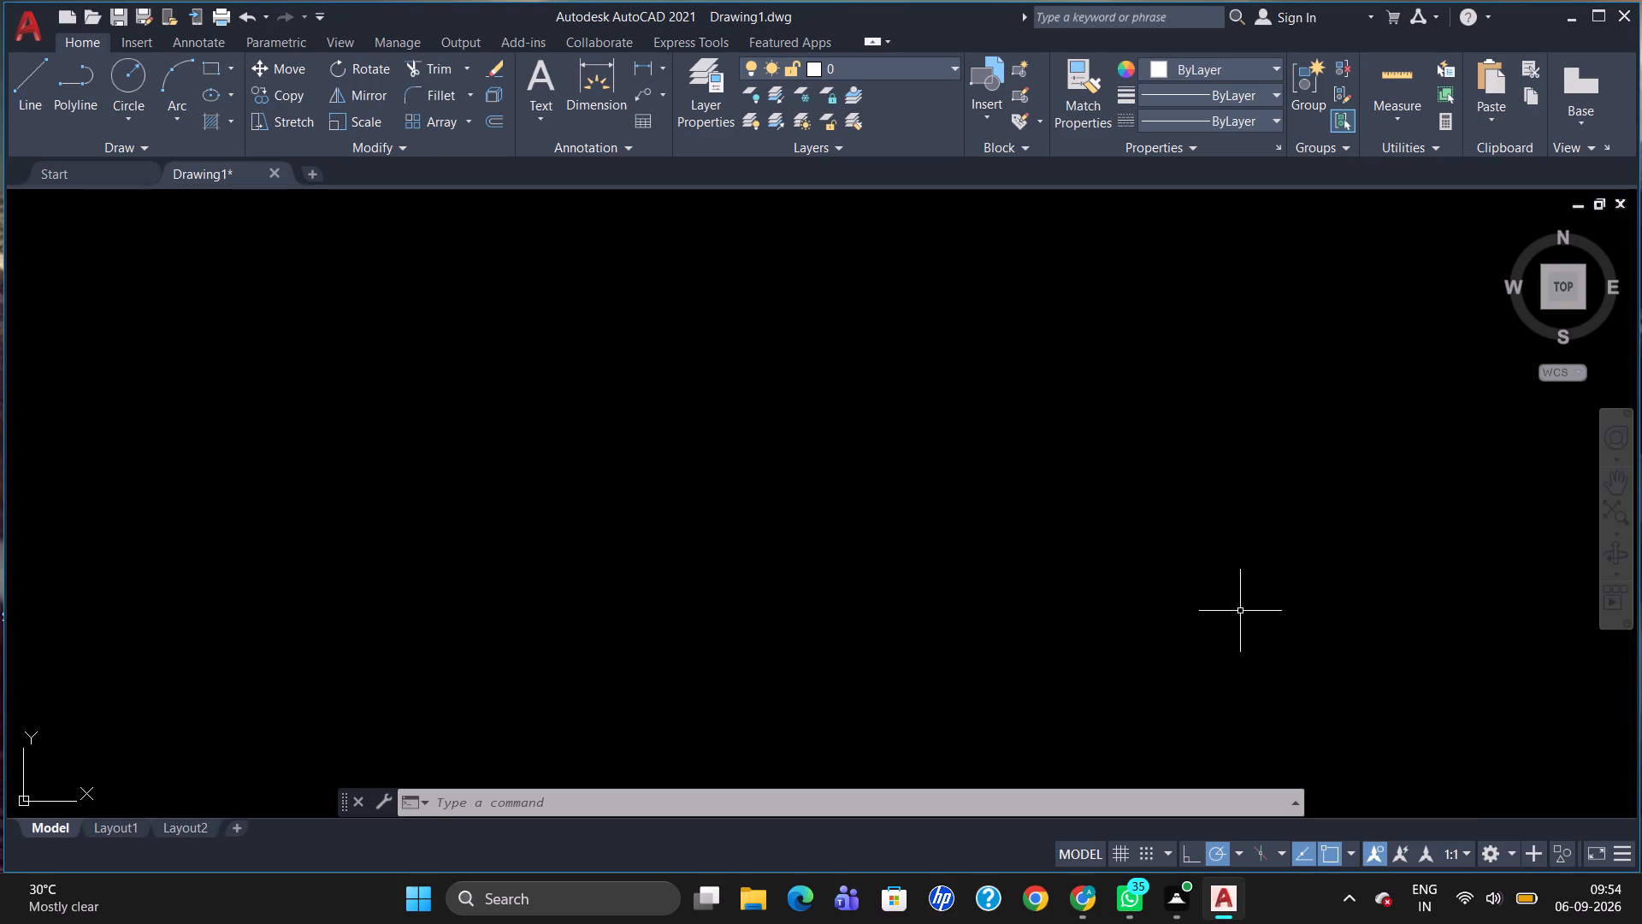
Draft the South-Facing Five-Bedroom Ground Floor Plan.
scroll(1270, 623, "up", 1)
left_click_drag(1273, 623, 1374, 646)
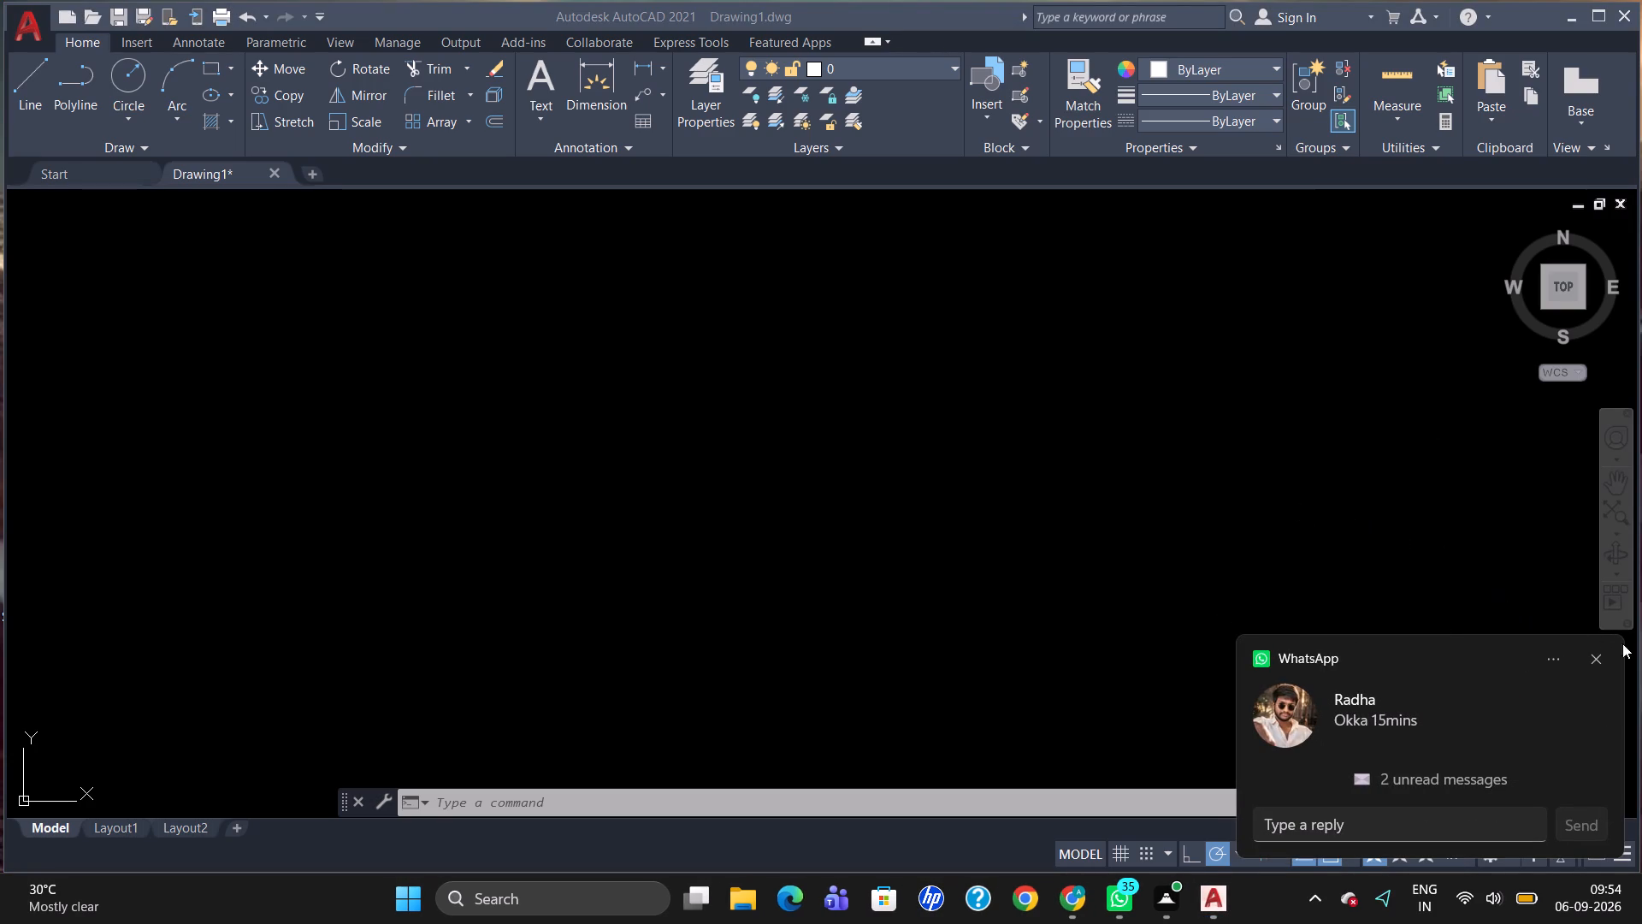
Dismiss the WhatsApp message notification covering the drawing area.
left_click(1596, 653)
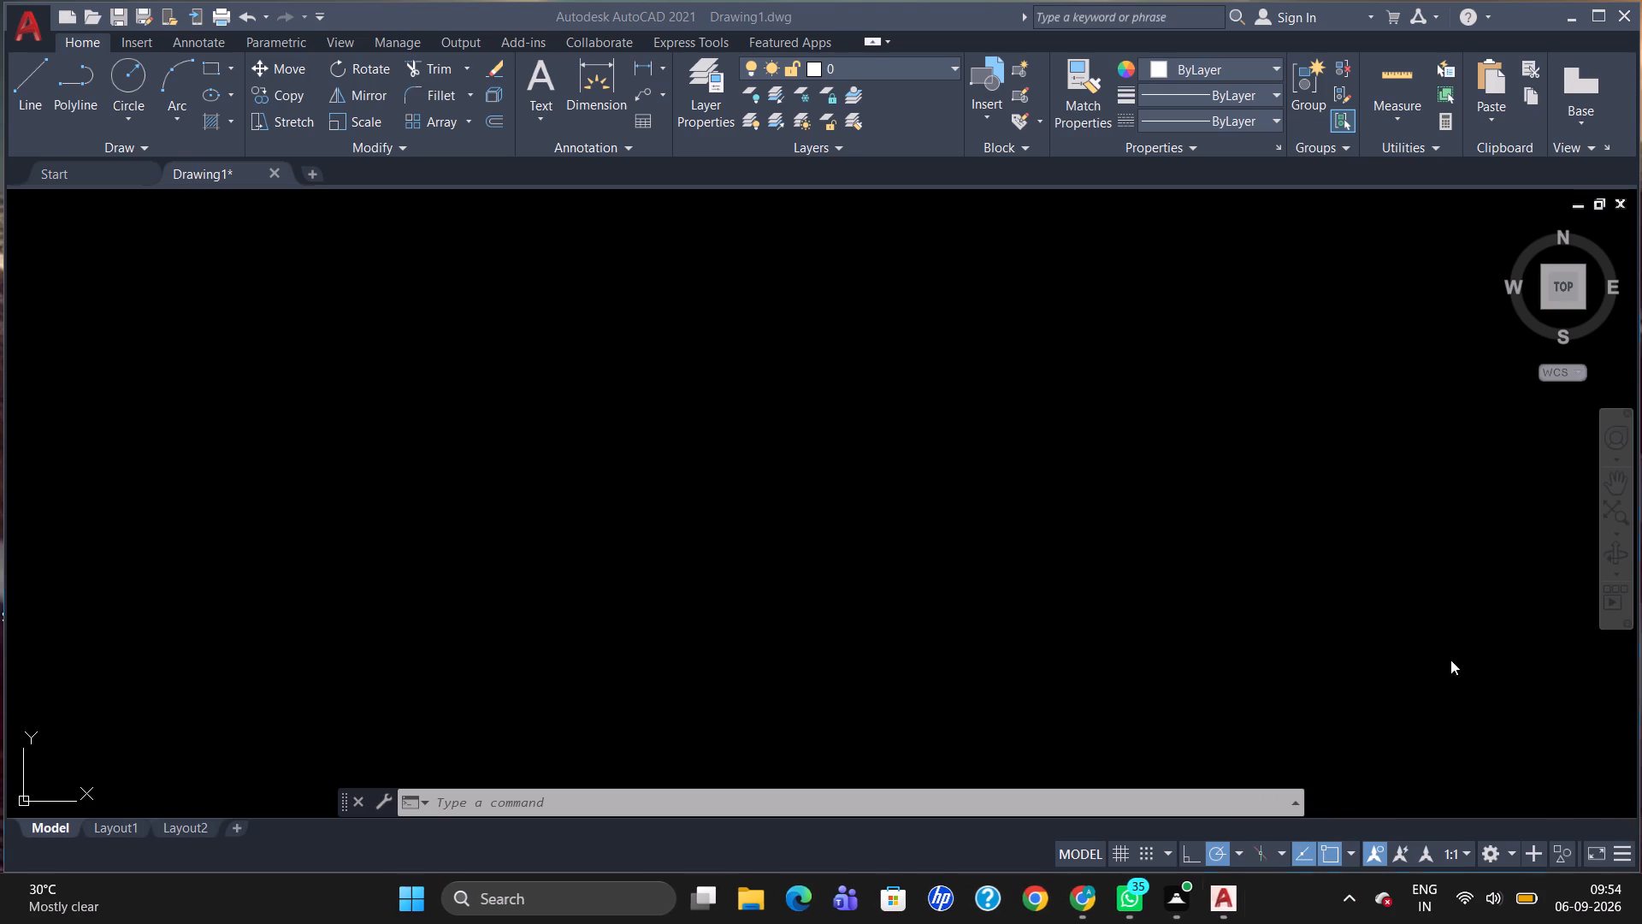
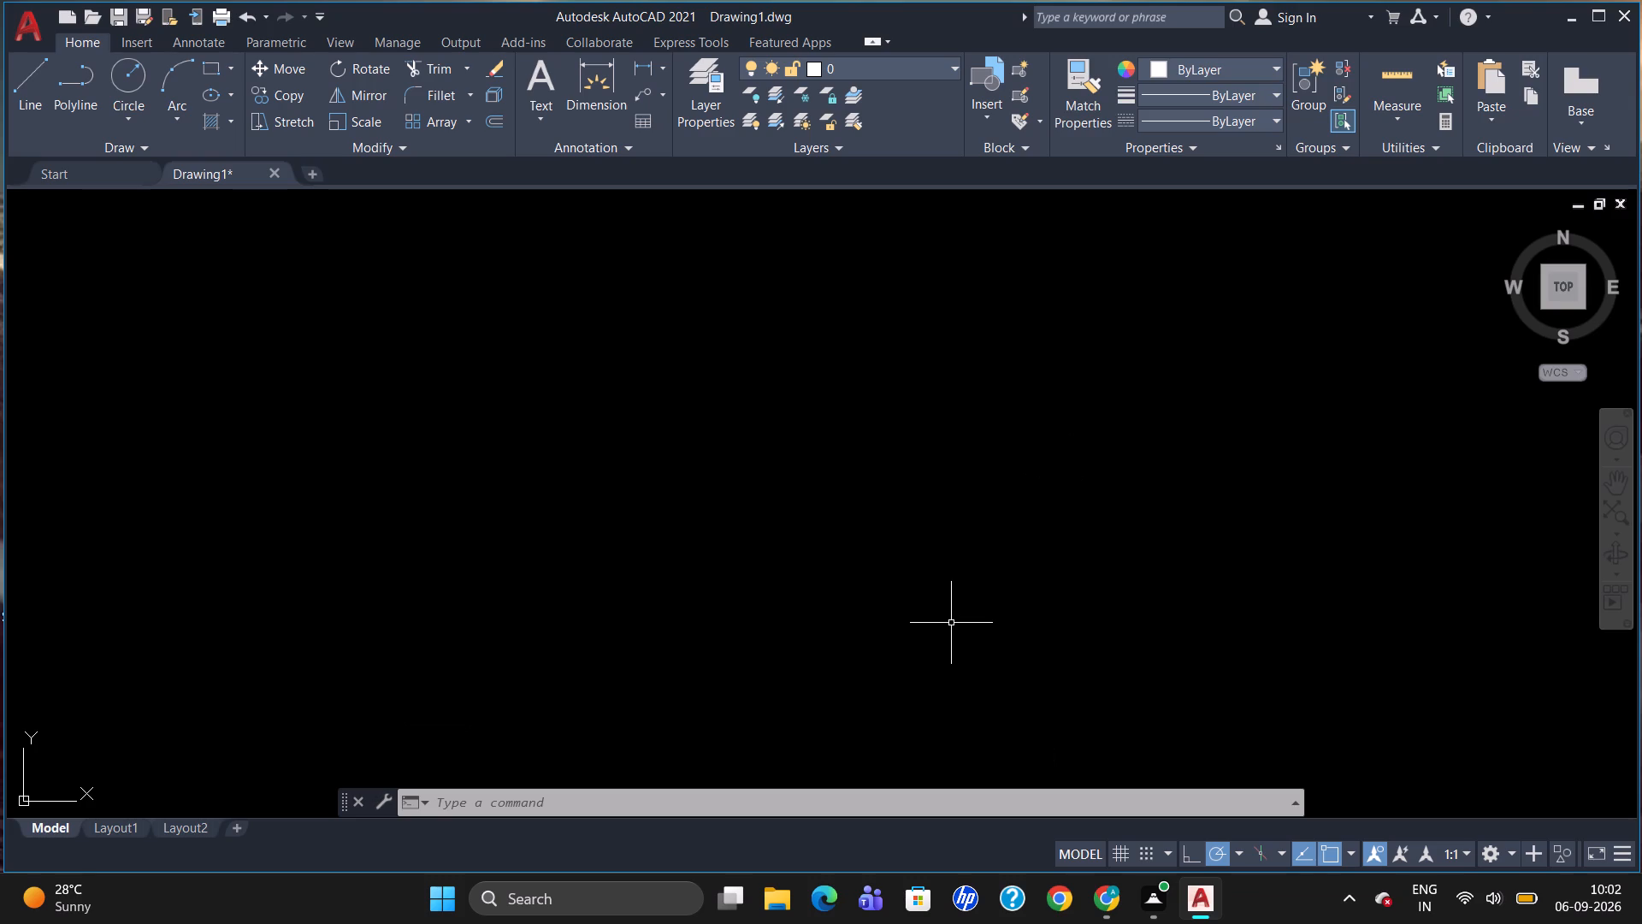
Configure the drawing units to Engineering length with 0'-0.00" precision and an insertion scale in inches.
type("UN")
key("Return")
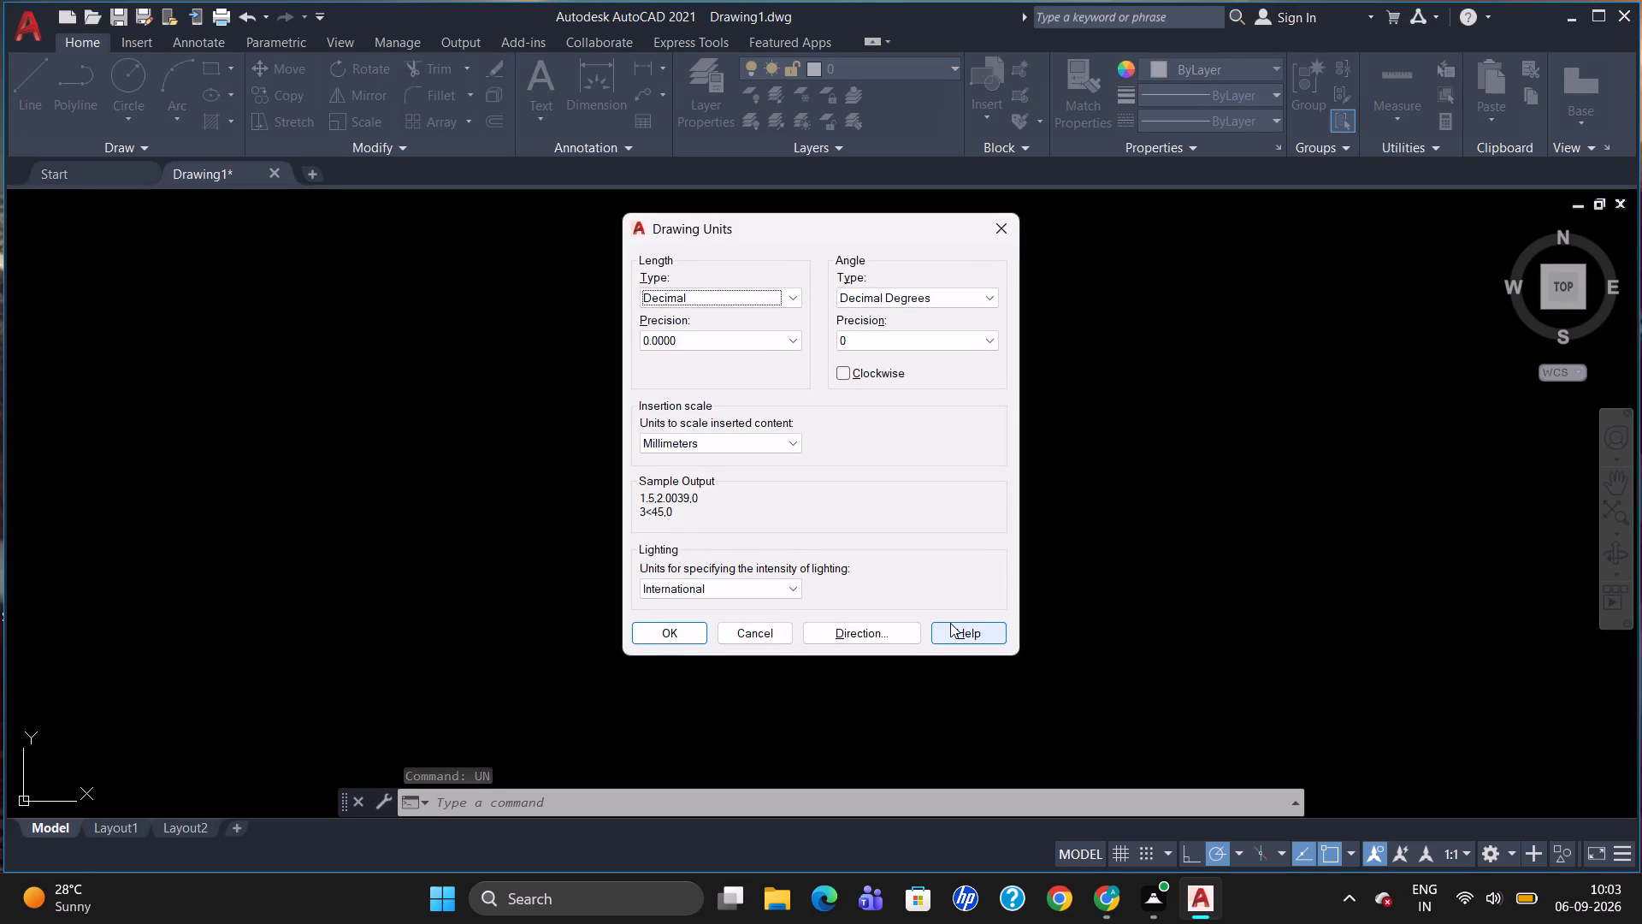
left_click(795, 299)
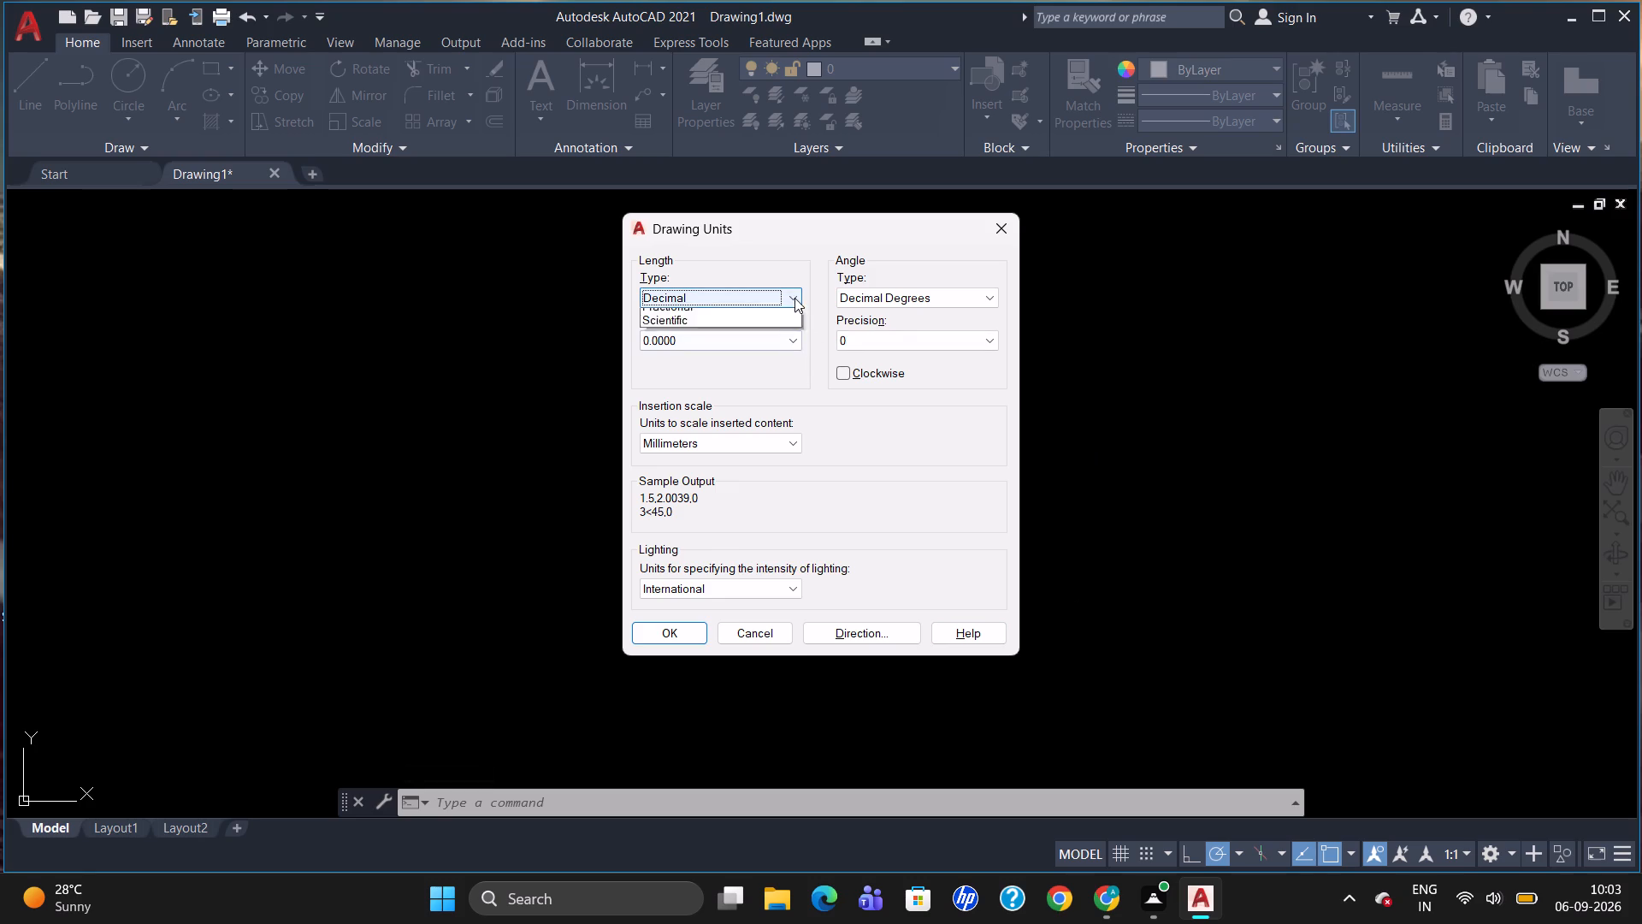
left_click(775, 336)
left_click(776, 328)
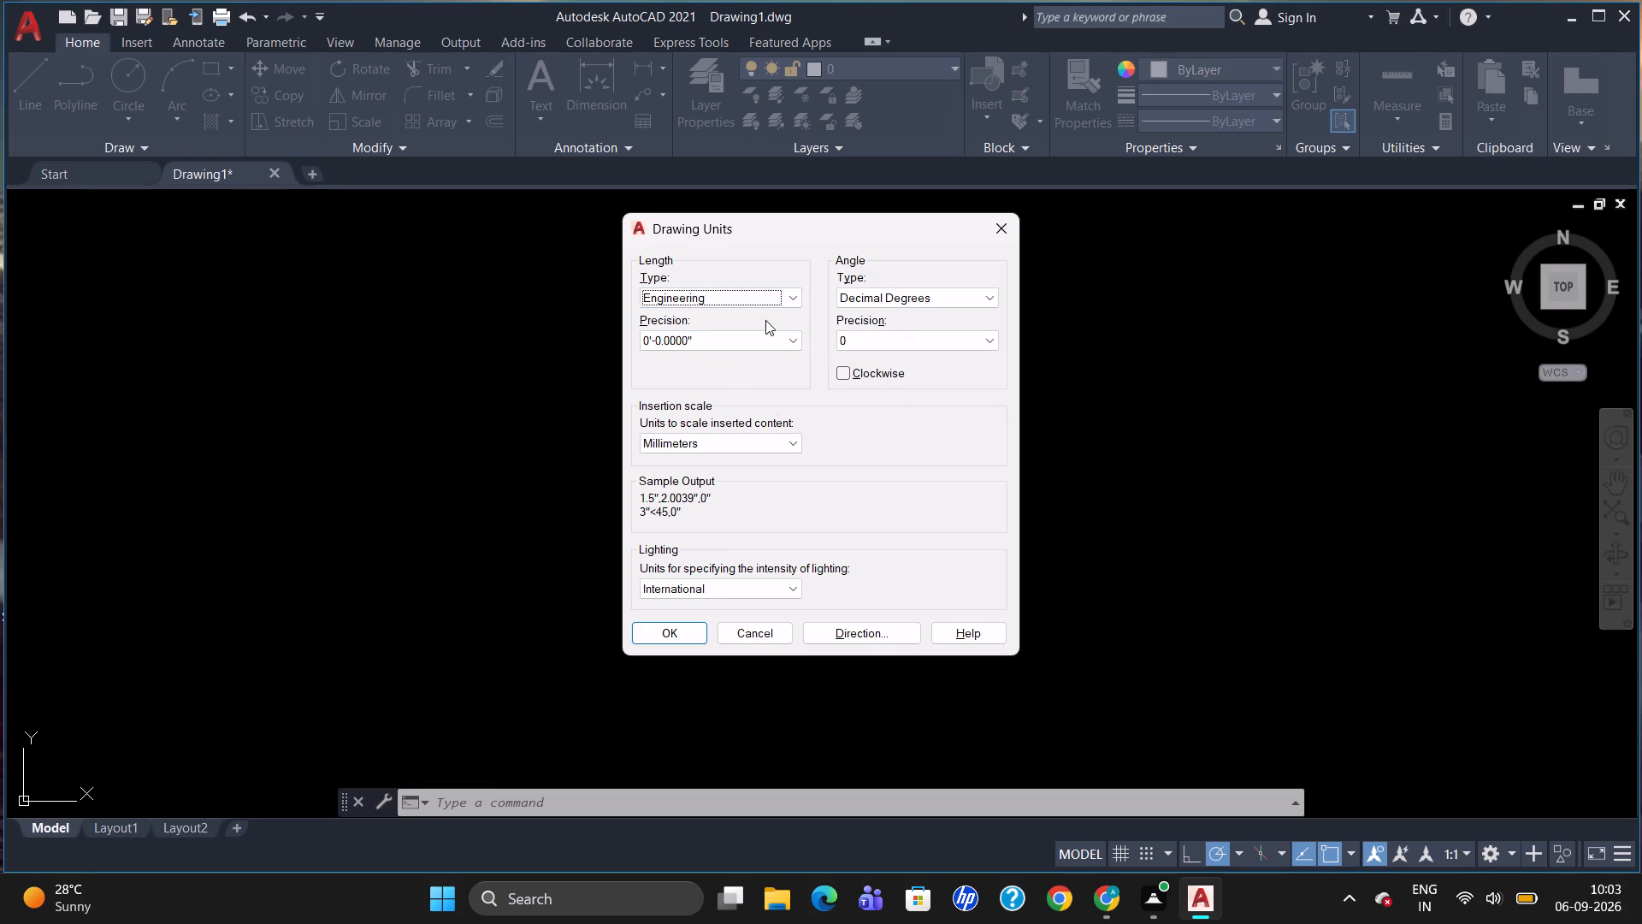
left_click(801, 341)
left_click(740, 383)
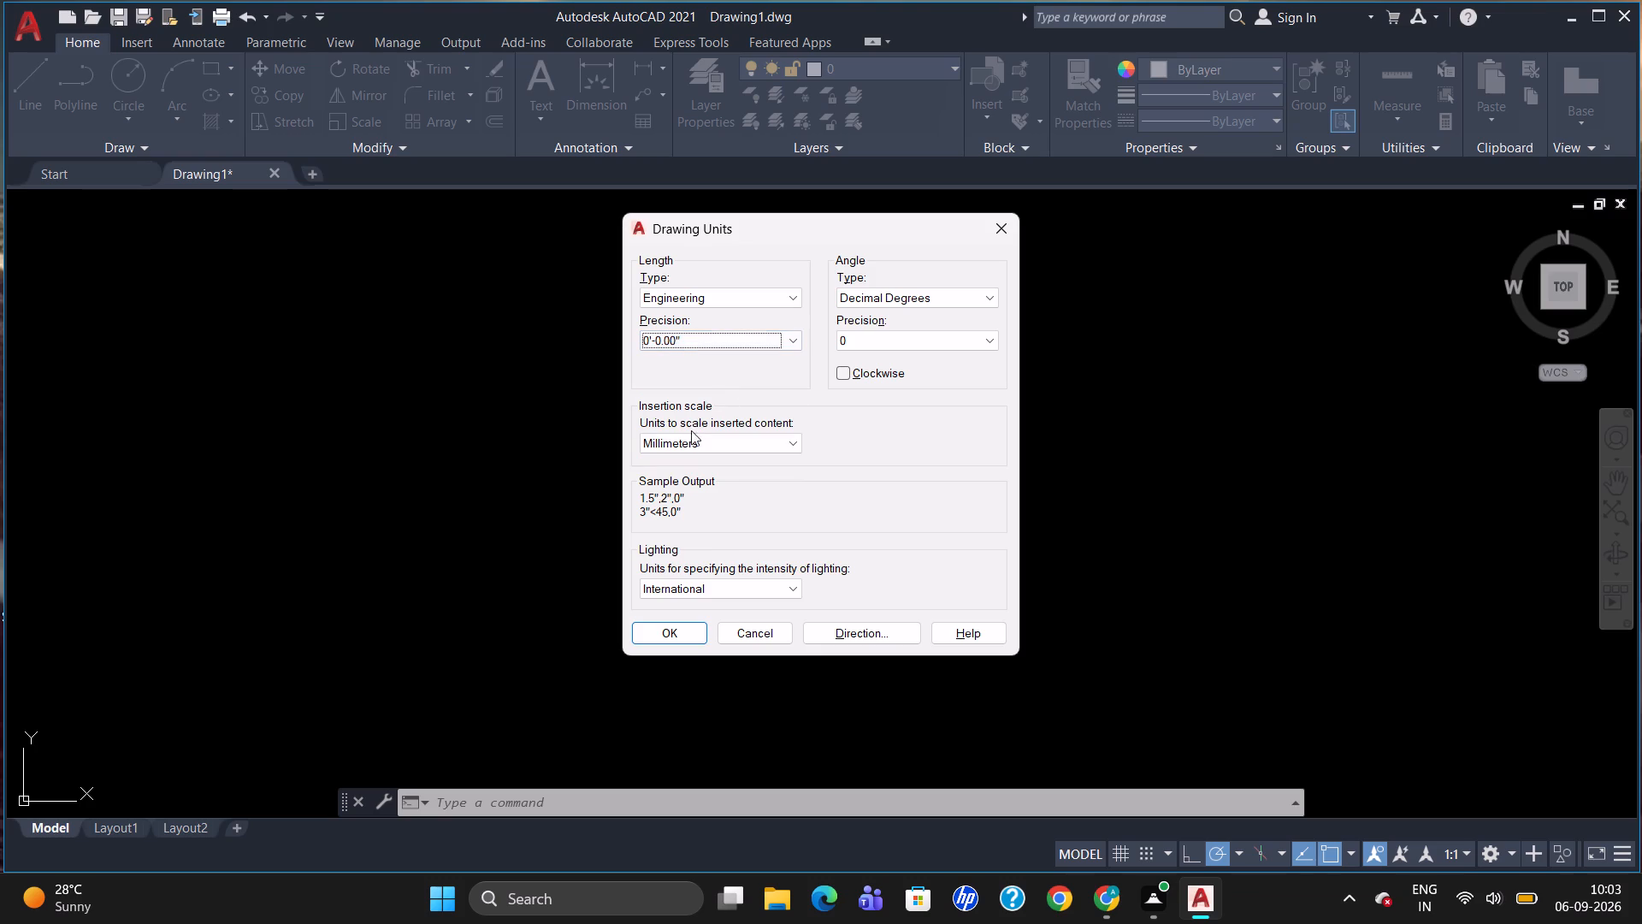
left_click(703, 440)
left_click(702, 477)
left_click(665, 641)
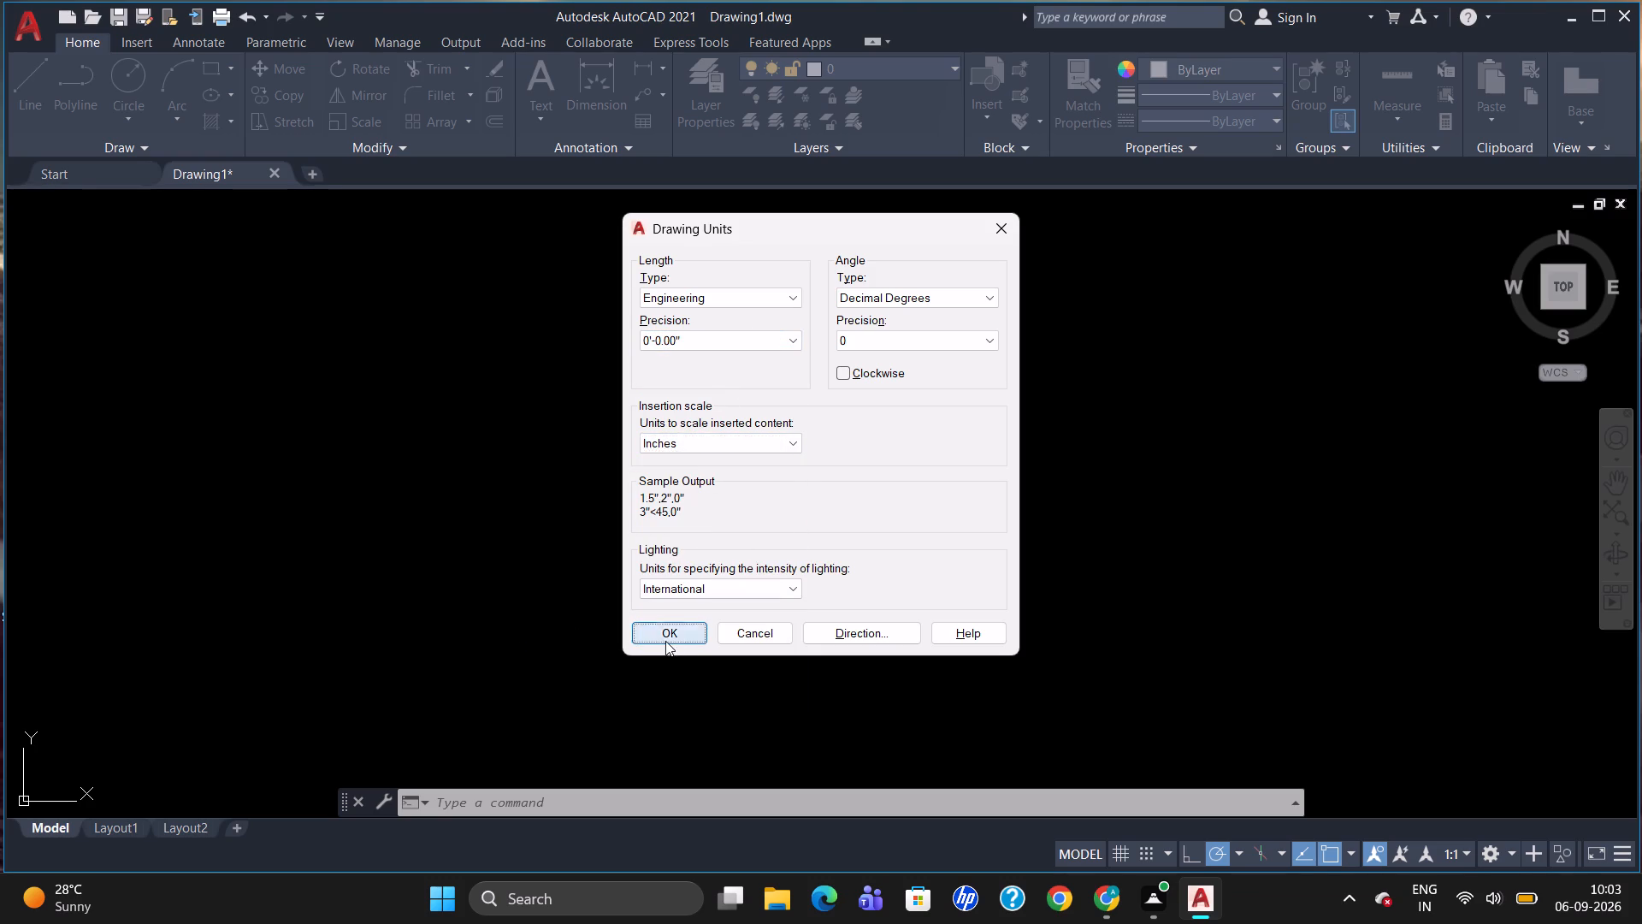
Modify the ISO-25 dimension style, setting its arrow size to 5.
key("d")
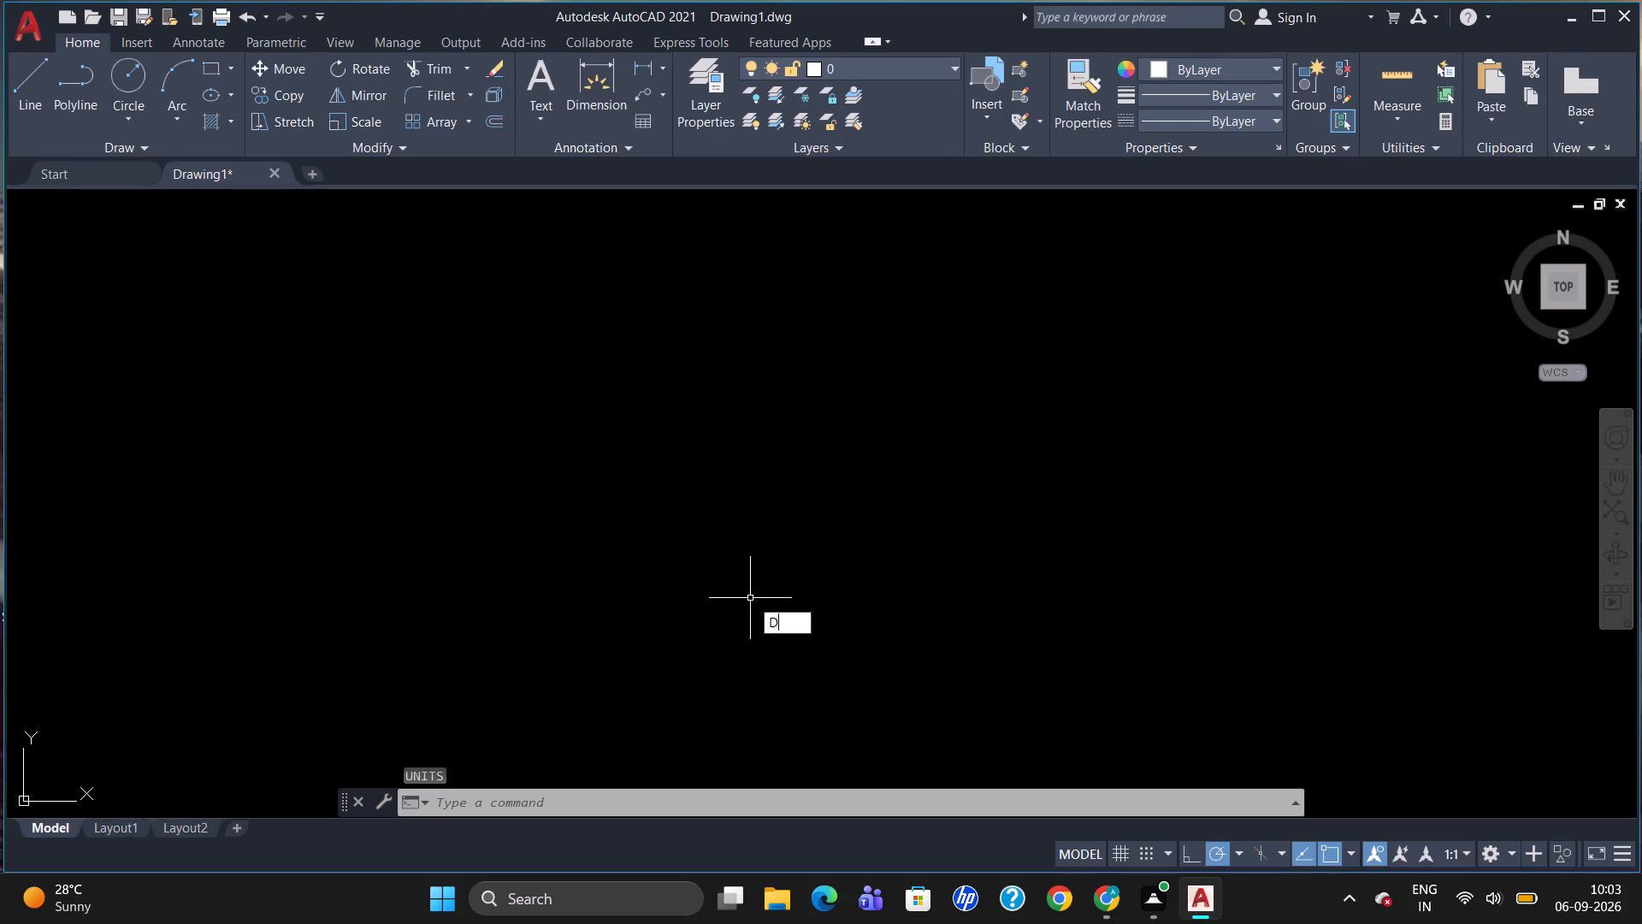
key("Return")
left_click(1068, 397)
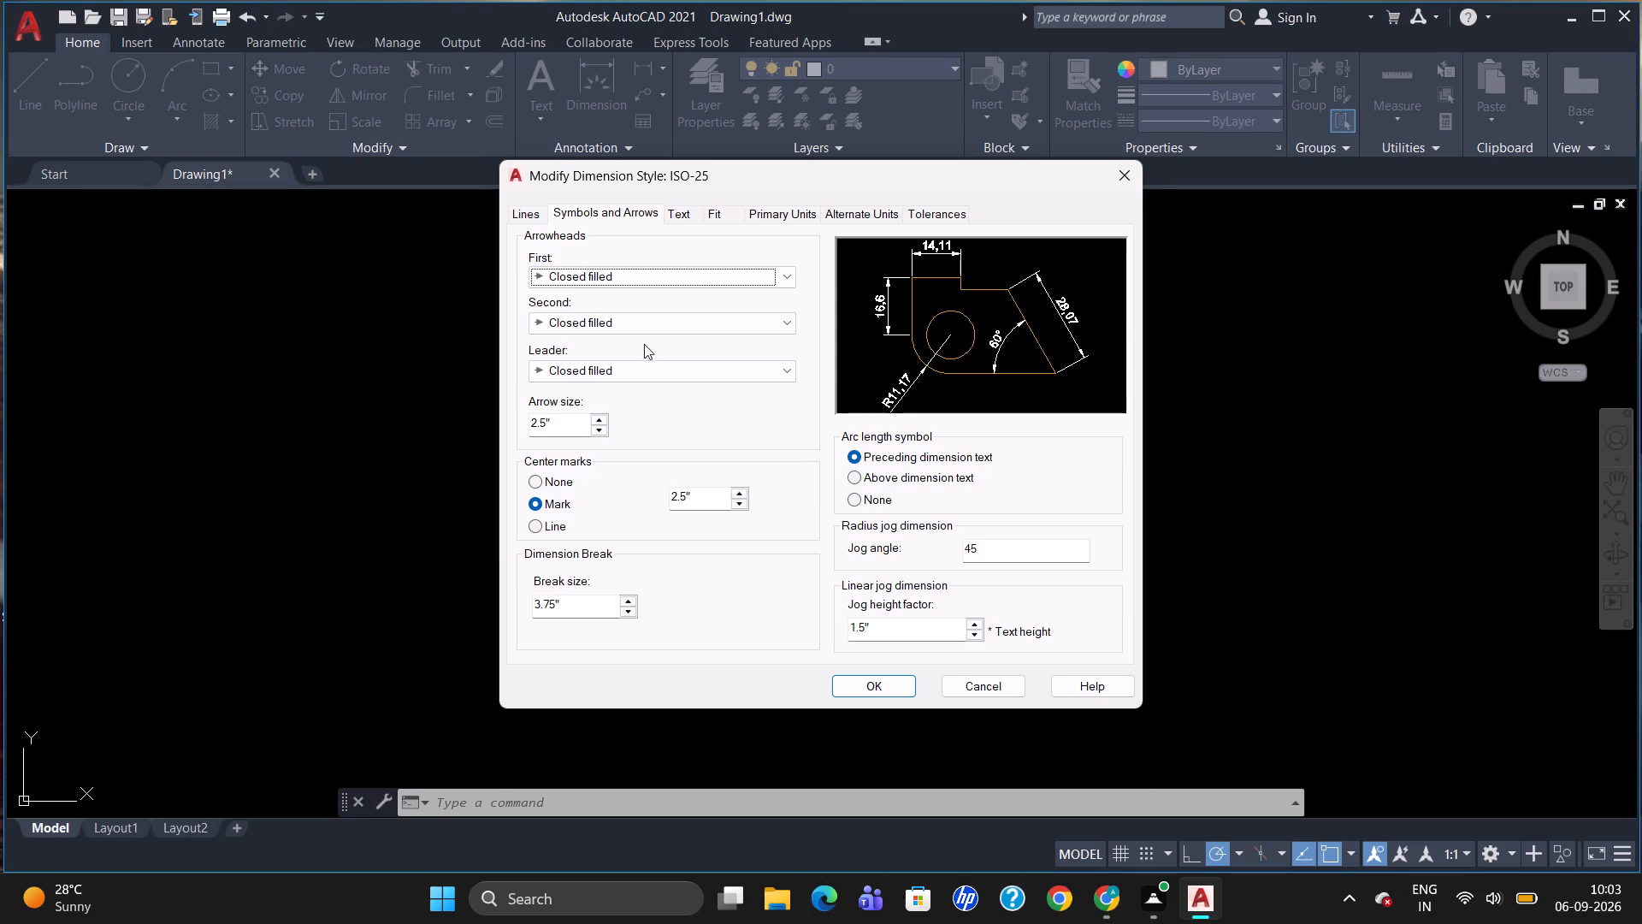
left_click_drag(566, 411, 438, 441)
left_click_drag(438, 441, 412, 450)
left_click_drag(556, 426, 484, 435)
key("BackSpace")
key("5")
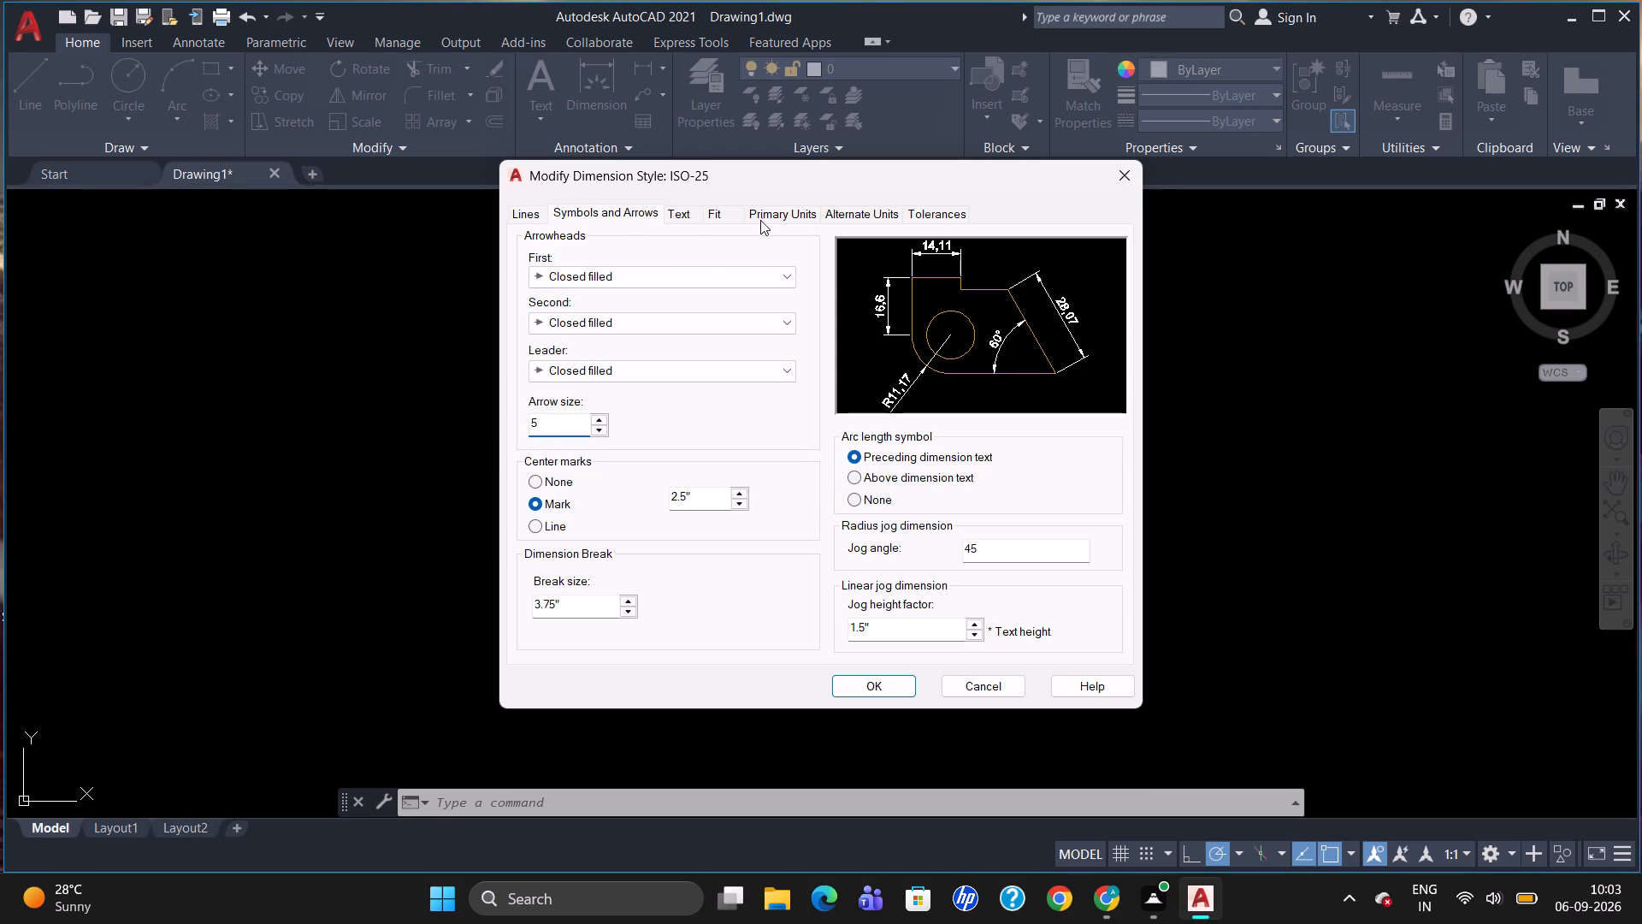
Set the ISO-25 dimension style's text height to 5.
left_click(682, 216)
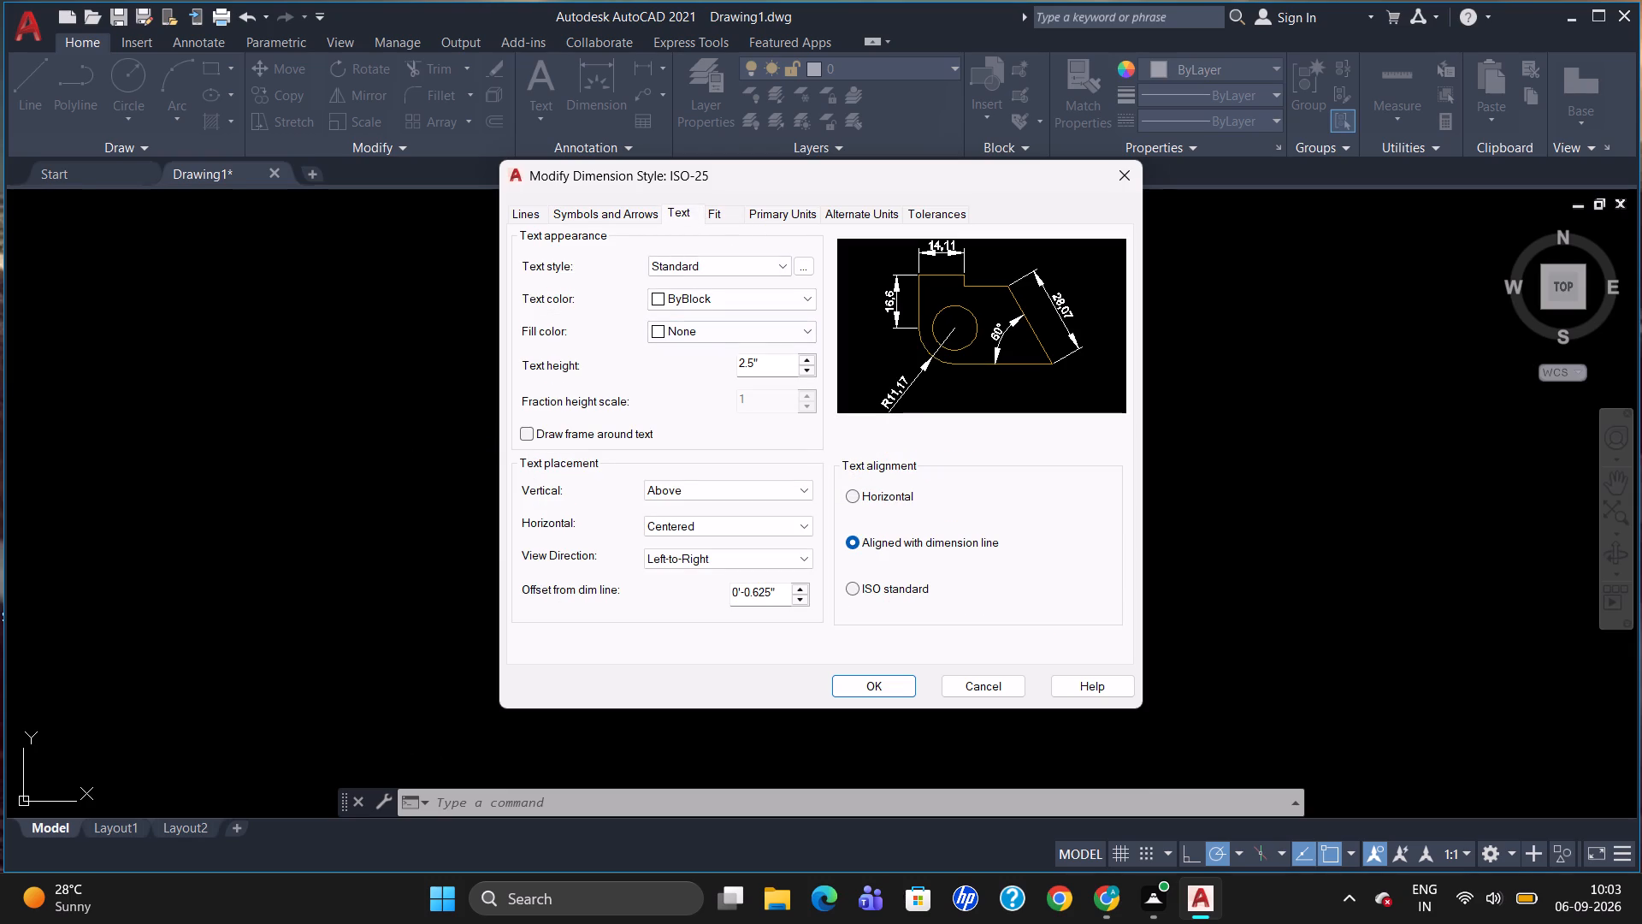
left_click_drag(753, 369, 692, 382)
key("BackSpace")
key("Right")
key("BackSpace")
key("5")
Set the ISO-25 primary unit format to Engineering, then save the style and close the Dimension Style Manager.
left_click(775, 209)
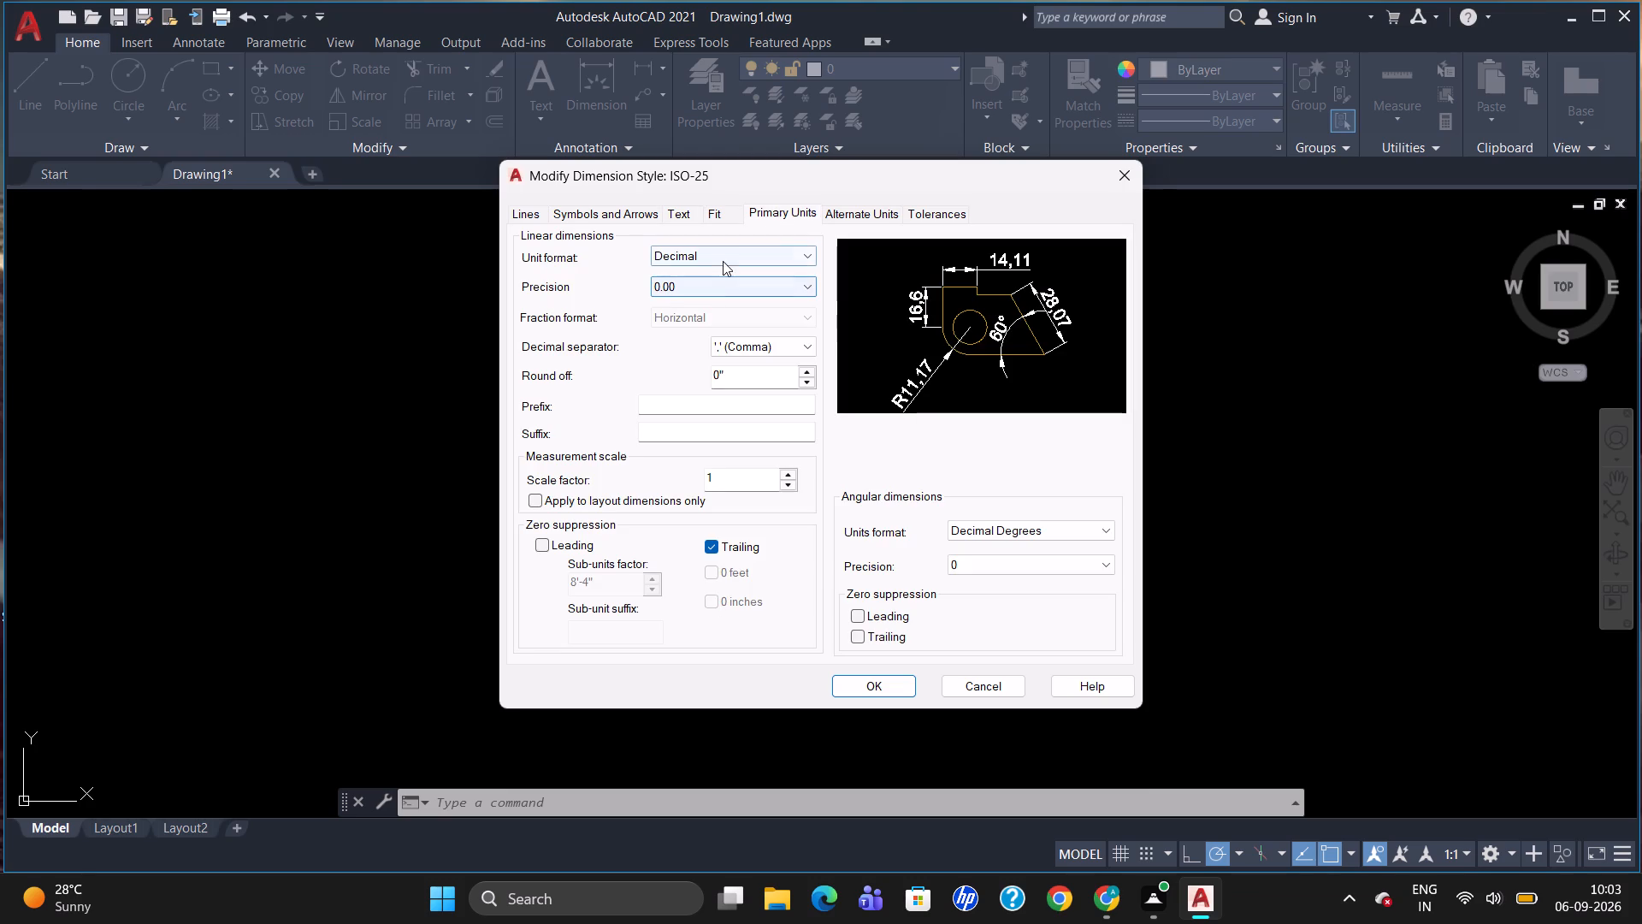
left_click(733, 252)
left_click(699, 301)
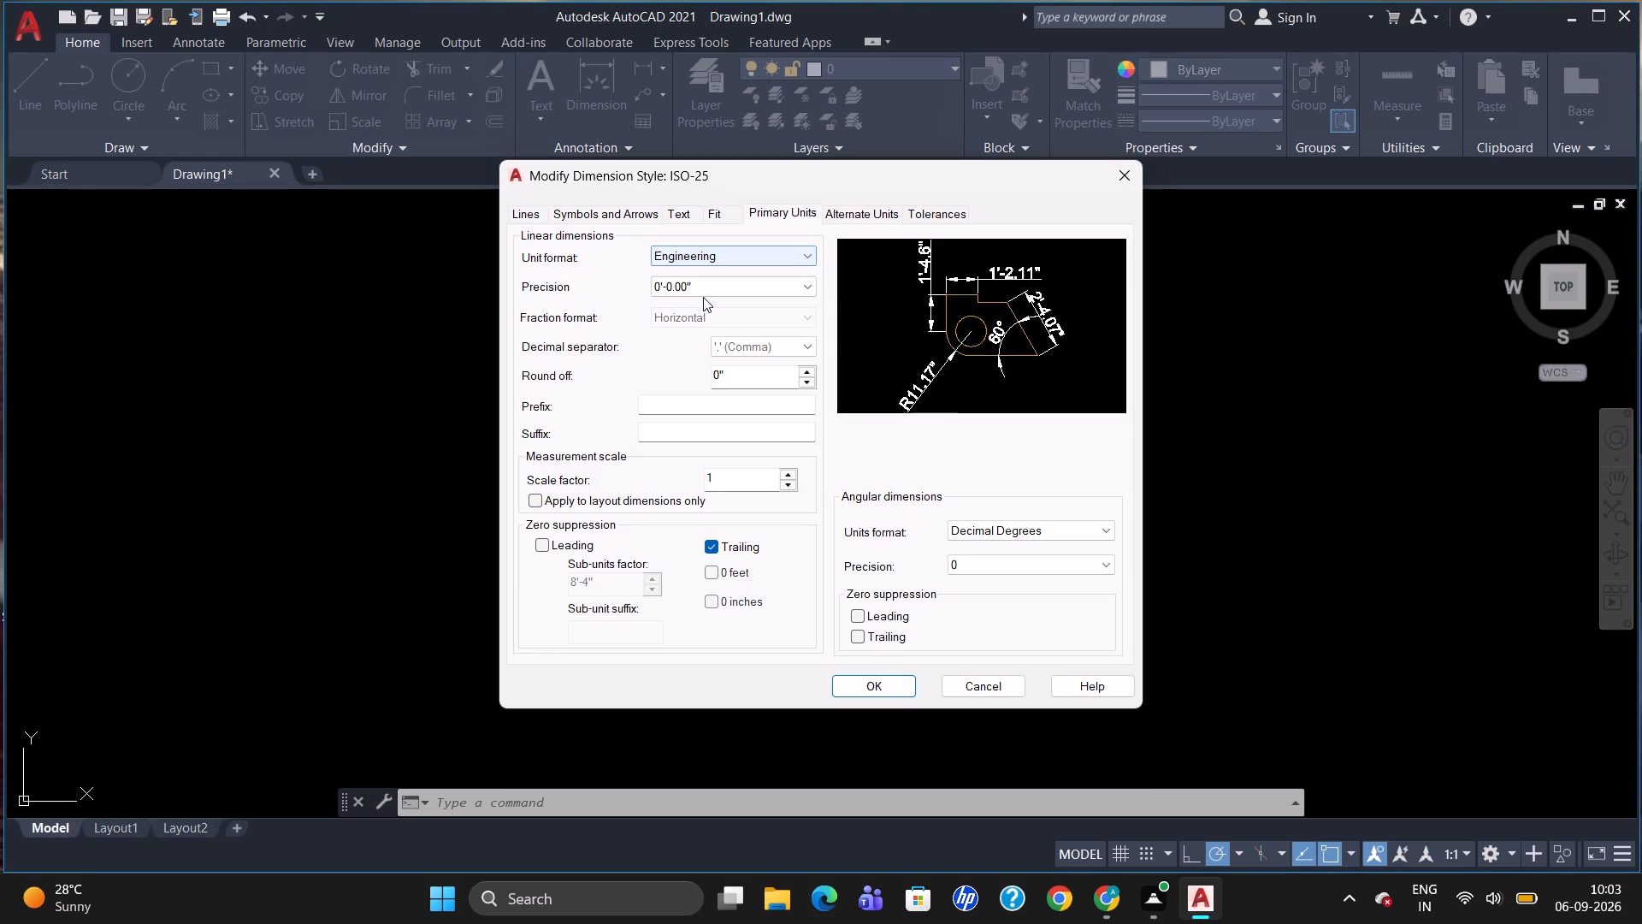
left_click(860, 693)
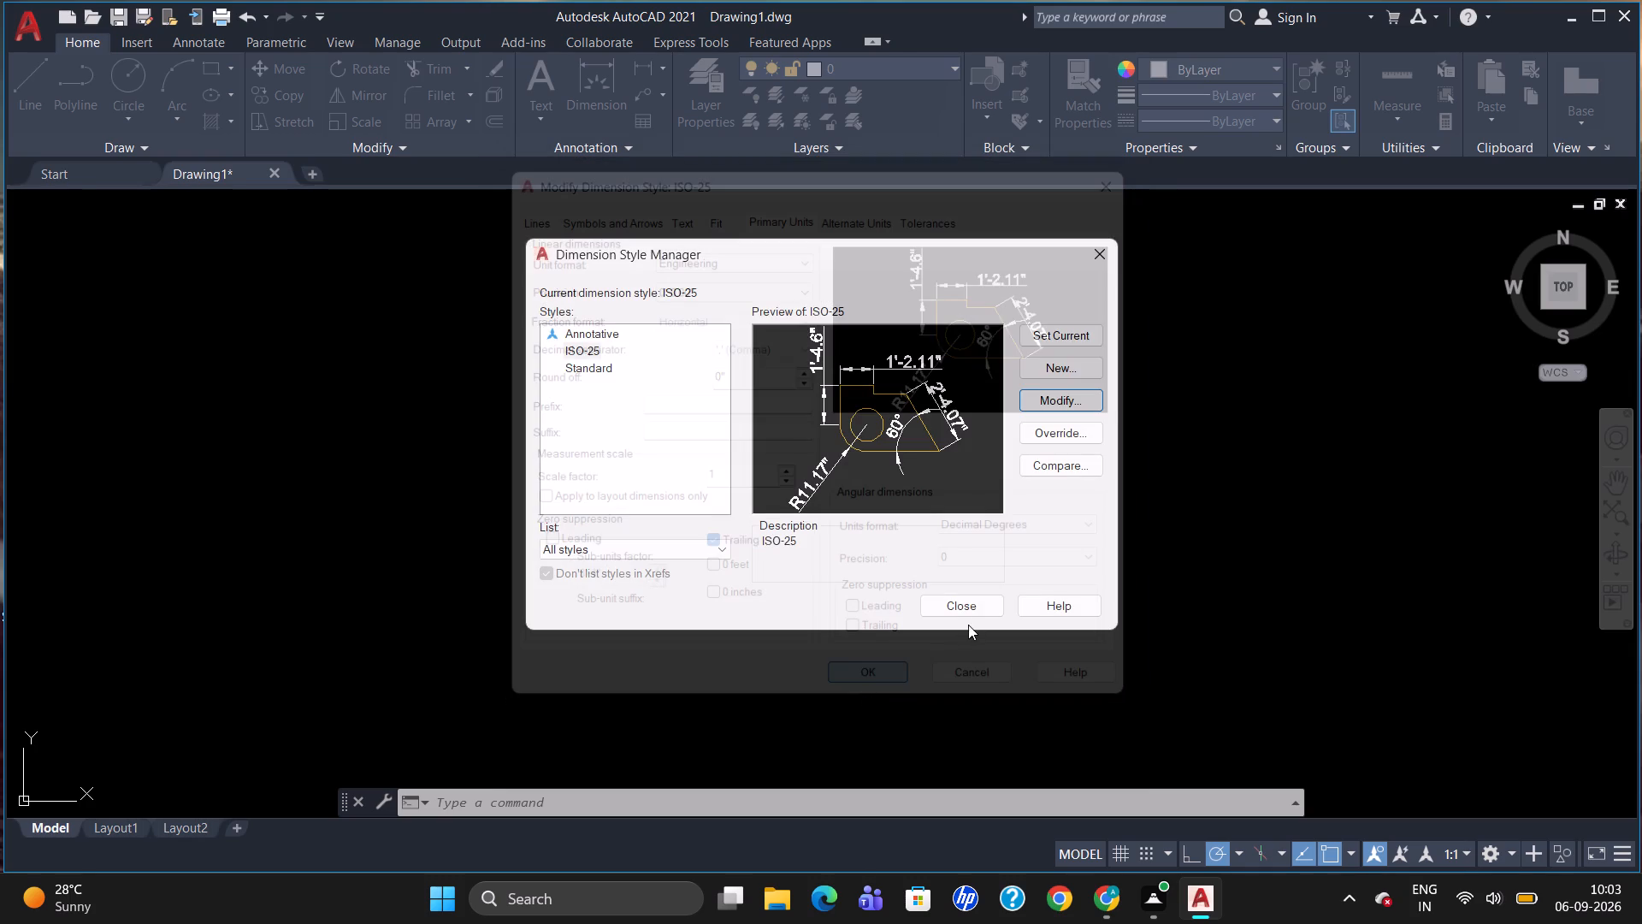
left_click(971, 598)
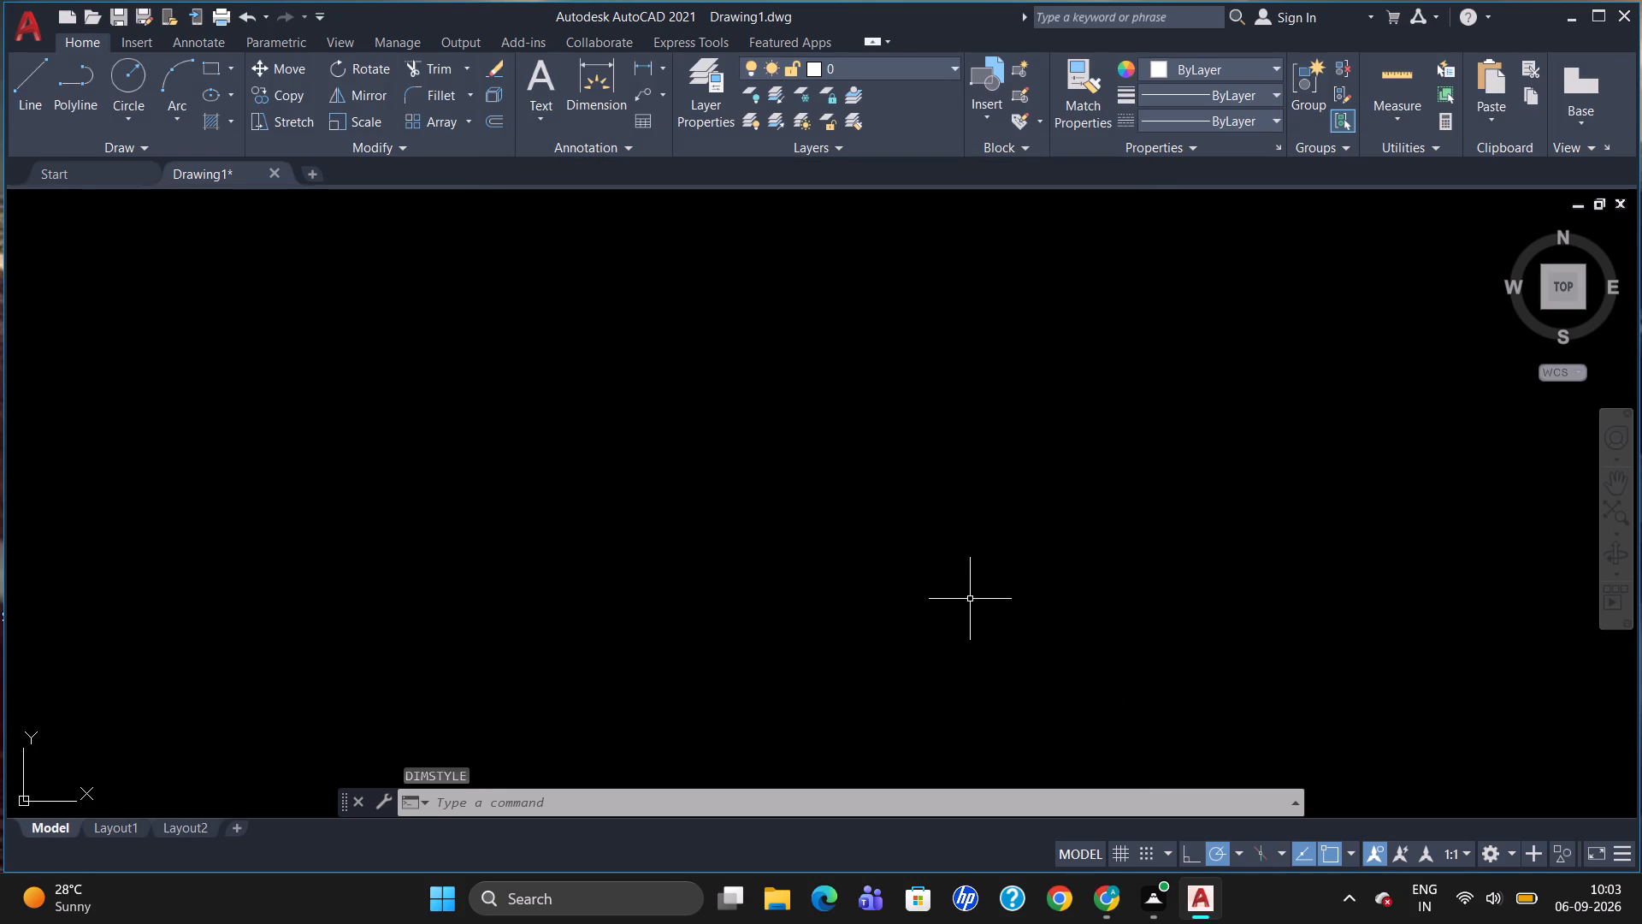
Set the model space limits from lower-left corner 0,0 to upper-right corner 11.7,16.5.
type("LIMIT")
key("s")
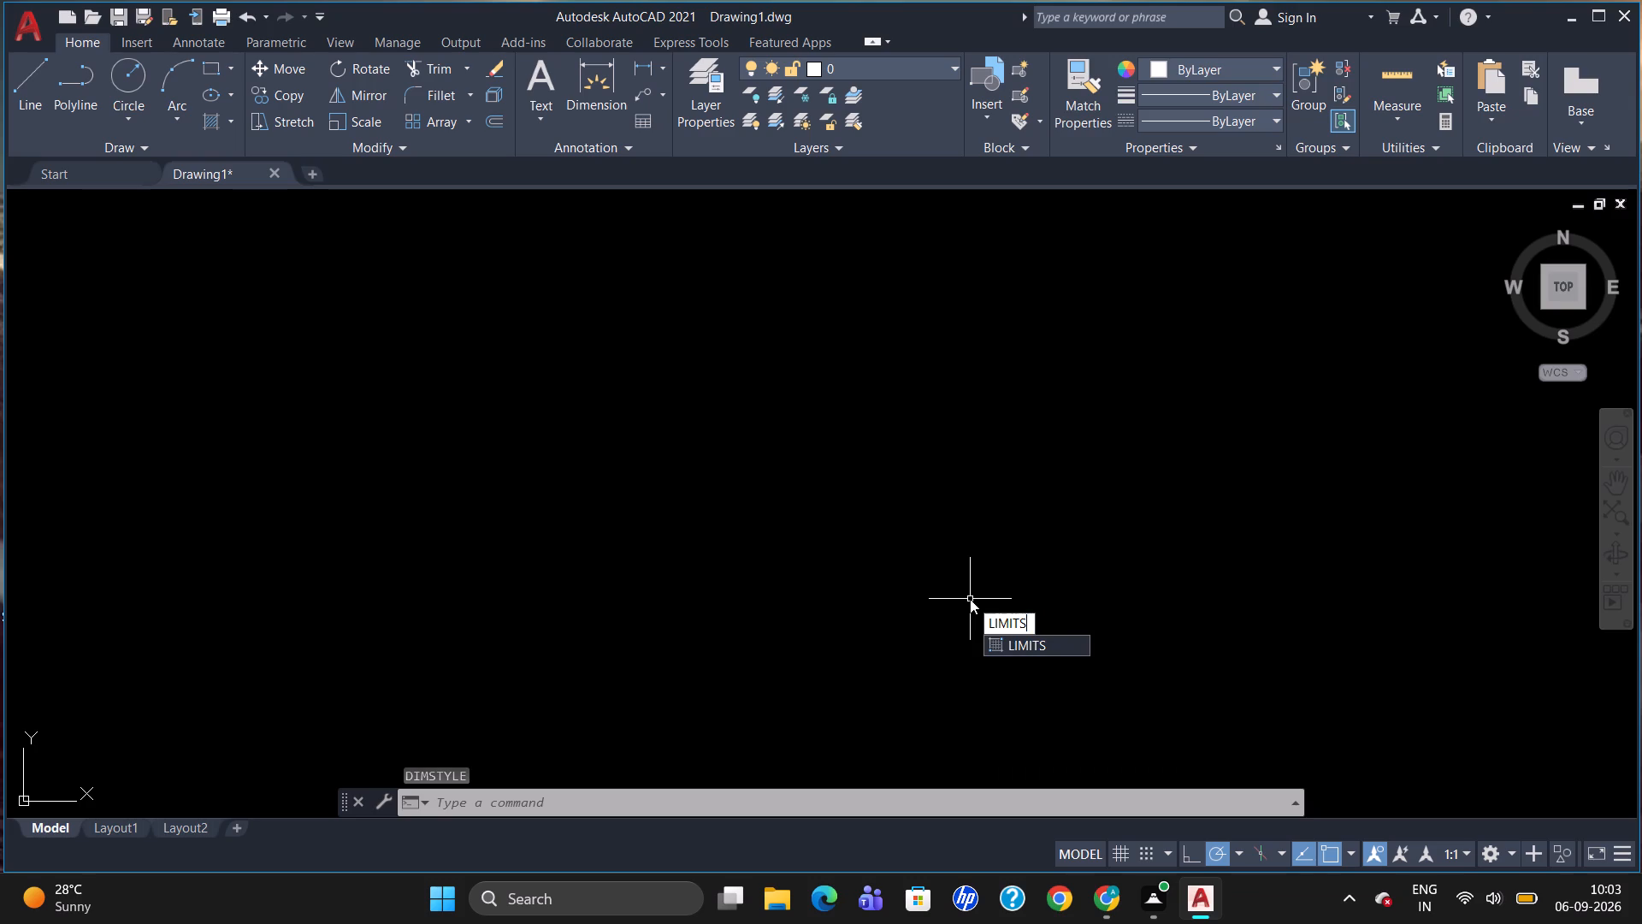
key("Return")
type("0,0")
key("Return")
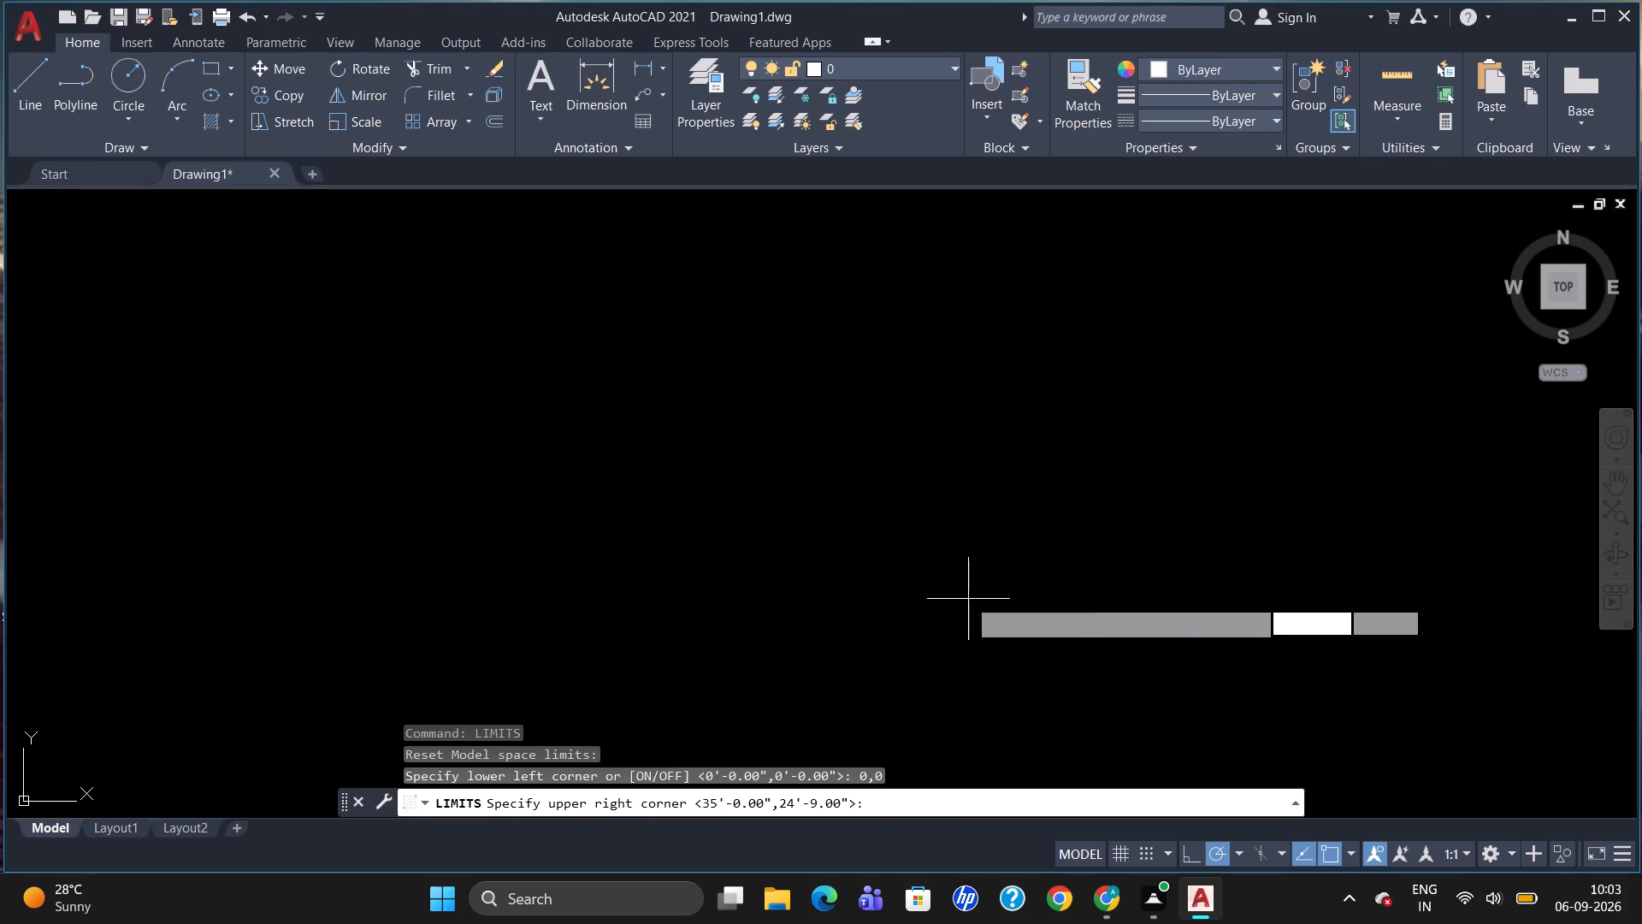
type("11.7,16.5")
key("Return")
key("z")
key("Return")
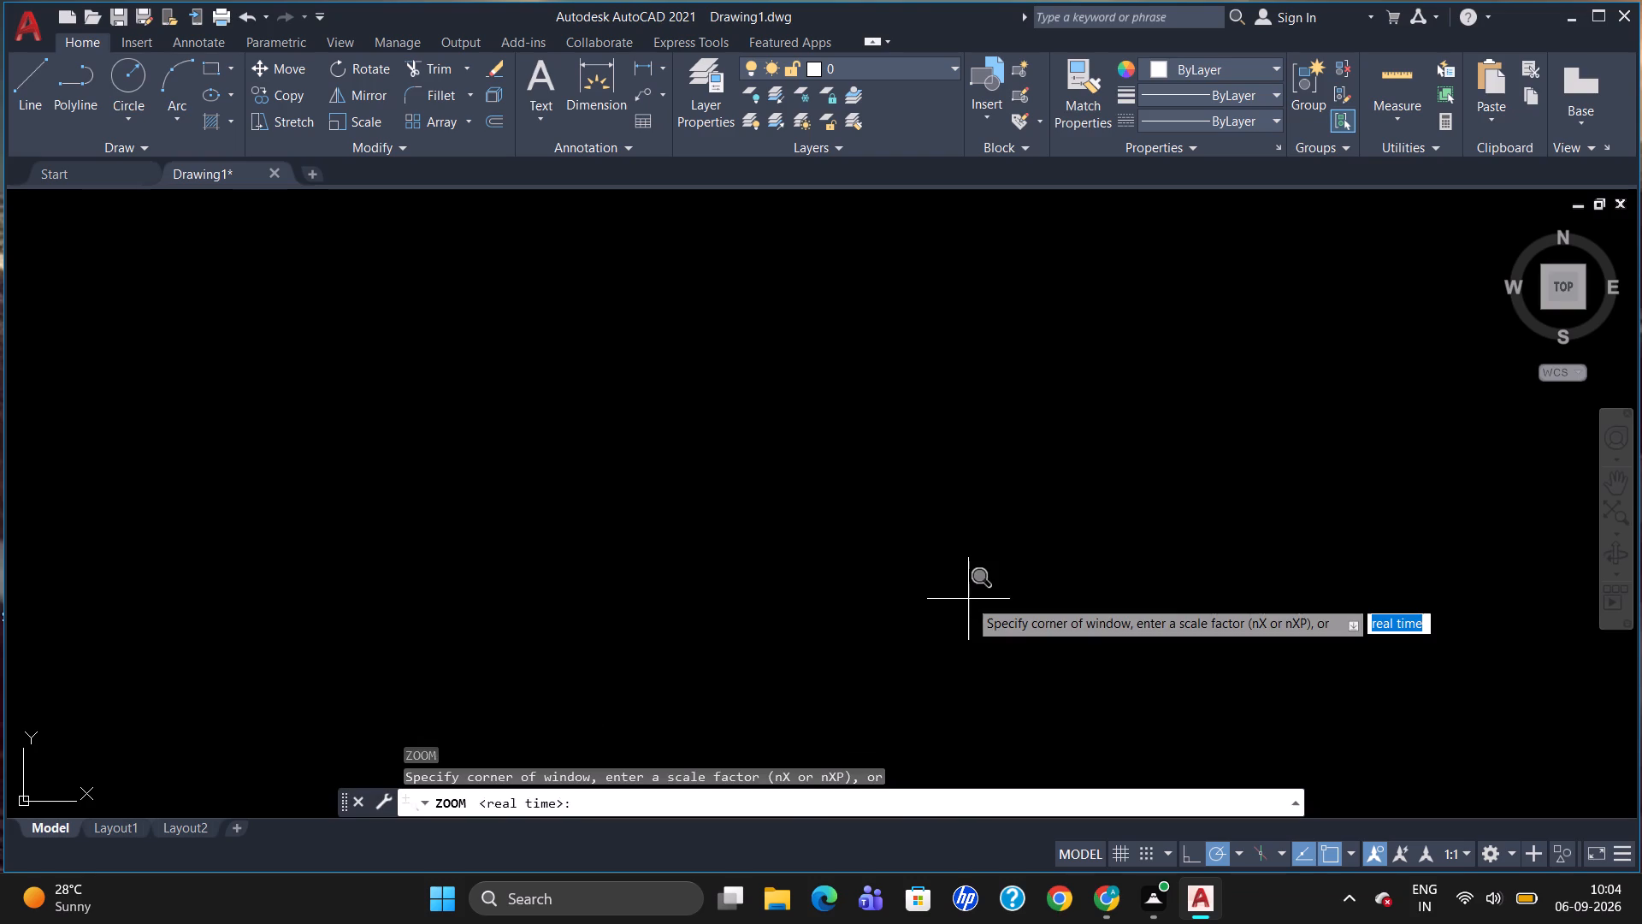
key("a")
key("Return")
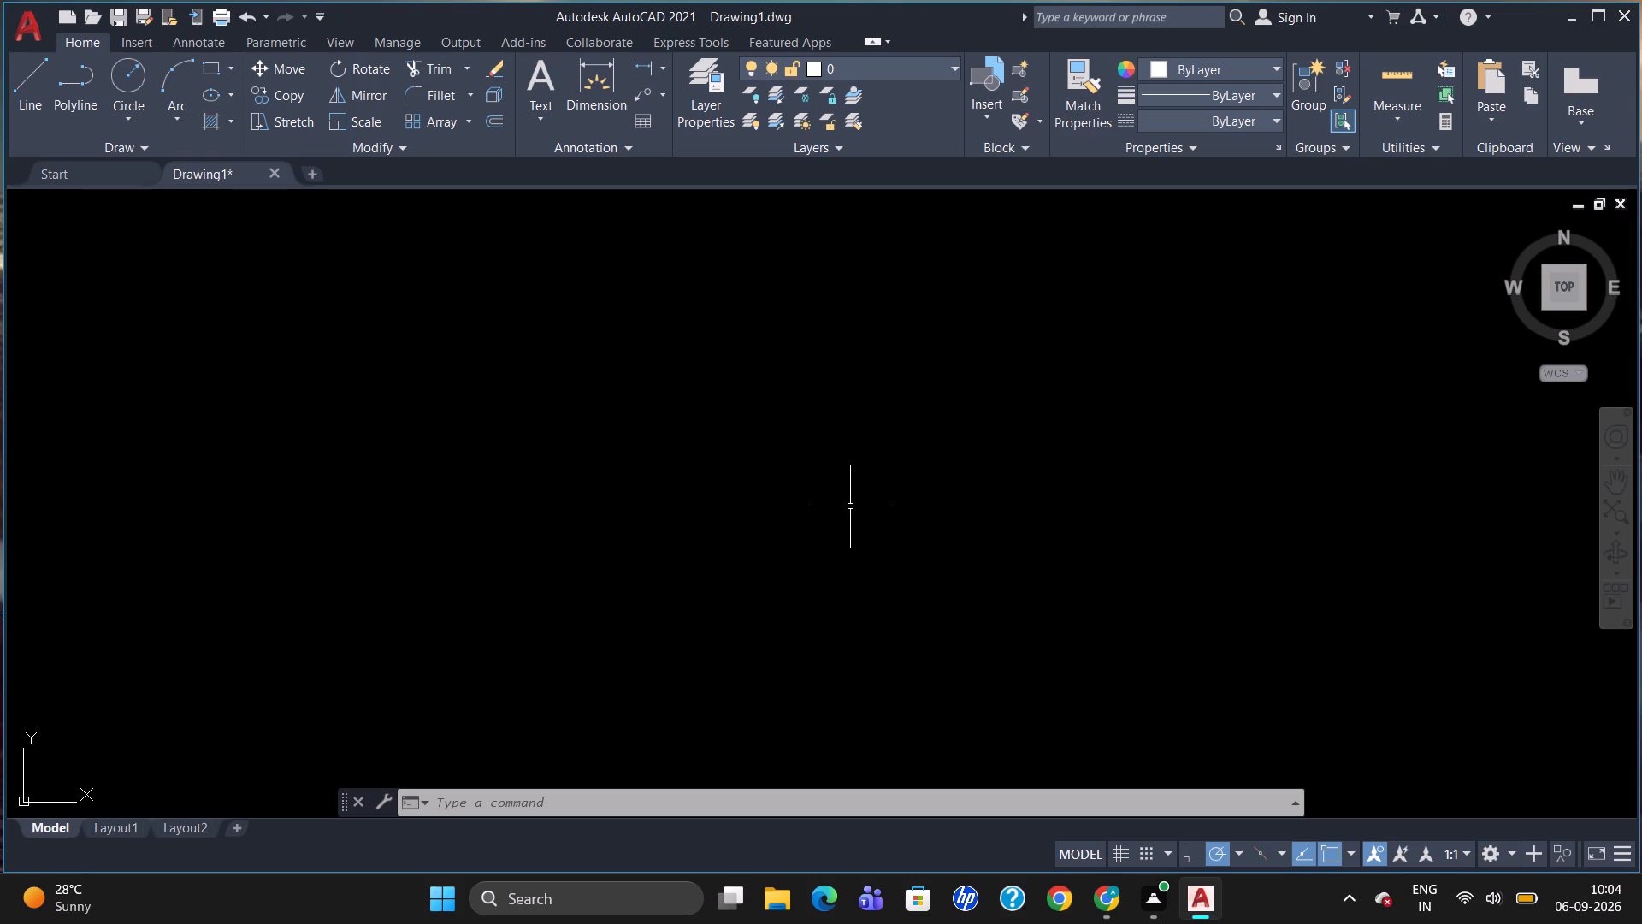
Draw a rectangle 25' wide and 48' high, starting from its upper-left corner.
type("REC")
key("Return")
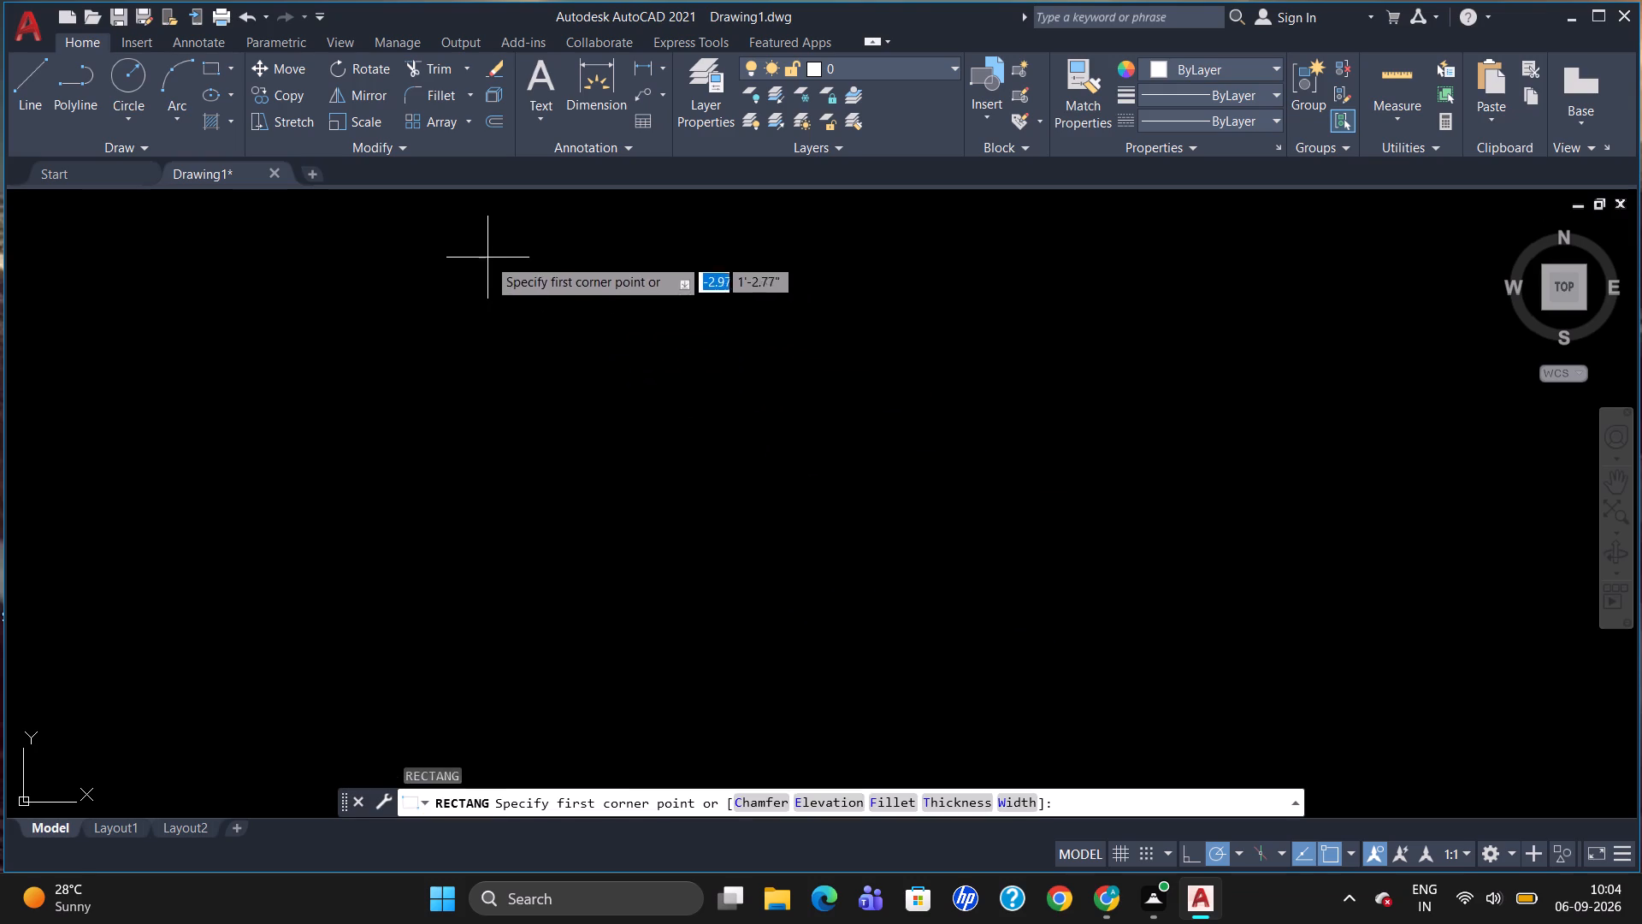
left_click(487, 253)
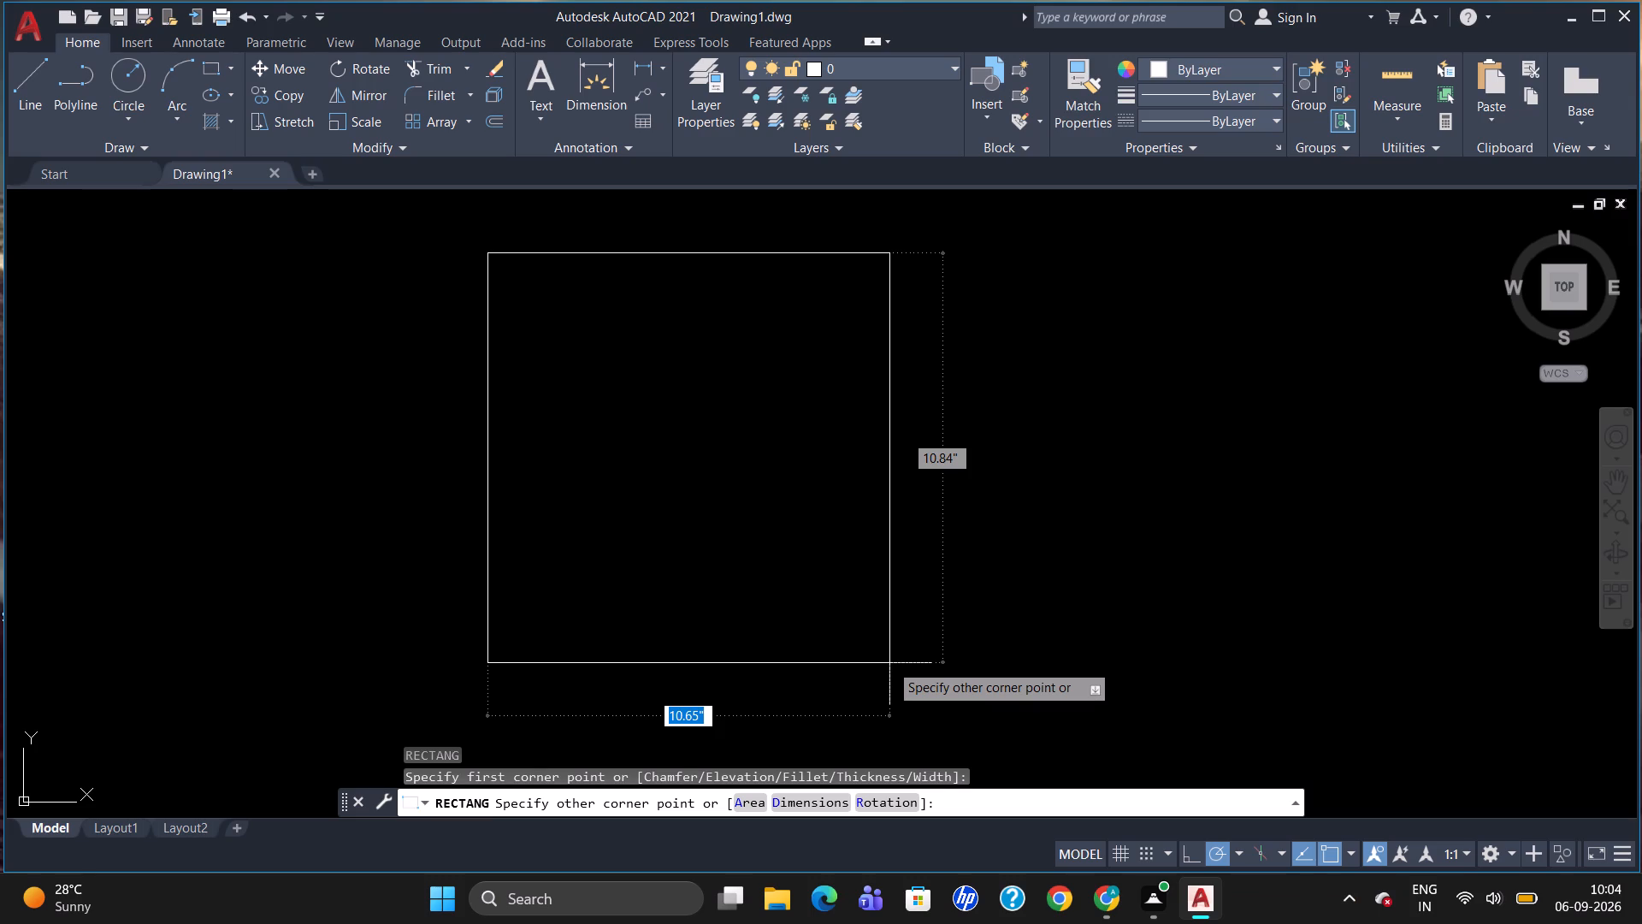
type("25'")
key("Tab")
type("48'")
key("Return")
key("Escape")
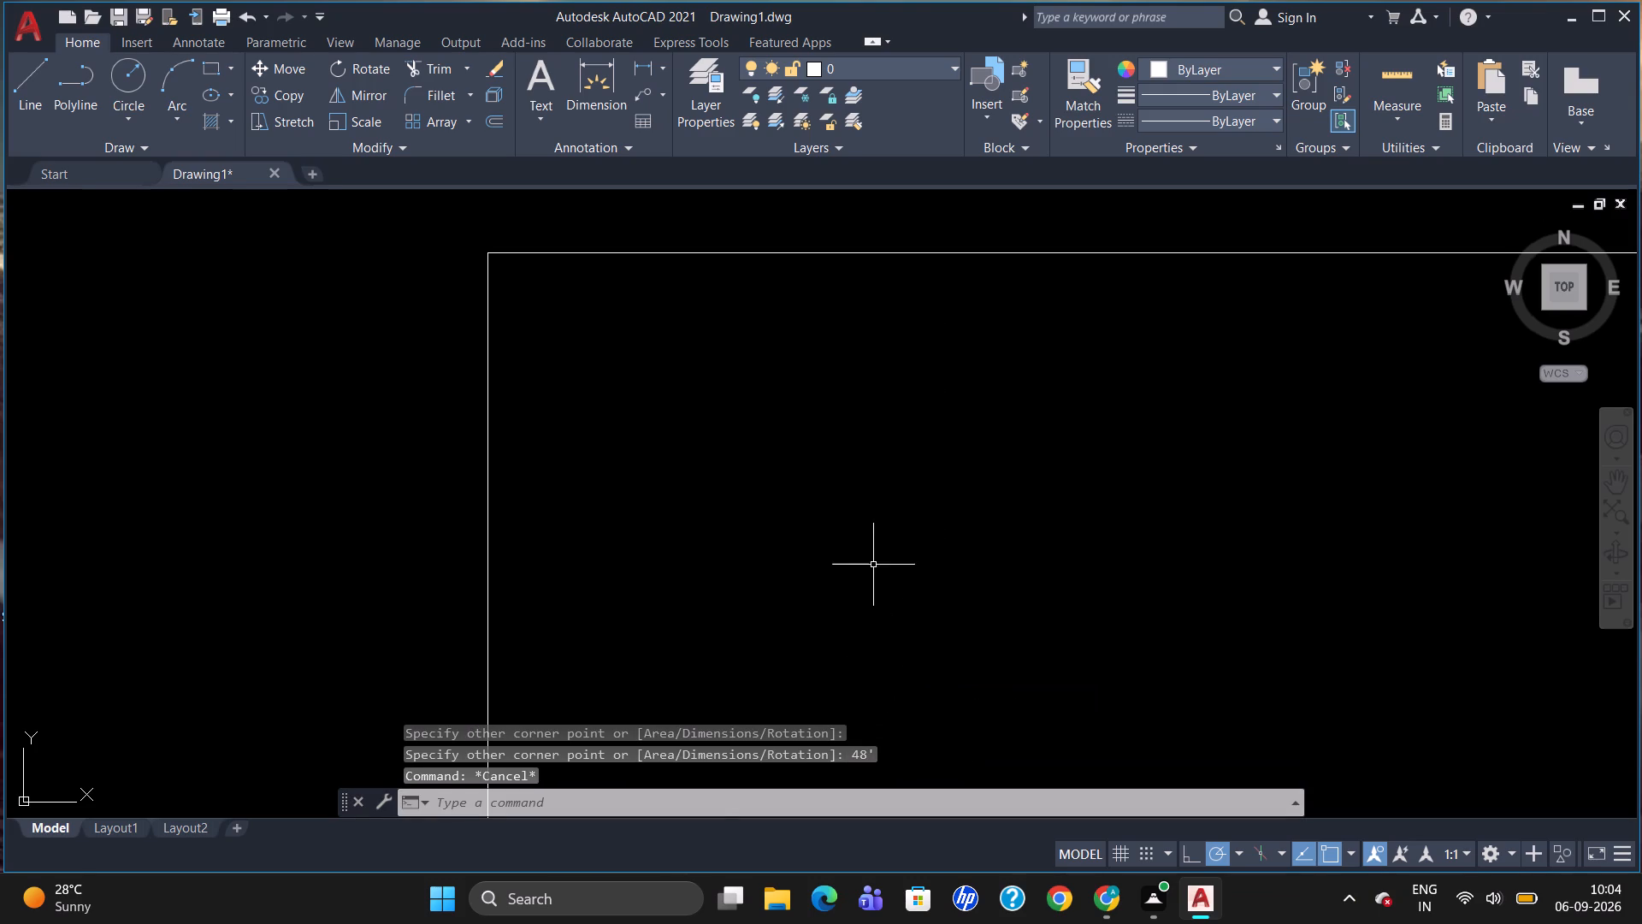
Move the UCS origin off the rectangle to a point well to its left, level with its top edge.
scroll(875, 562, "down", 3)
scroll(970, 323, "down", 4)
scroll(1162, 418, "down", 2)
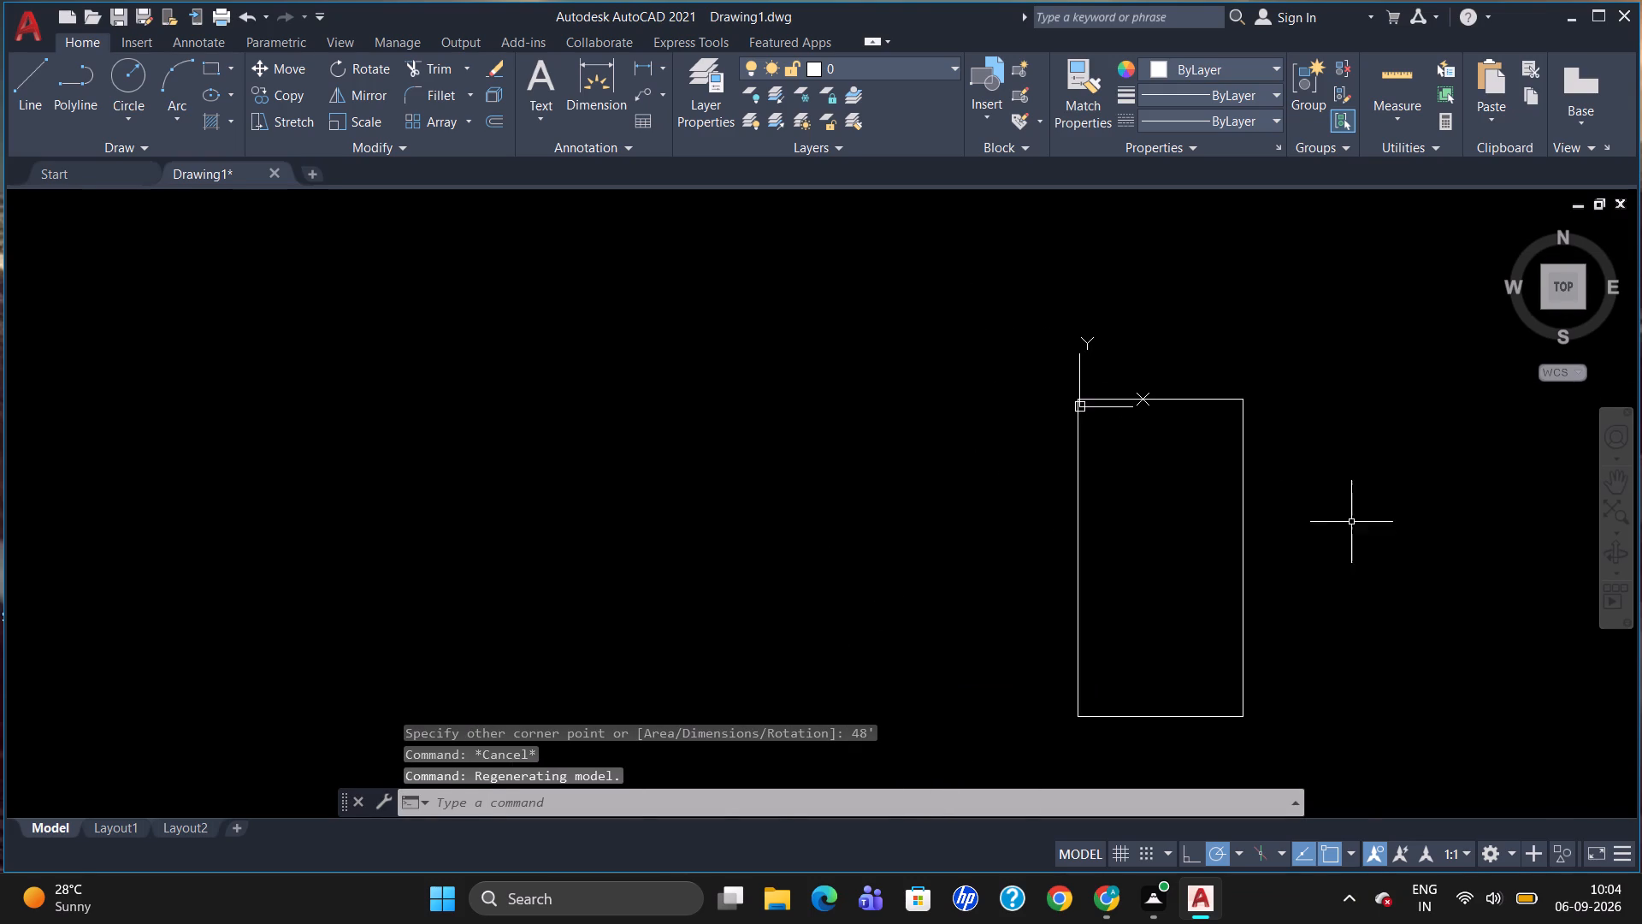
scroll(1366, 513, "up", 3)
scroll(1147, 432, "down", 2)
scroll(1012, 461, "down", 1)
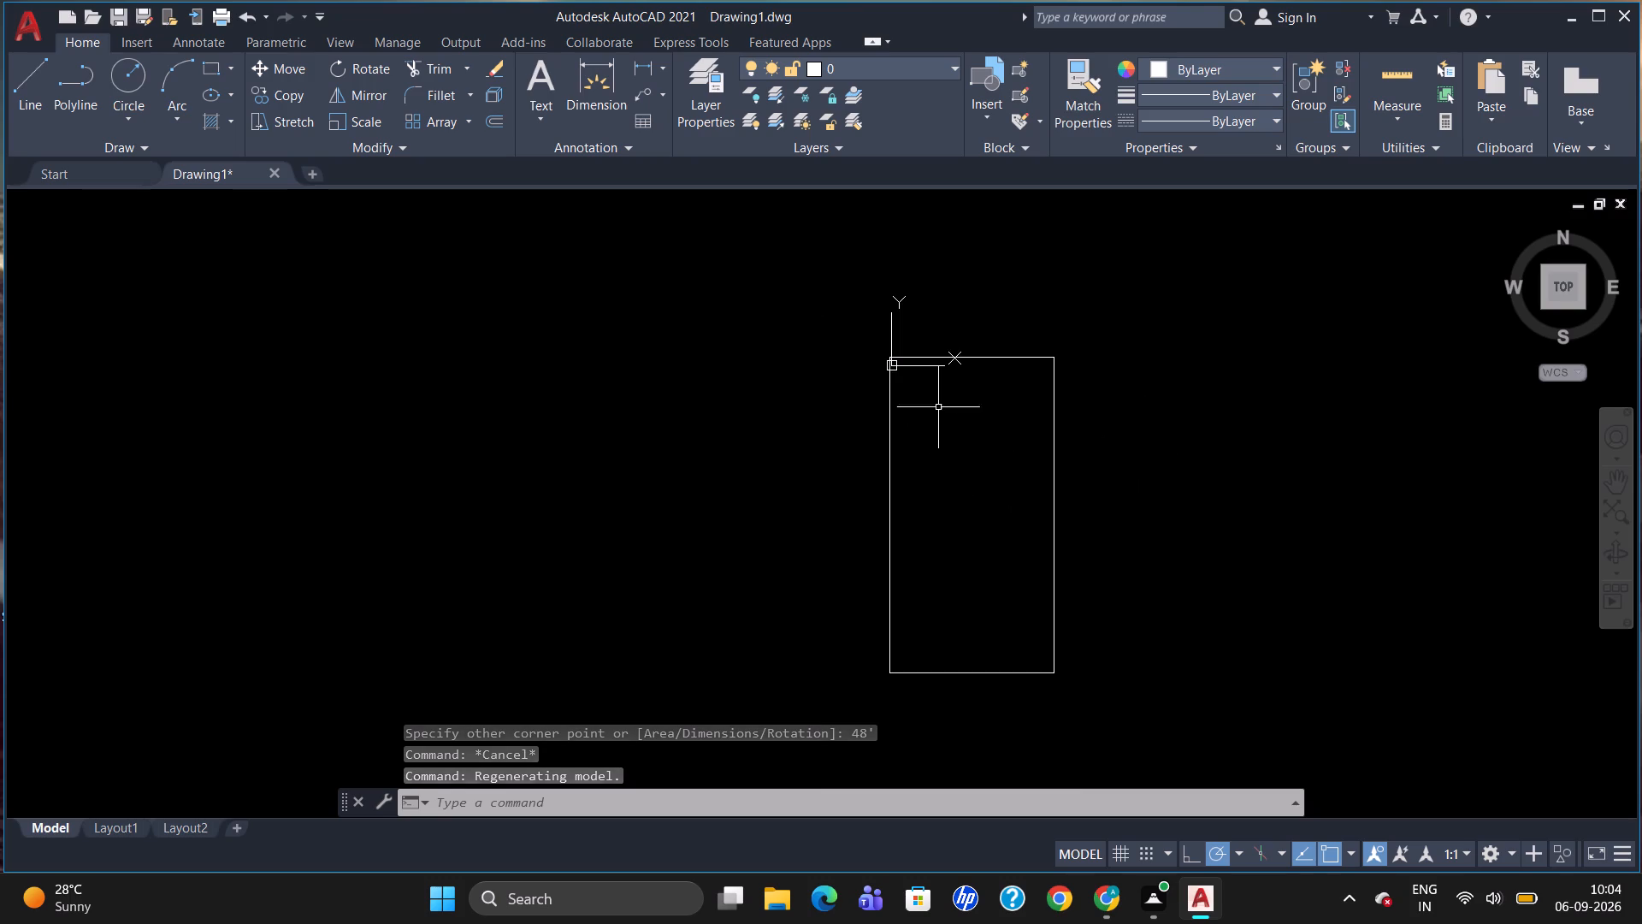
left_click(890, 360)
left_click_drag(890, 362, 579, 345)
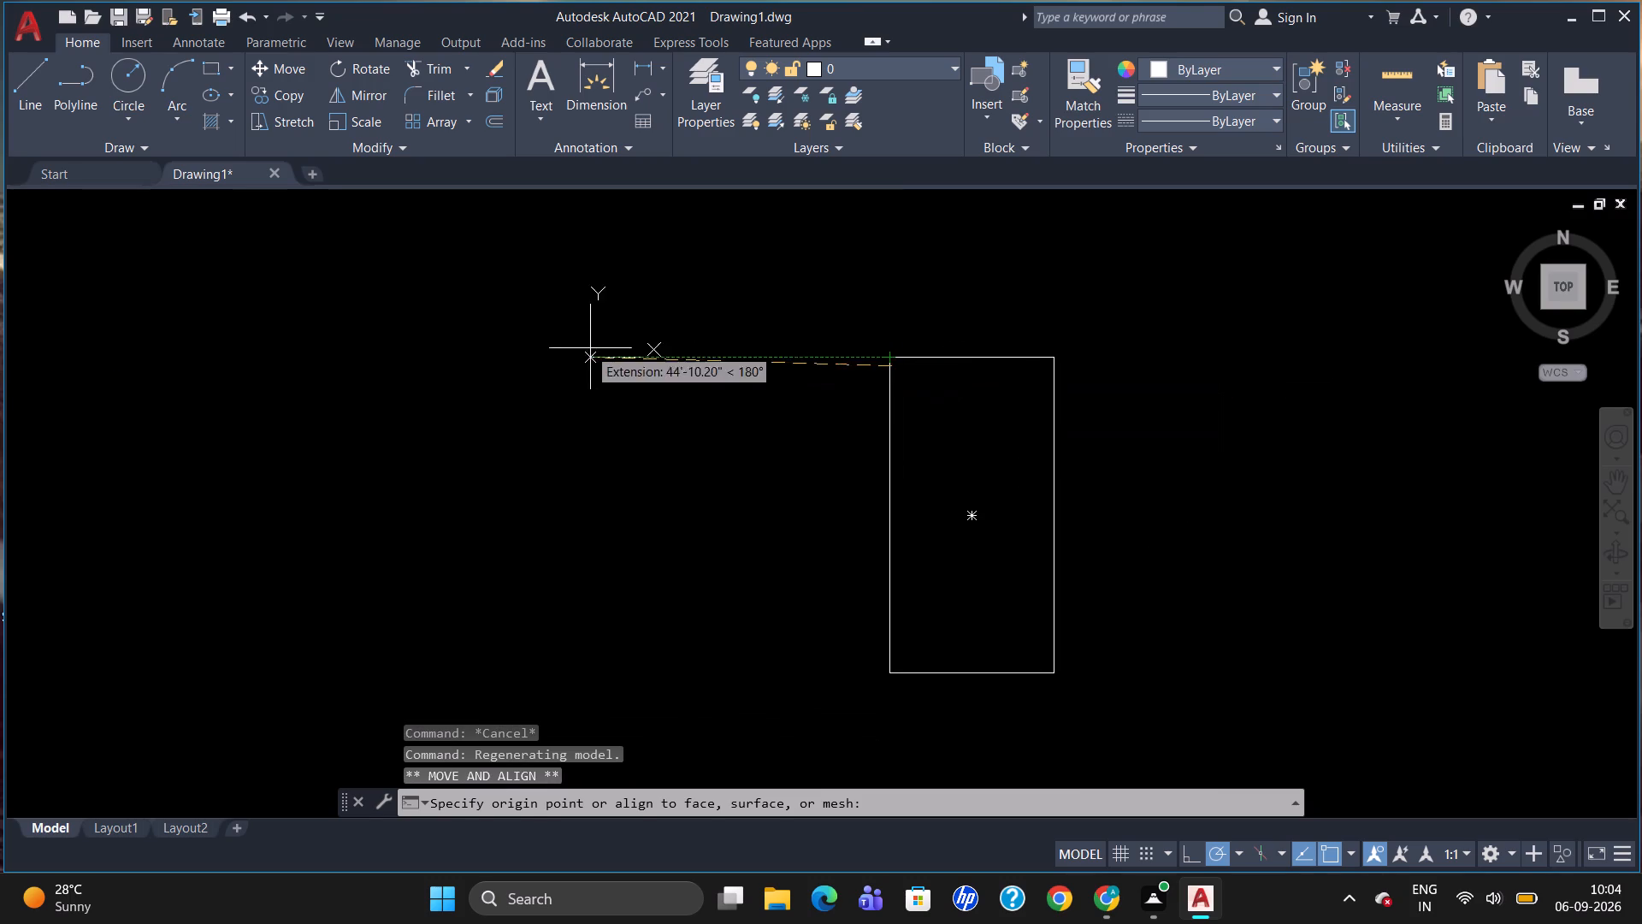
left_click_drag(579, 345, 419, 323)
left_click(386, 350)
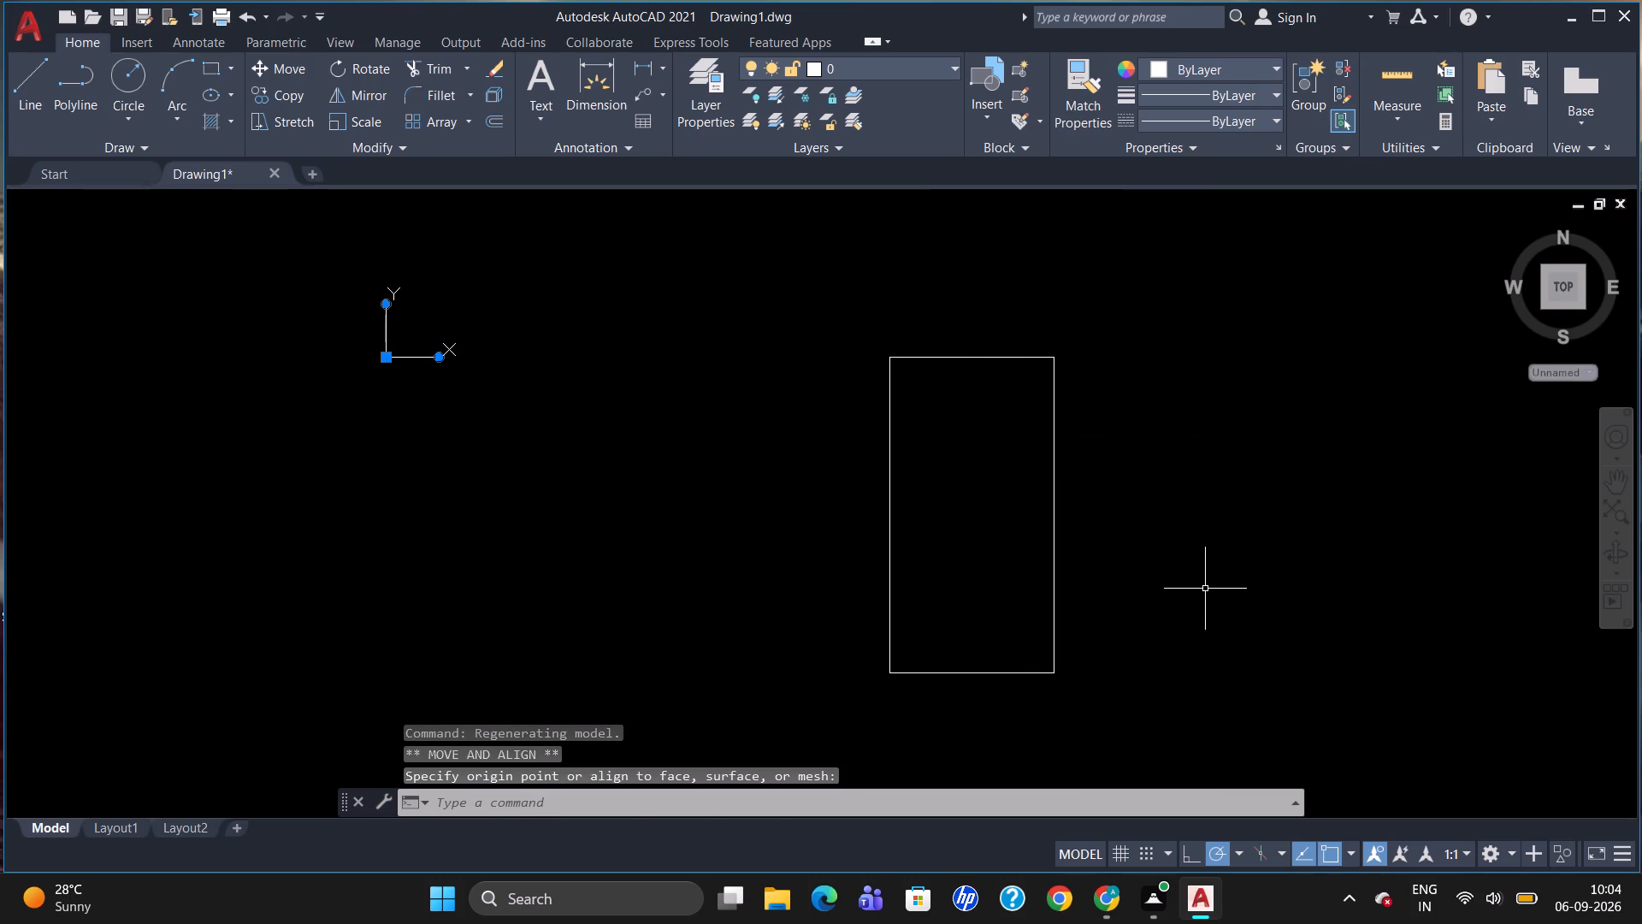
scroll(1203, 582, "up", 1)
scroll(1111, 474, "down", 1)
key("Escape")
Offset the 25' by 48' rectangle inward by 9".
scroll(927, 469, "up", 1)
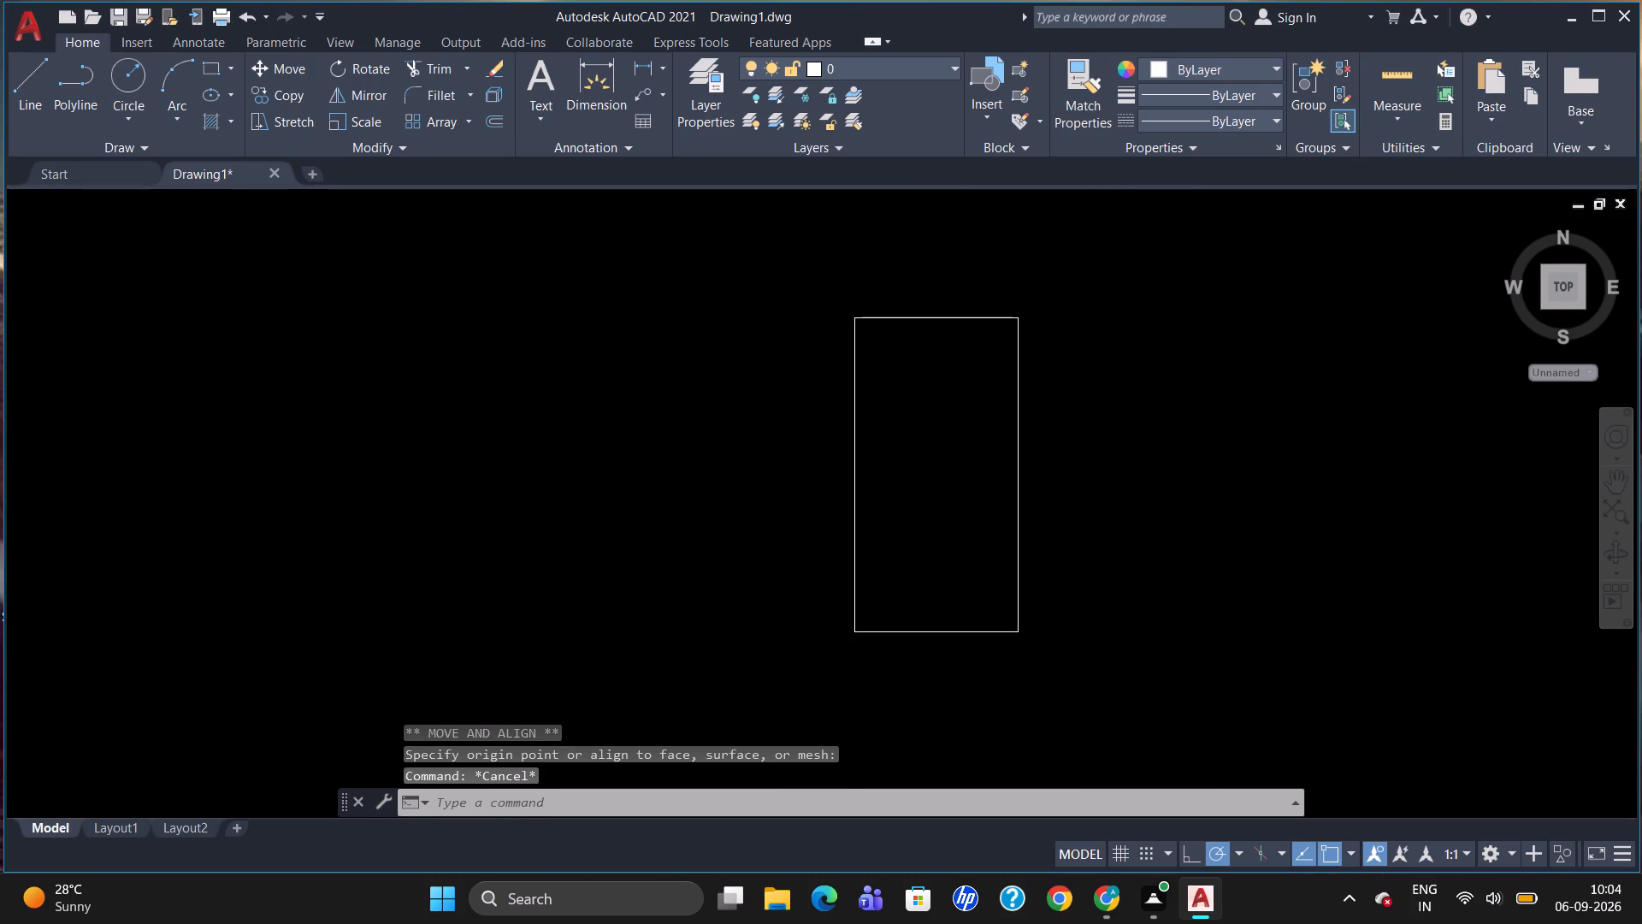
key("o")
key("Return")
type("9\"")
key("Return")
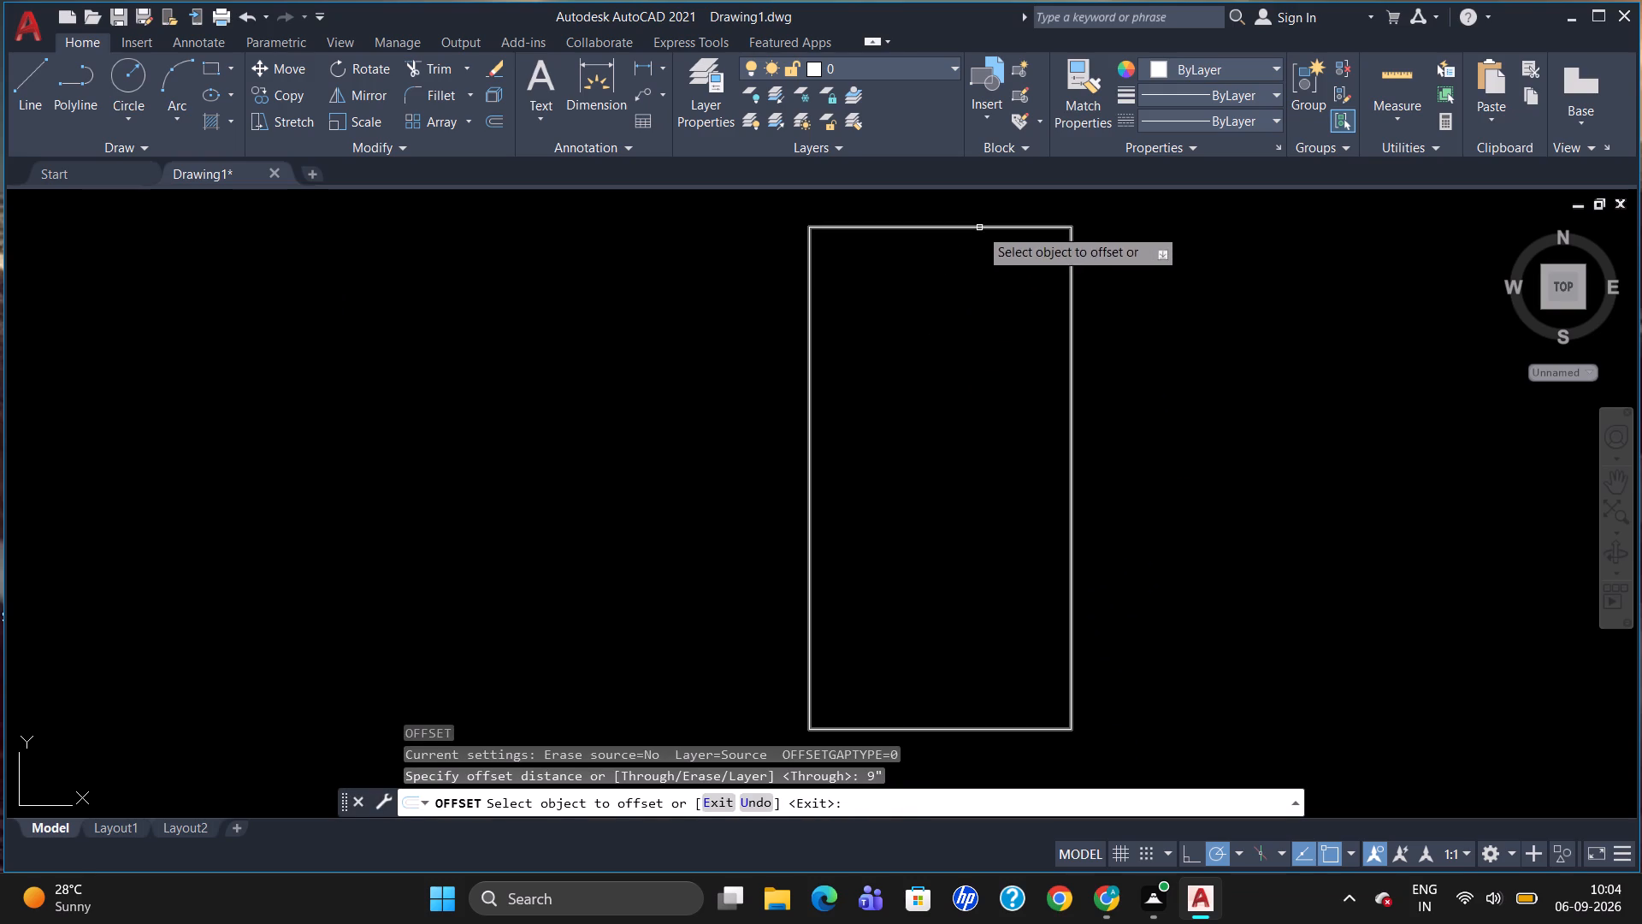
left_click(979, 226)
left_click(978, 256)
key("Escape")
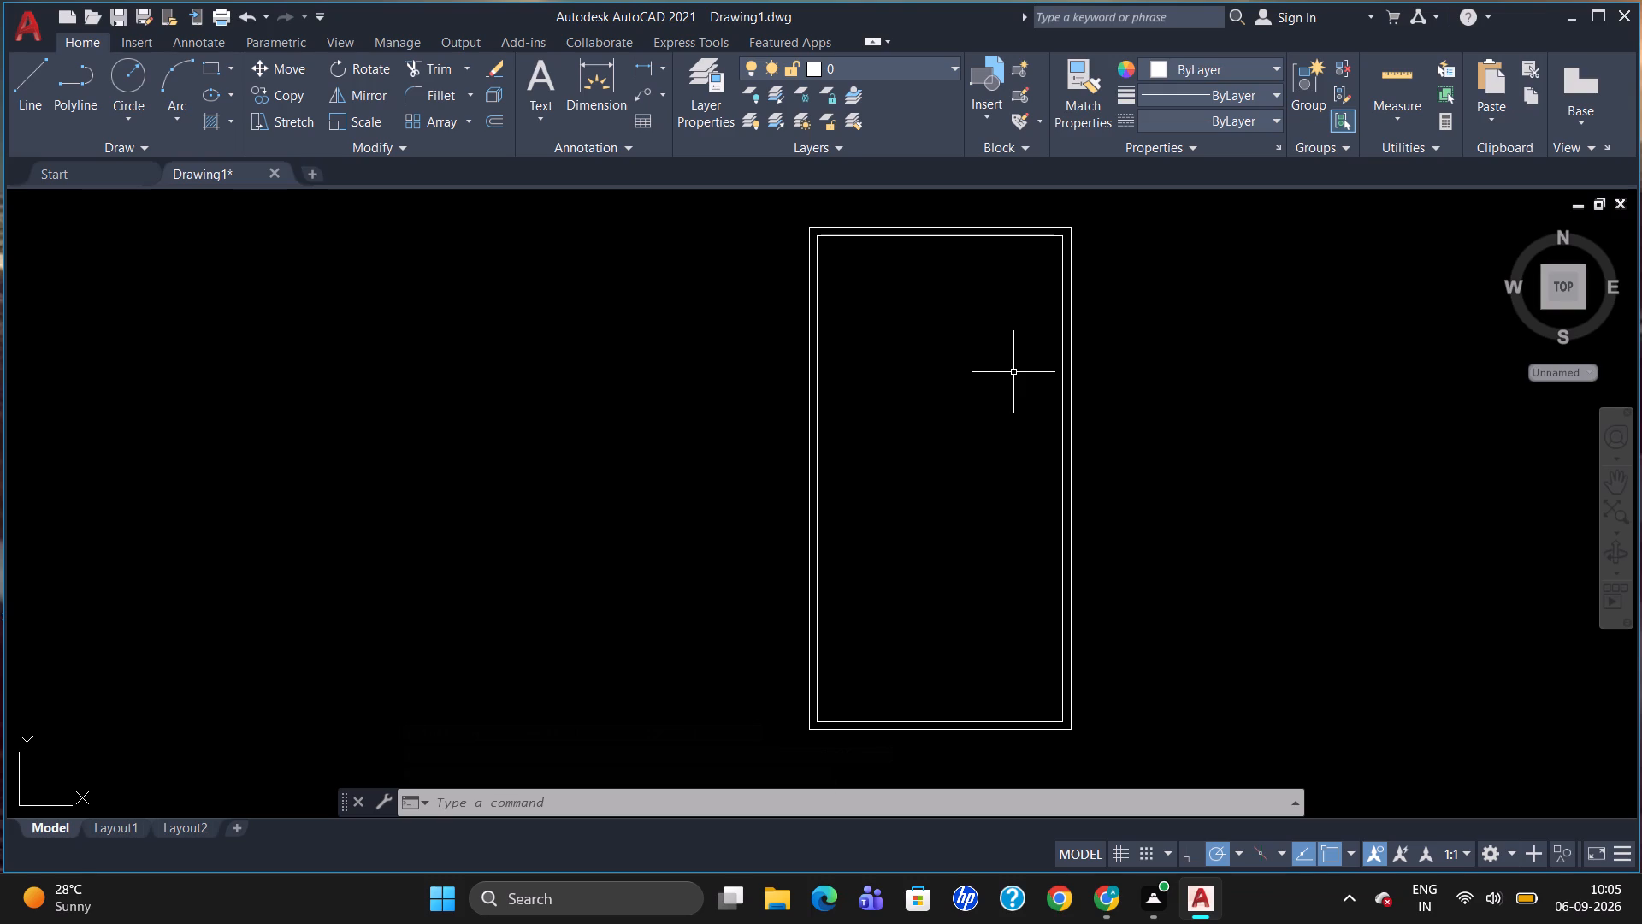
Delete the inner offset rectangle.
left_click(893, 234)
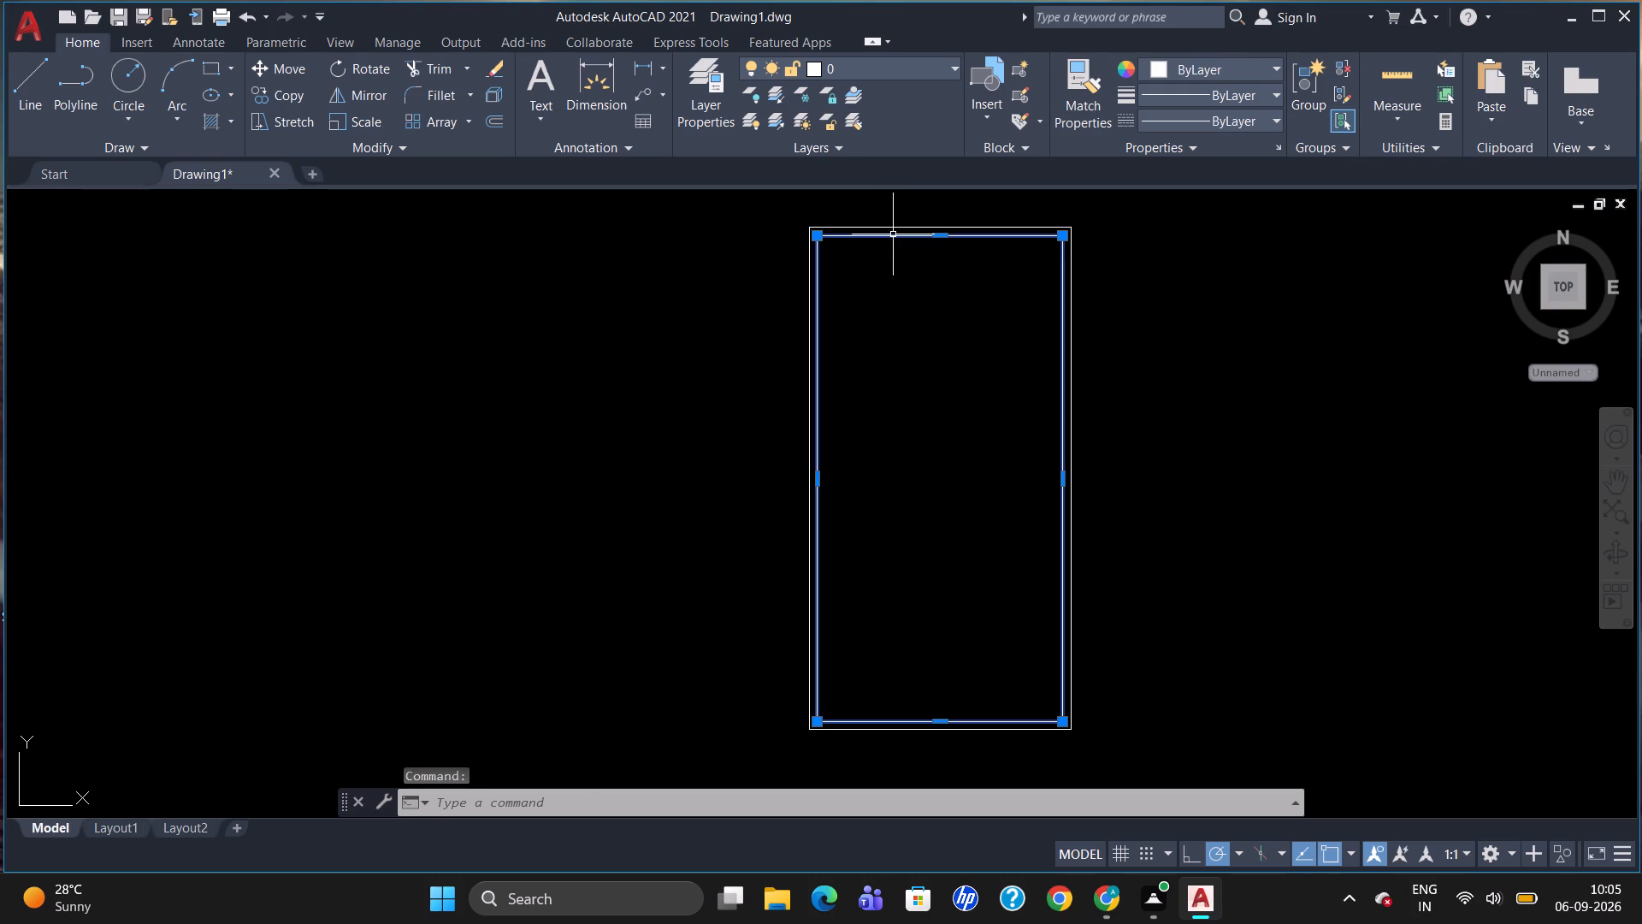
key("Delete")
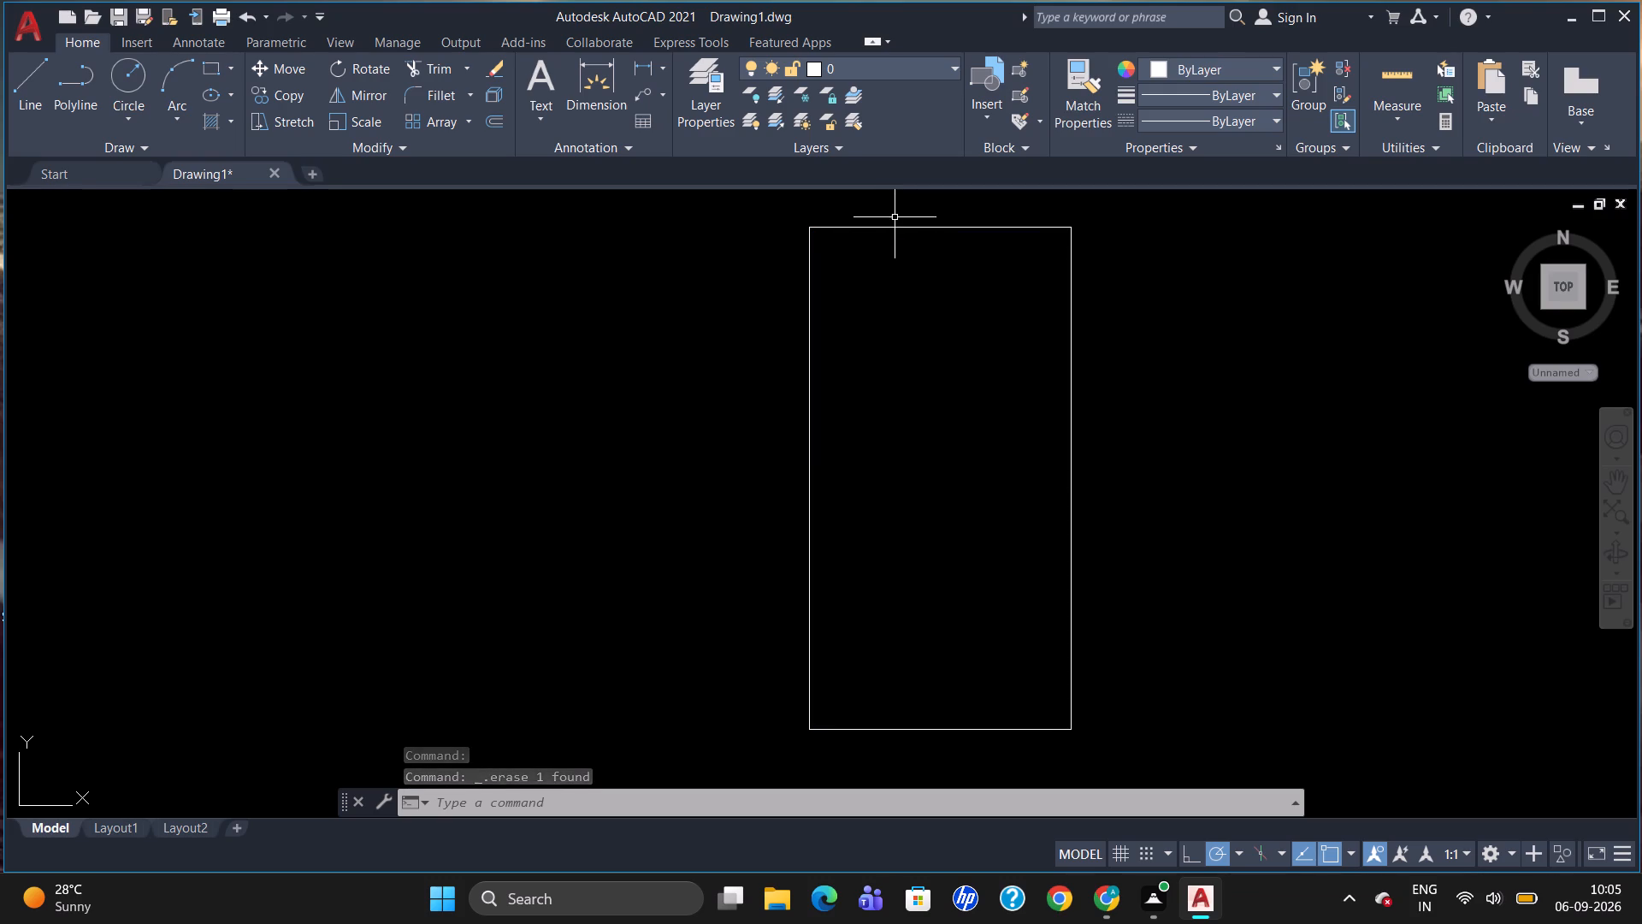
Explode the 25' by 48' rectangle into separate lines.
left_click(892, 228)
key("x")
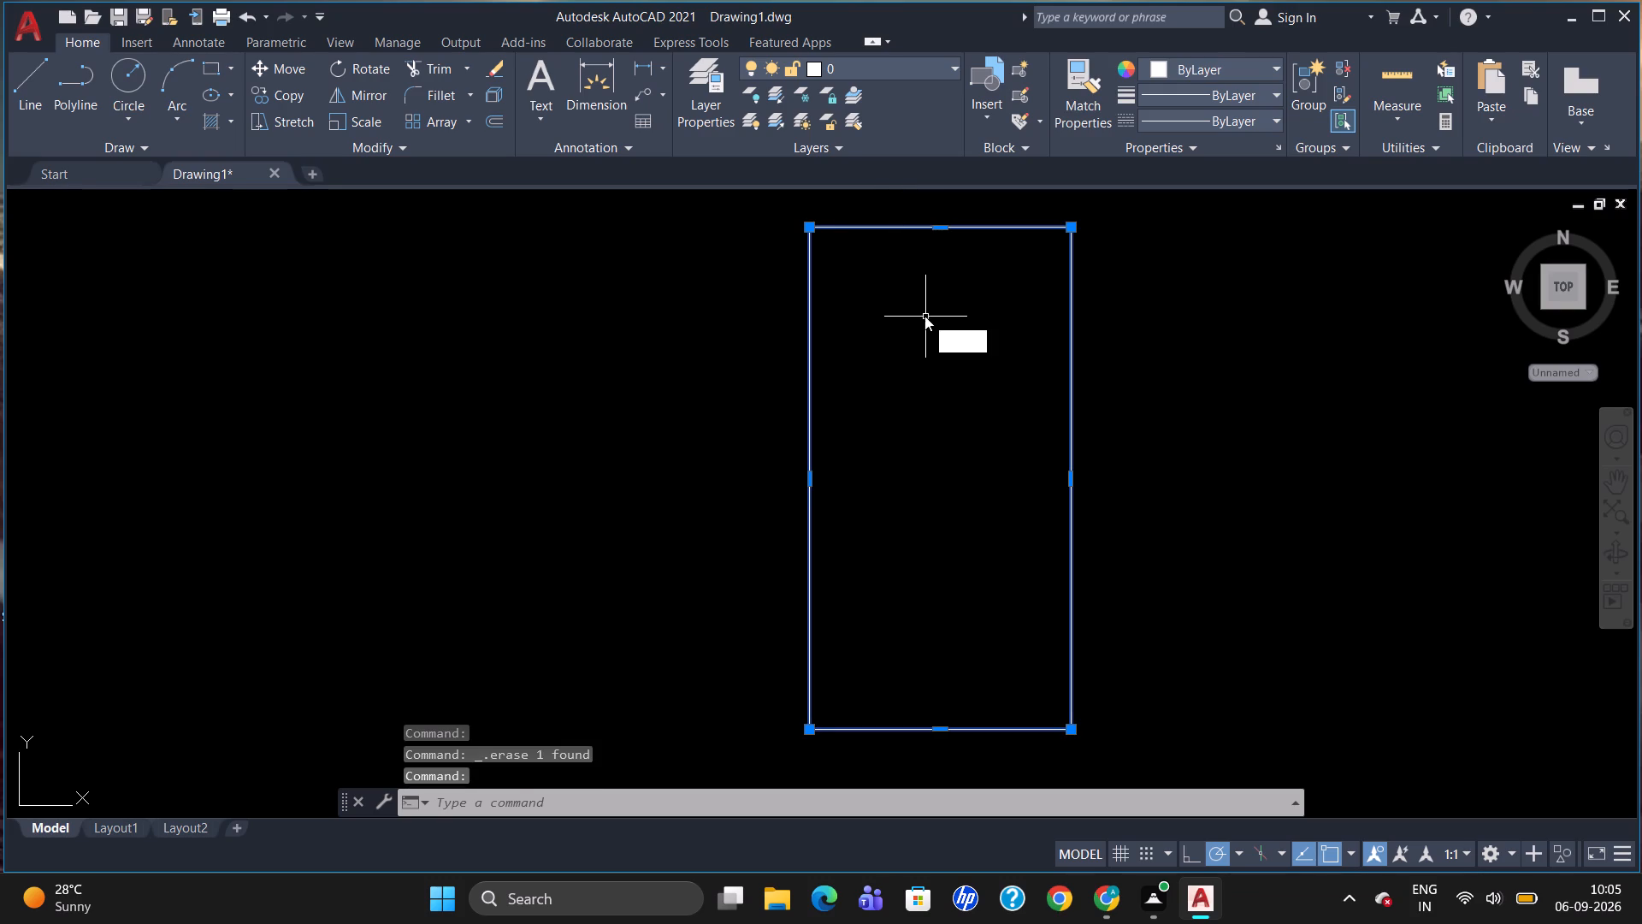
key("Return")
Offset the top, left and right edges of the outline inward by 4".
key("o")
key("Return")
type("4\"")
key("Return")
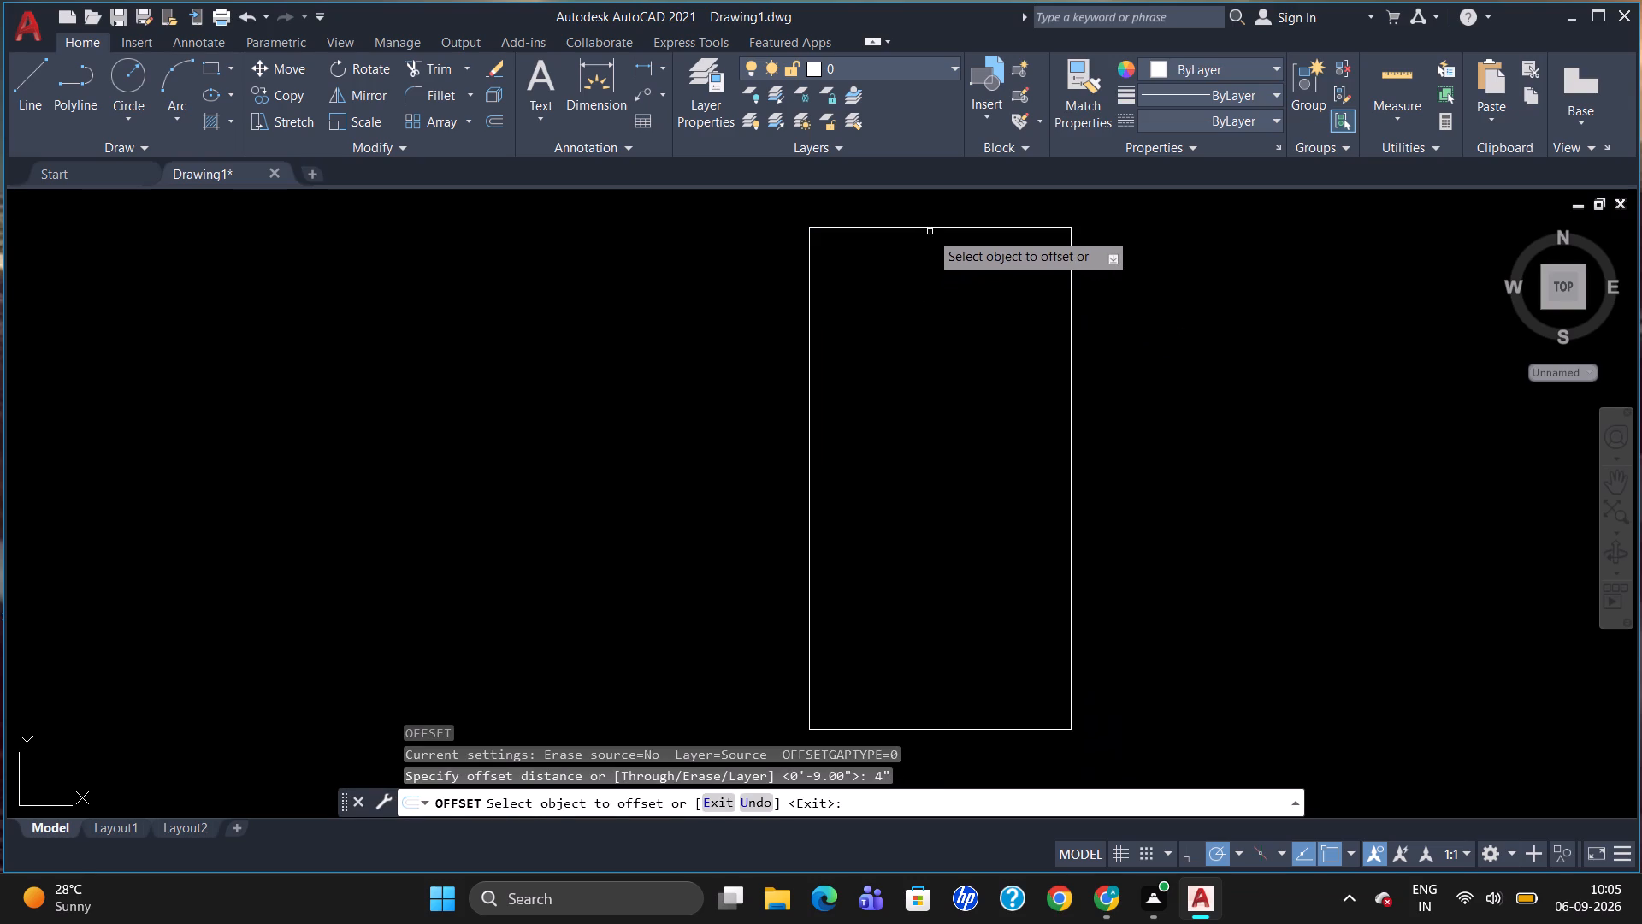
left_click_drag(930, 228, 933, 239)
left_click(939, 254)
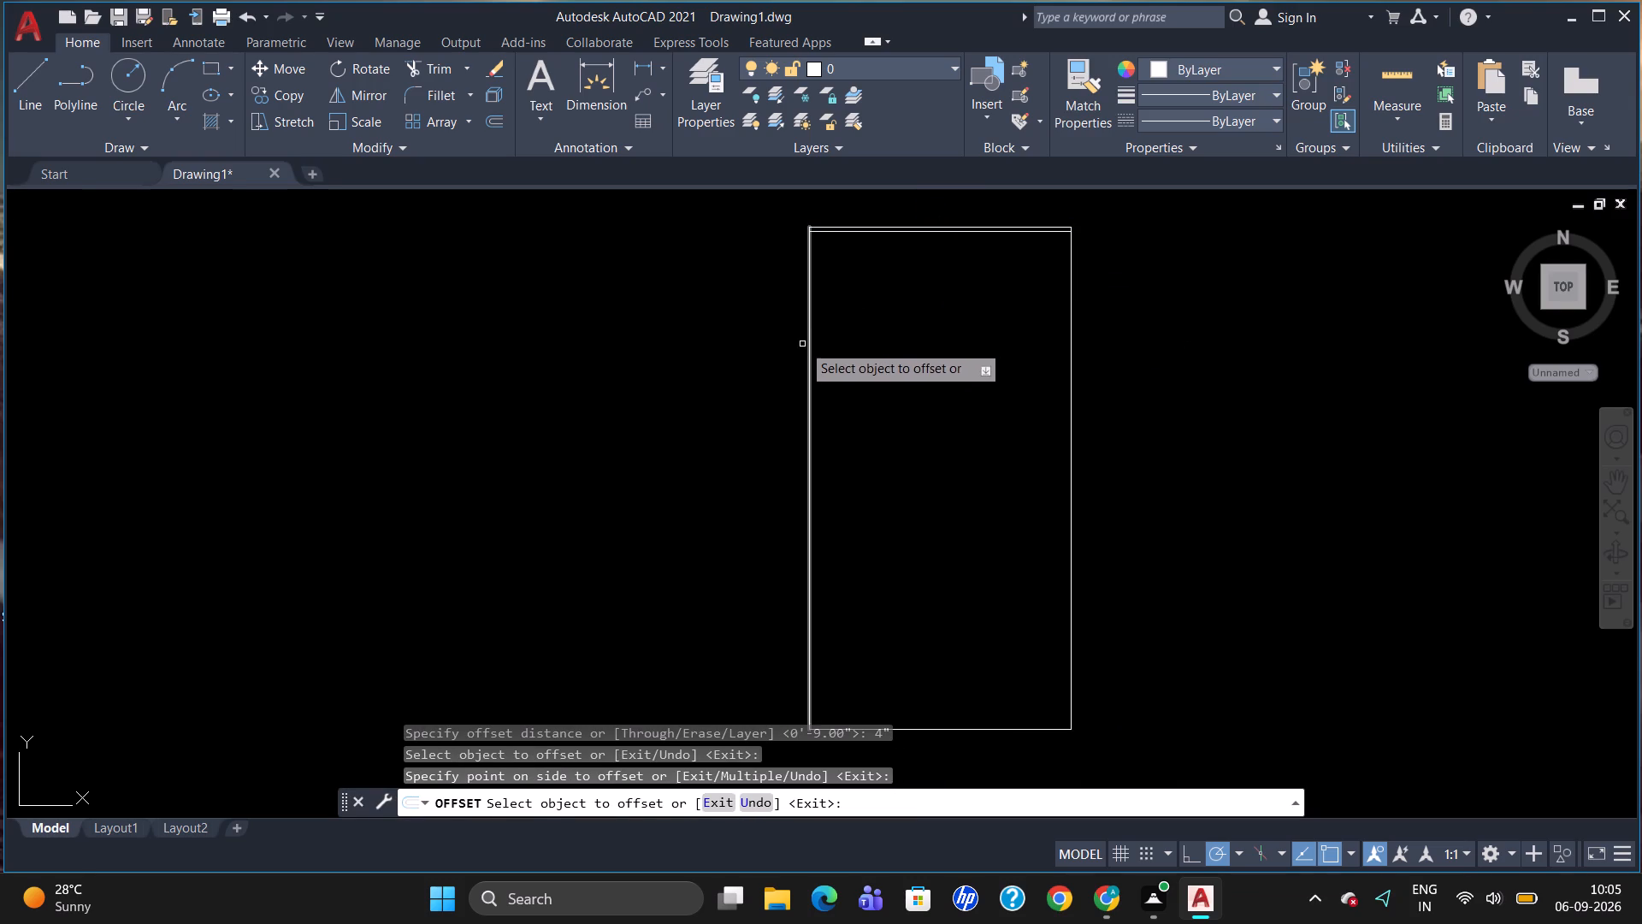
left_click(809, 342)
left_click(821, 344)
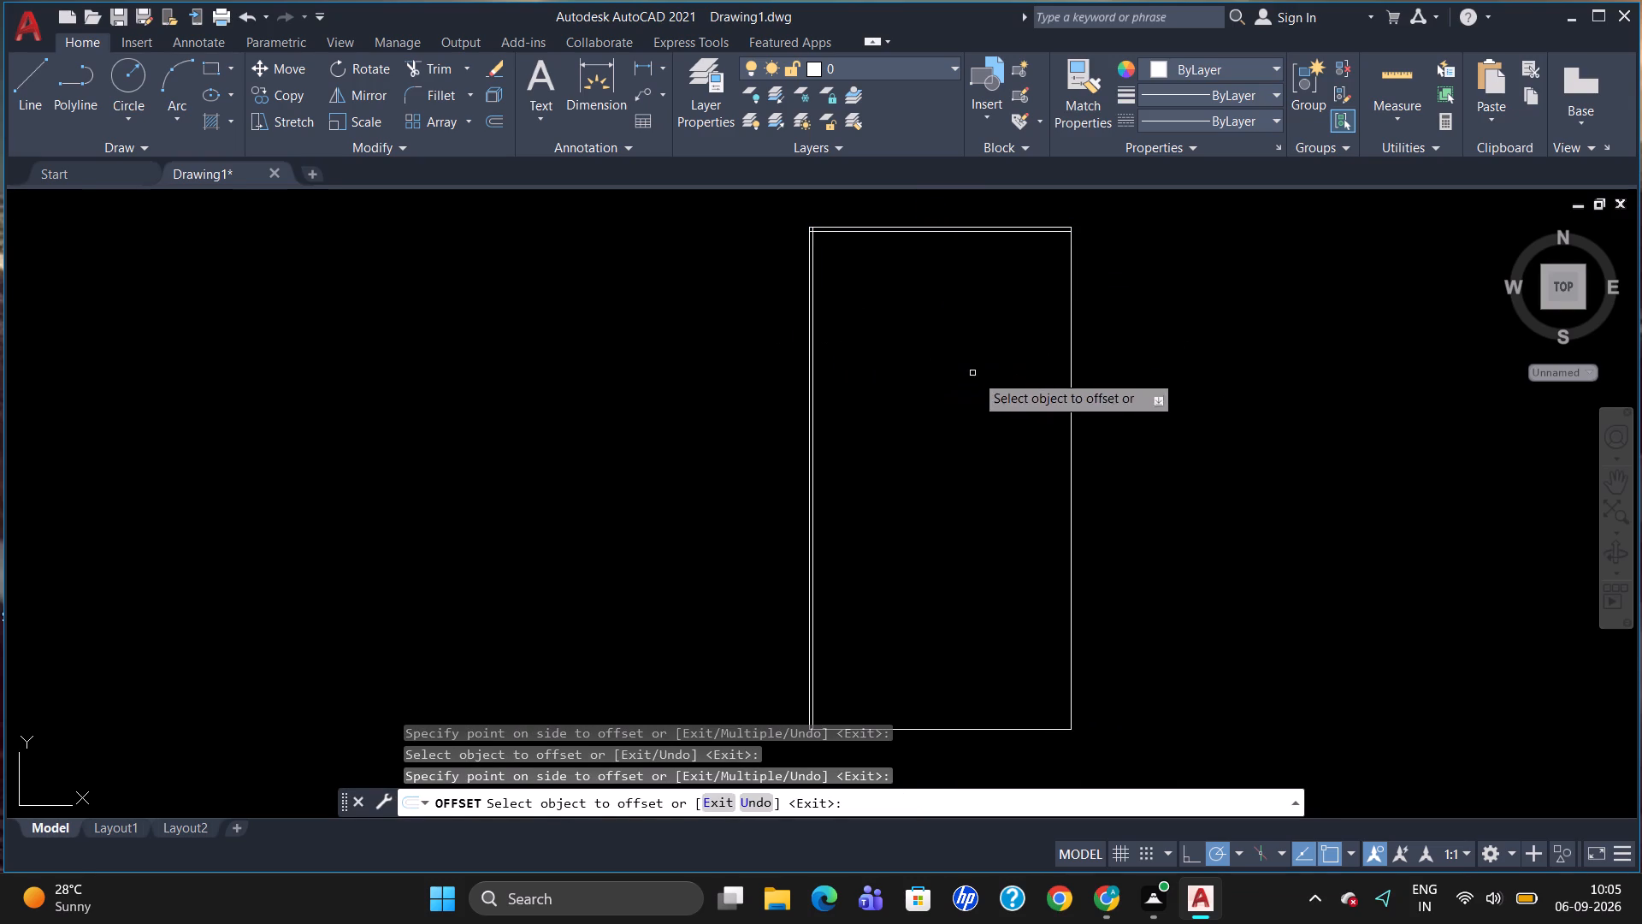
left_click(1070, 387)
left_click(1043, 394)
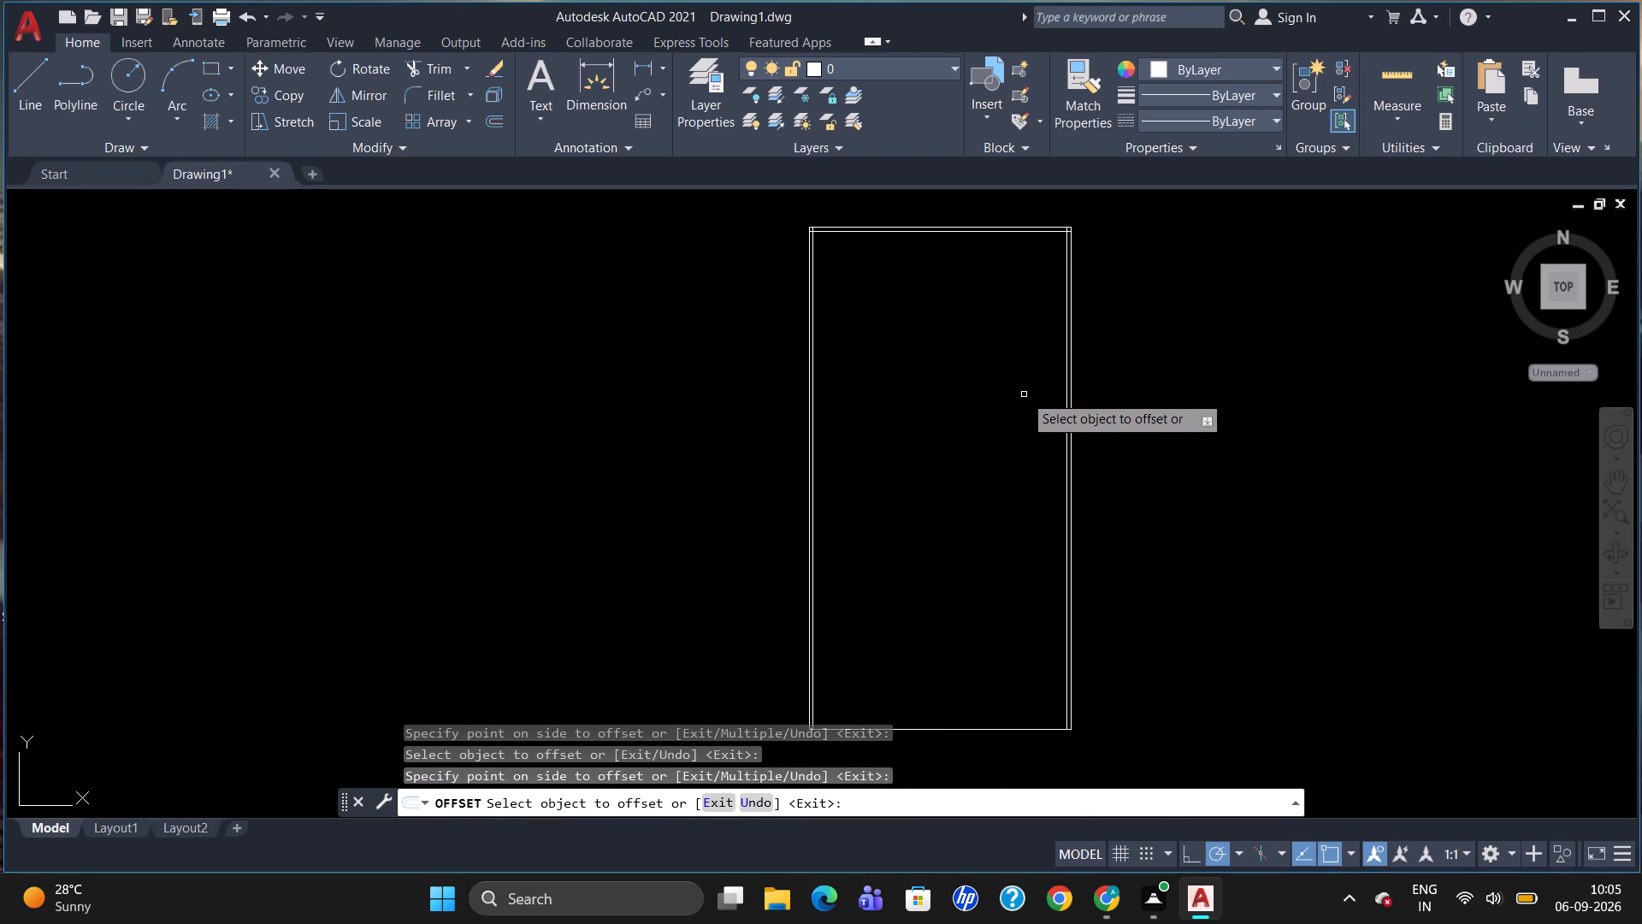
Offset the inner top wall line downward by 4'7" to create a cross line.
left_click_drag(967, 232, 970, 253)
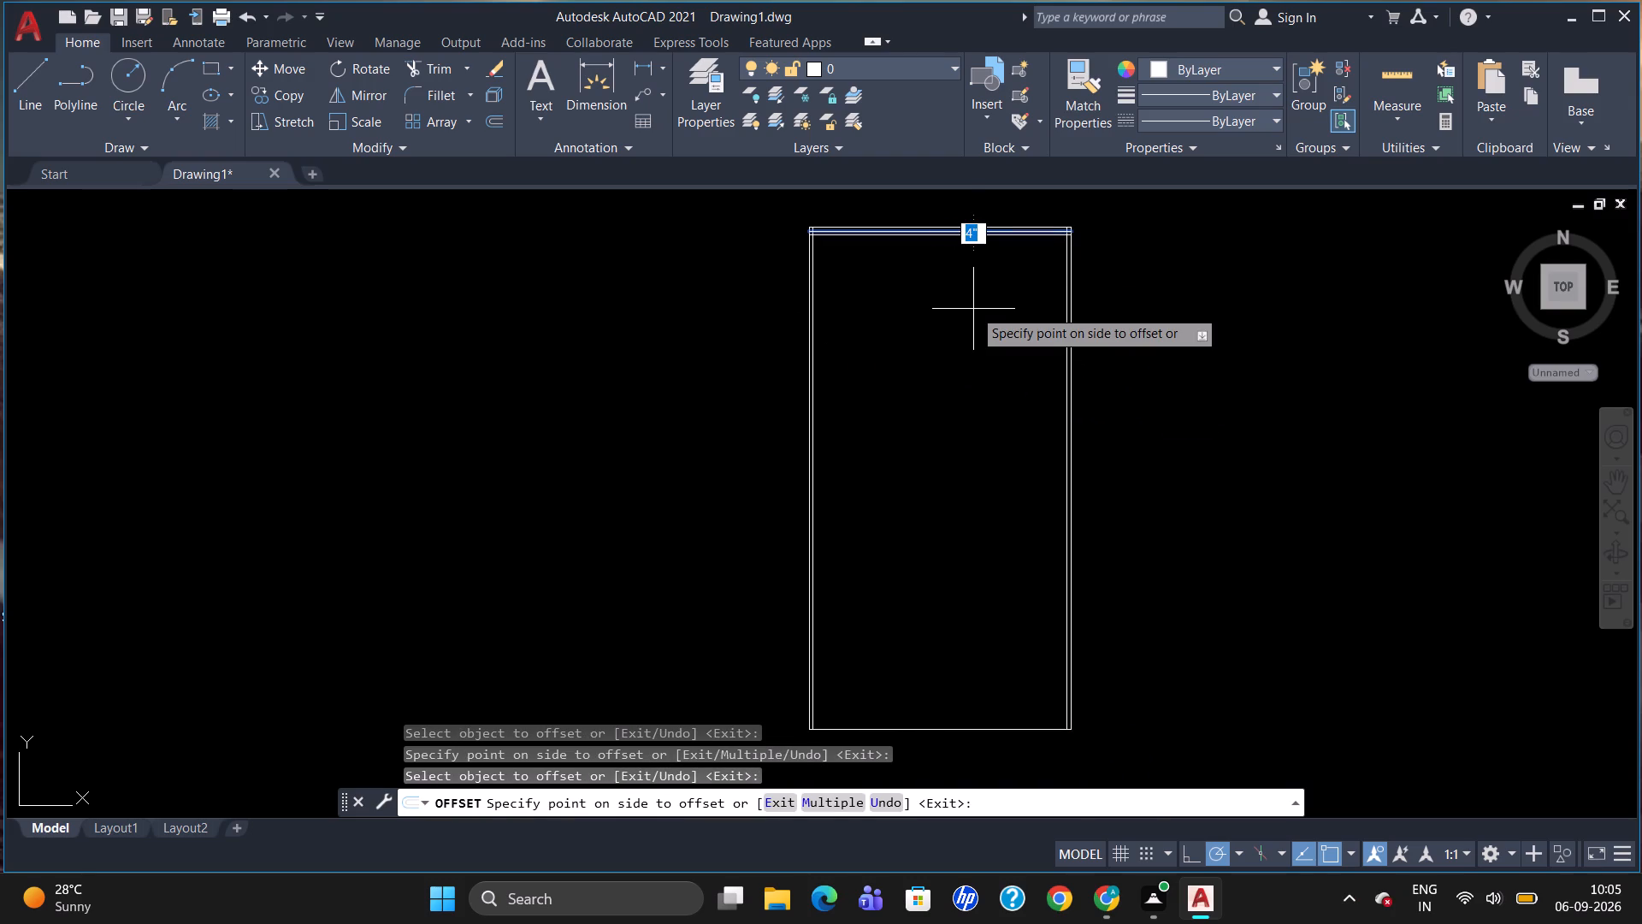
key("4")
key("apostrophe")
type("7\"")
key("Return")
key("Escape")
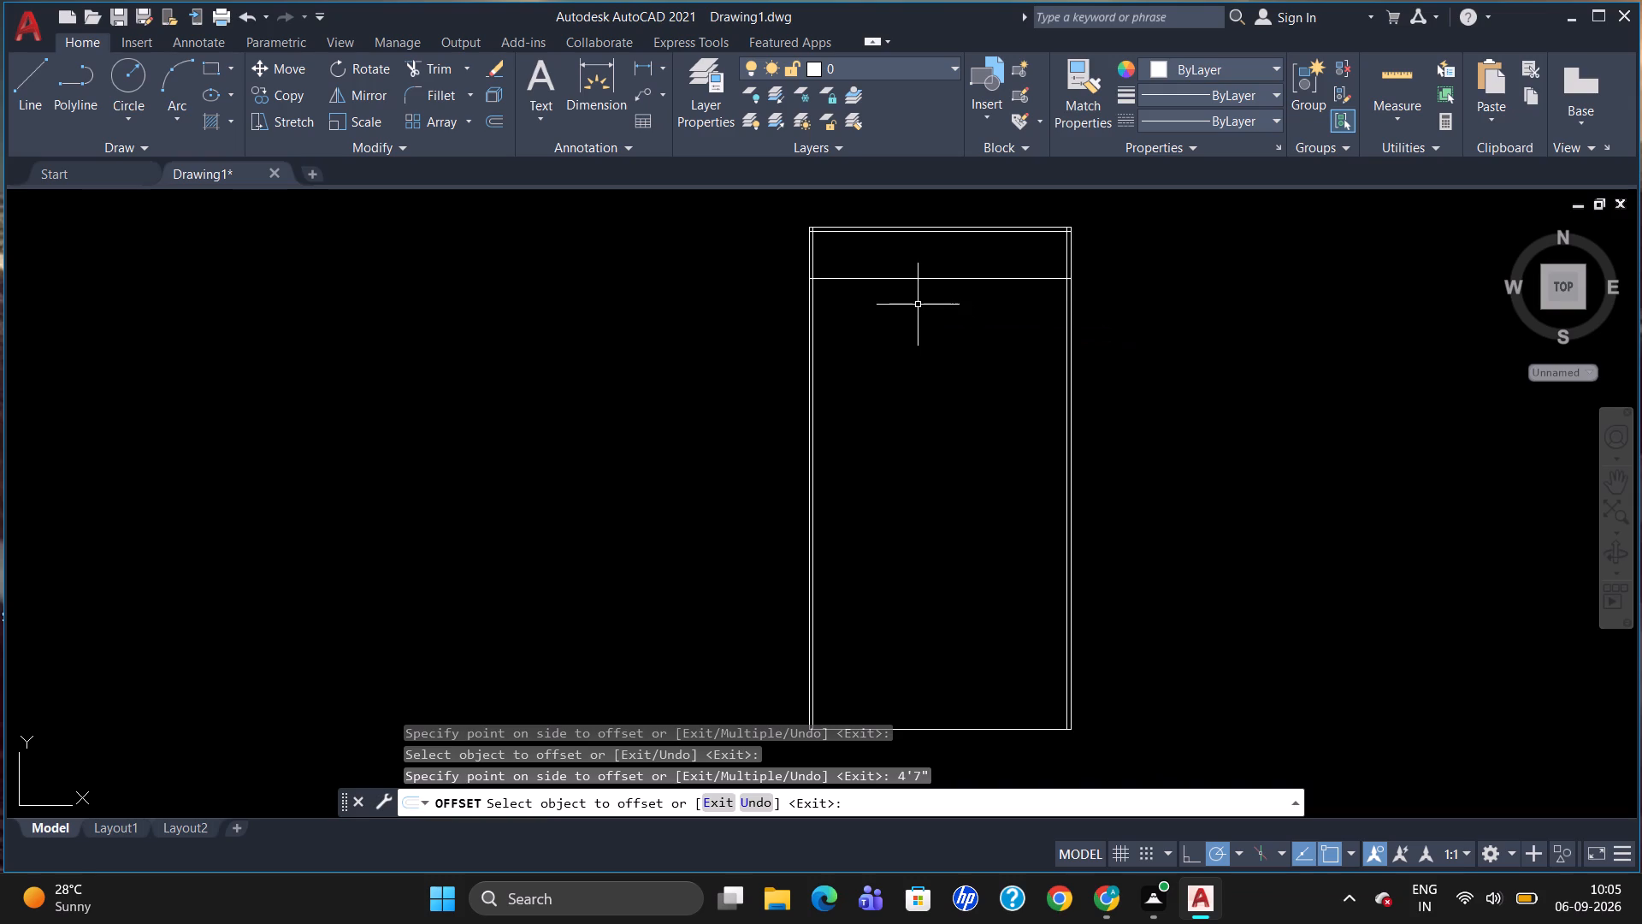
Trim away the parts of both inner side lines that lie below the cross line.
key("t")
key("r")
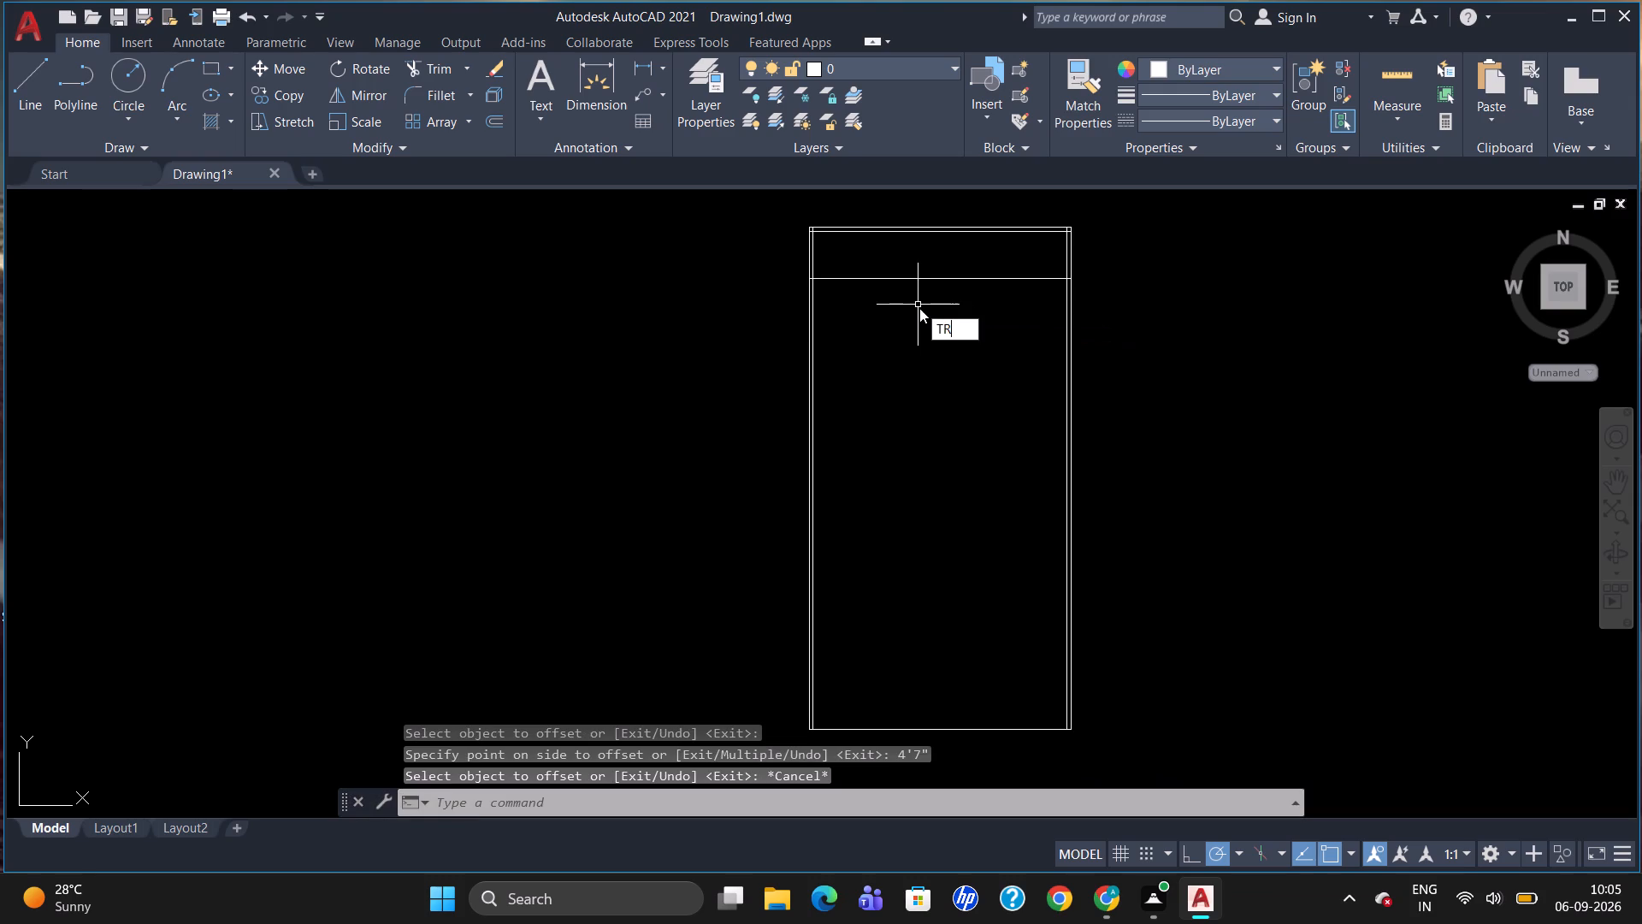
key("Return")
key("Return")
scroll(858, 352, "up", 3)
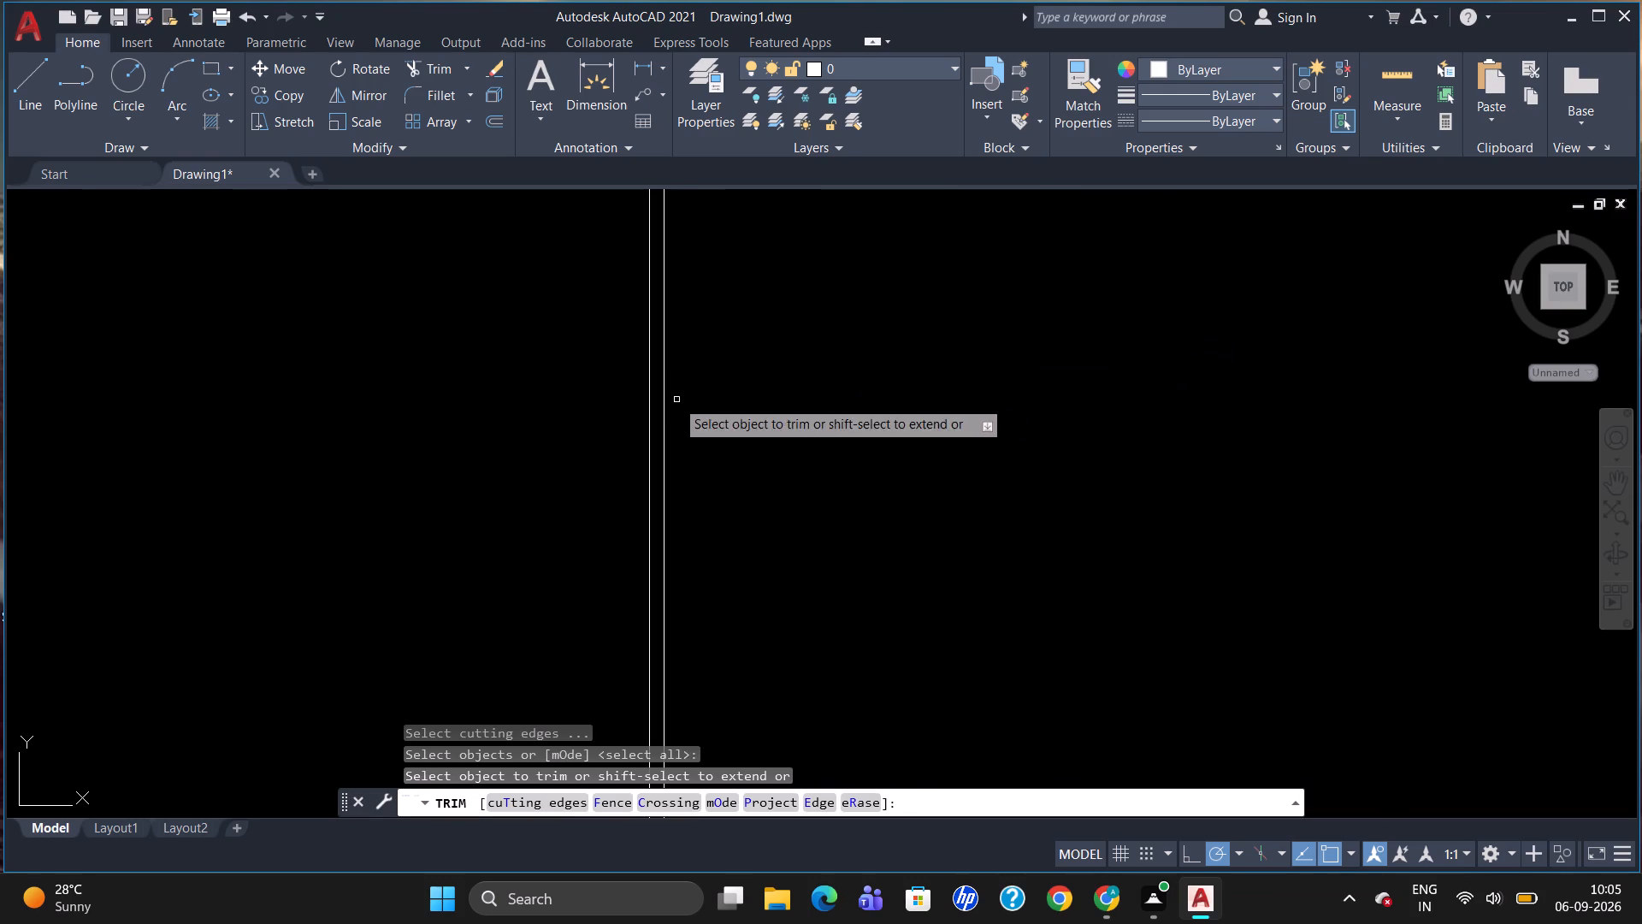
left_click(662, 401)
scroll(778, 389, "down", 2)
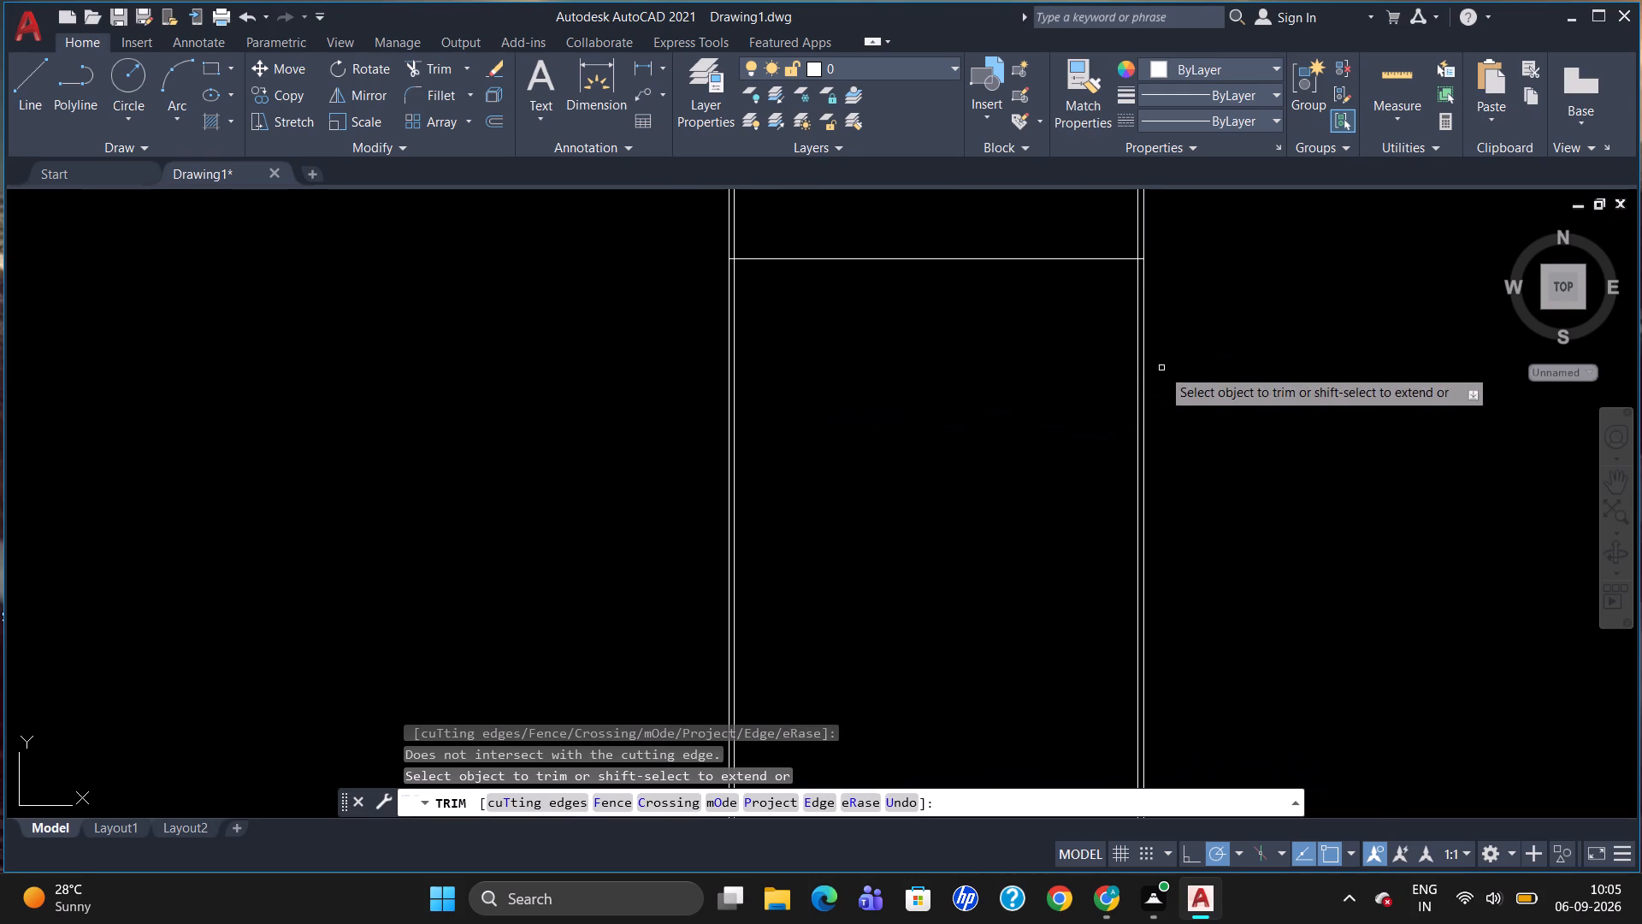
left_click(1137, 371)
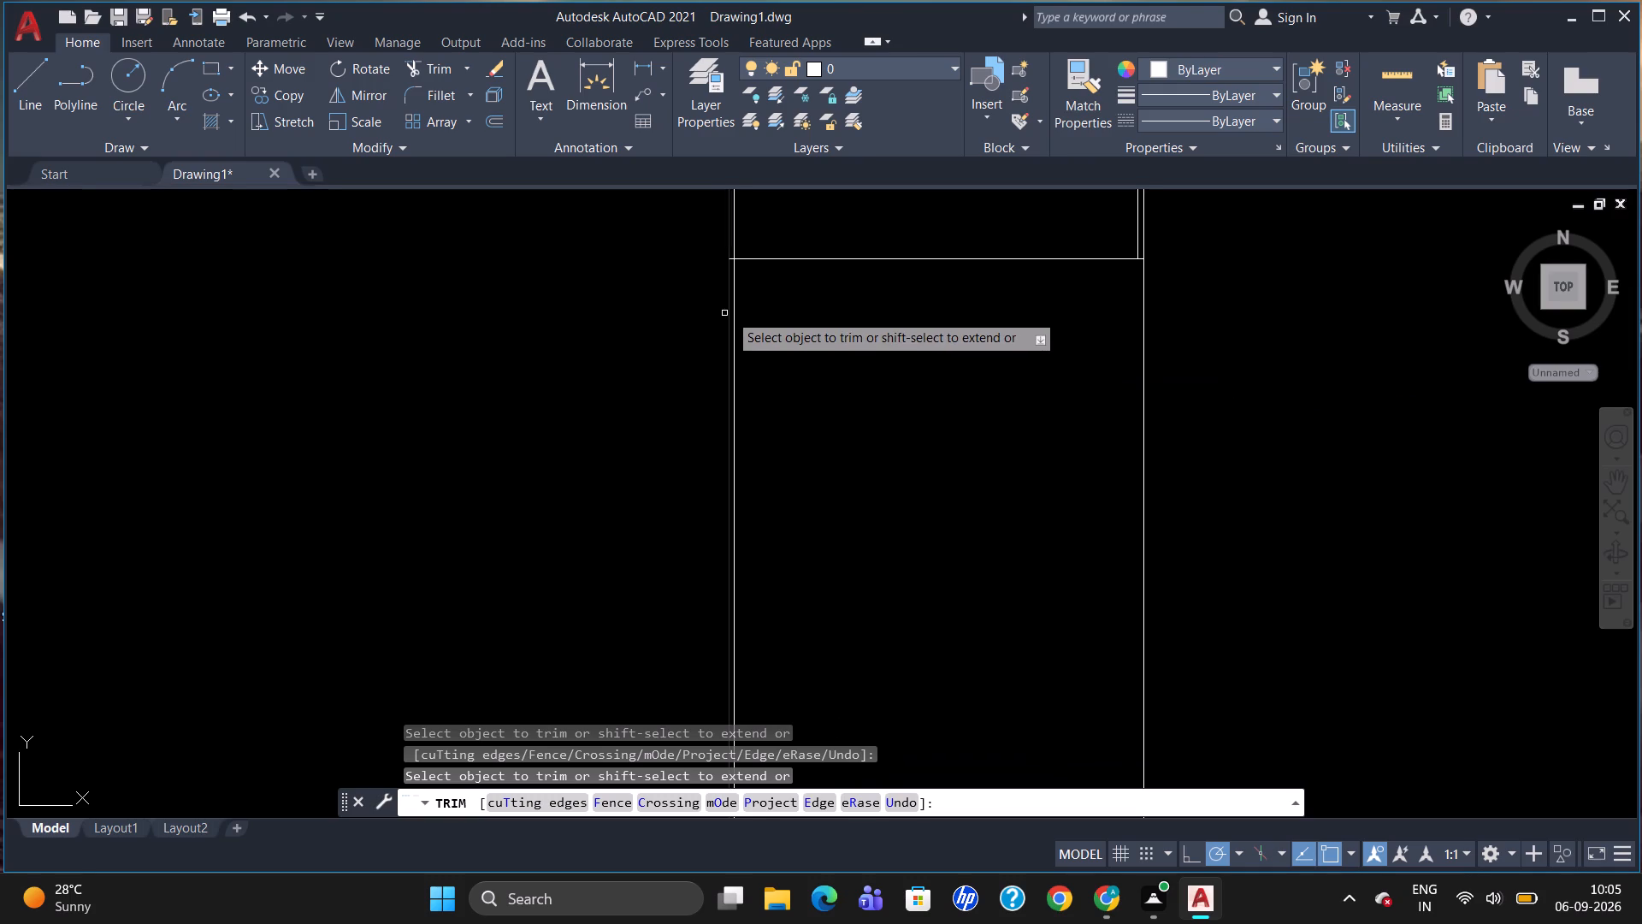
left_click(735, 313)
Trim the overlapping inner wall line ends at the plan's upper-left and upper-right corners.
scroll(854, 412, "down", 2)
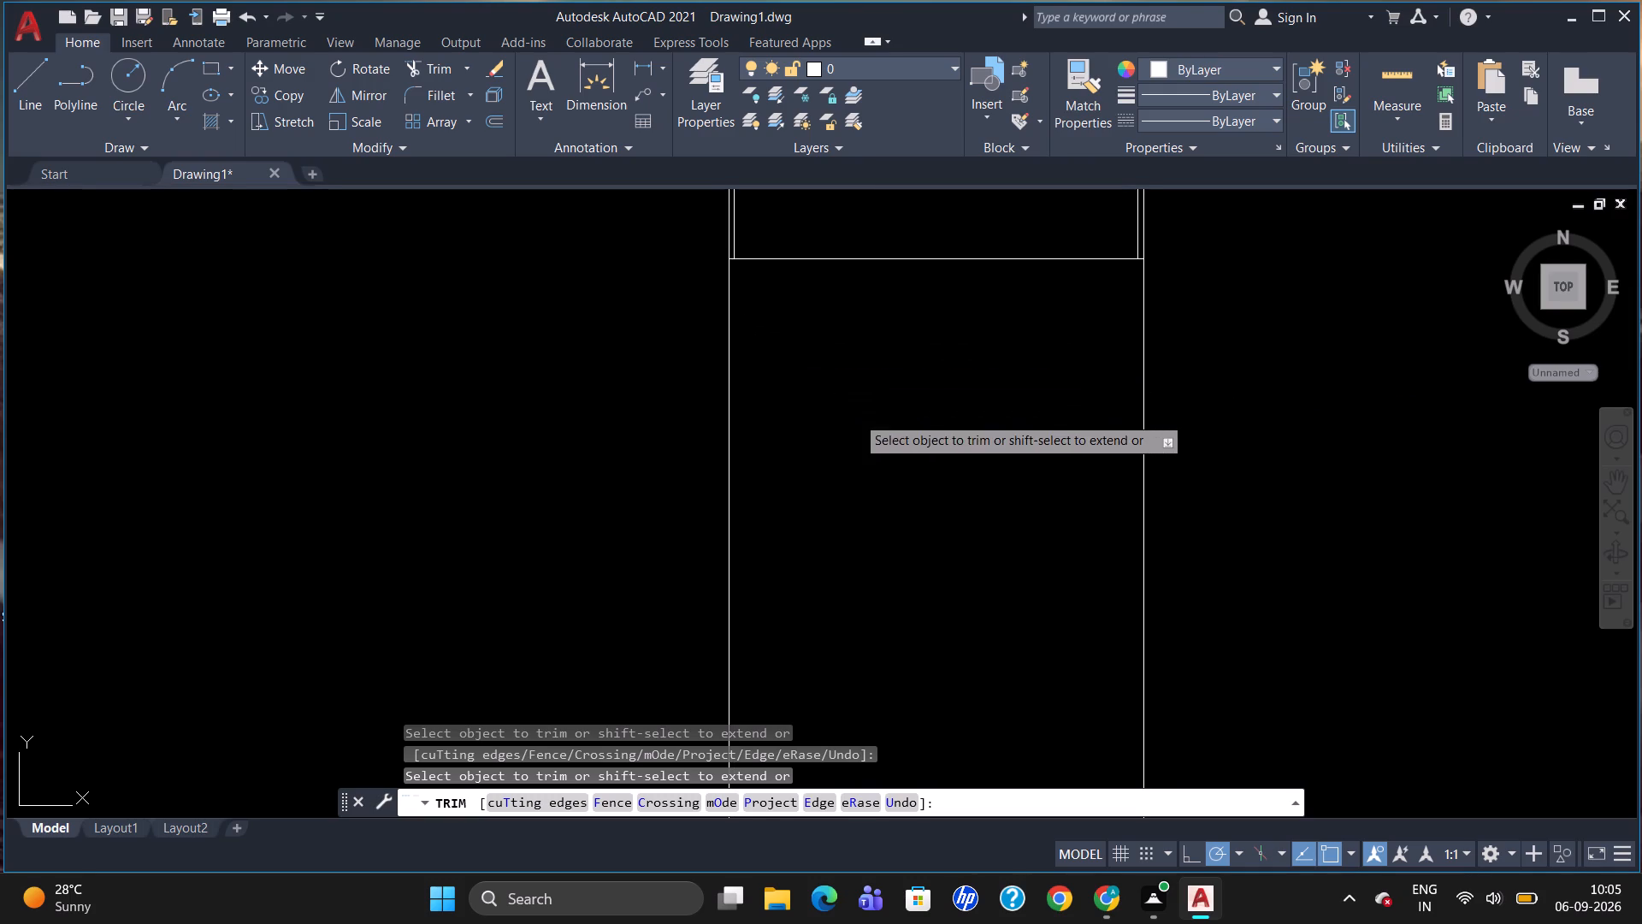
scroll(869, 311, "up", 3)
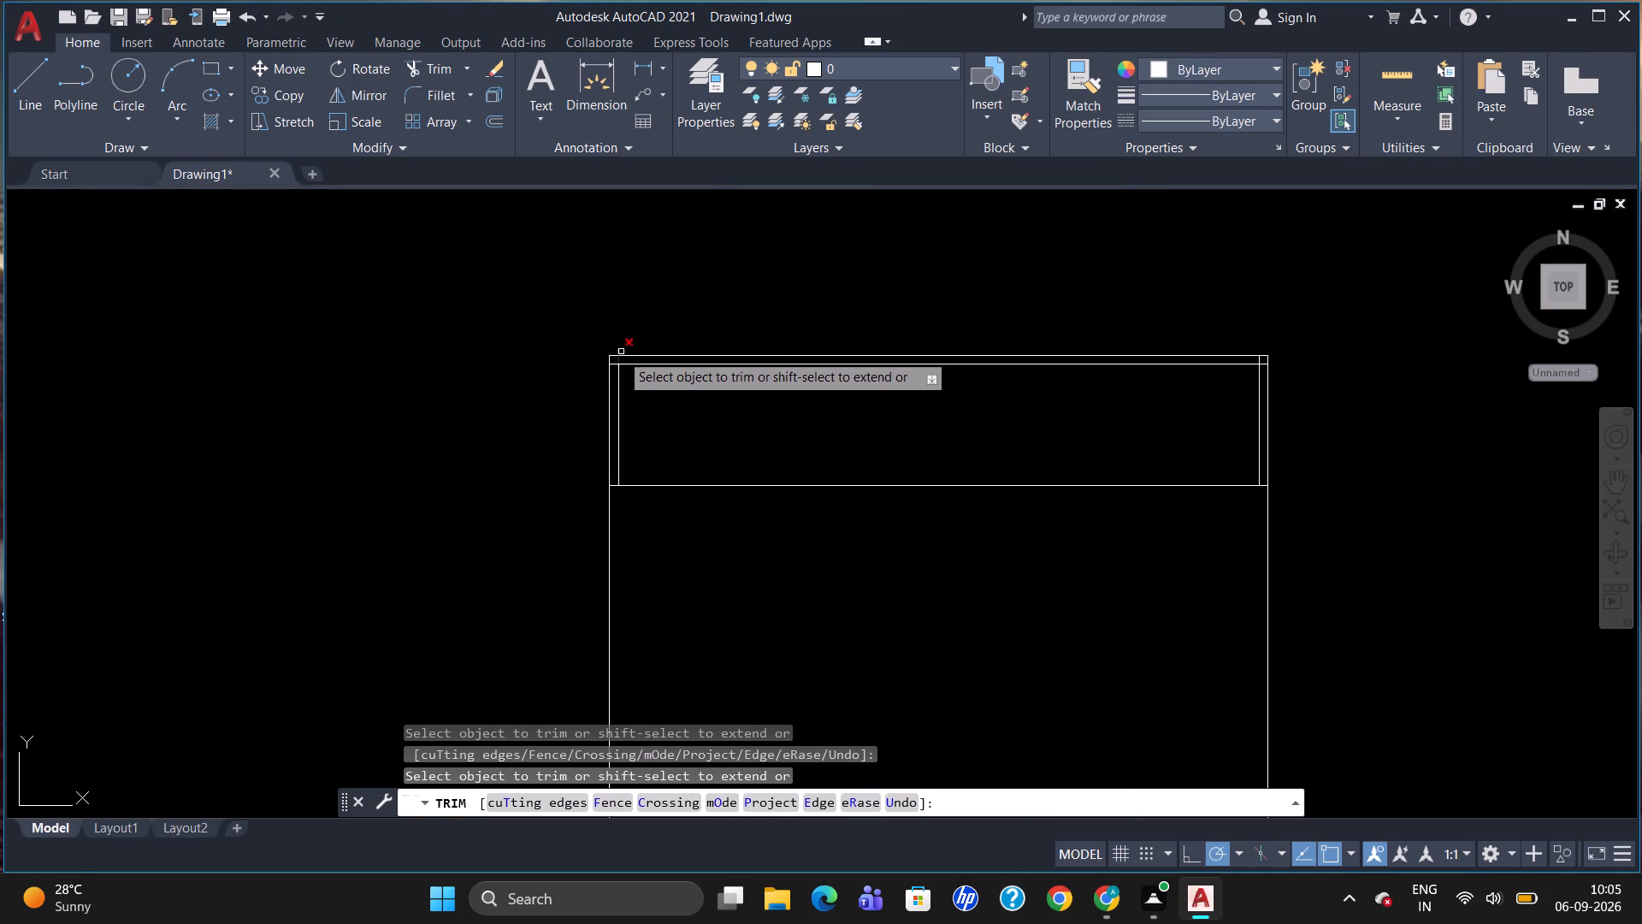
scroll(622, 358, "up", 3)
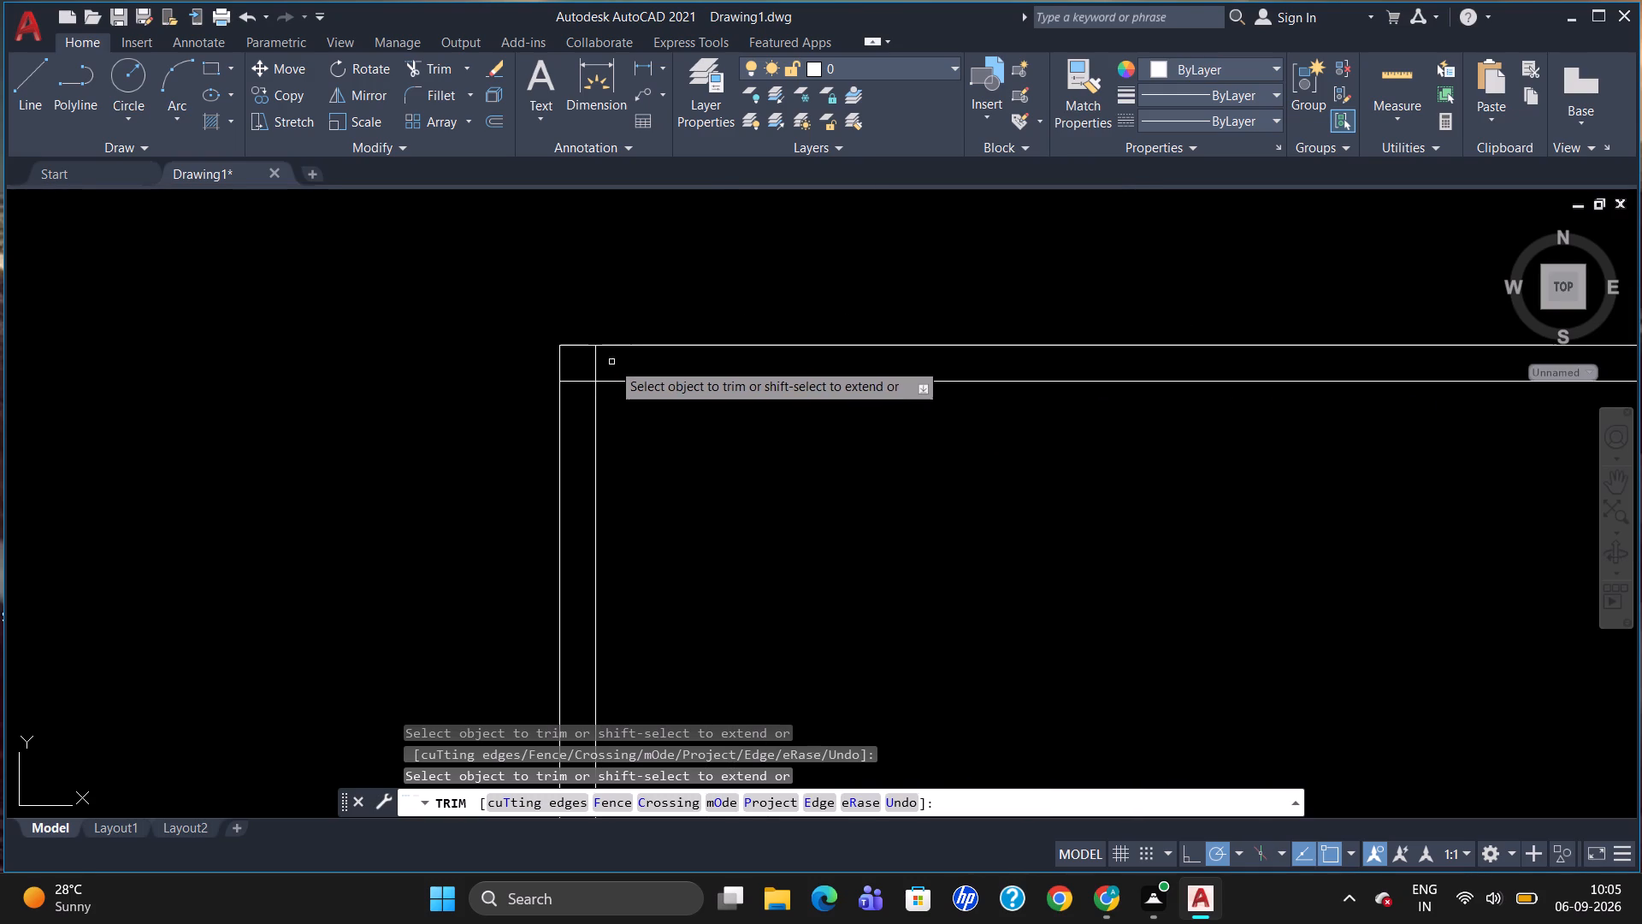
left_click(594, 364)
left_click(577, 381)
scroll(576, 366, "down", 3)
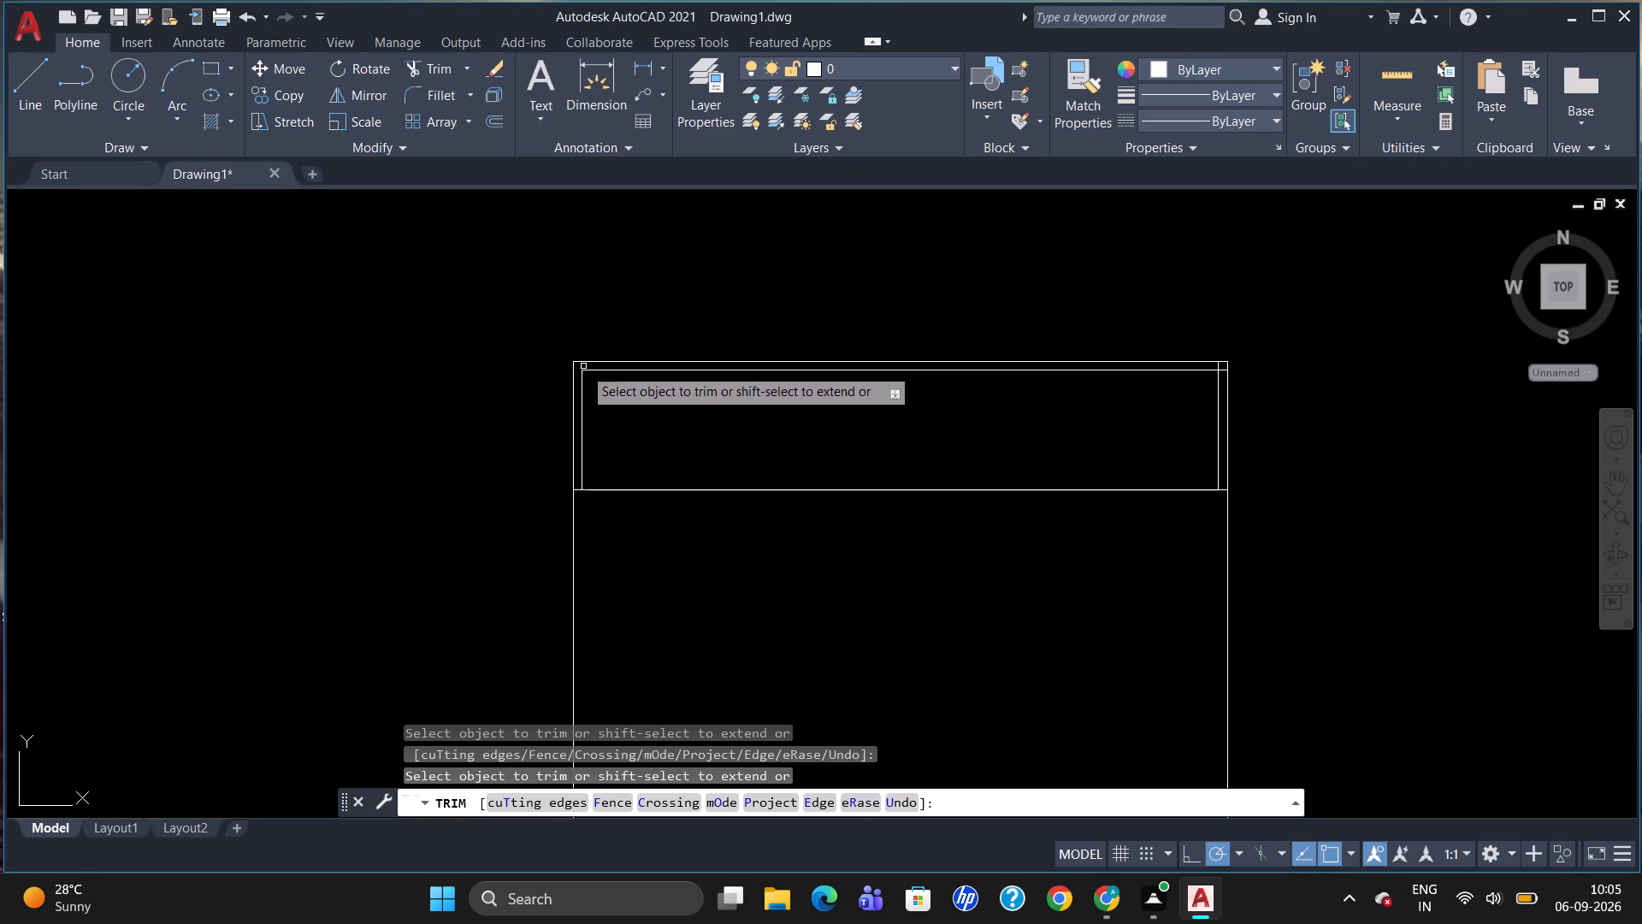
scroll(1148, 389, "up", 1)
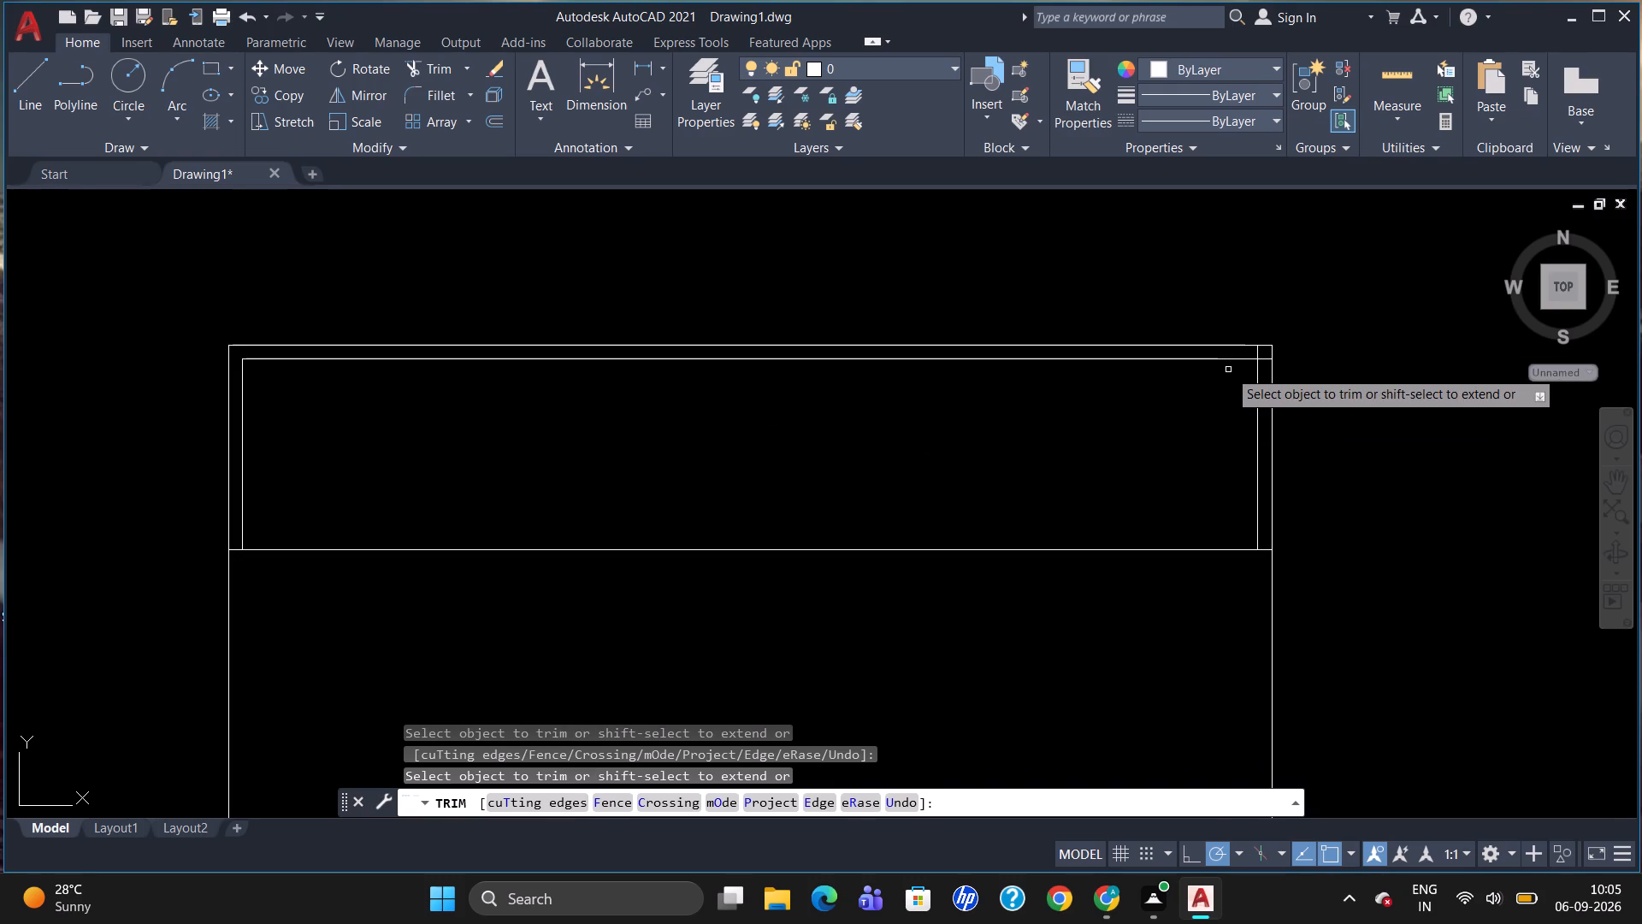
scroll(1267, 351, "up", 2)
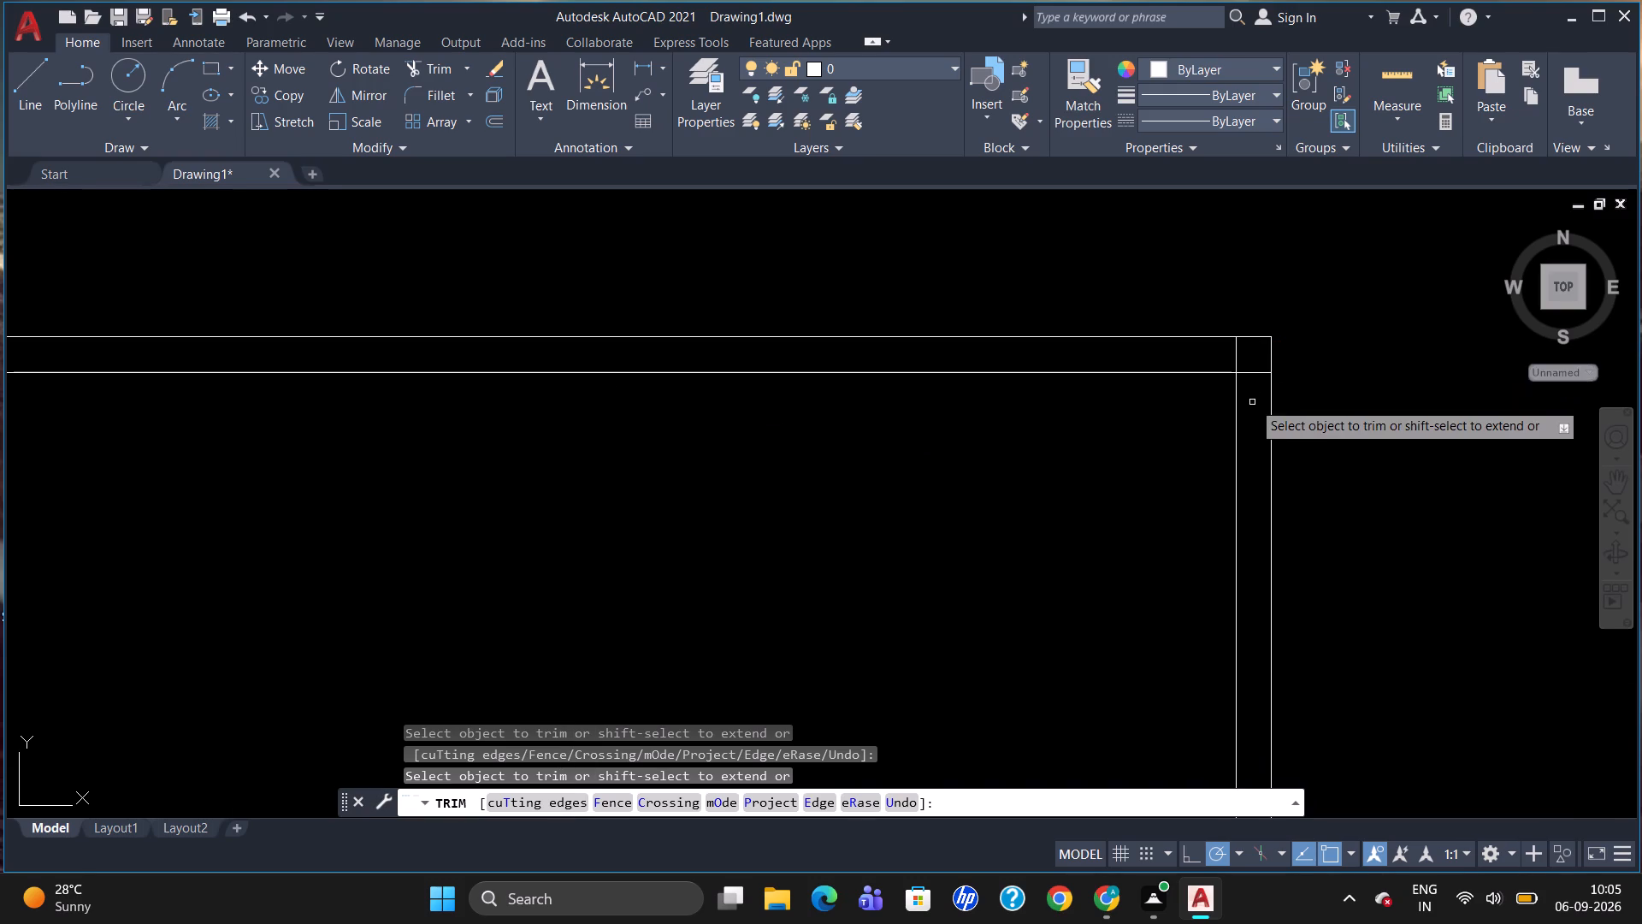
left_click(1255, 372)
left_click(1239, 358)
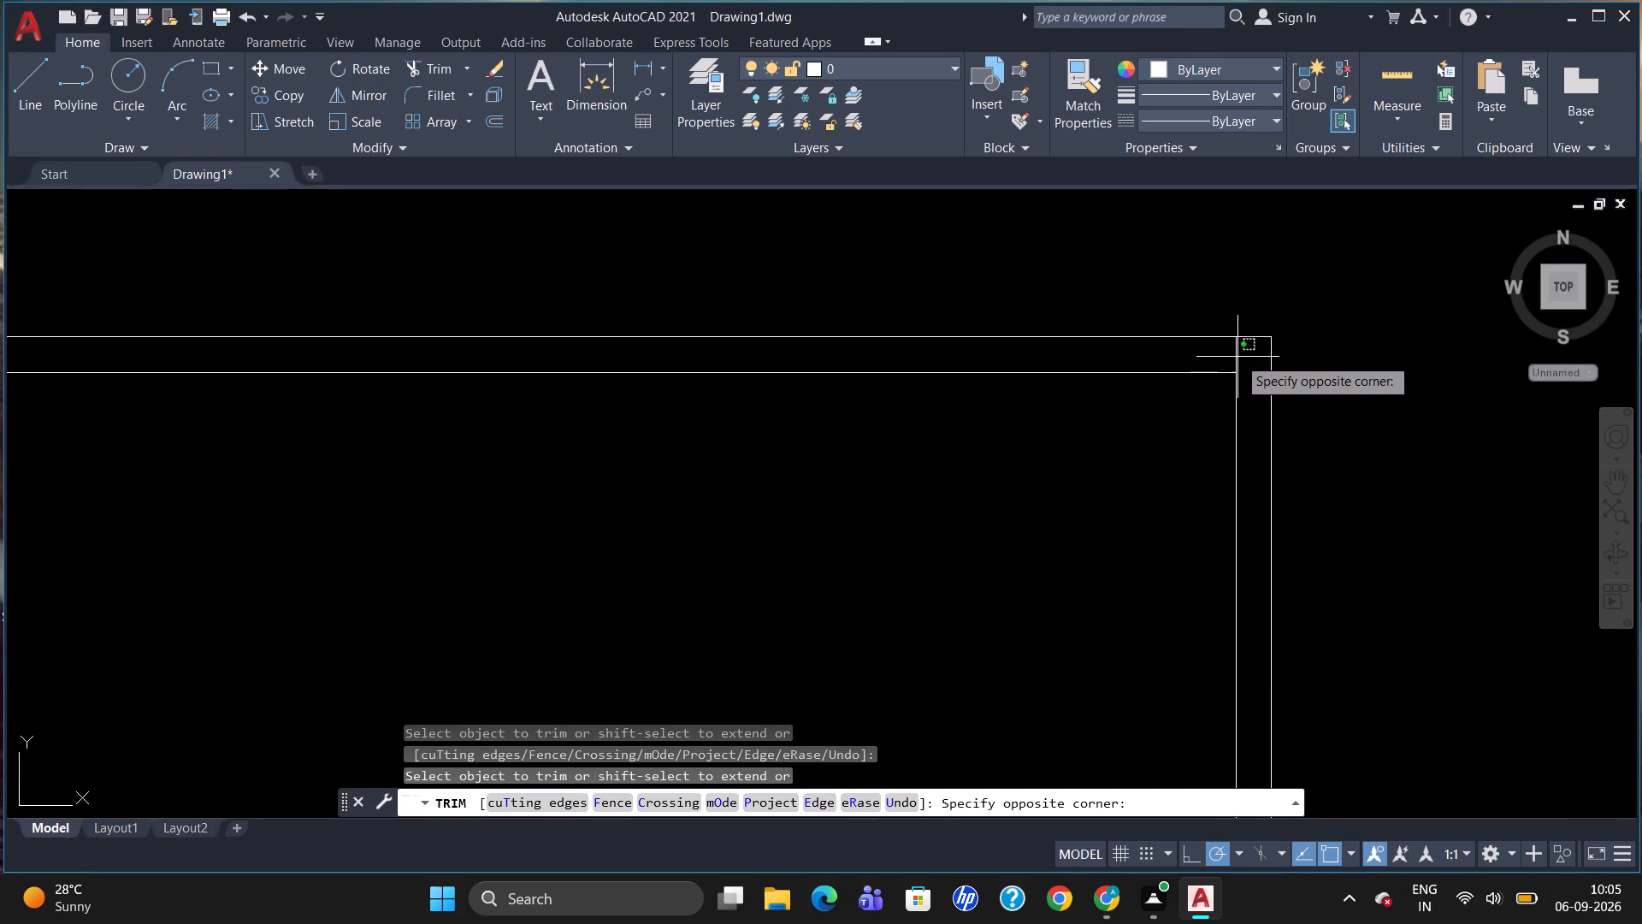
left_click(1236, 357)
key("Escape")
scroll(1272, 300, "down", 3)
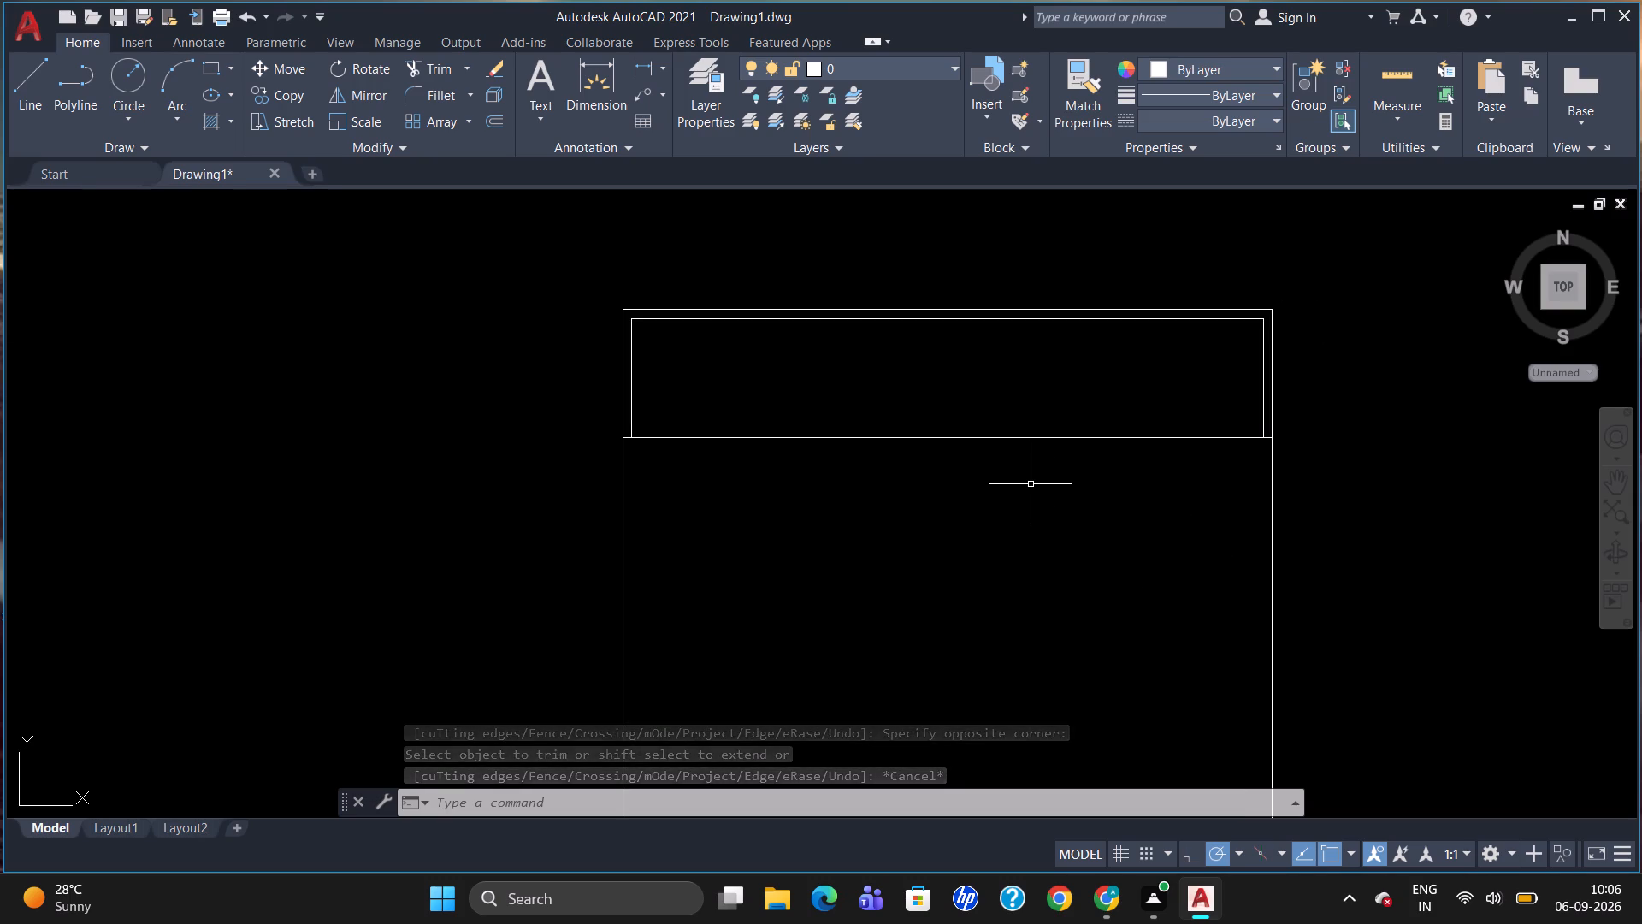
Offset the cross line downward by 9" to form the horizontal wall below the top room.
key("0")
key("BackSpace")
key("o")
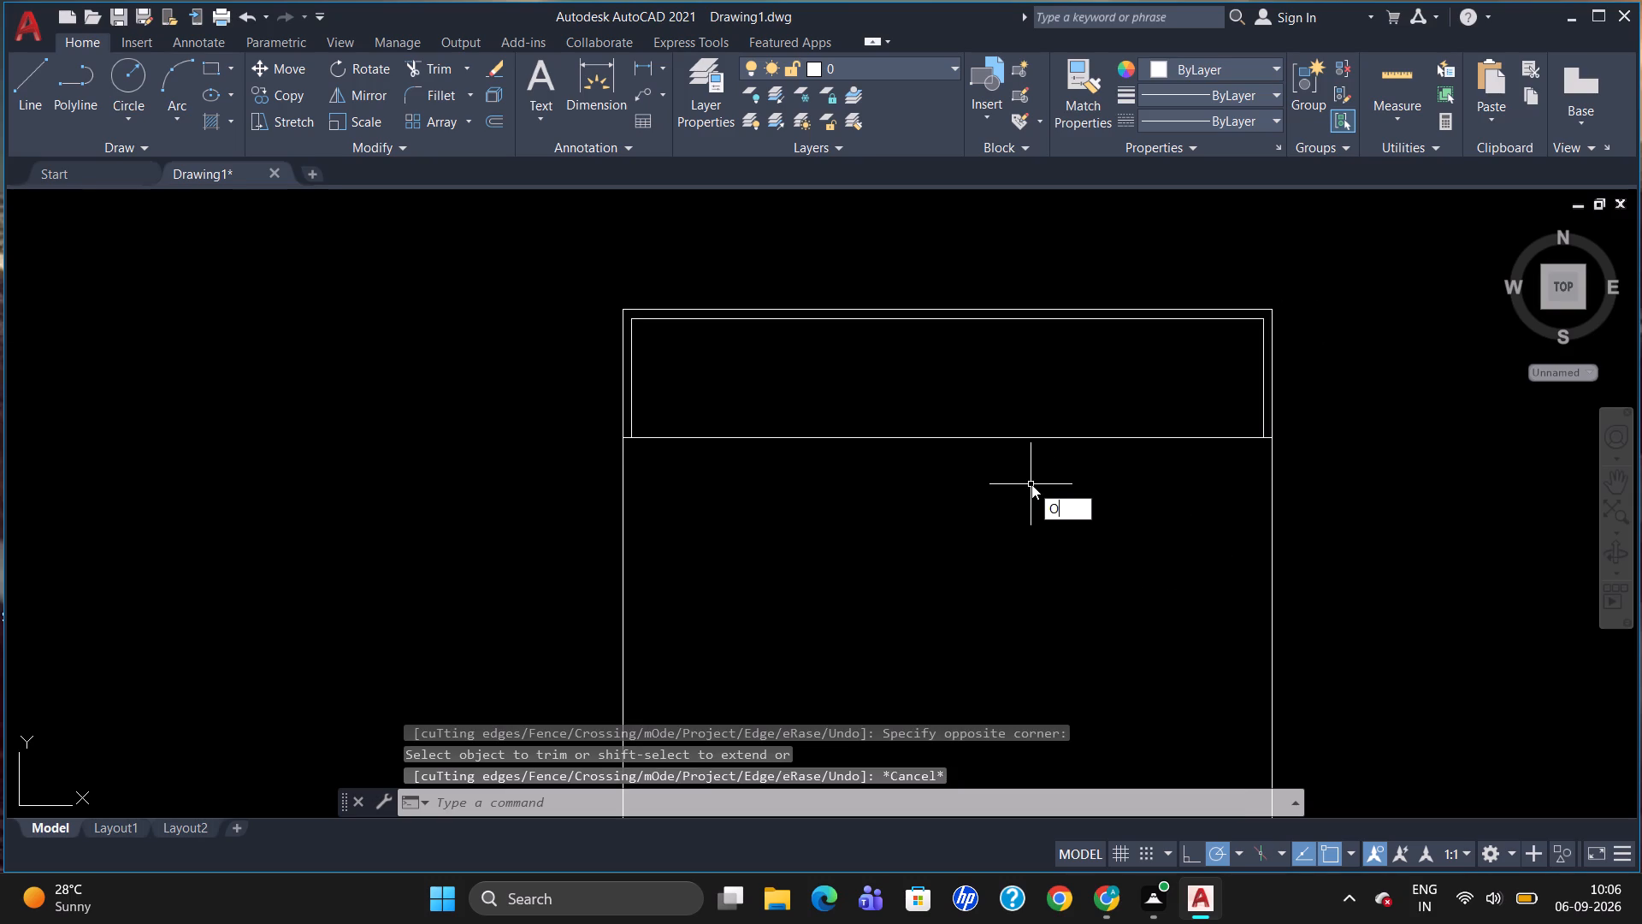
key("Return")
key("9")
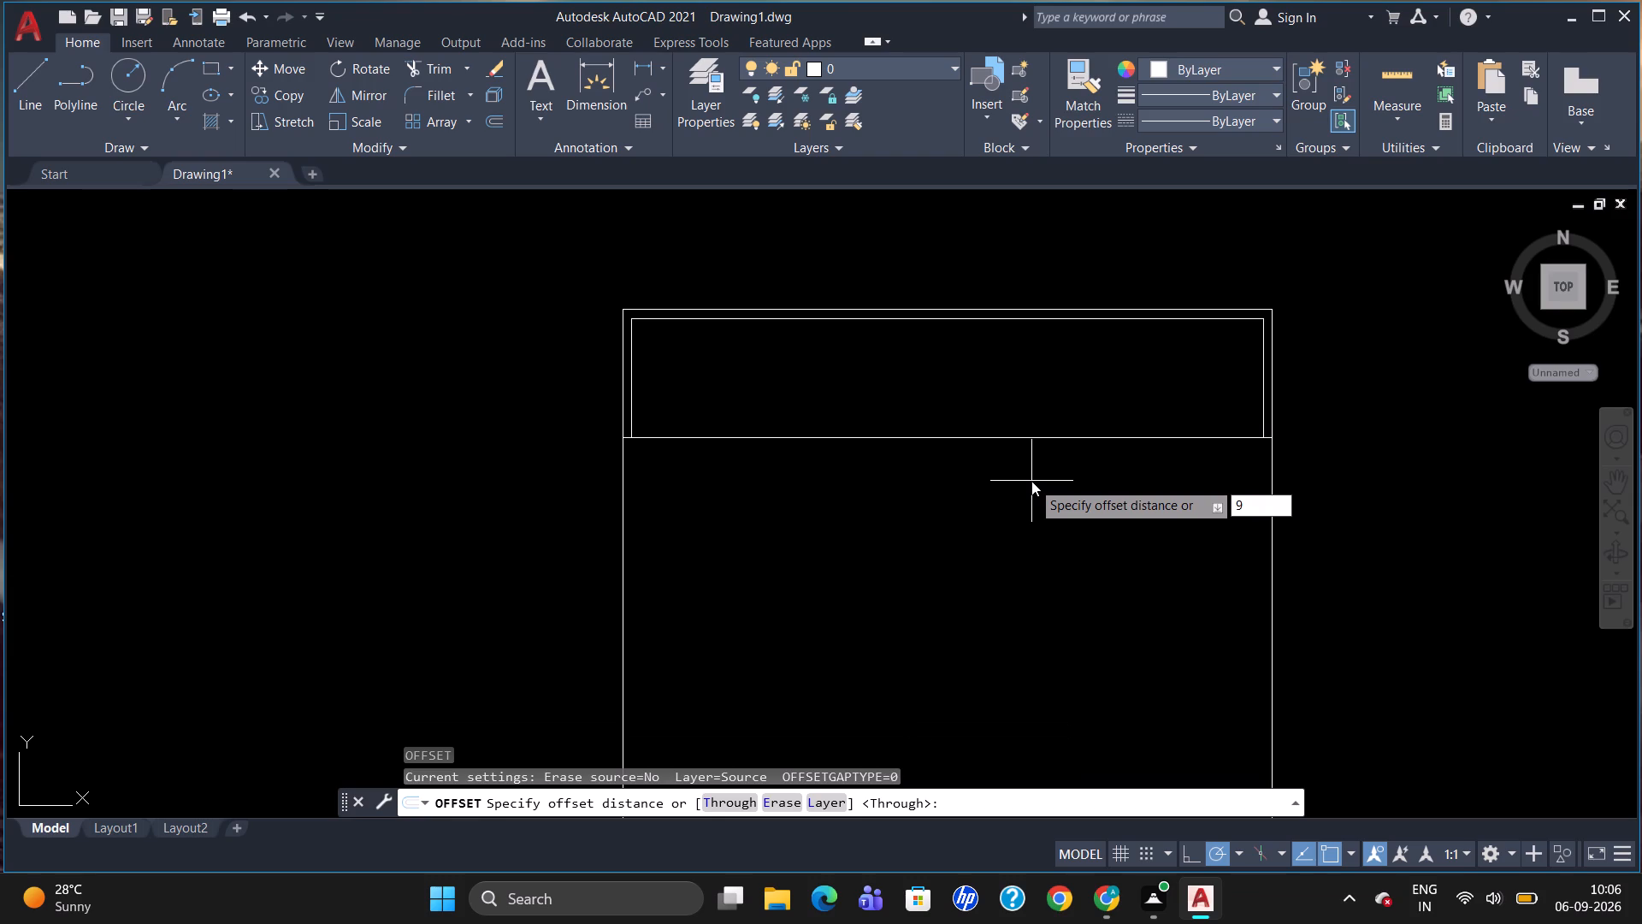
key("shift+quotedbl")
key("Return")
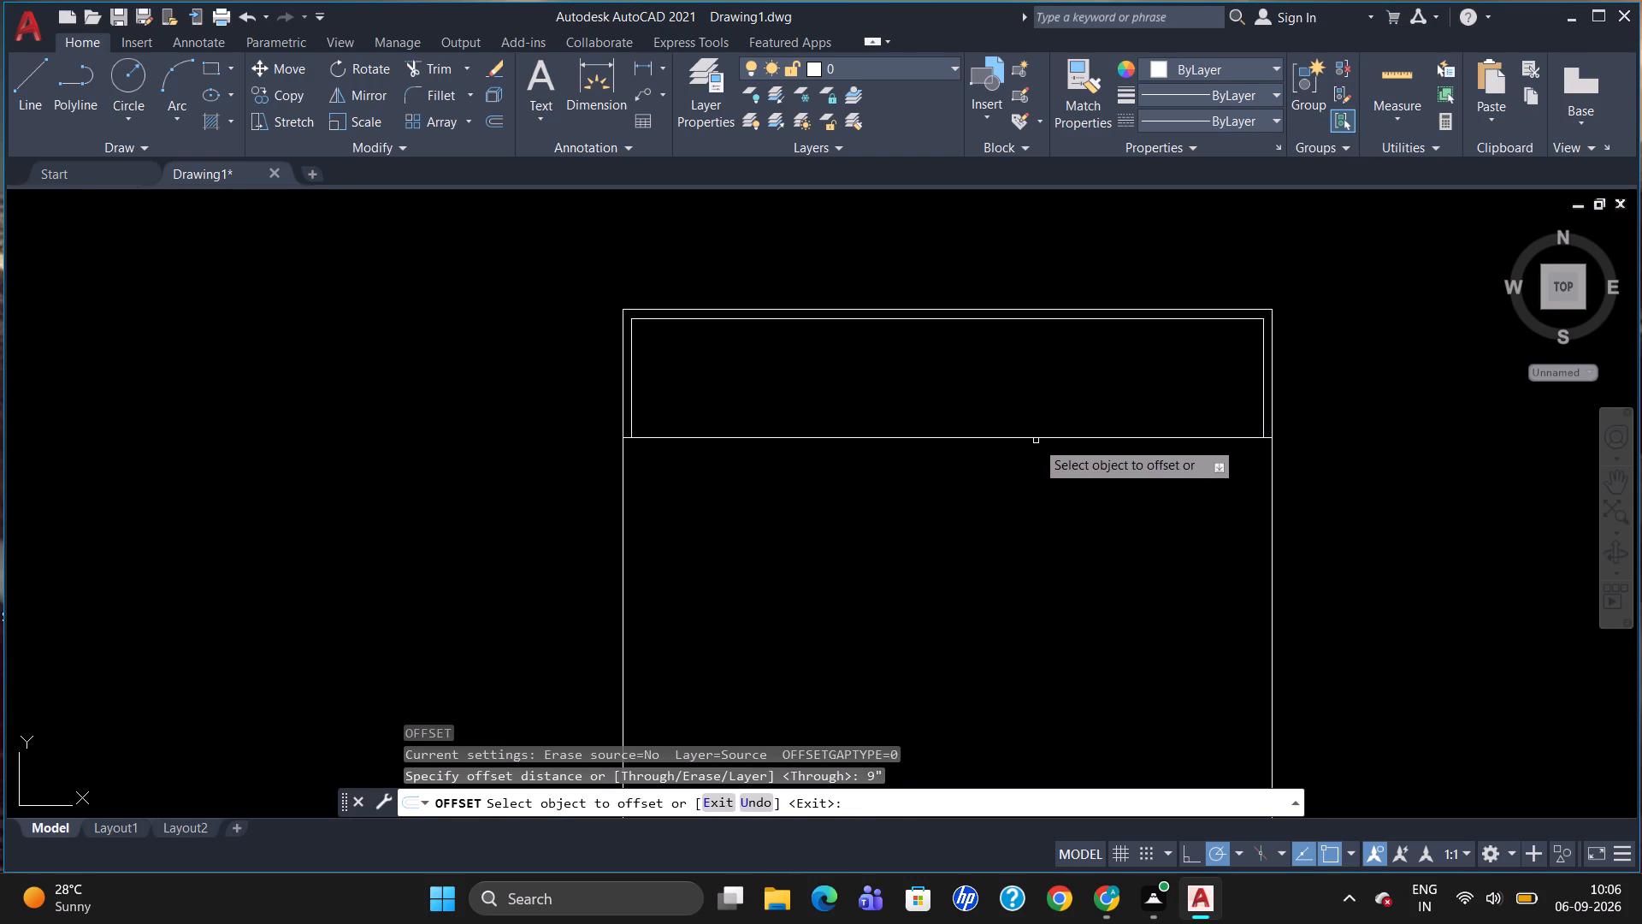
left_click(1047, 435)
left_click(1055, 487)
key("Escape")
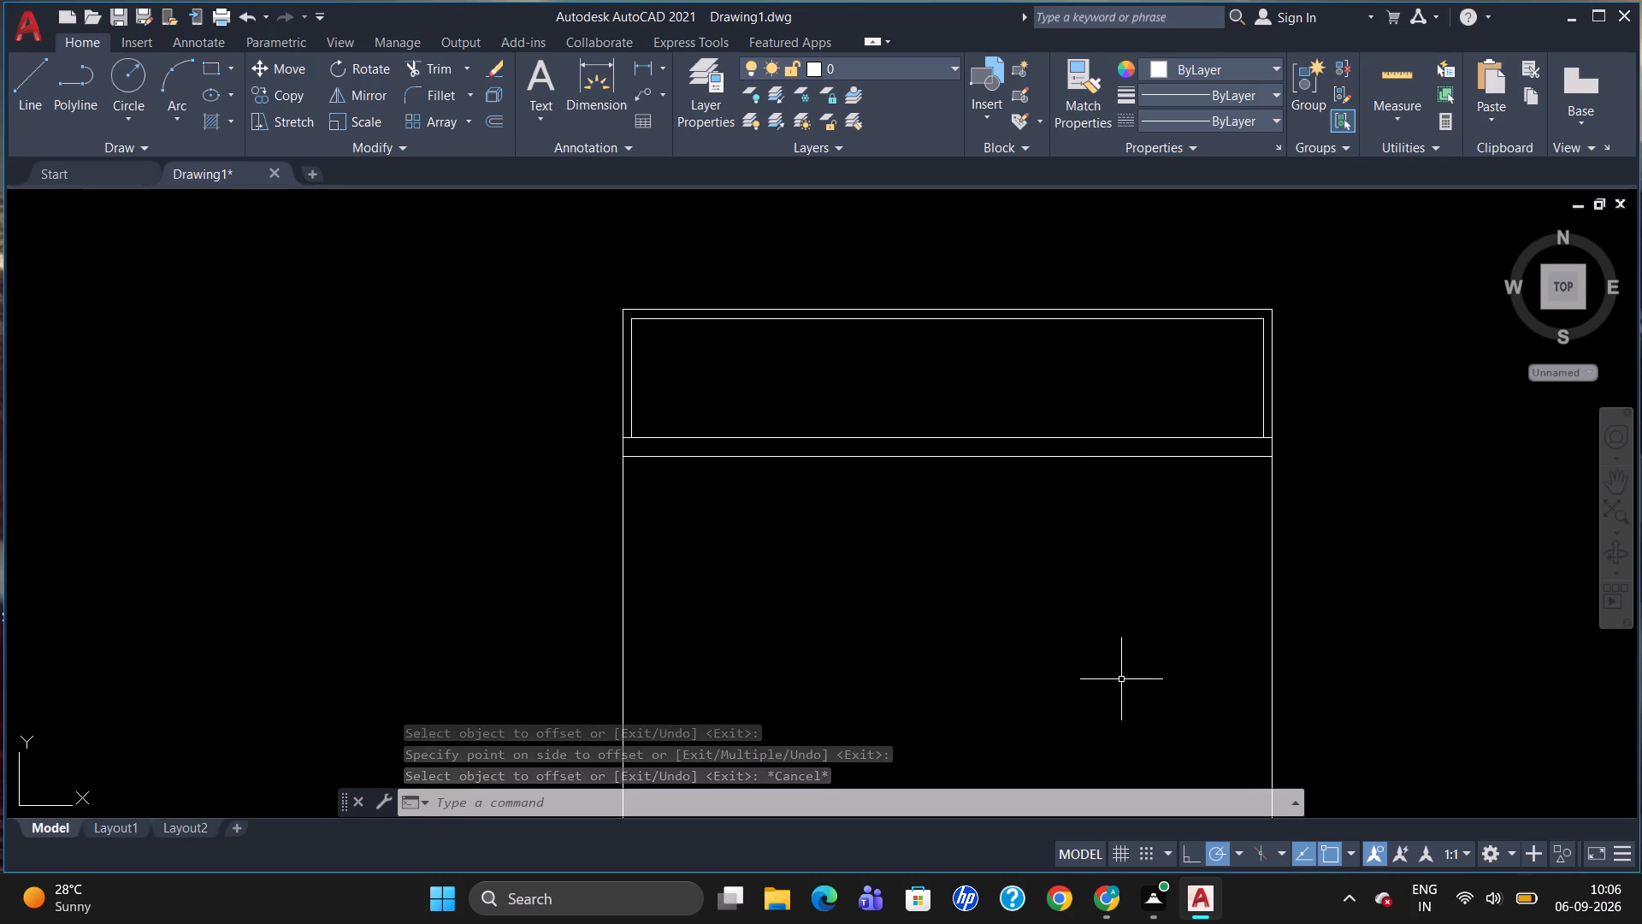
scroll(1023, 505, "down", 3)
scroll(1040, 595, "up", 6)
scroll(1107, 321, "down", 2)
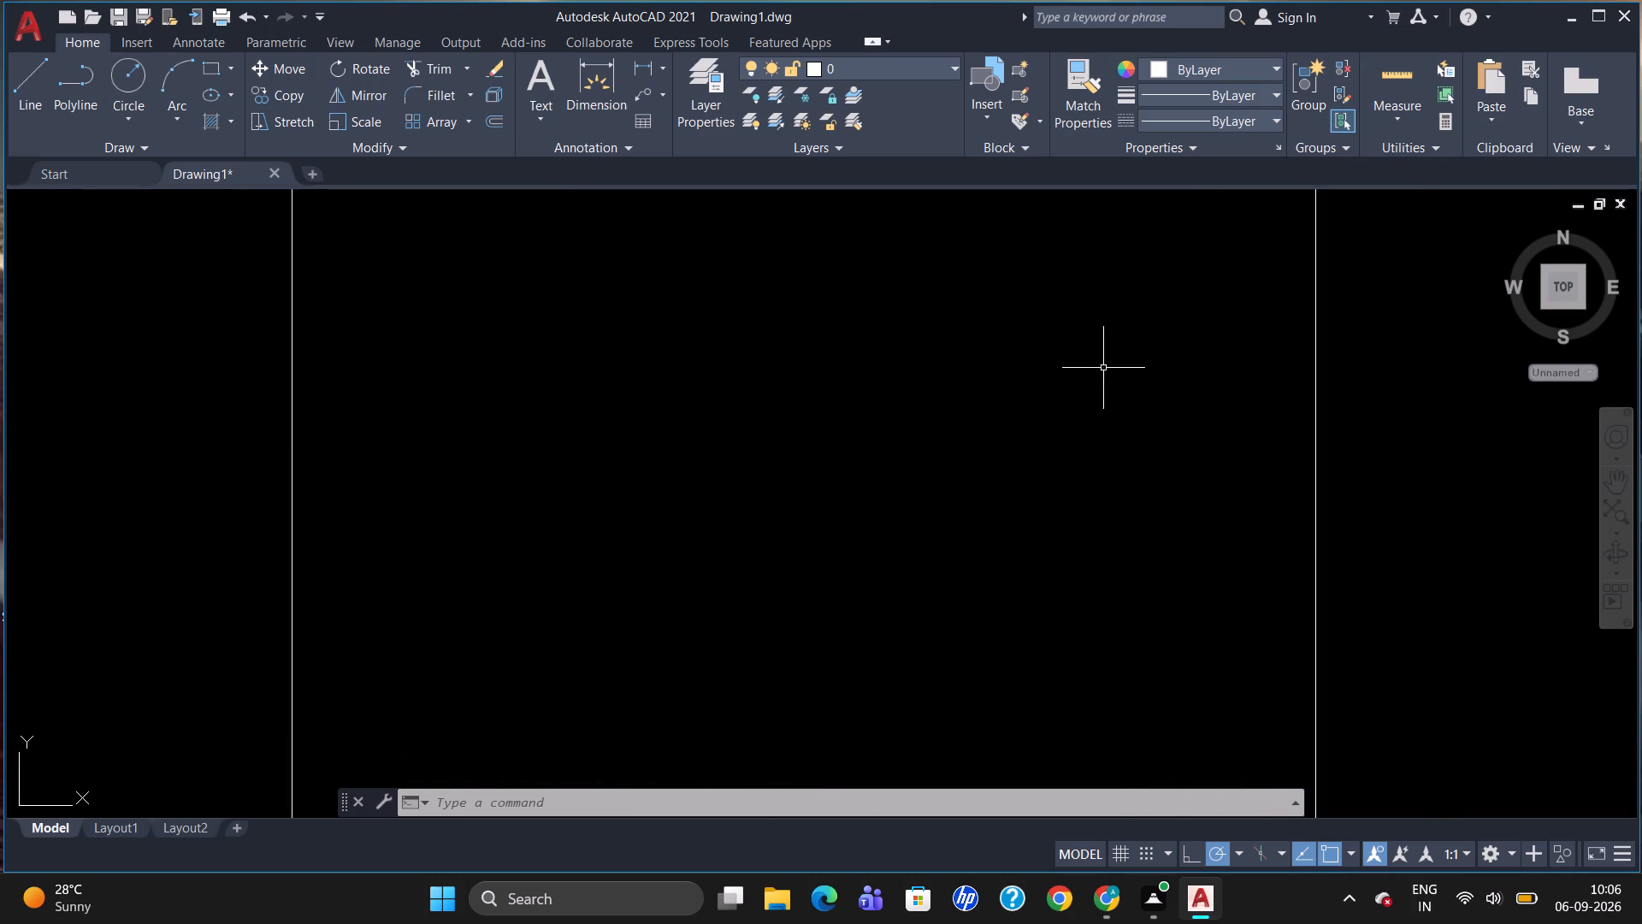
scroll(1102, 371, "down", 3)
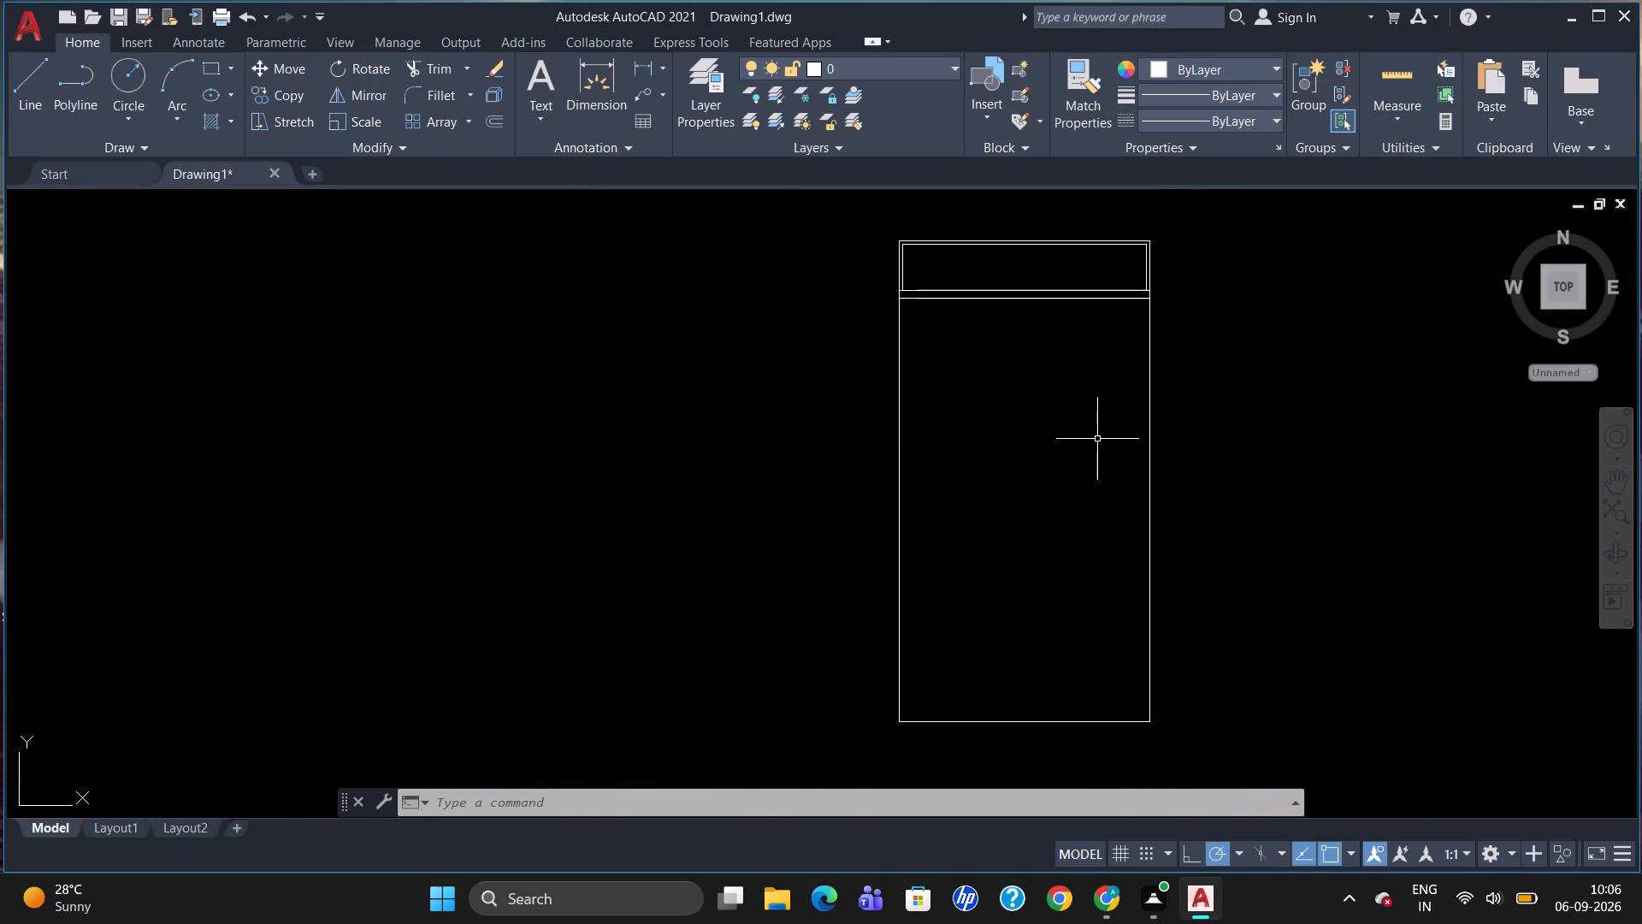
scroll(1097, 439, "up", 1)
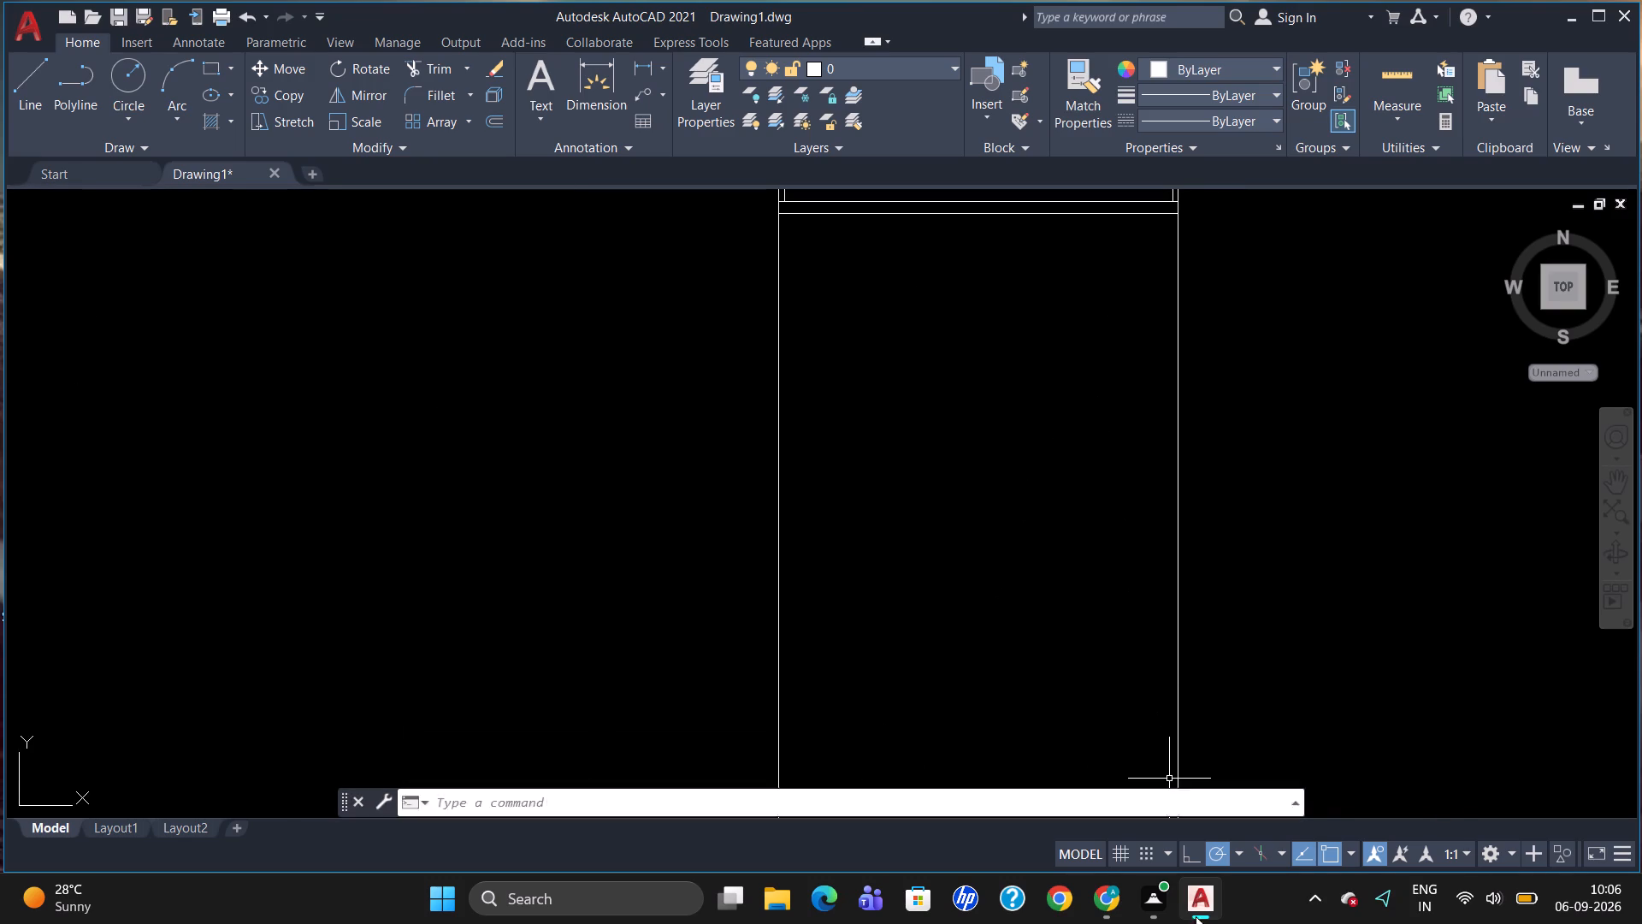
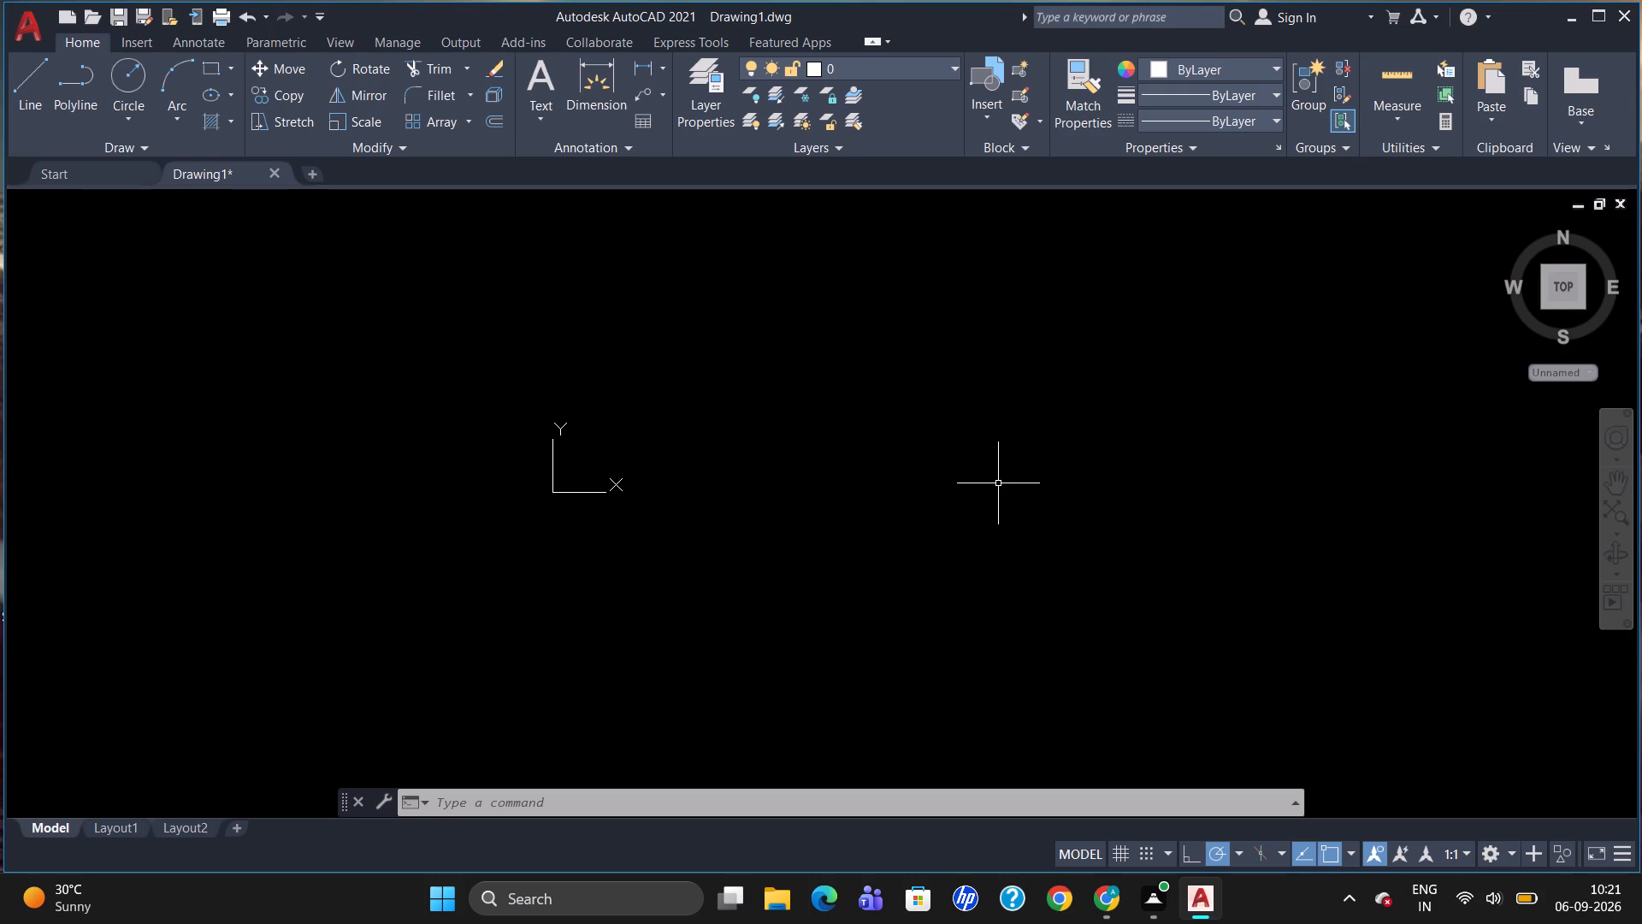
Draw a 45' by 45' rectangle as the outer wall outline of a new plan.
type("REC")
key("Return")
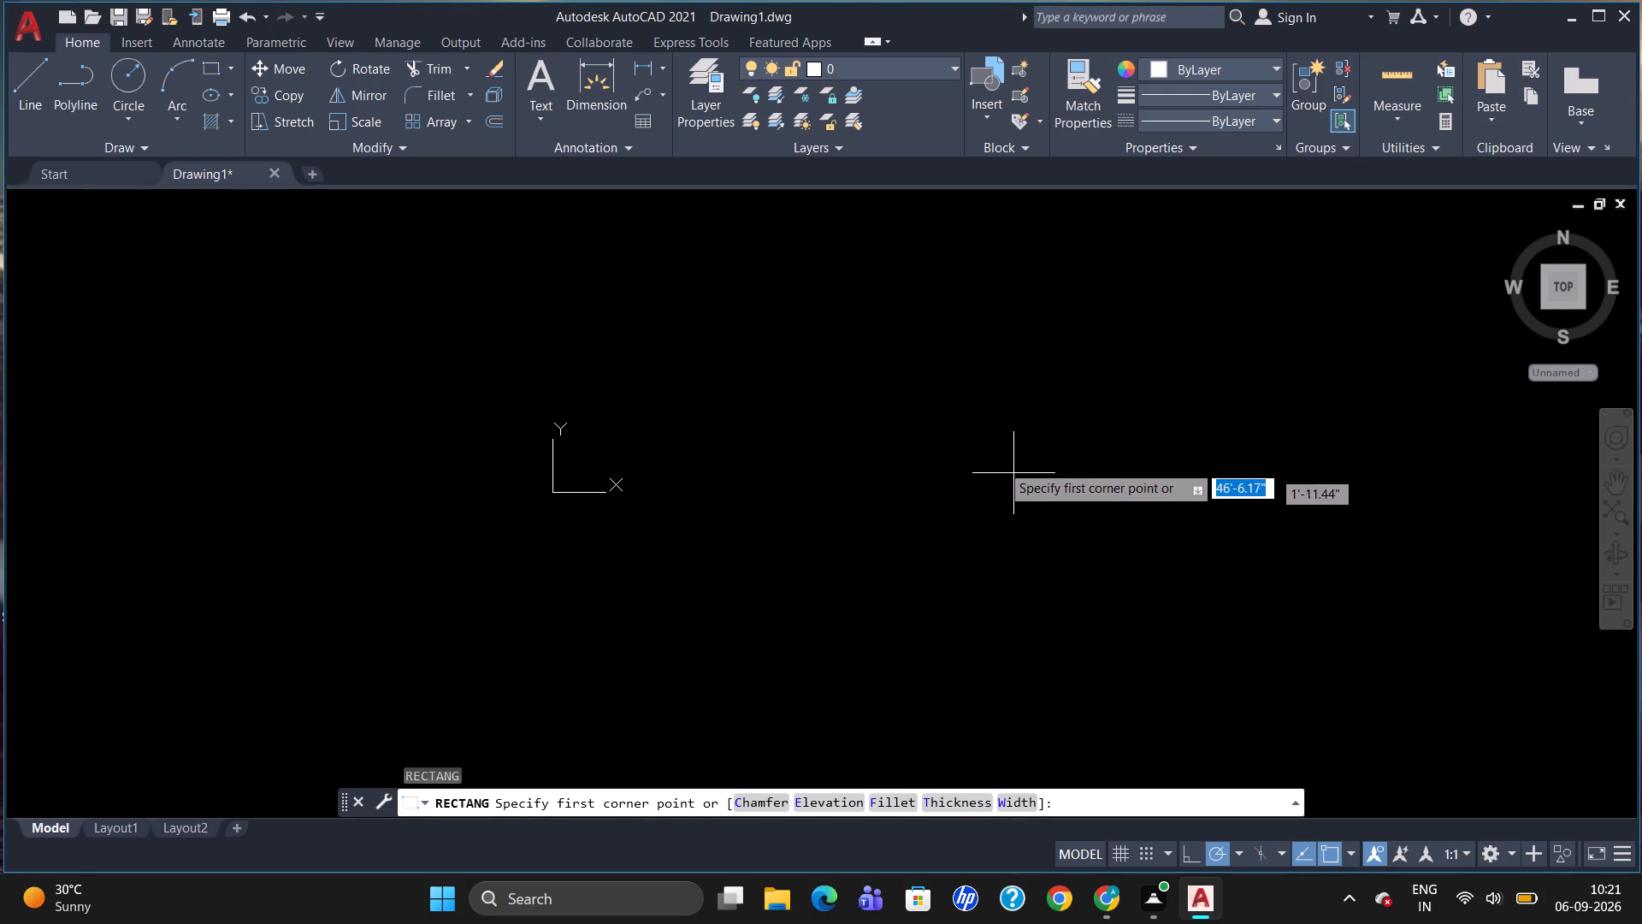
left_click_drag(622, 281, 638, 301)
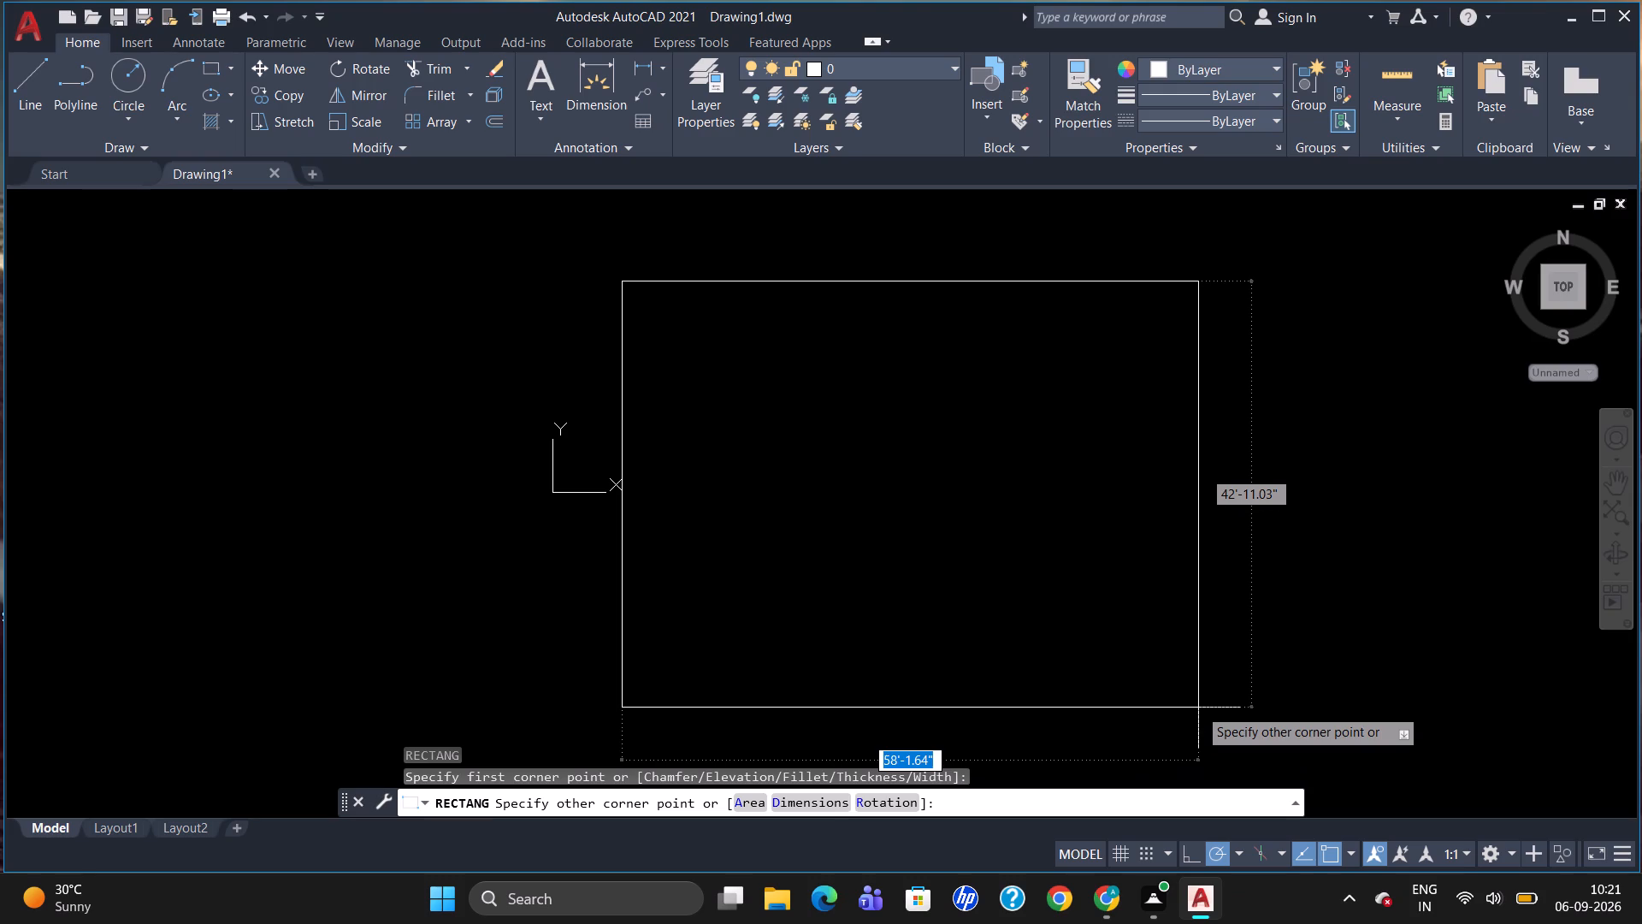
type("45'")
key("Tab")
type("45'")
key("Return")
key("Escape")
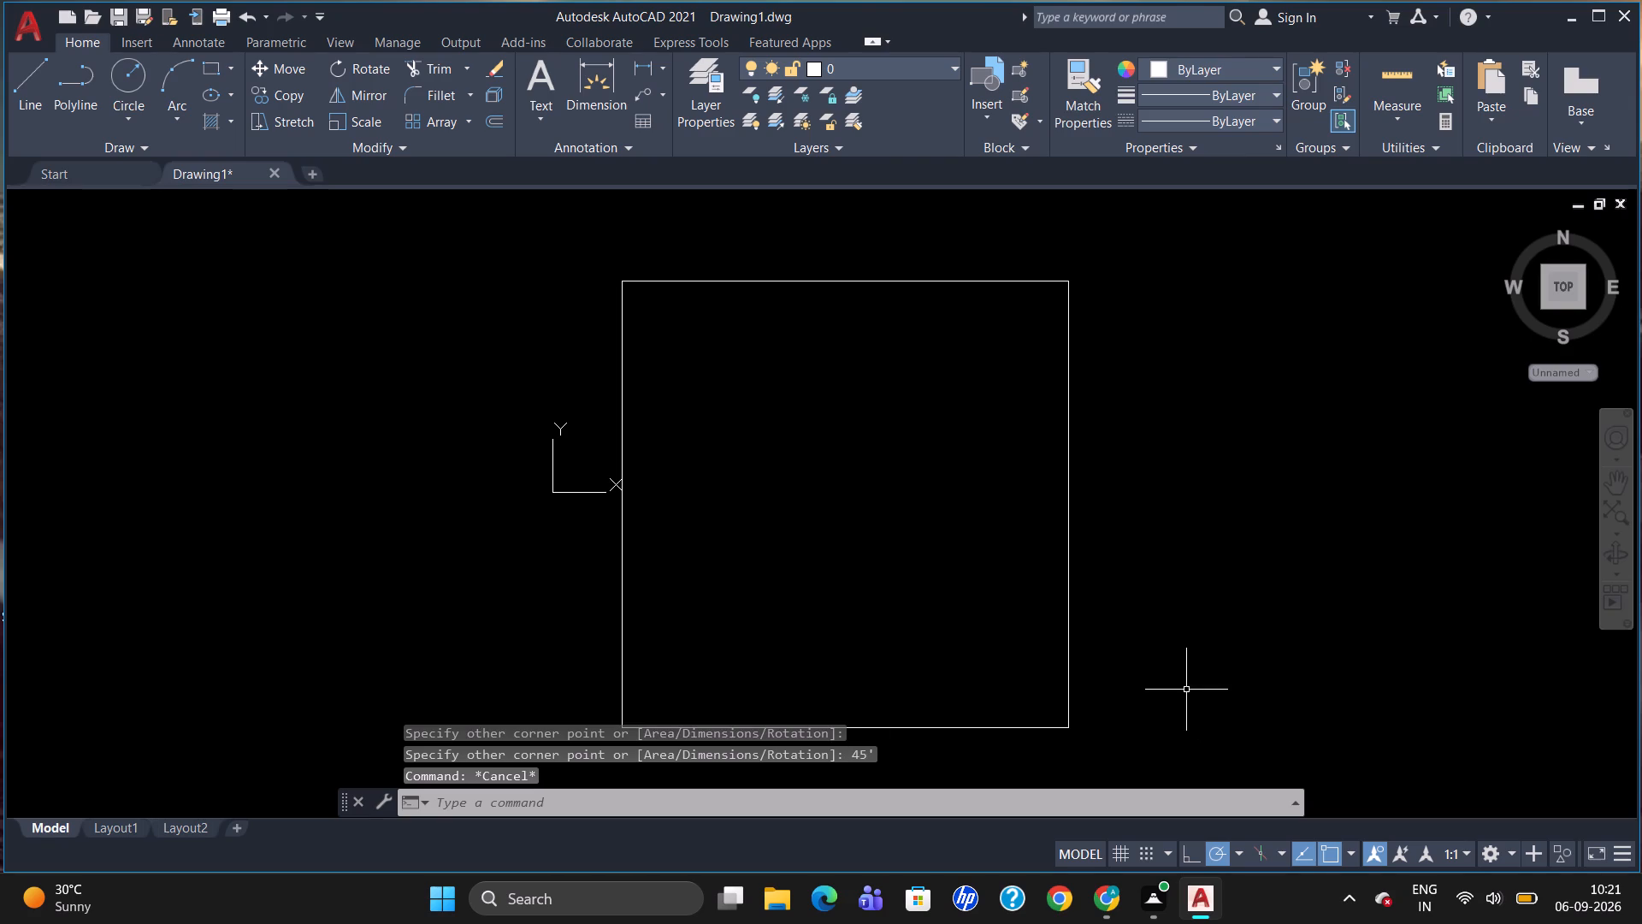
Move the UCS origin farther left, away from the square outline.
scroll(1197, 441, "down", 1)
scroll(1022, 506, "up", 1)
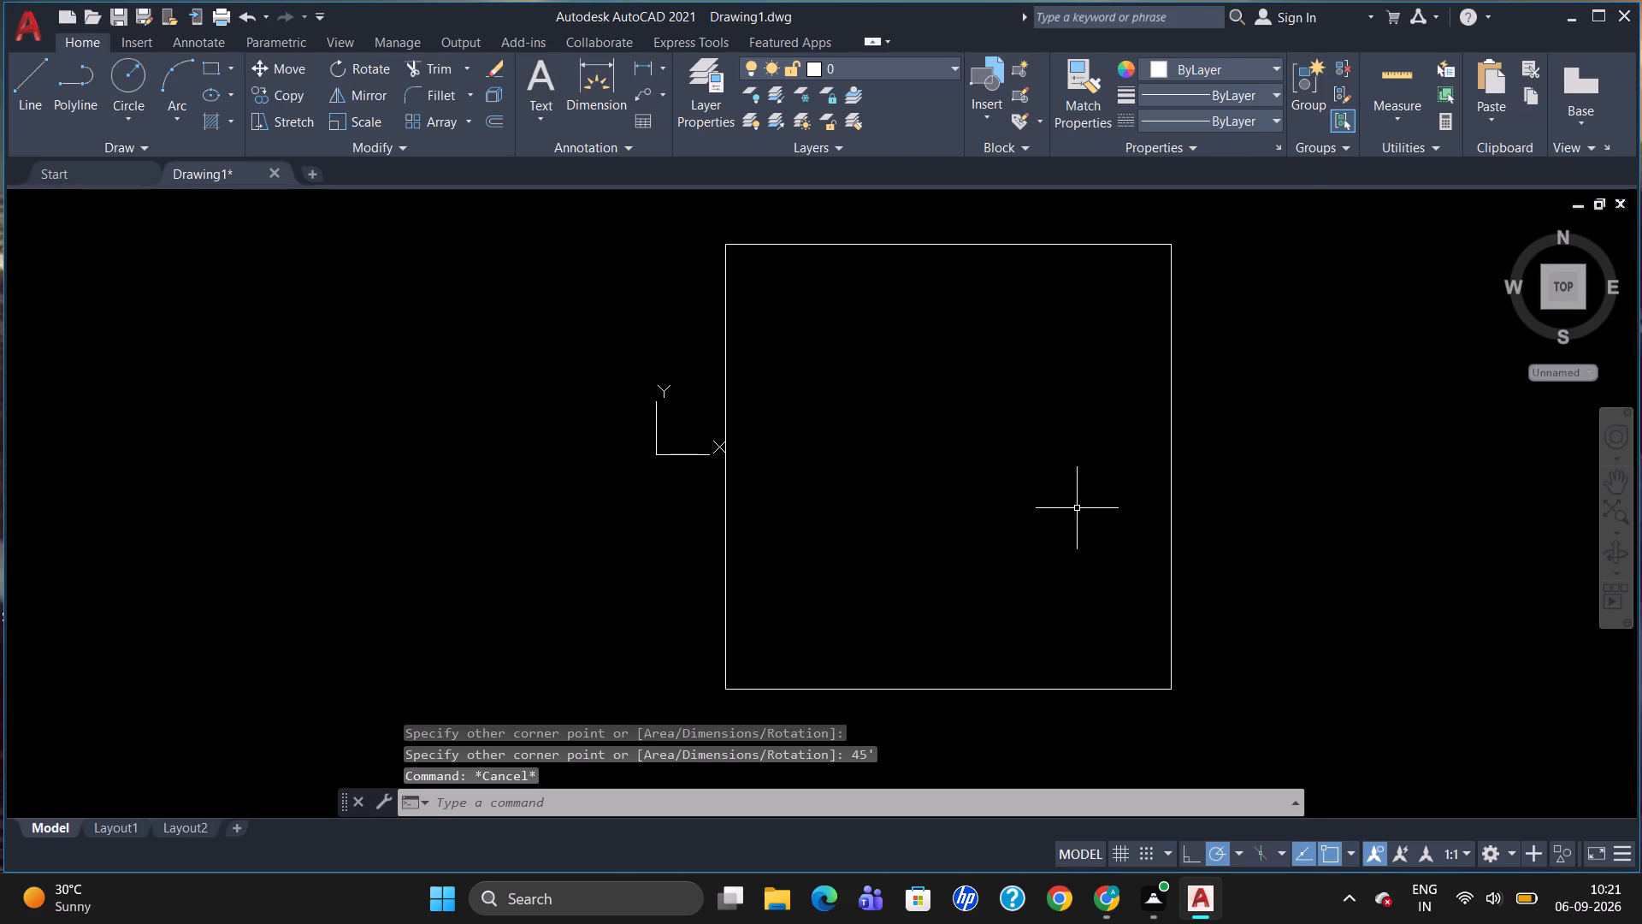
scroll(1075, 506, "up", 2)
scroll(1089, 506, "down", 3)
scroll(857, 498, "up", 2)
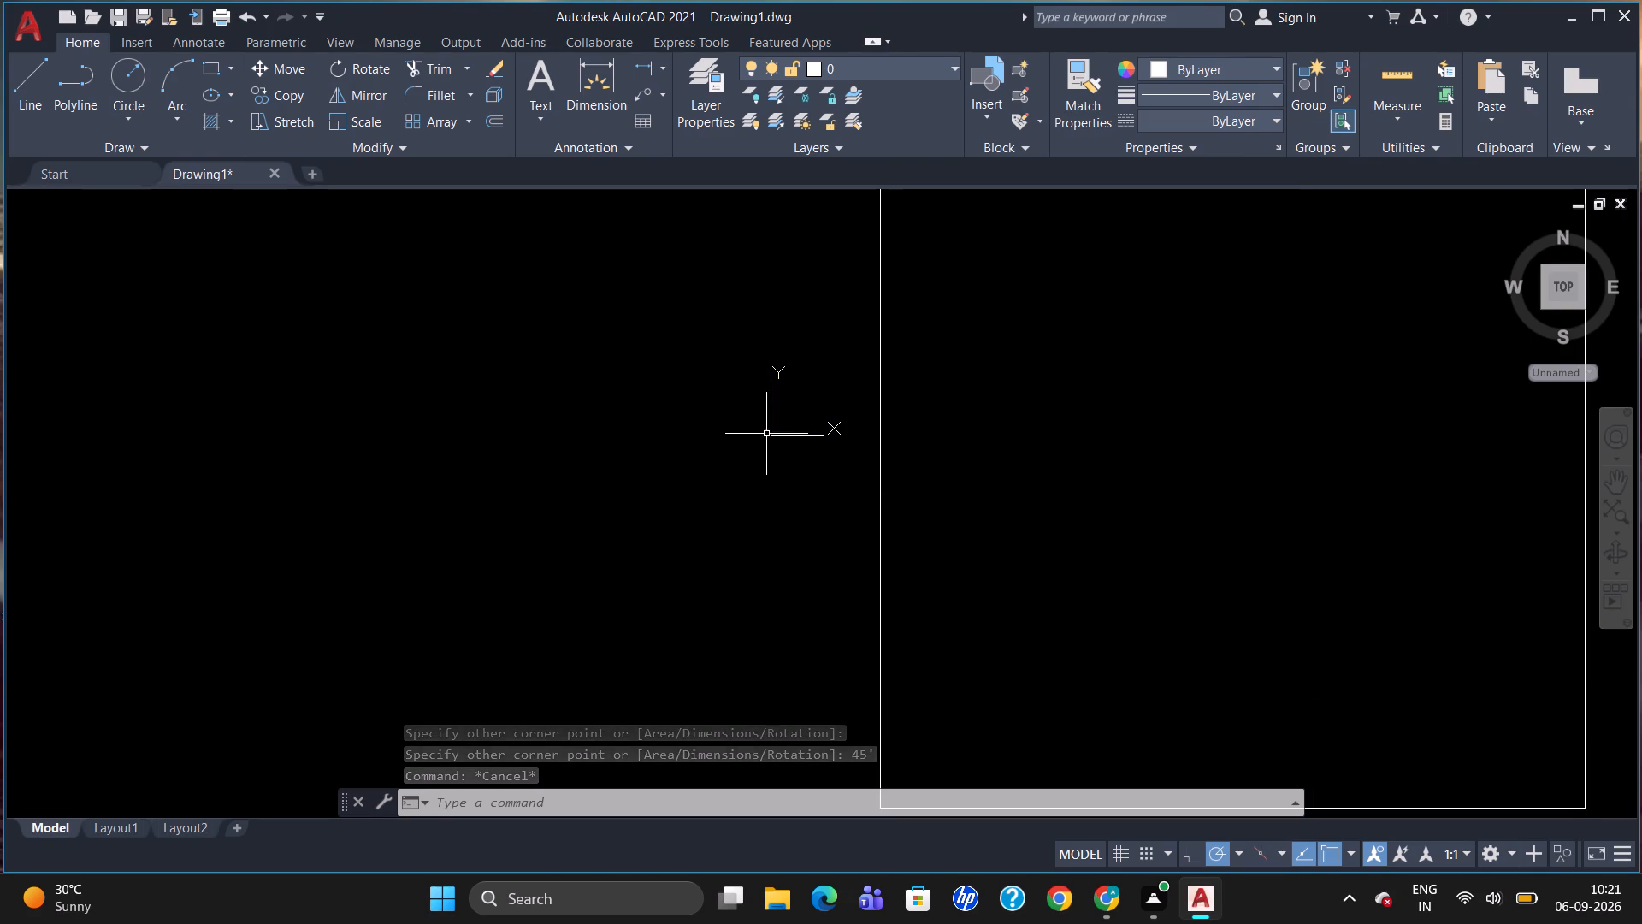
left_click(773, 435)
left_click(770, 435)
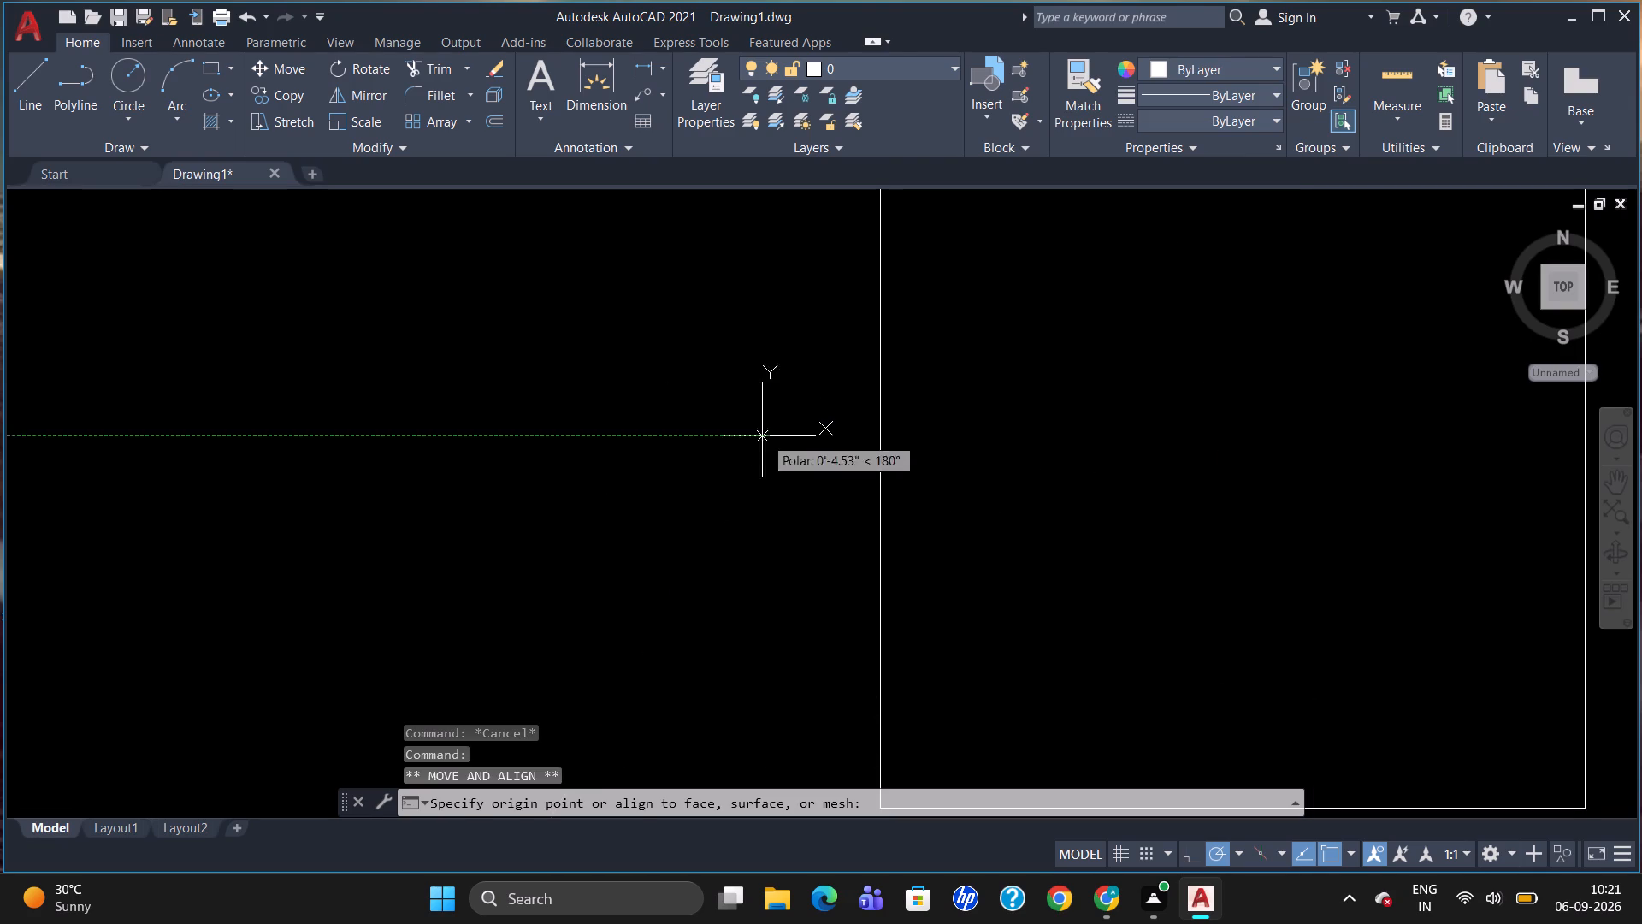
left_click(304, 359)
key("Escape")
Offset the square outline inward by 9" to form the outer walls.
scroll(707, 440, "down", 1)
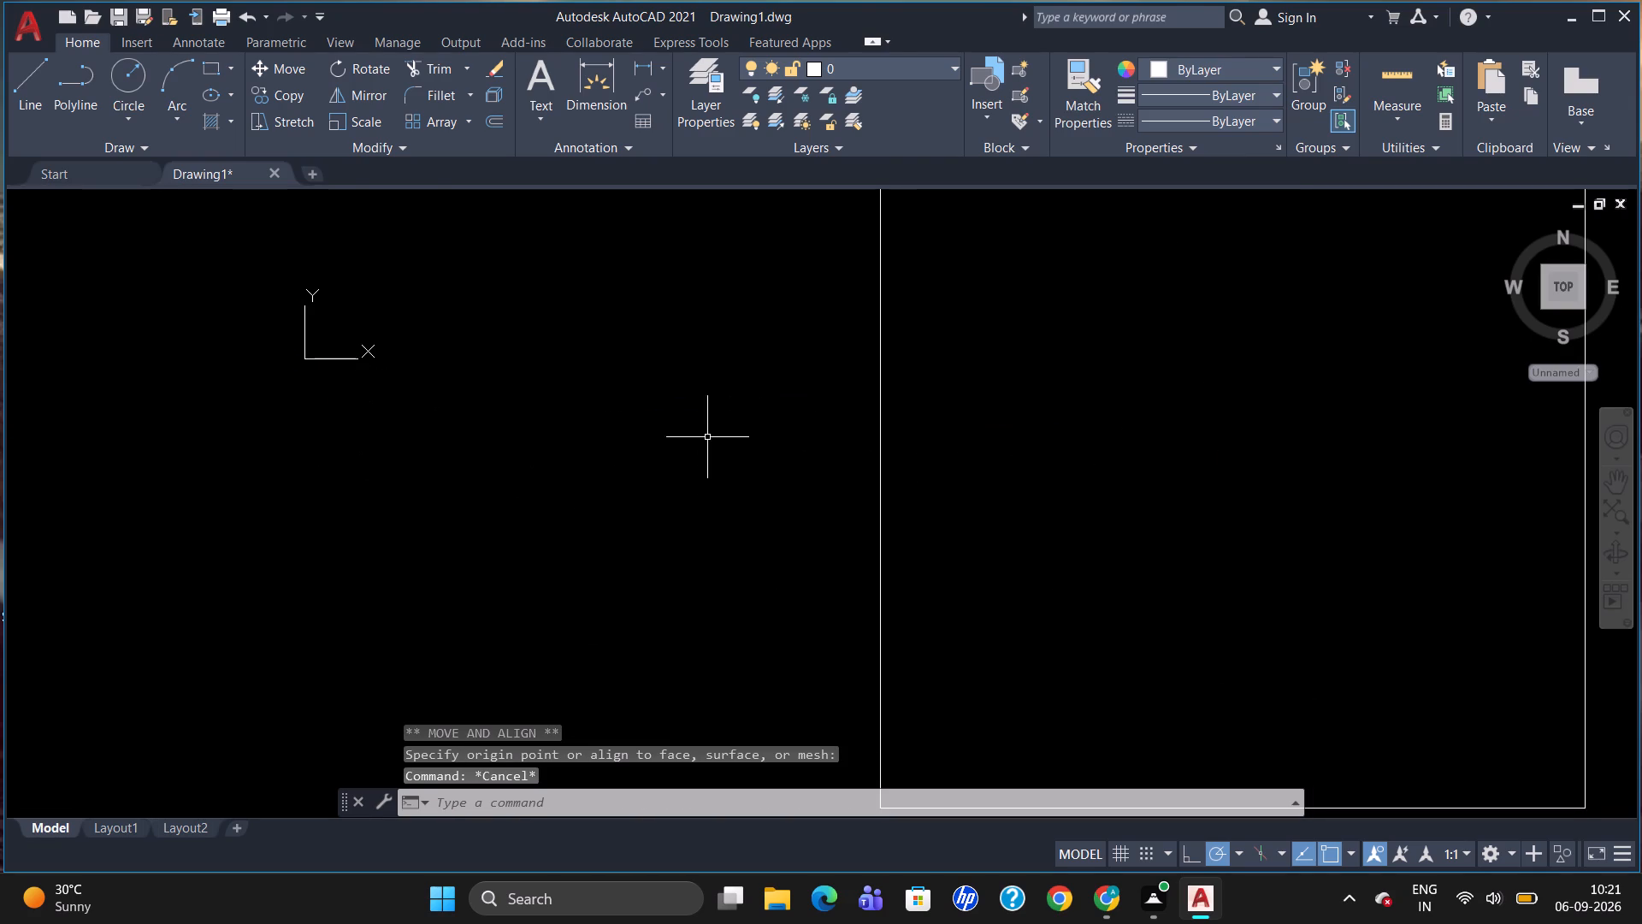
scroll(707, 438, "down", 1)
key("o")
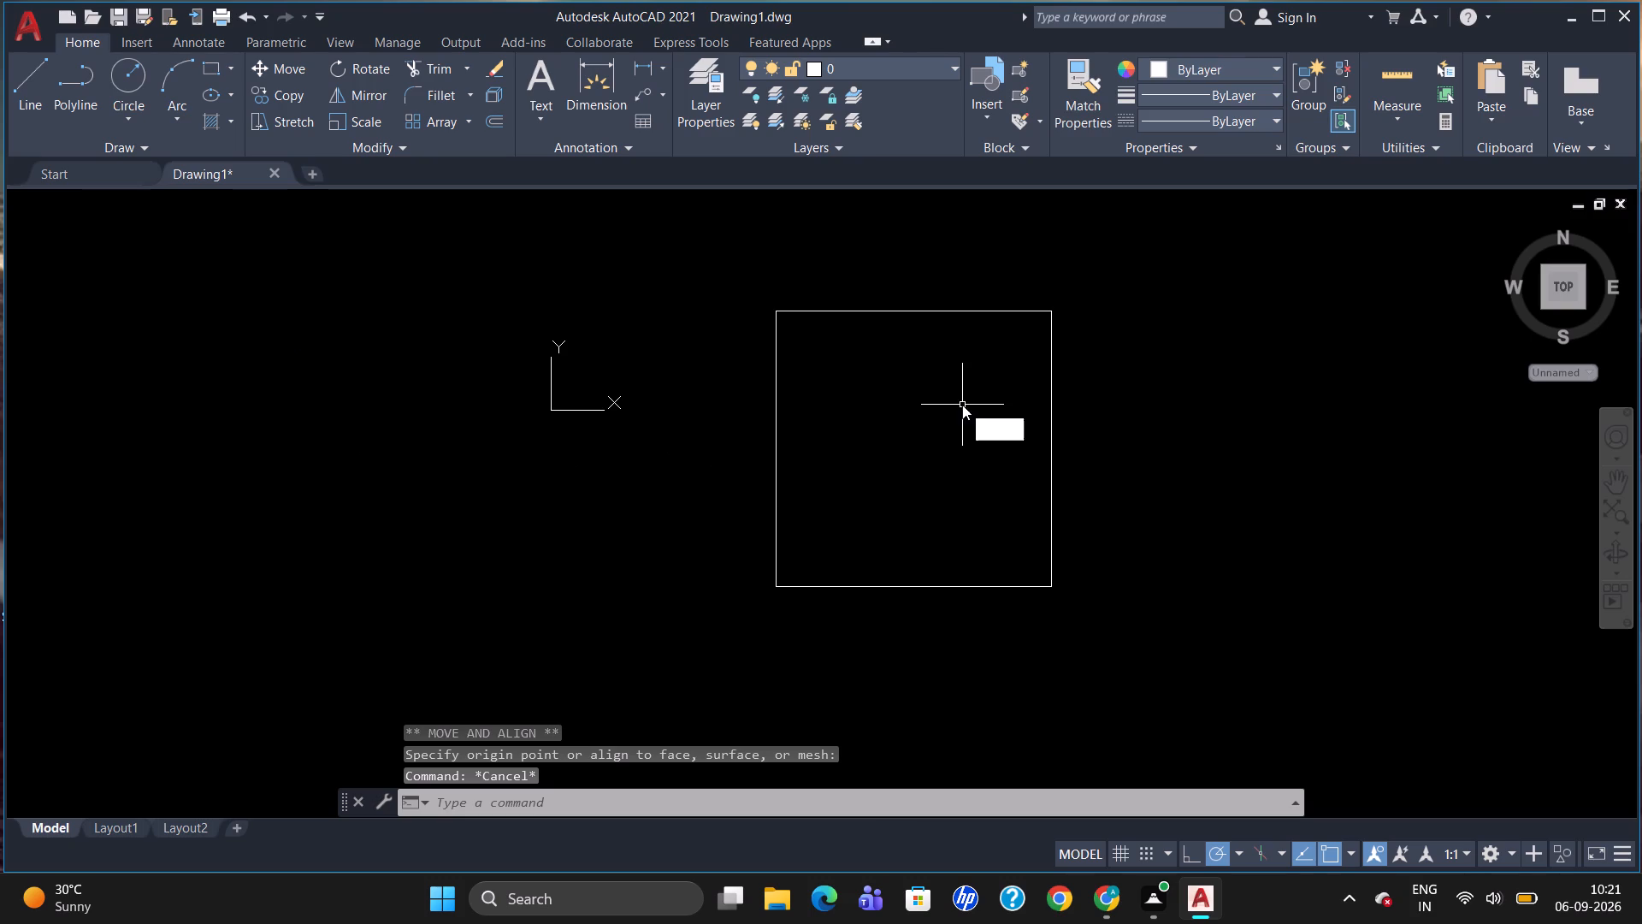
key("Return")
type("9\"")
key("Return")
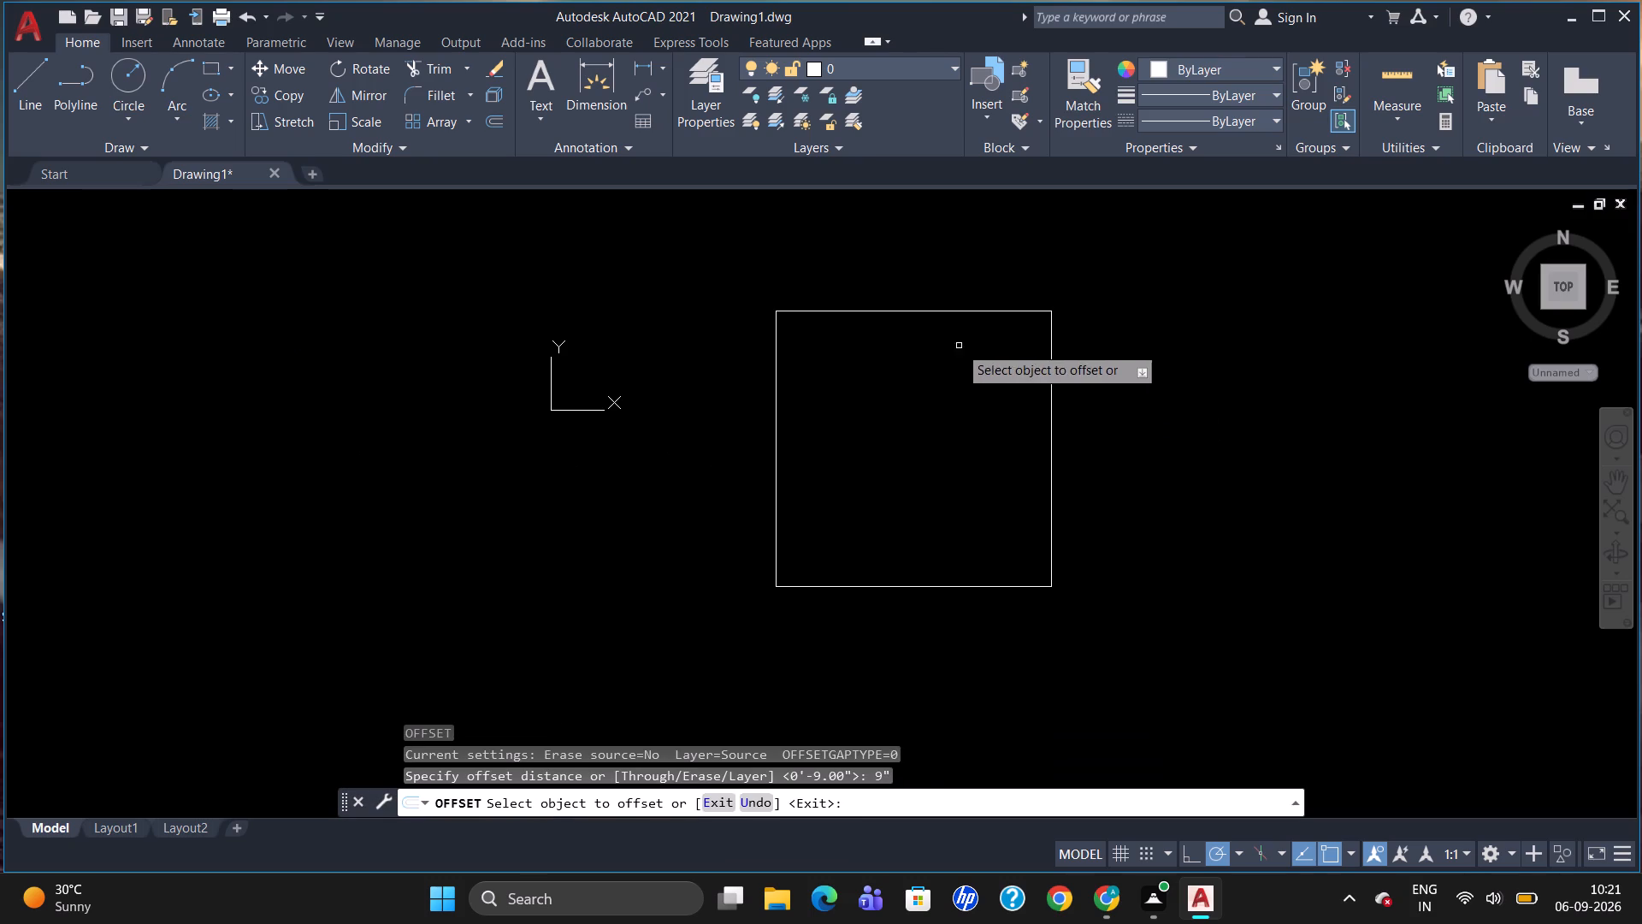
left_click_drag(969, 311, 970, 321)
left_click(974, 393)
key("Escape")
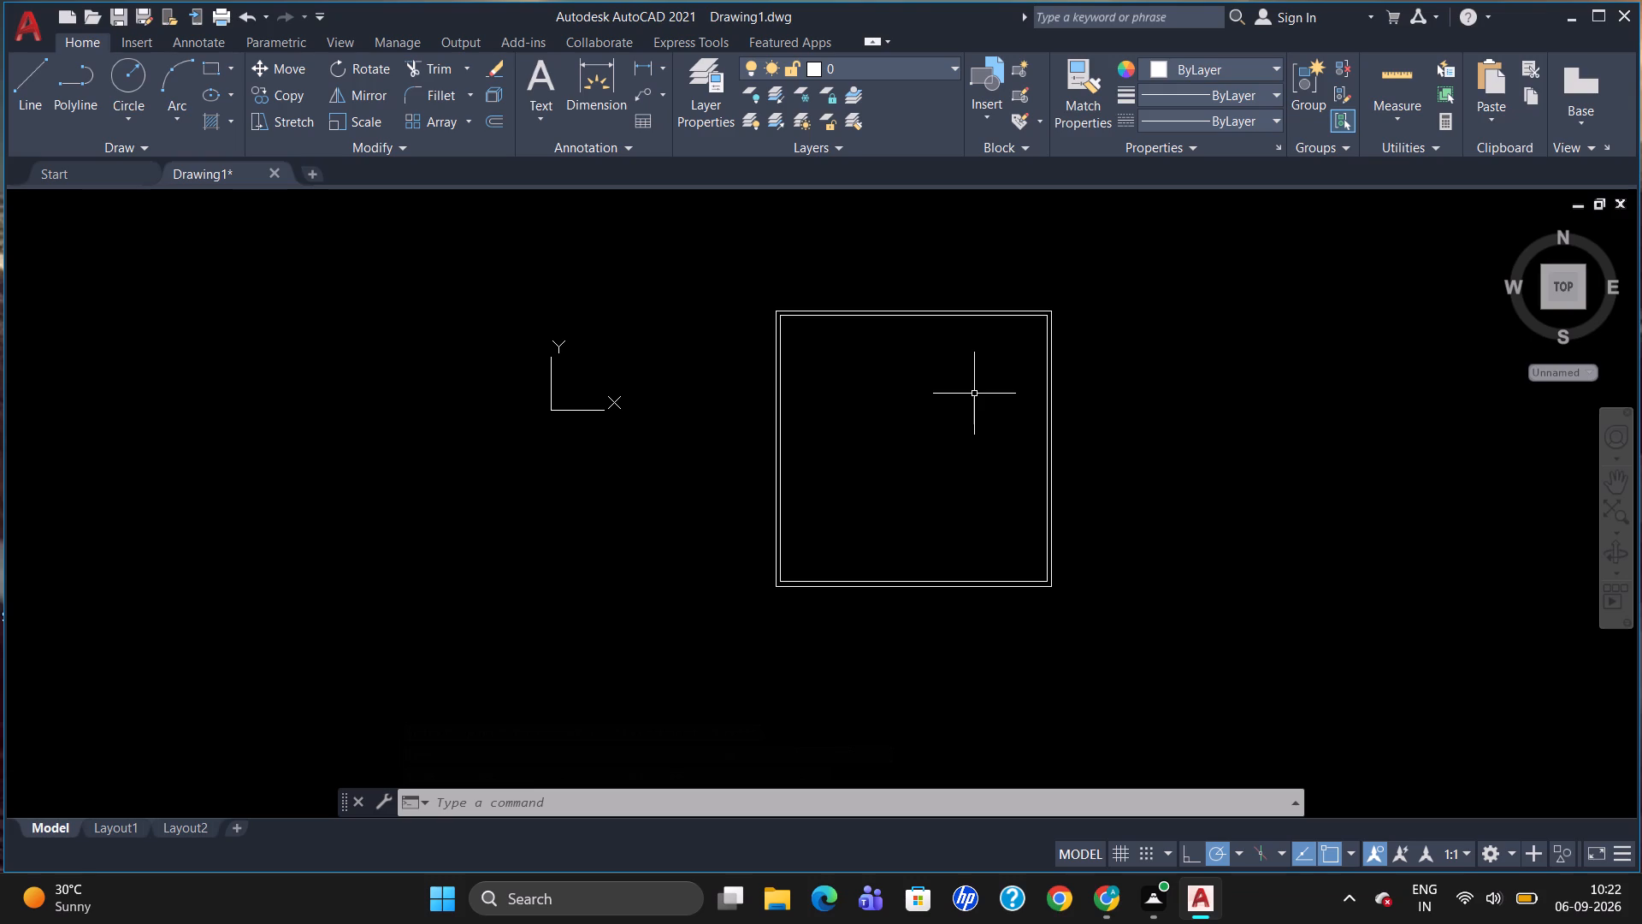
Explode the inner wall rectangle into separate lines.
scroll(924, 307, "up", 1)
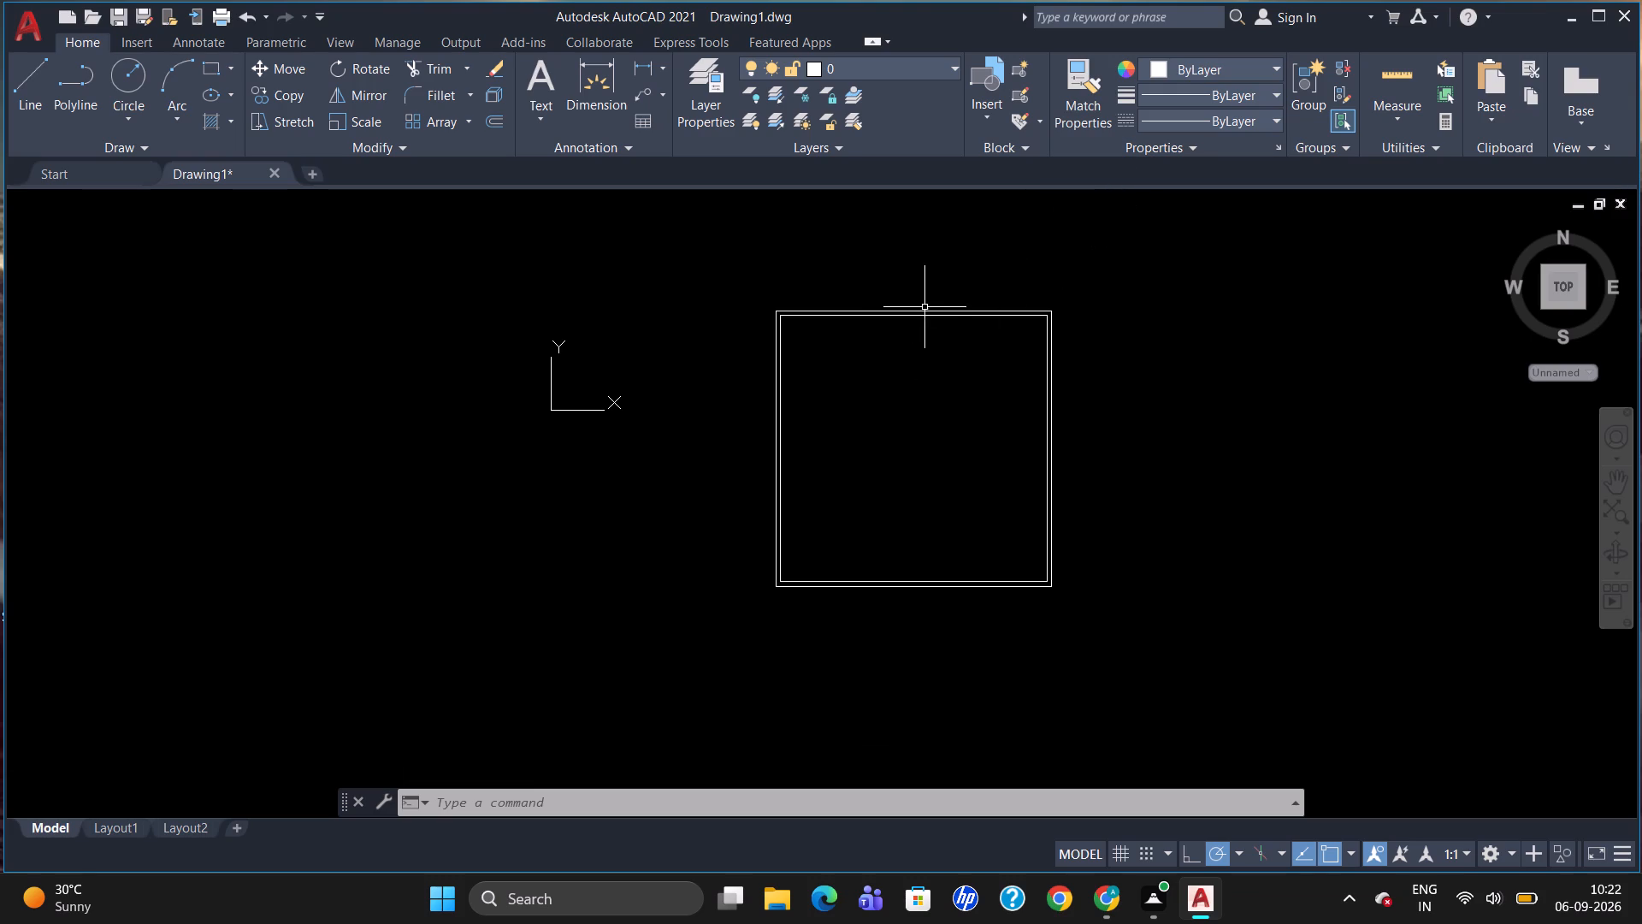
left_click(932, 319)
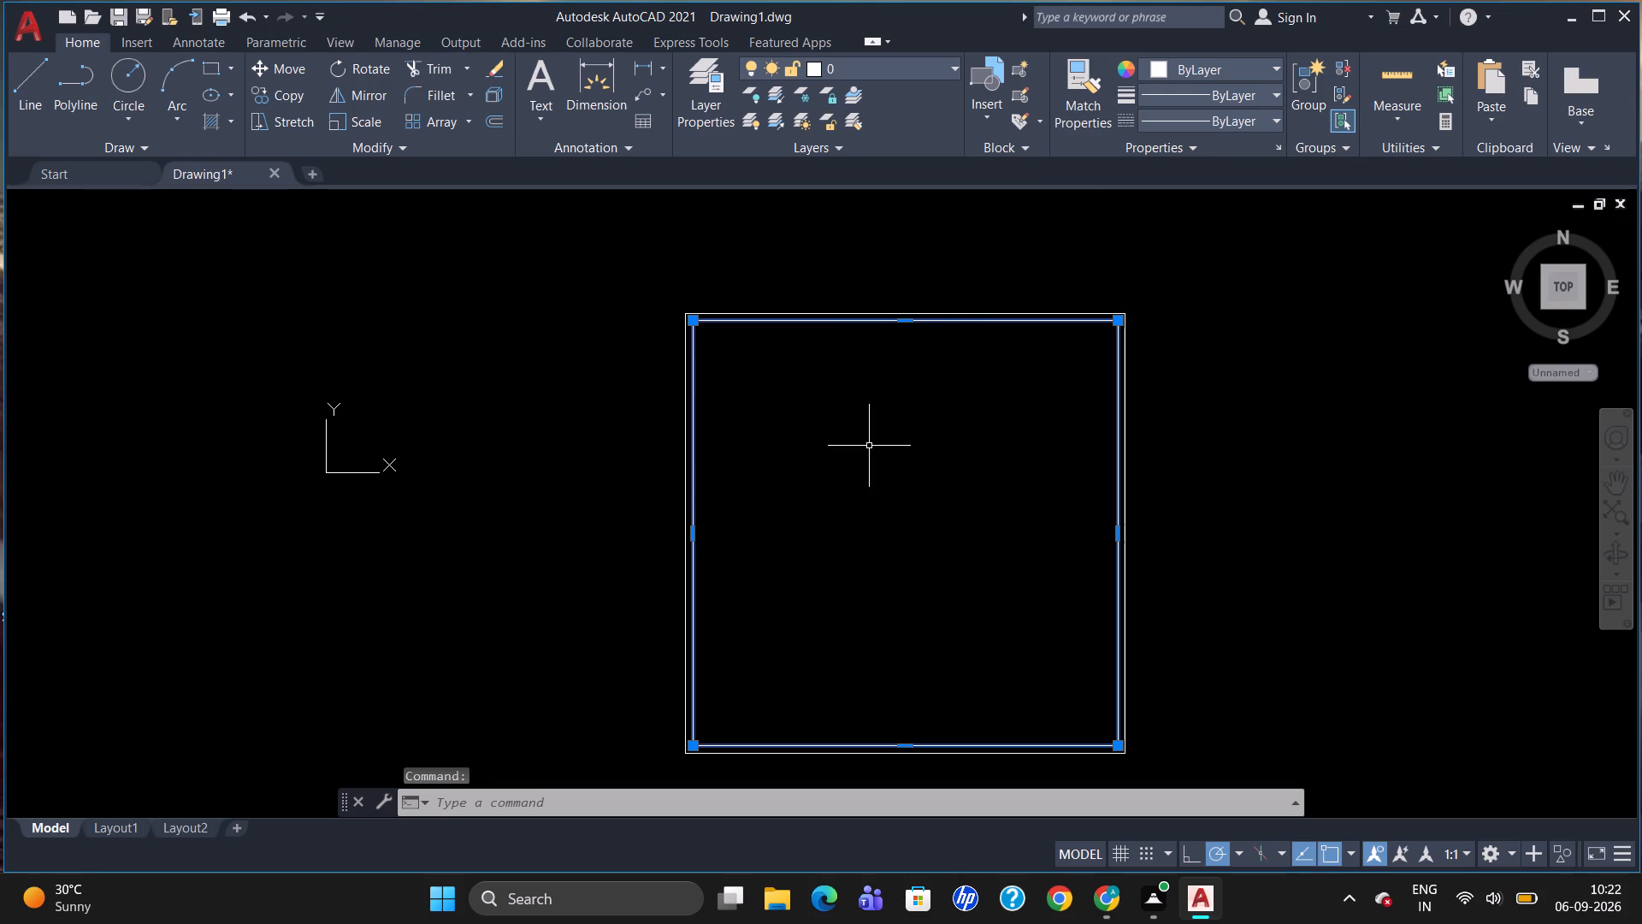
key("x")
key("Return")
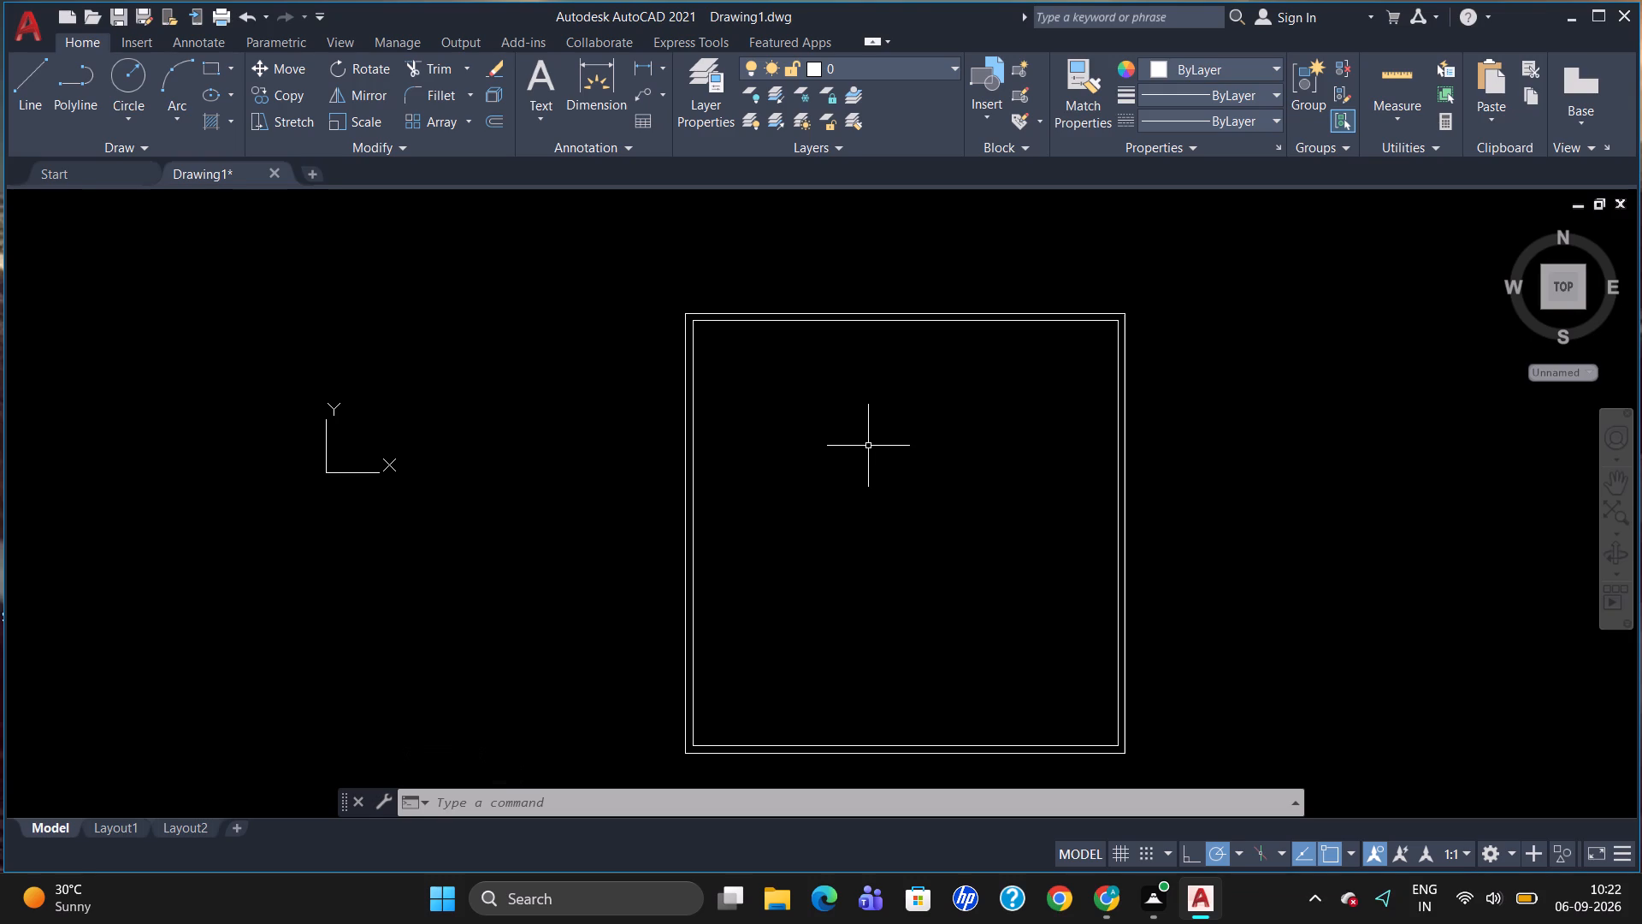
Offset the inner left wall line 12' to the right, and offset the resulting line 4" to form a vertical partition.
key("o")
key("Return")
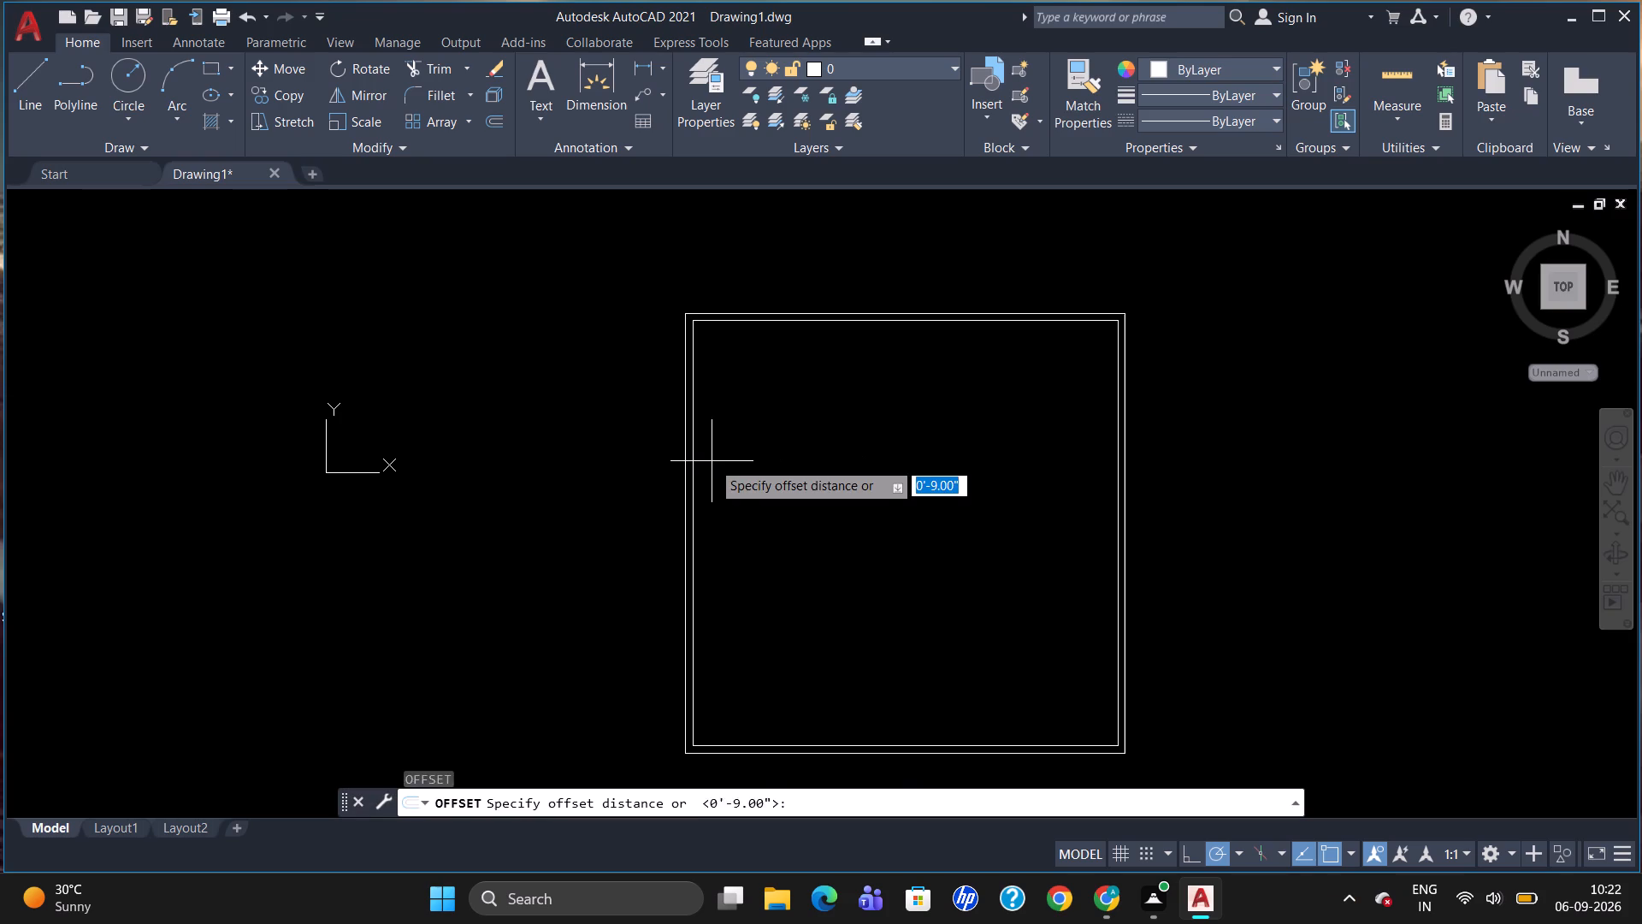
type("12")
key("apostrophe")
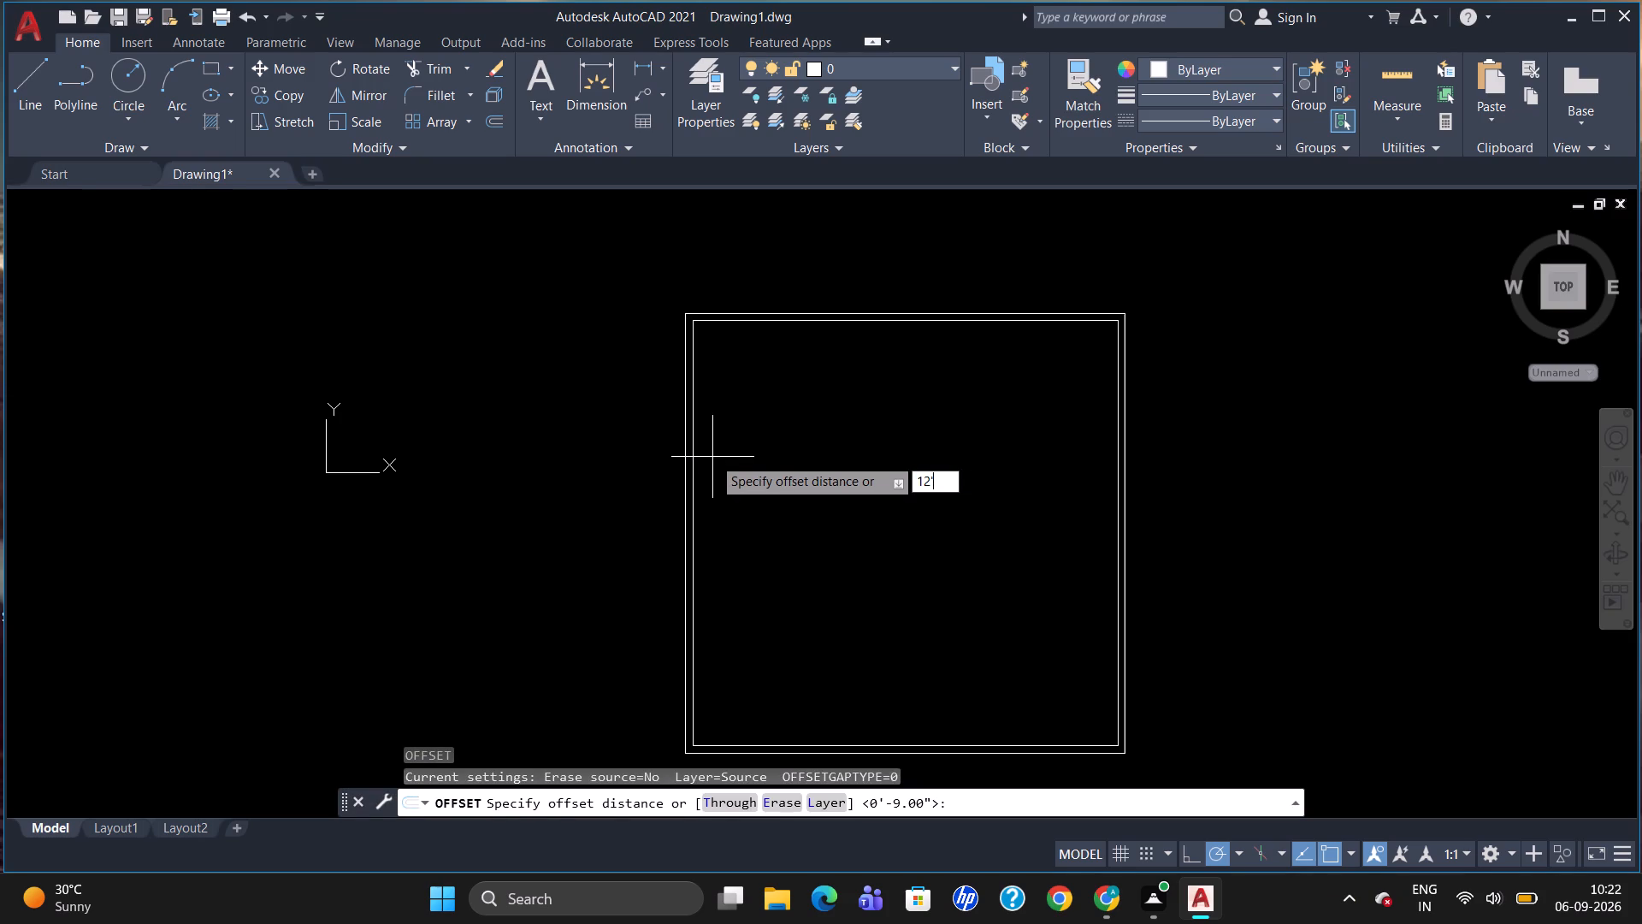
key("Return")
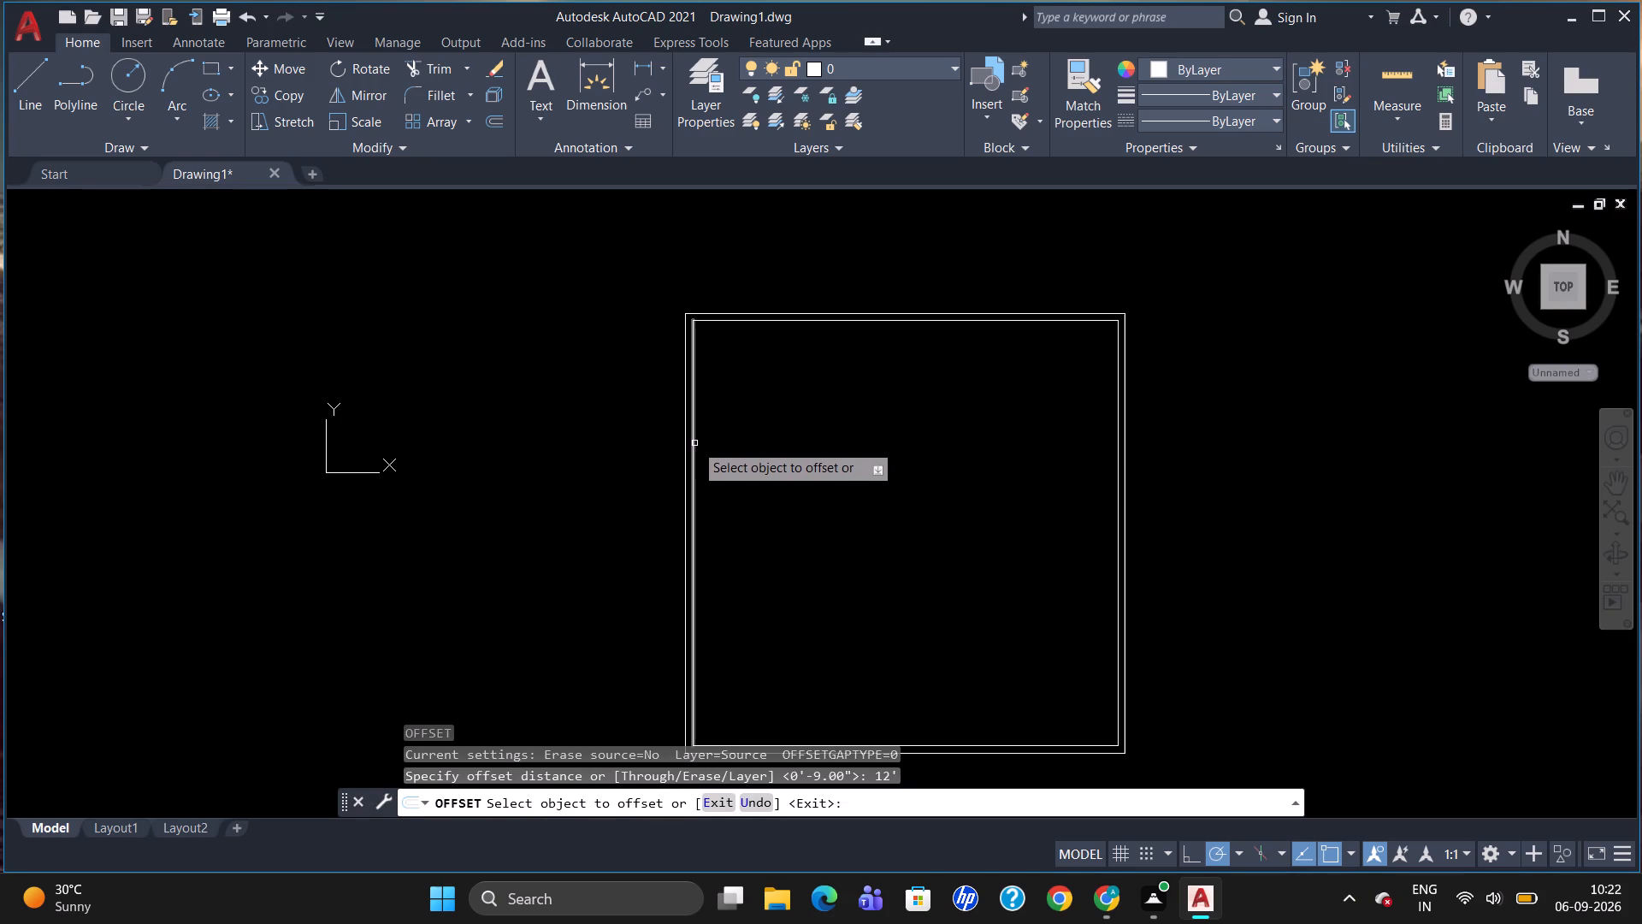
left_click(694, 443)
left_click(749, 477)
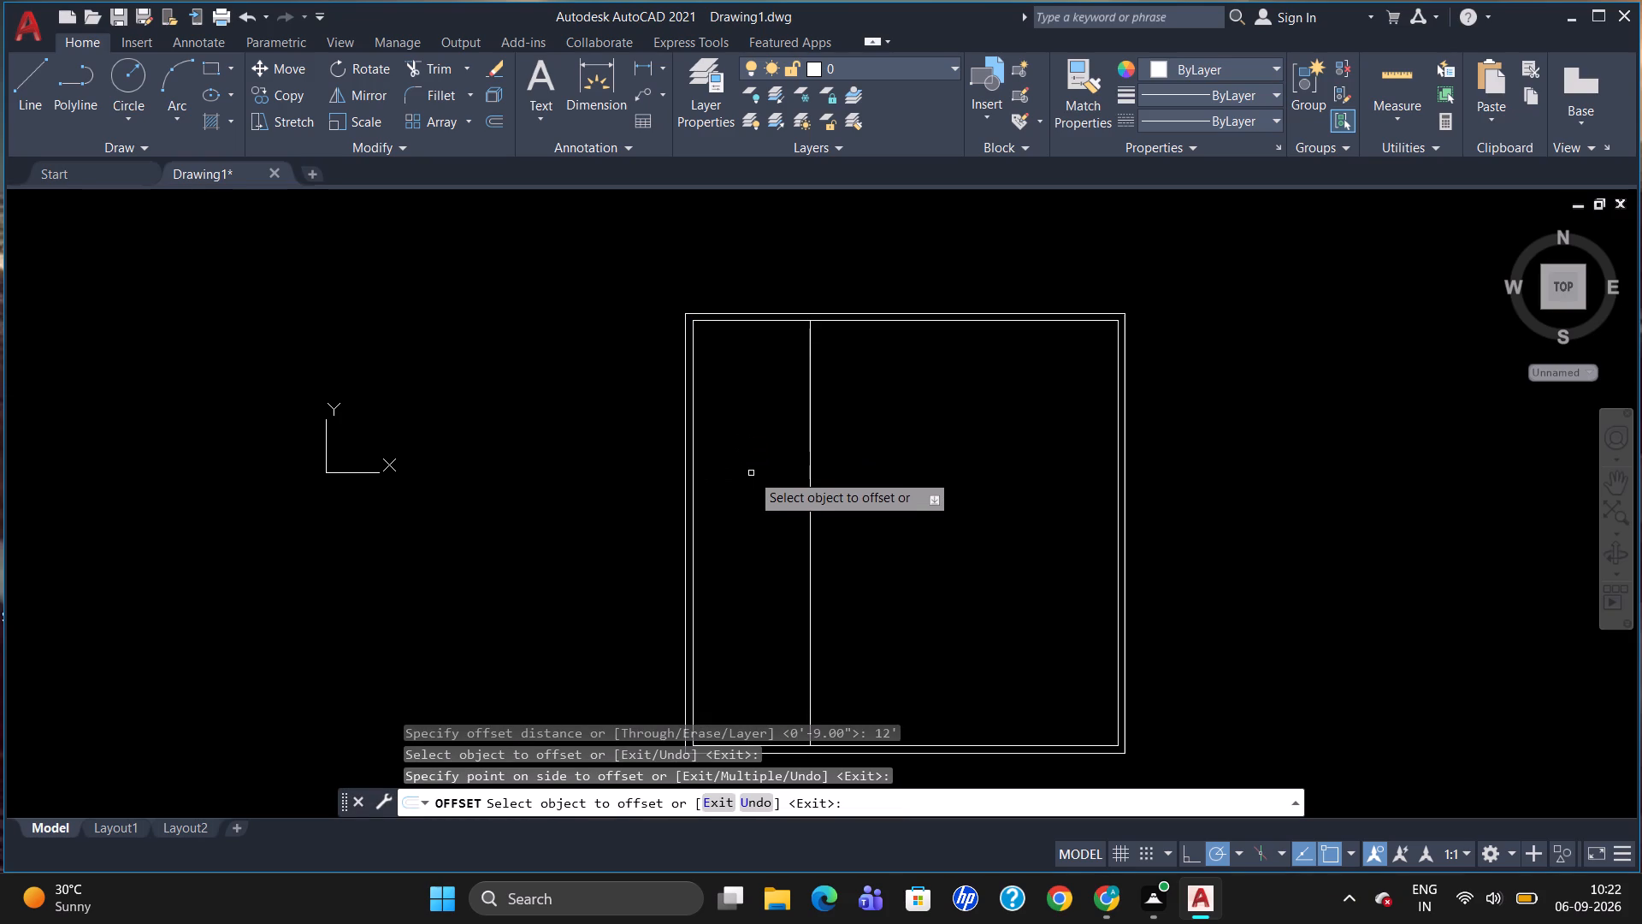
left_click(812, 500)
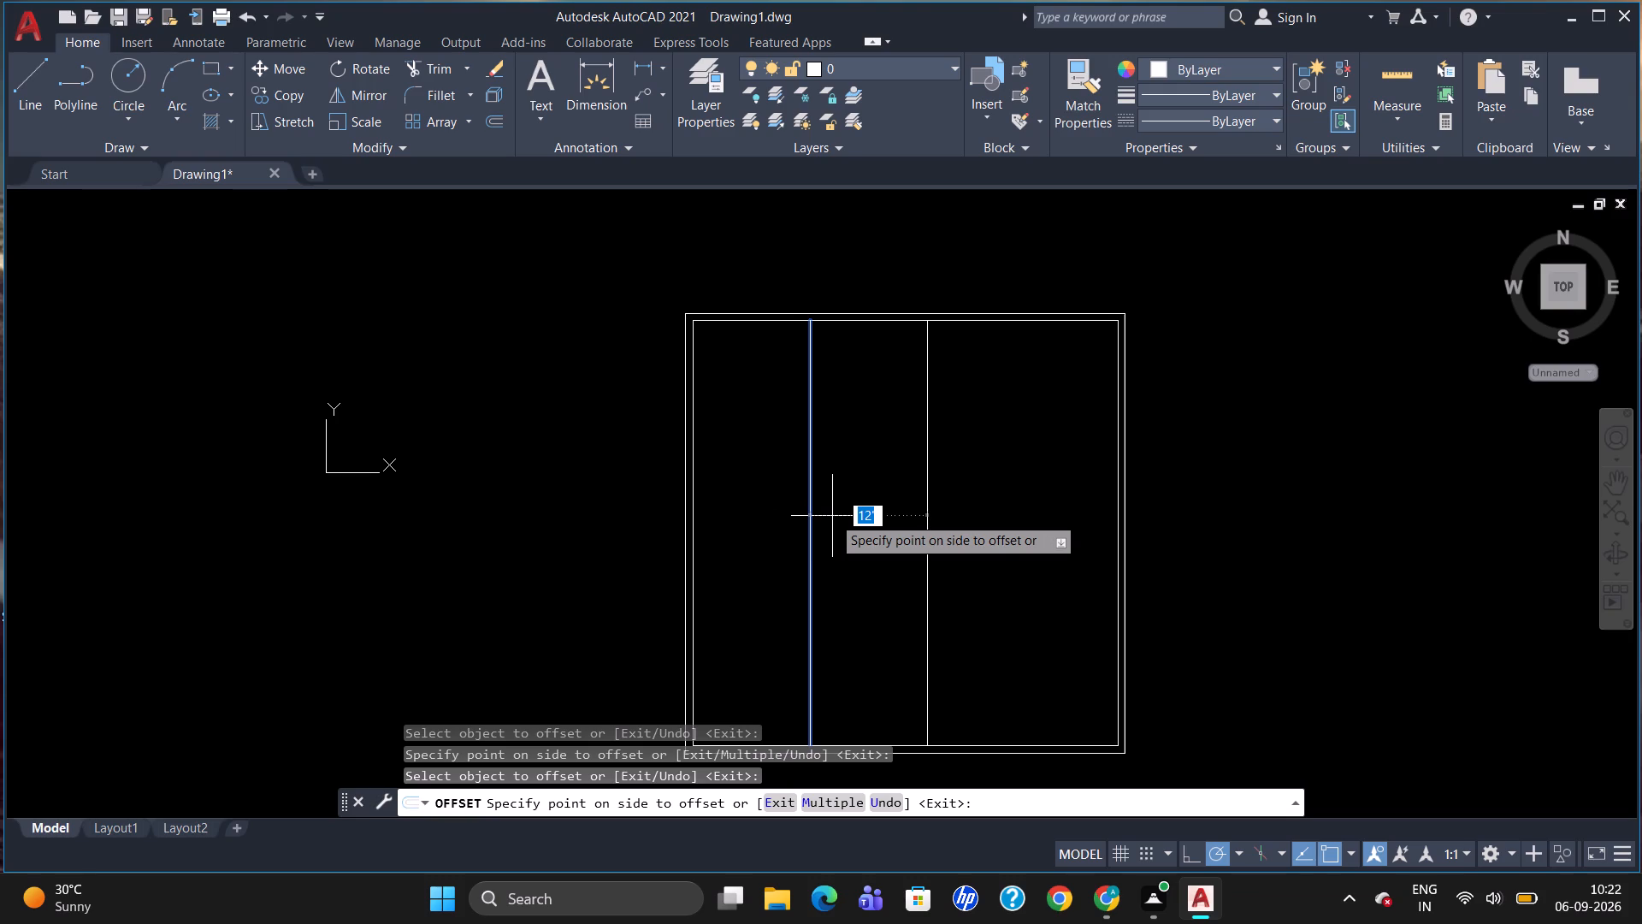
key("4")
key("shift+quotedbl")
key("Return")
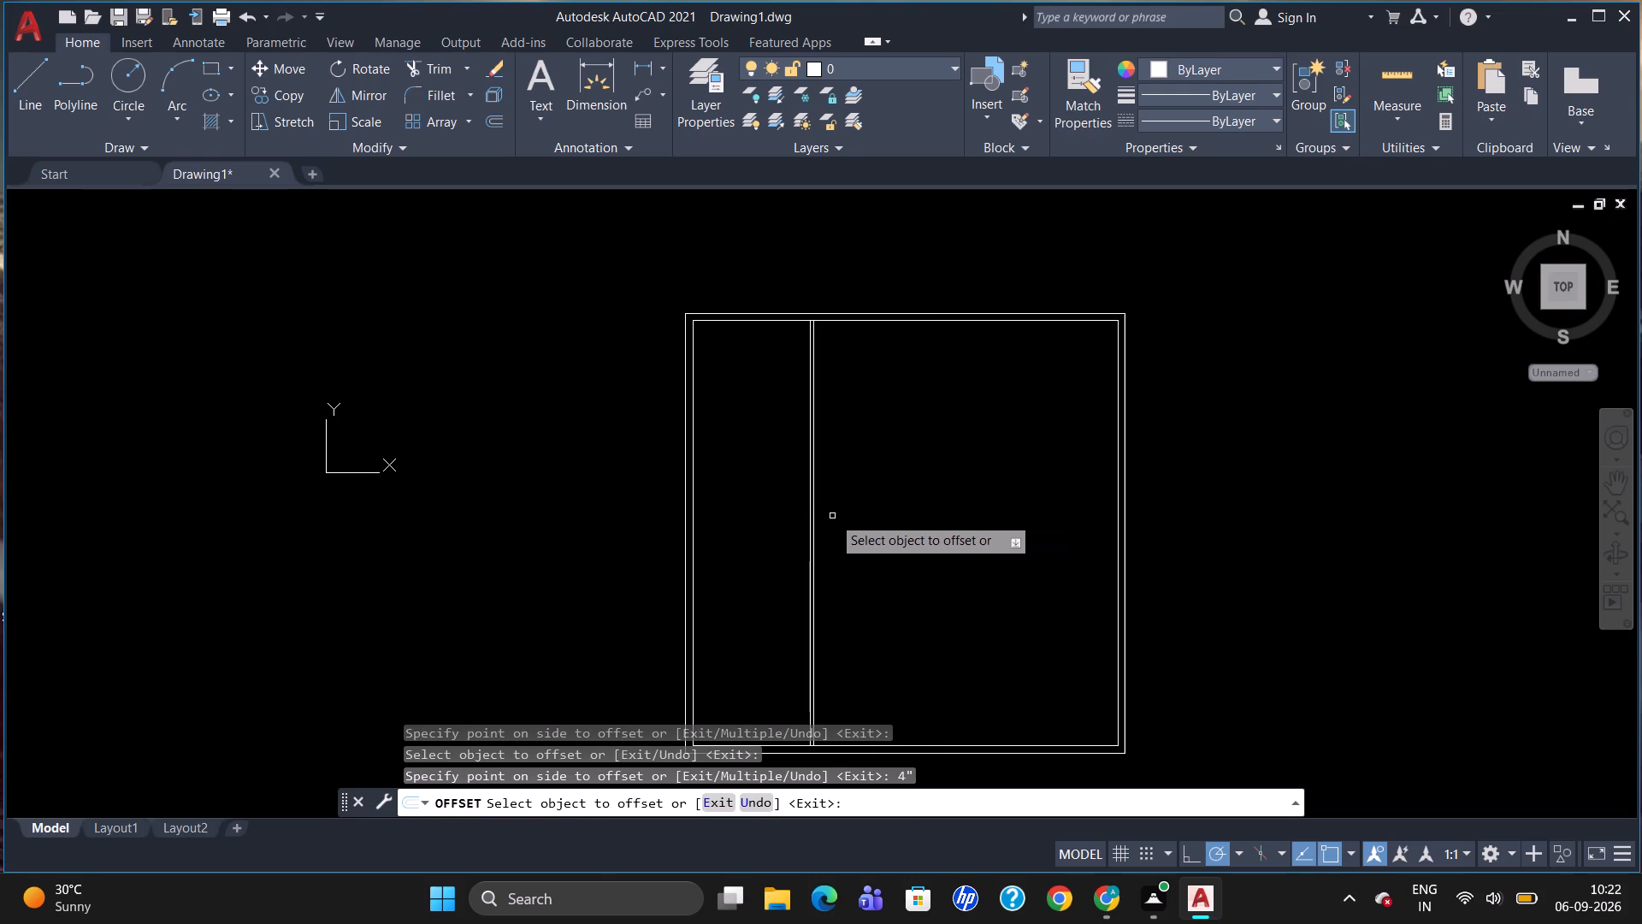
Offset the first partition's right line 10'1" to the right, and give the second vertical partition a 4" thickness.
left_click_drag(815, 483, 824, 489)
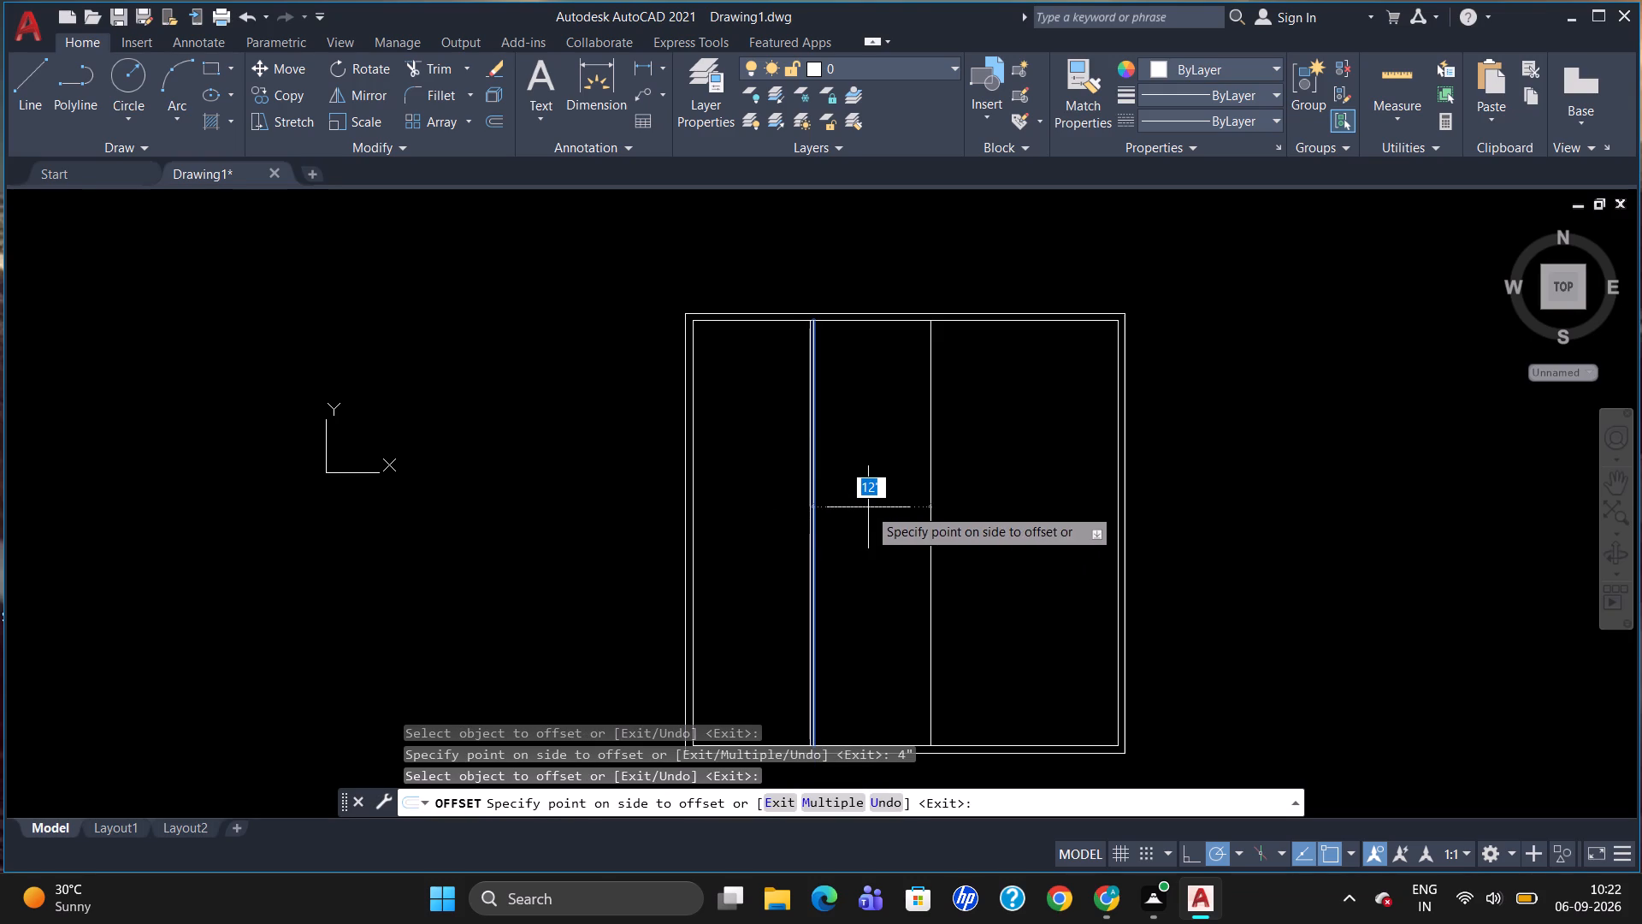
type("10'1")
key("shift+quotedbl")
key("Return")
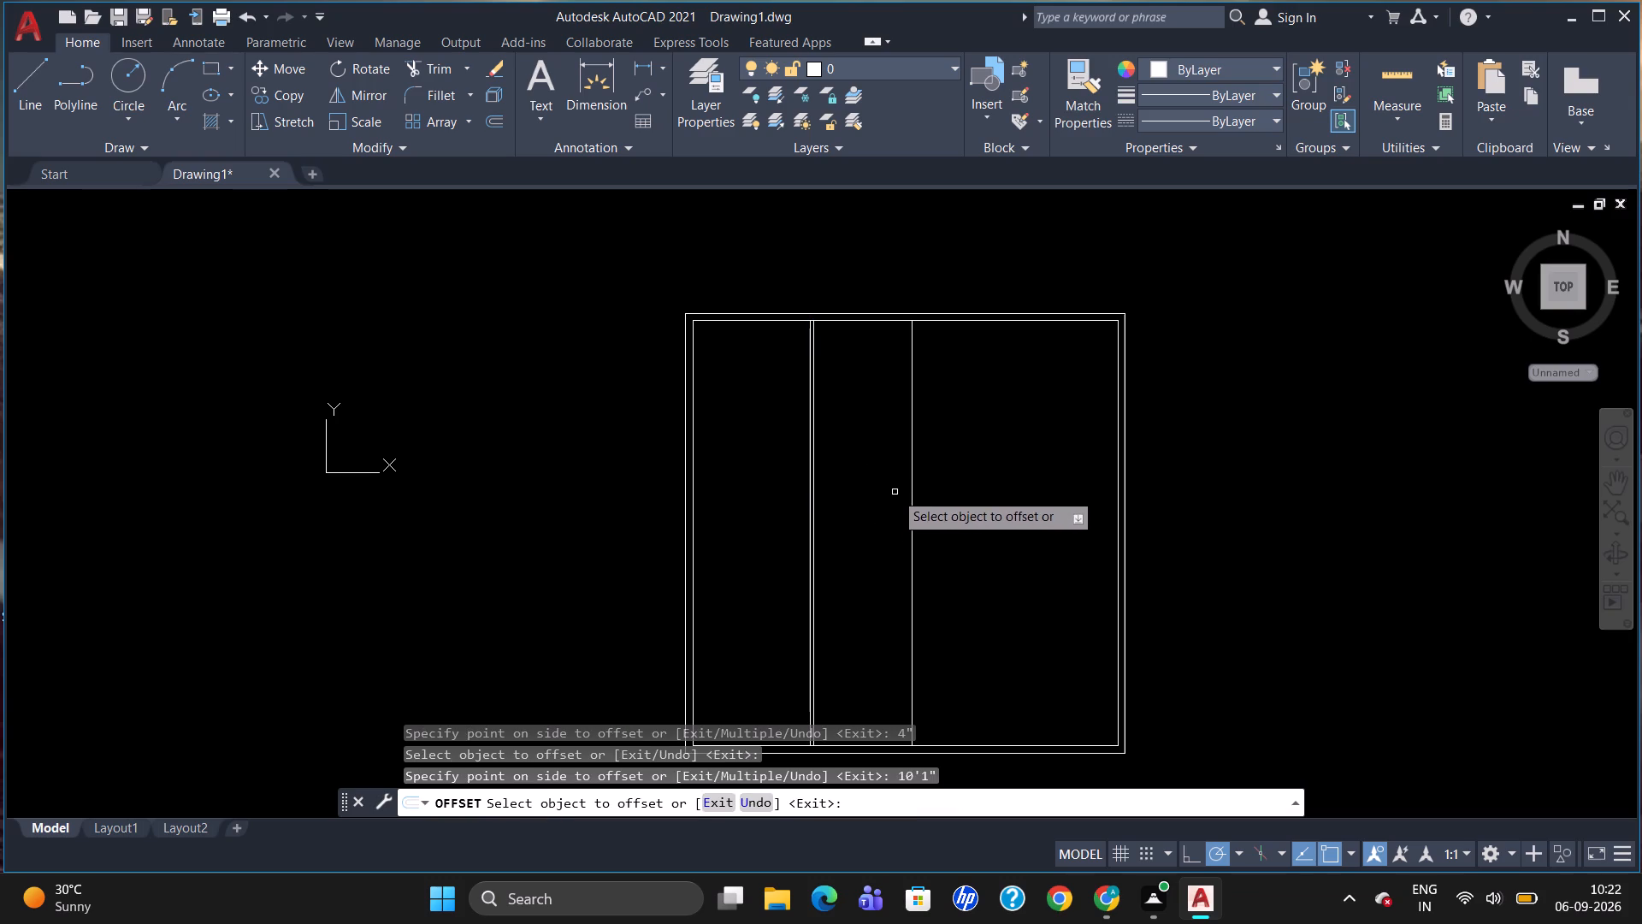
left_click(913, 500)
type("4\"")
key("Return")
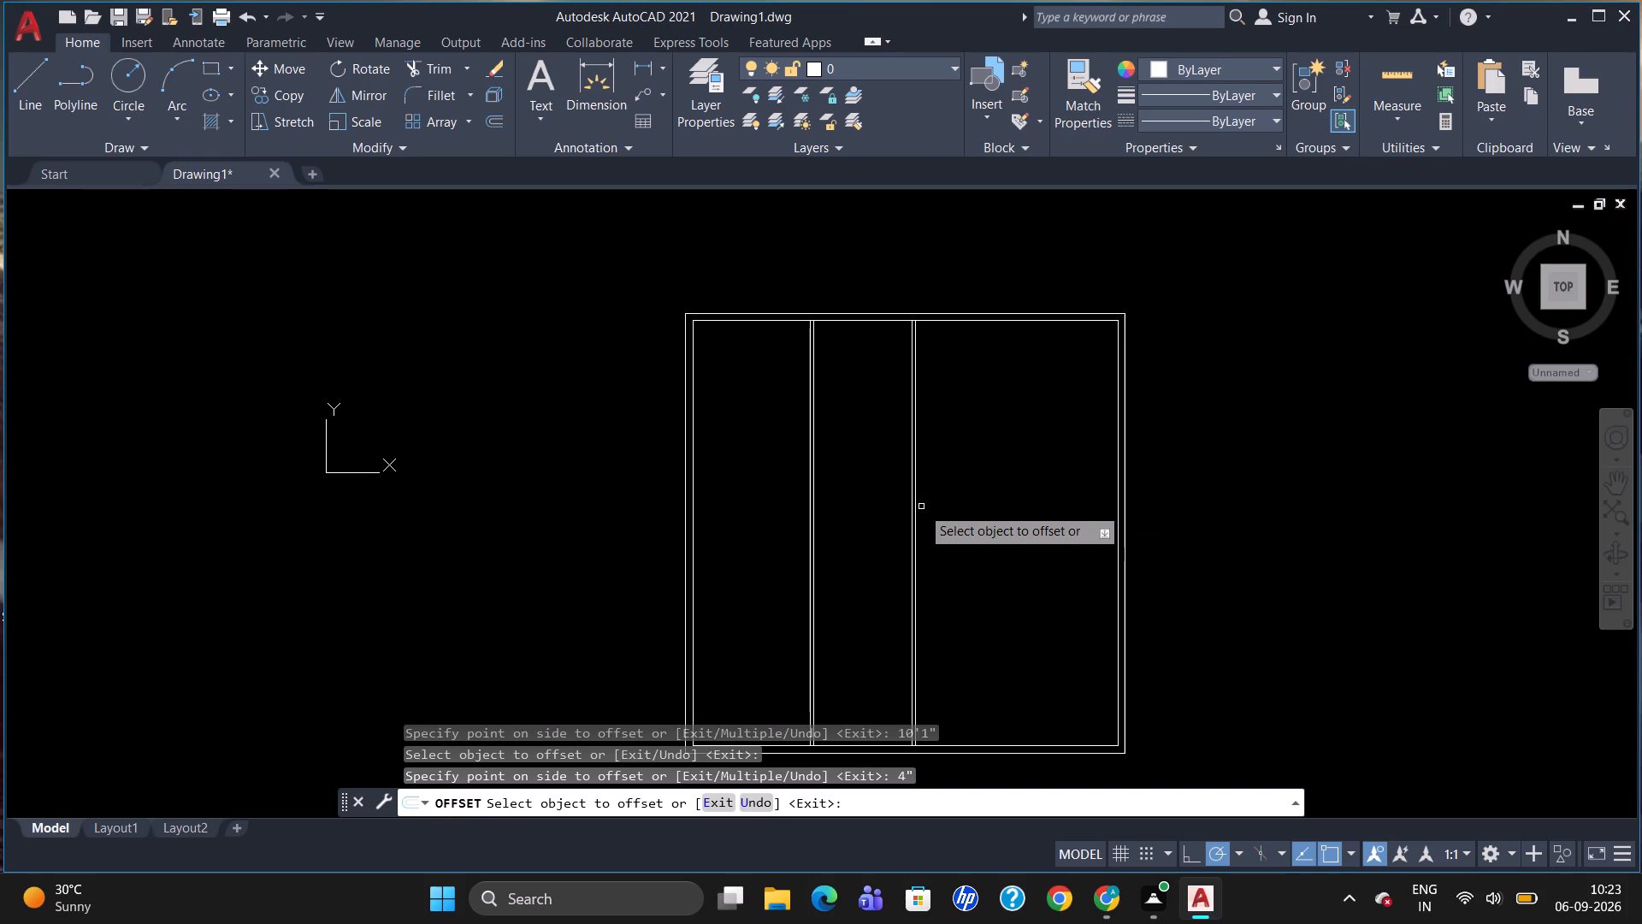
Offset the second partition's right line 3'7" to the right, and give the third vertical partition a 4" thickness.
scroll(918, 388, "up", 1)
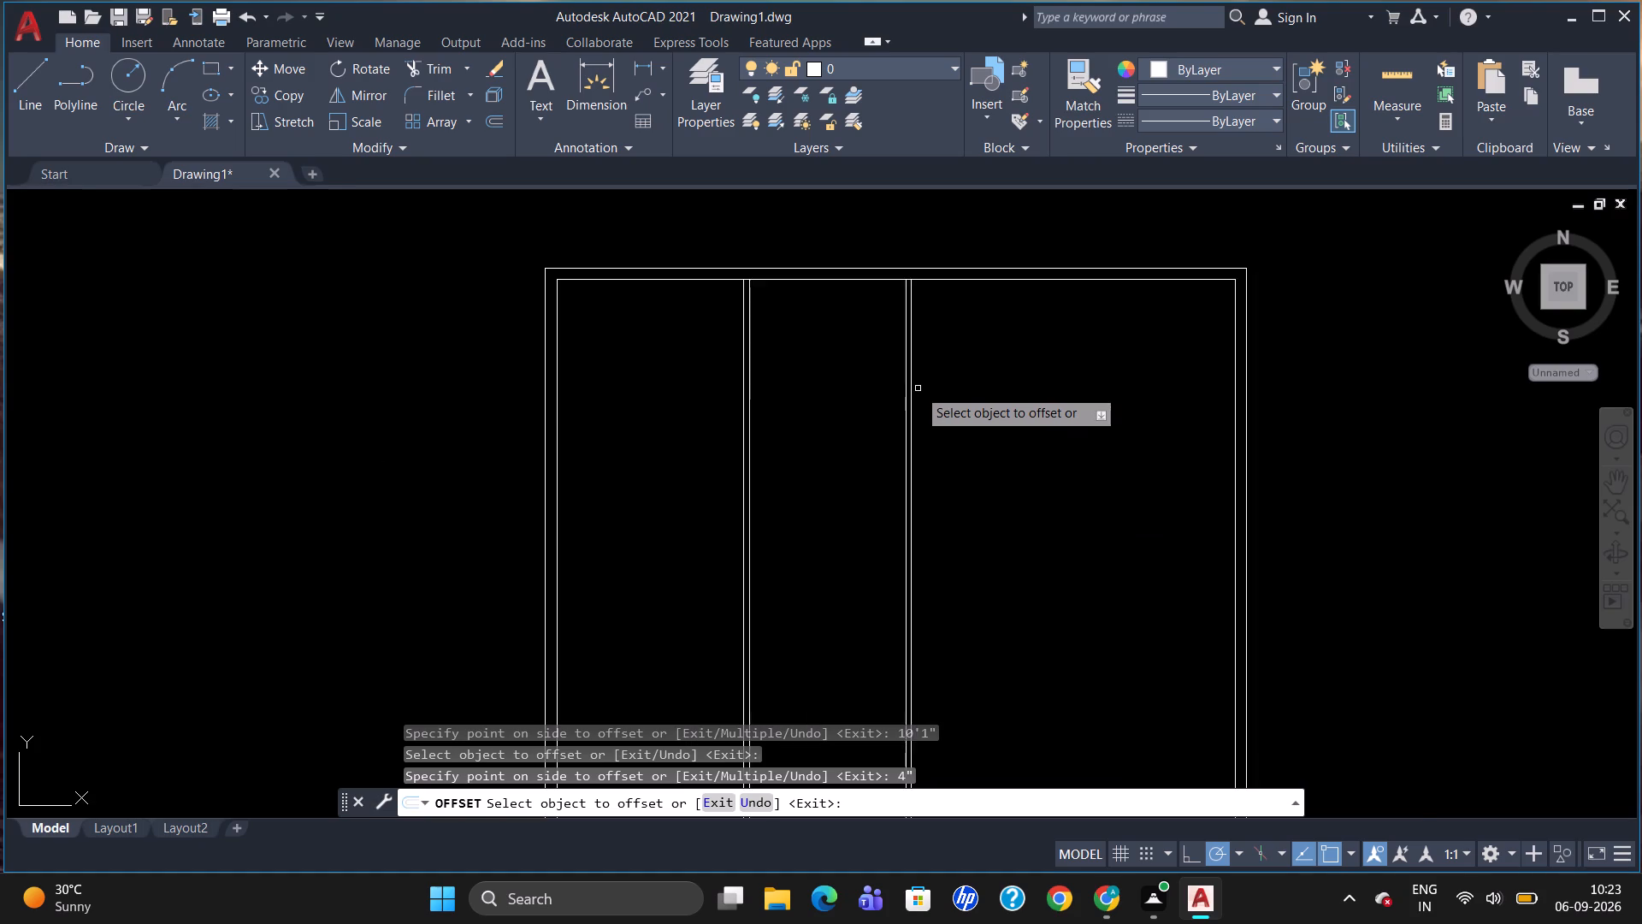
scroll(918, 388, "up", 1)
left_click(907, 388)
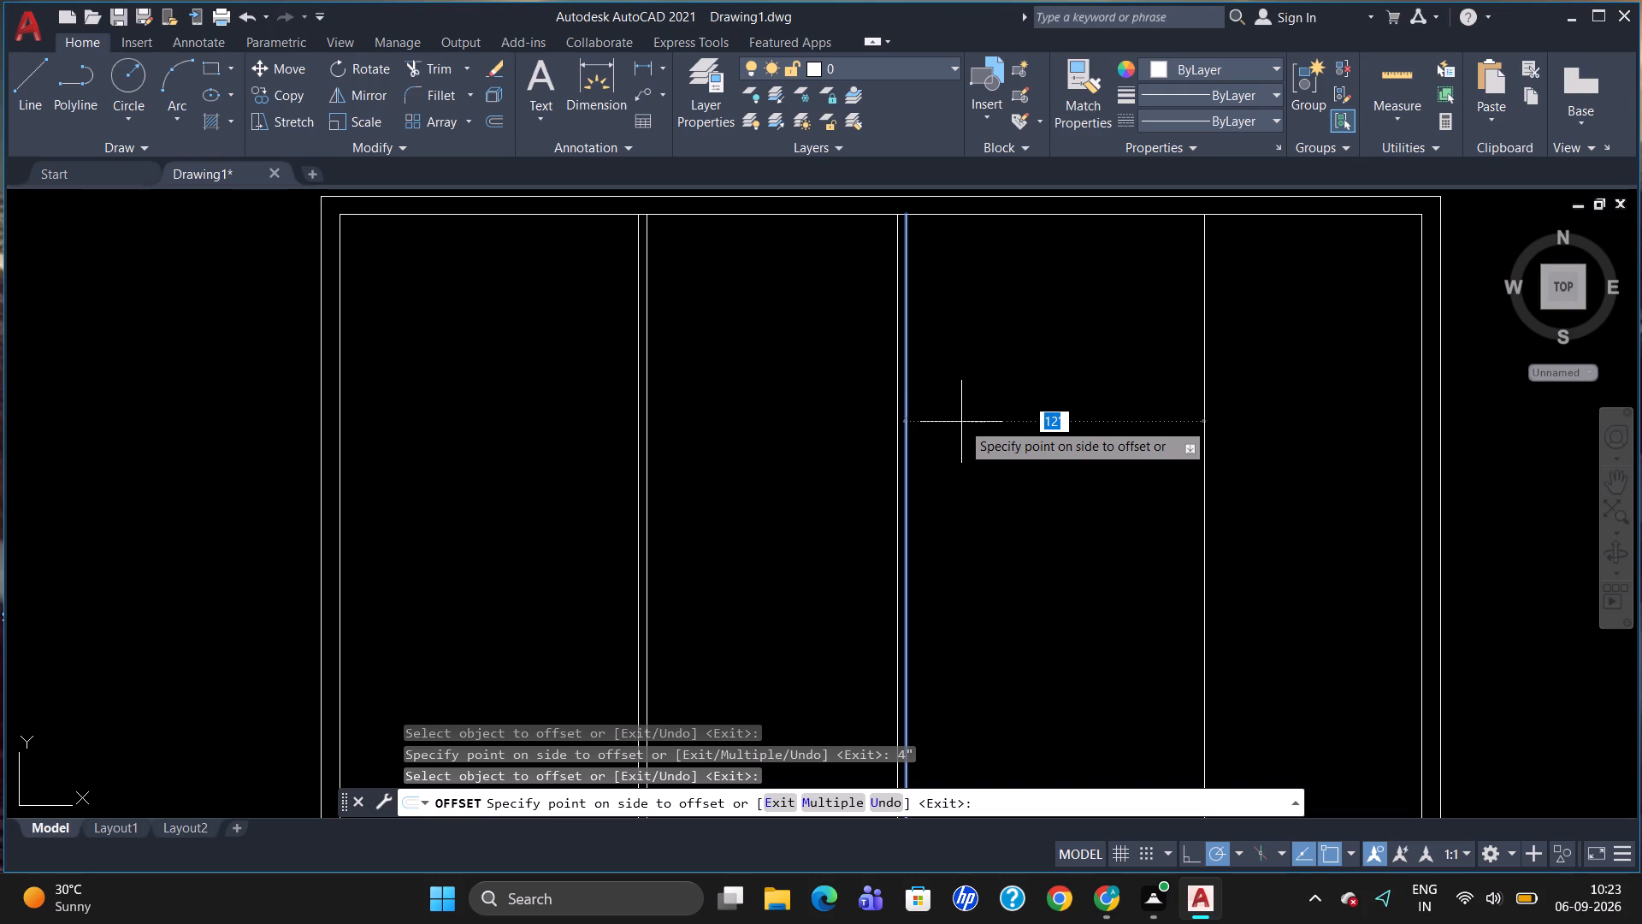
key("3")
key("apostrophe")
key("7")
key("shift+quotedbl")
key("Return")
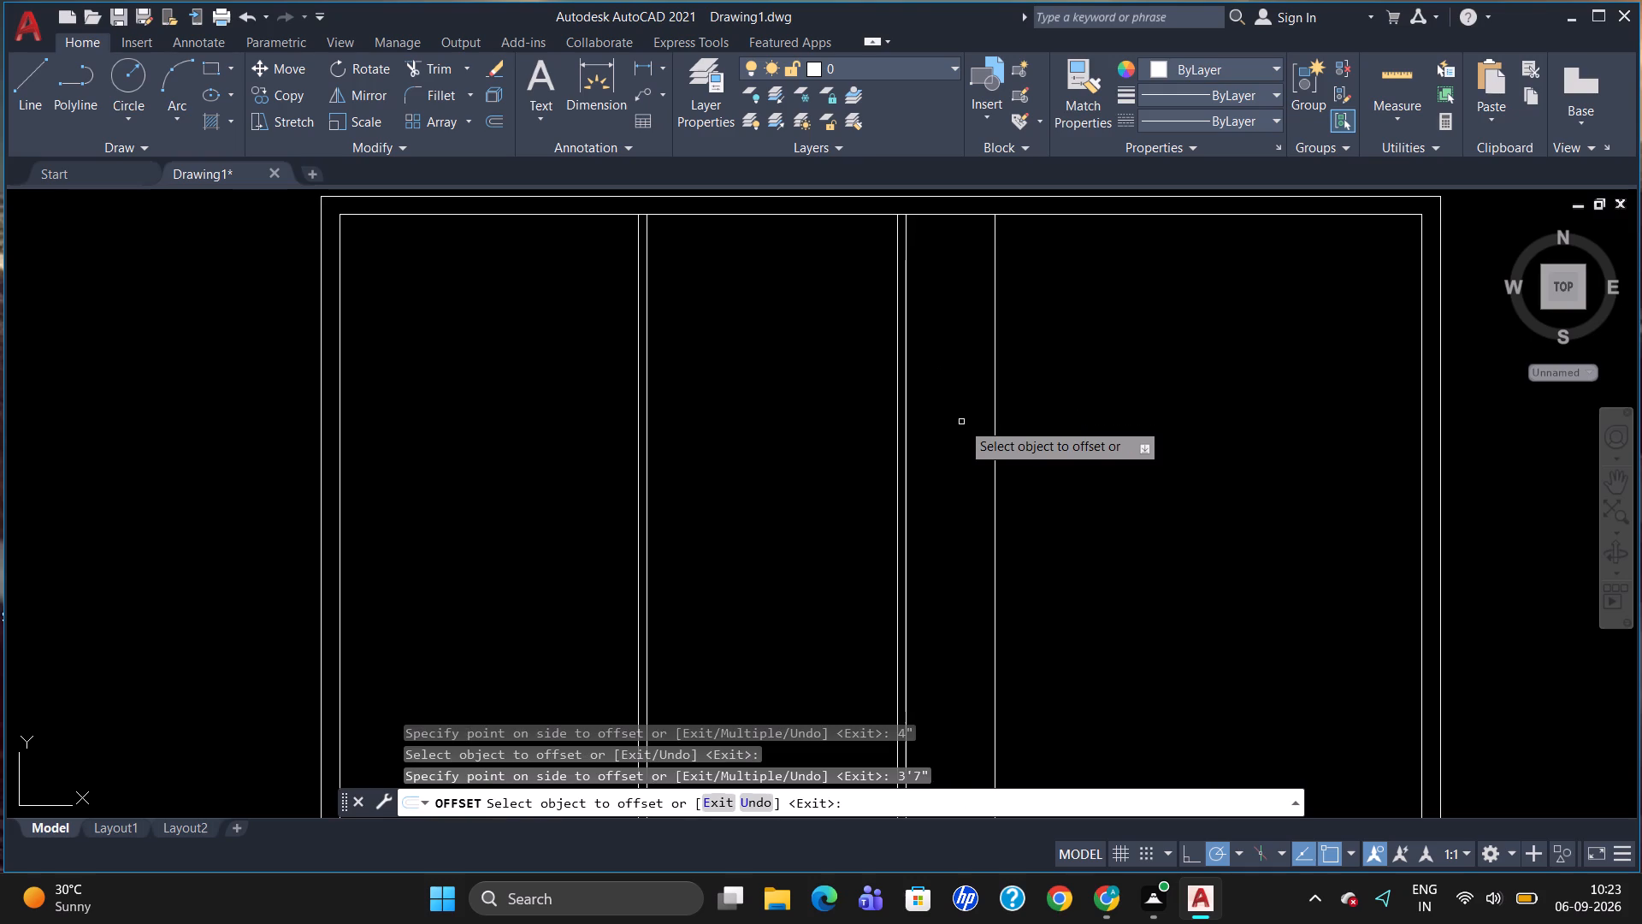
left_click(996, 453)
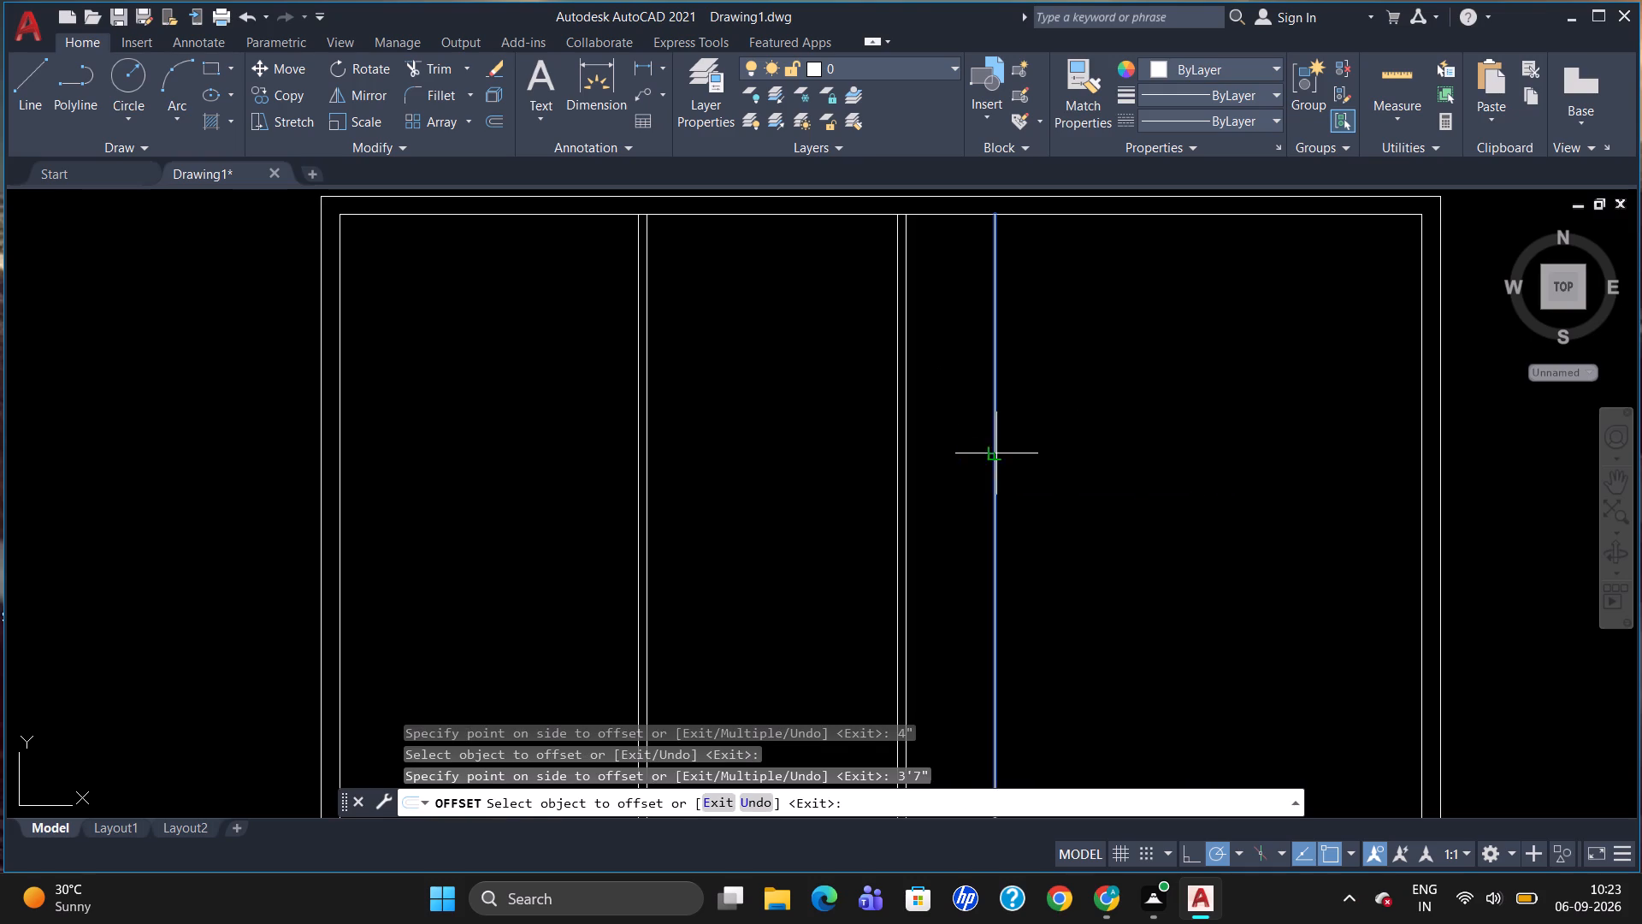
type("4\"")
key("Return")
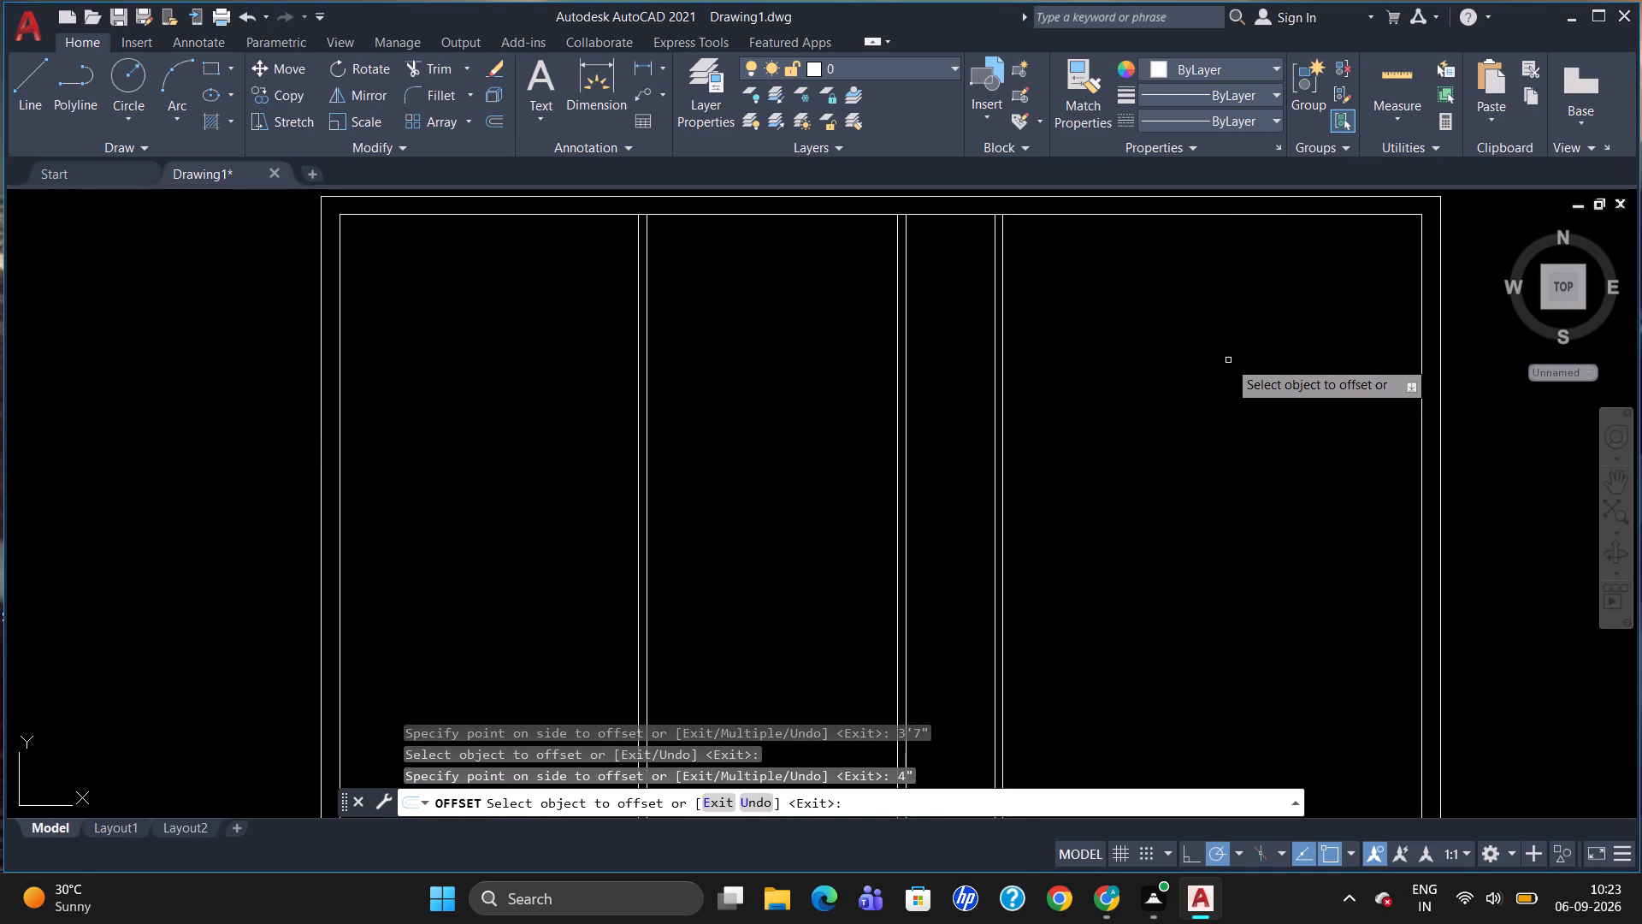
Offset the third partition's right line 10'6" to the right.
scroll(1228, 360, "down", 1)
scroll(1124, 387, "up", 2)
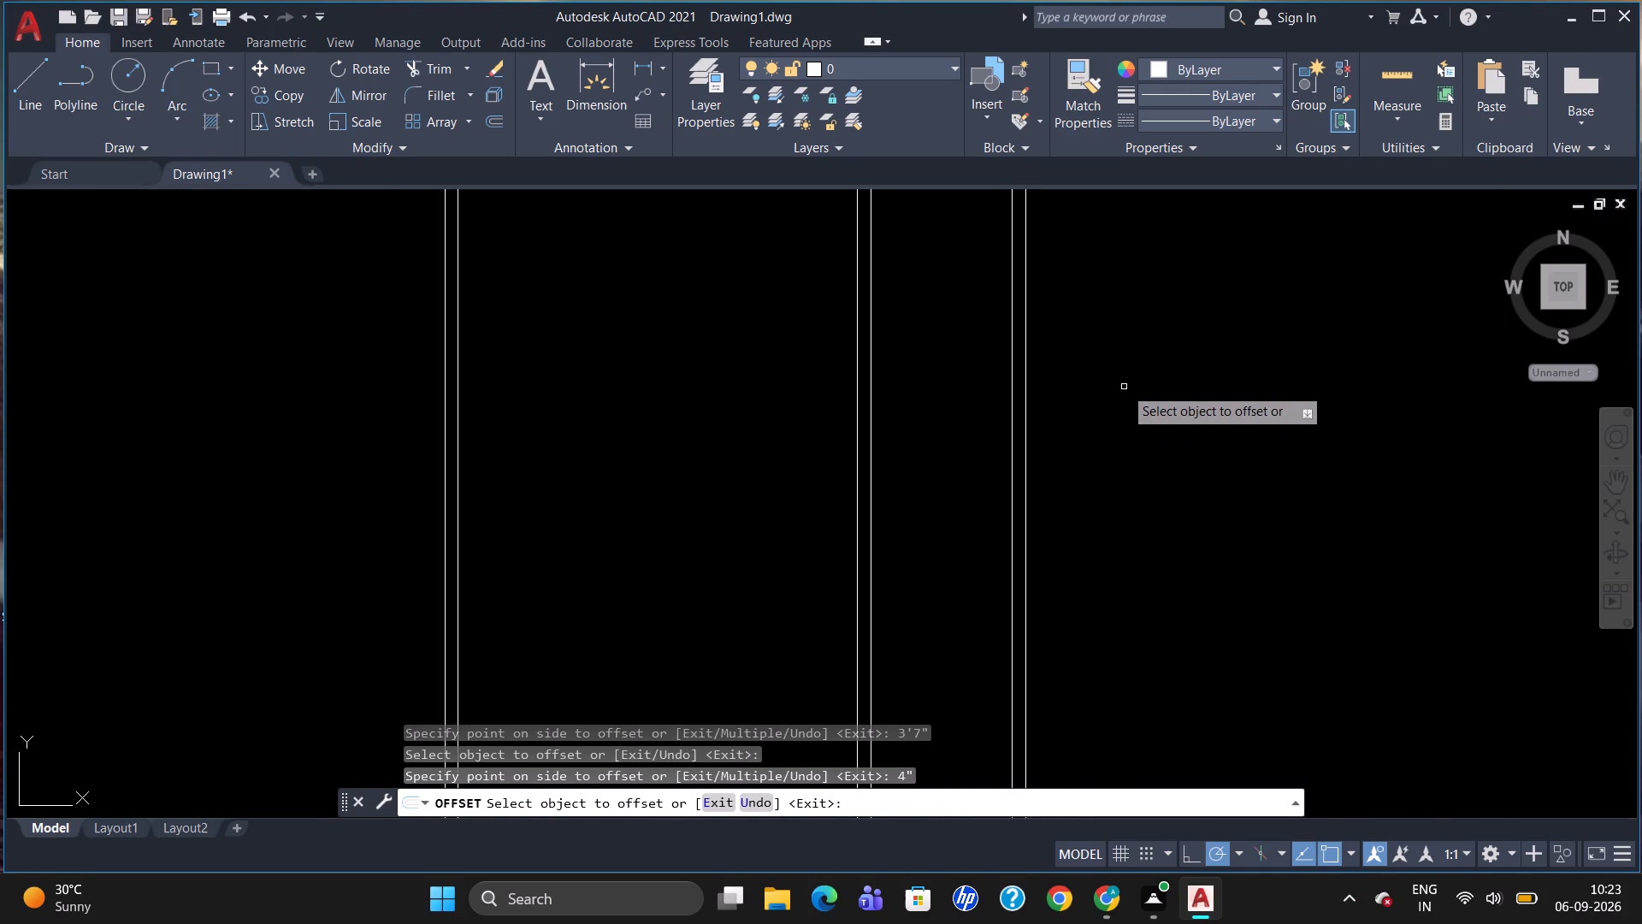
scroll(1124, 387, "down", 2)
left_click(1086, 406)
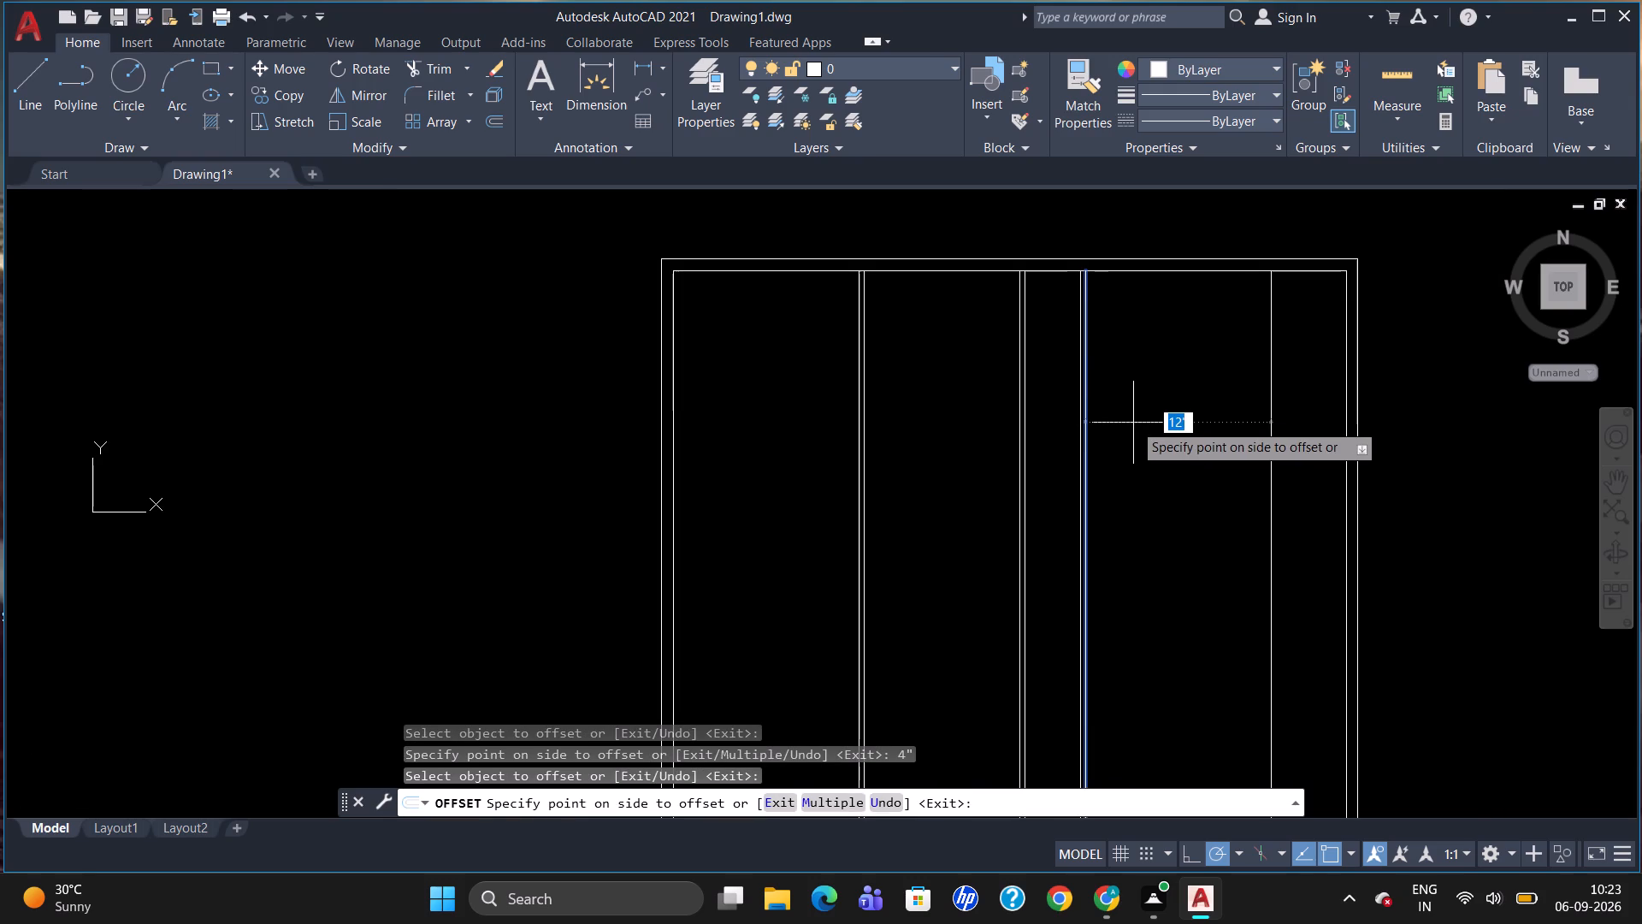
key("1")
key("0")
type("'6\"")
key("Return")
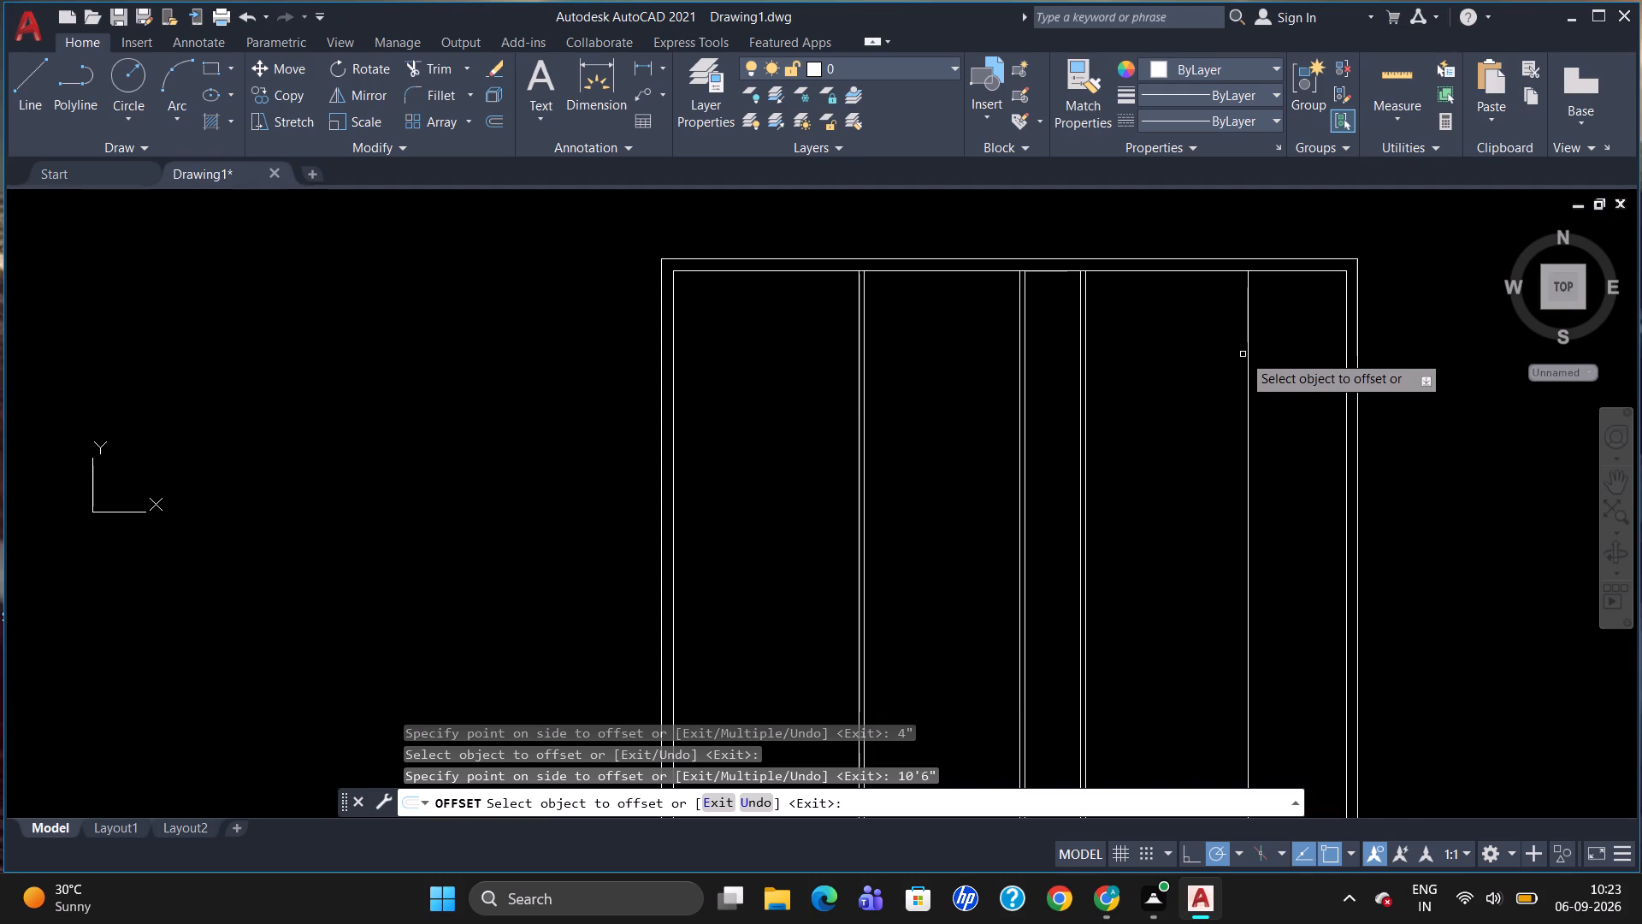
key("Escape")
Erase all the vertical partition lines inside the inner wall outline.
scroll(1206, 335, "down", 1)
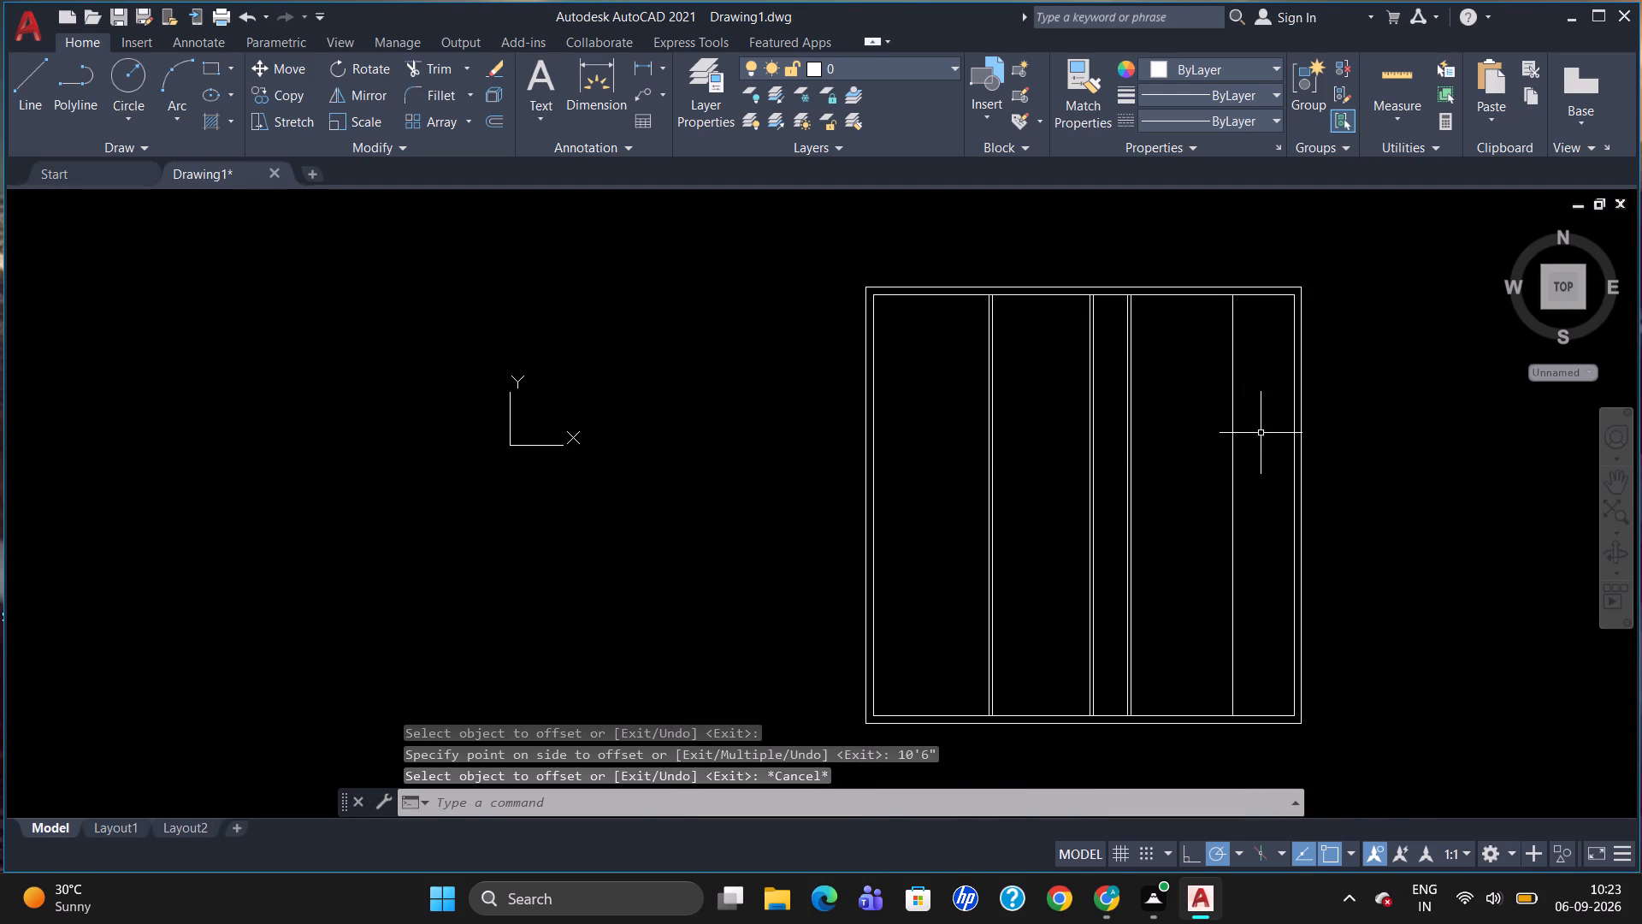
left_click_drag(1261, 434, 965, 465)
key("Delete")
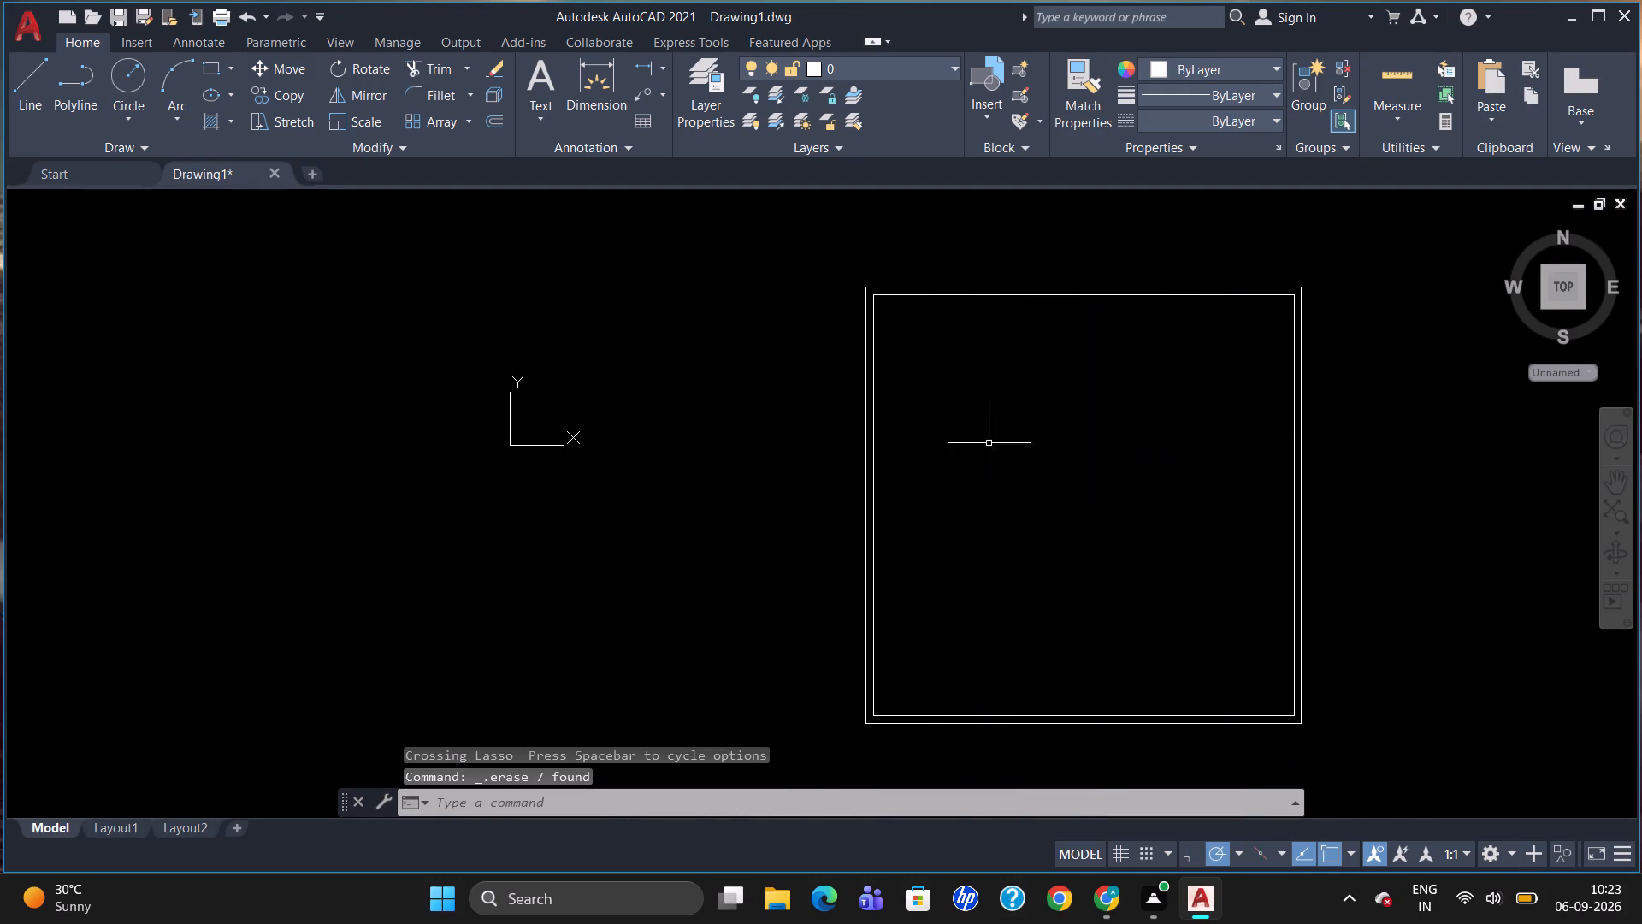
Offset the left inner wall line 12' to the right, and give this first vertical partition a 6" thickness.
key("o")
key("Return")
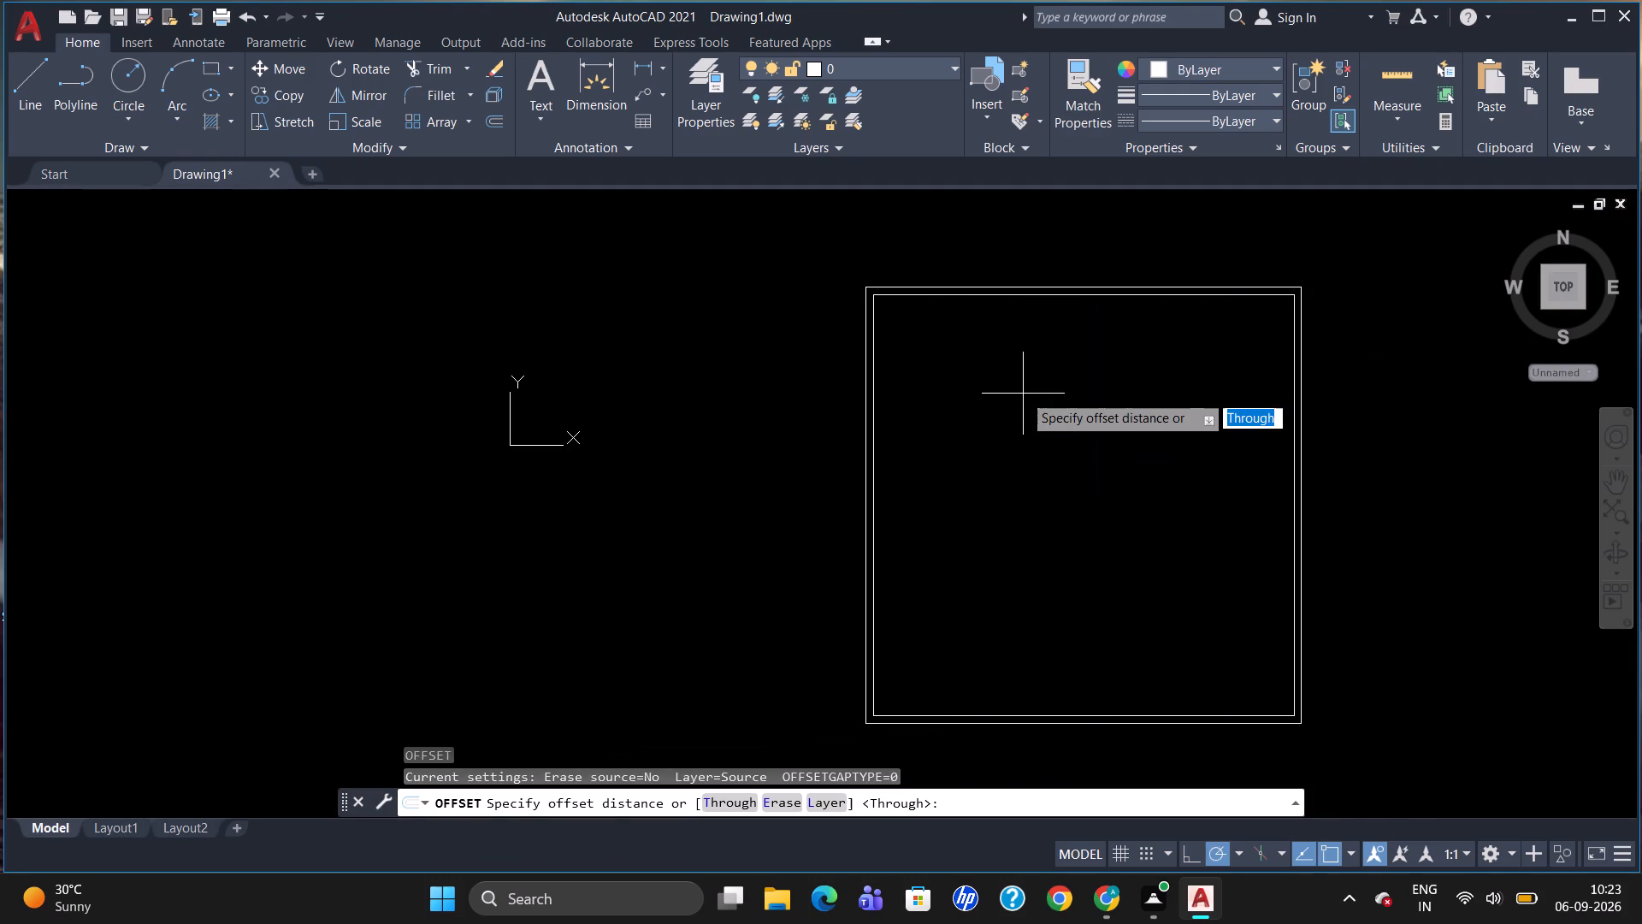
type("12'")
key("Return")
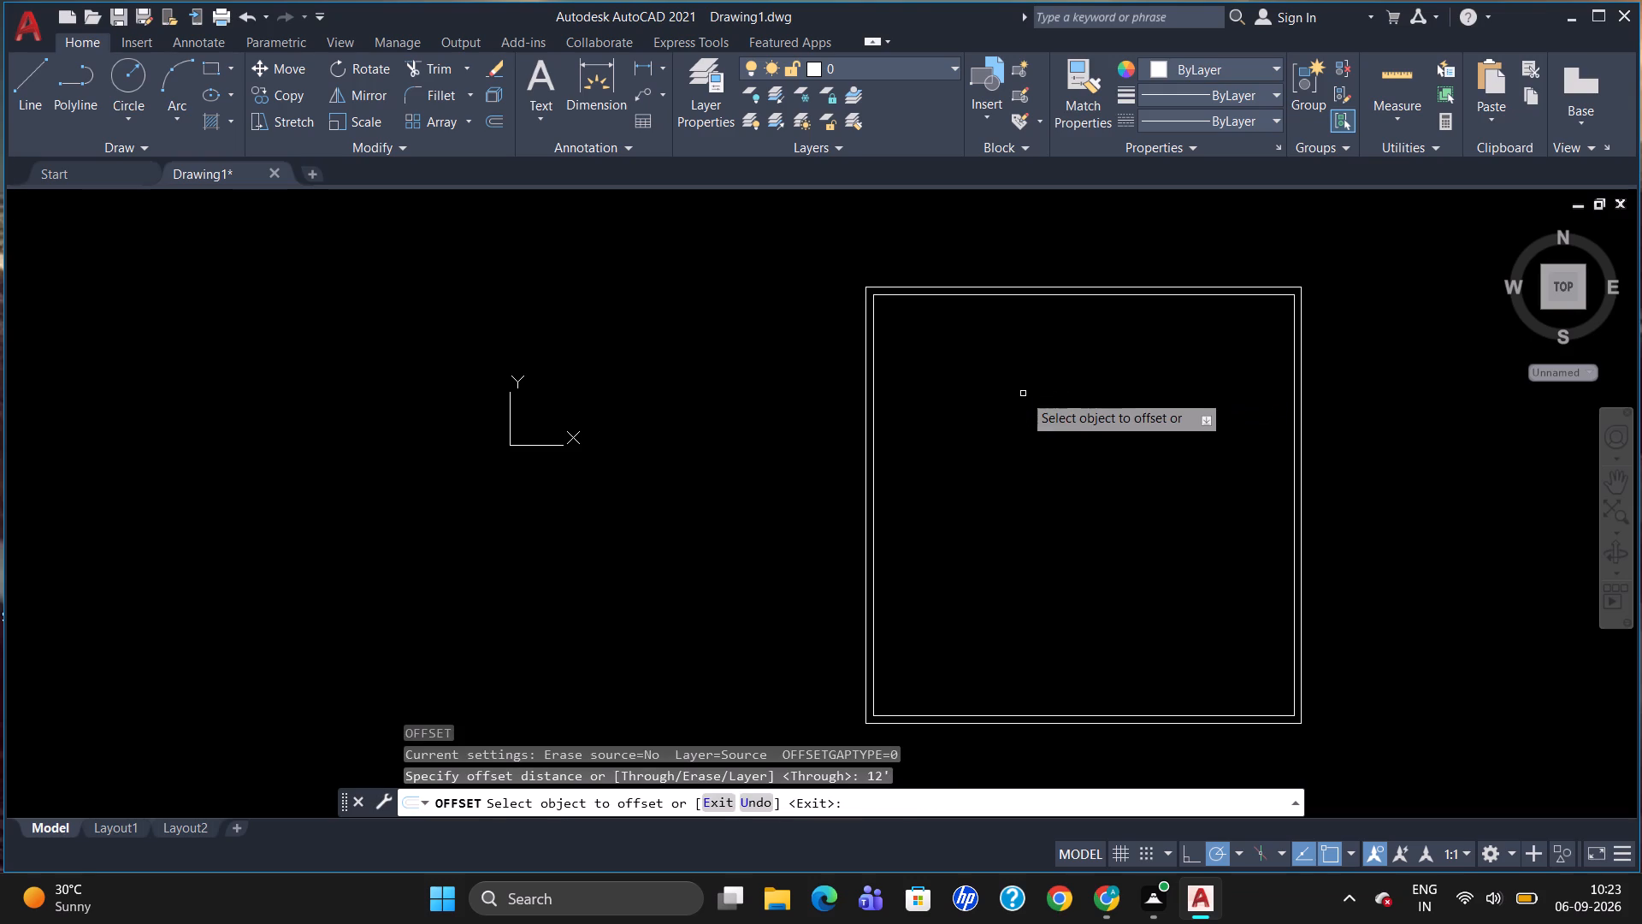
left_click(871, 379)
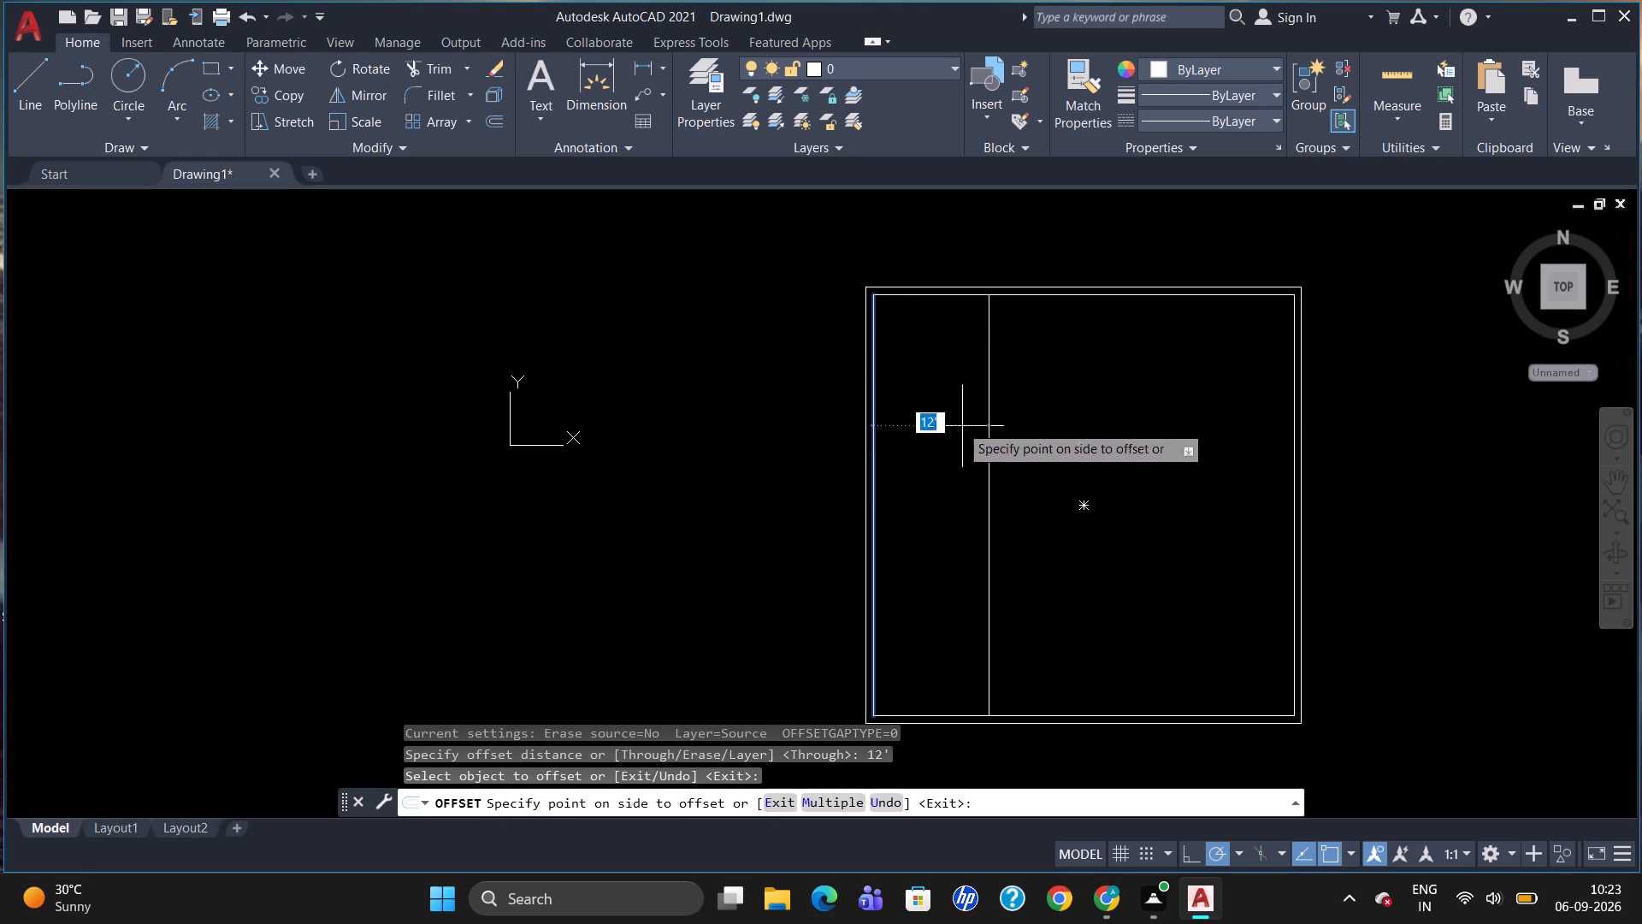
left_click(969, 431)
left_click(989, 460)
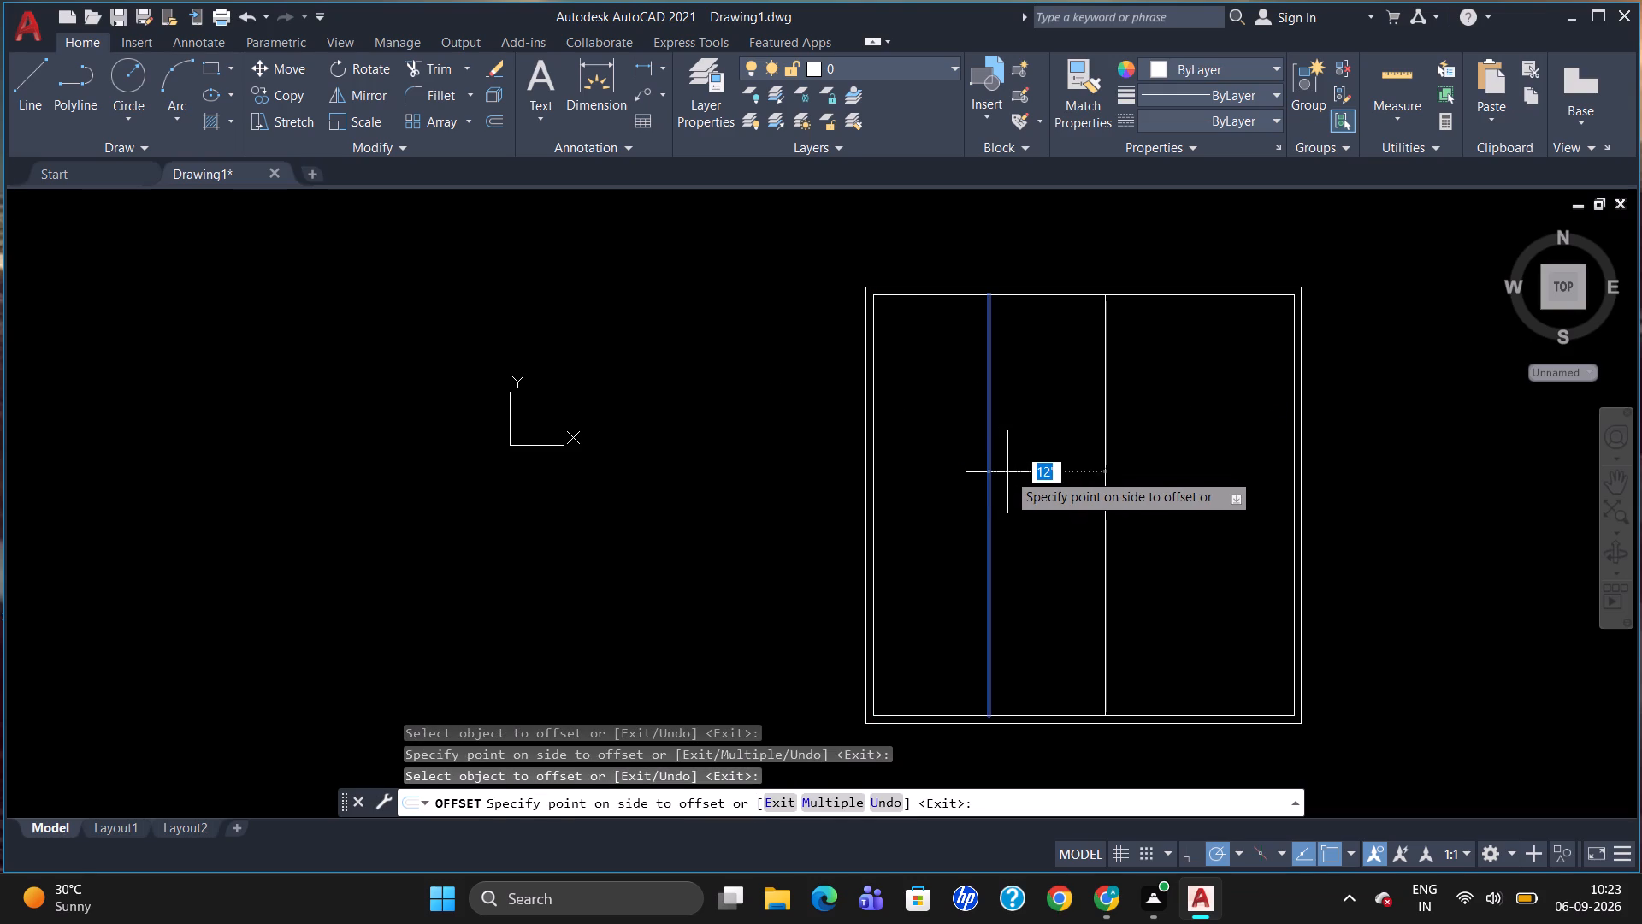
key("6")
key("shift+quotedbl")
key("Return")
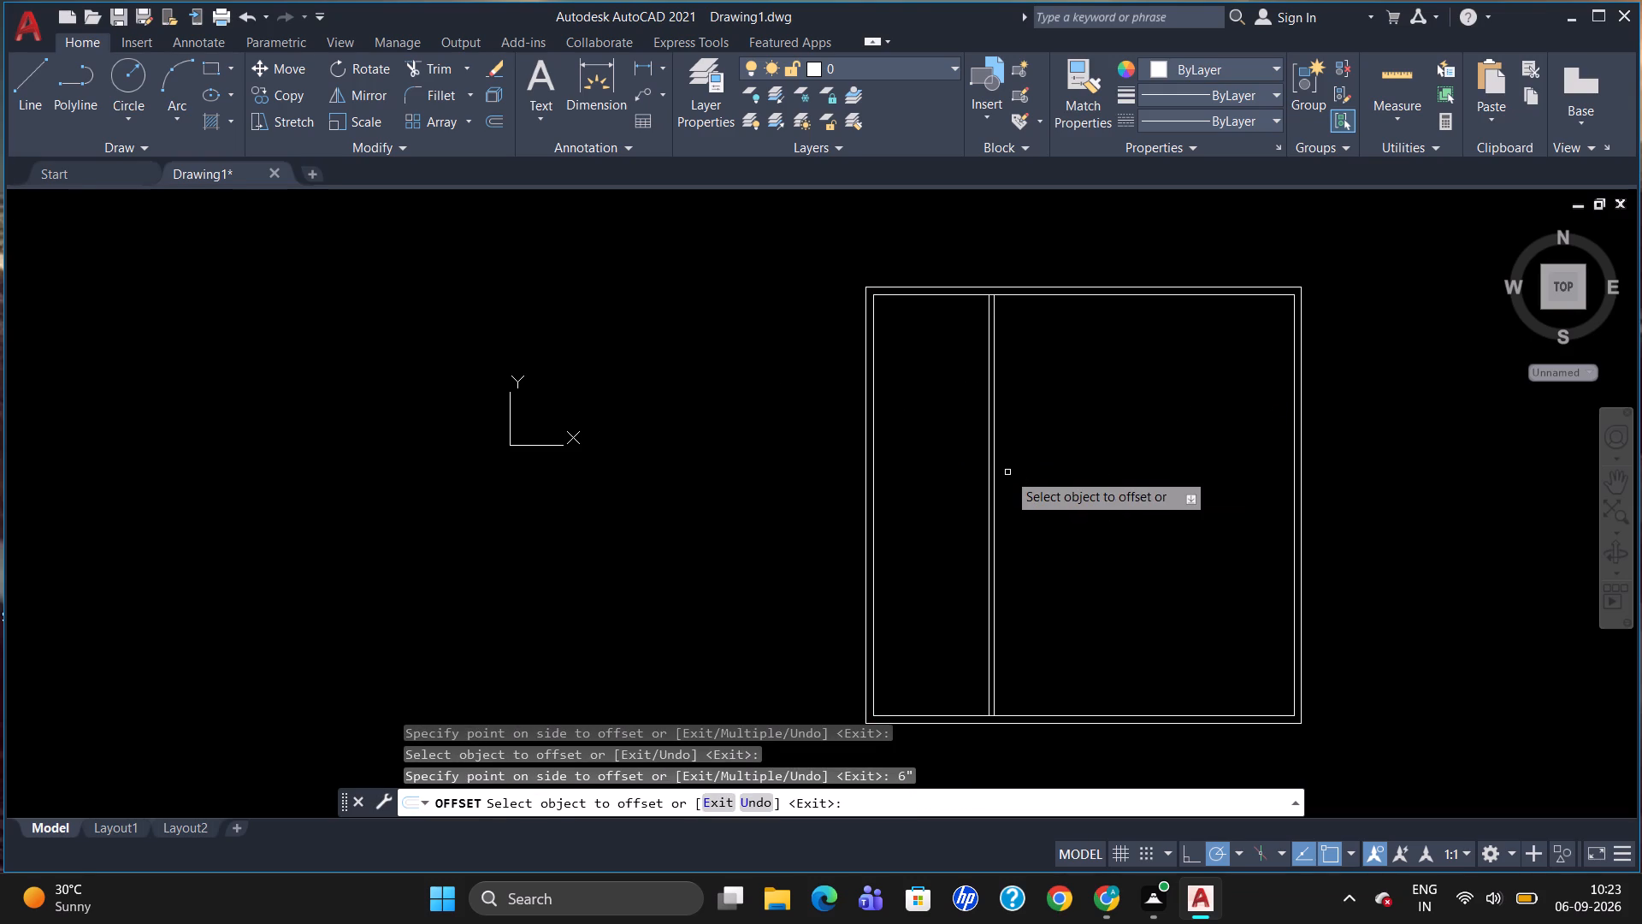
Offset the first partition's right line 10'1" to the right, and give the second vertical partition a 6" thickness.
left_click(996, 437)
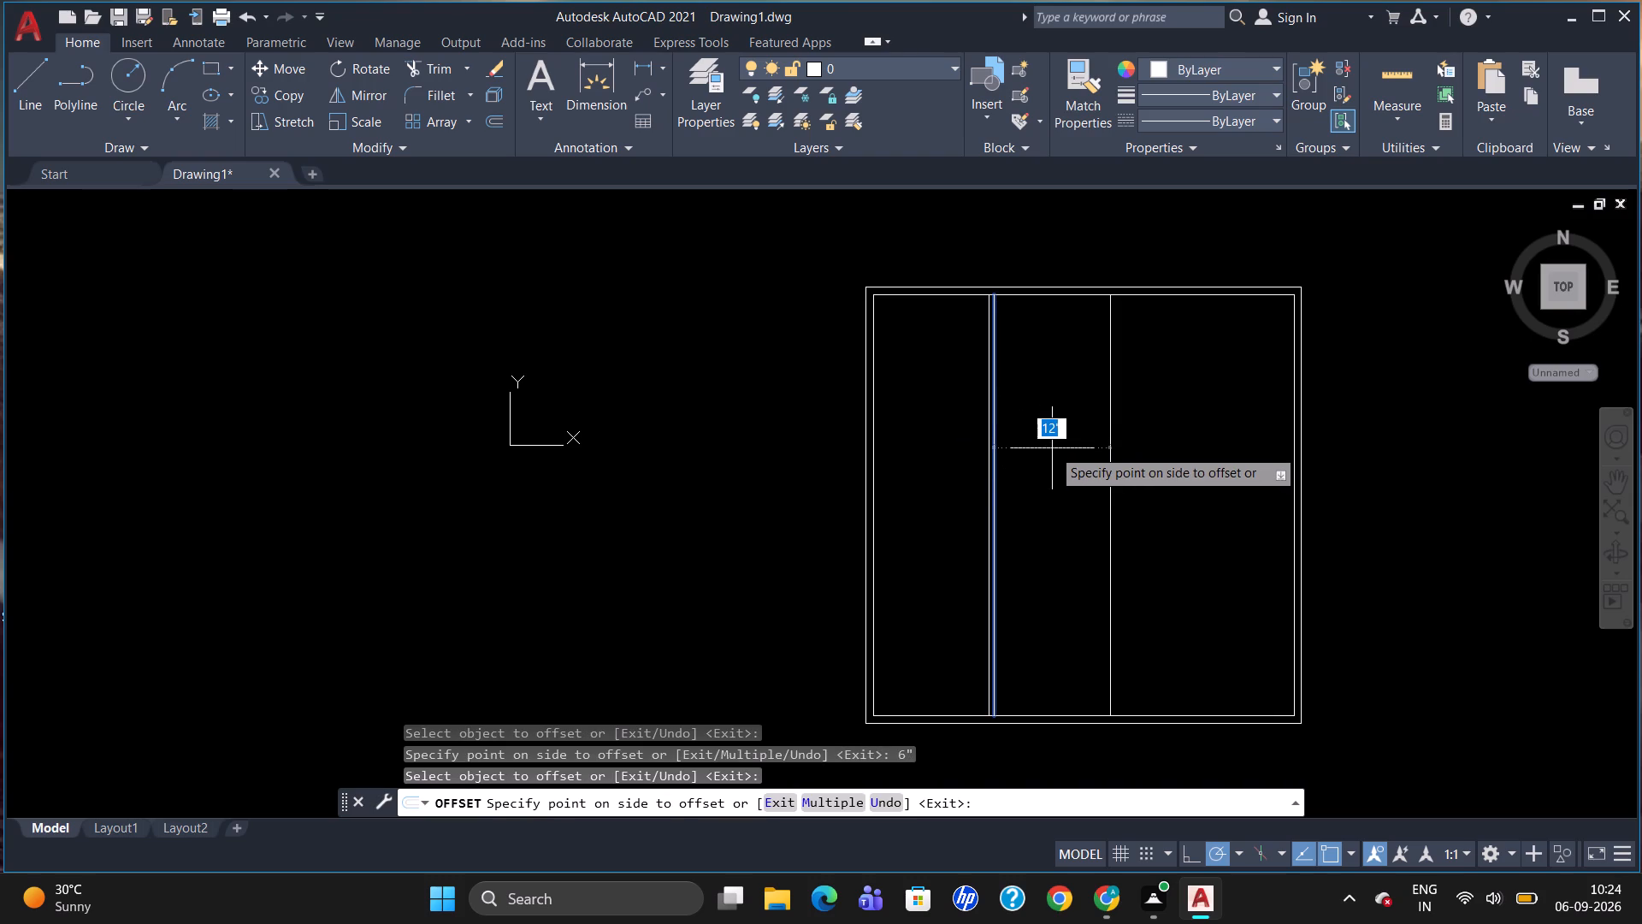
type("10'1\"")
key("Return")
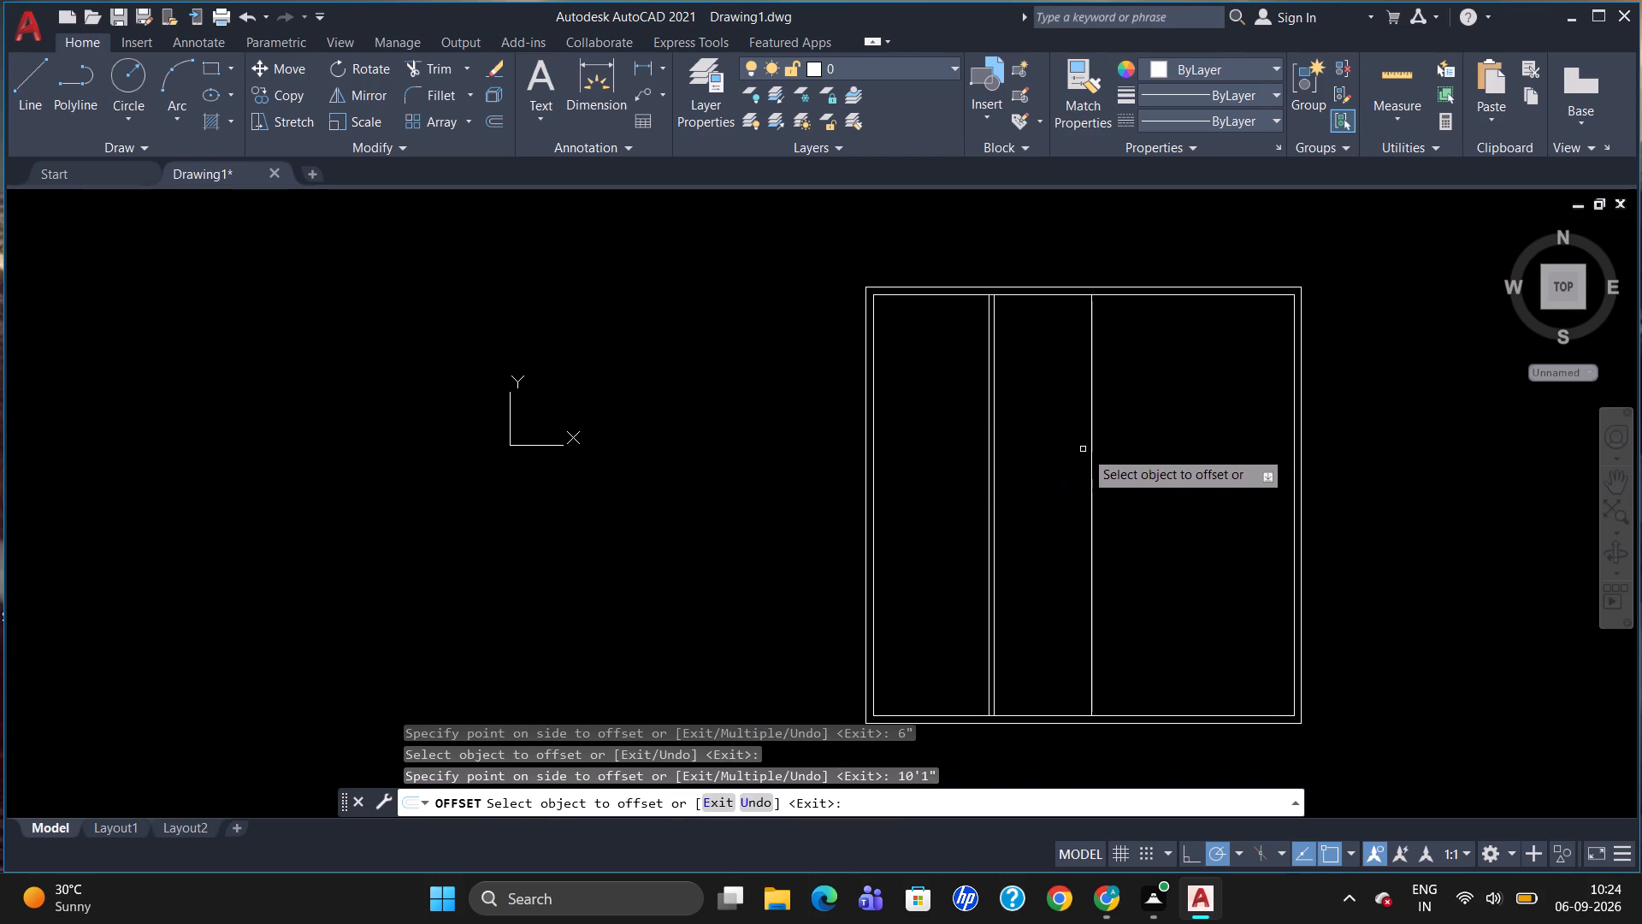
left_click(1092, 454)
key("6")
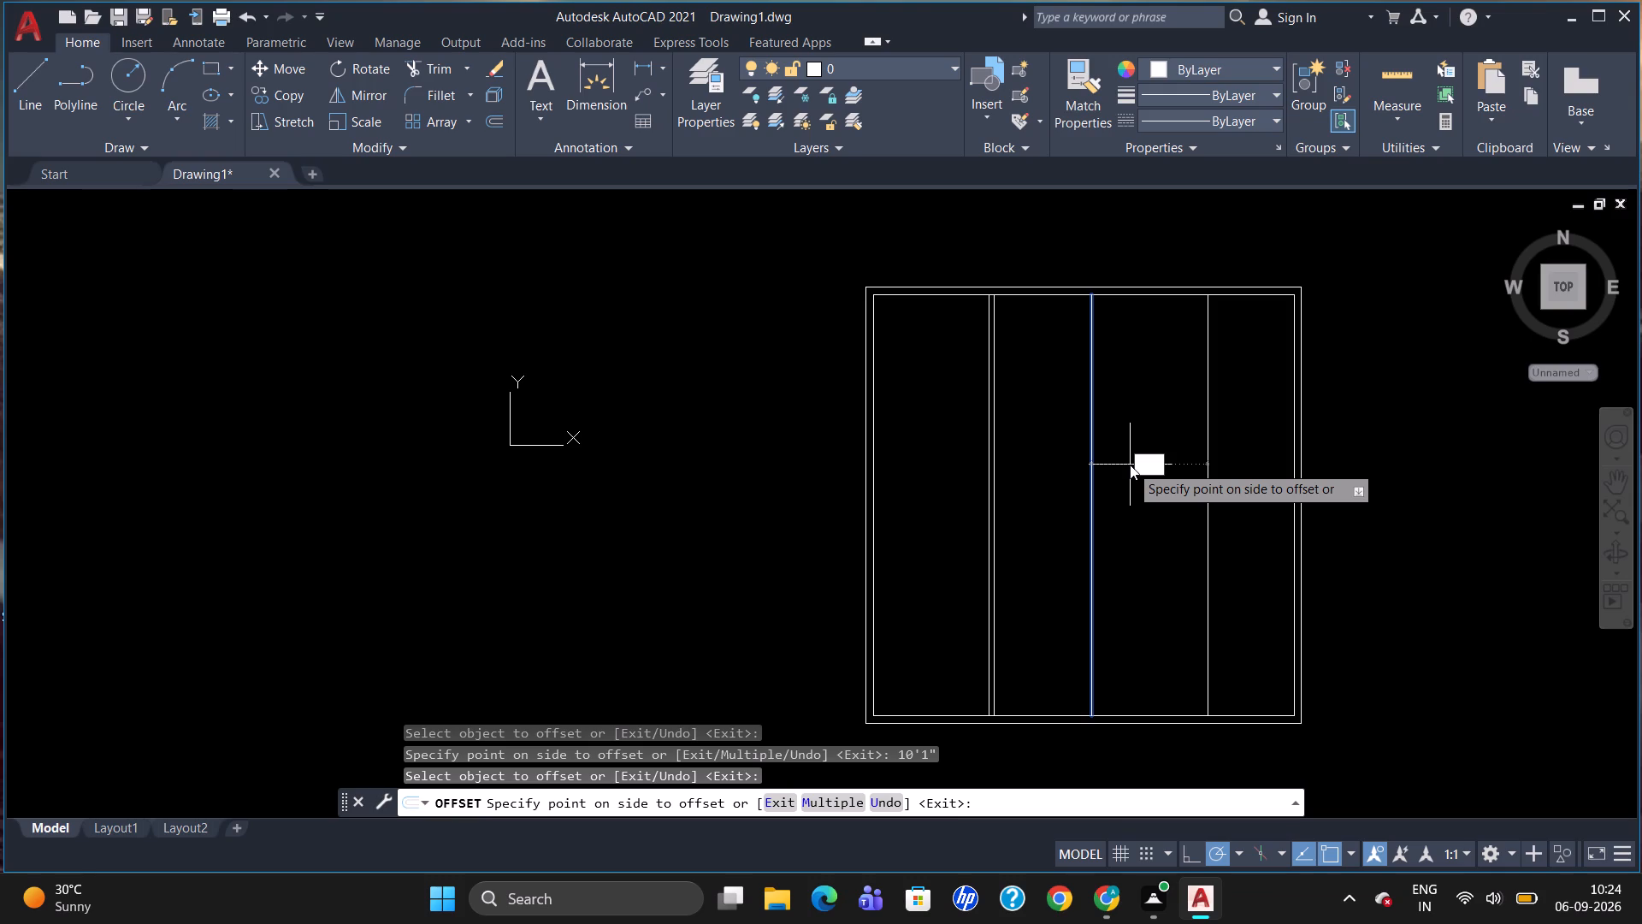
key("shift+quotedbl")
key("Return")
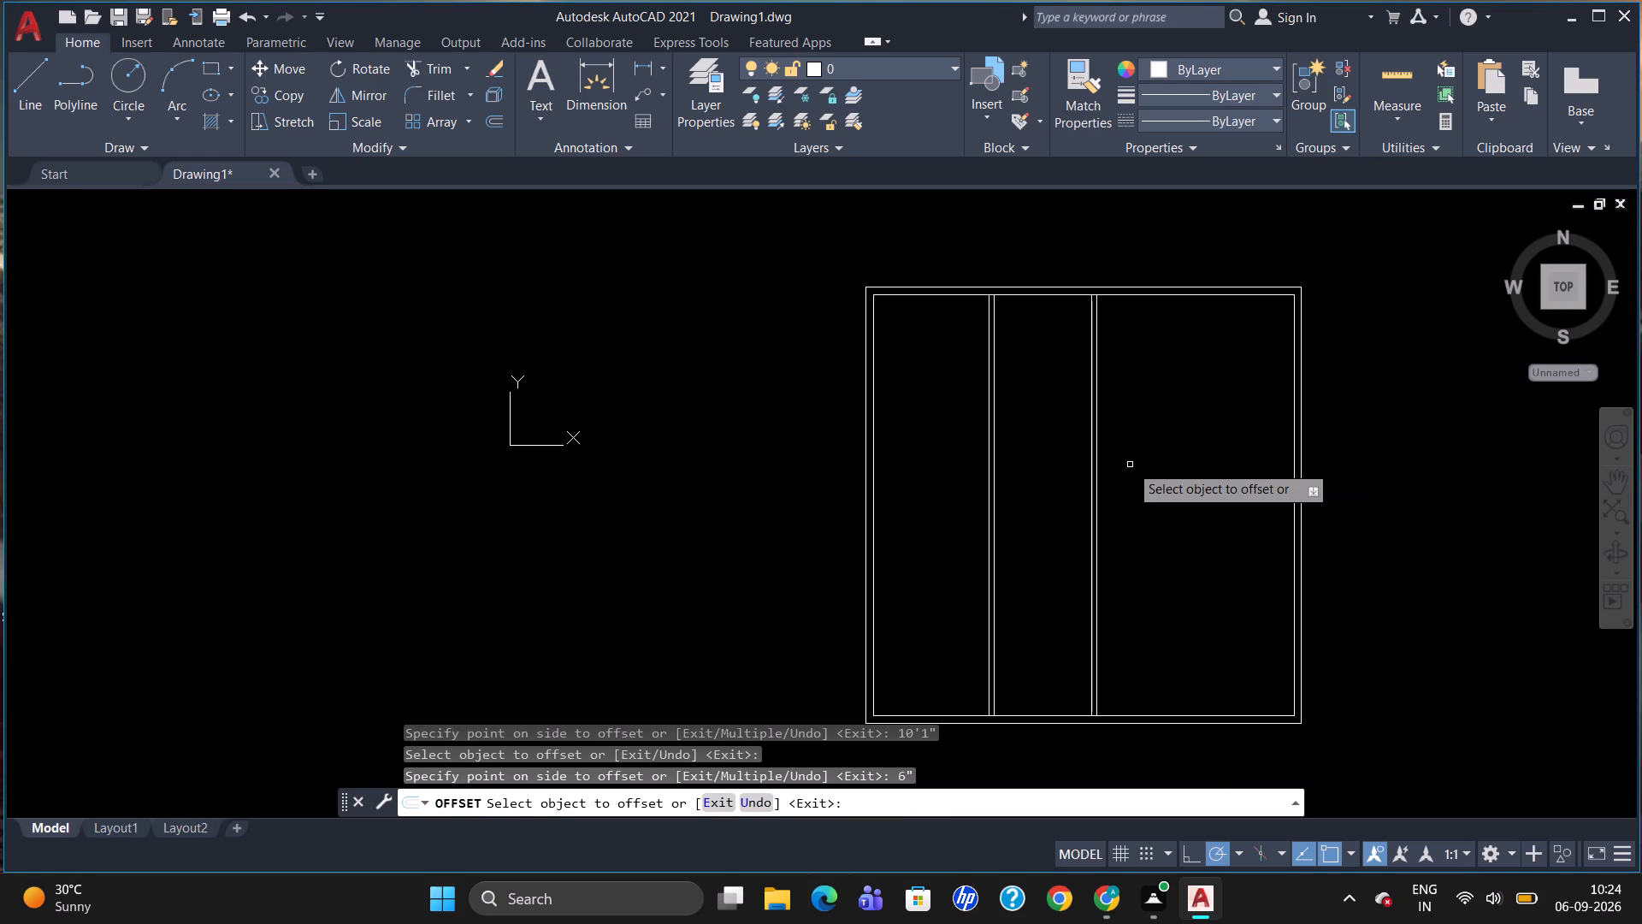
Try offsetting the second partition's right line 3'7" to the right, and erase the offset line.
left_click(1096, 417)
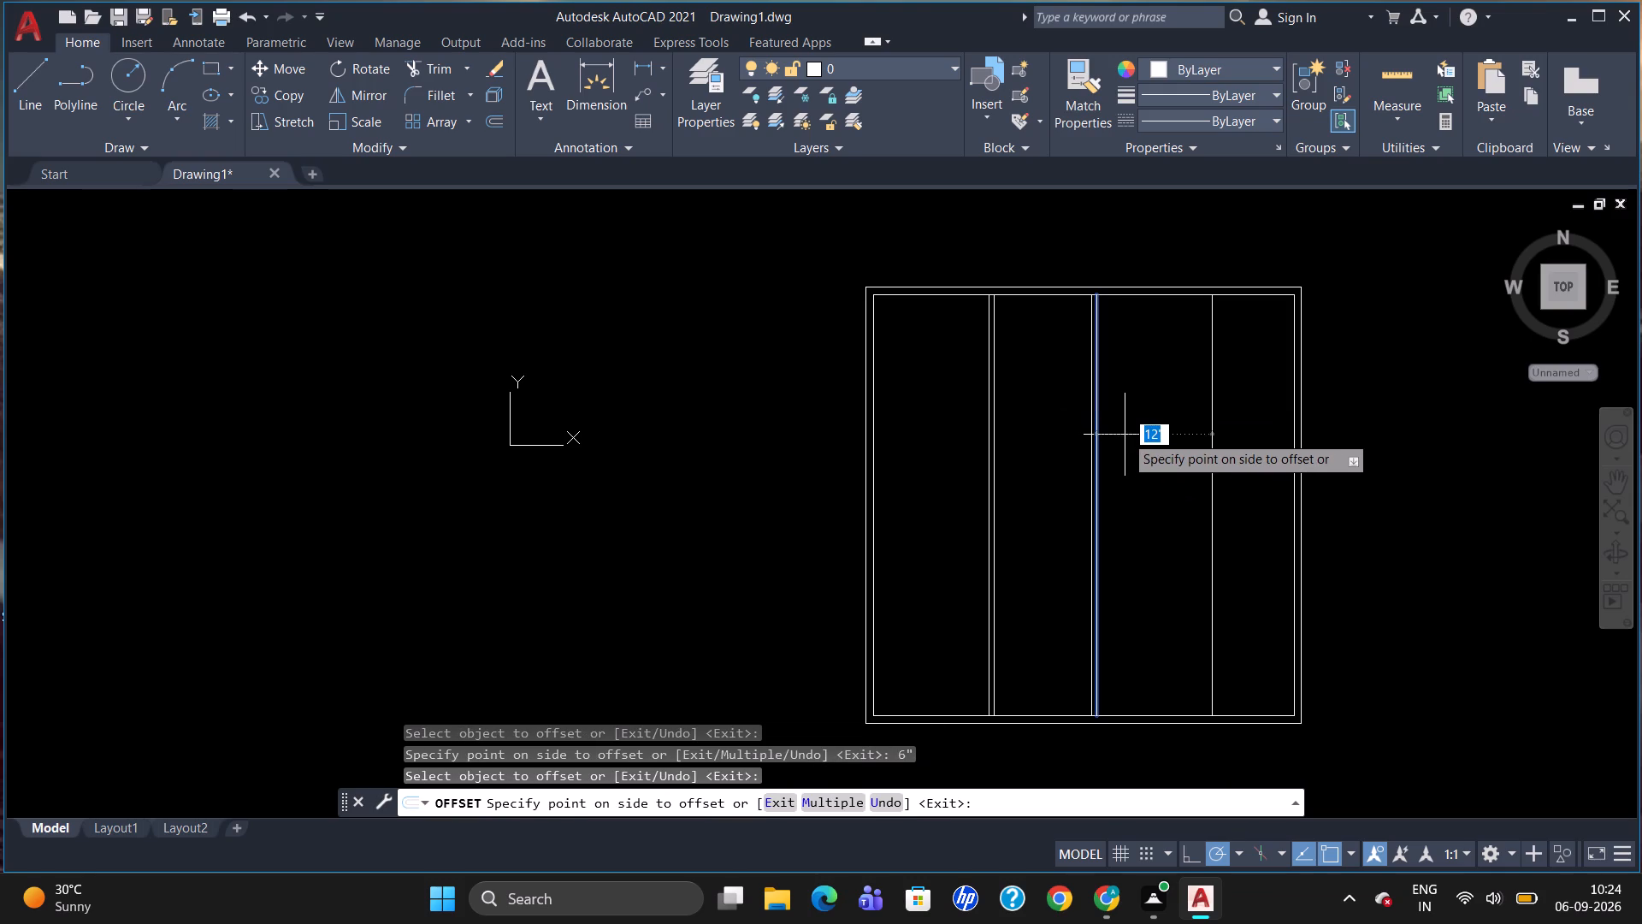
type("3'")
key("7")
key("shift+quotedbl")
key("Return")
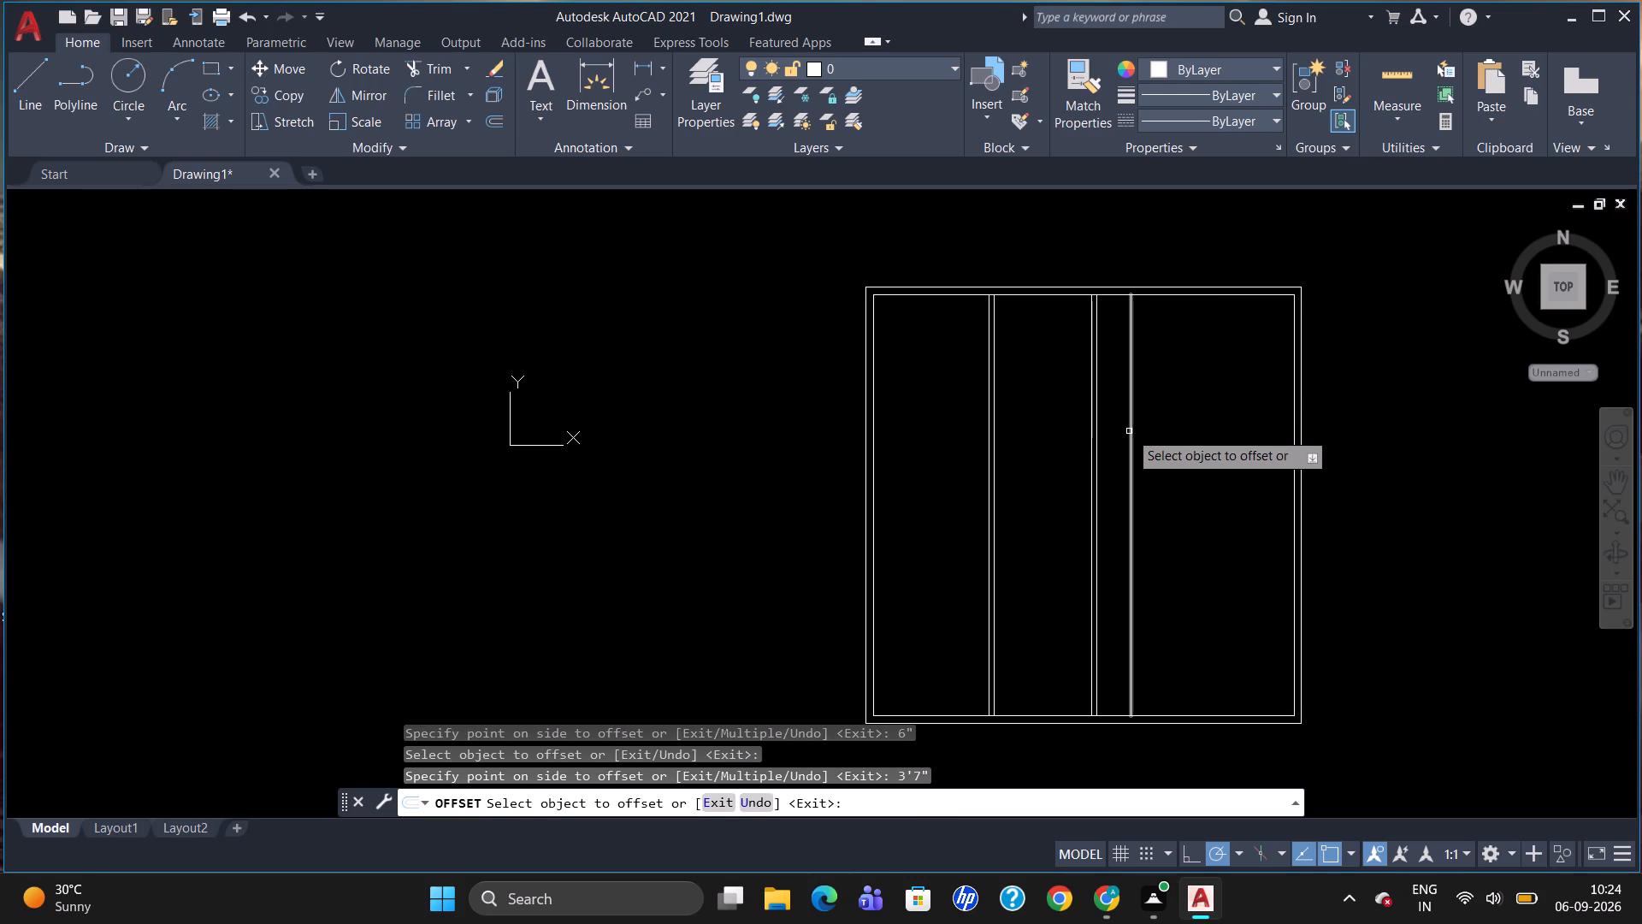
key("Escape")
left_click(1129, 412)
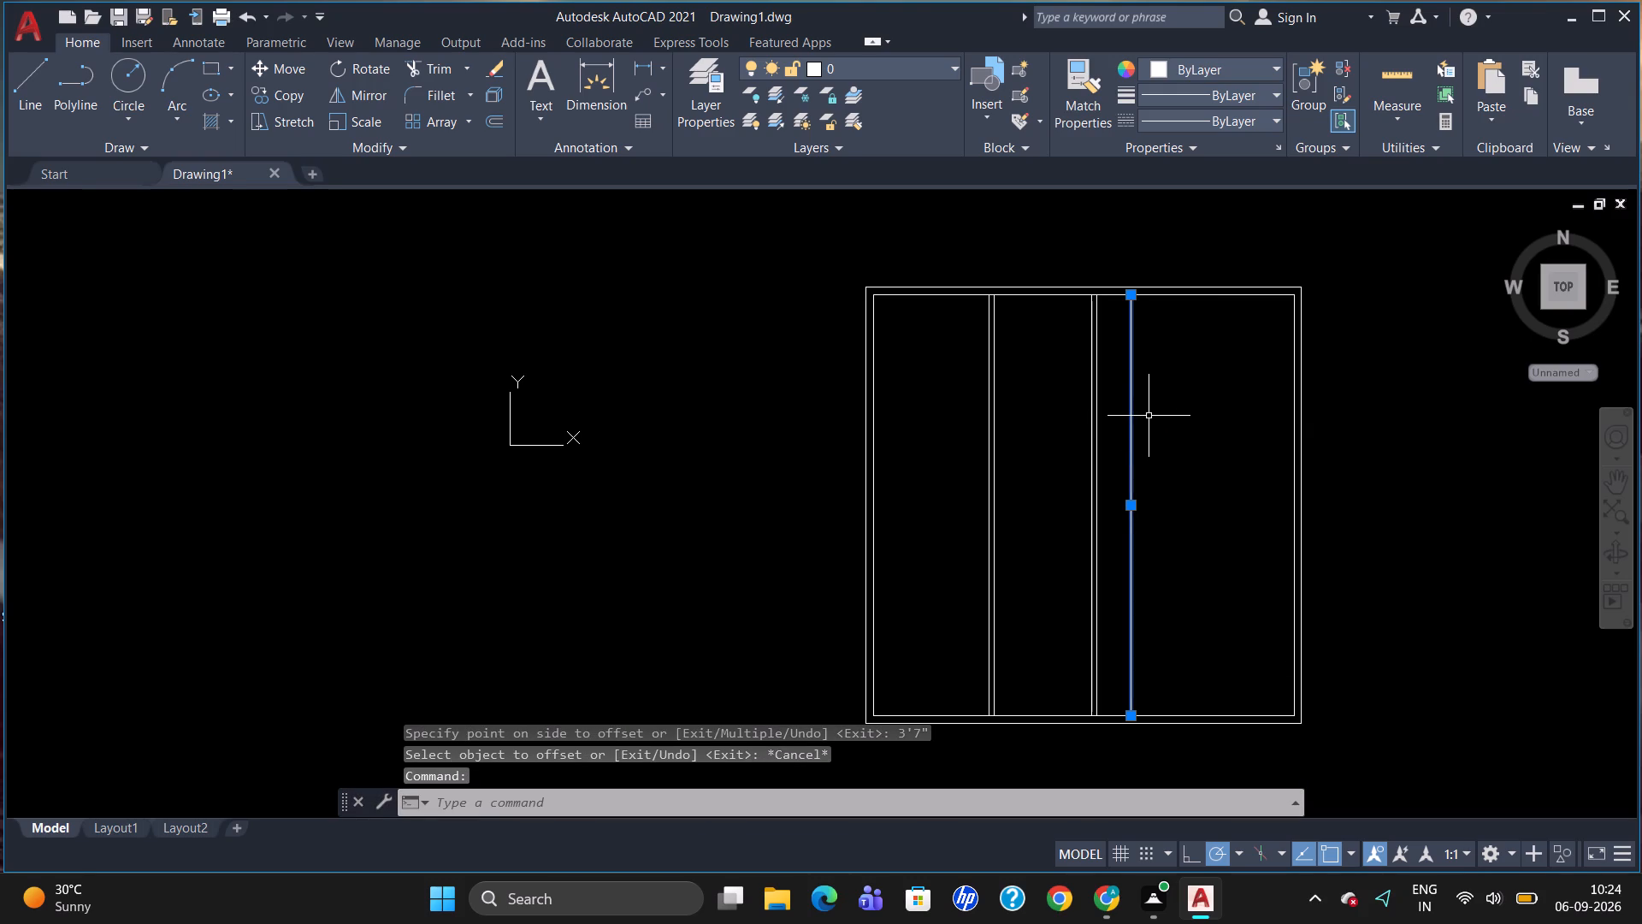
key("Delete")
Offset the second partition's right line 3'7" to the right, and give the third vertical partition a 6" thickness.
key("o")
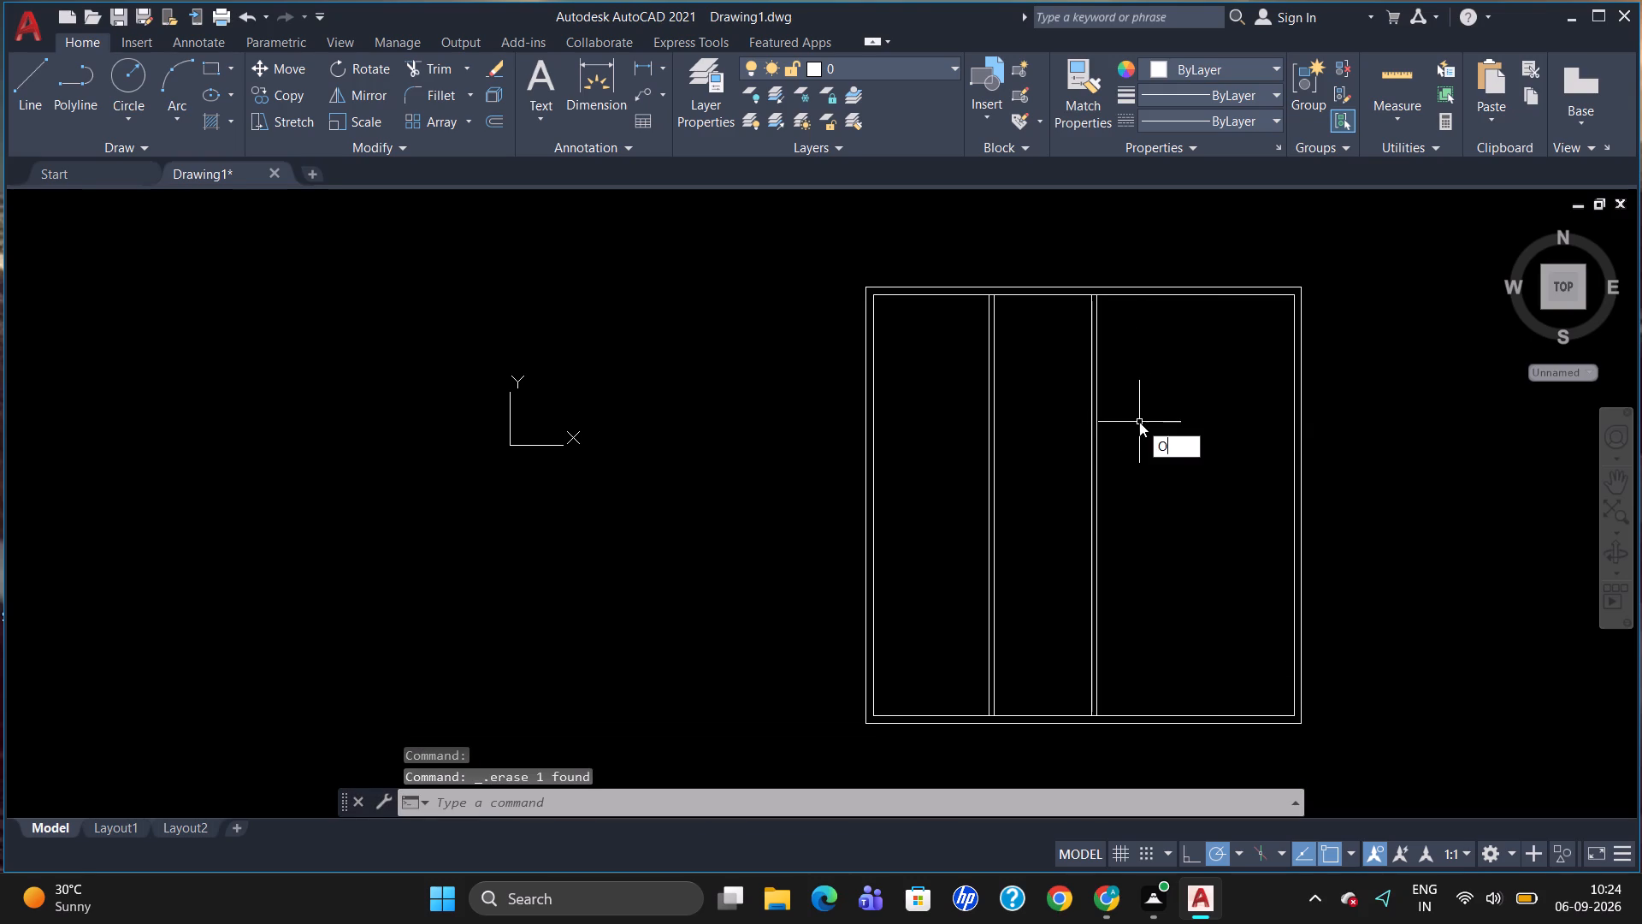
key("Return")
type("3'7")
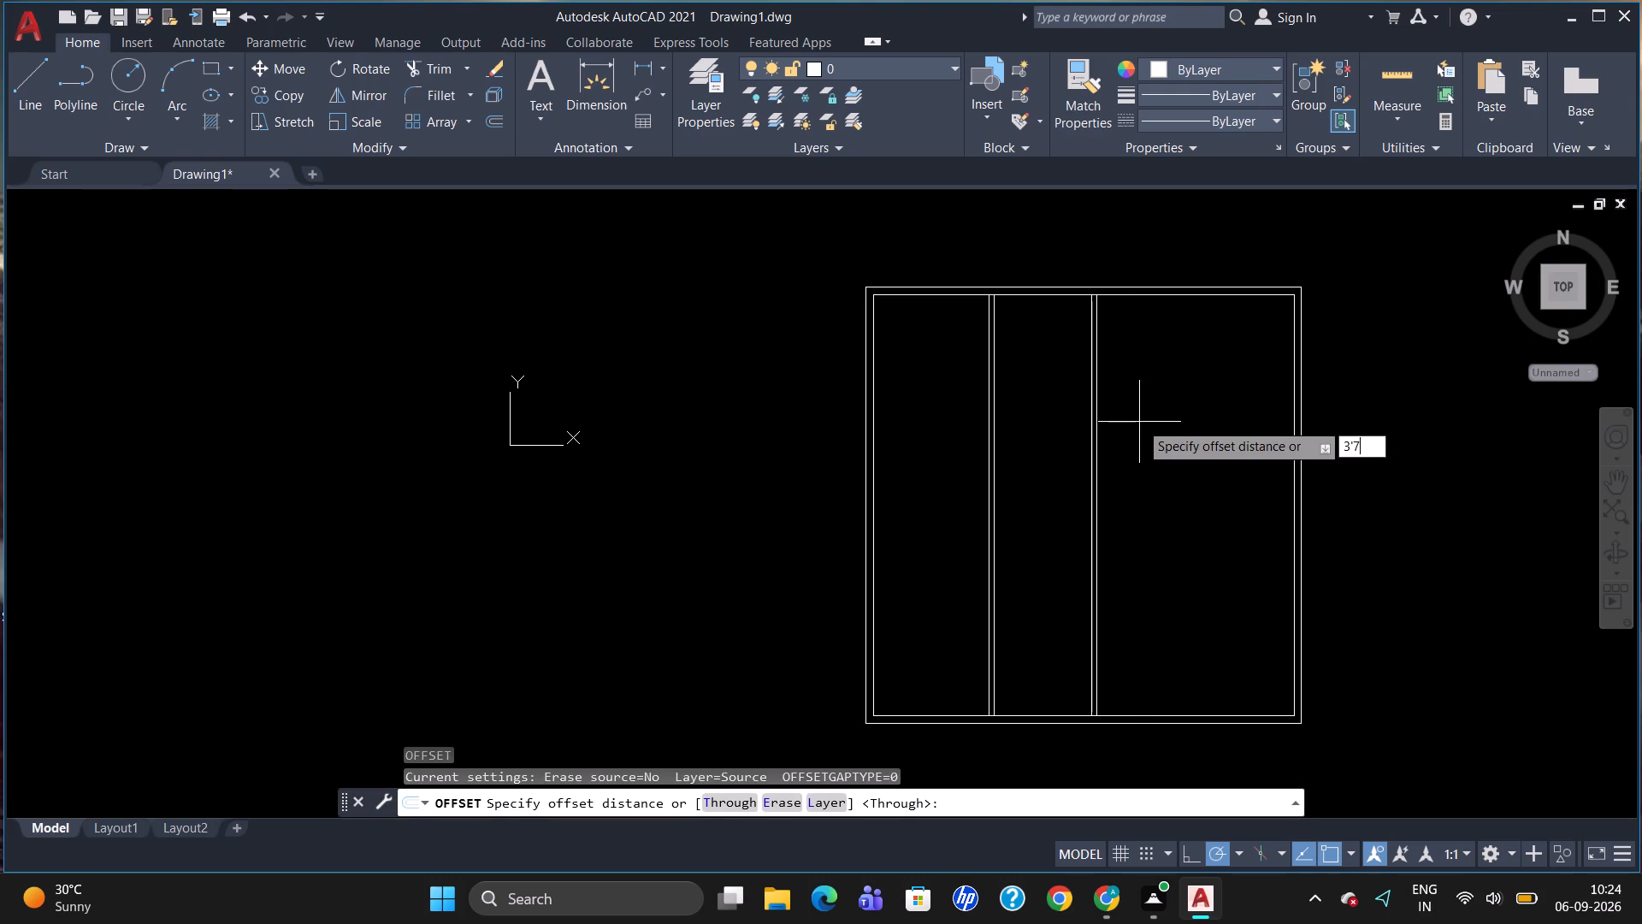
key("shift+quotedbl")
key("Return")
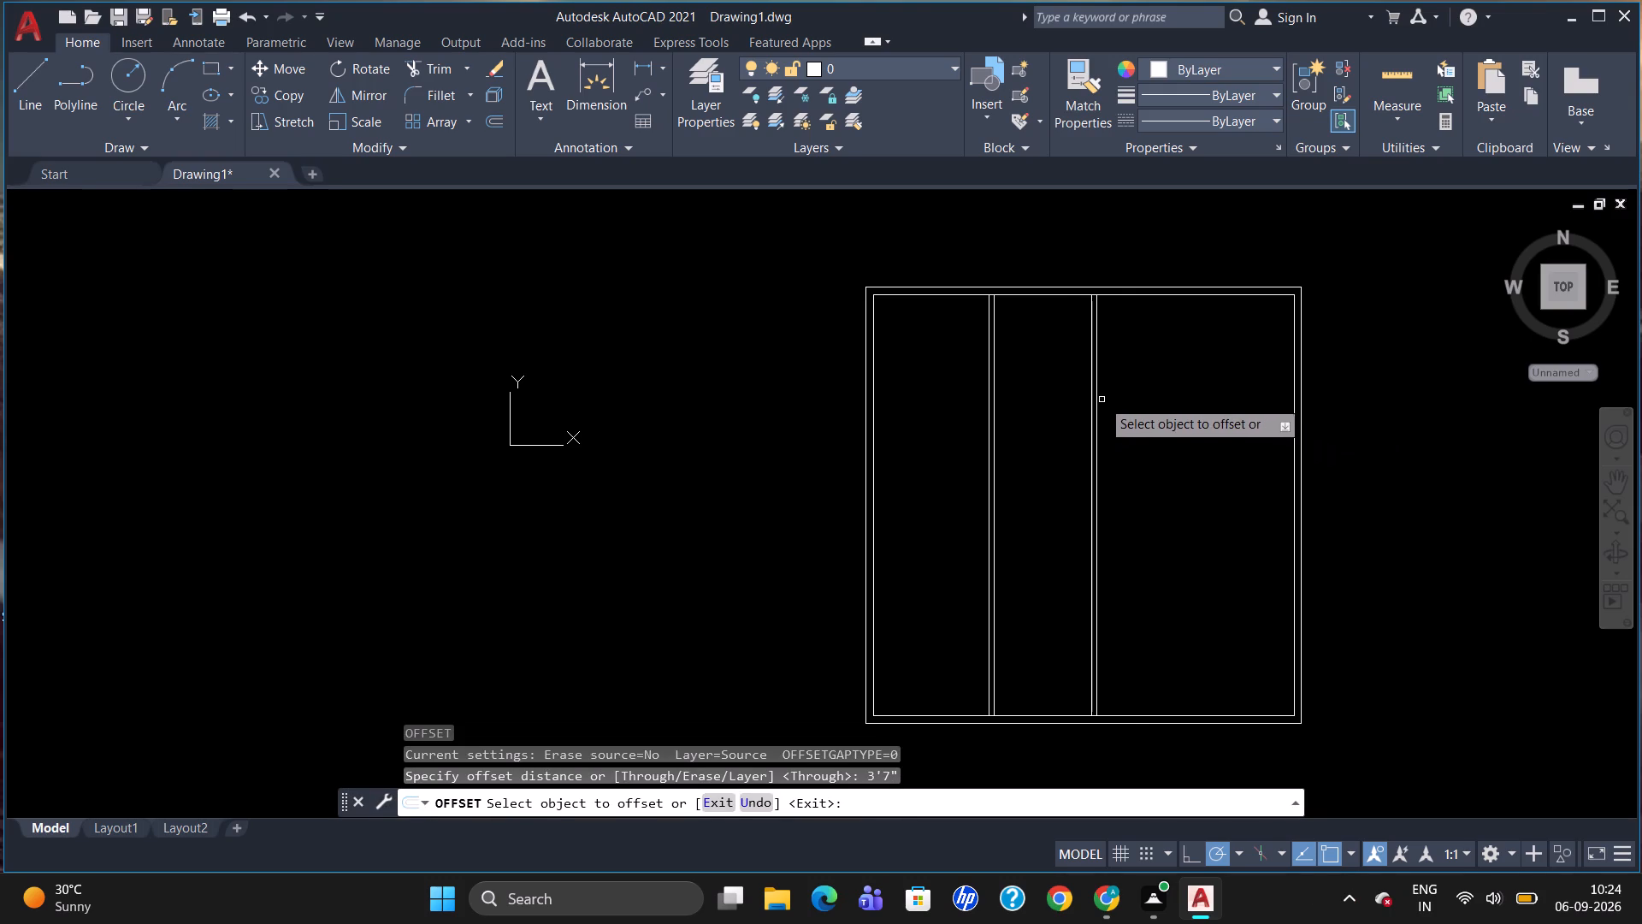
left_click(1096, 393)
left_click(1149, 391)
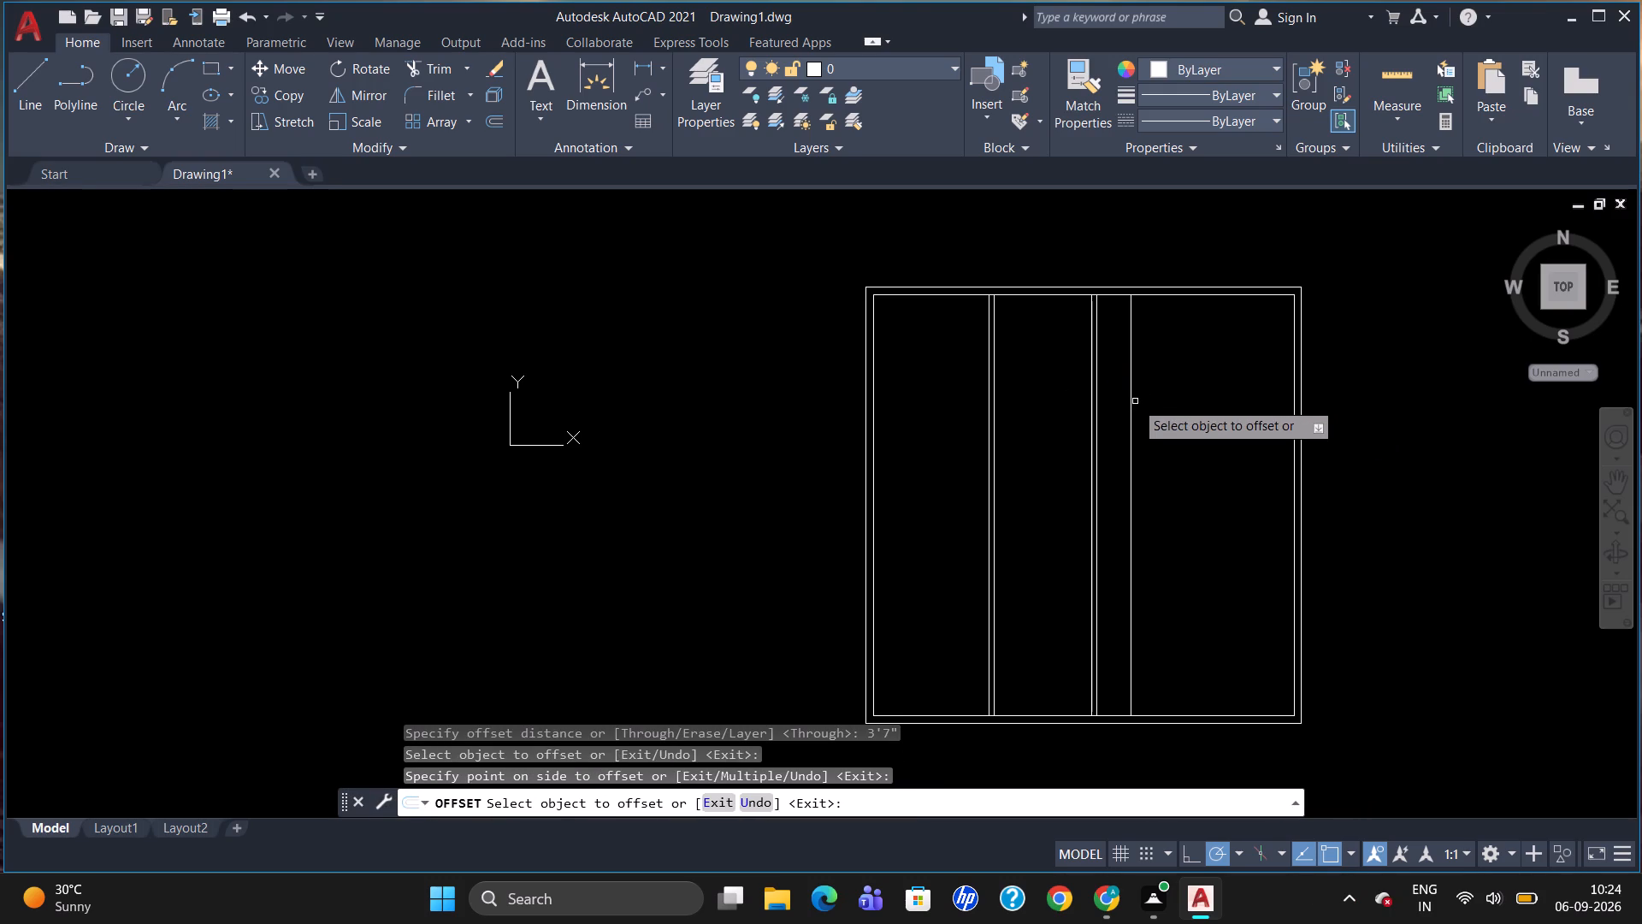
left_click(1132, 406)
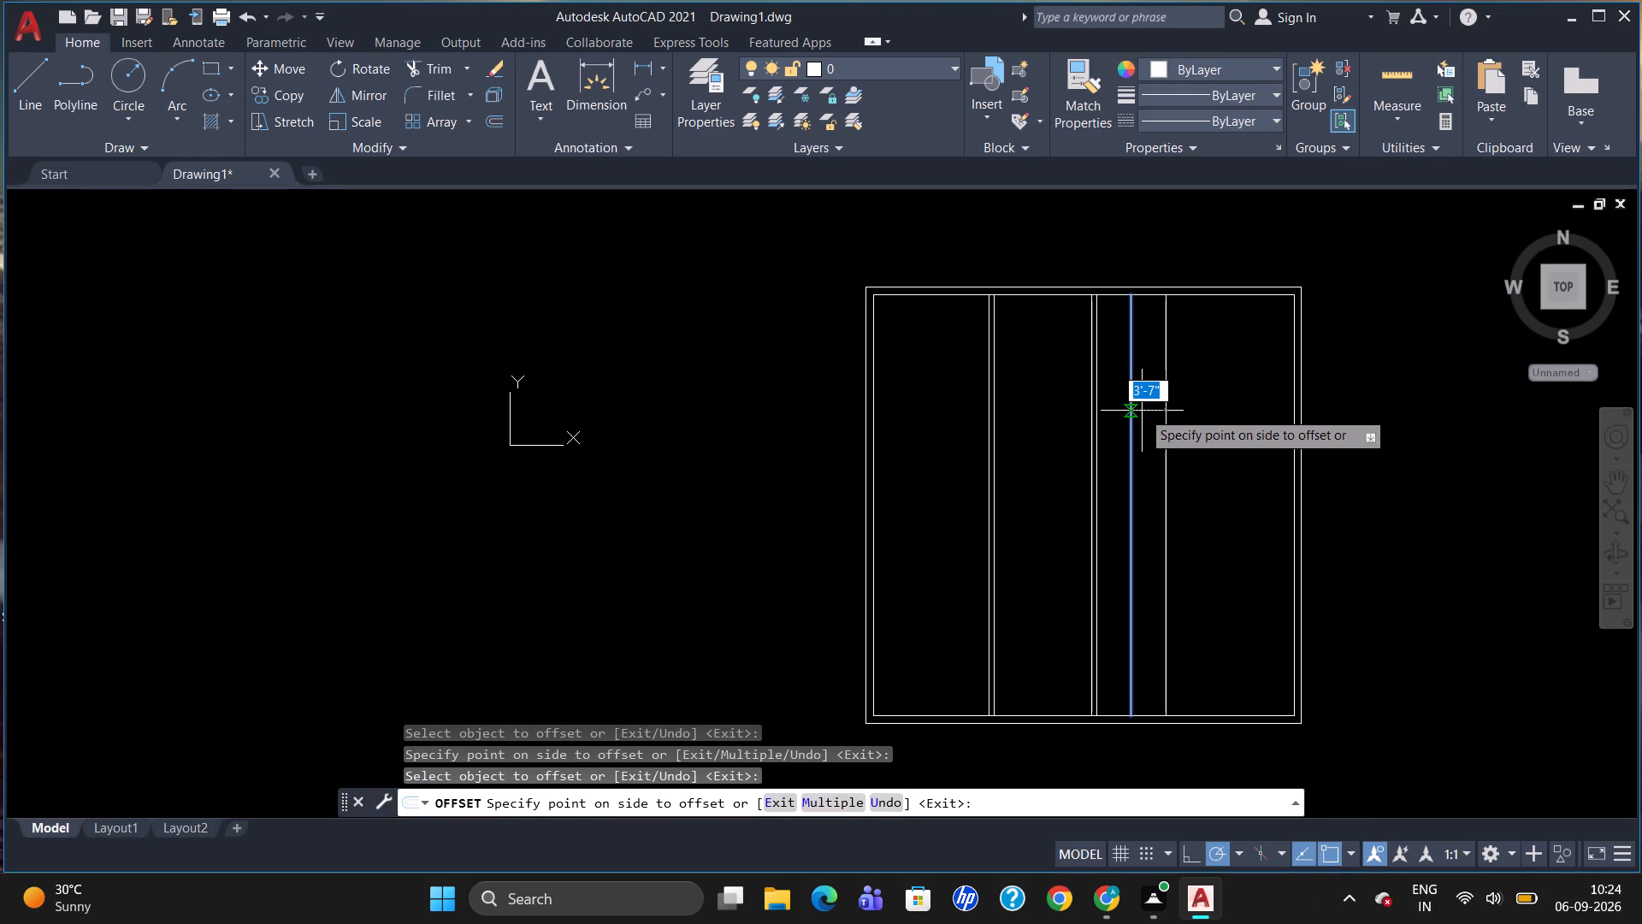
key("6")
key("shift+quotedbl")
key("Return")
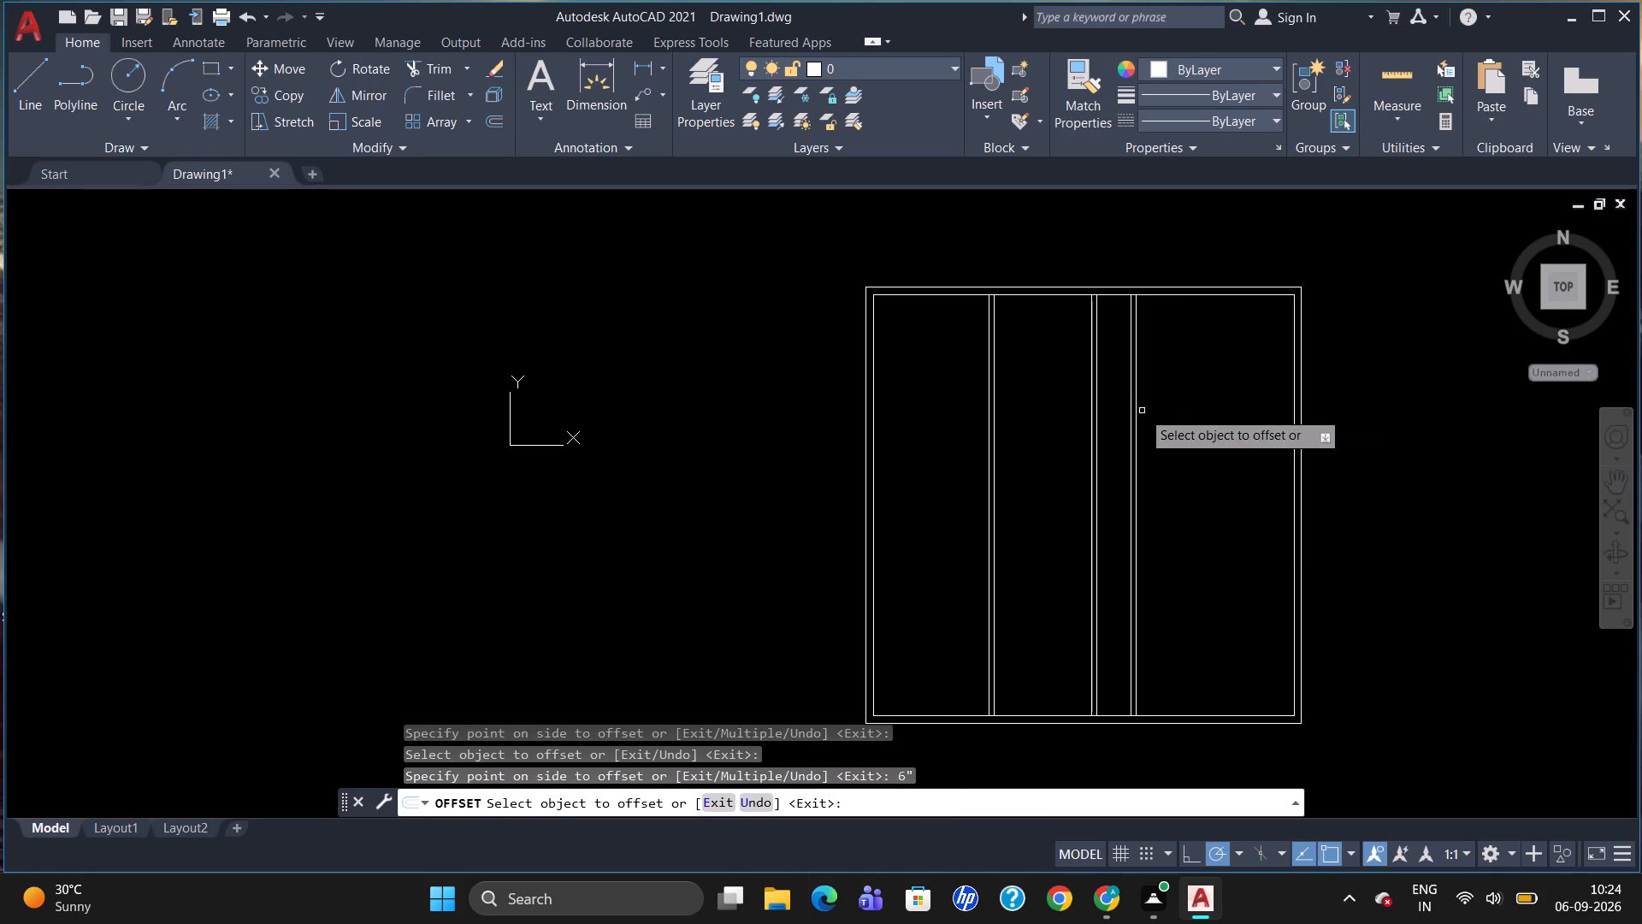
key("Escape")
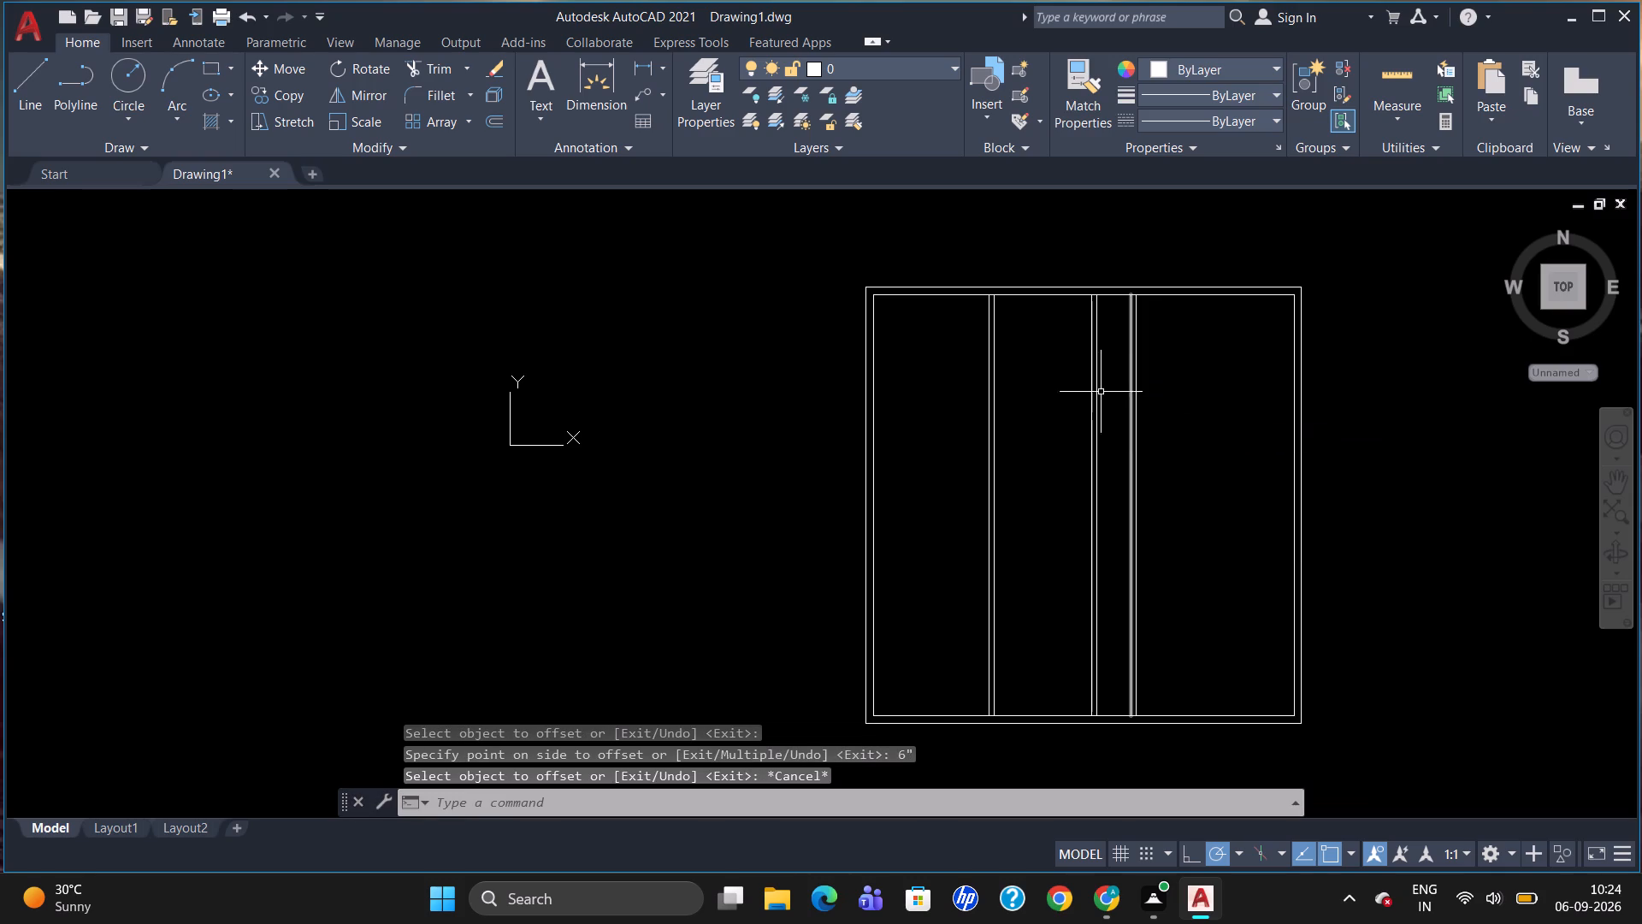
Check the clear width between the second and third partitions with a temporary linear dimension, and erase it.
scroll(1096, 383, "up", 1)
type("DLI")
key("Return")
left_click(1100, 246)
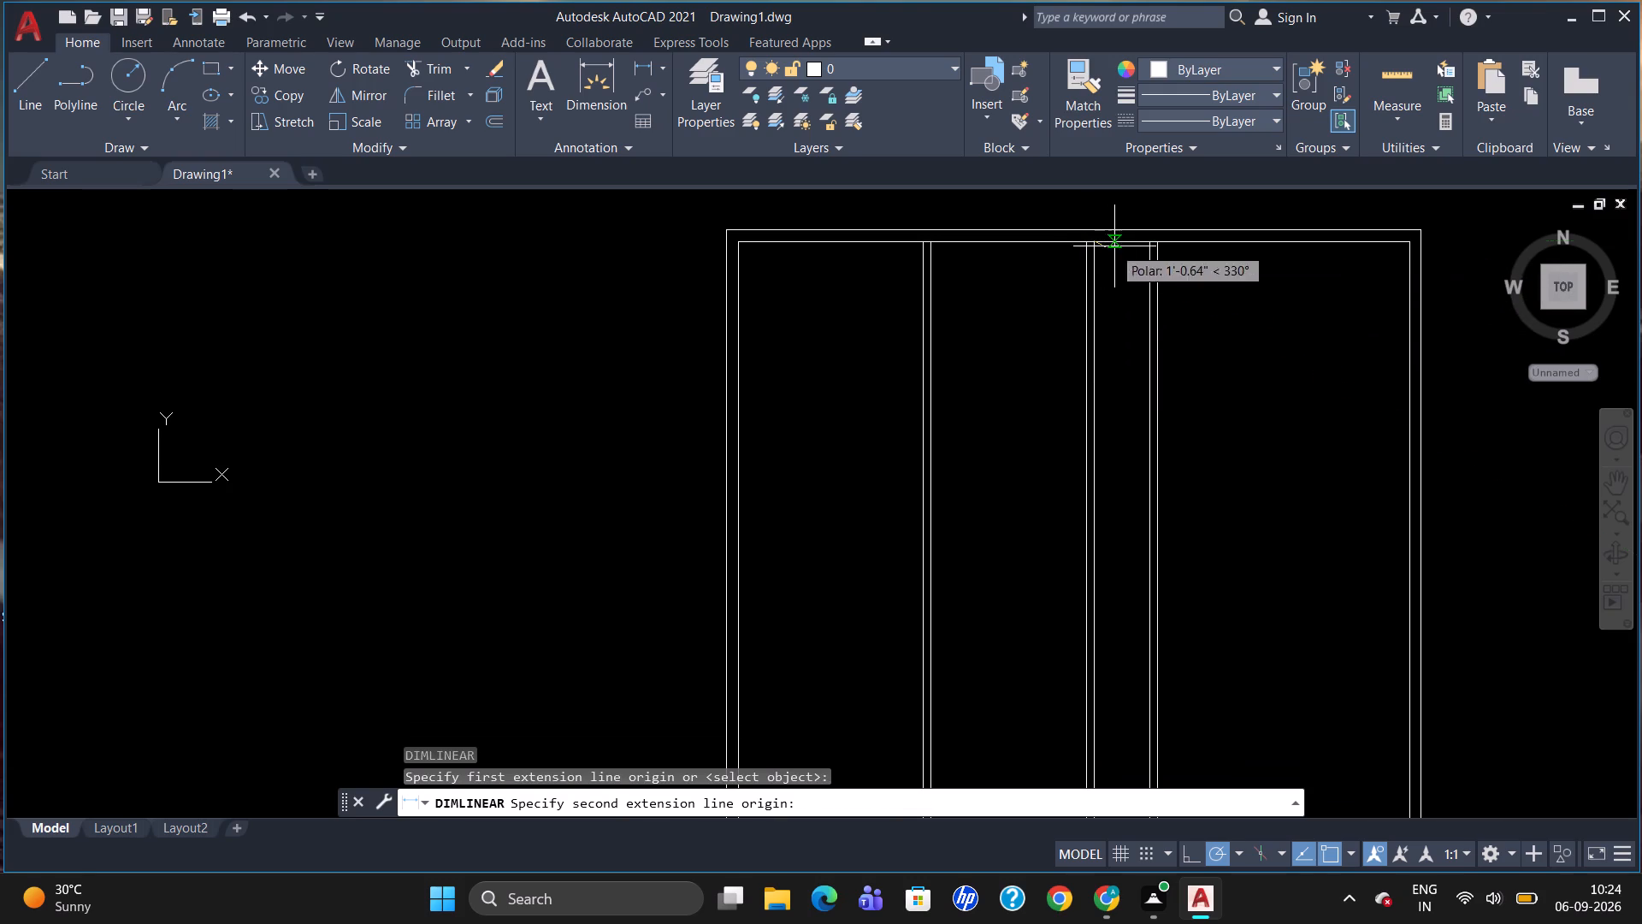
left_click(1149, 247)
left_click(1146, 268)
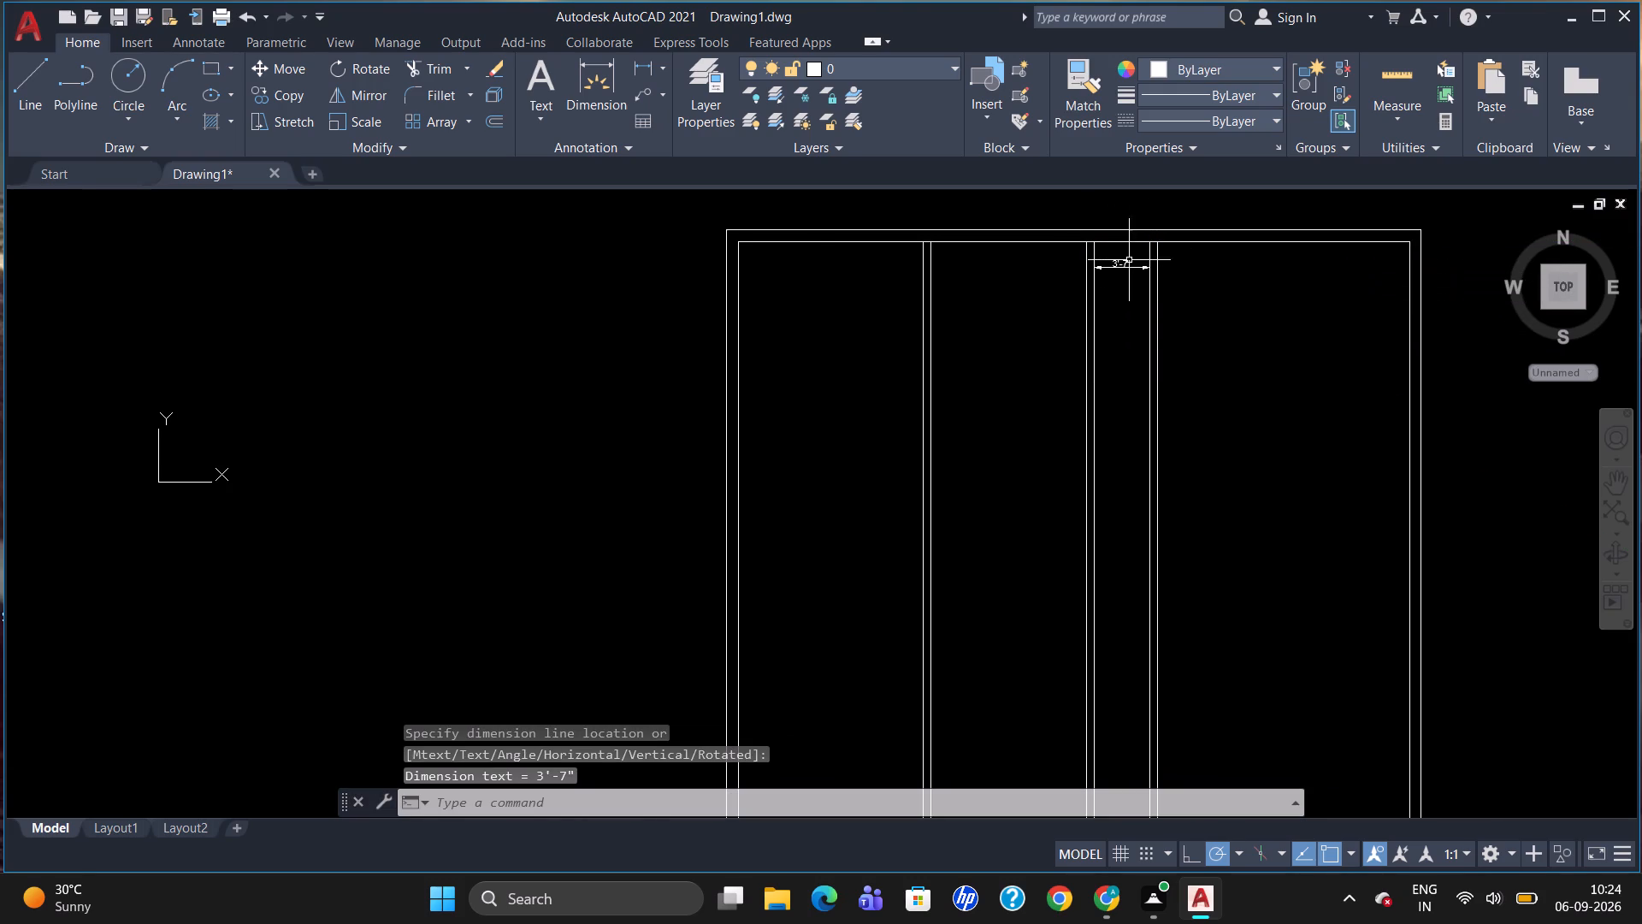
left_click(1111, 266)
key("Delete")
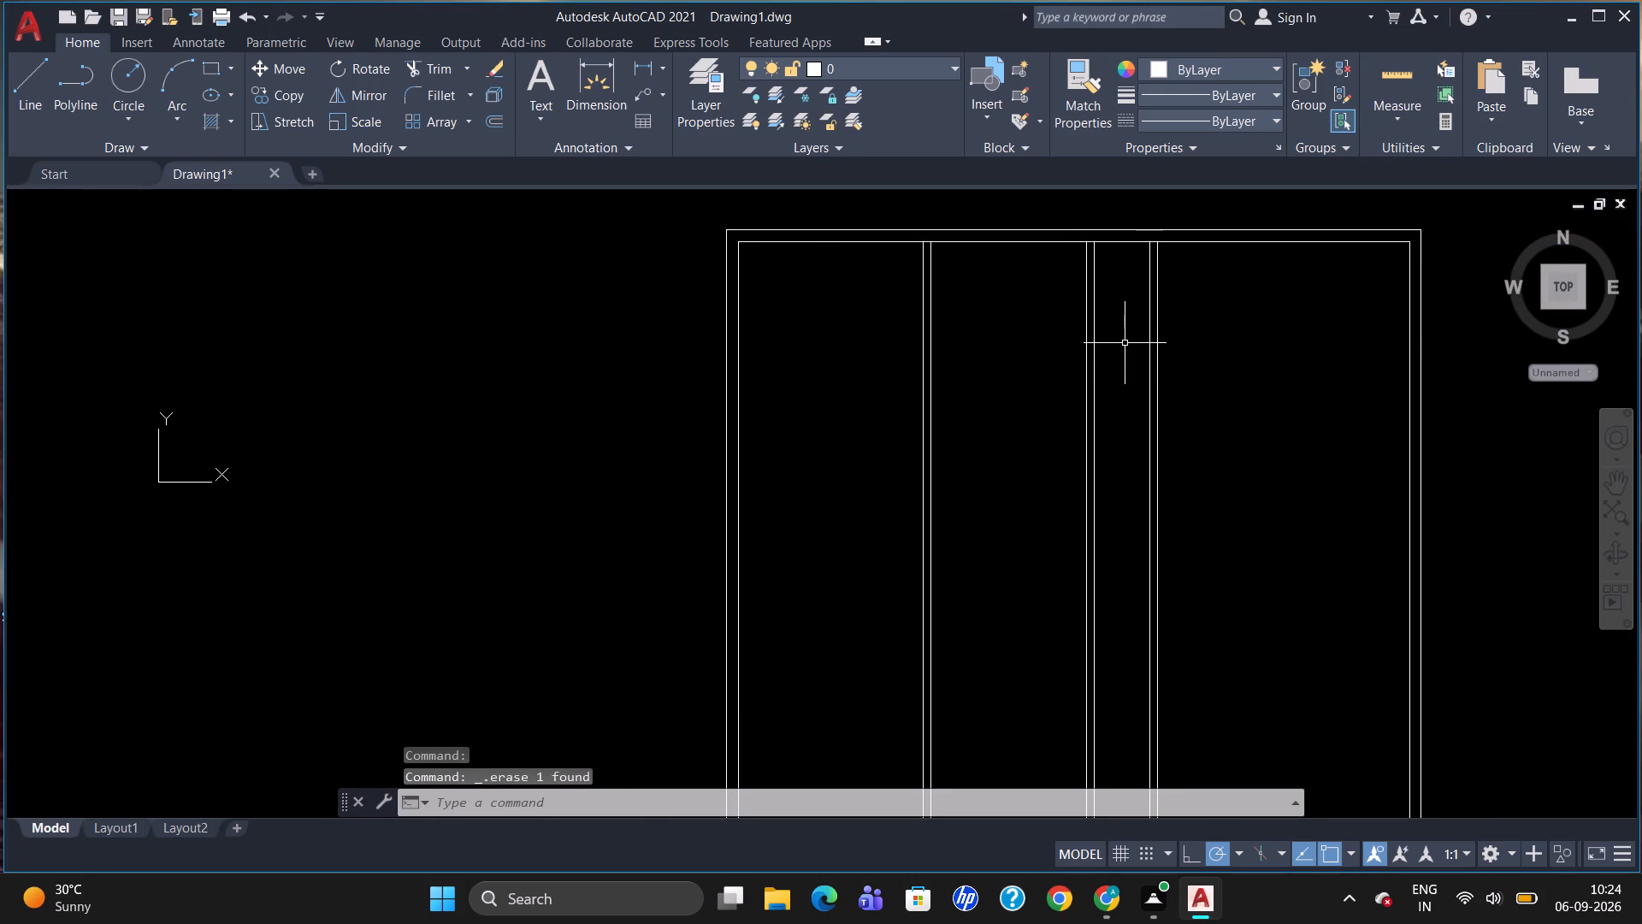
Offset the top inner wall line 13' downward, and give this horizontal partition a 6" thickness.
scroll(1134, 330, "down", 1)
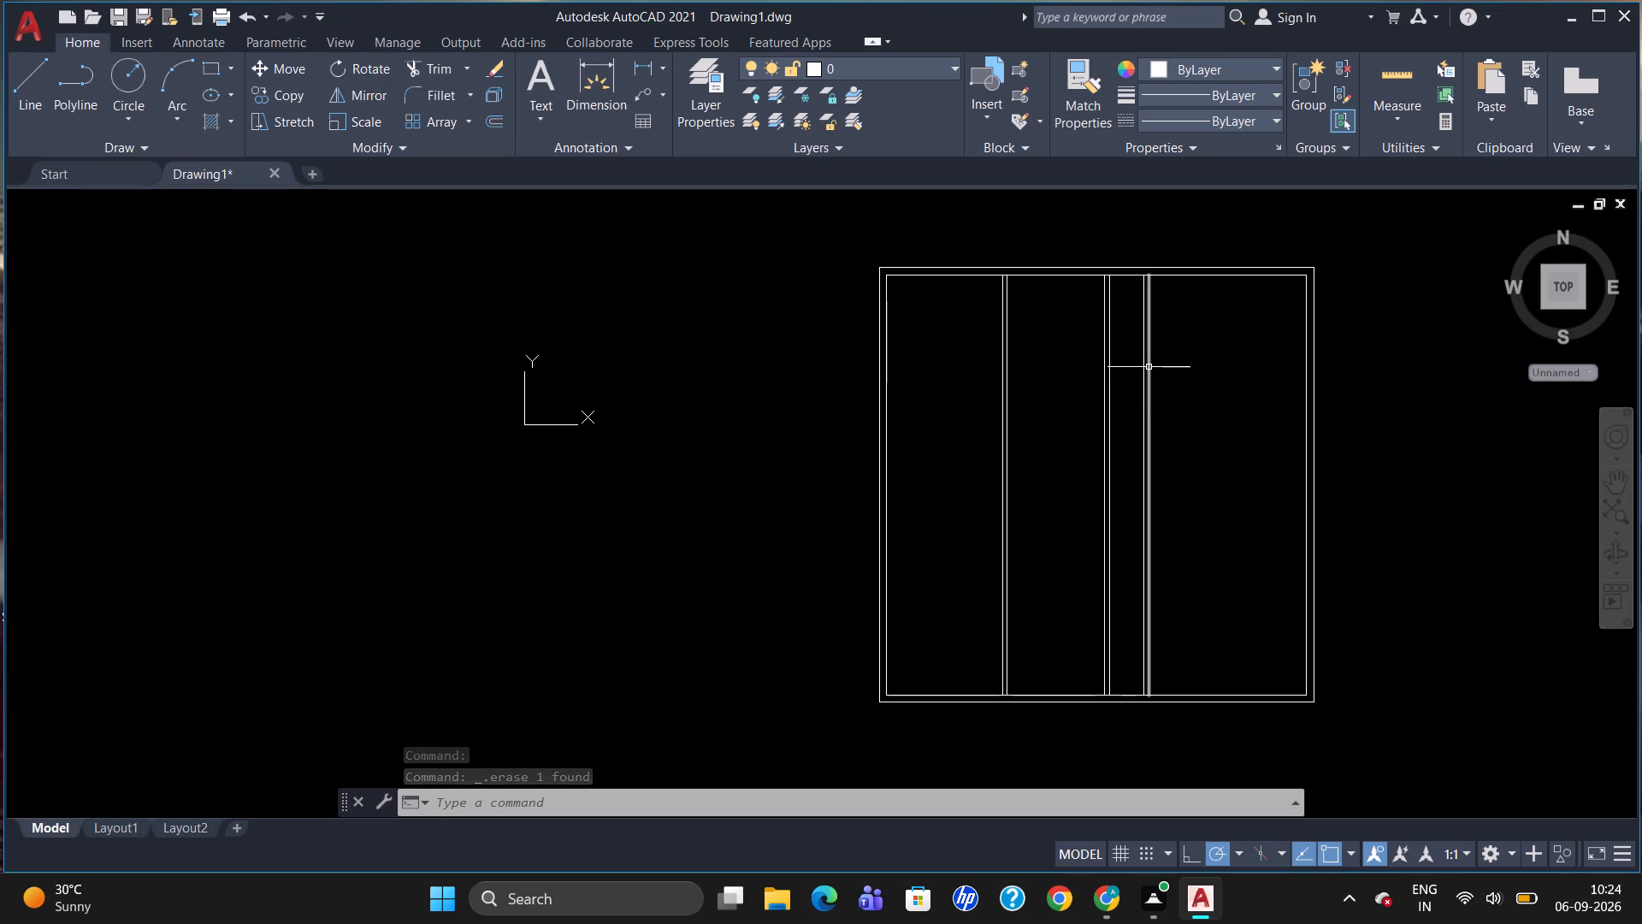
scroll(1145, 453, "down", 1)
scroll(1185, 334, "up", 1)
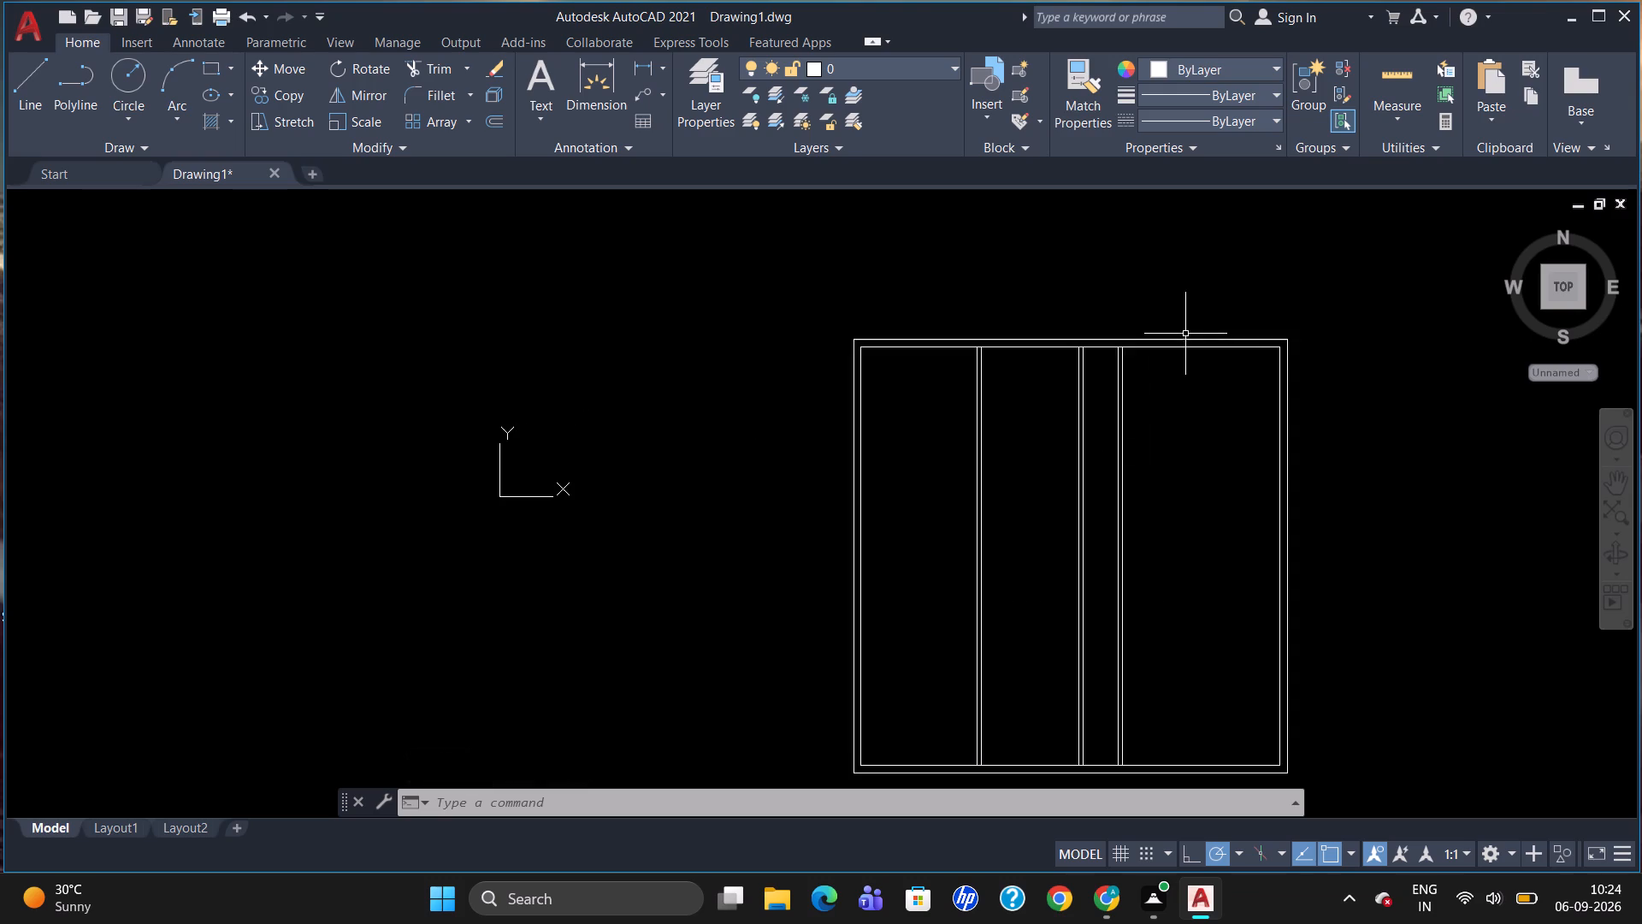
key("o")
key("Return")
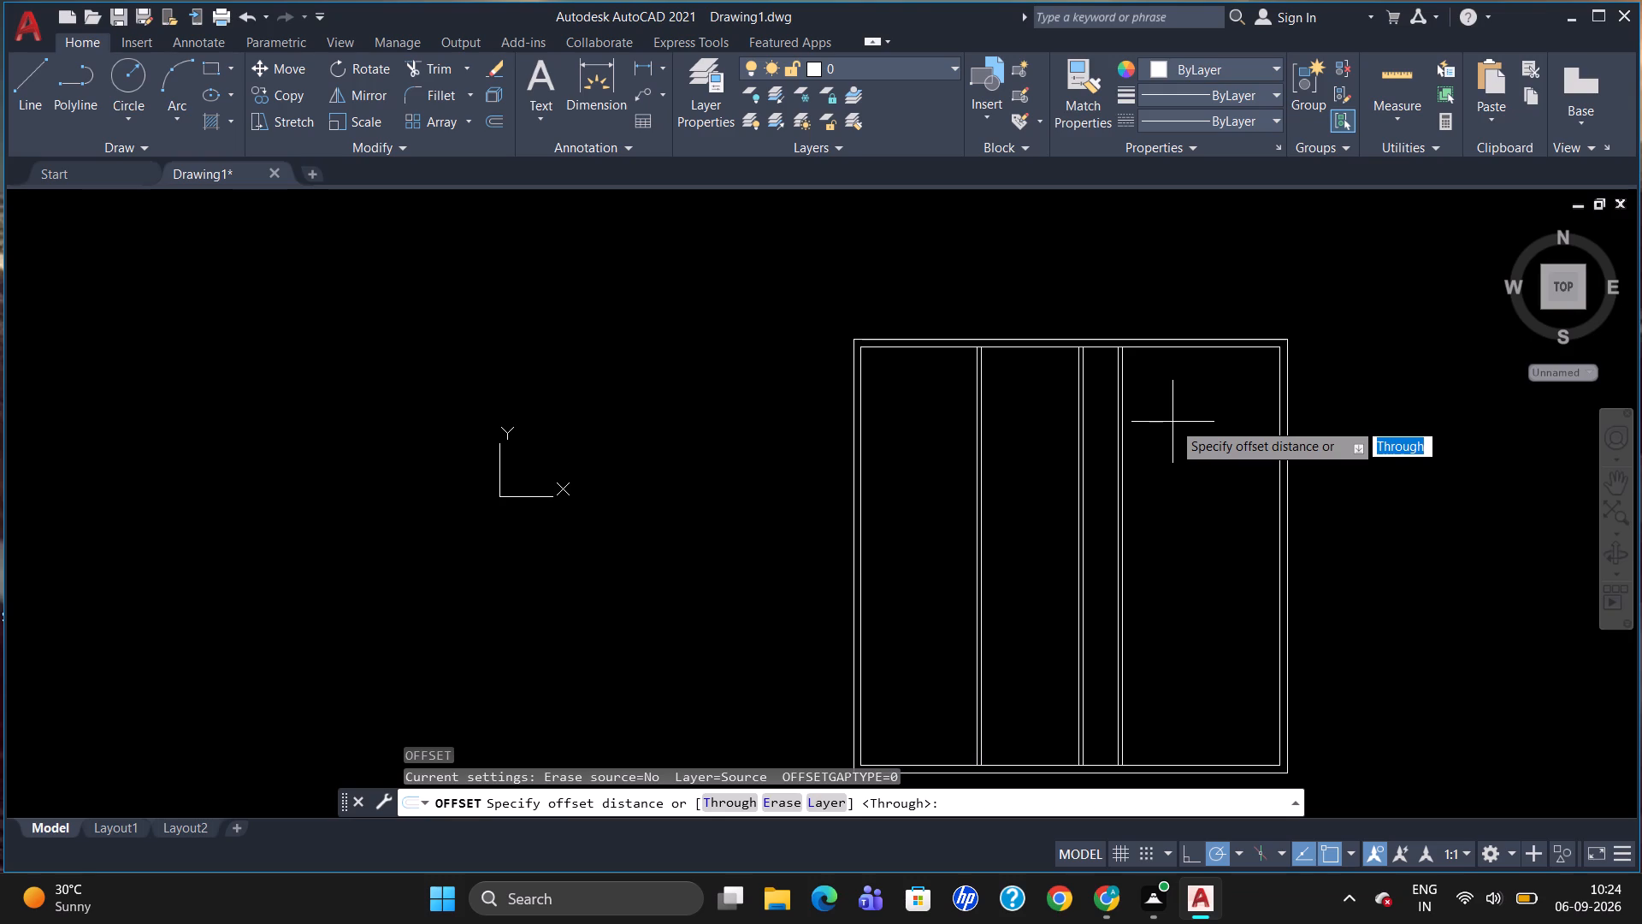
type("13")
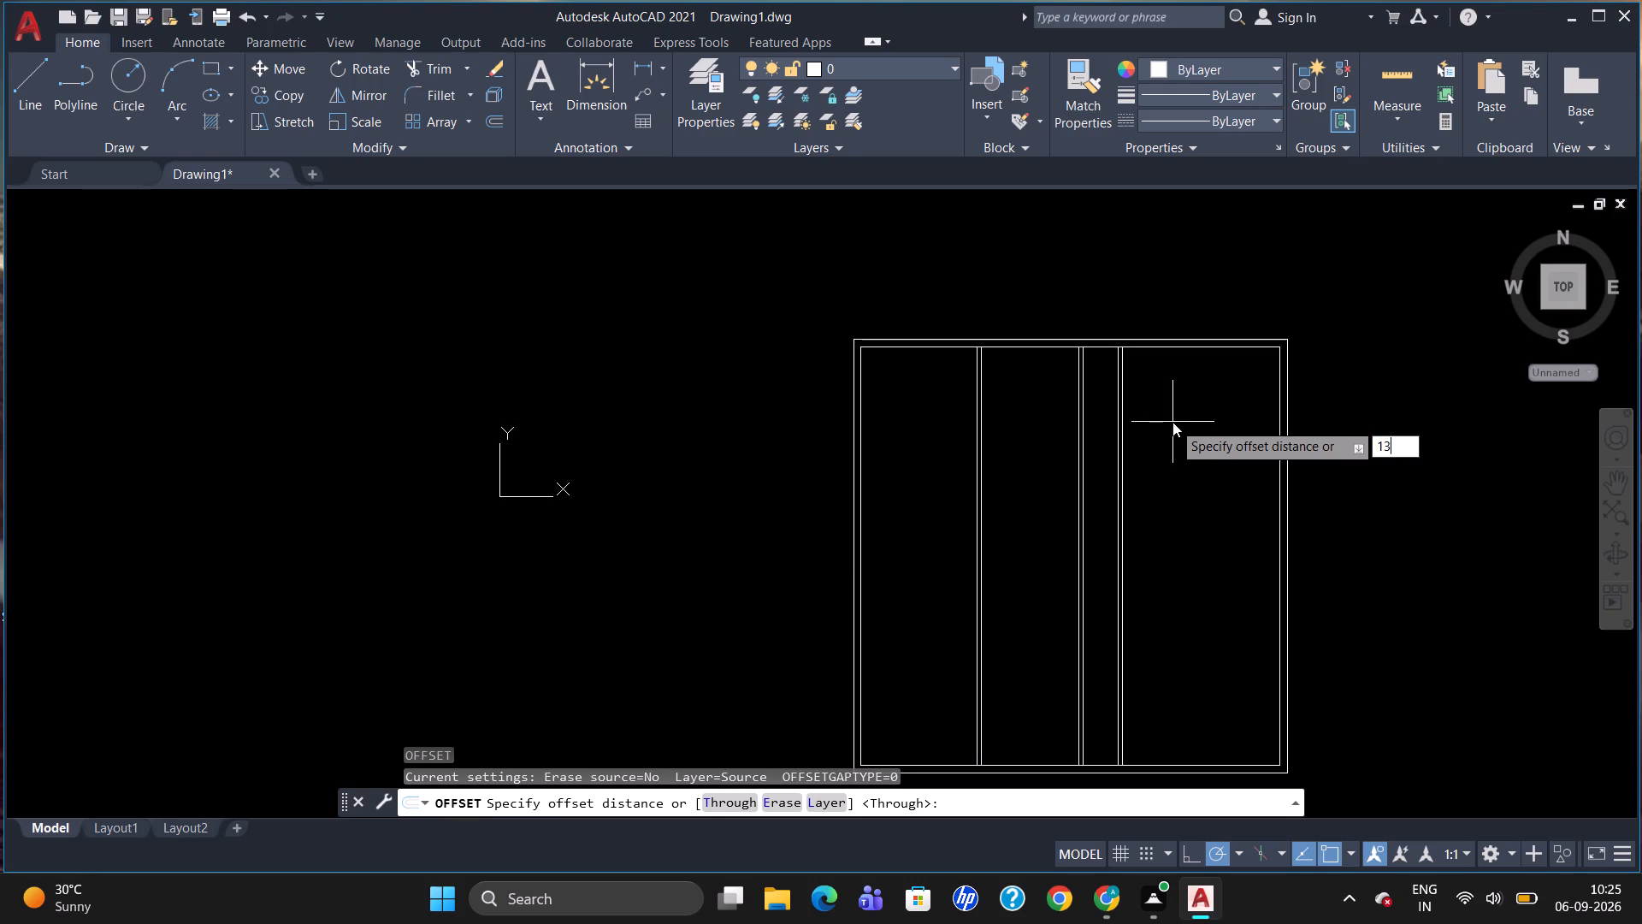
key("apostrophe")
key("Return")
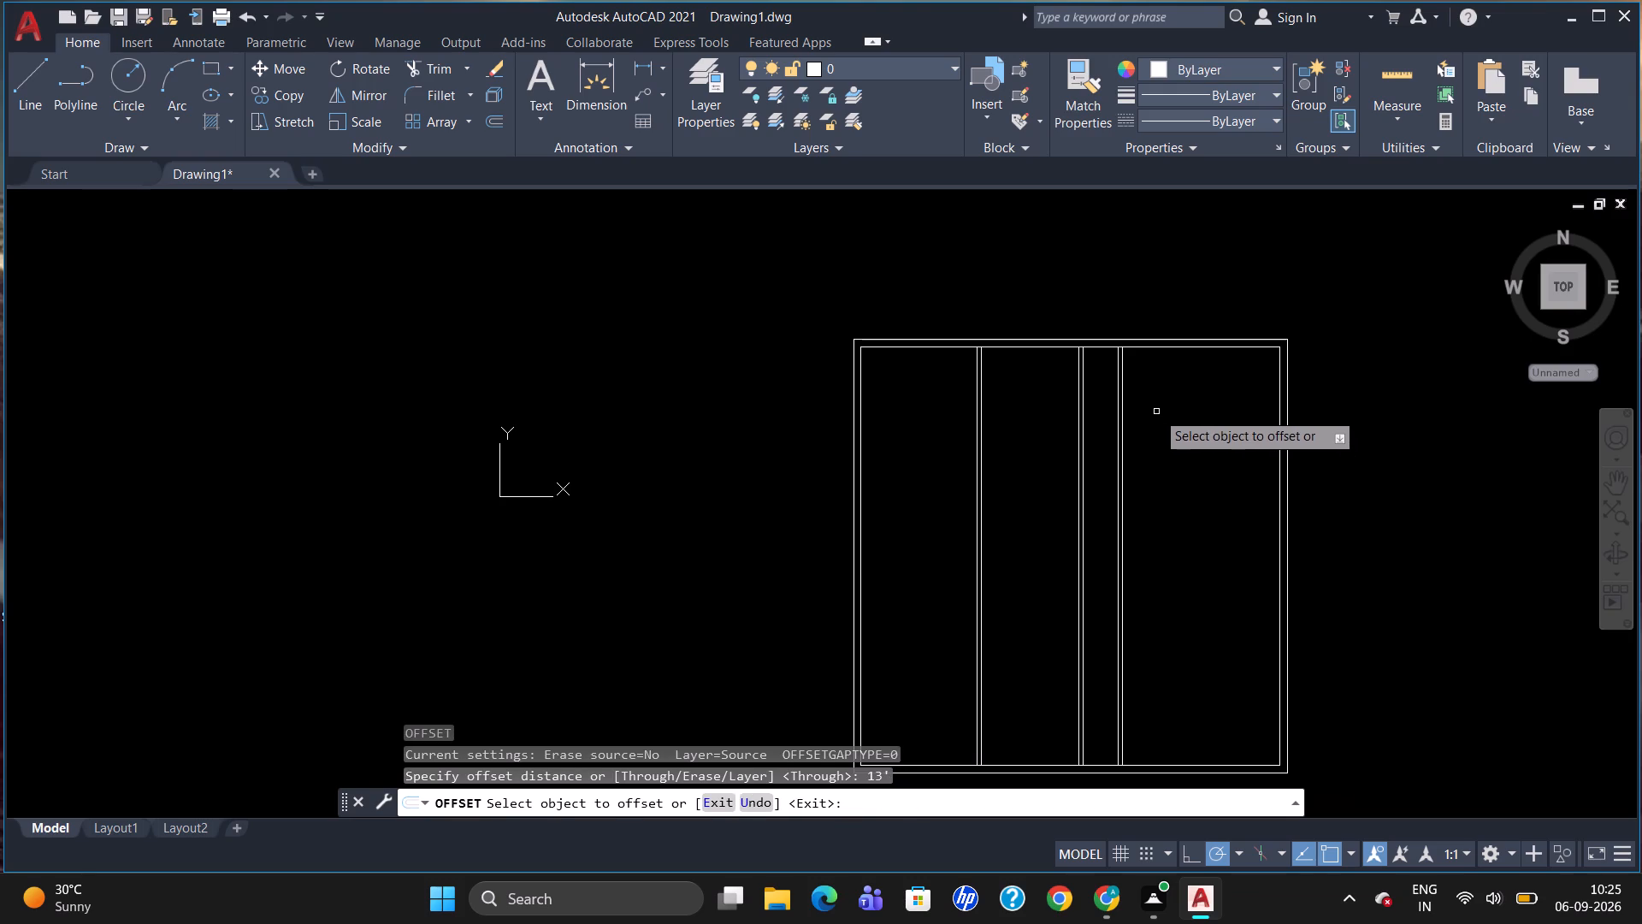
left_click(1167, 346)
left_click(1161, 417)
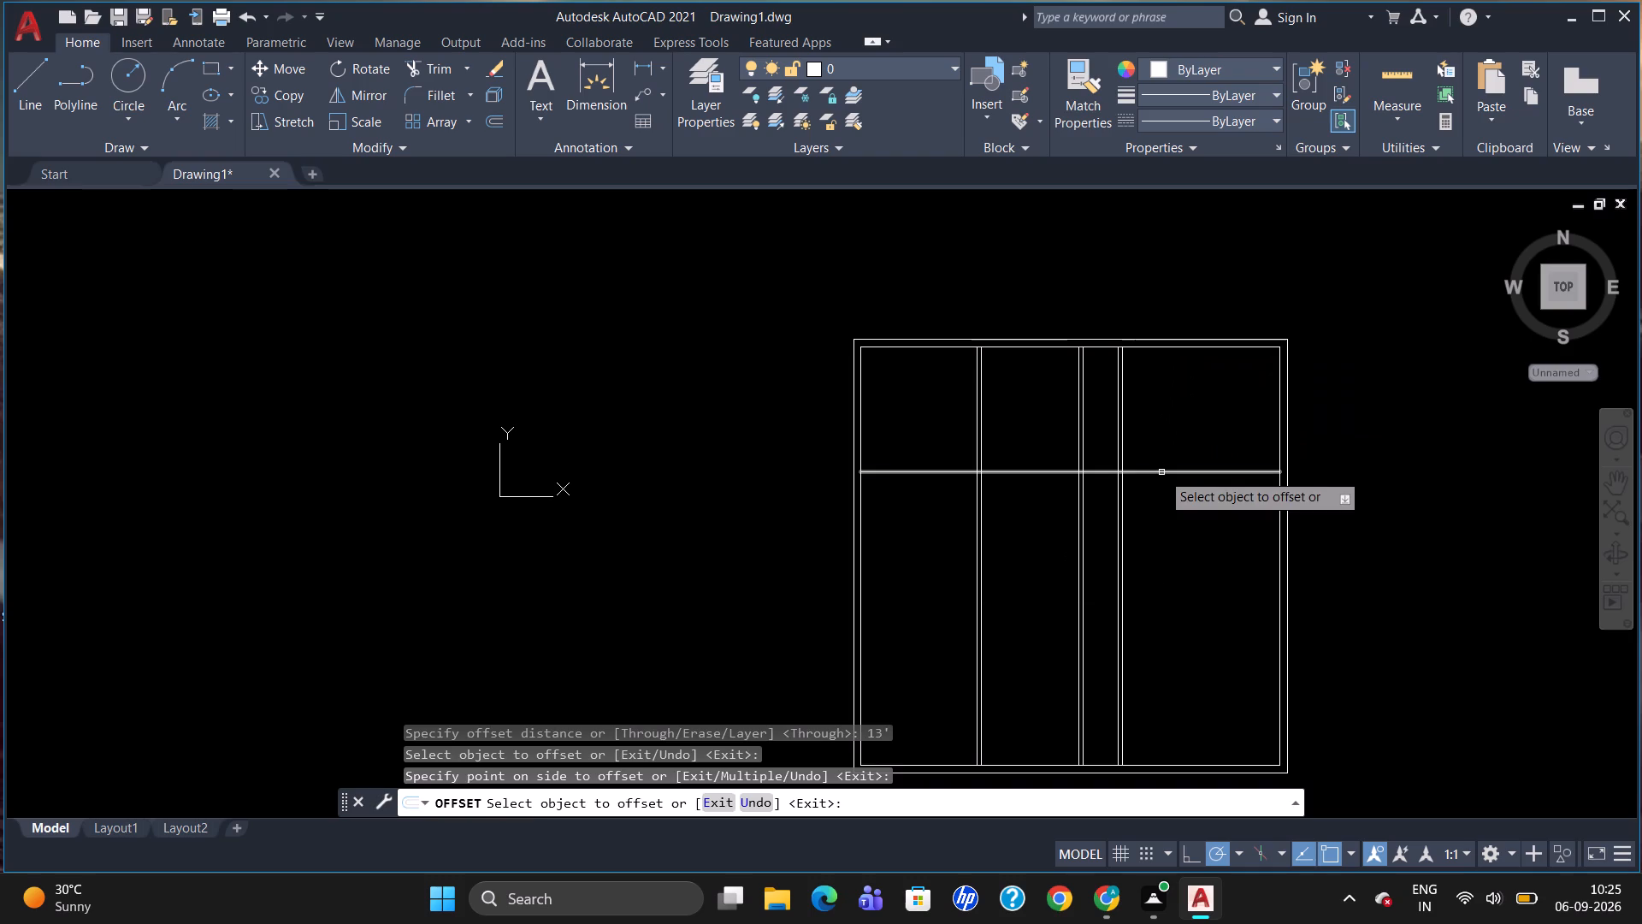
left_click(1162, 472)
type("6\"")
key("Return")
key("Escape")
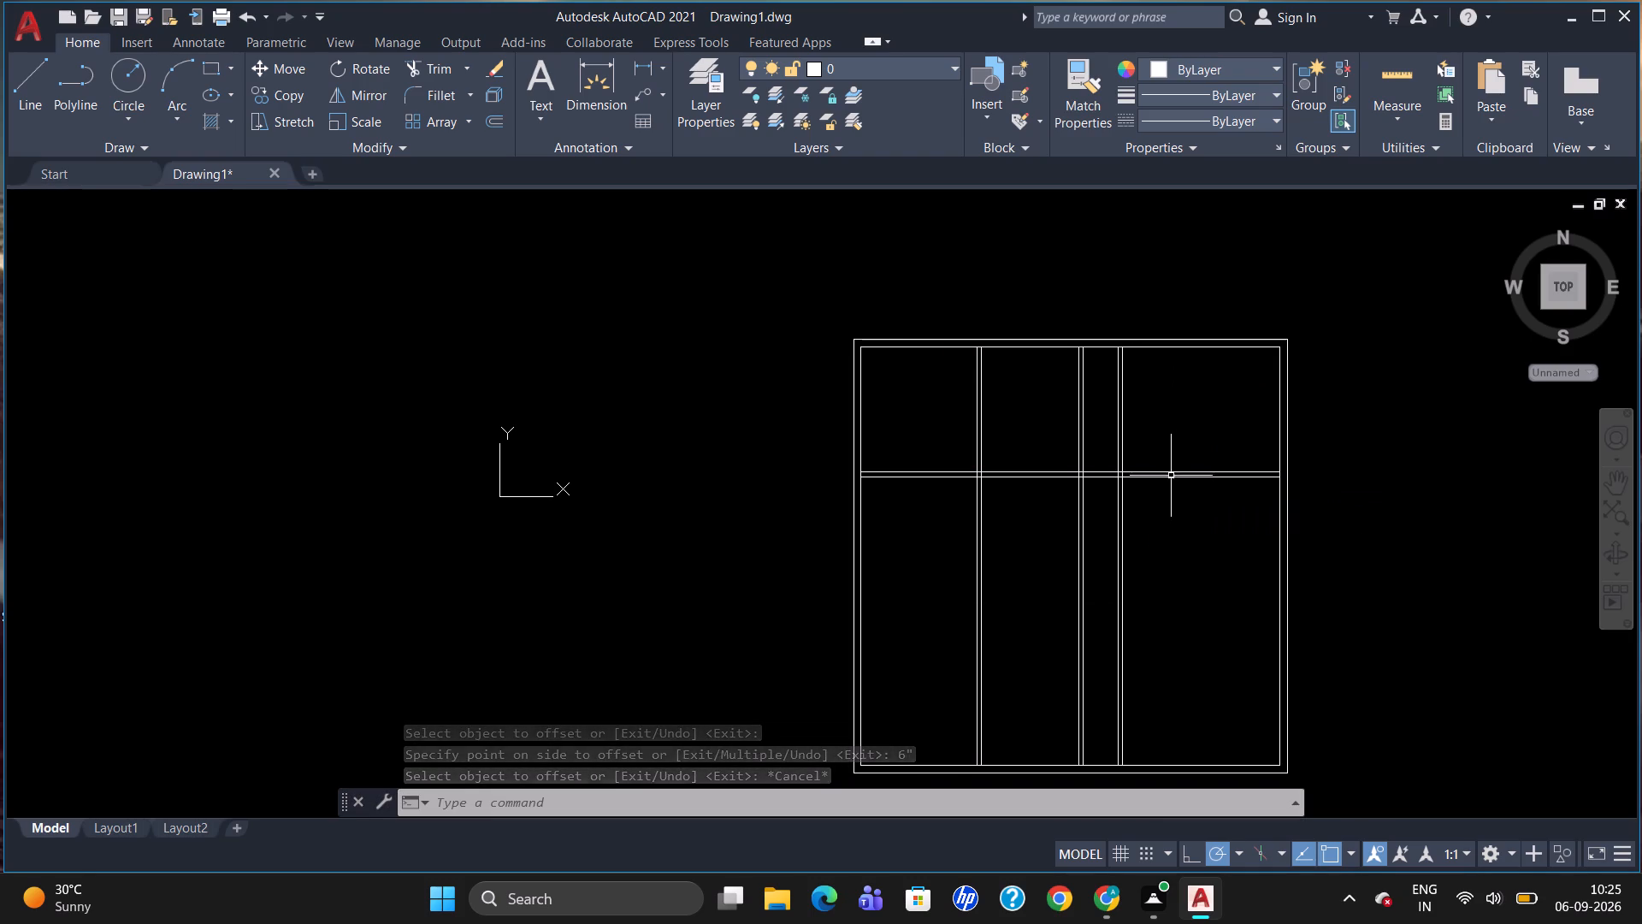
Trim away the portions of all three vertical partitions below the horizontal partition.
scroll(1171, 472, "down", 1)
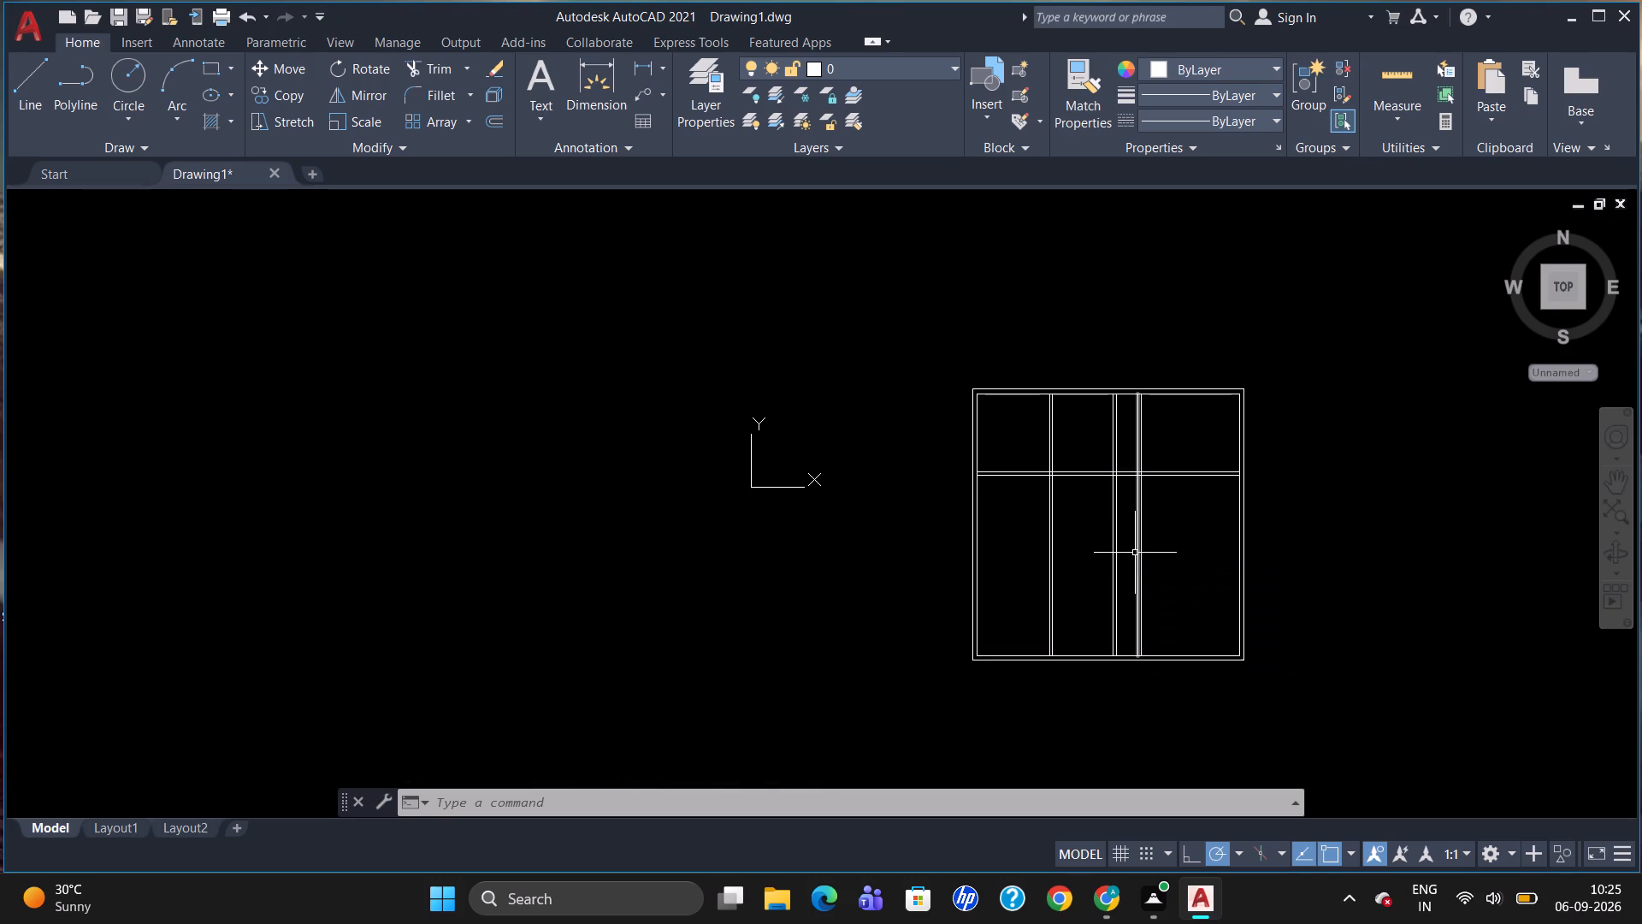
scroll(1163, 524, "up", 1)
scroll(1206, 425, "up", 1)
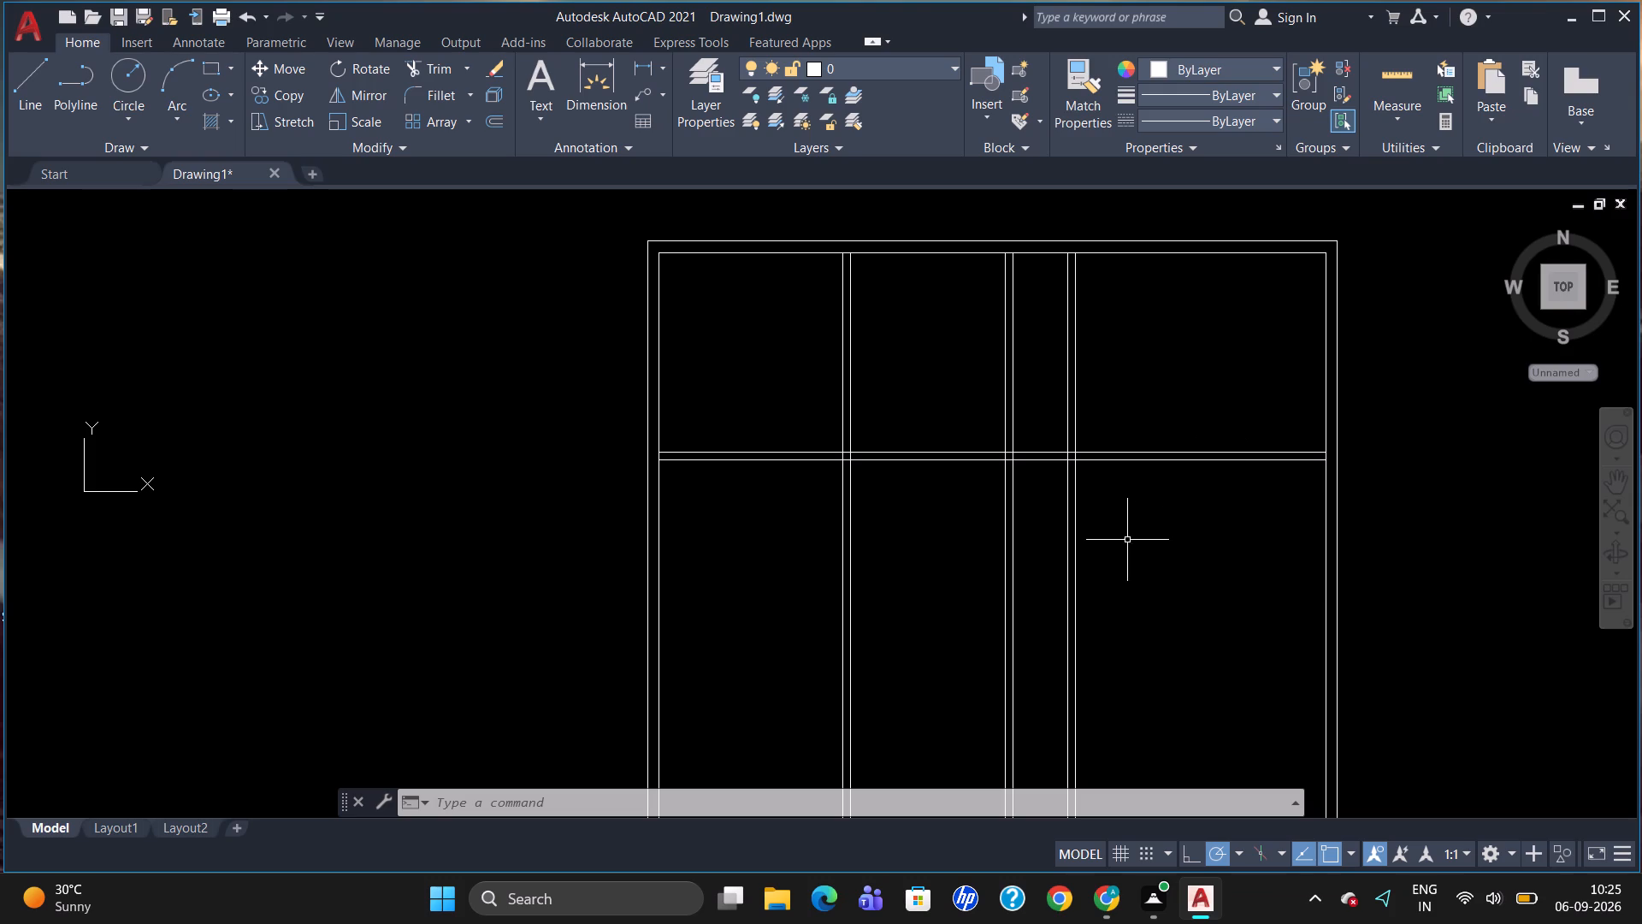
scroll(1186, 379, "down", 1)
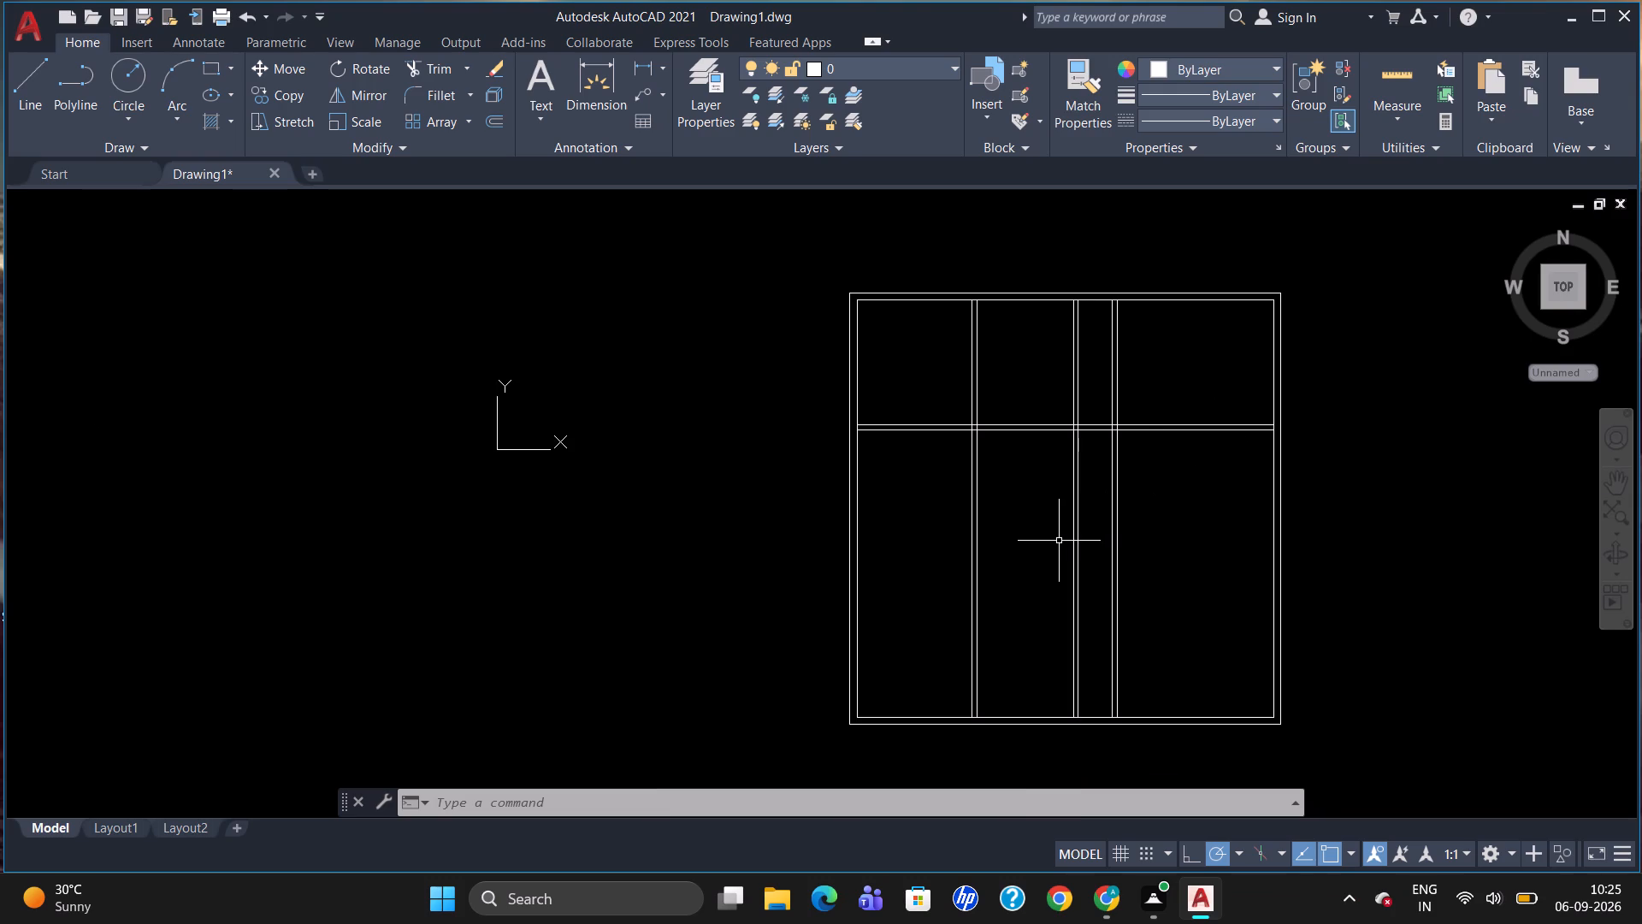
type("TR")
key("Return")
key("Return")
left_click_drag(1174, 581, 959, 585)
left_click(959, 585)
key("Escape")
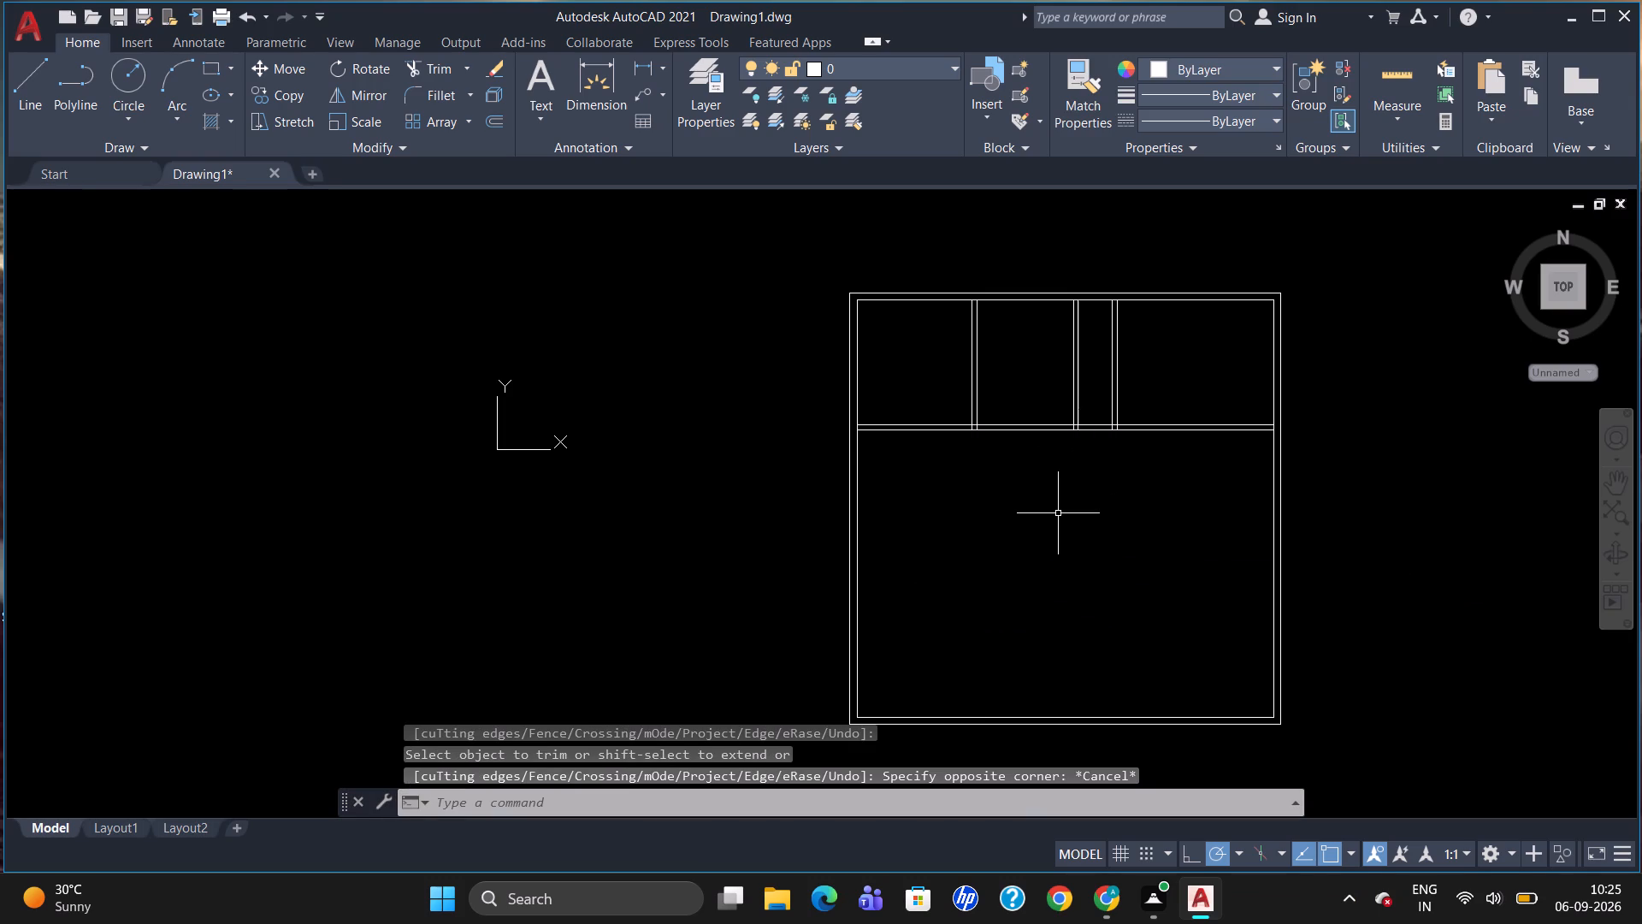
Trim the overlapping lines where the first and second vertical partitions meet the horizontal partition, opening both junctions.
scroll(1018, 423, "up", 2)
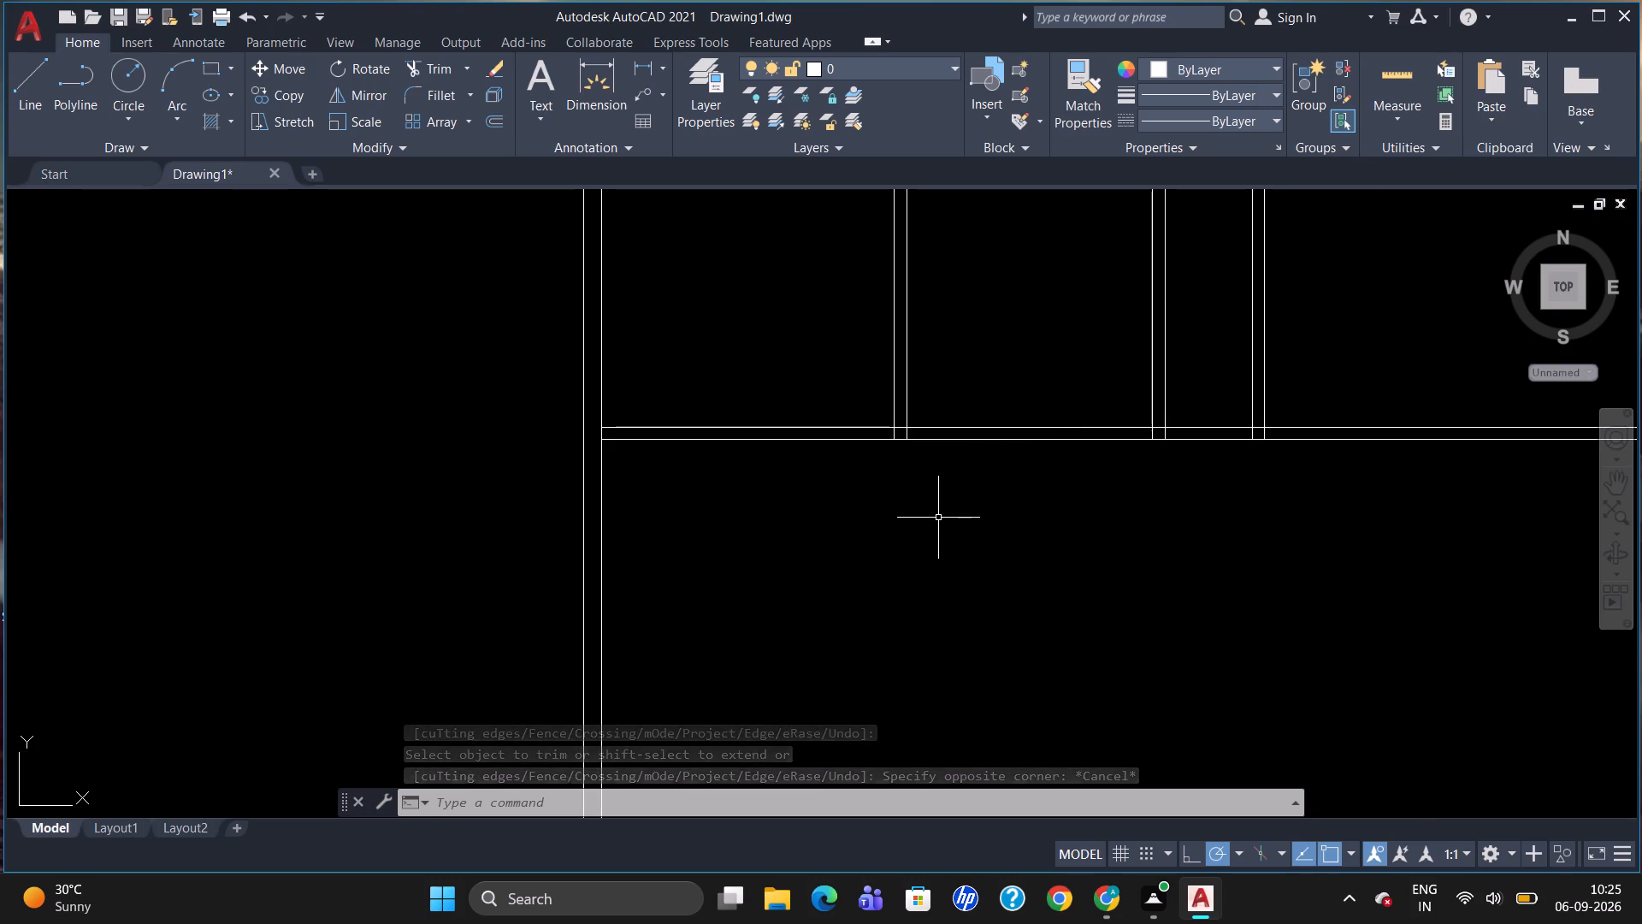
type("TR")
key("Return")
key("Return")
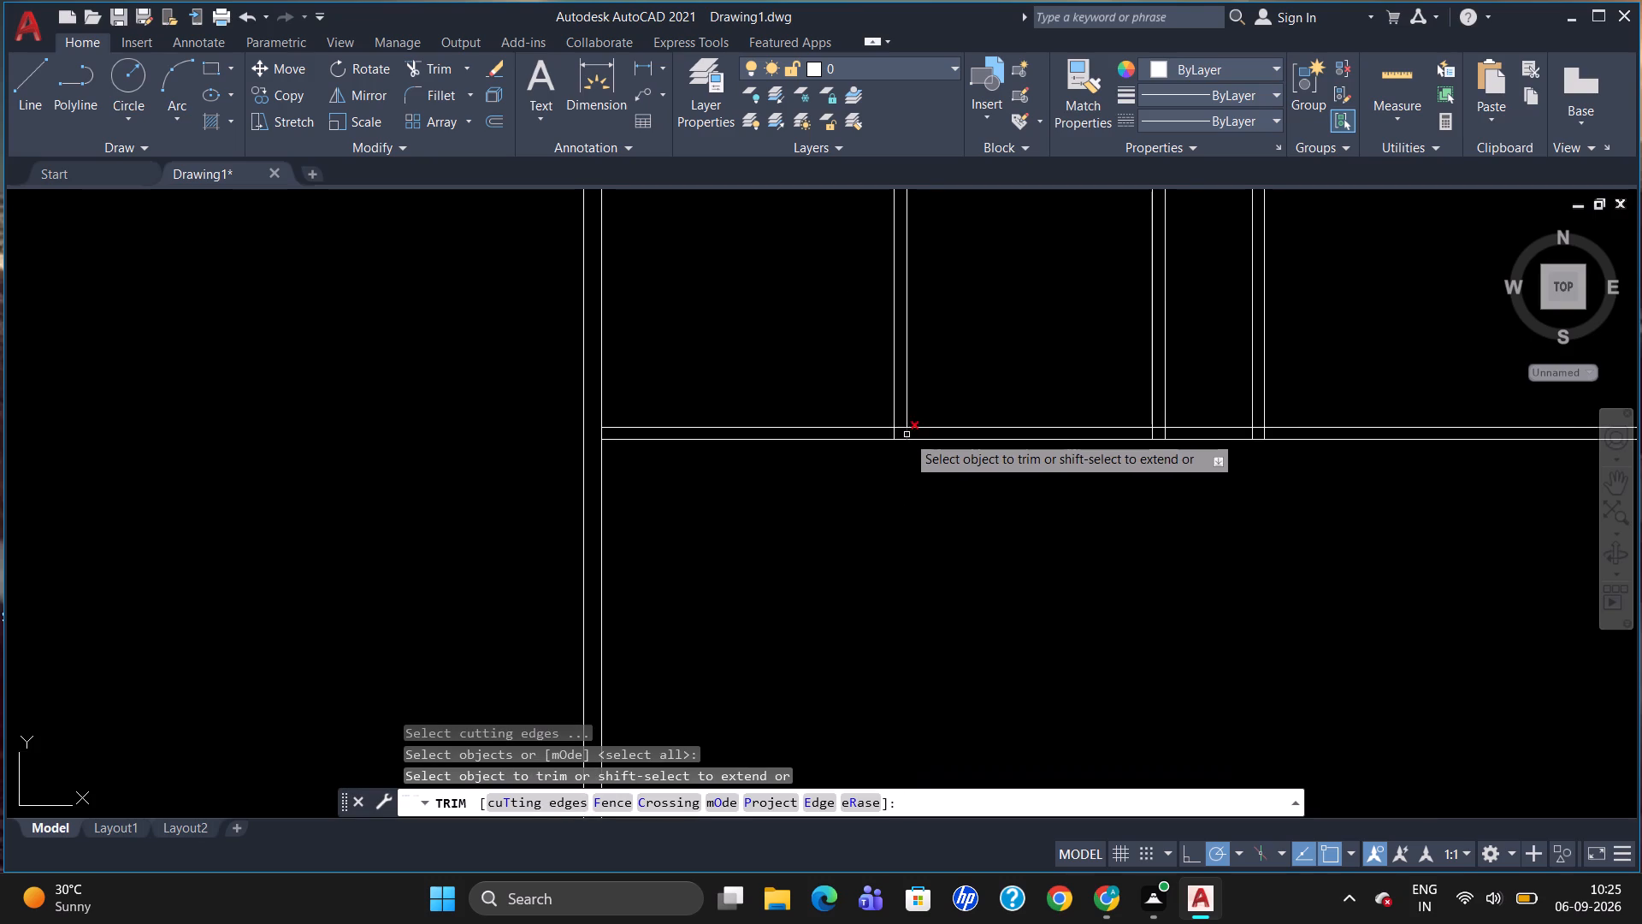
left_click(907, 435)
left_click(901, 429)
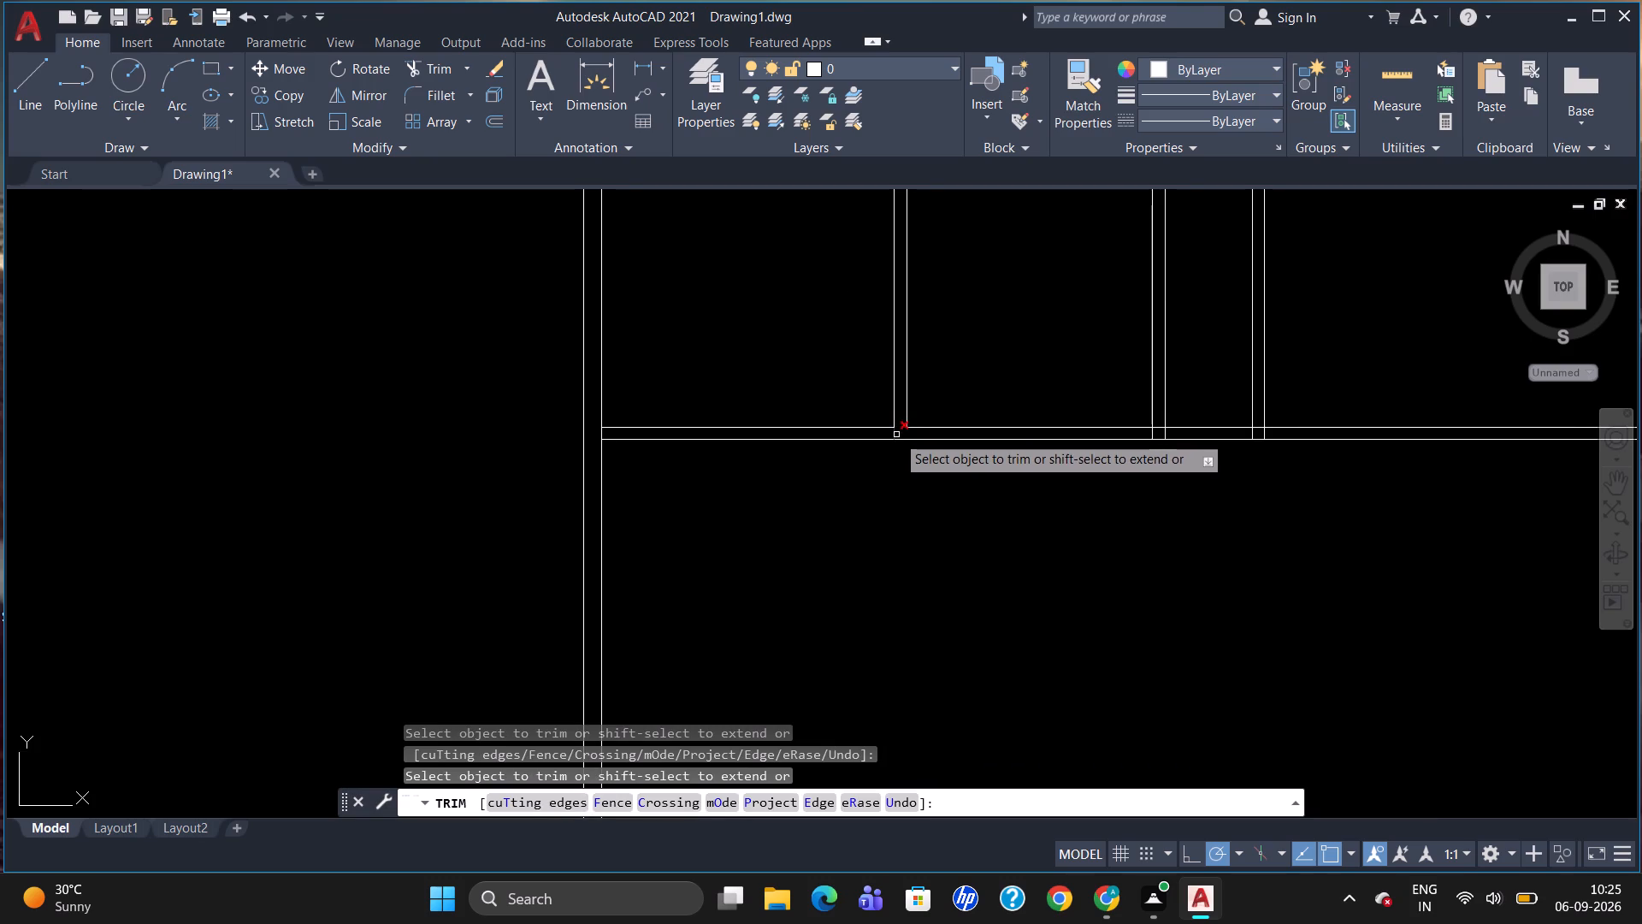
left_click(896, 435)
scroll(1001, 523, "down", 2)
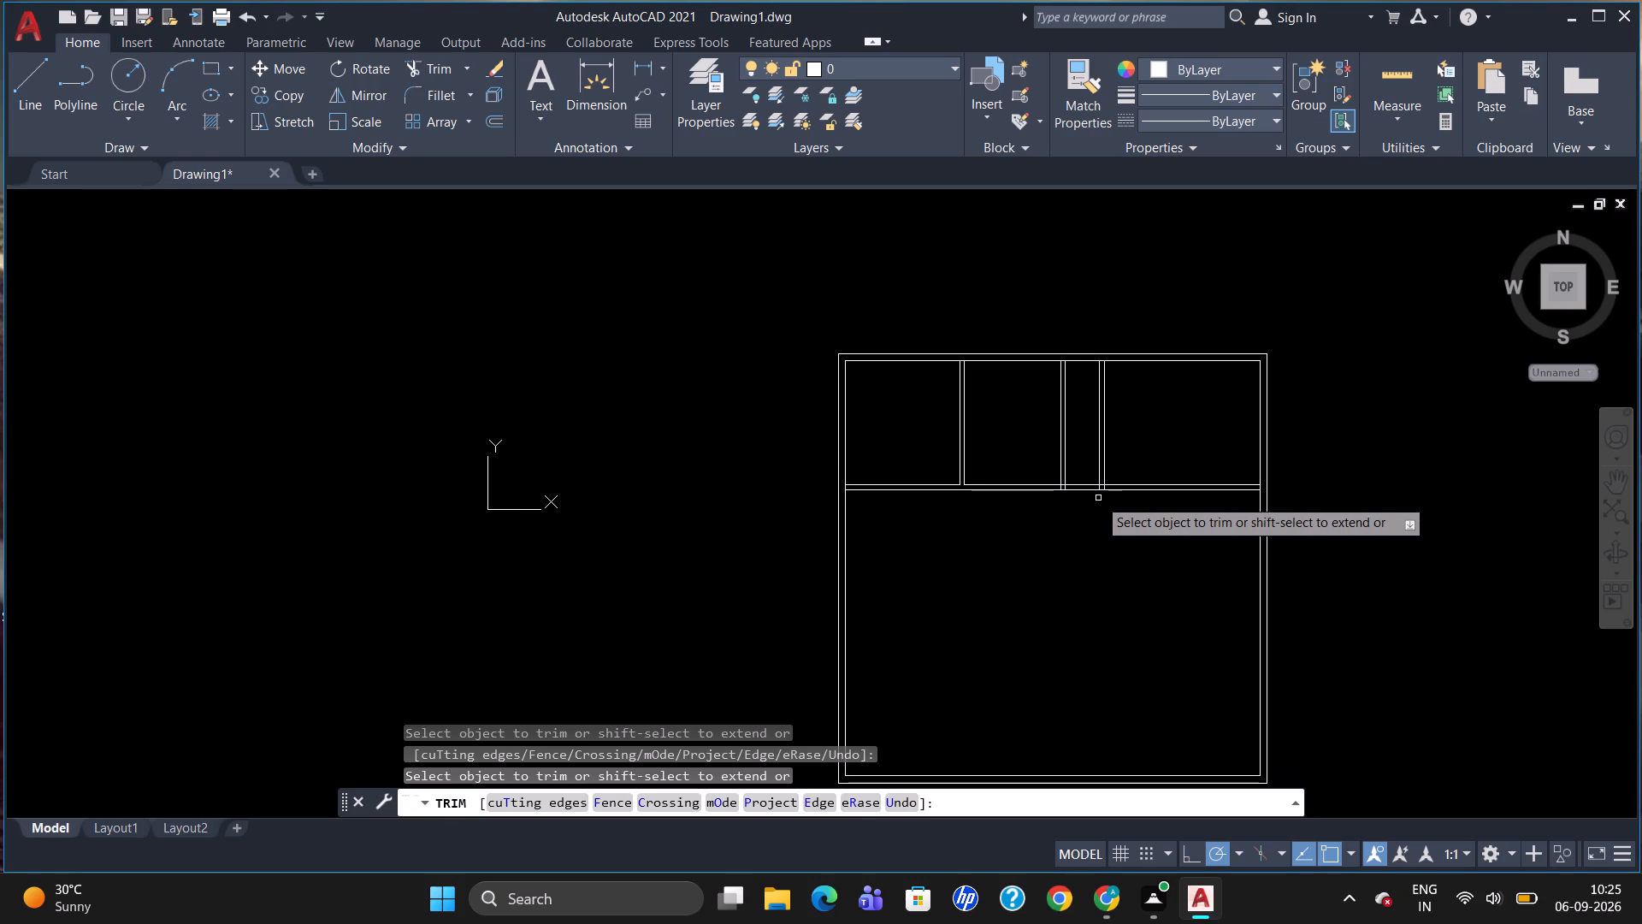
scroll(1019, 469, "up", 3)
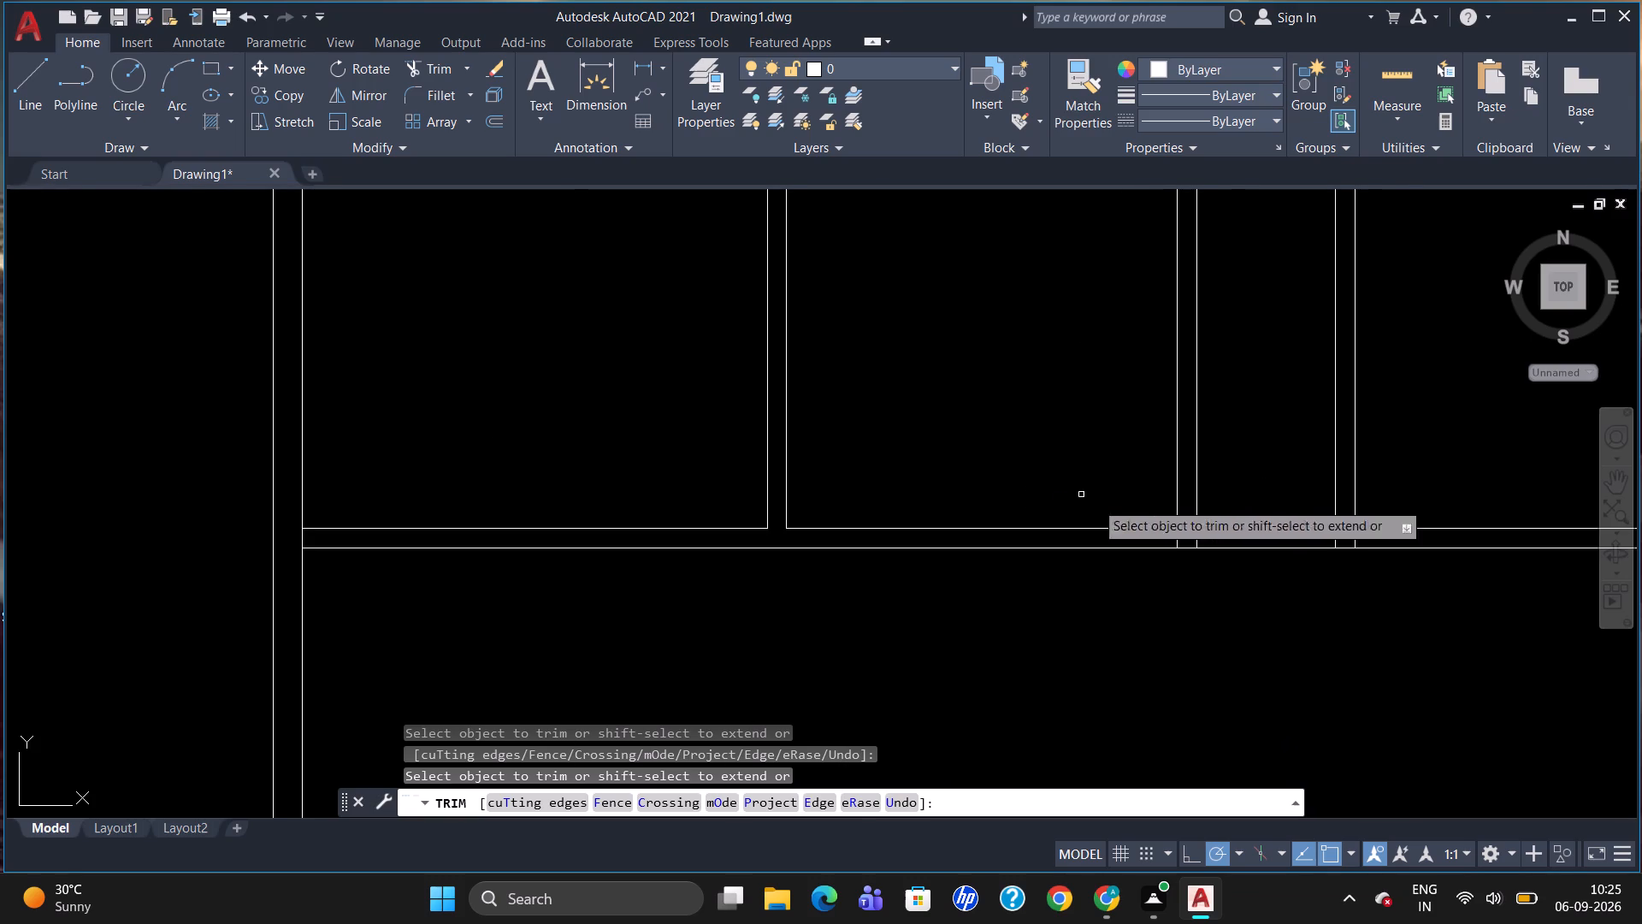
left_click(1182, 530)
left_click(1178, 543)
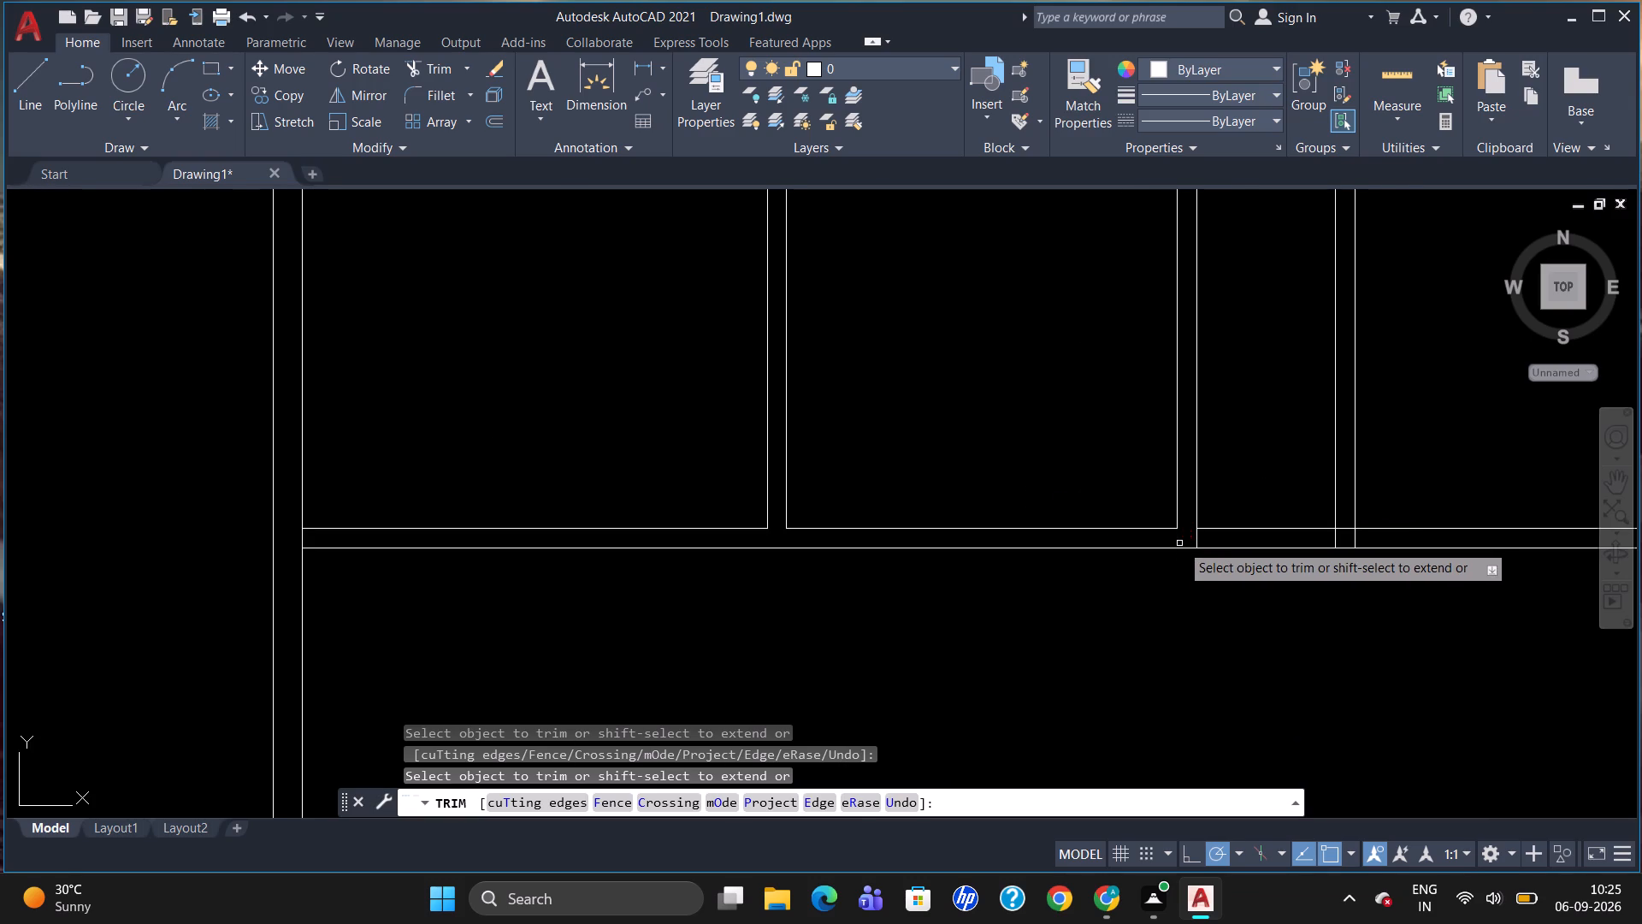
left_click(1194, 539)
Trim the overlapping lines where the third vertical partition meets the horizontal partition.
scroll(1164, 530, "down", 1)
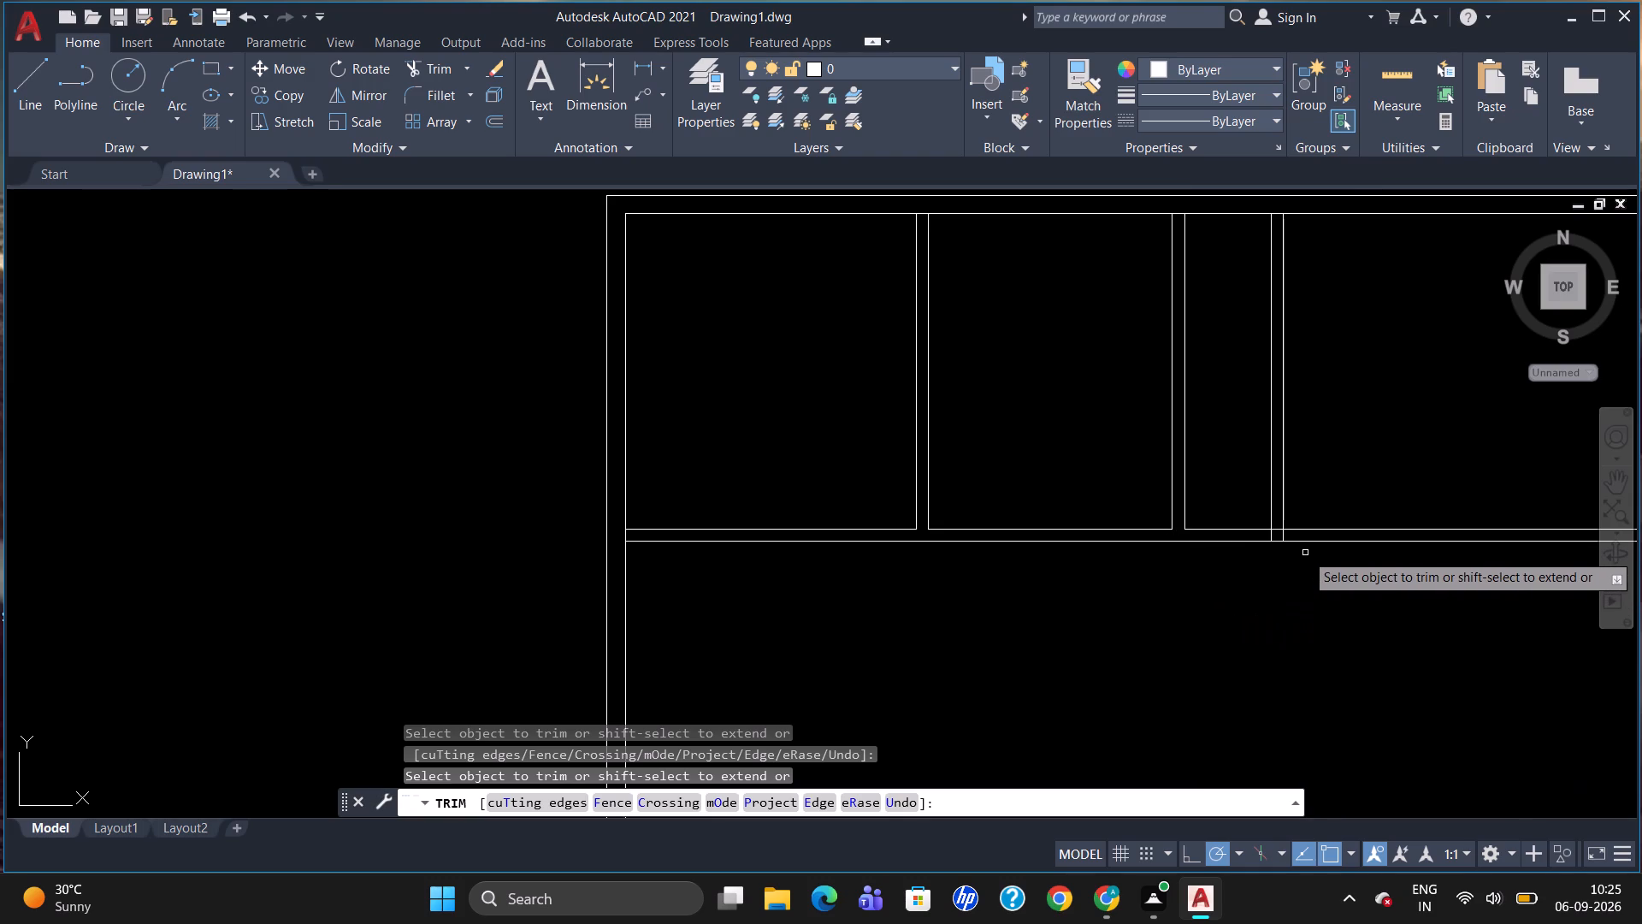
scroll(1342, 510, "up", 2)
scroll(1197, 510, "down", 2)
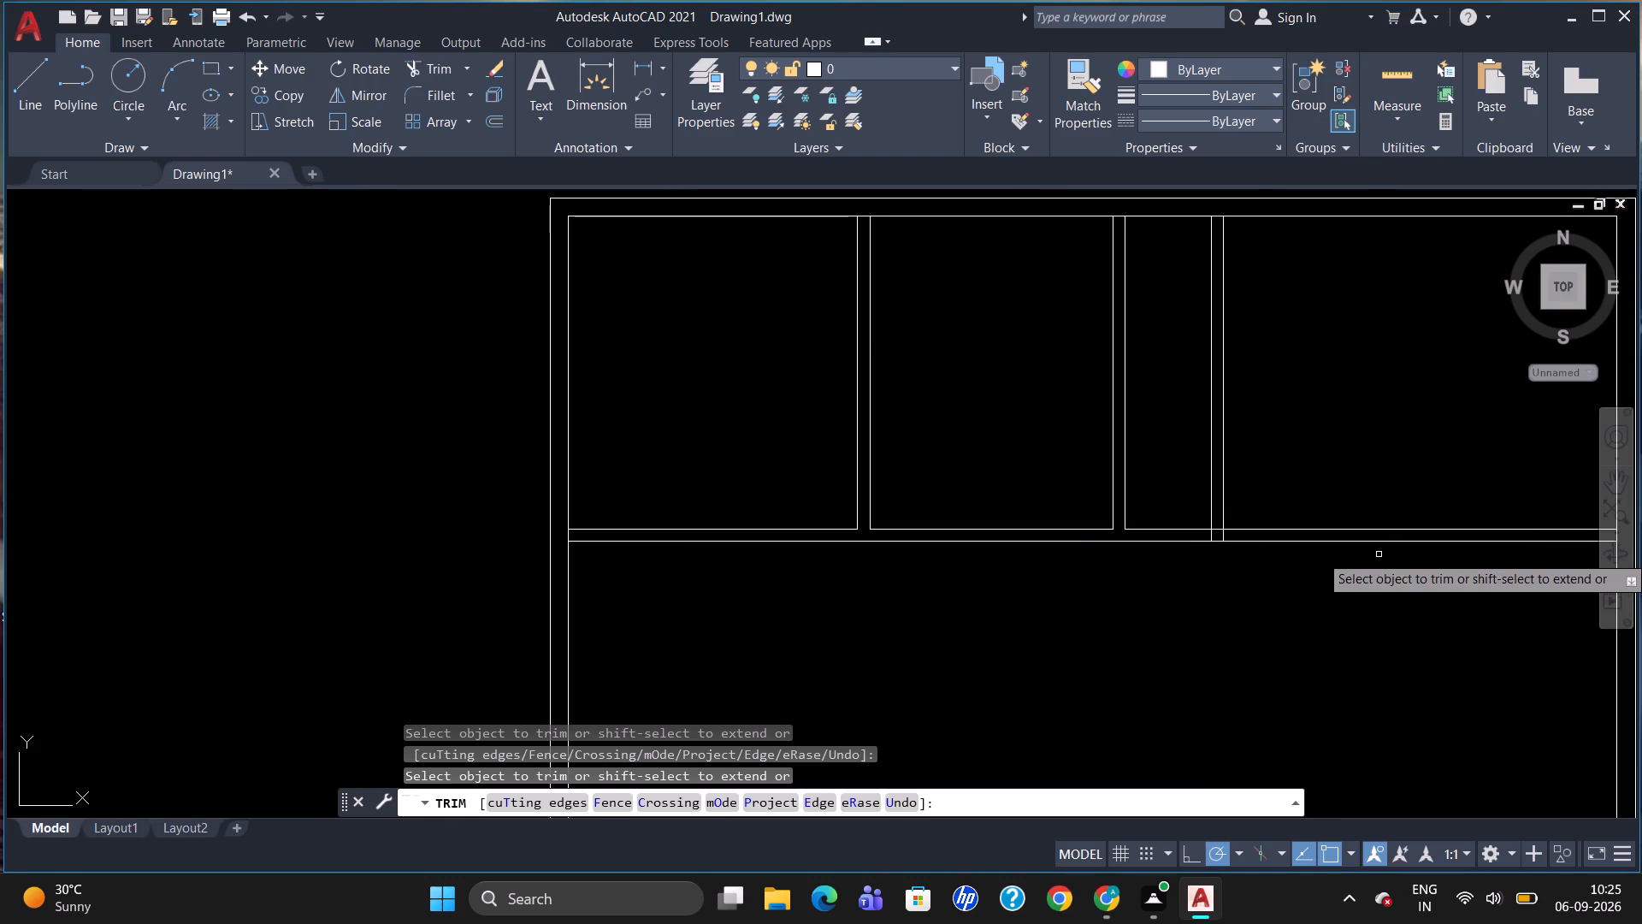
scroll(1374, 556, "down", 1)
scroll(1302, 523, "up", 1)
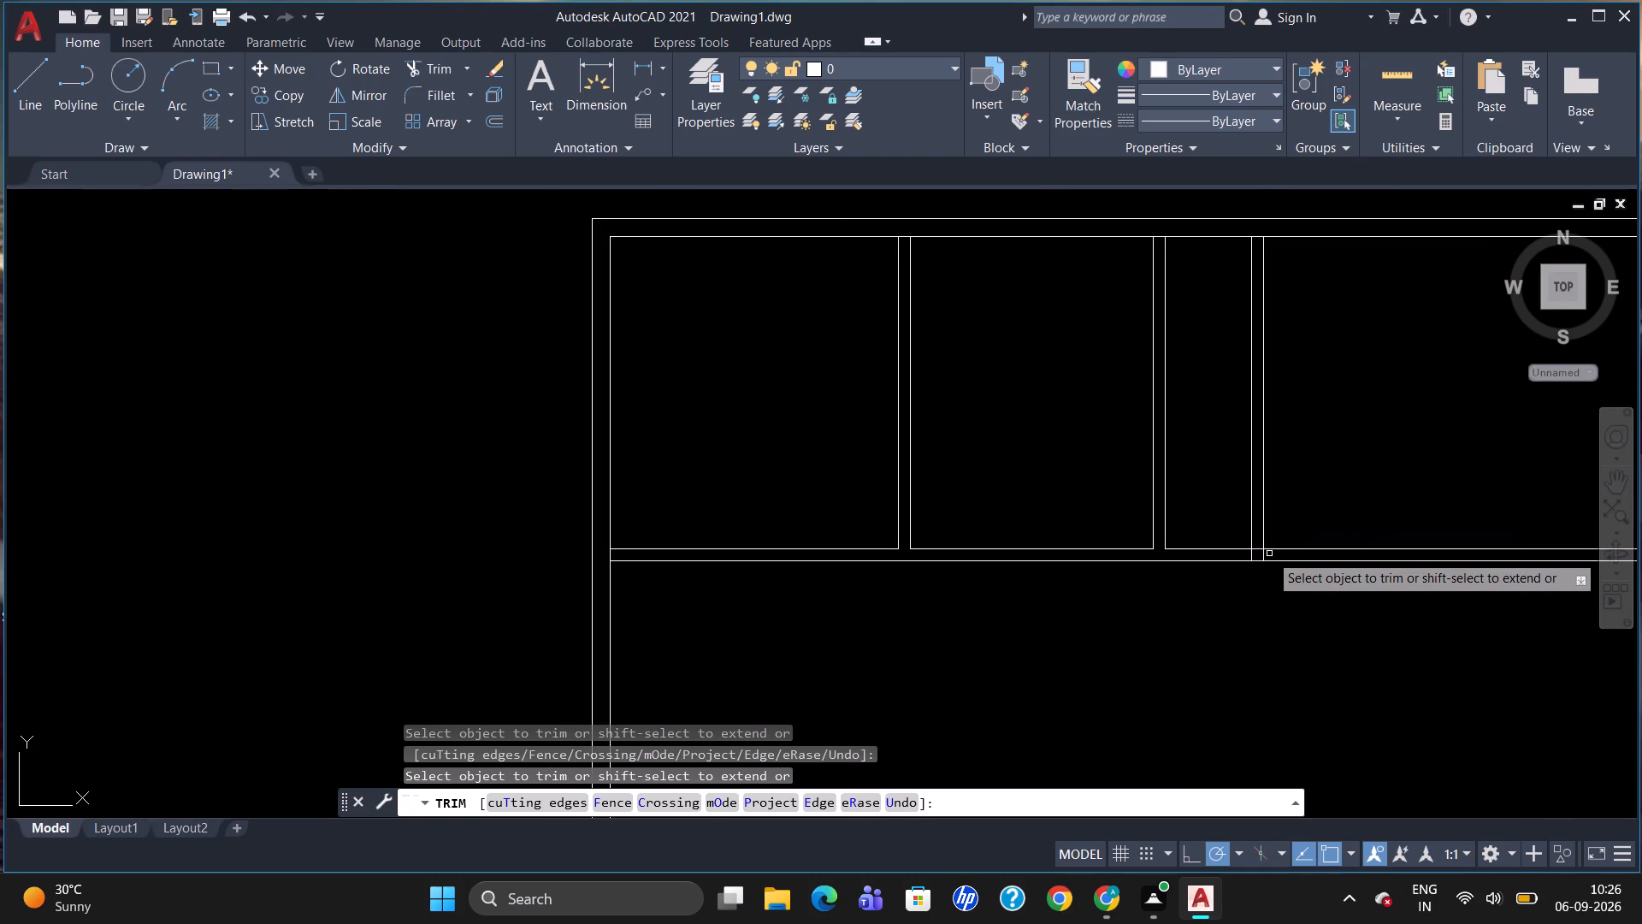
left_click(1263, 555)
left_click(1248, 554)
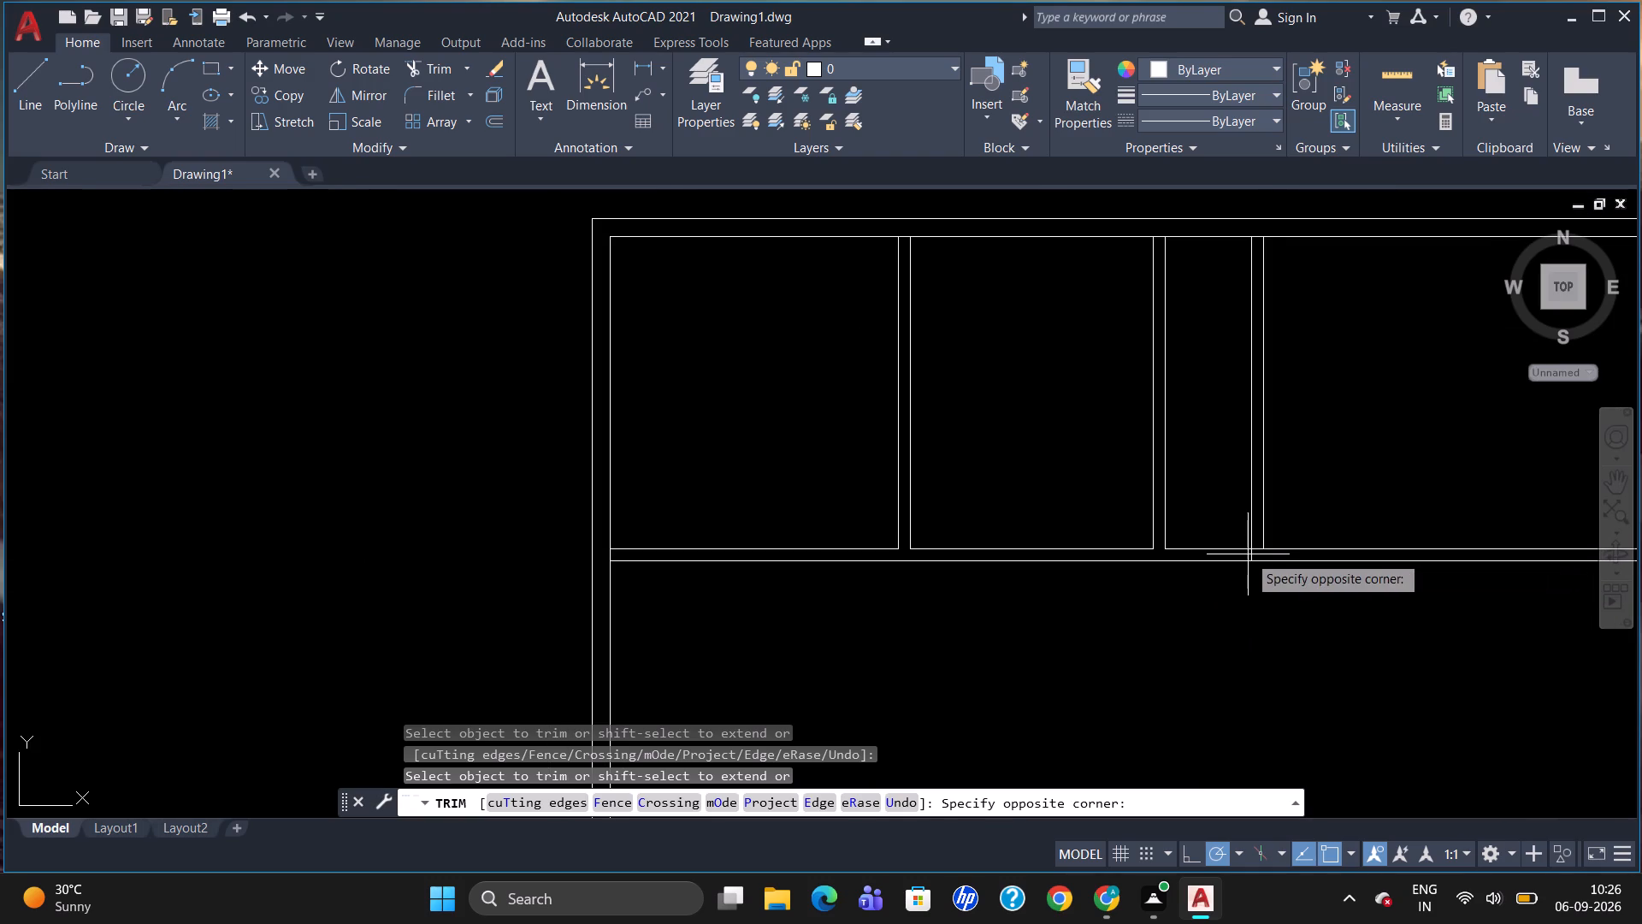
left_click(1255, 554)
left_click(1256, 549)
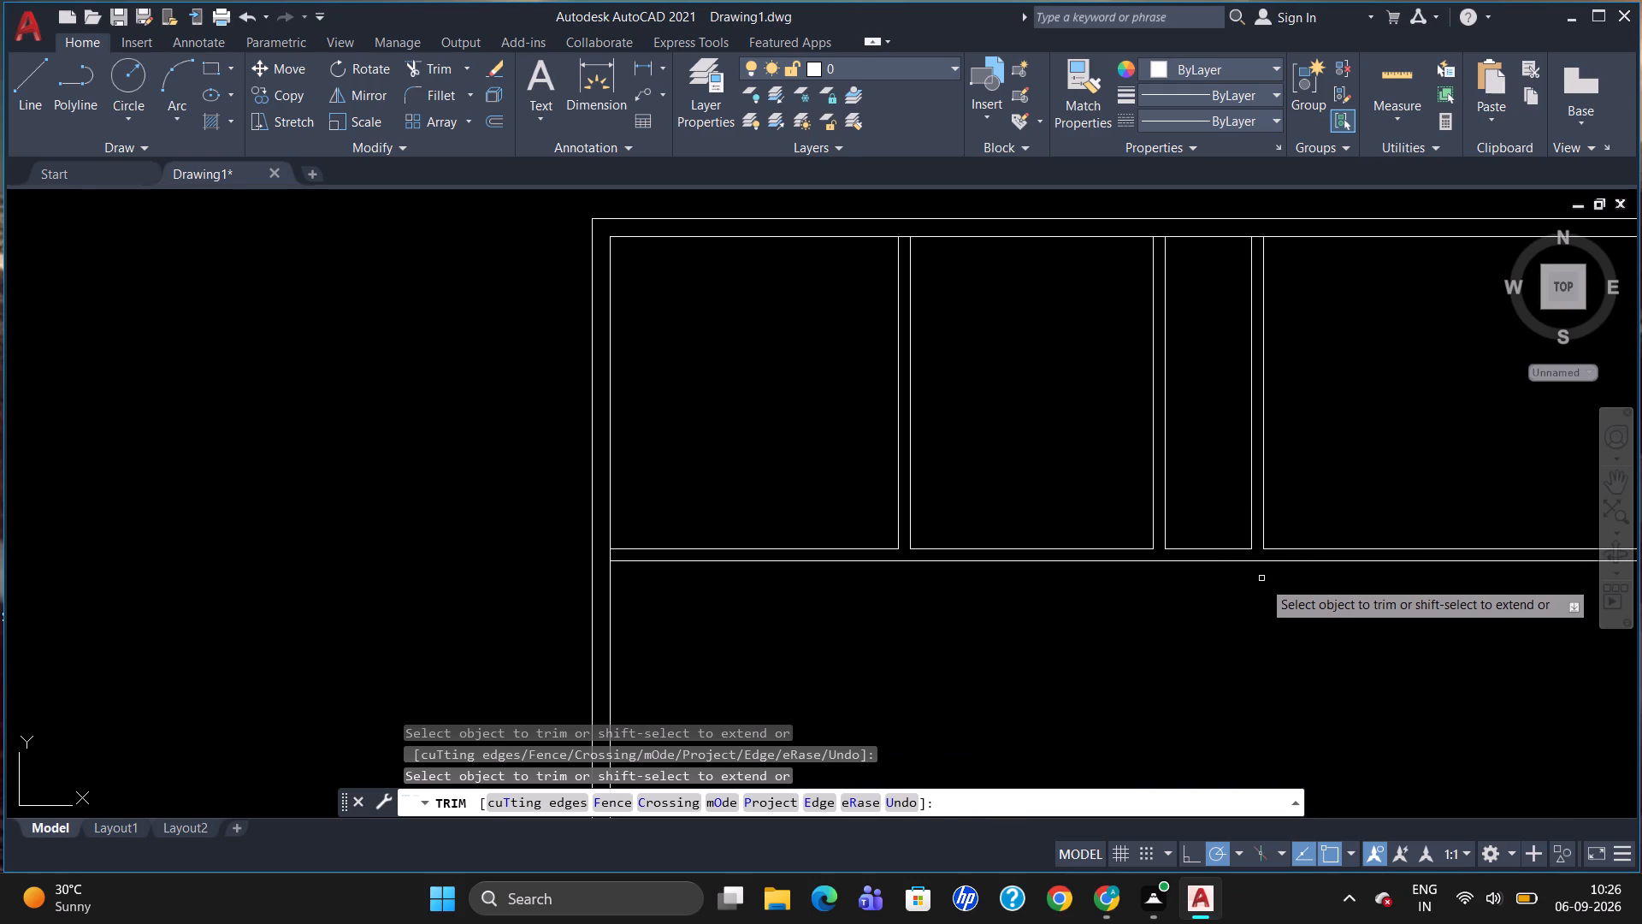
key("Escape")
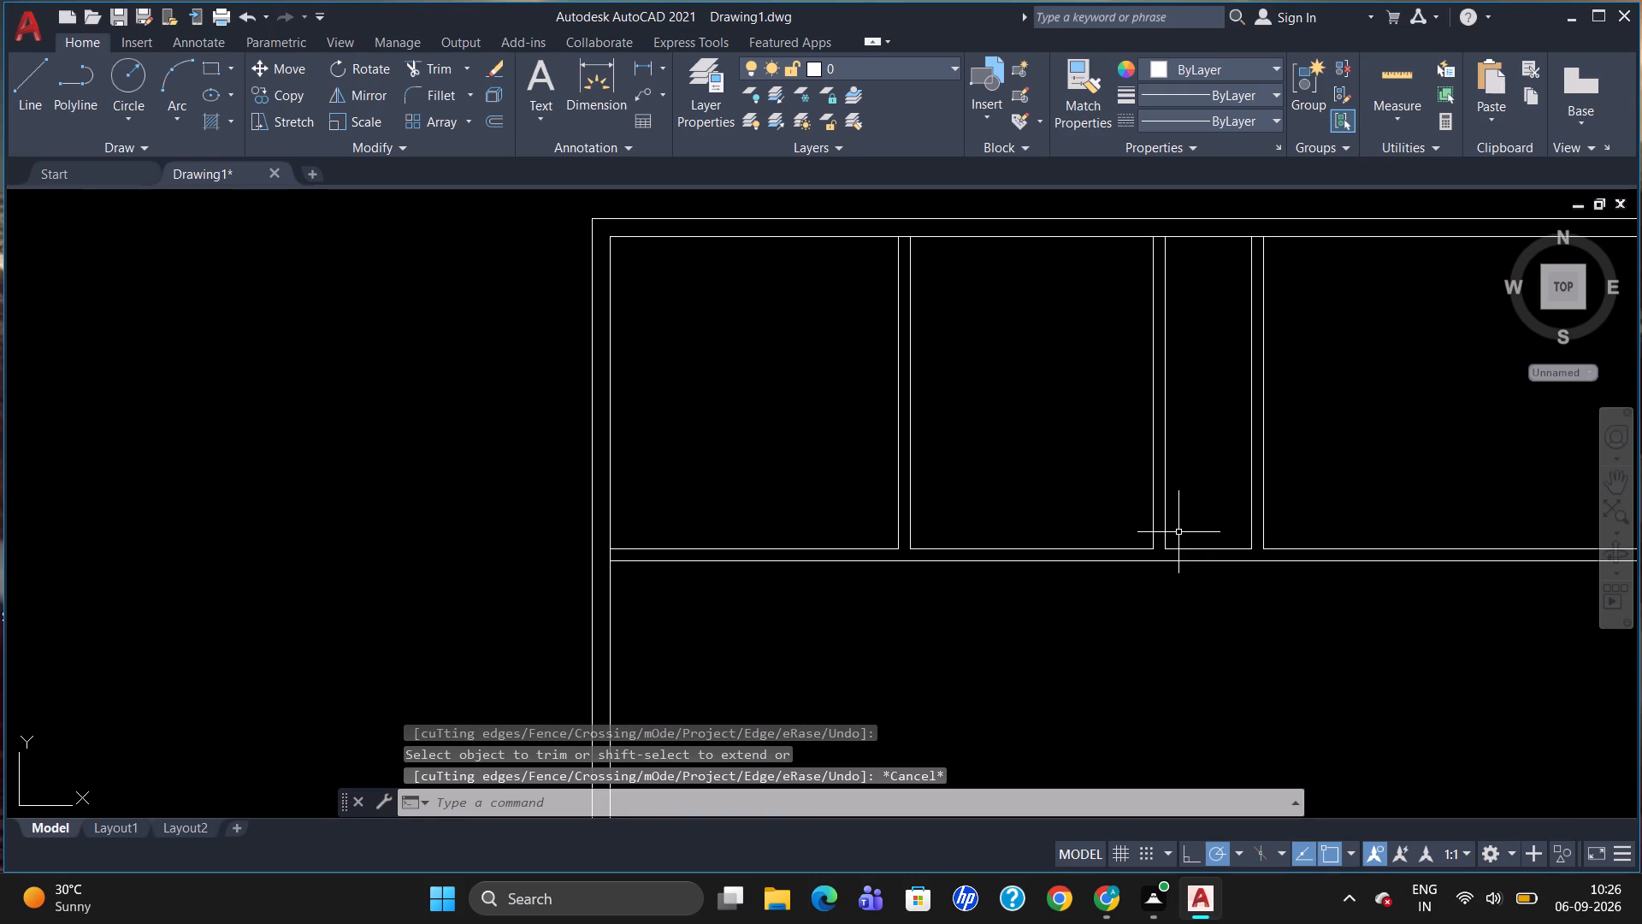
Trim the top inner wall line within the thickness of each of the three vertical partitions.
scroll(1144, 538, "down", 1)
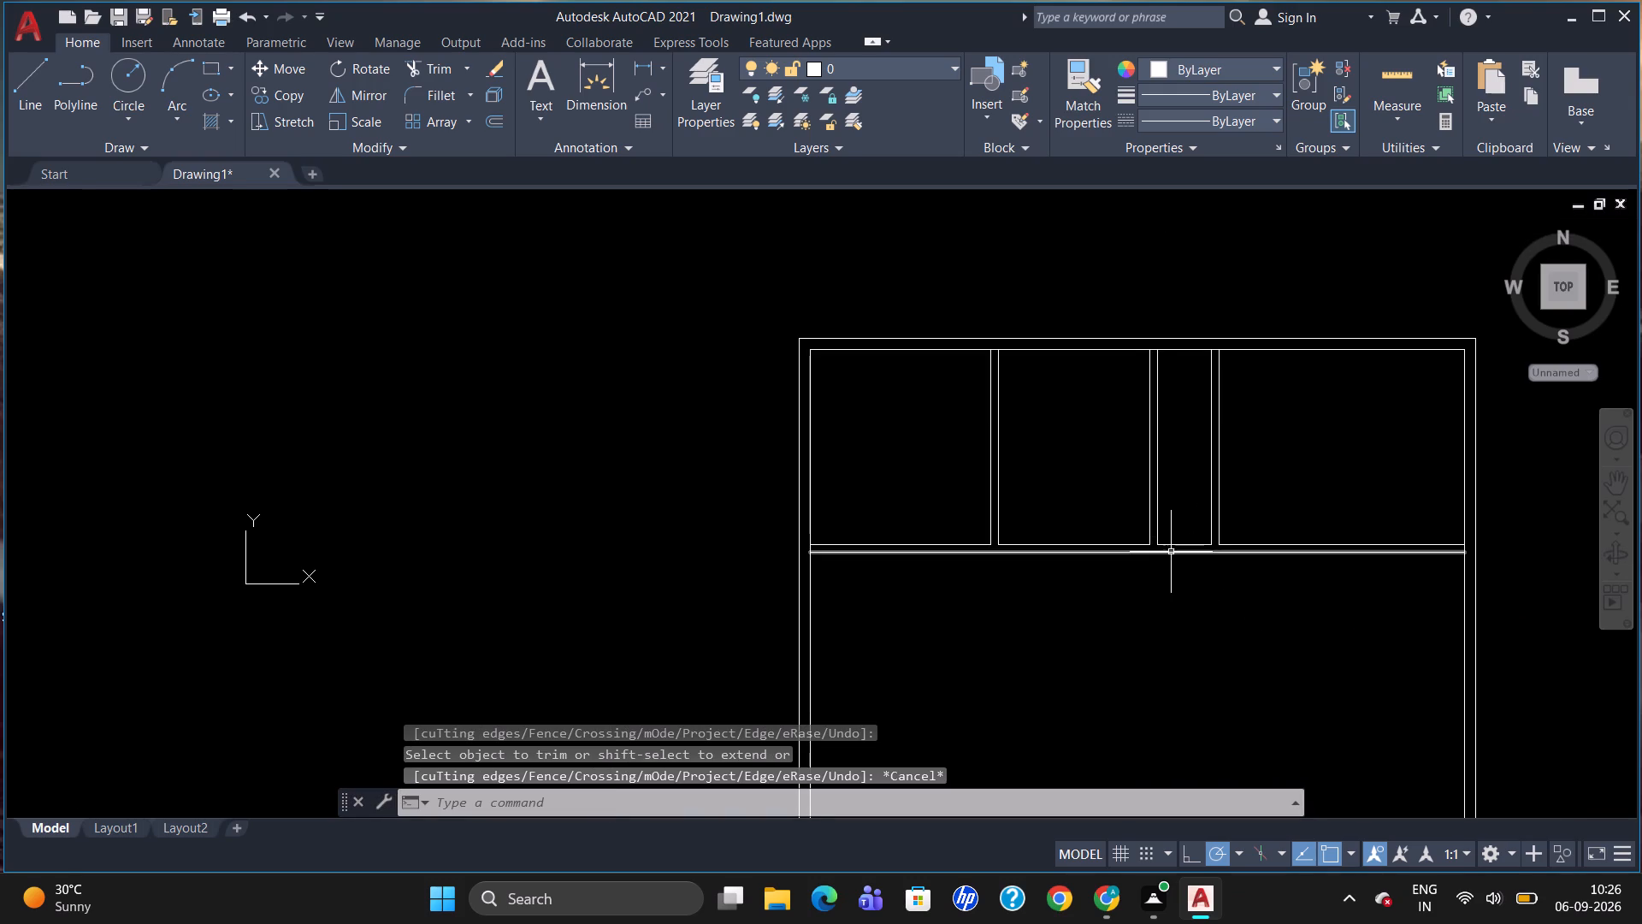
scroll(1244, 596, "up", 1)
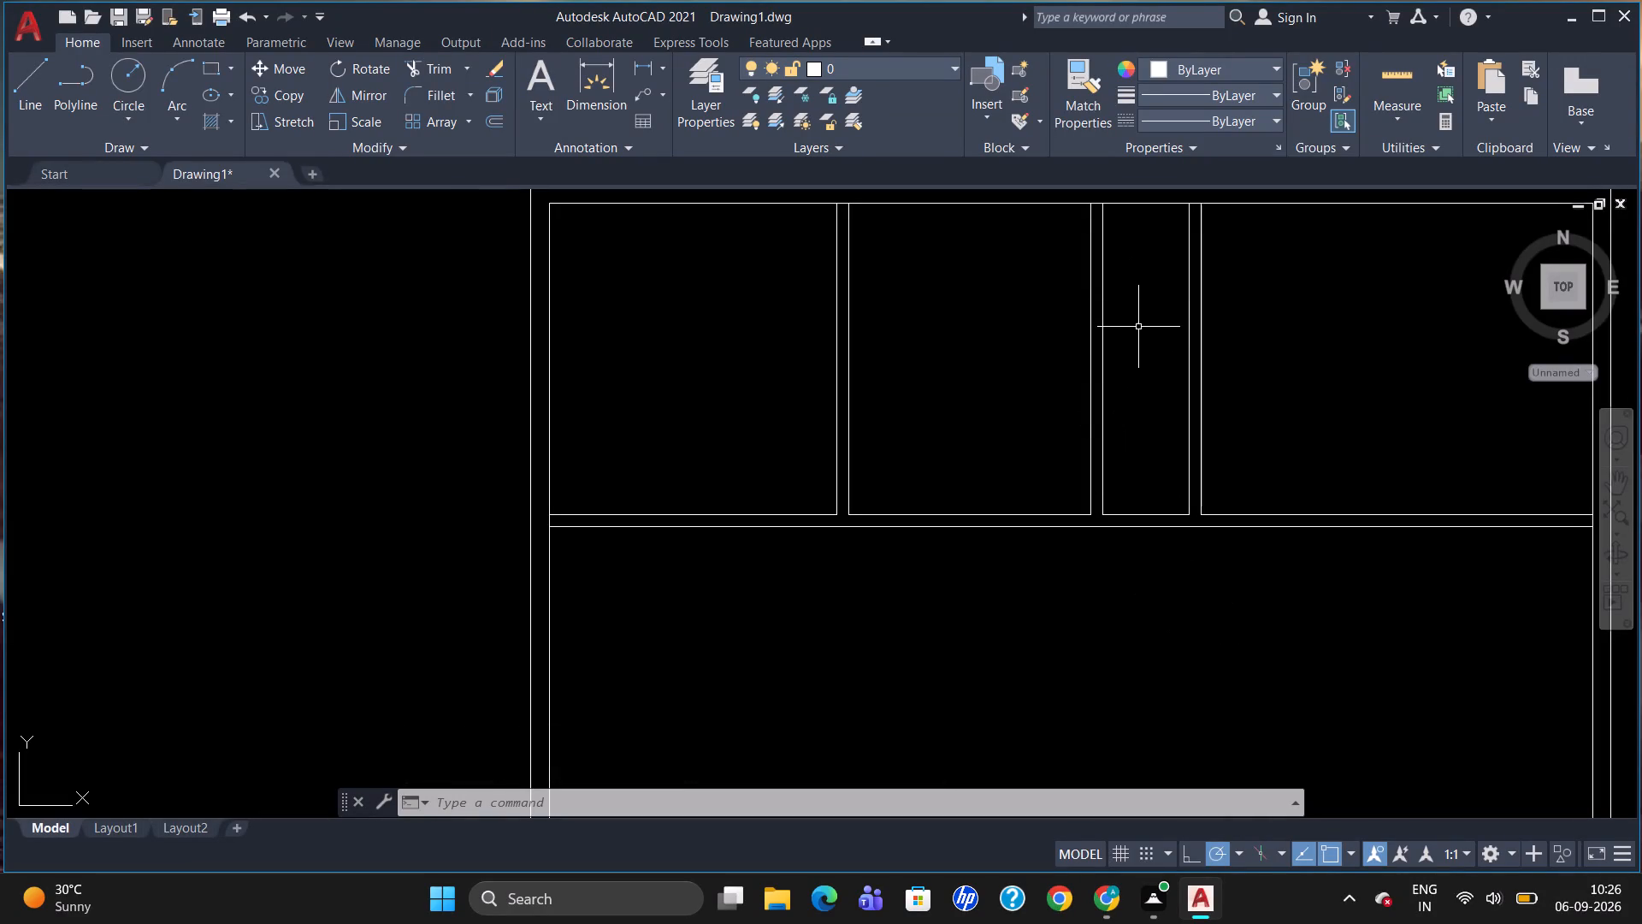
scroll(1140, 333, "down", 2)
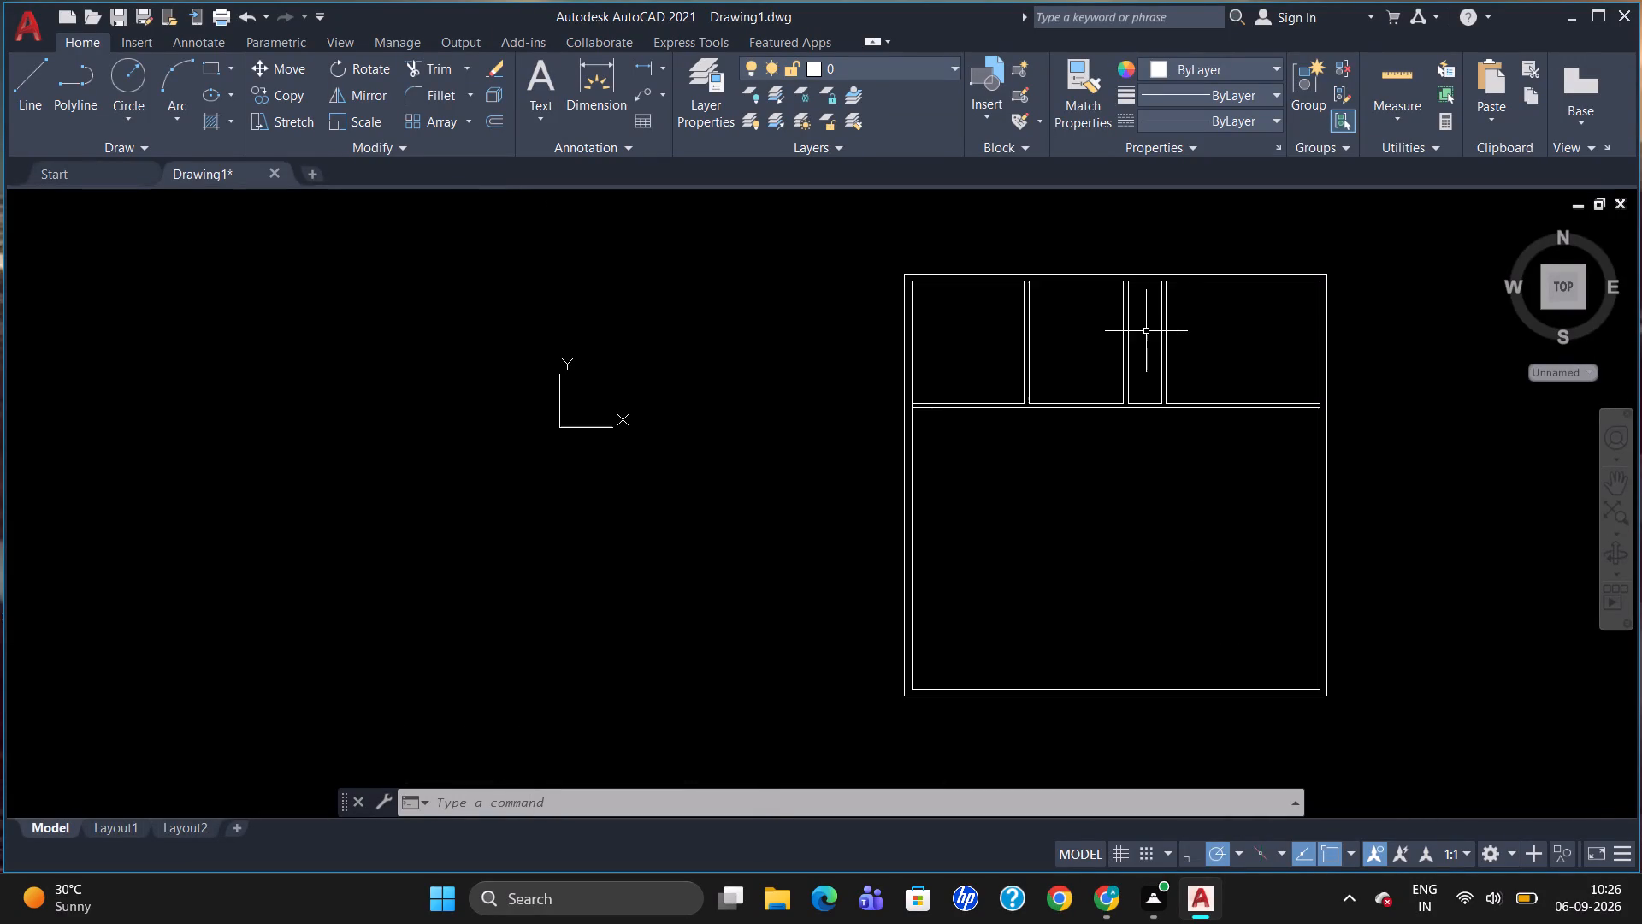
scroll(1177, 240, "up", 1)
type("TR")
key("Return")
key("Return")
scroll(1113, 295, "up", 2)
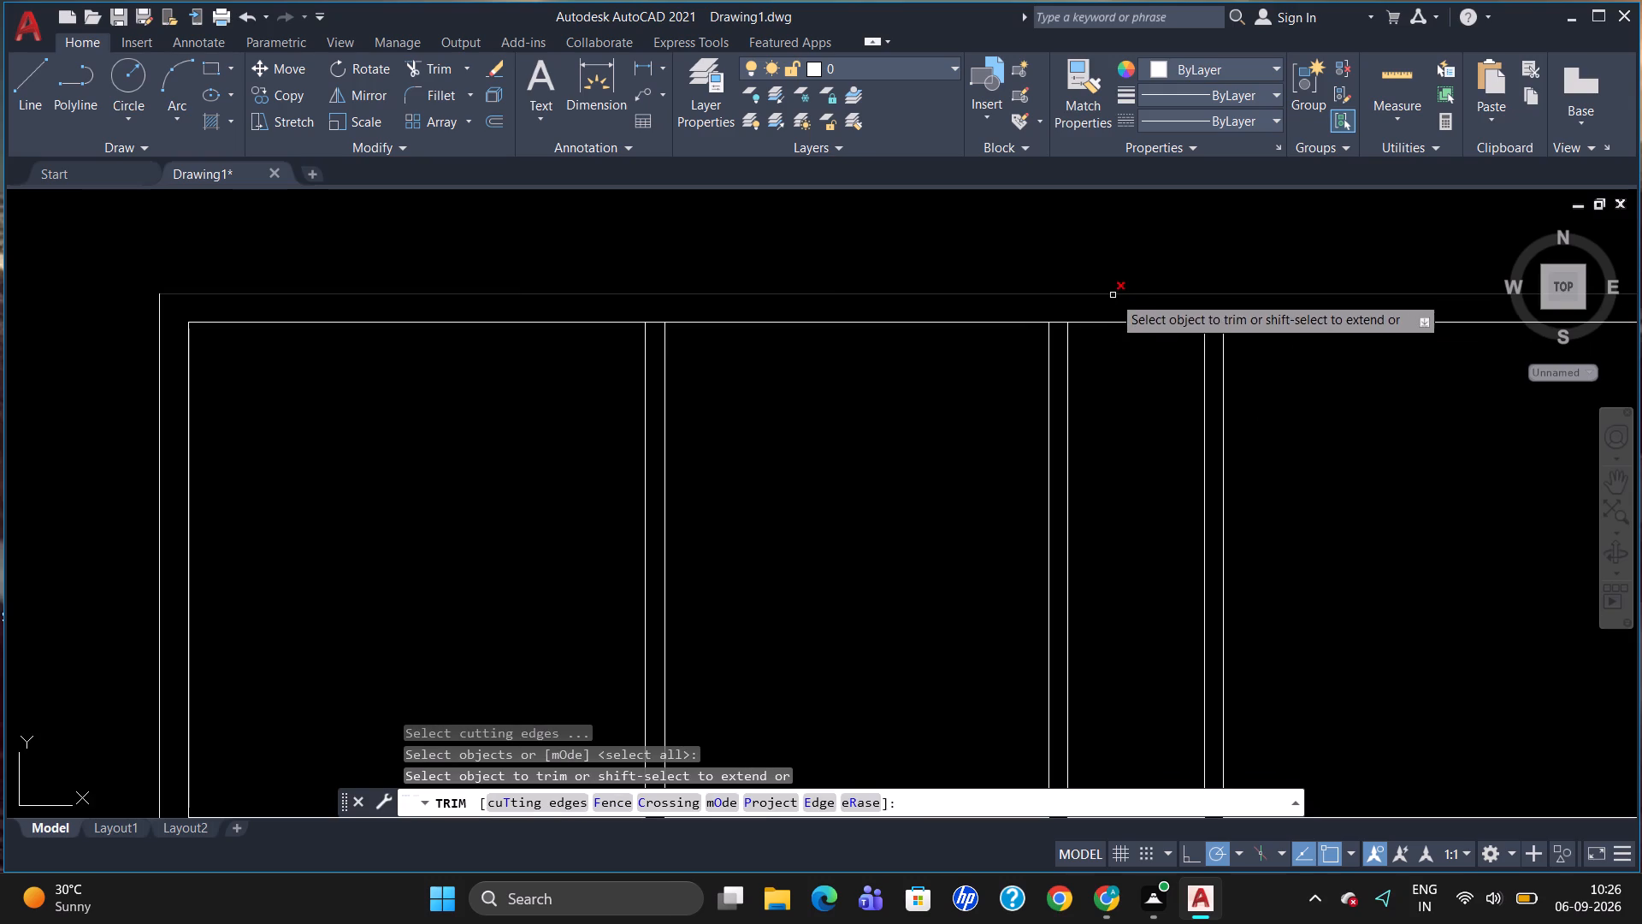
left_click(1057, 323)
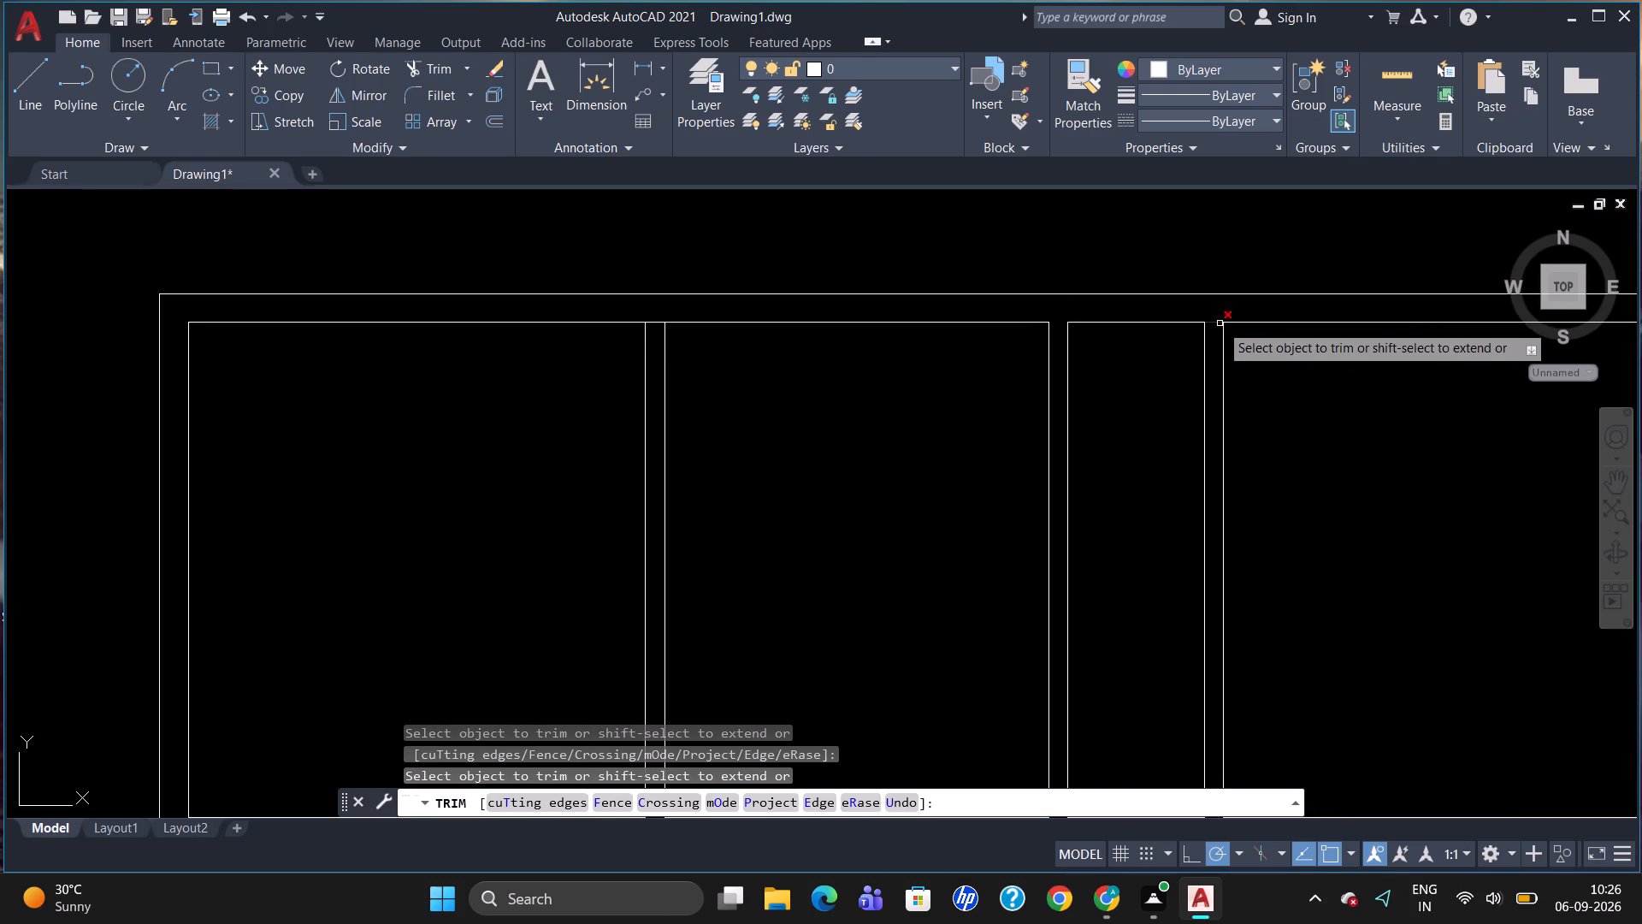
left_click(1220, 323)
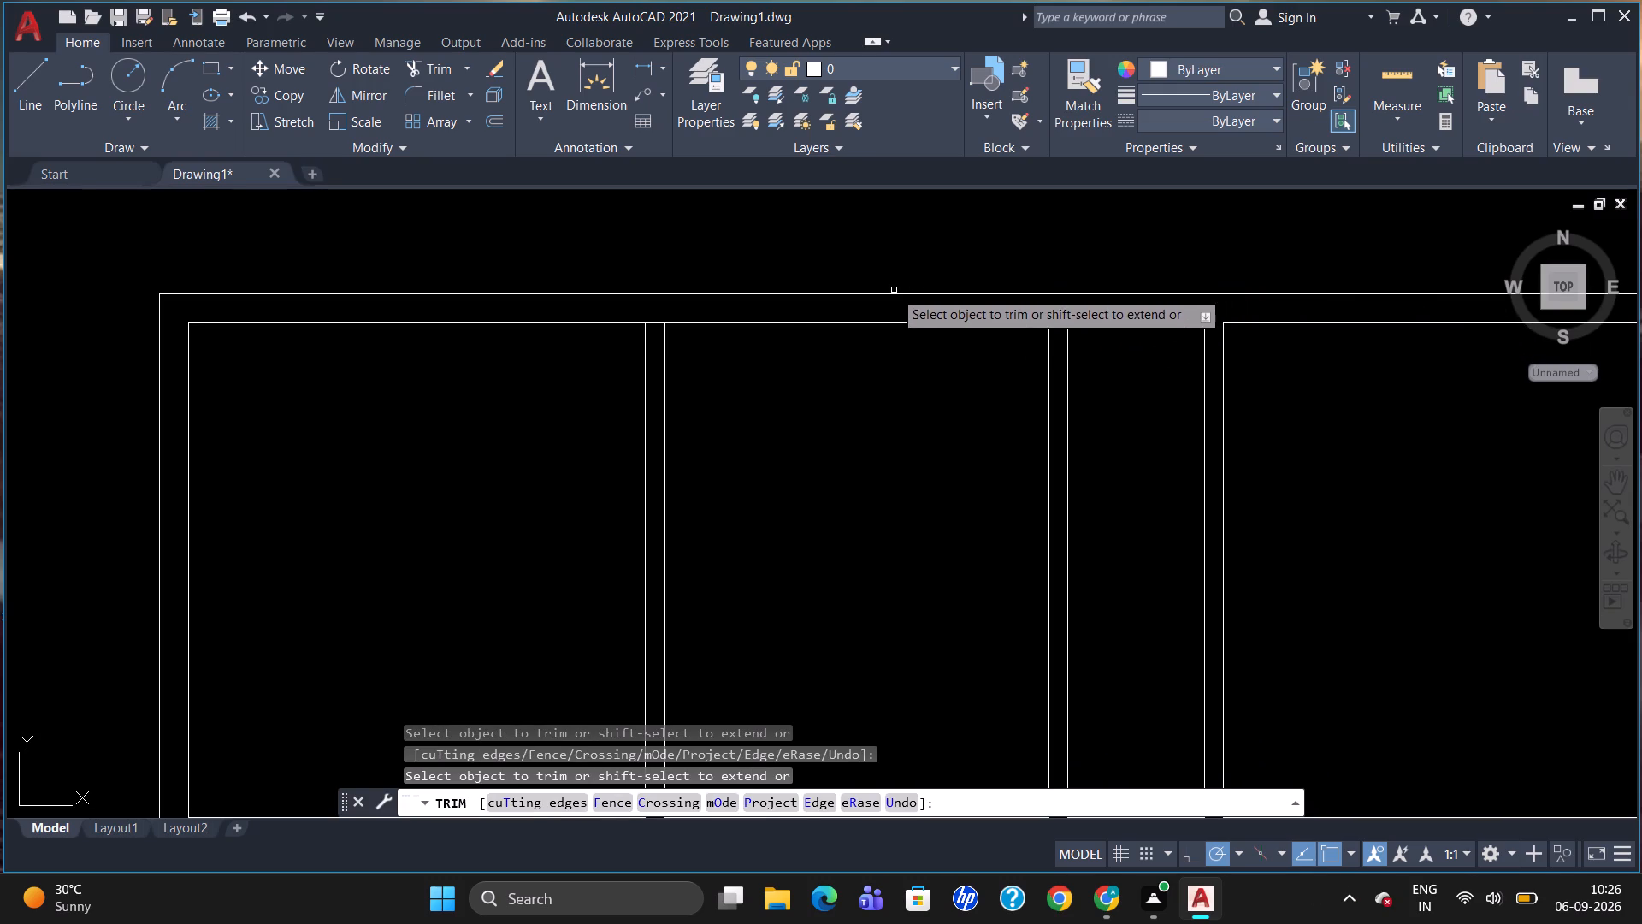
left_click(660, 324)
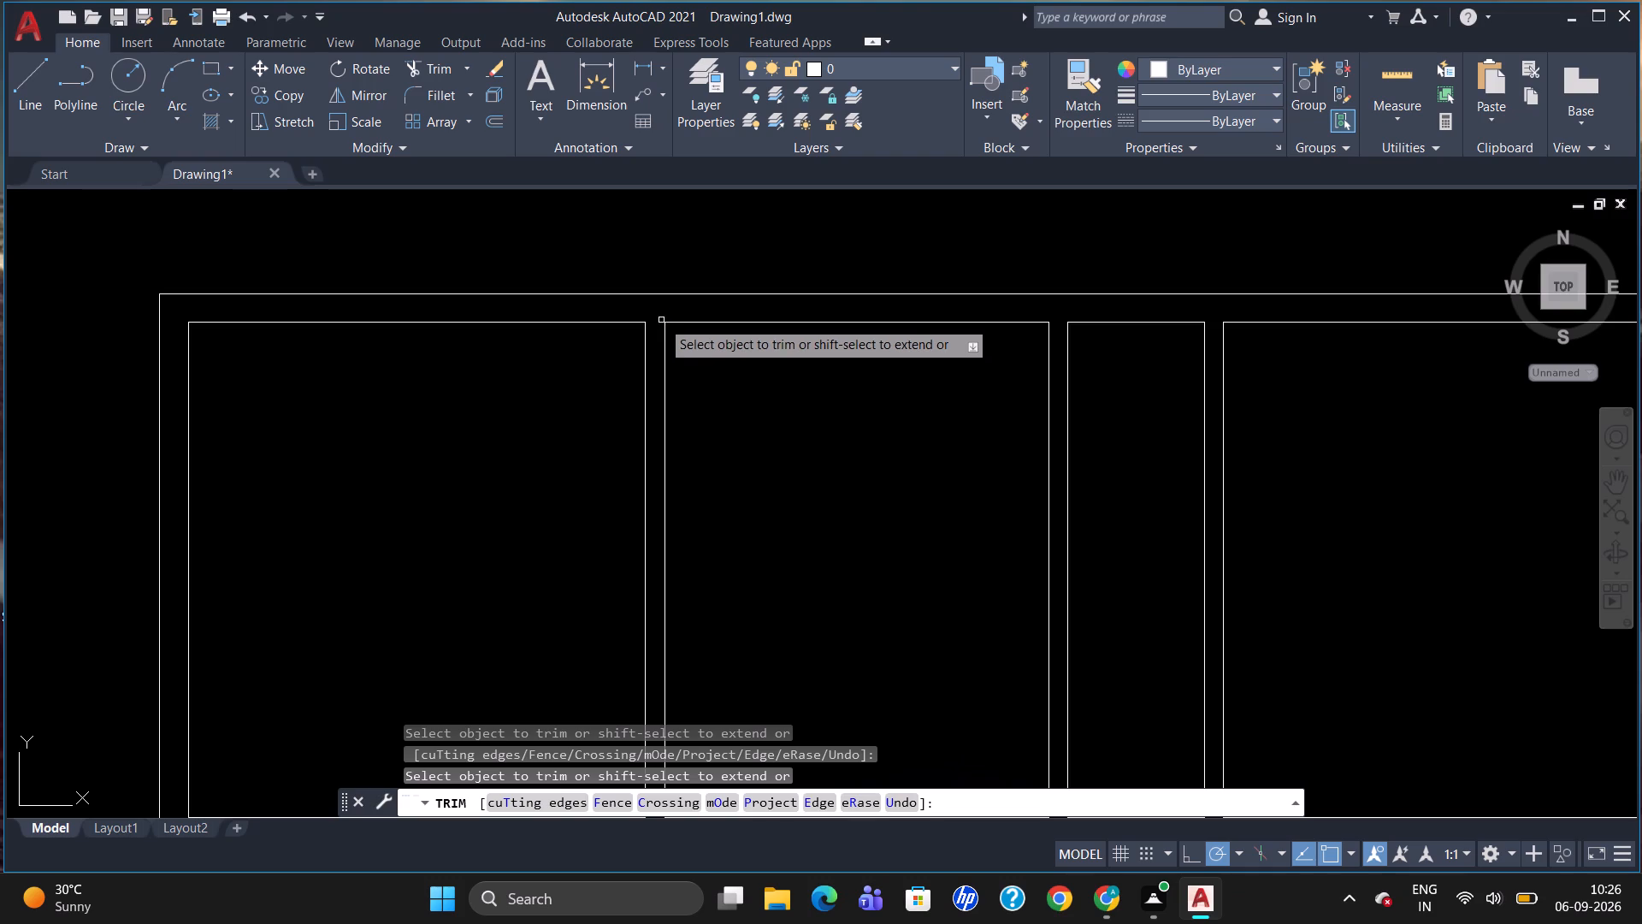
key("Escape")
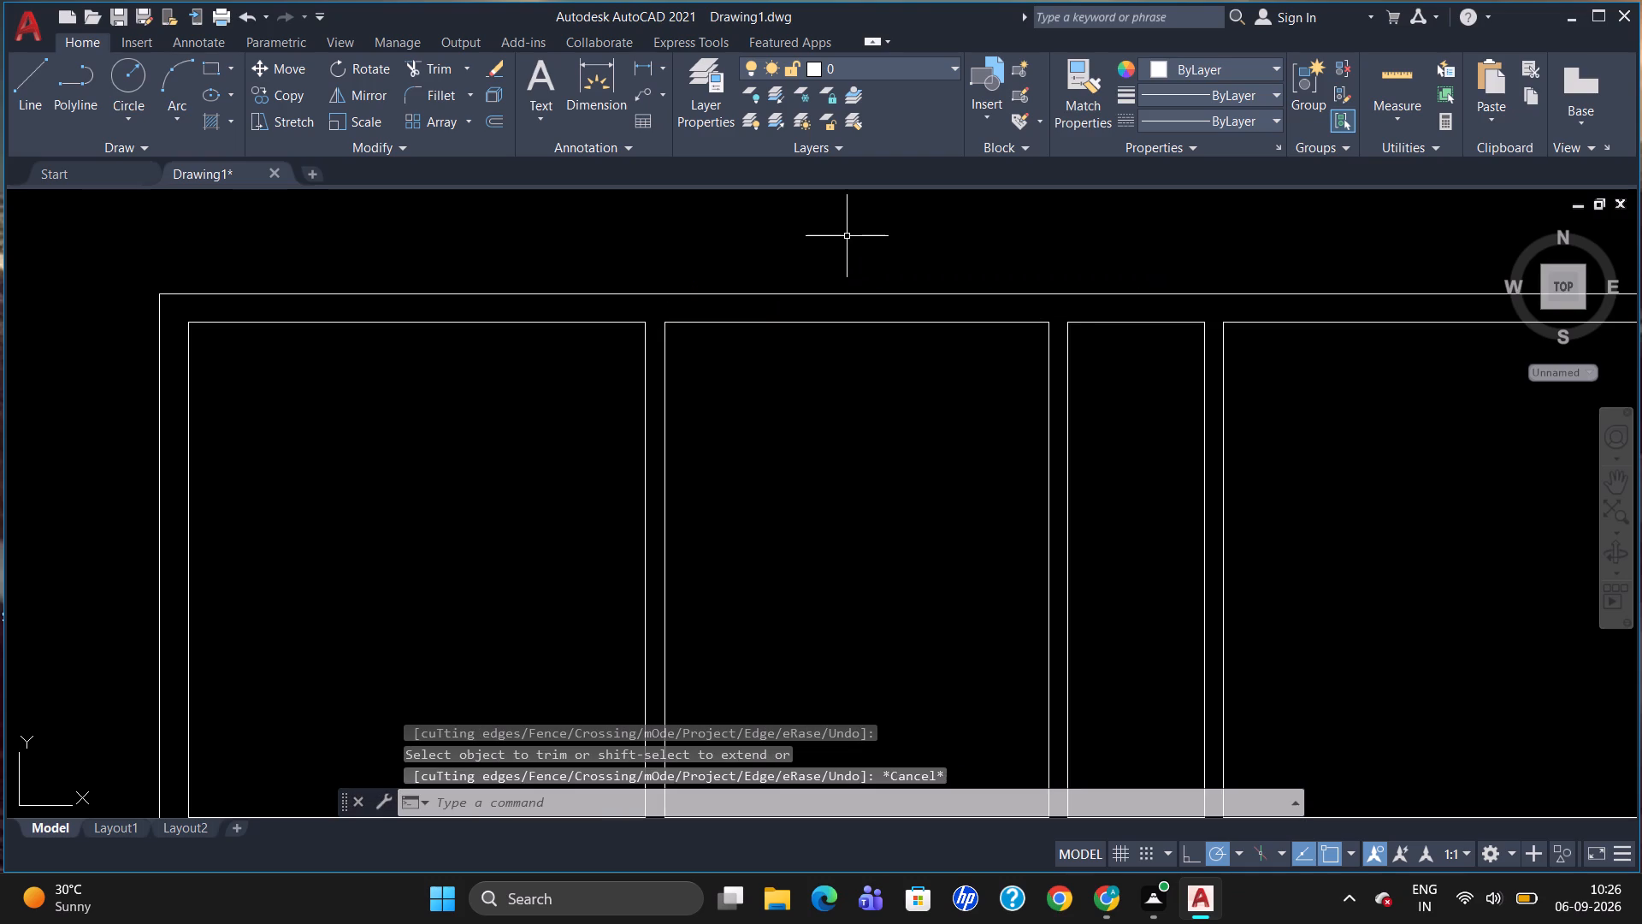
Offset the top inner wall line of the narrow room 4'6" downward, and give this short partition a 6" thickness.
key("o")
key("Return")
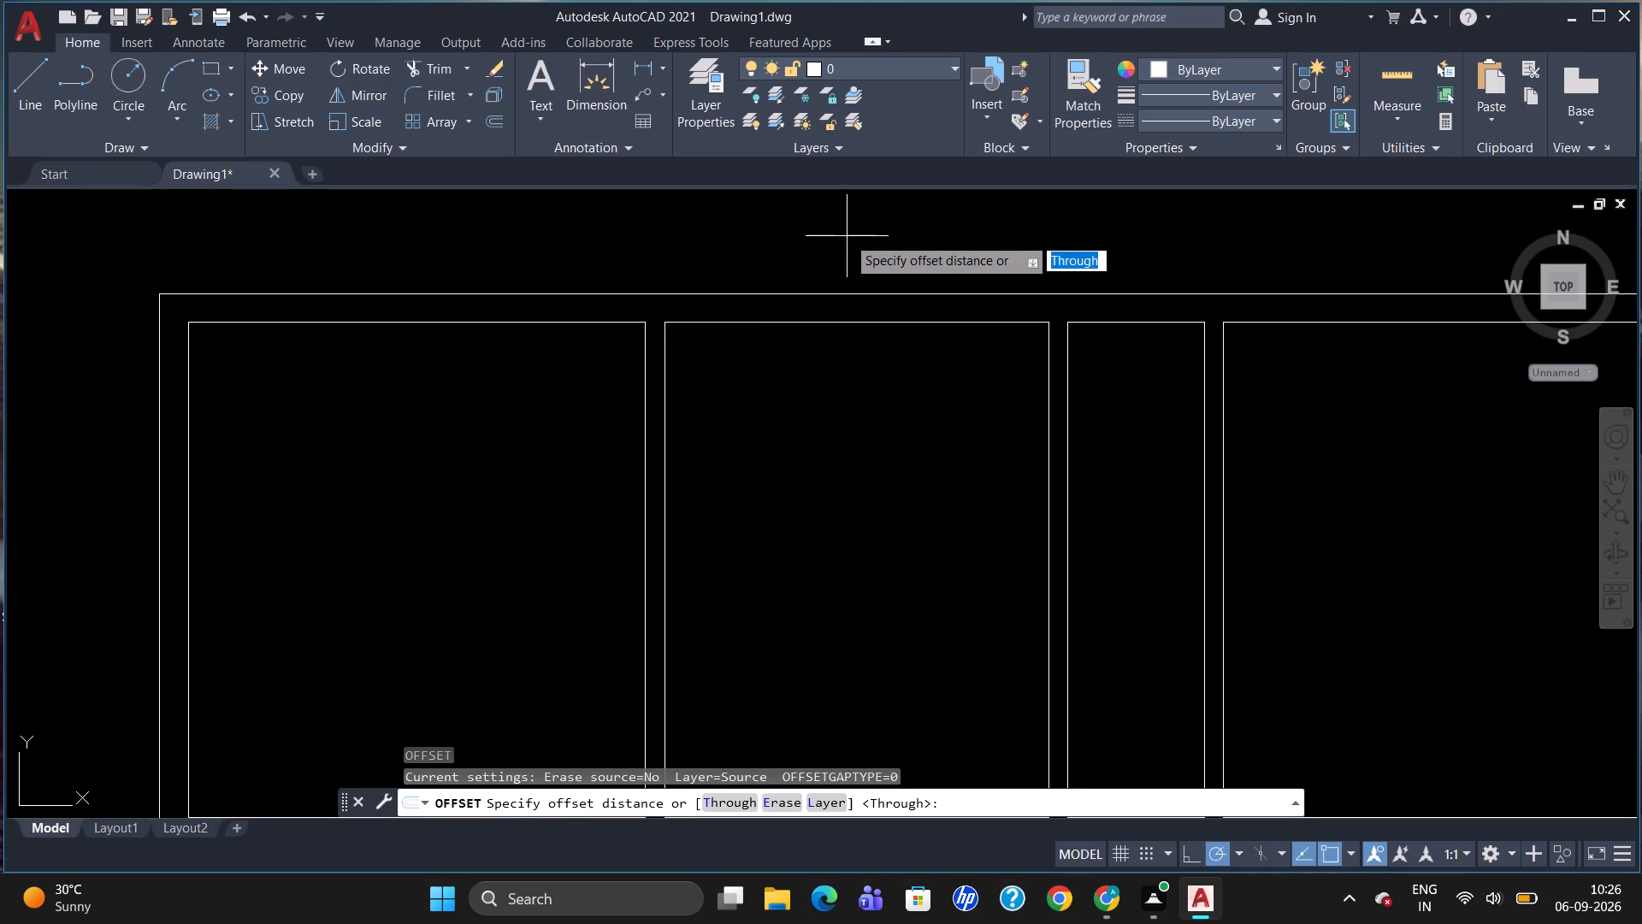
type("4'")
key("6")
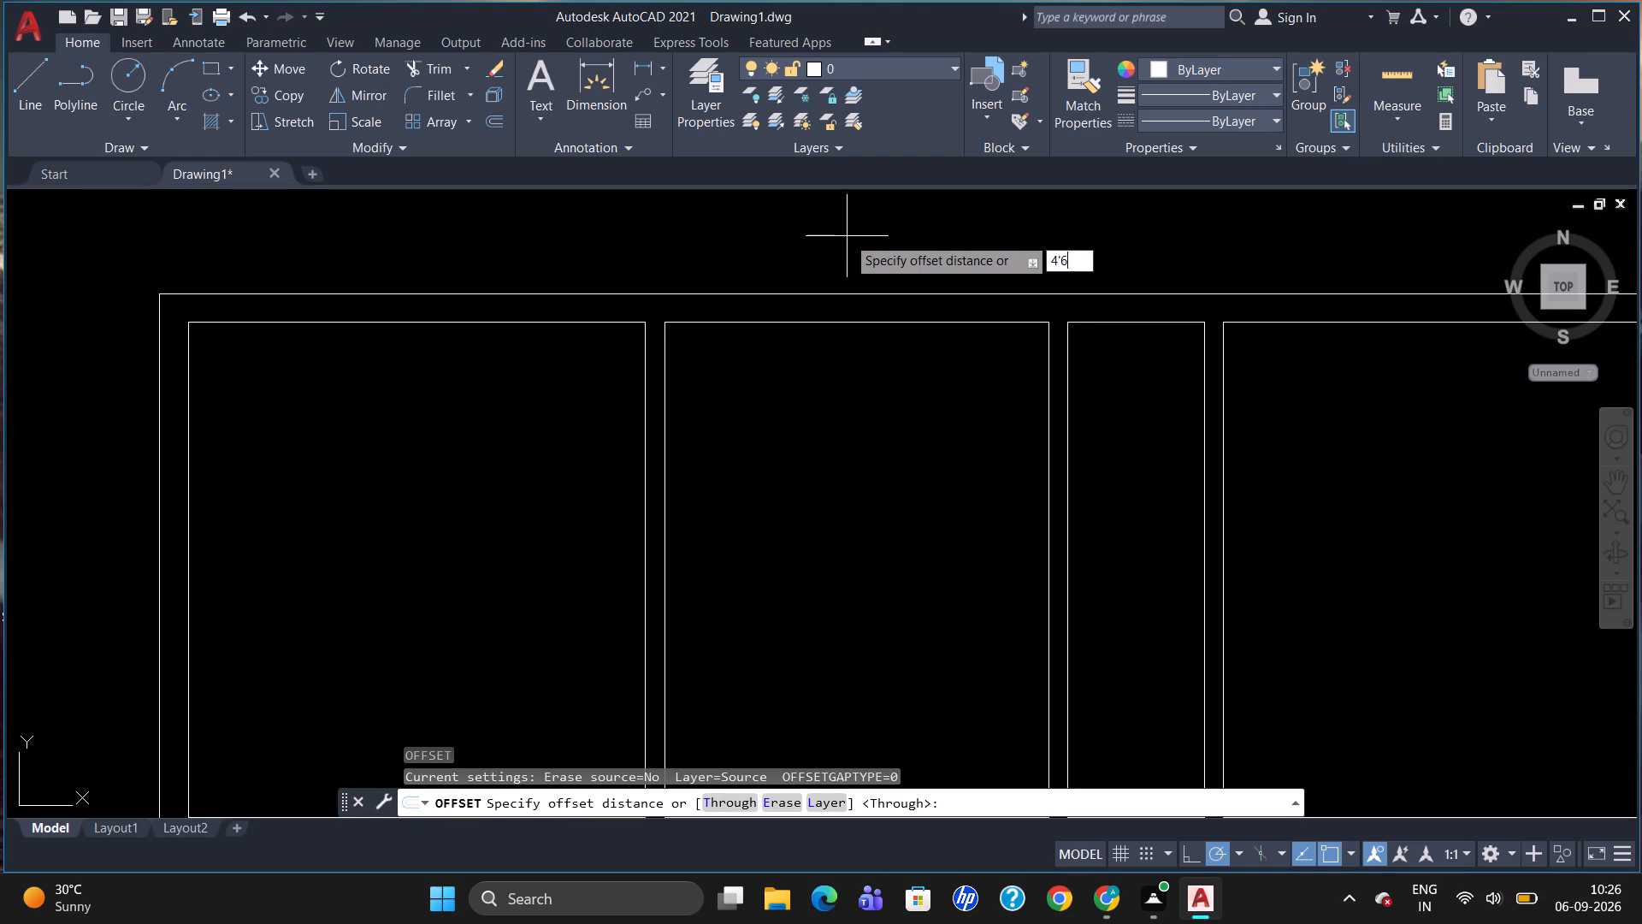
key("shift+quotedbl")
key("Return")
left_click(1115, 323)
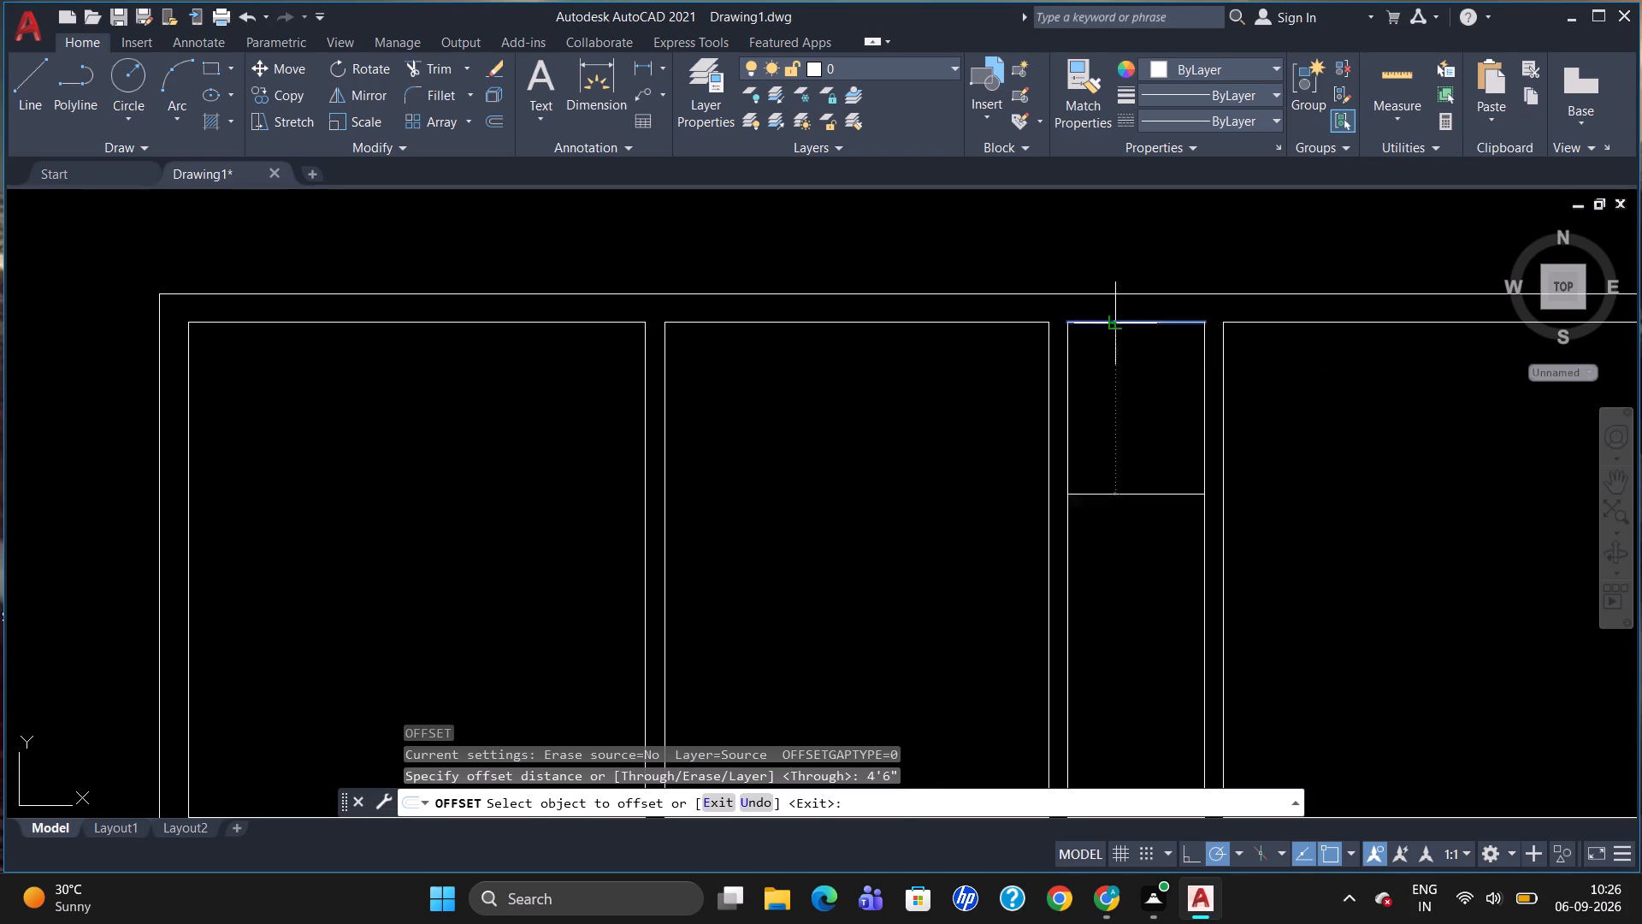
left_click(1131, 382)
left_click(1142, 494)
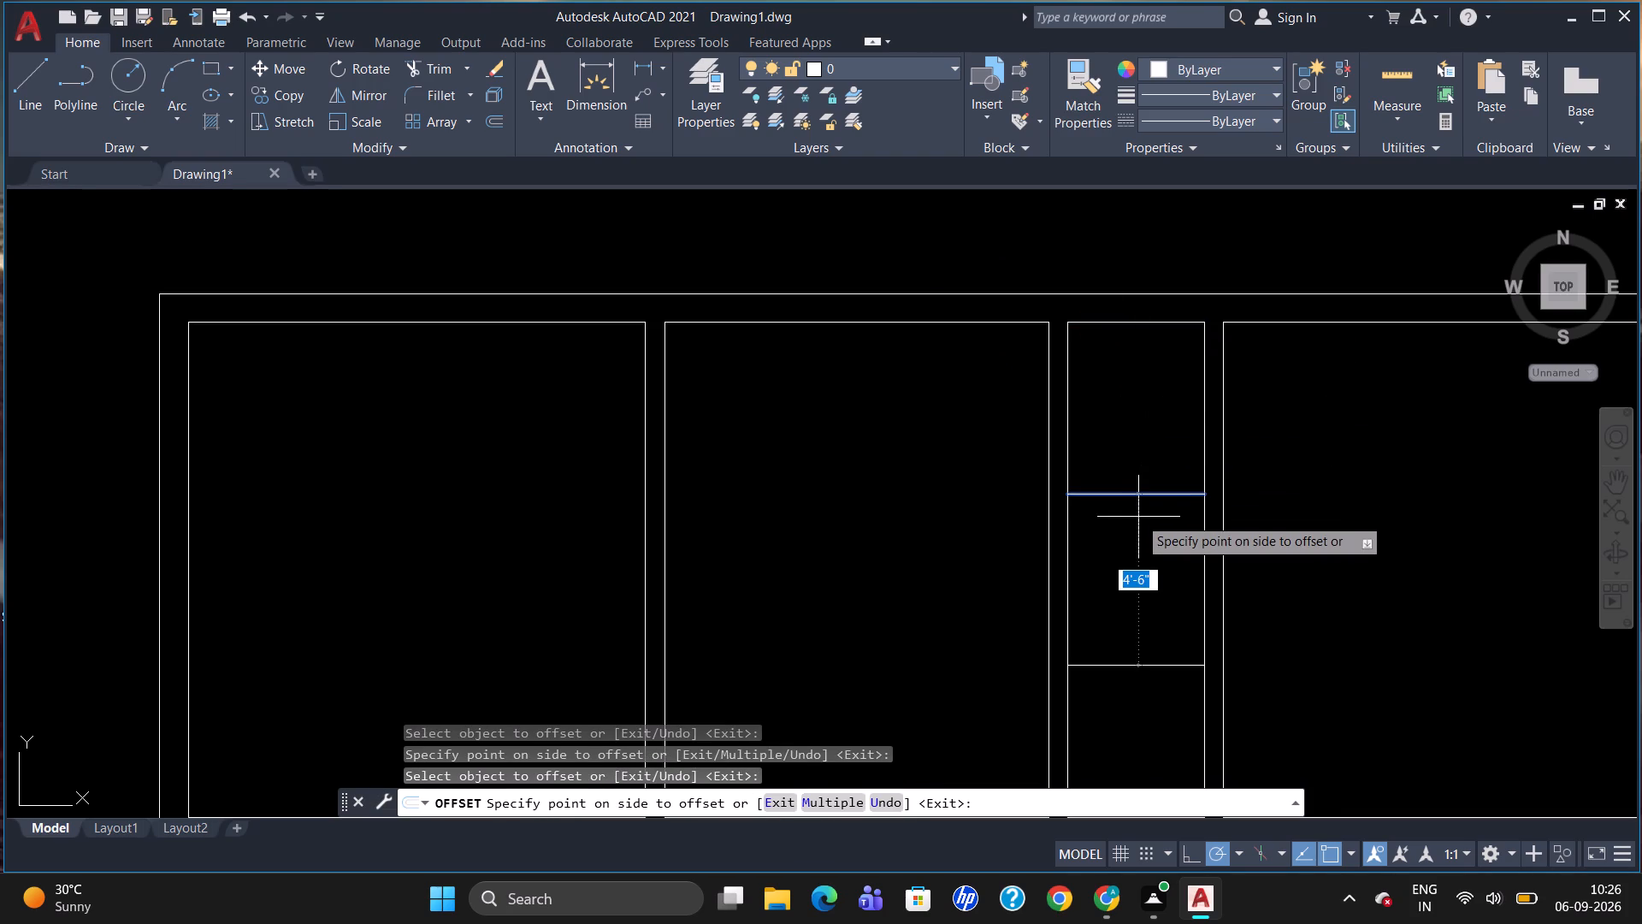
key("6")
key("shift+quotedbl")
key("Return")
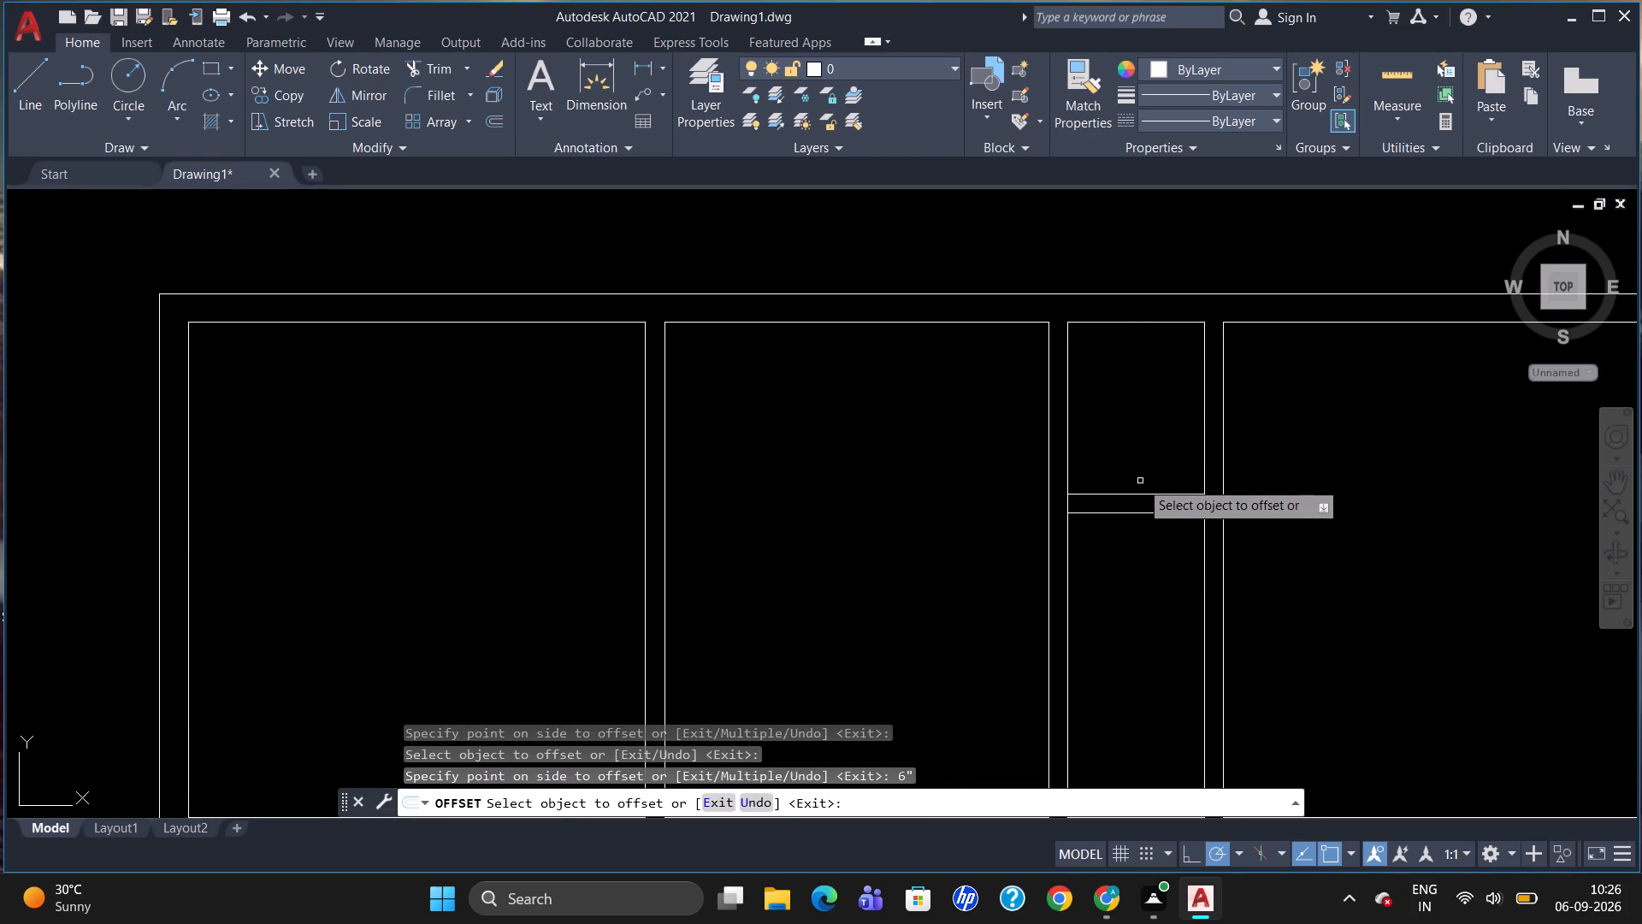
key("Escape")
Join the three segments of the horizontal partition's upper line from the first vertical partition to the right outer wall.
scroll(1162, 352, "down", 2)
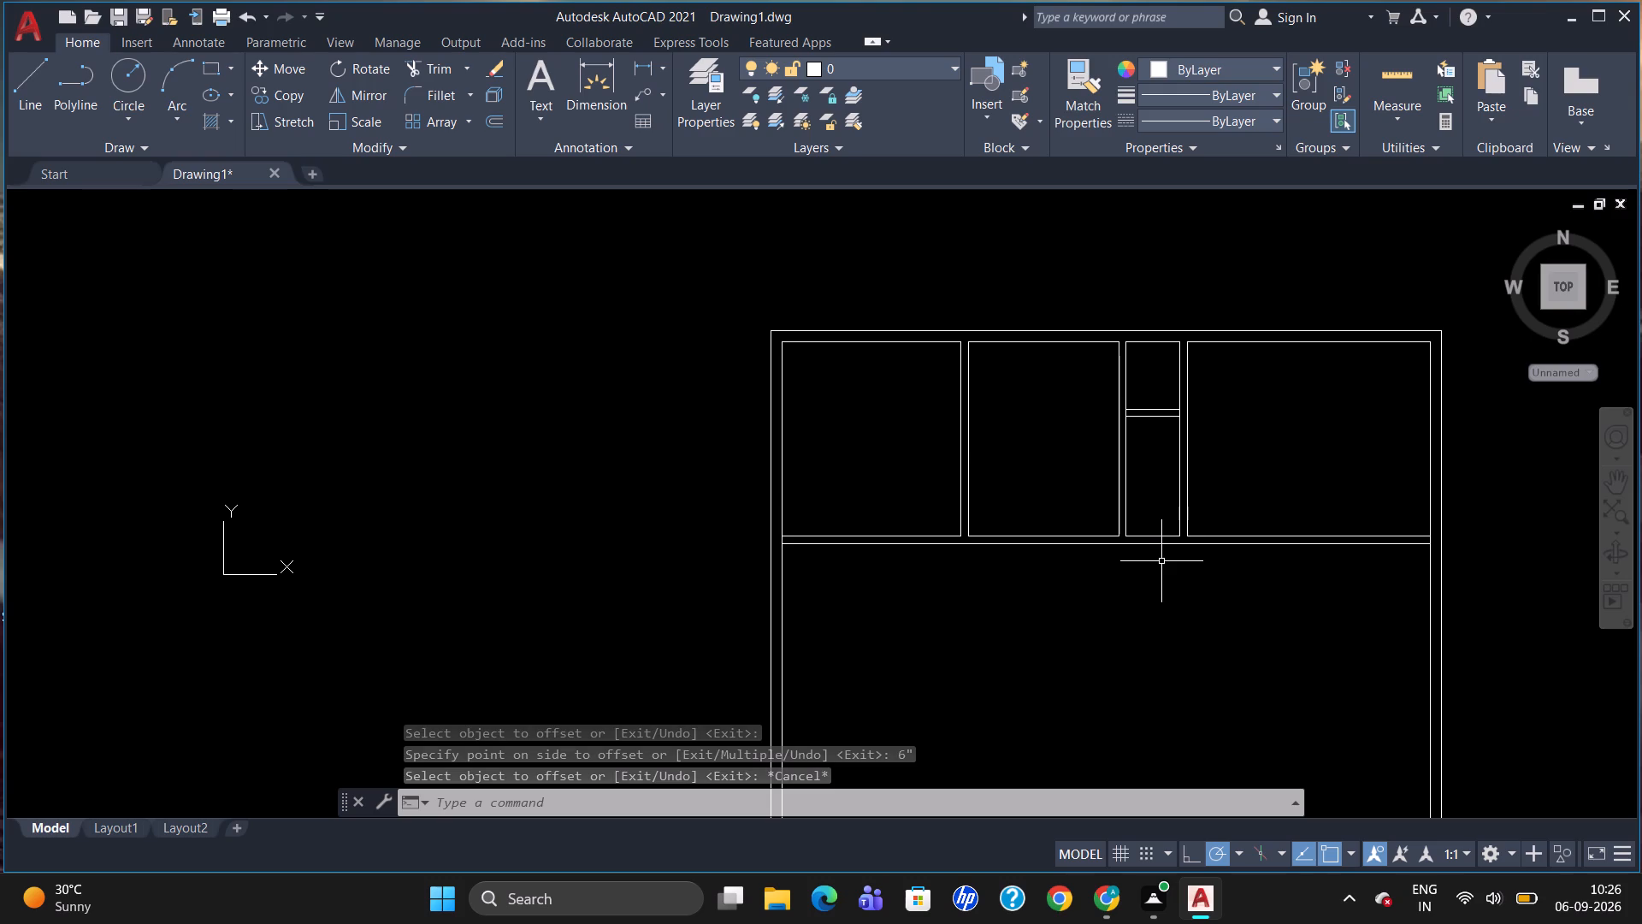
scroll(1173, 546, "up", 1)
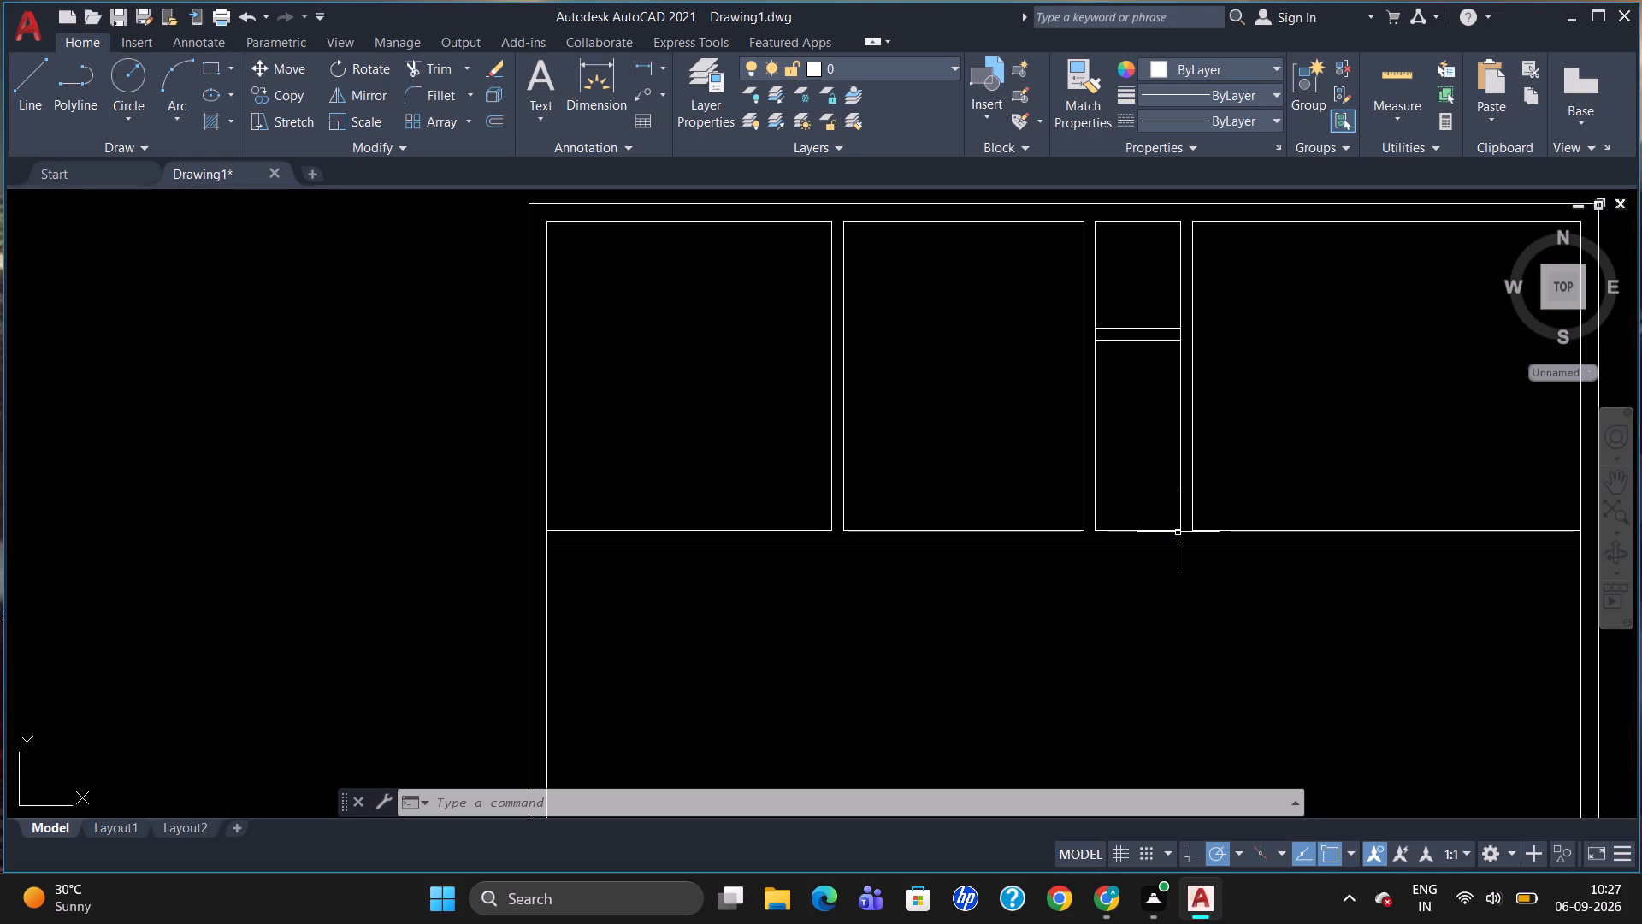
scroll(1191, 434, "down", 1)
scroll(1200, 520, "up", 1)
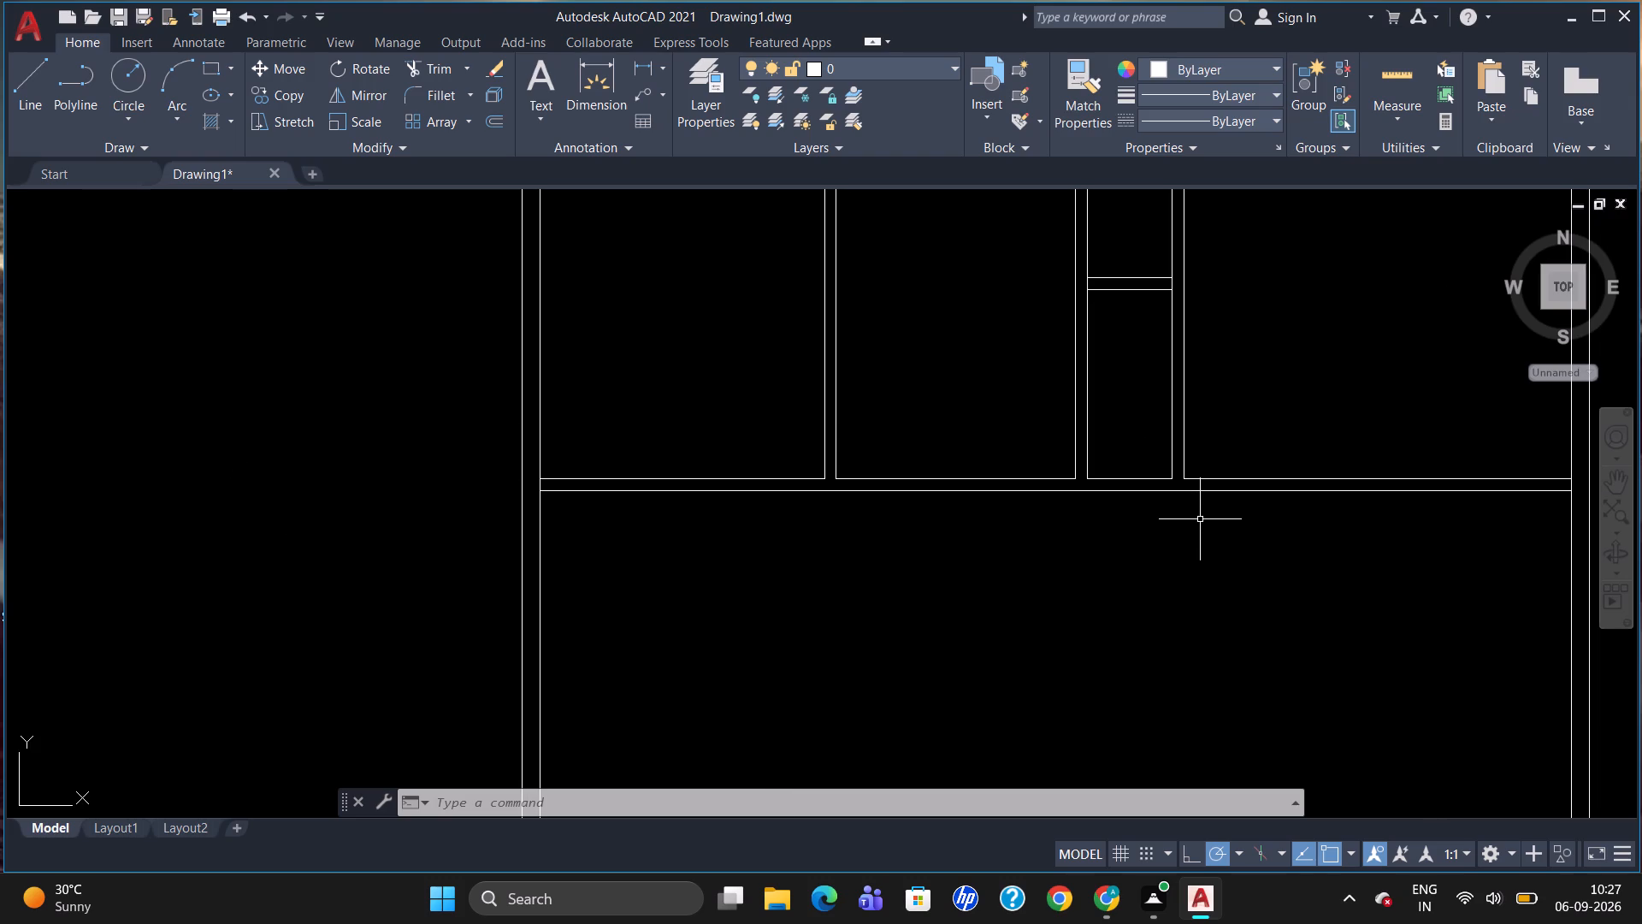
left_click(1095, 478)
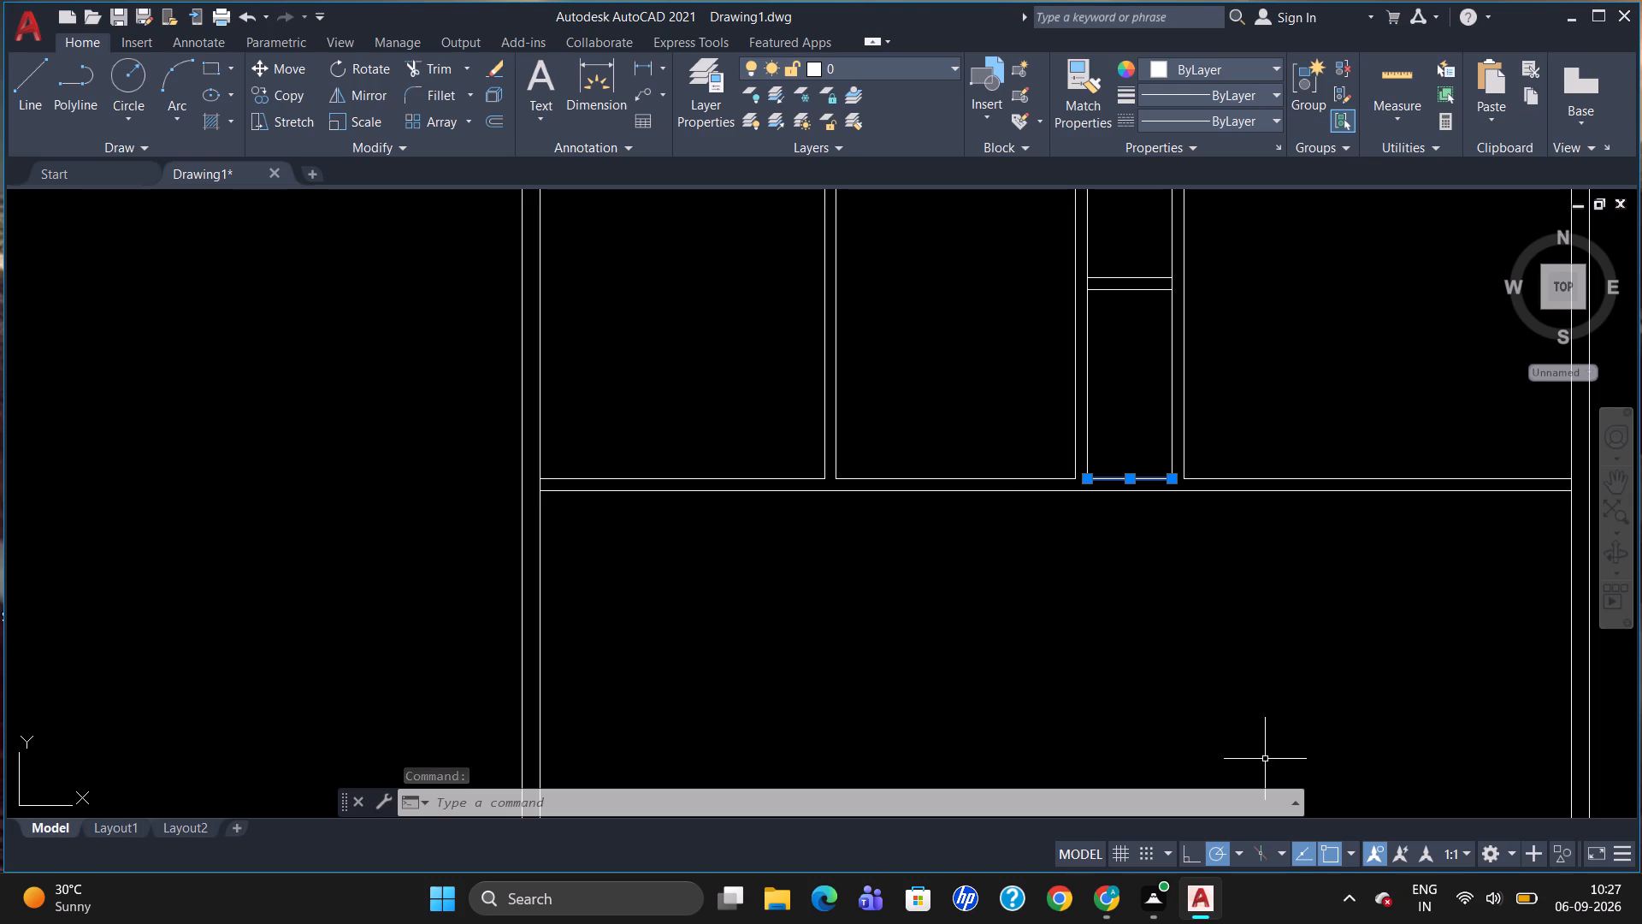
left_click(1028, 477)
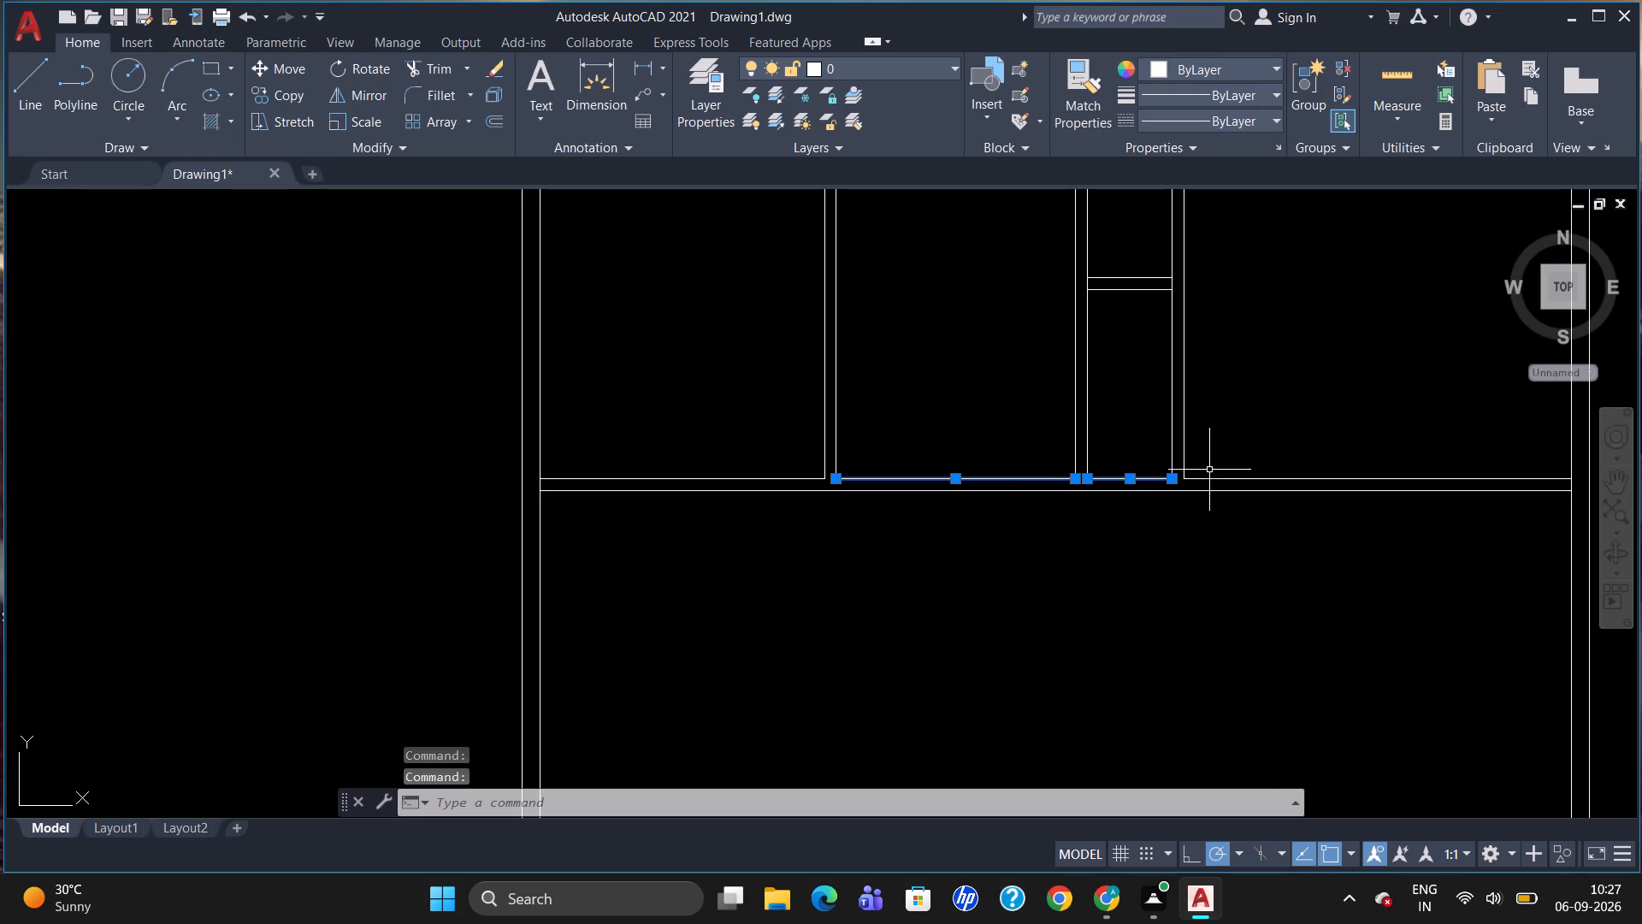
left_click(1214, 479)
key("j")
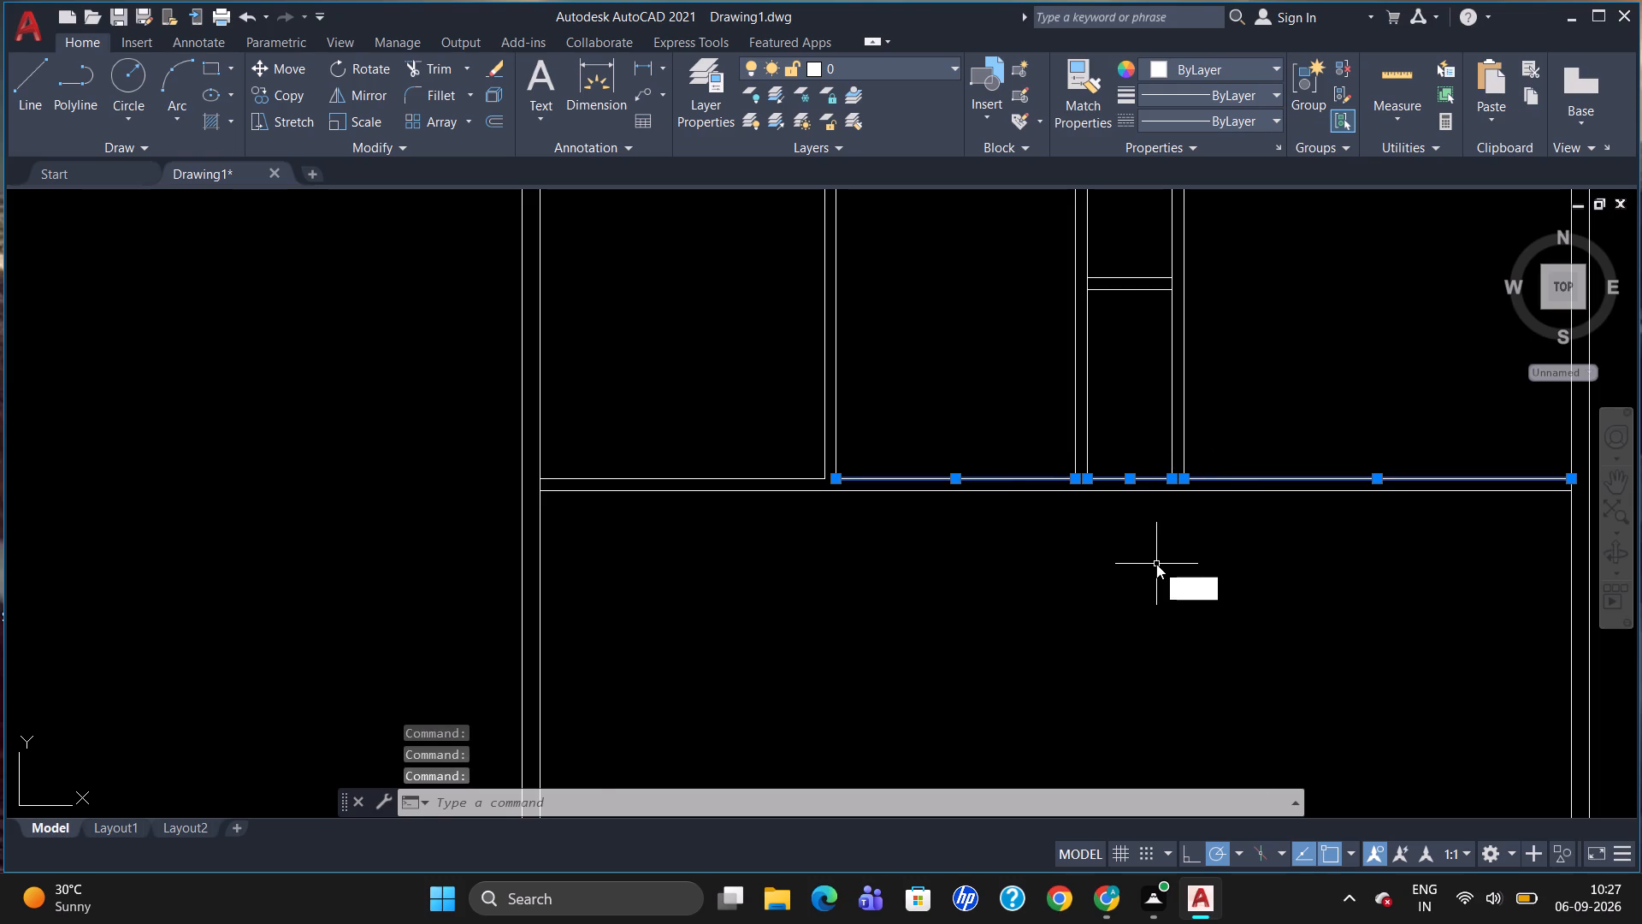
key("Return")
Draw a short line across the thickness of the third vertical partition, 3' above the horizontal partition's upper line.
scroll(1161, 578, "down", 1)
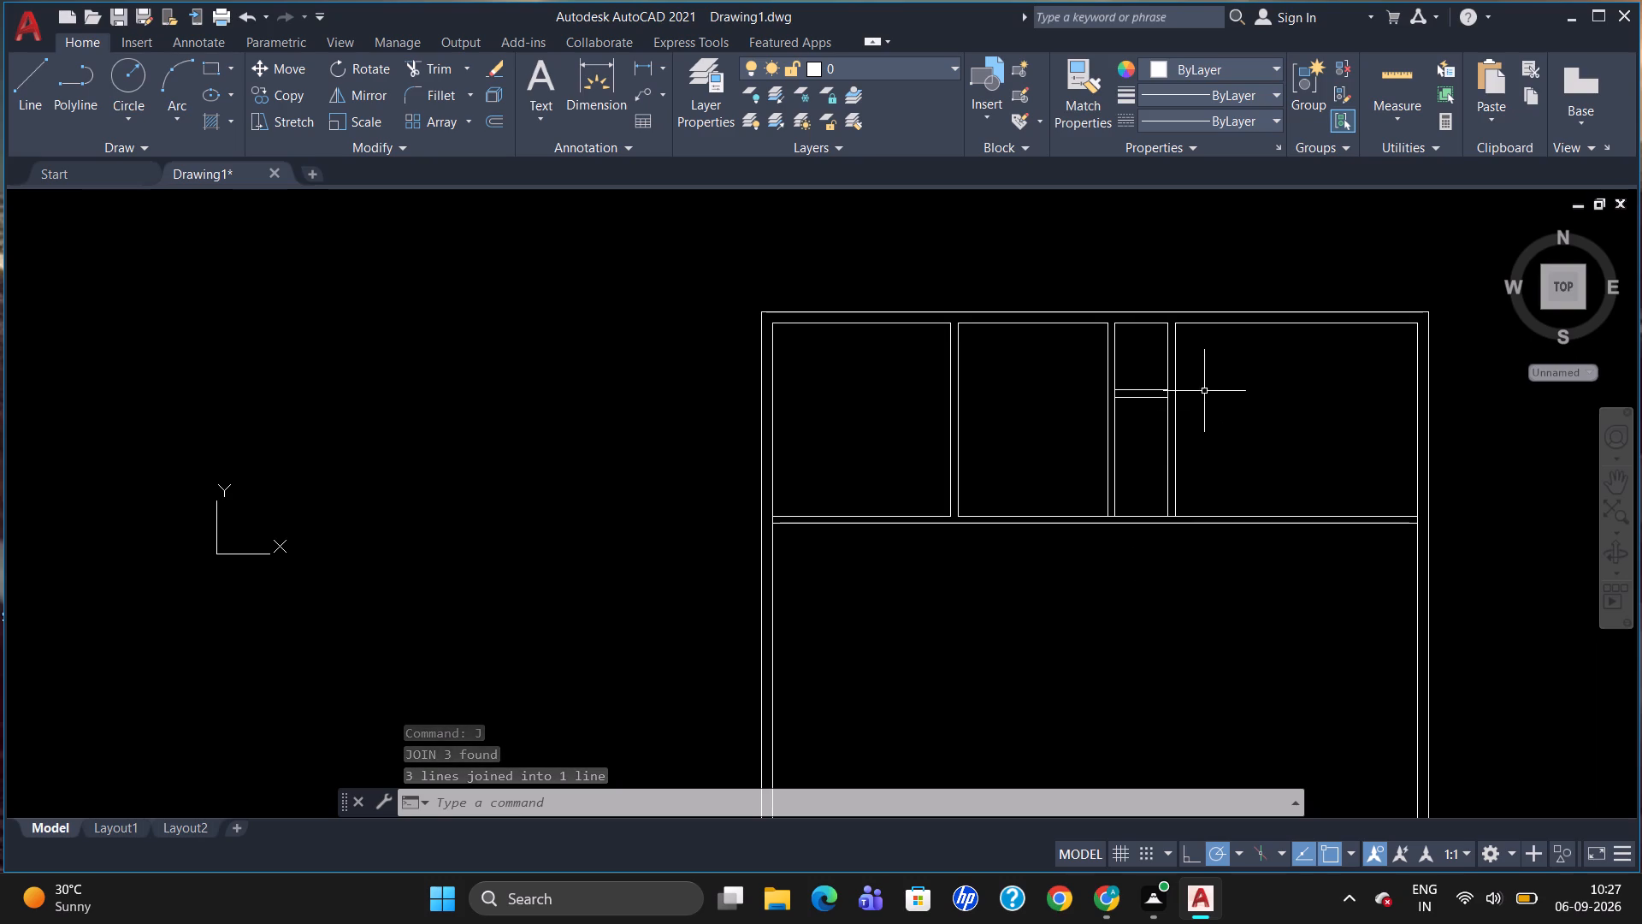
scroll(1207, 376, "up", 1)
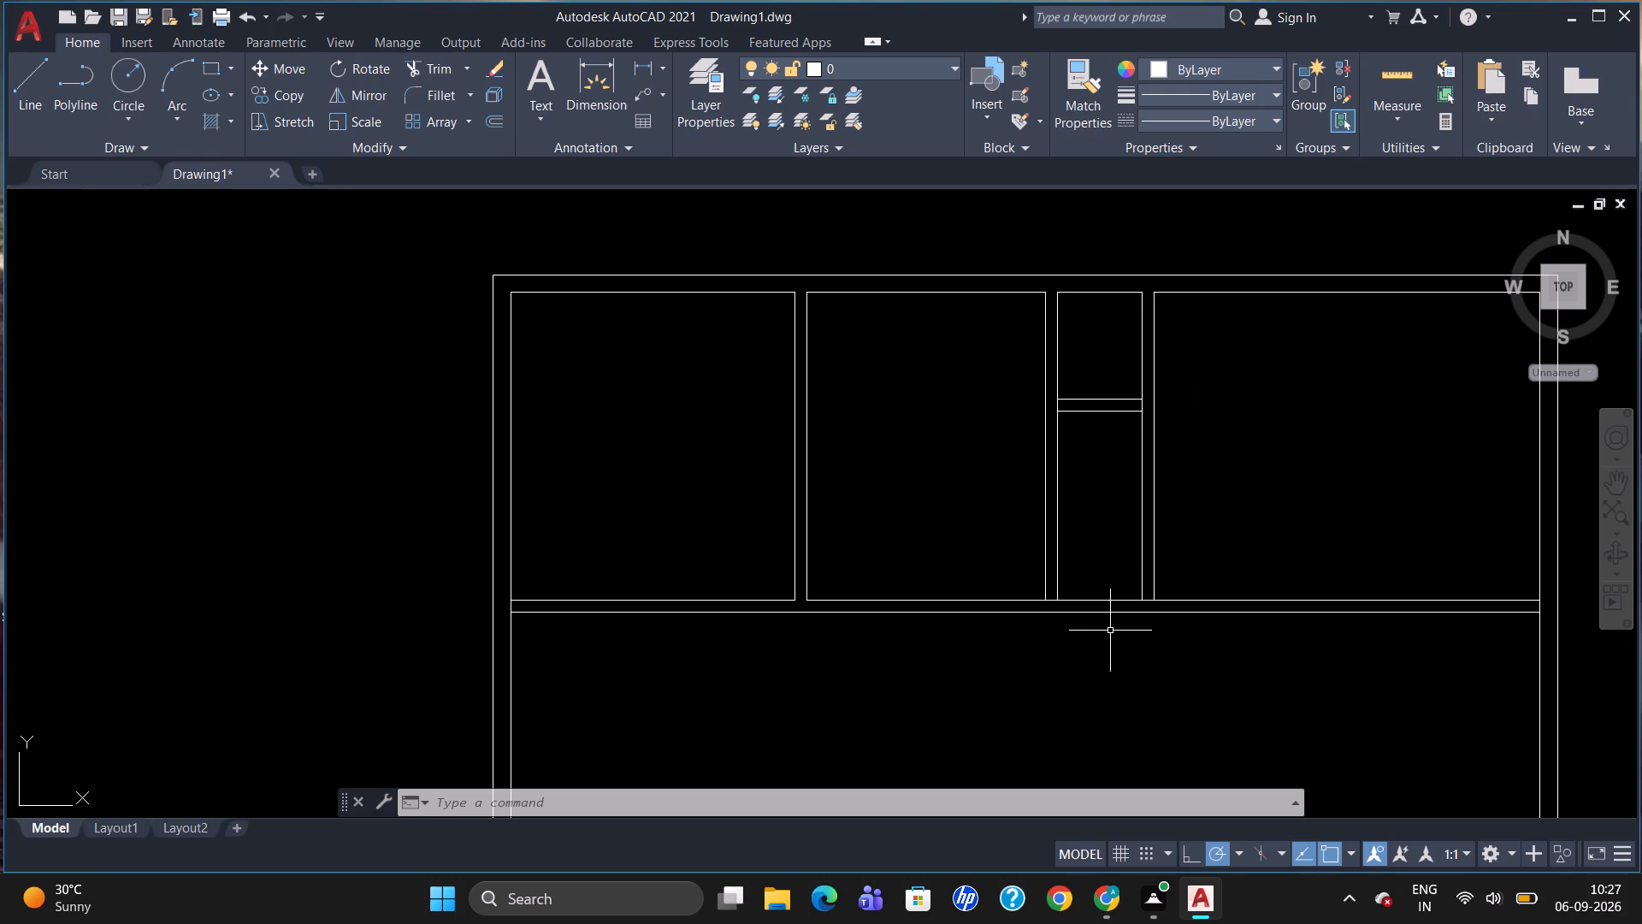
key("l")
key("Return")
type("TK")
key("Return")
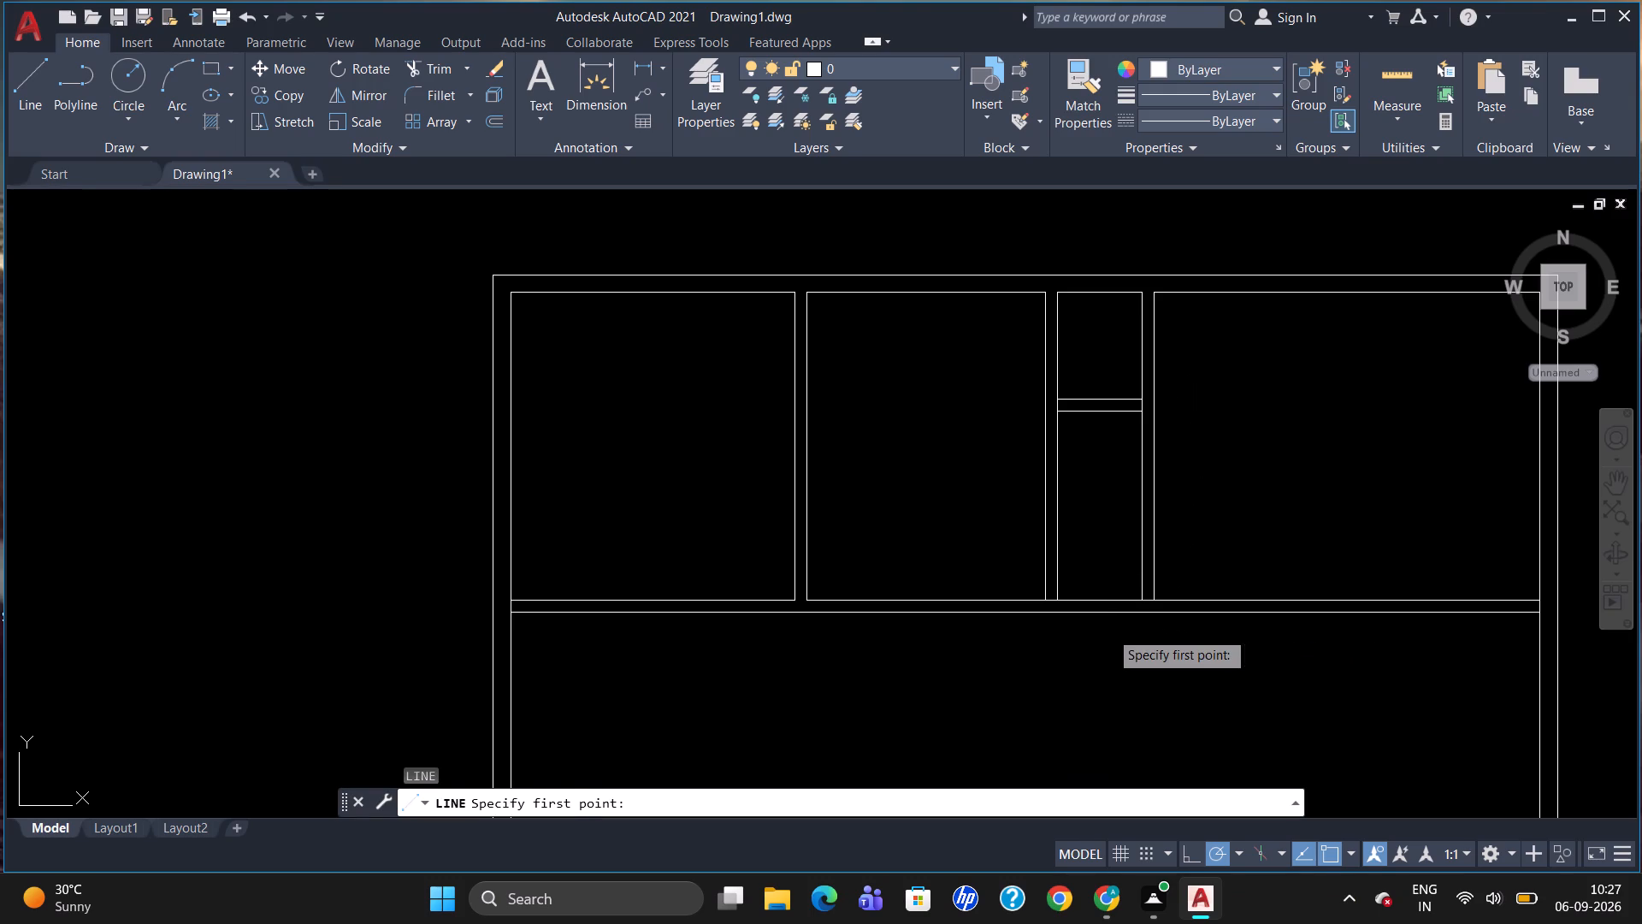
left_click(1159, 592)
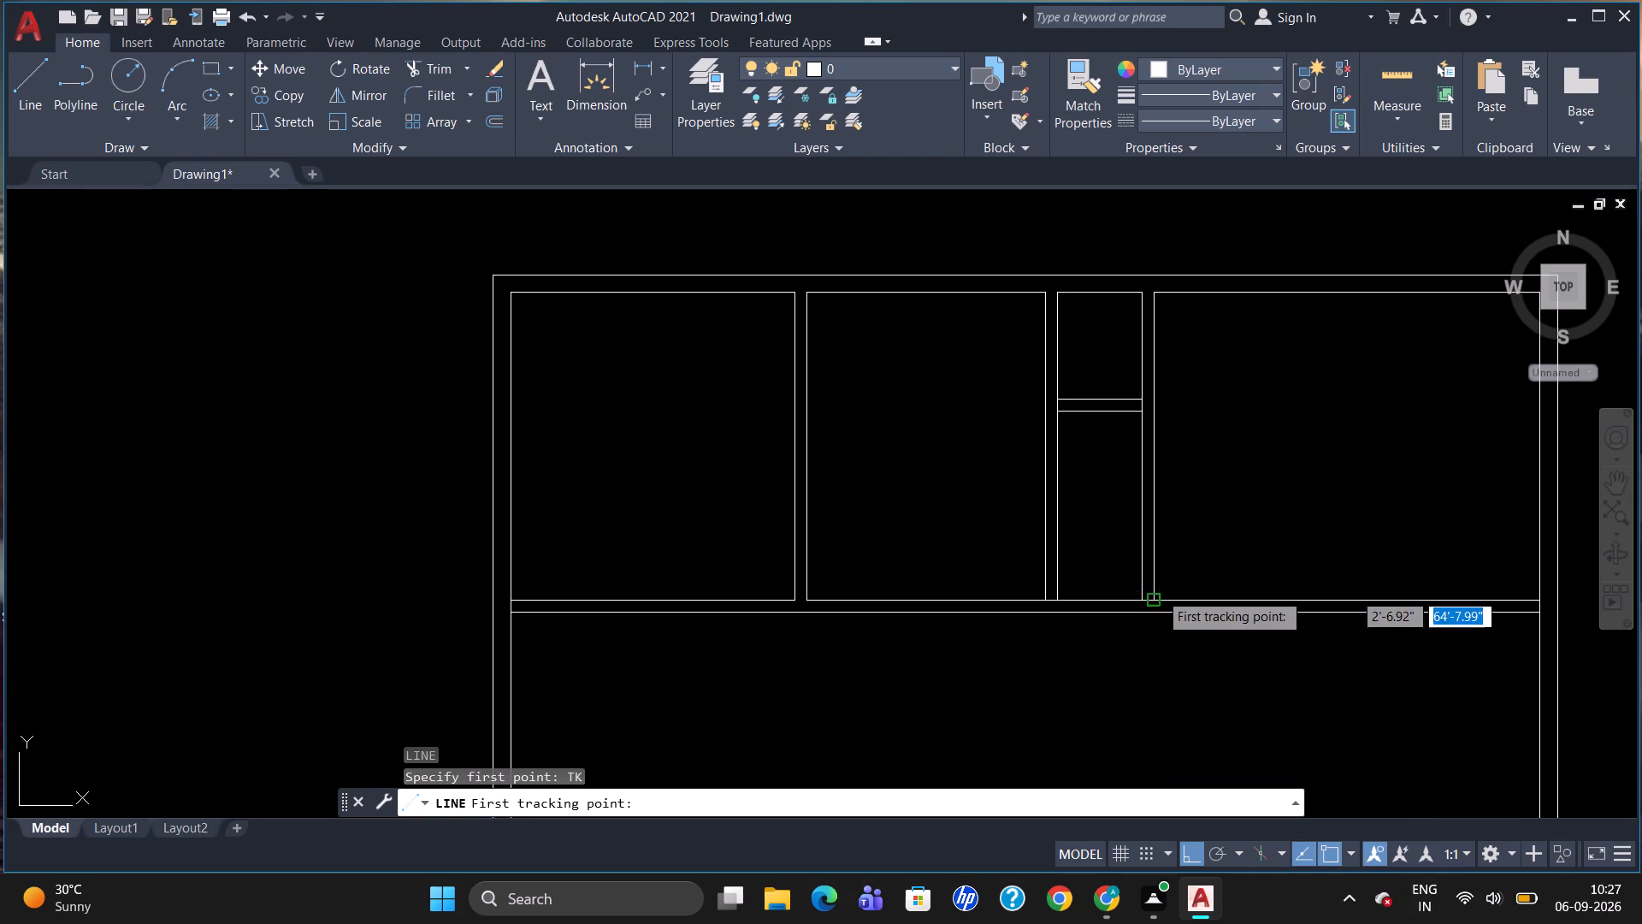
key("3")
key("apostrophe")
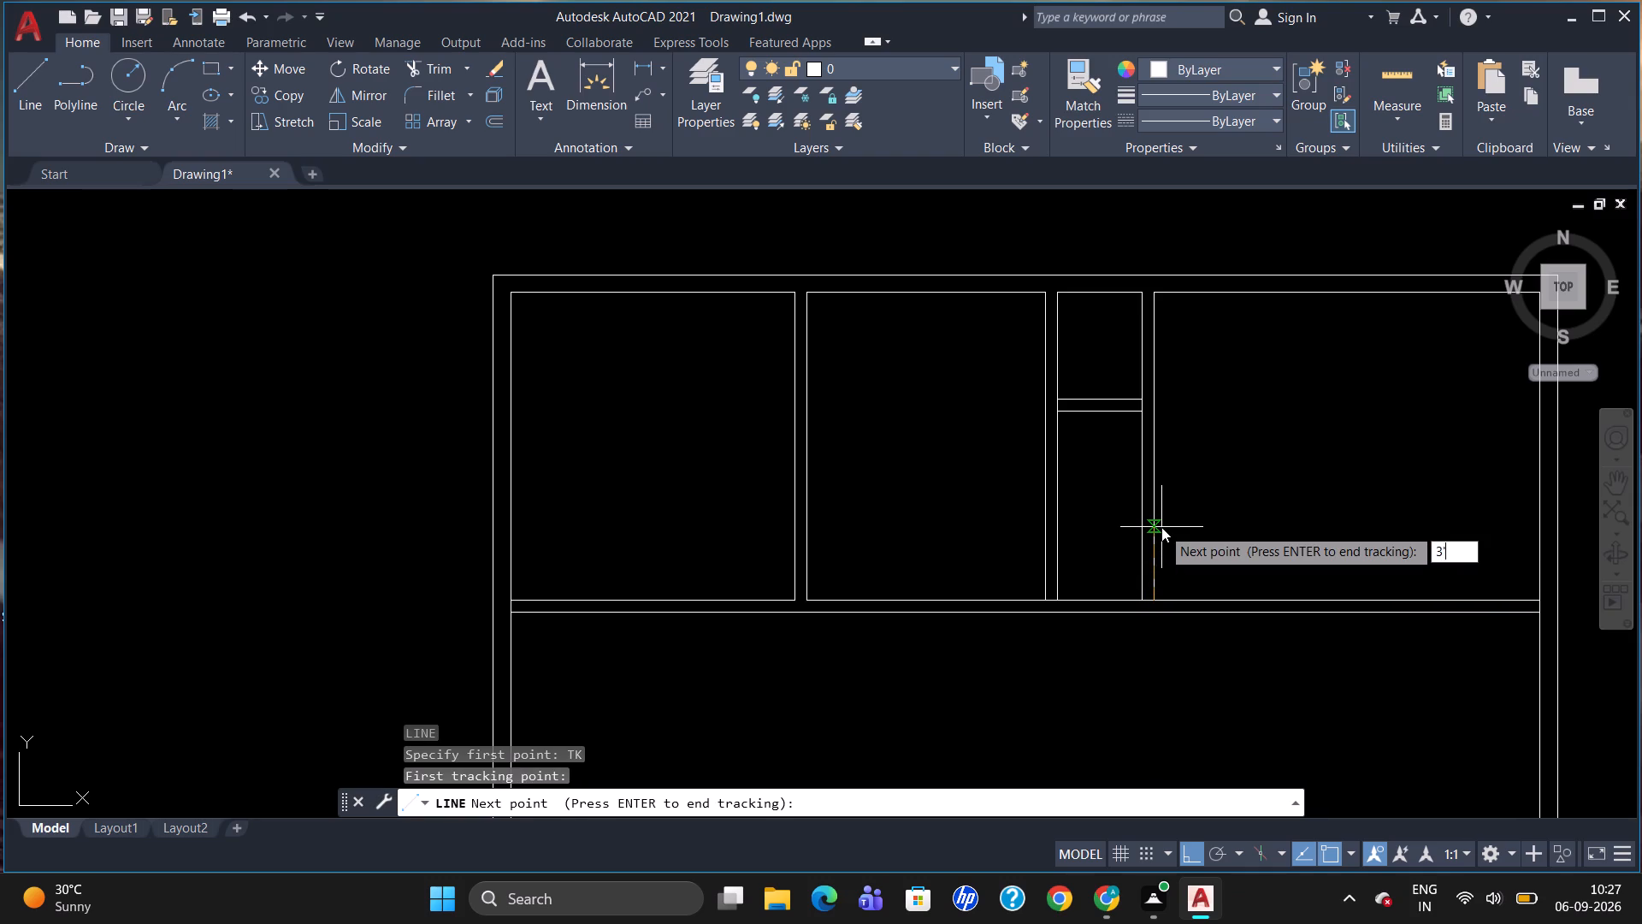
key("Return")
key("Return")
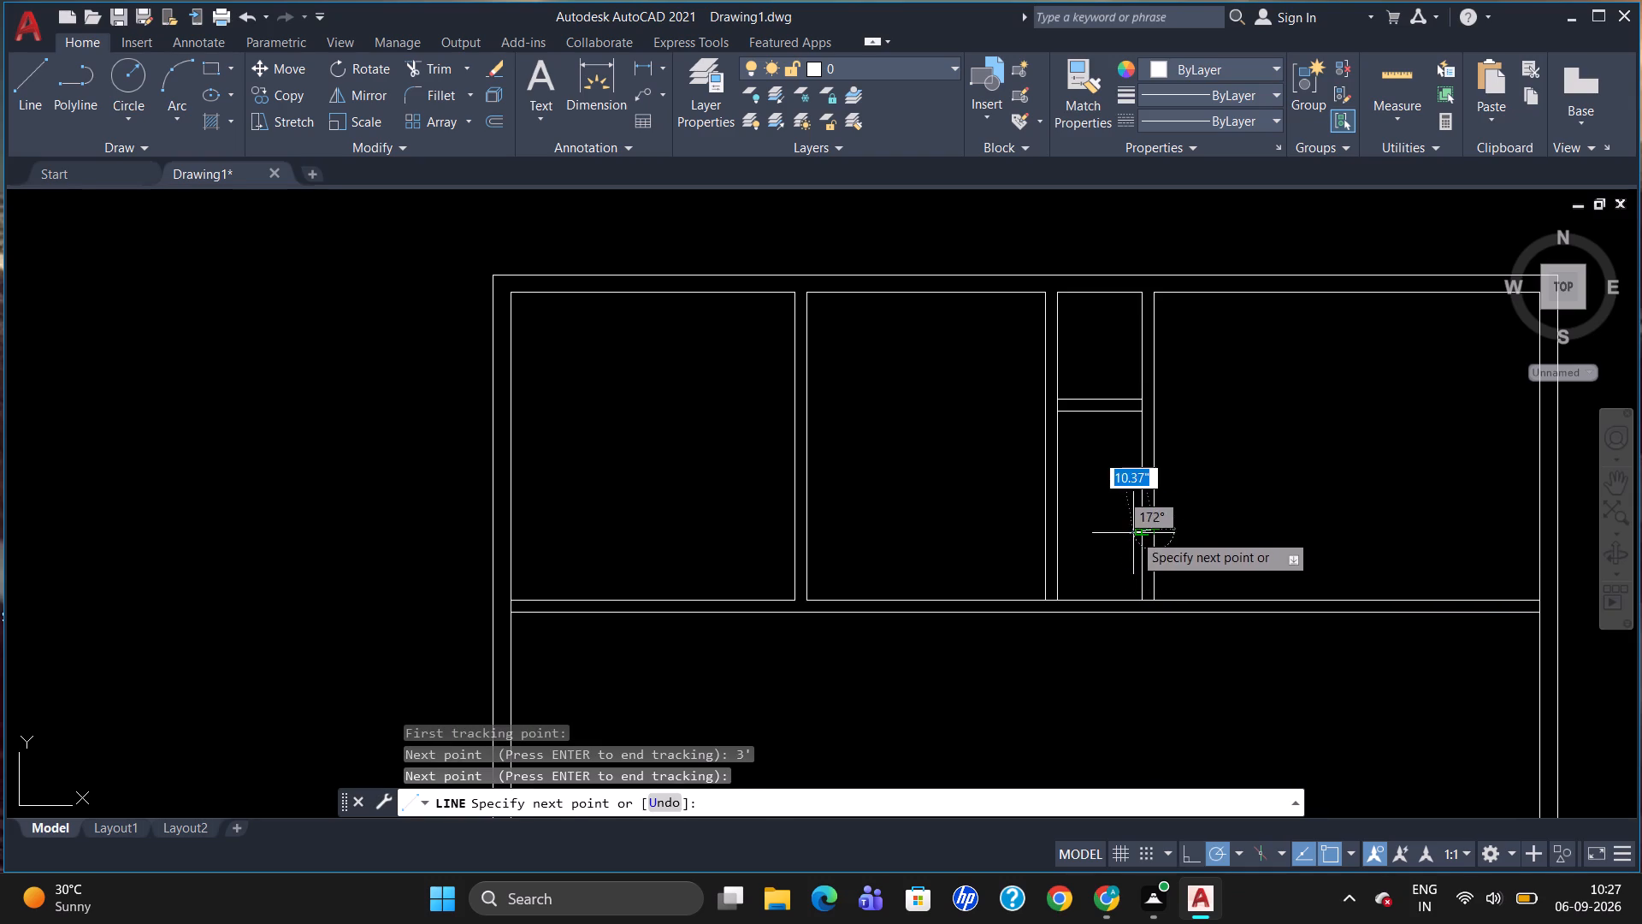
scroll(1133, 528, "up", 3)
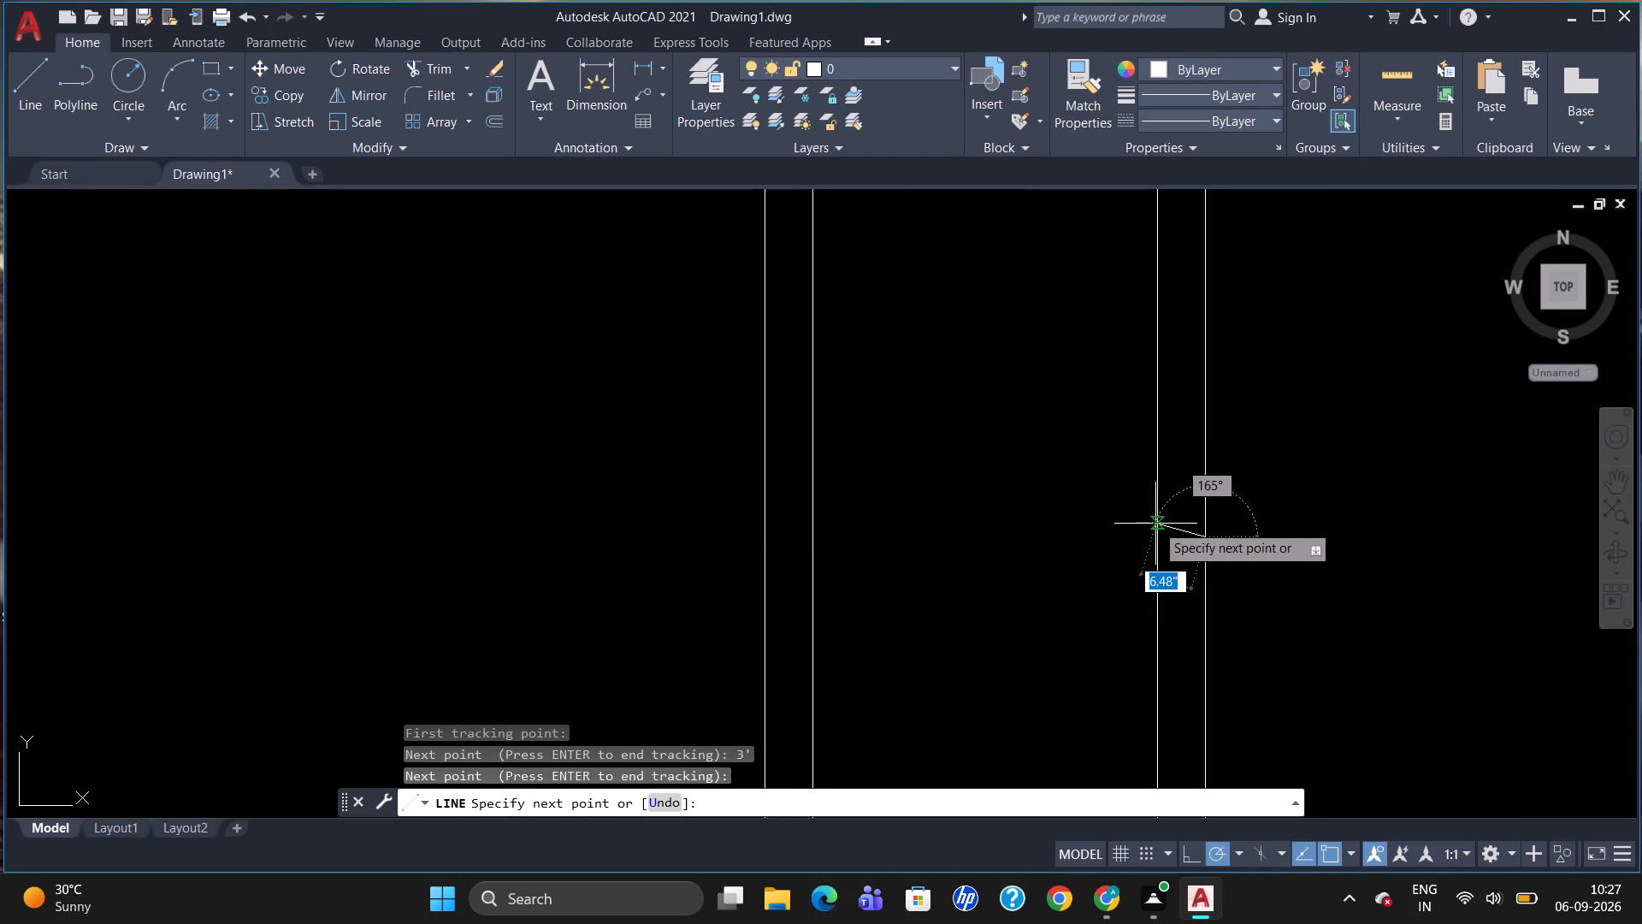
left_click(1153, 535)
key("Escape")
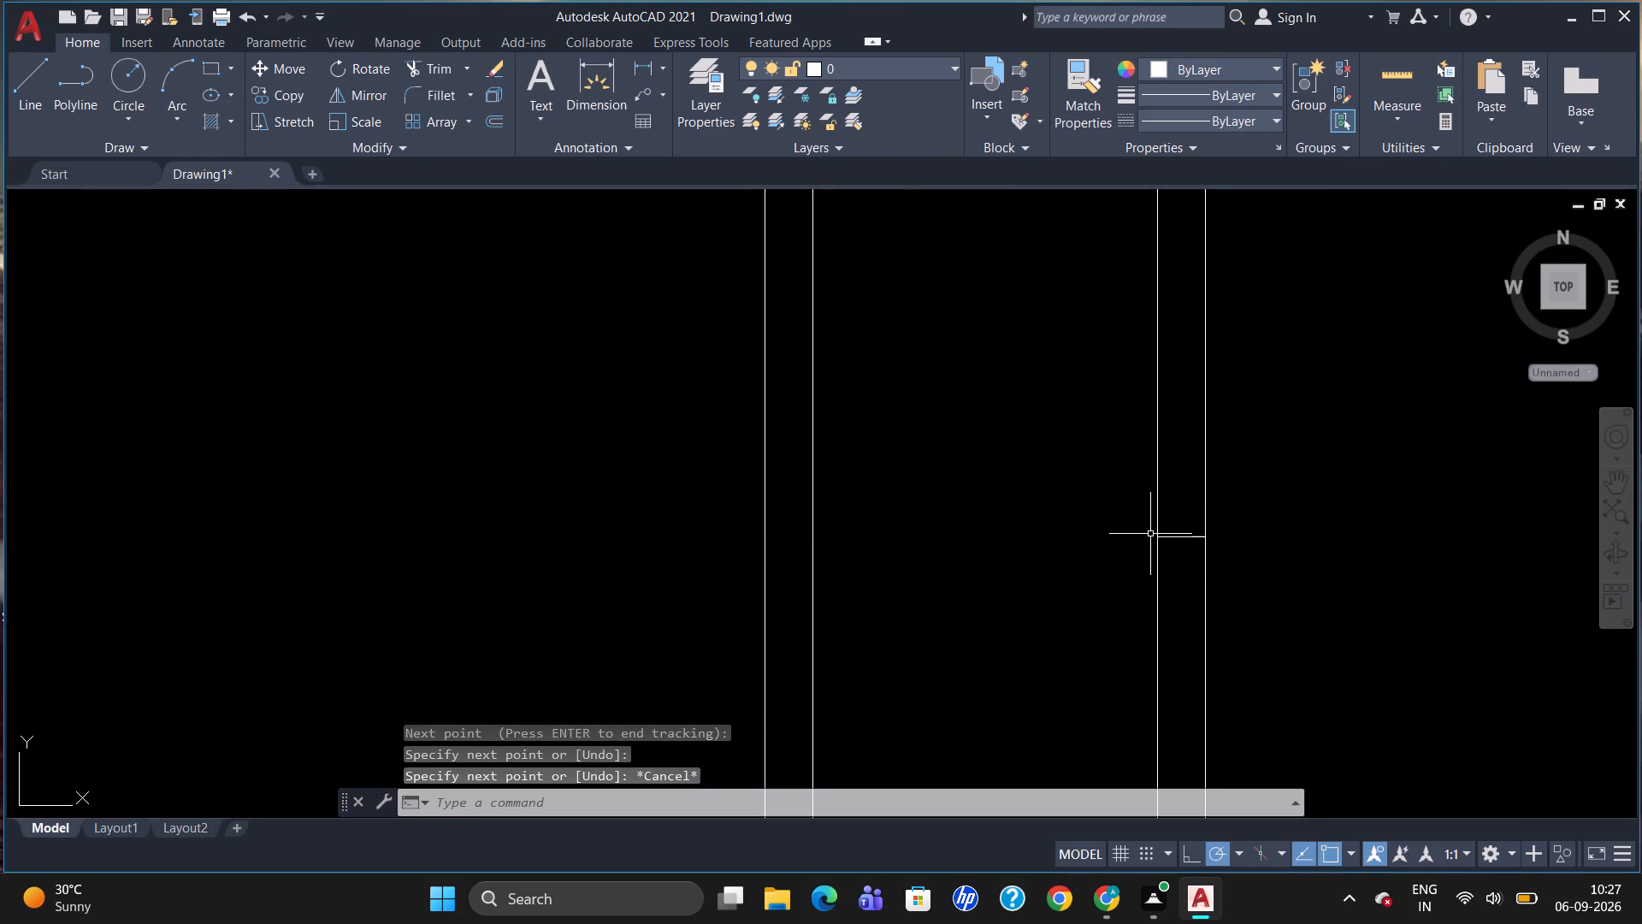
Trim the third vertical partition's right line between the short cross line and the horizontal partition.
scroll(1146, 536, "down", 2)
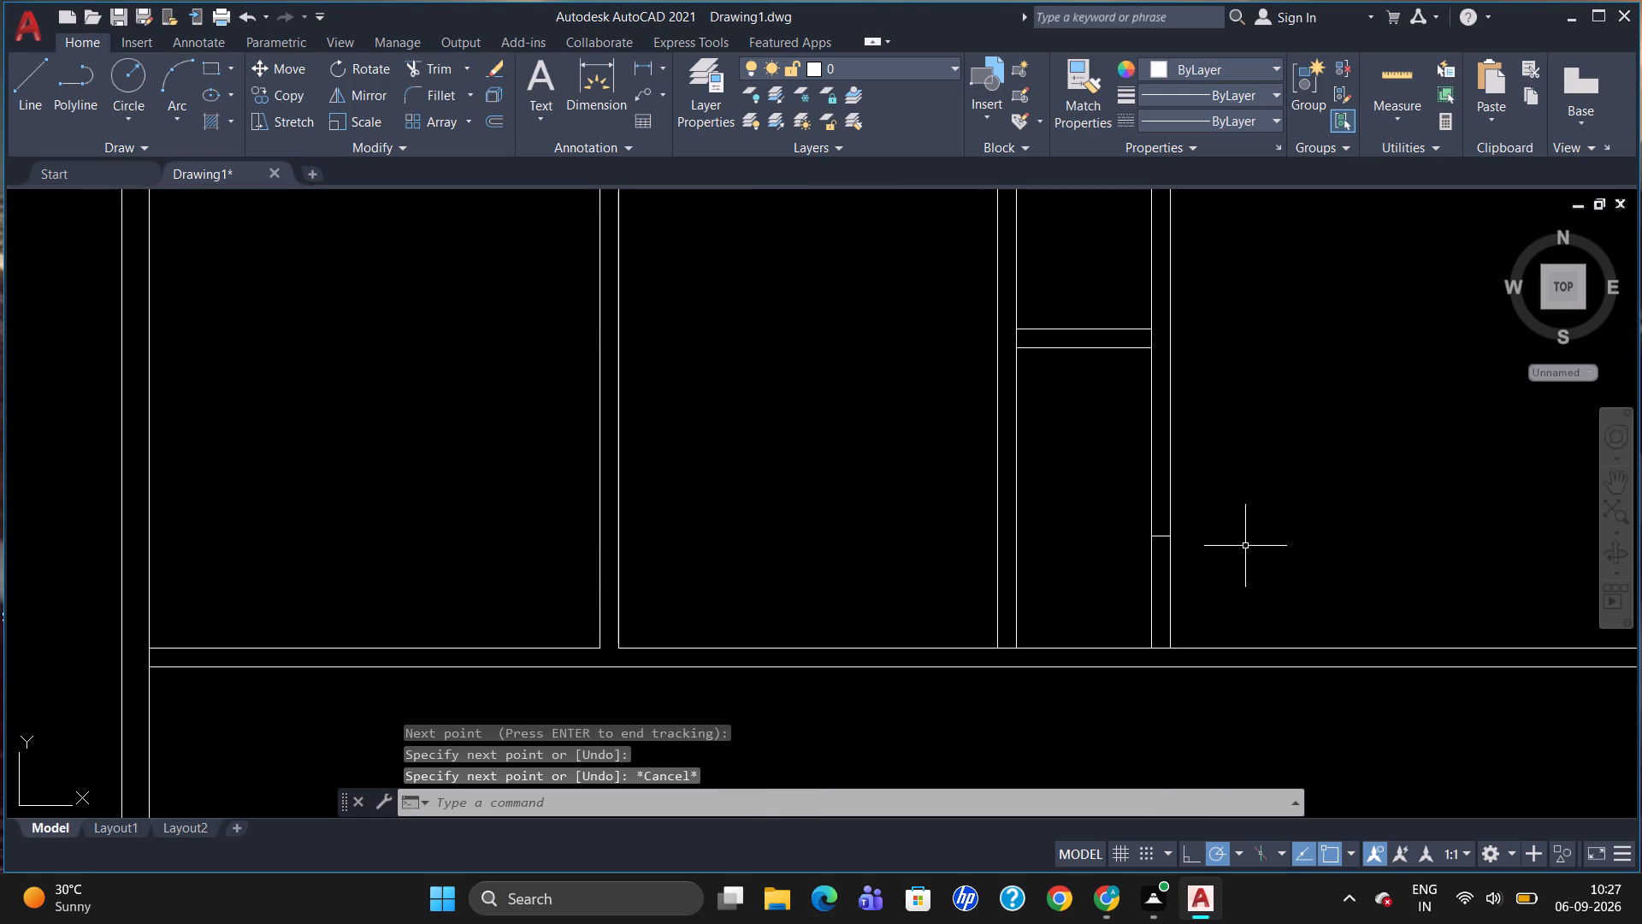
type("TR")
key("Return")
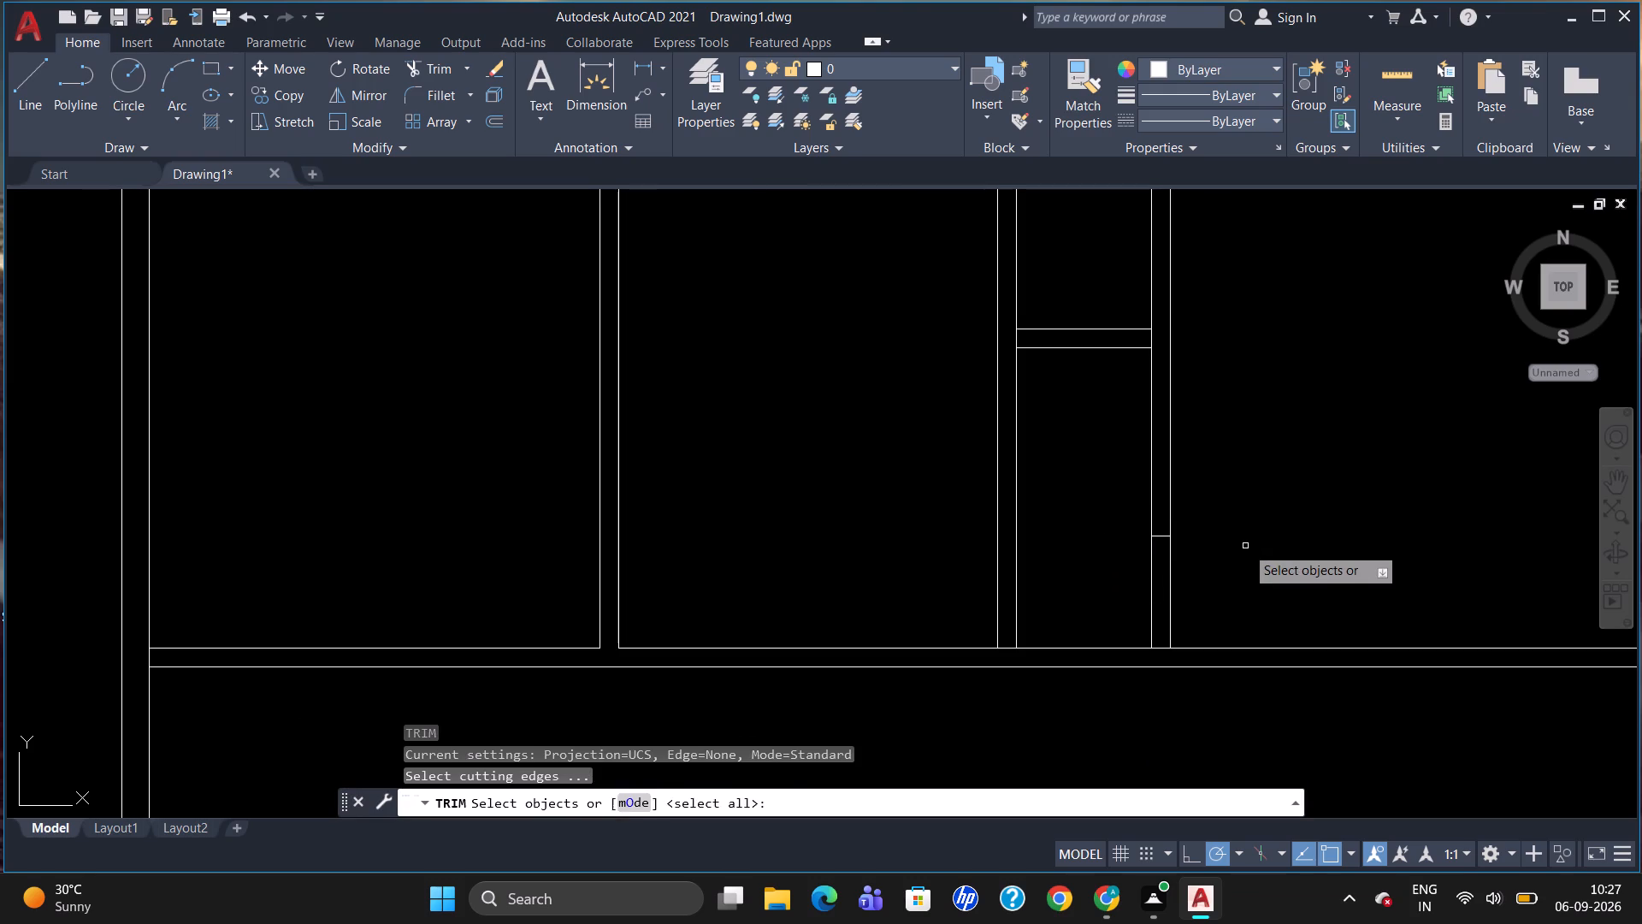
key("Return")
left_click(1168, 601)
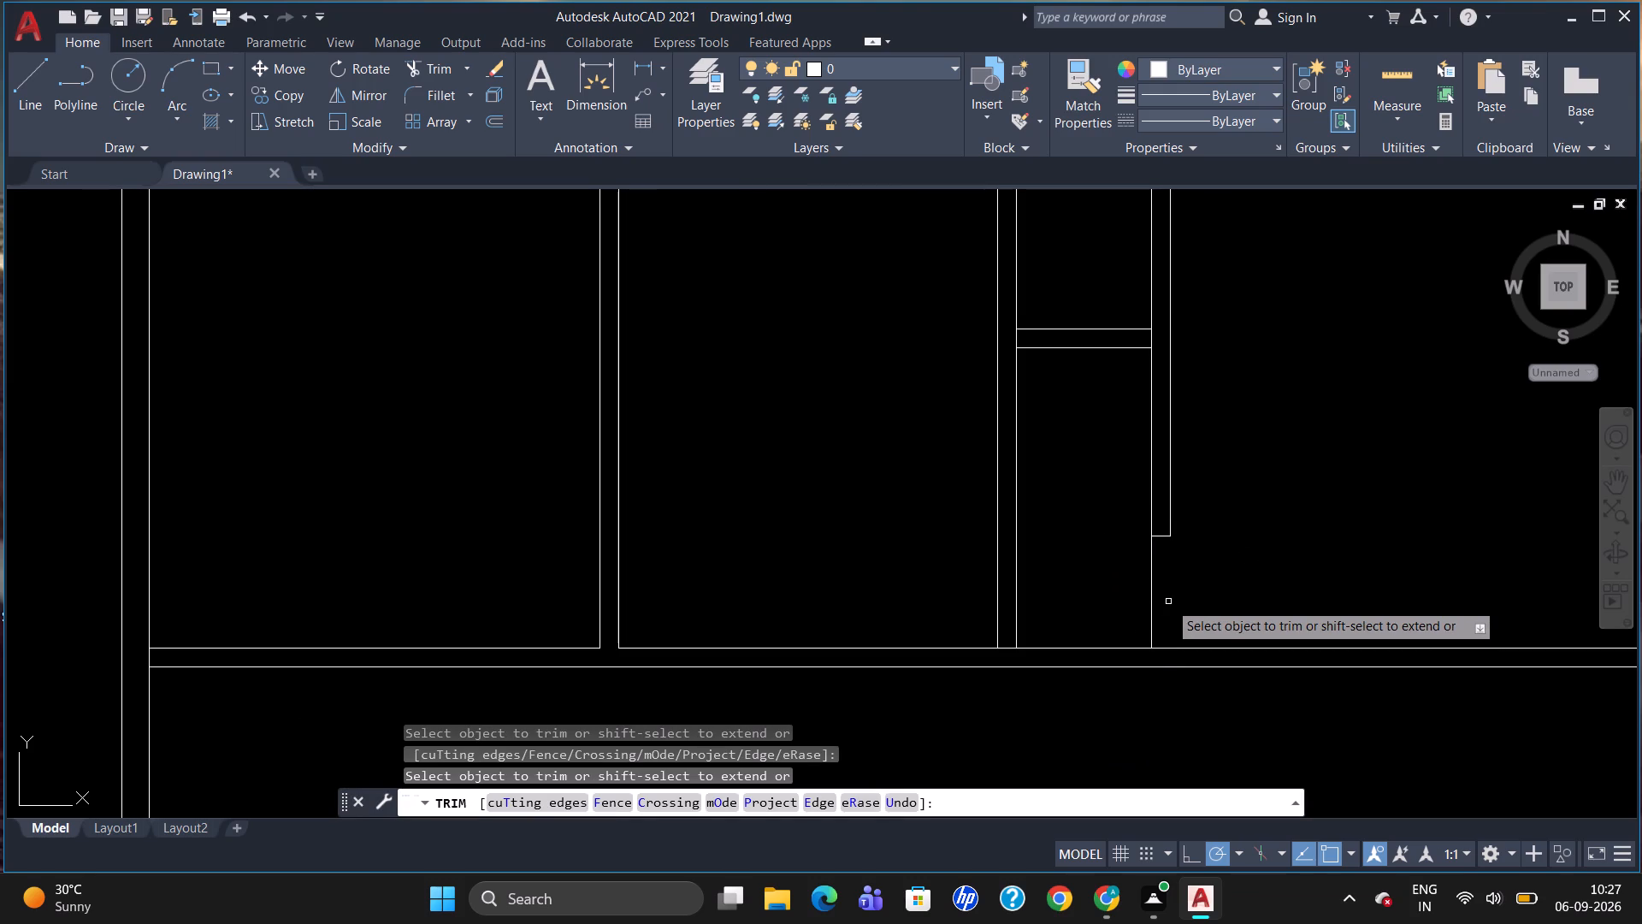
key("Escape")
Extend both lines of the second vertical partition and the third one's left line to the horizontal partition's lower line.
scroll(1226, 539, "down", 1)
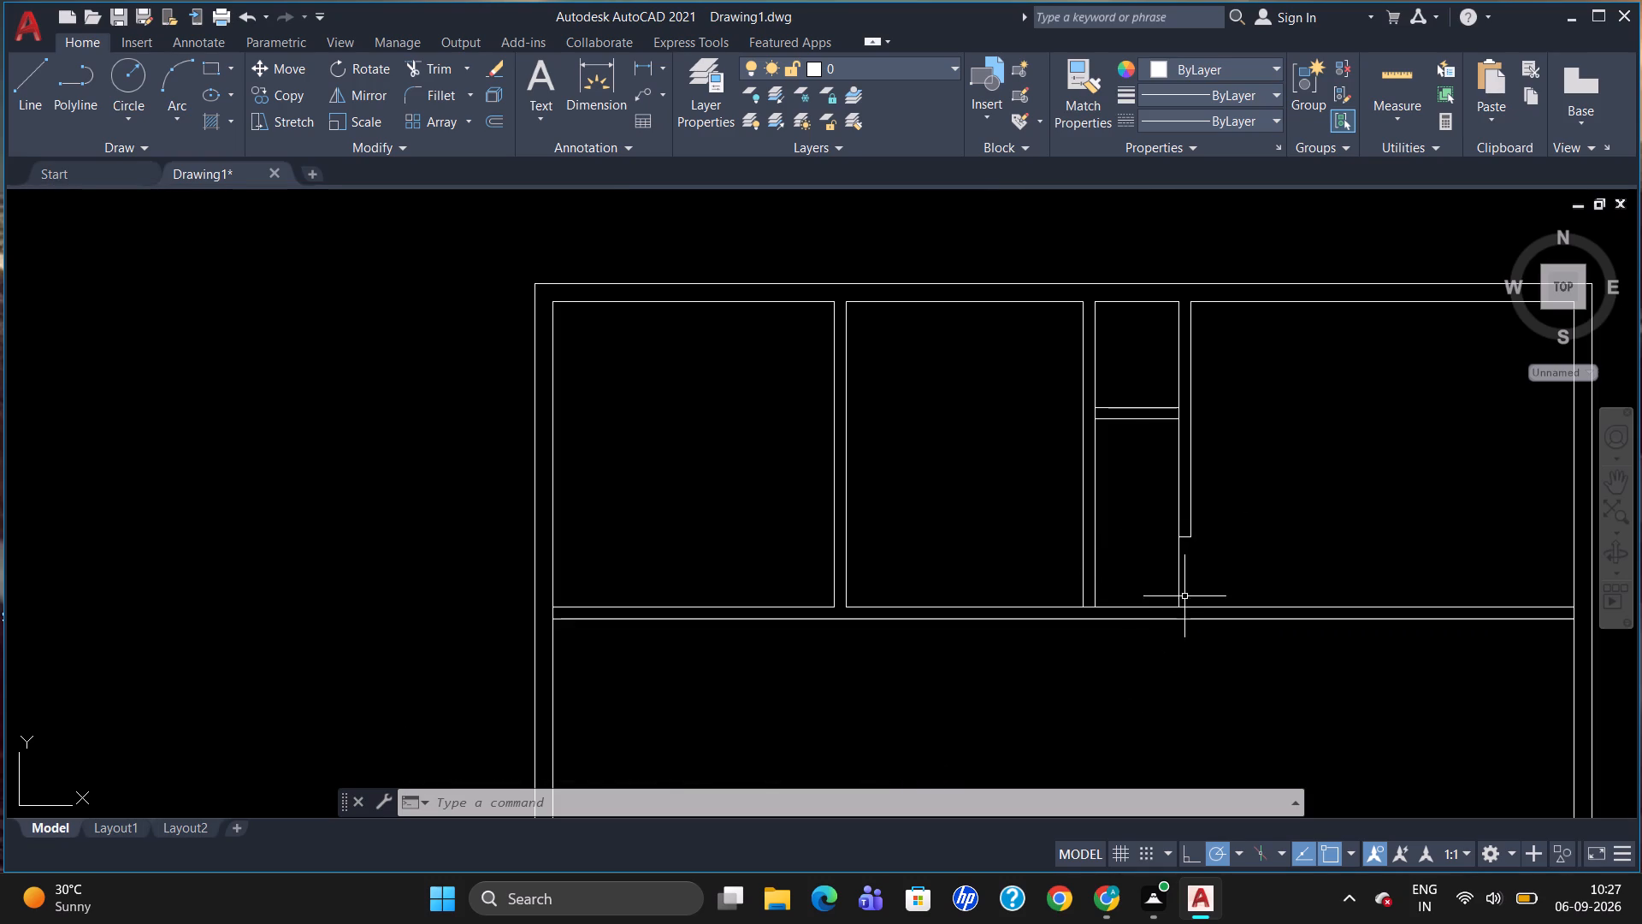
key("e")
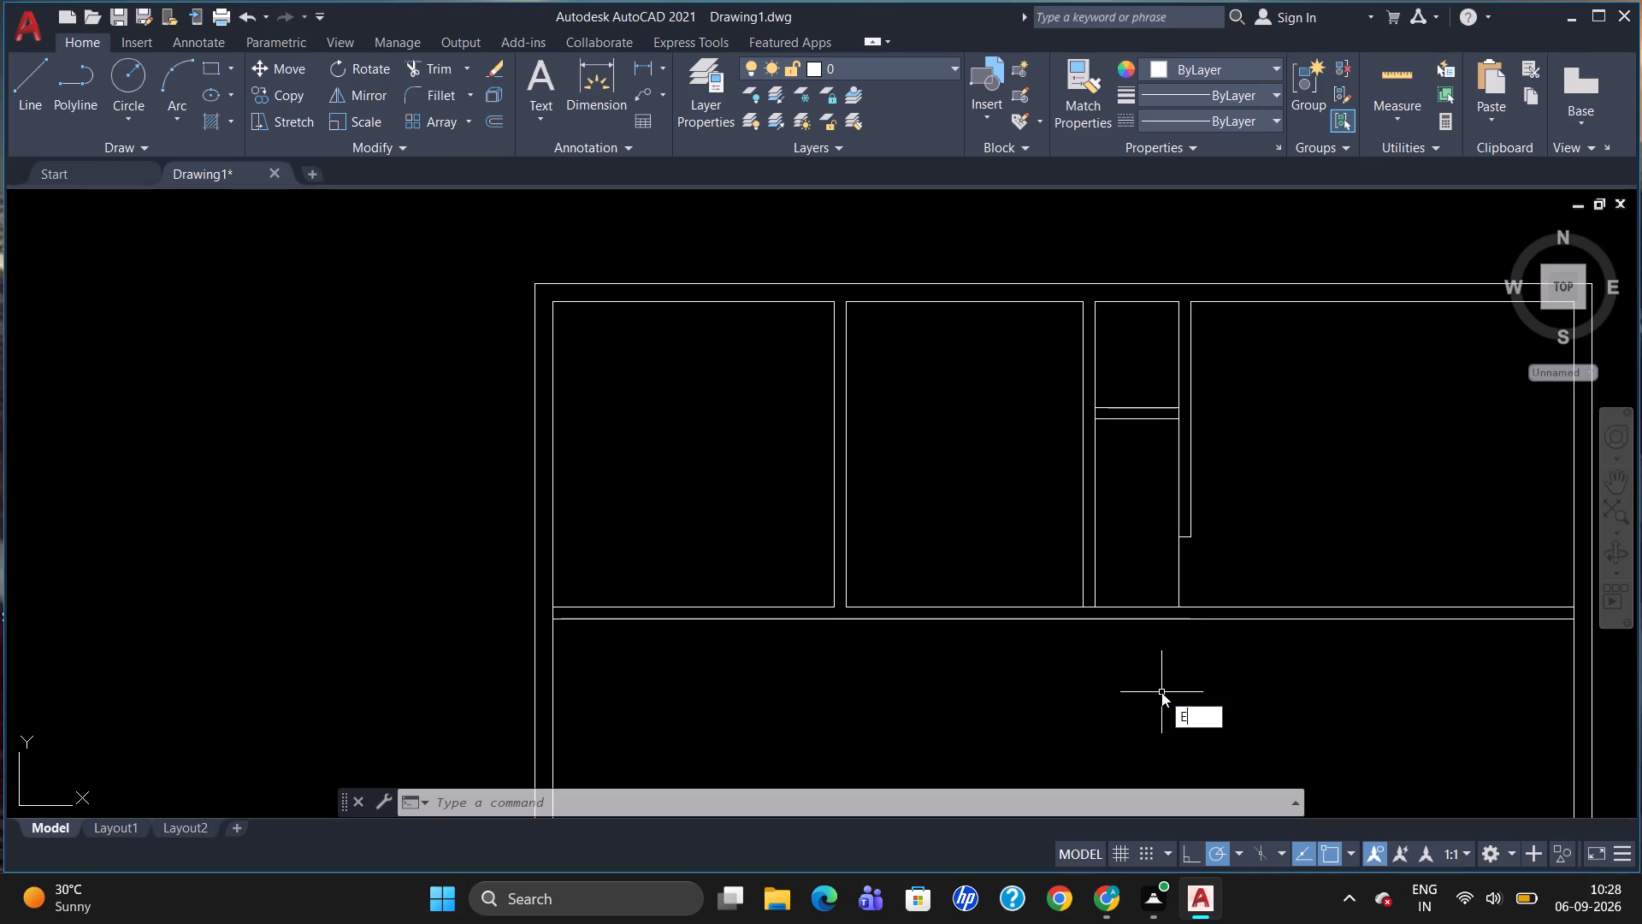
key("x")
key("Return")
left_click(1146, 619)
key("Return")
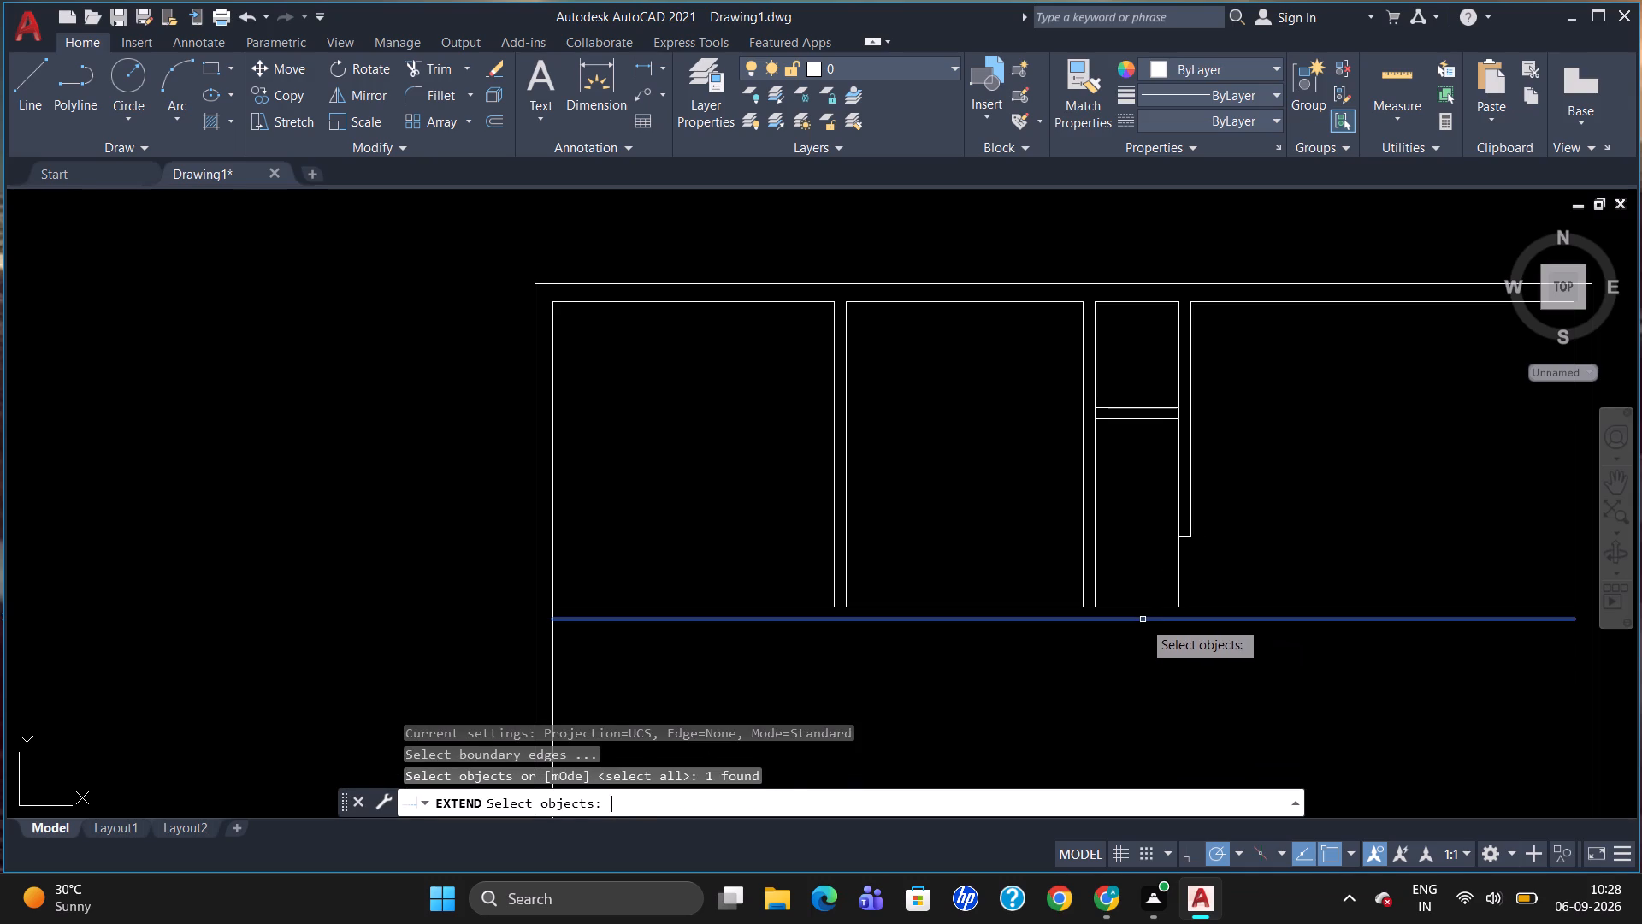
left_click(1092, 577)
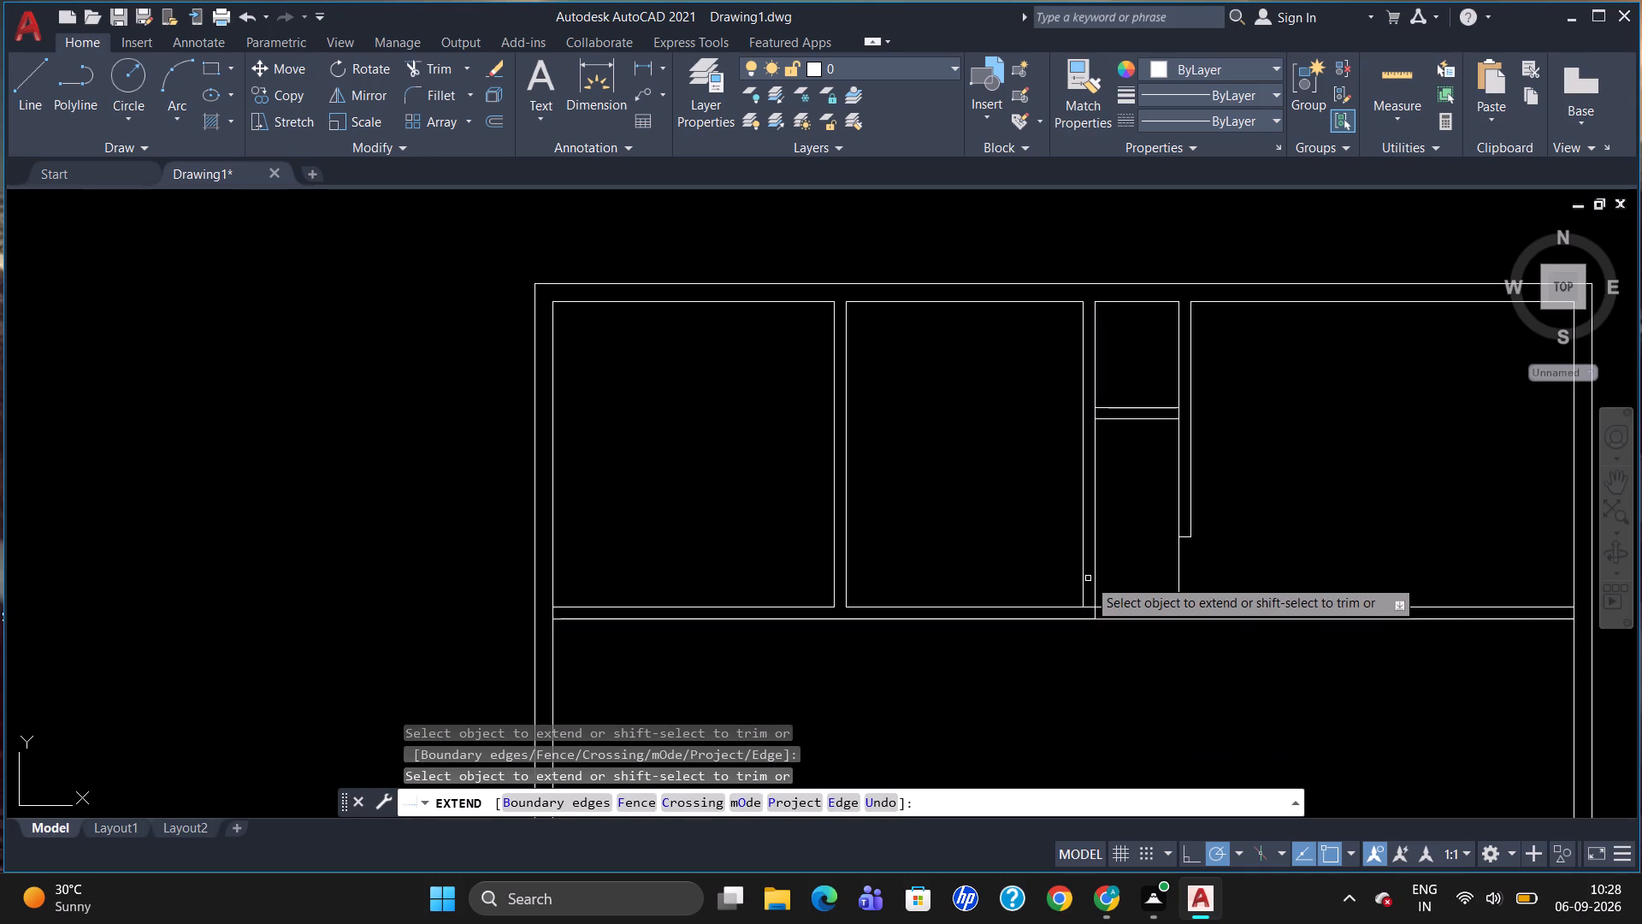
left_click(1083, 583)
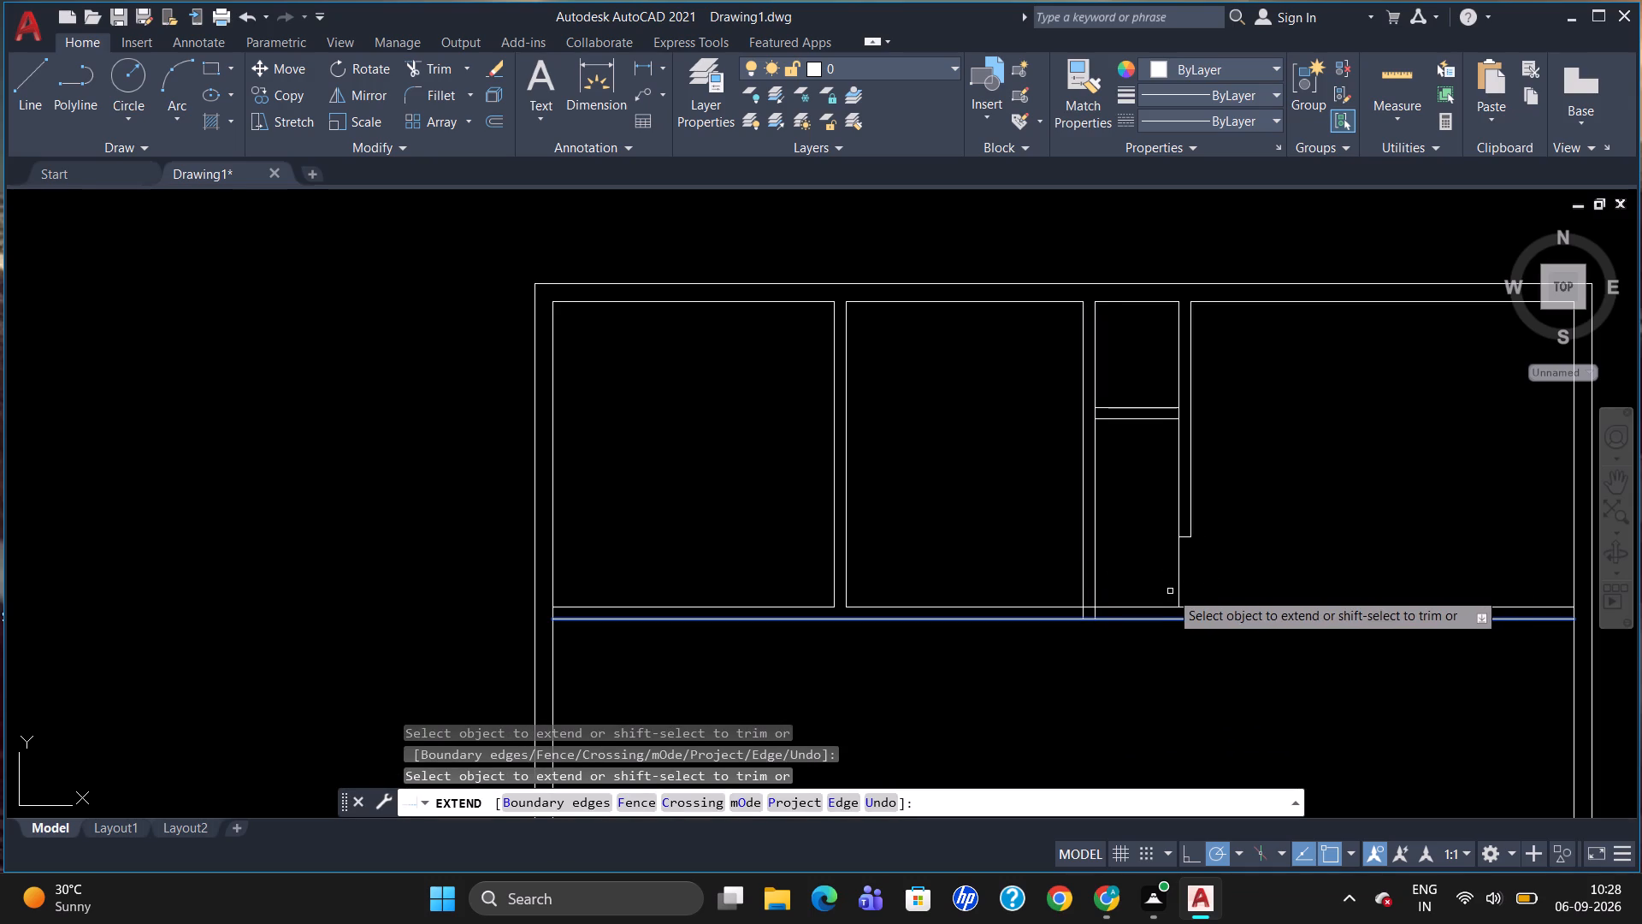
left_click(1178, 583)
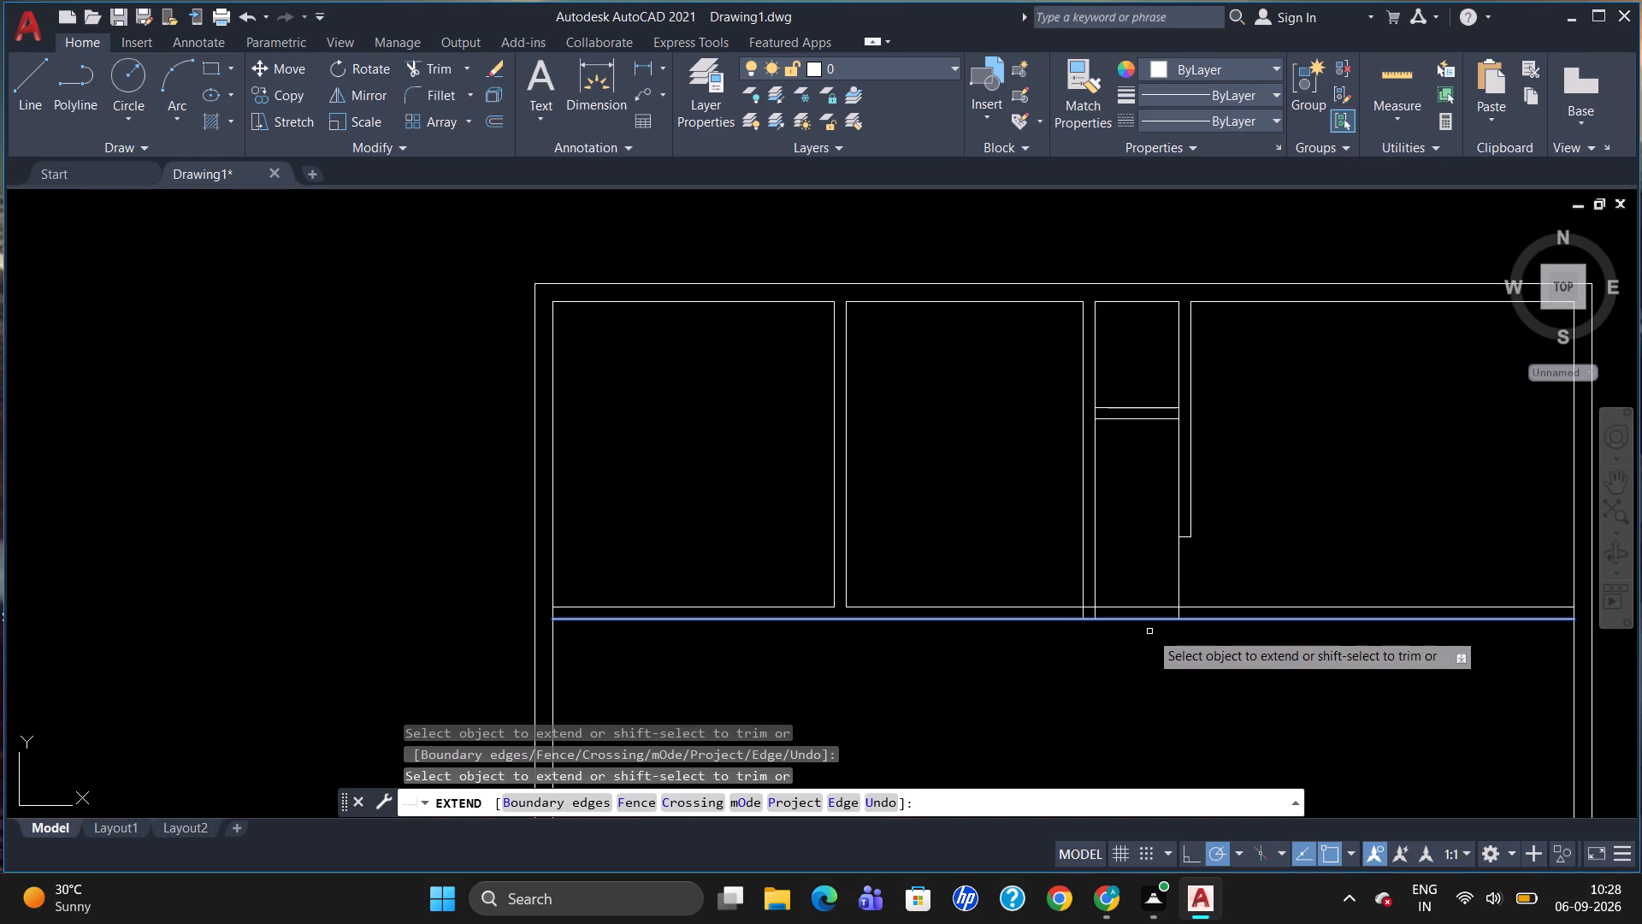
key("Escape")
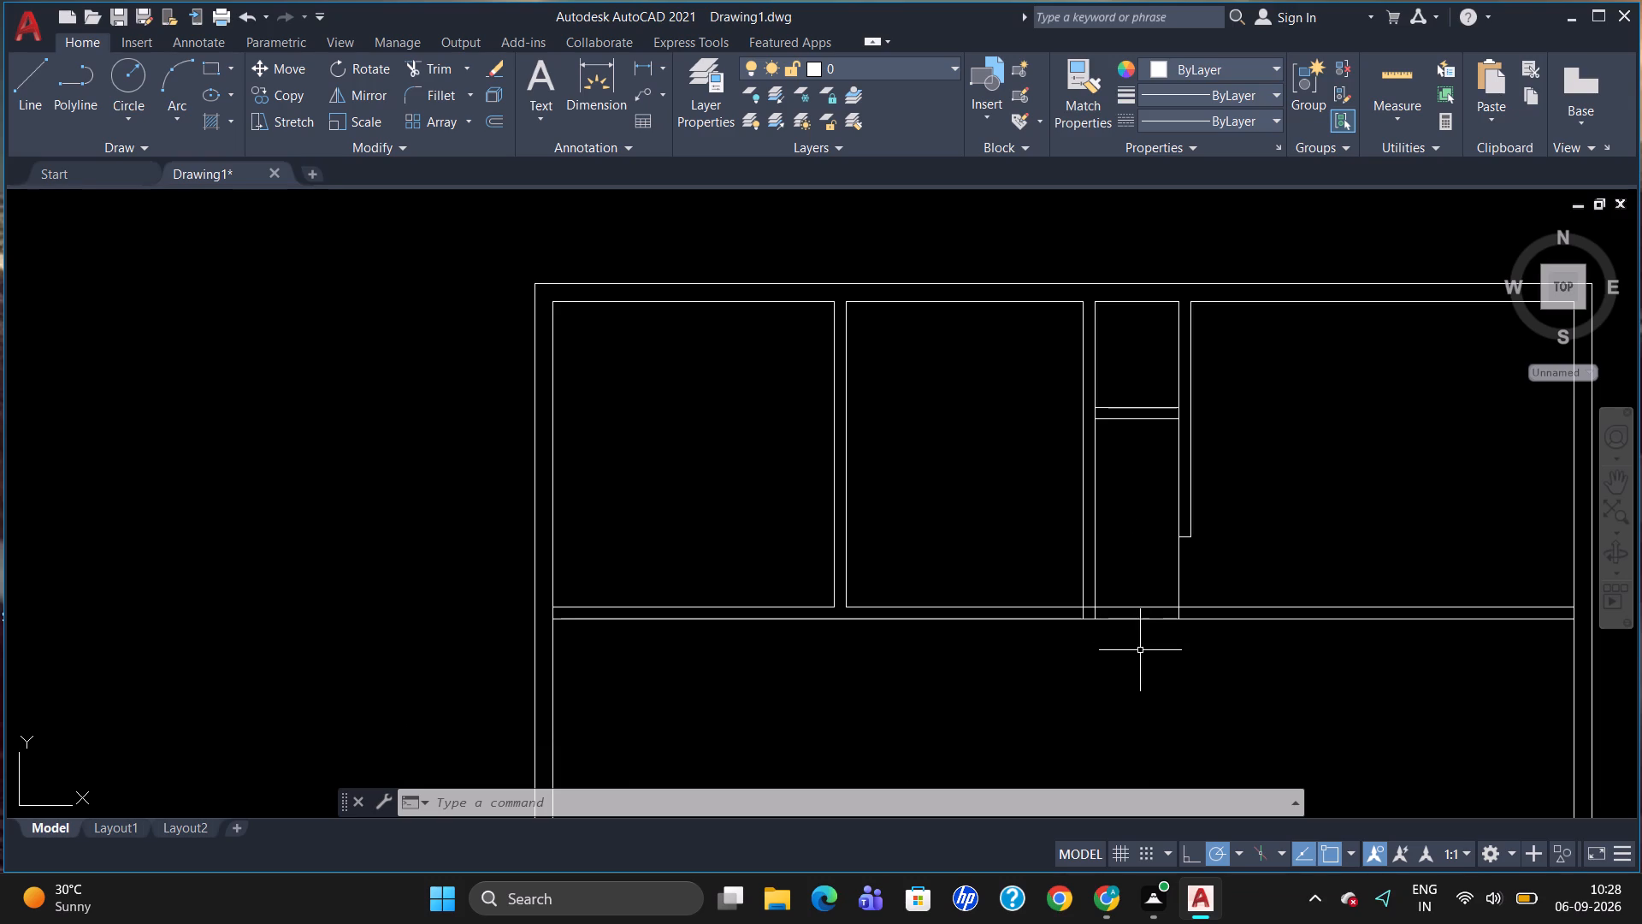
Trim both lines of the horizontal partition across the width of the narrow room.
type("TR")
key("Return")
key("Return")
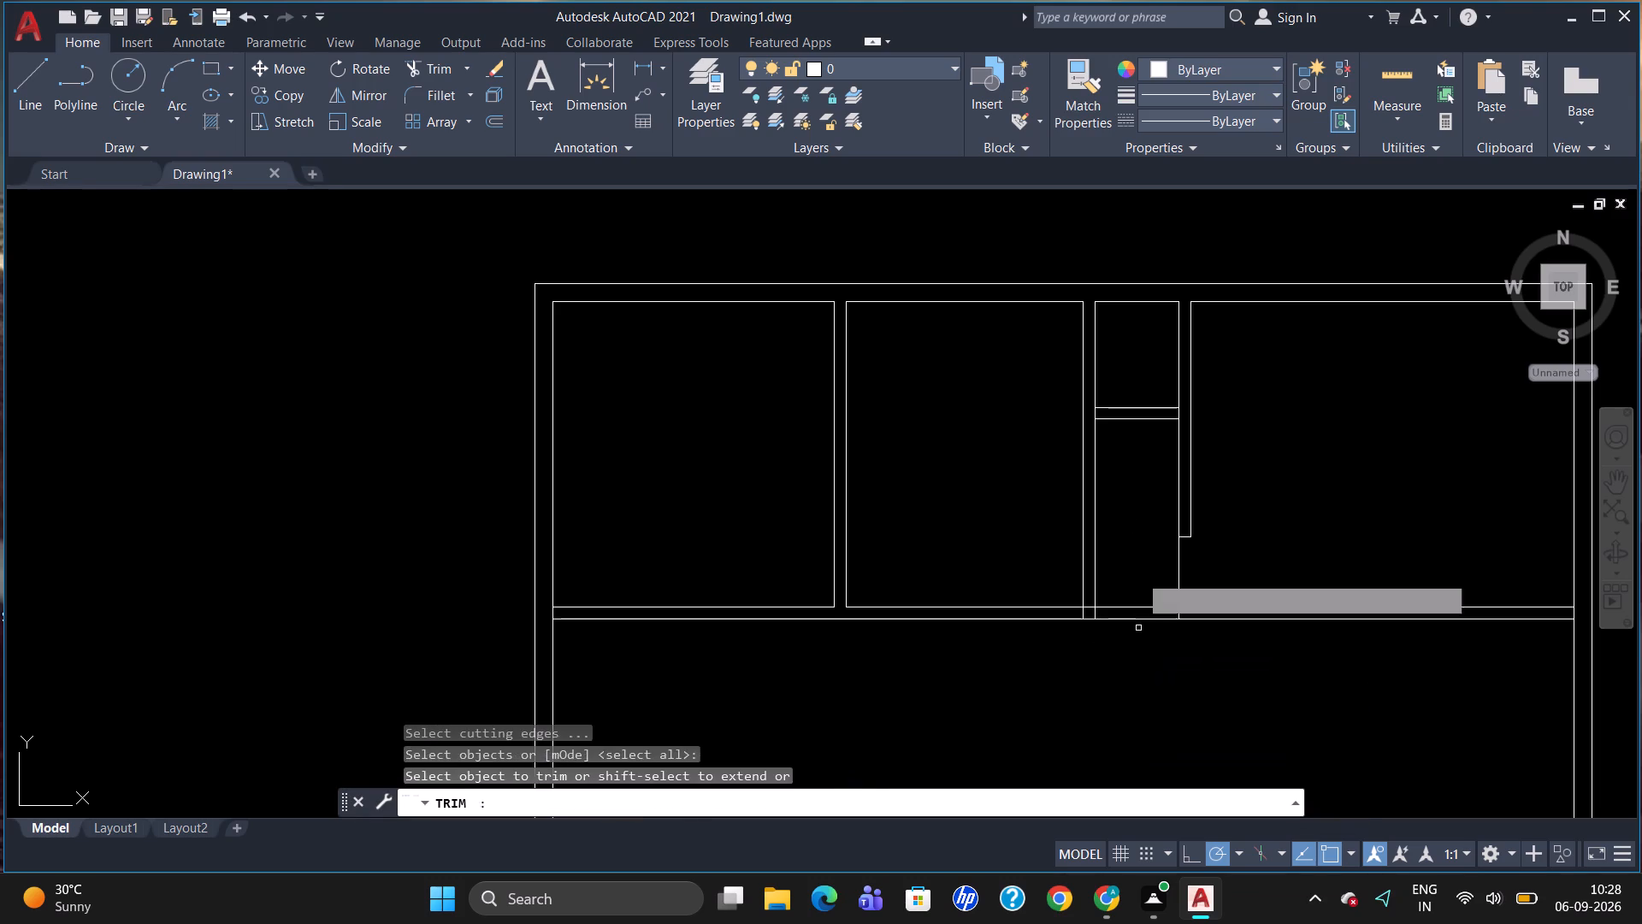
left_click_drag(1138, 558, 1130, 668)
left_click(1130, 668)
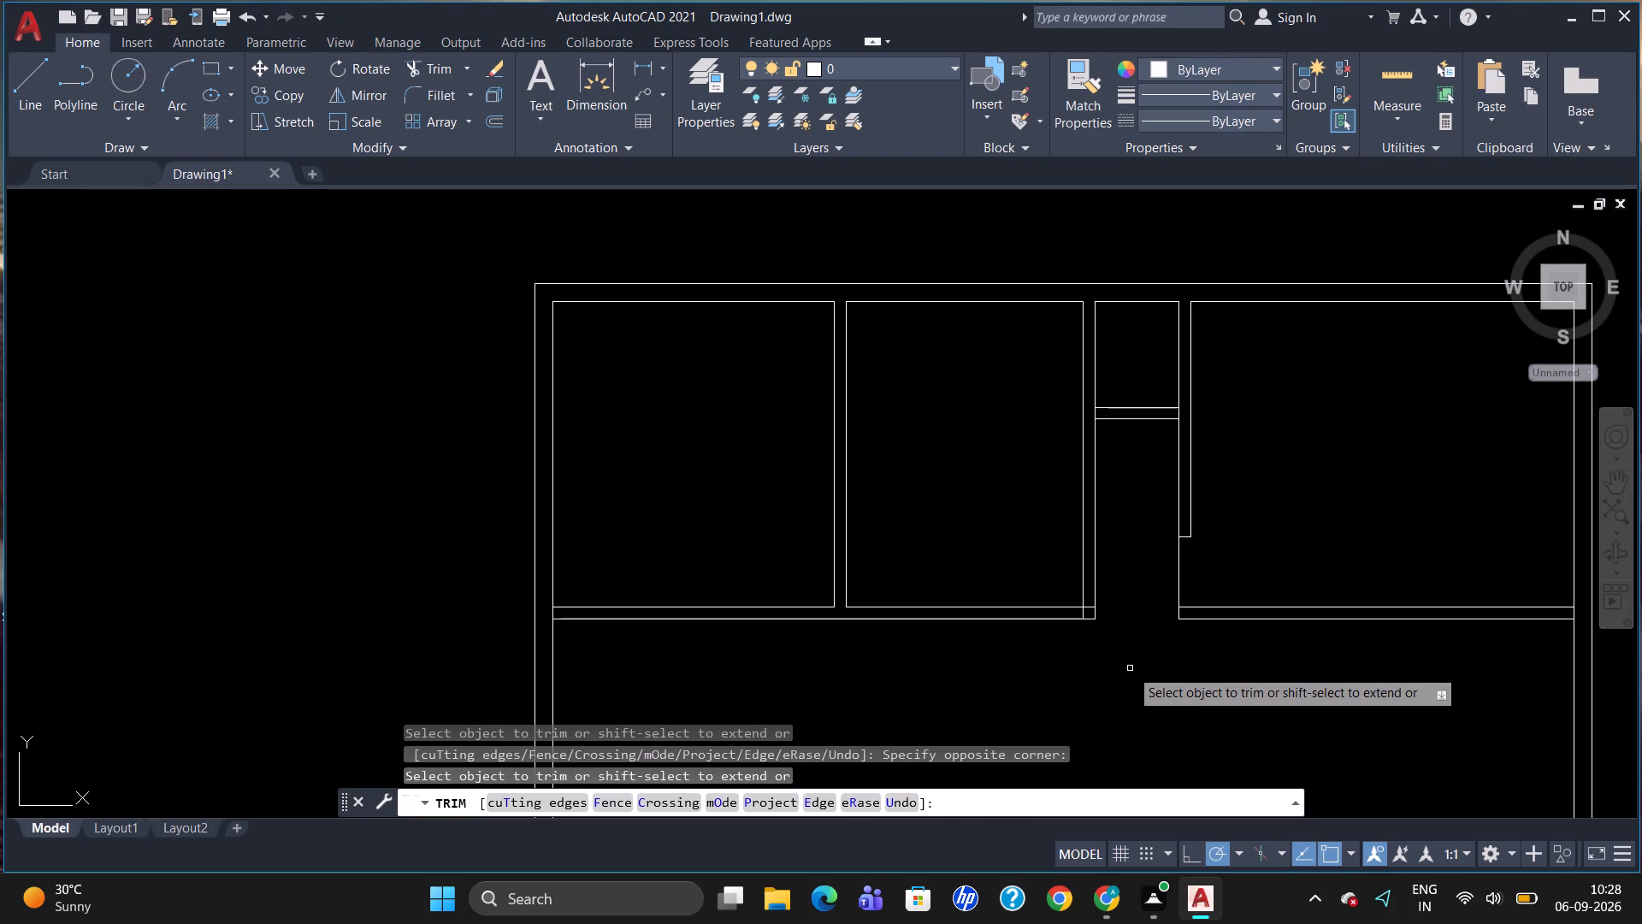
Trim the overlapping lines where the second vertical partition meets the end of the horizontal partition.
scroll(1071, 613, "up", 2)
left_click(1096, 616)
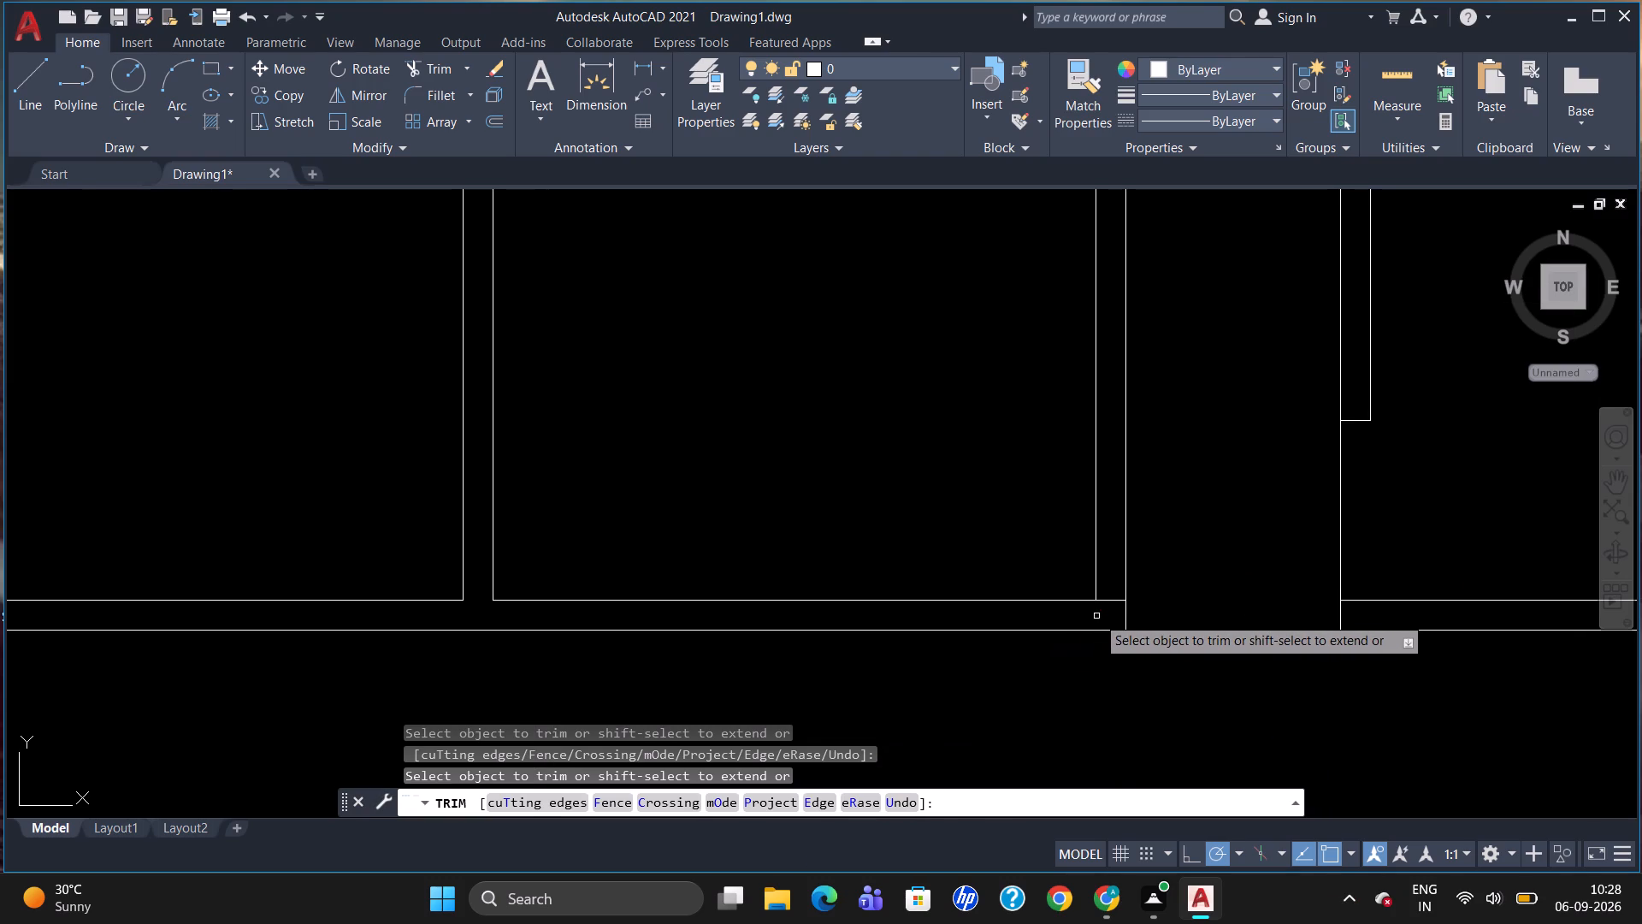
left_click(1107, 603)
scroll(1102, 661, "down", 2)
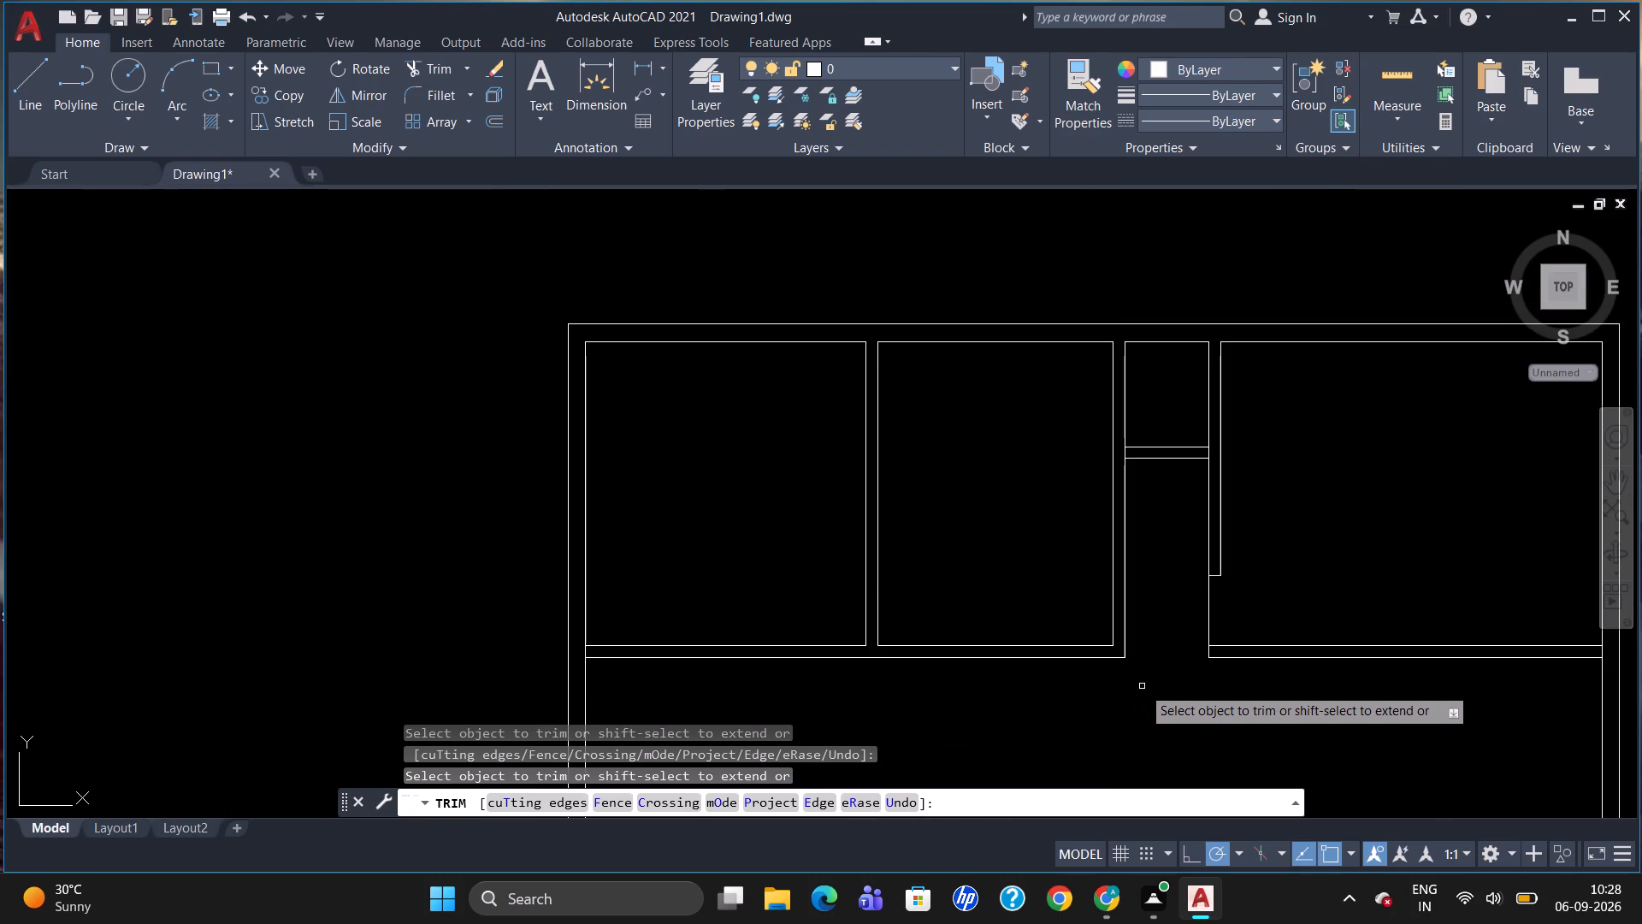
scroll(1133, 666, "down", 1)
scroll(1194, 625, "up", 2)
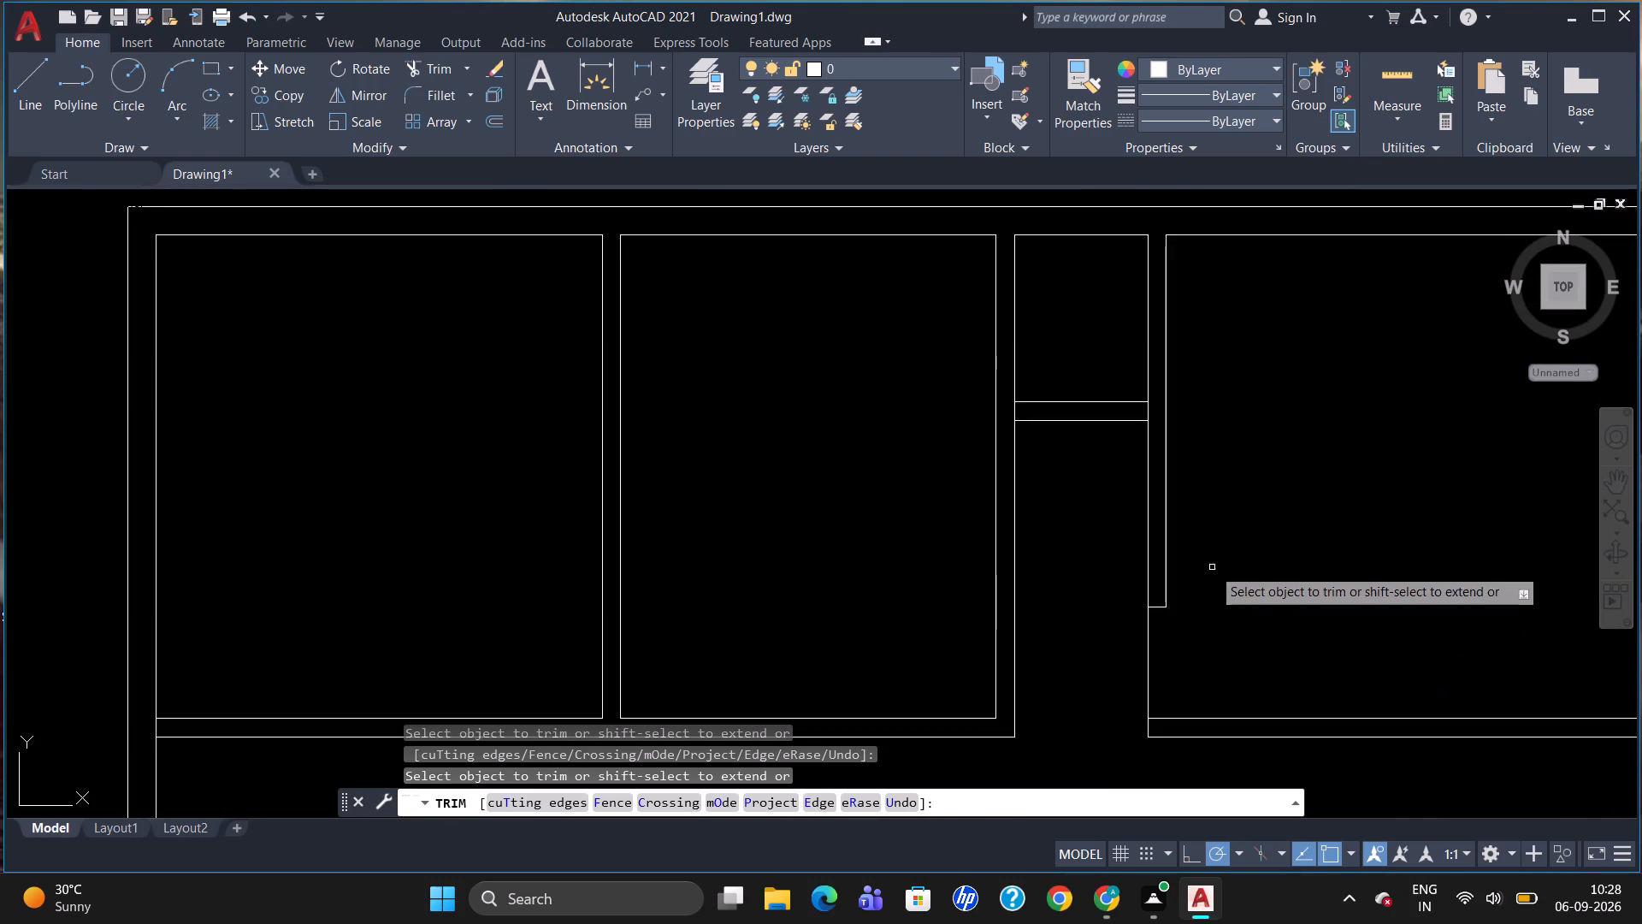
scroll(1212, 567, "down", 1)
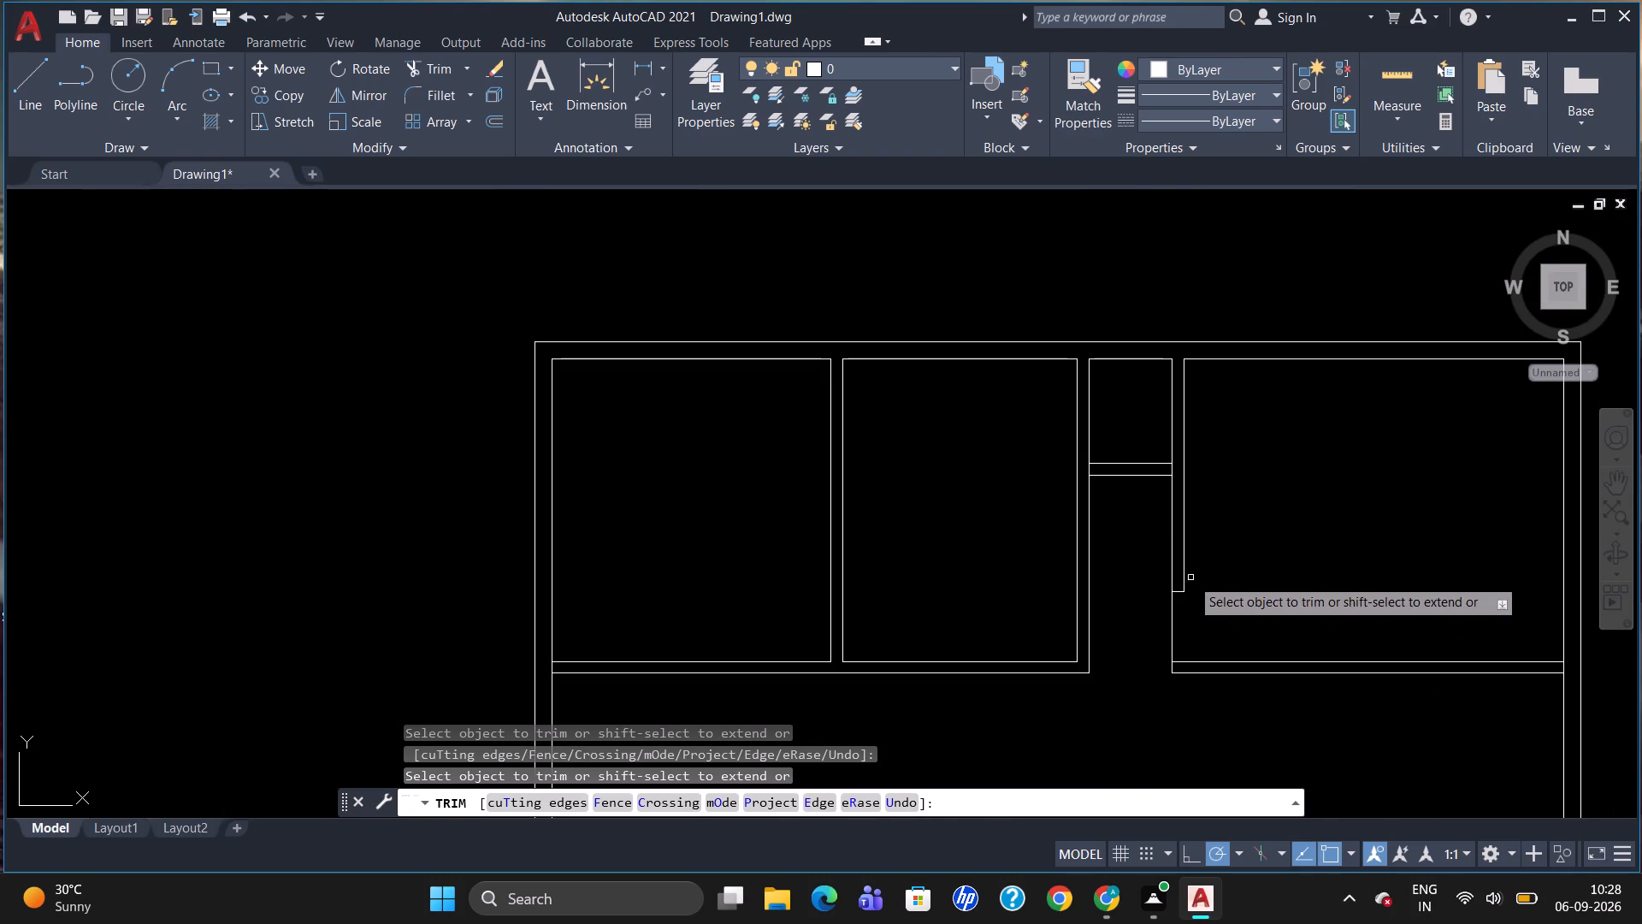
scroll(1164, 512, "down", 2)
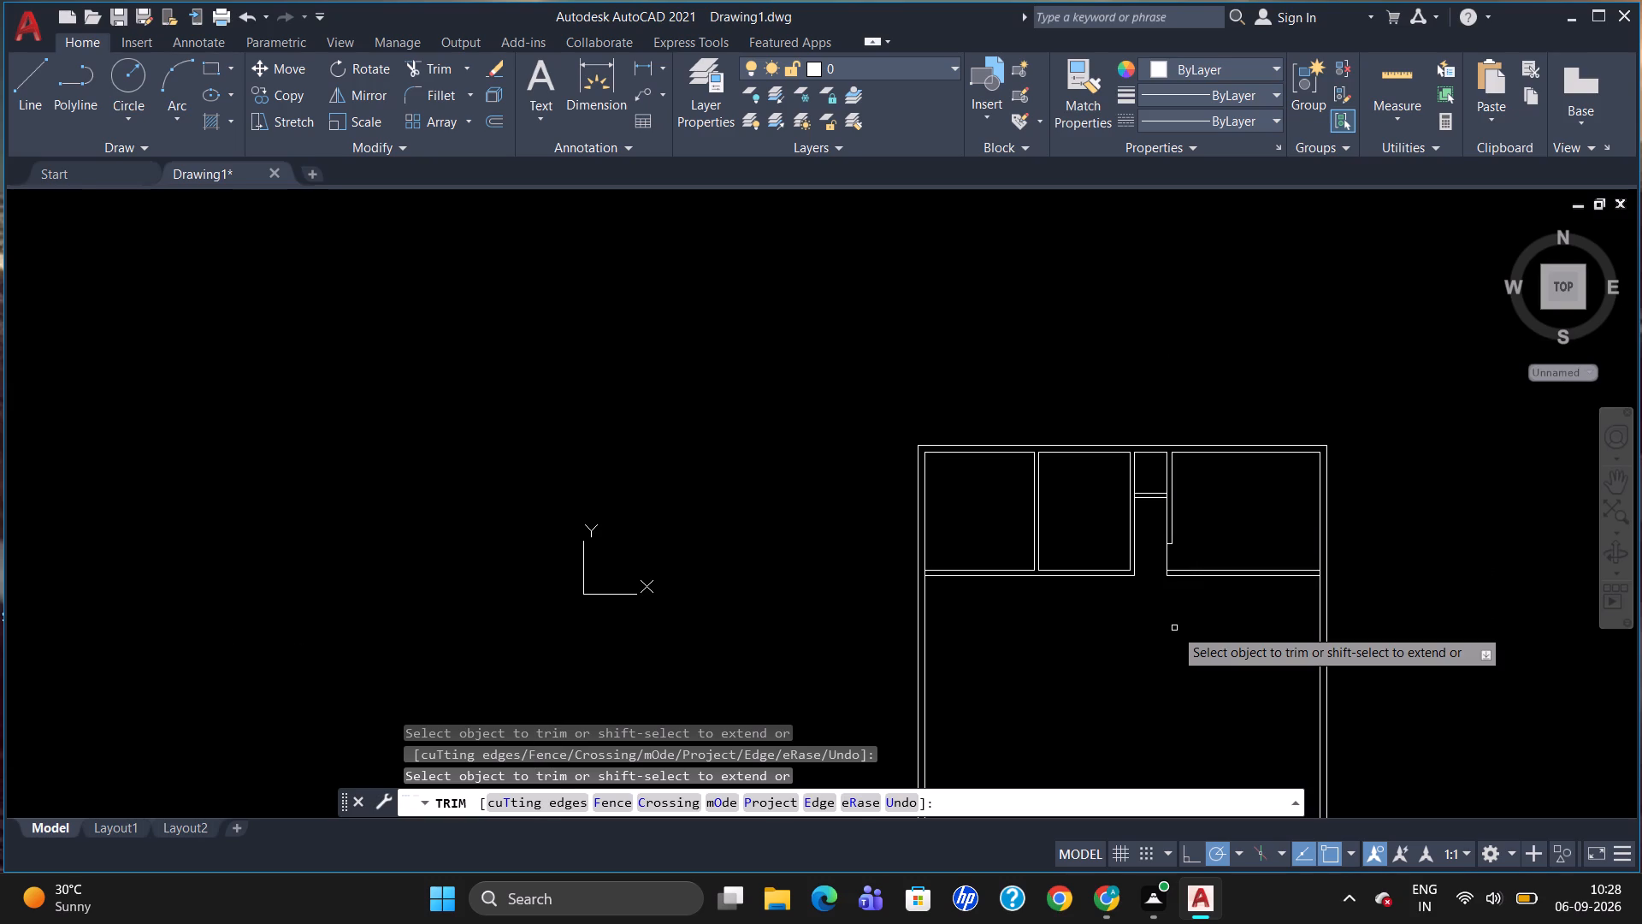
scroll(1172, 605, "up", 1)
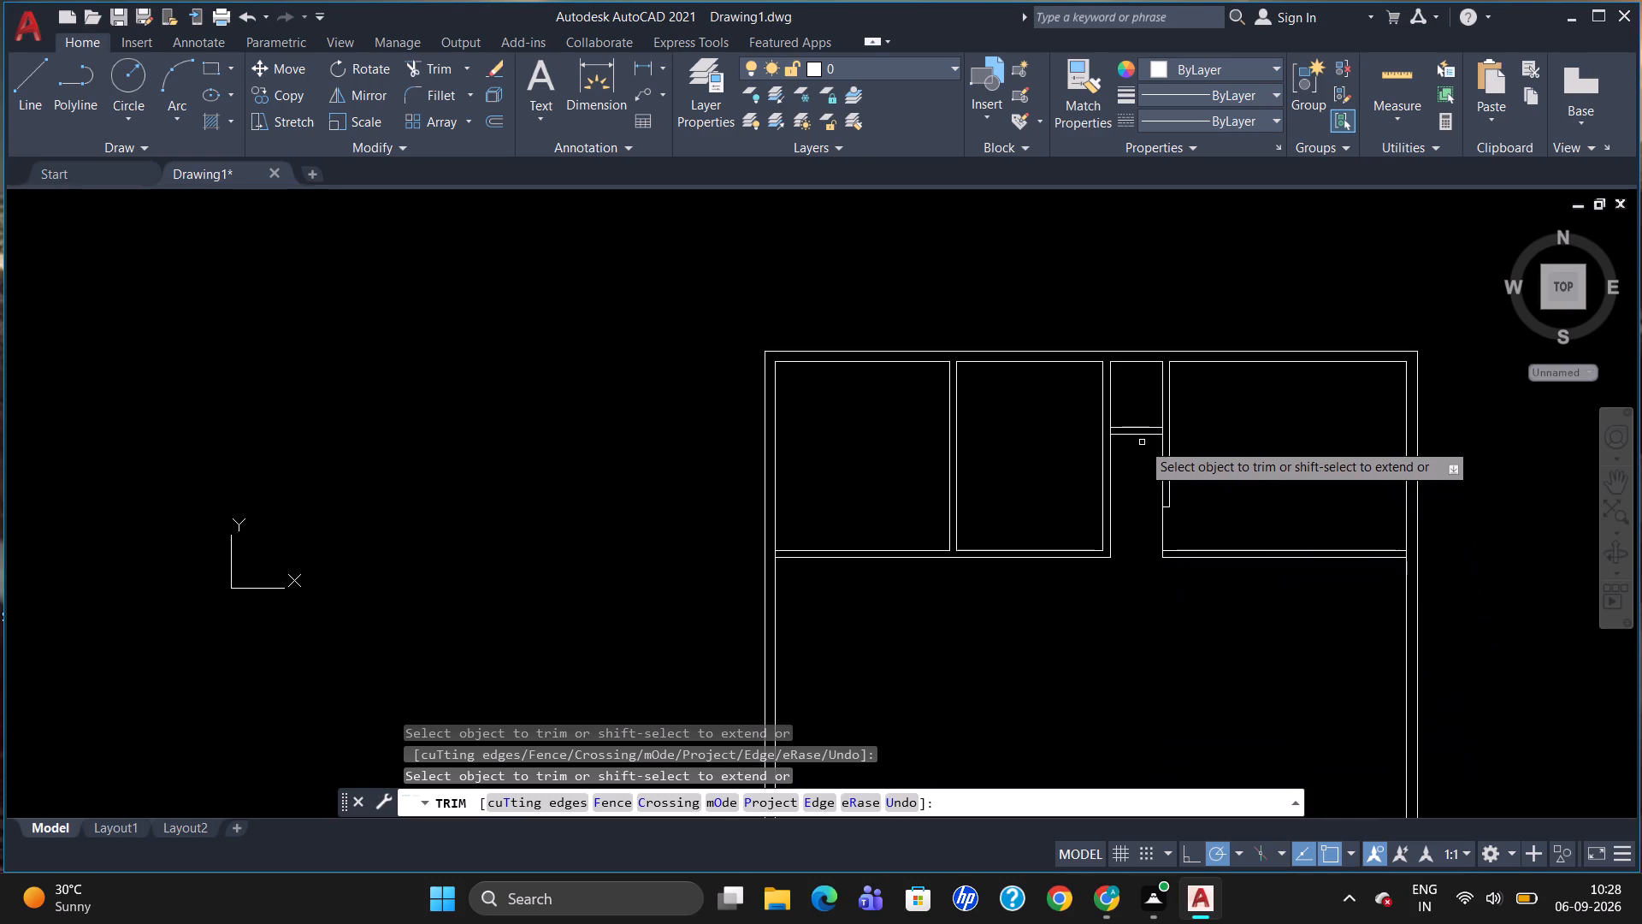
key("Escape")
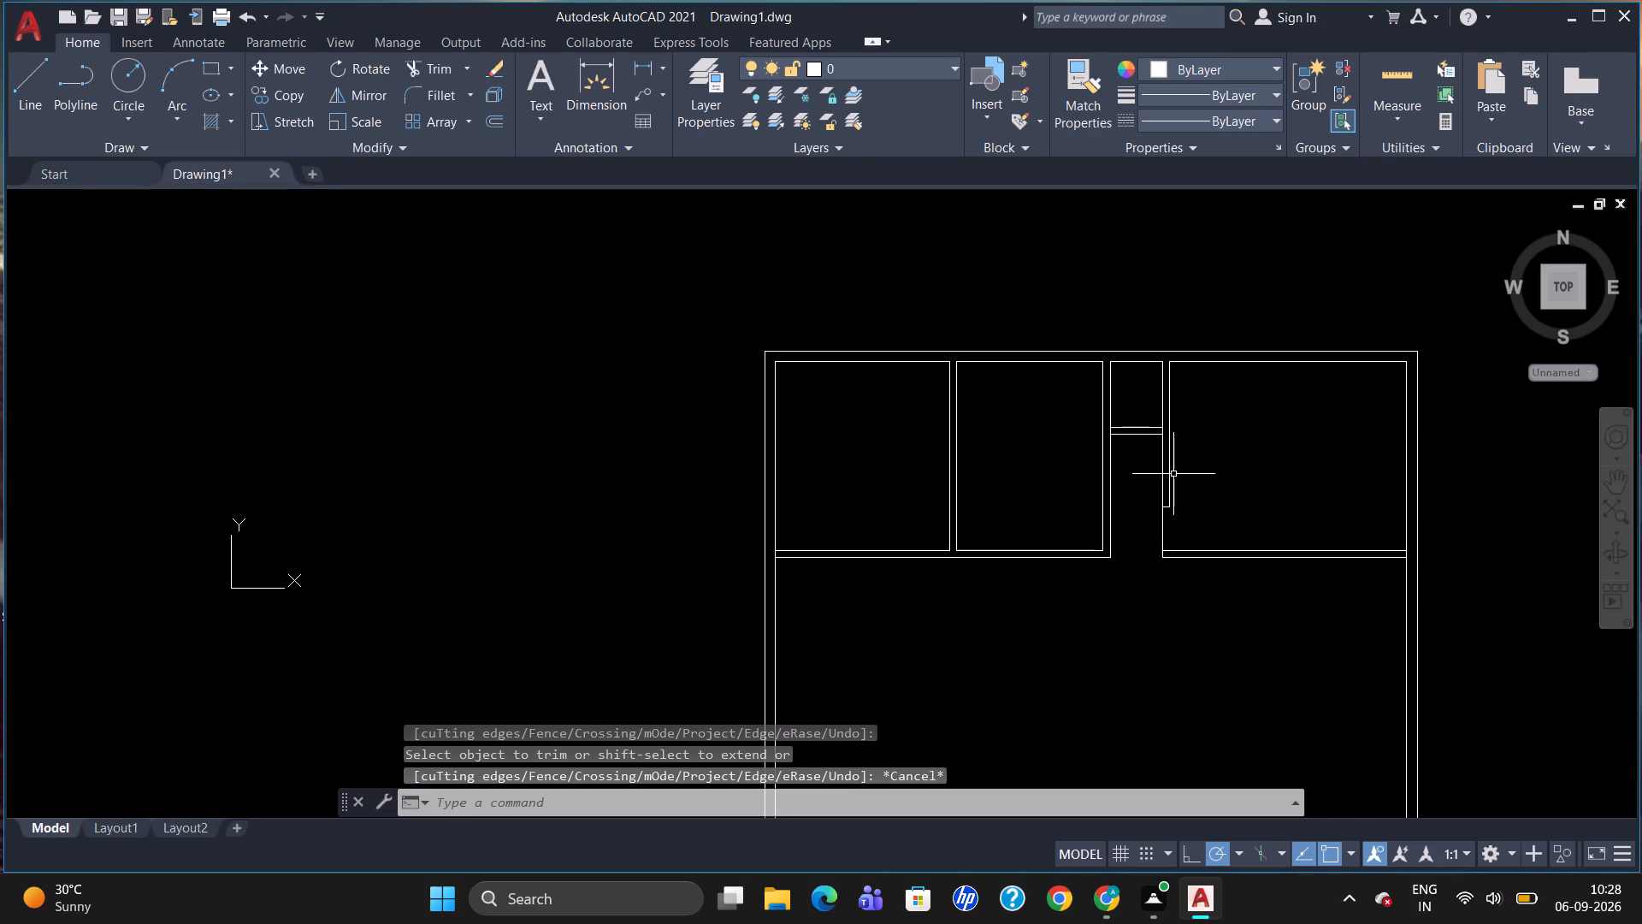
Erase the third vertical partition with its short cross line, the narrow room's short partition, and the horizontal partition on the right.
left_click(1162, 468)
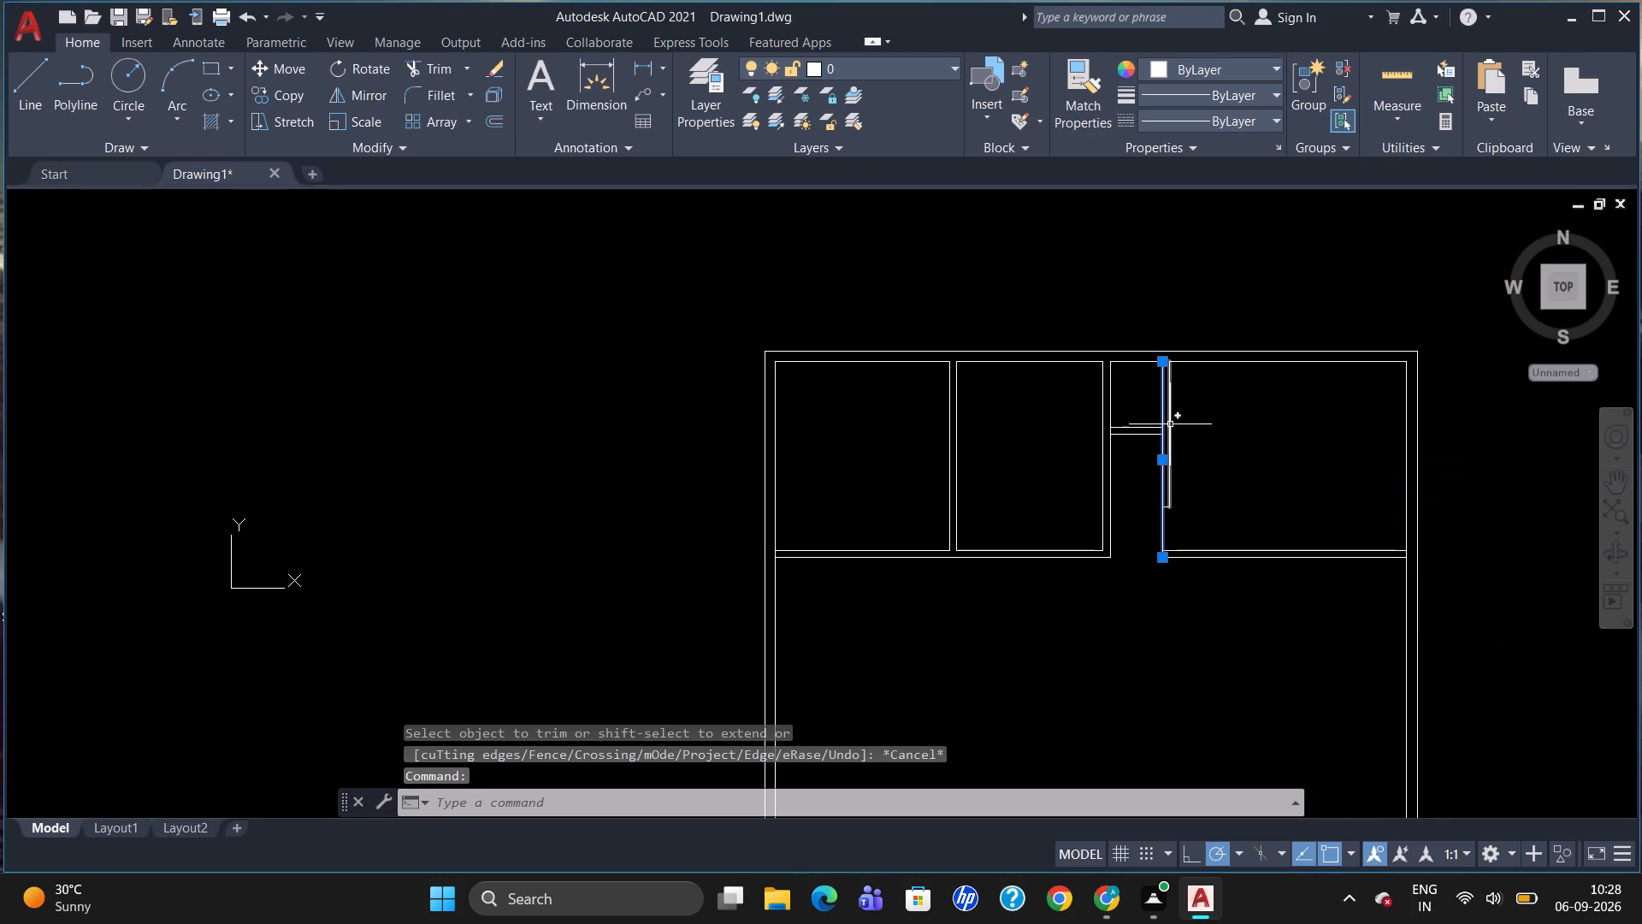
left_click(1169, 424)
left_click(1137, 434)
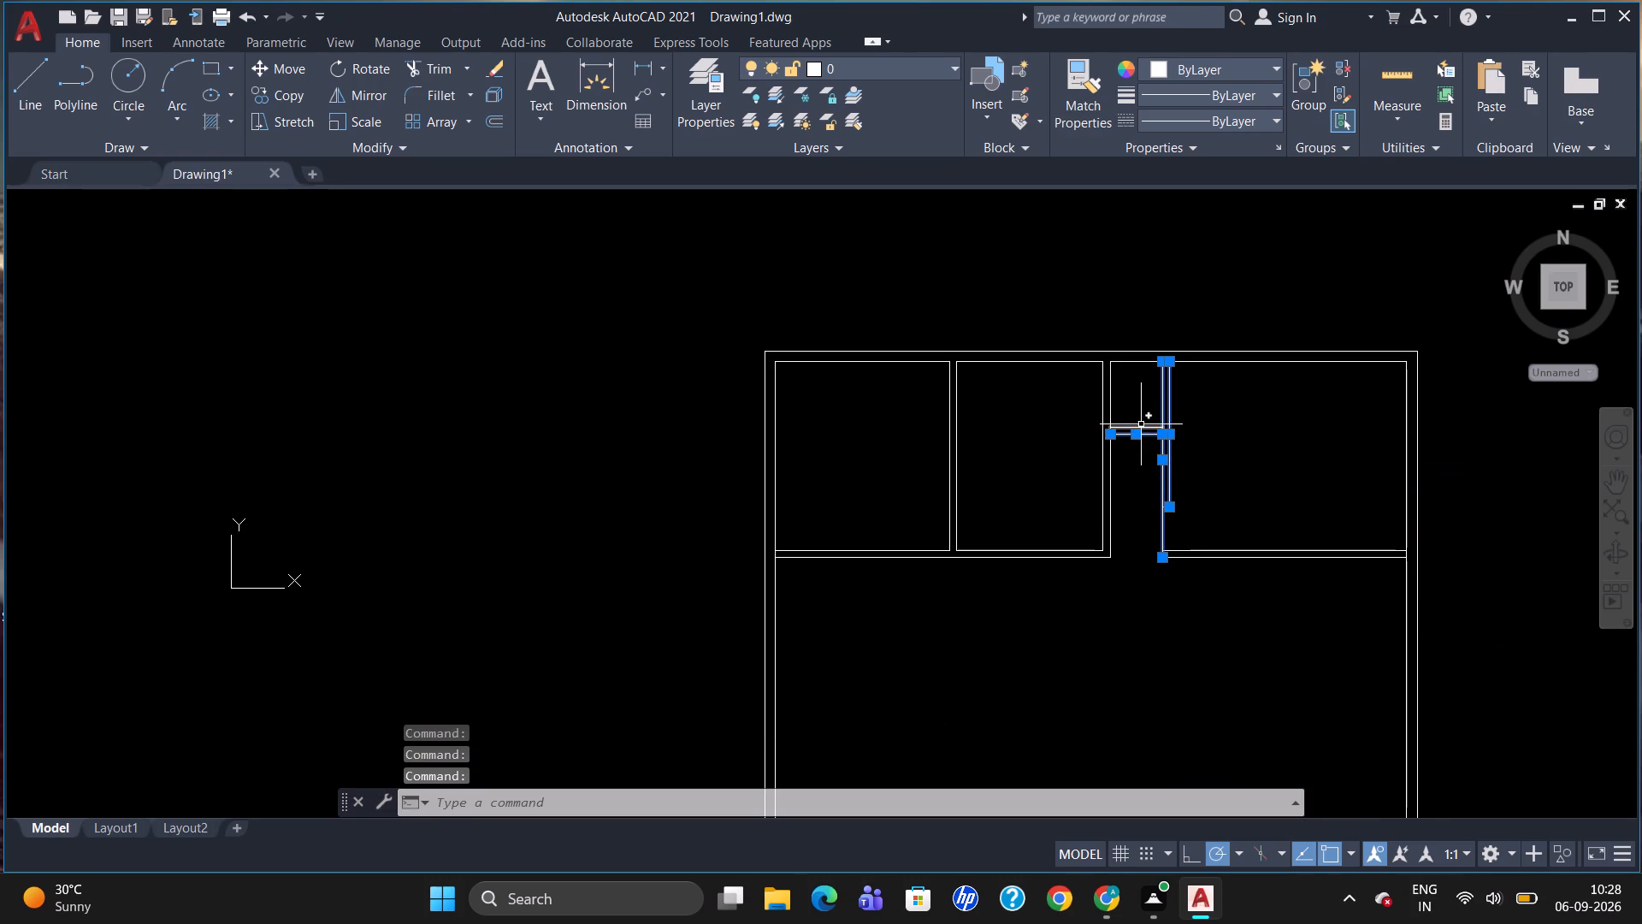
left_click(1141, 424)
left_click(1249, 558)
left_click(1252, 551)
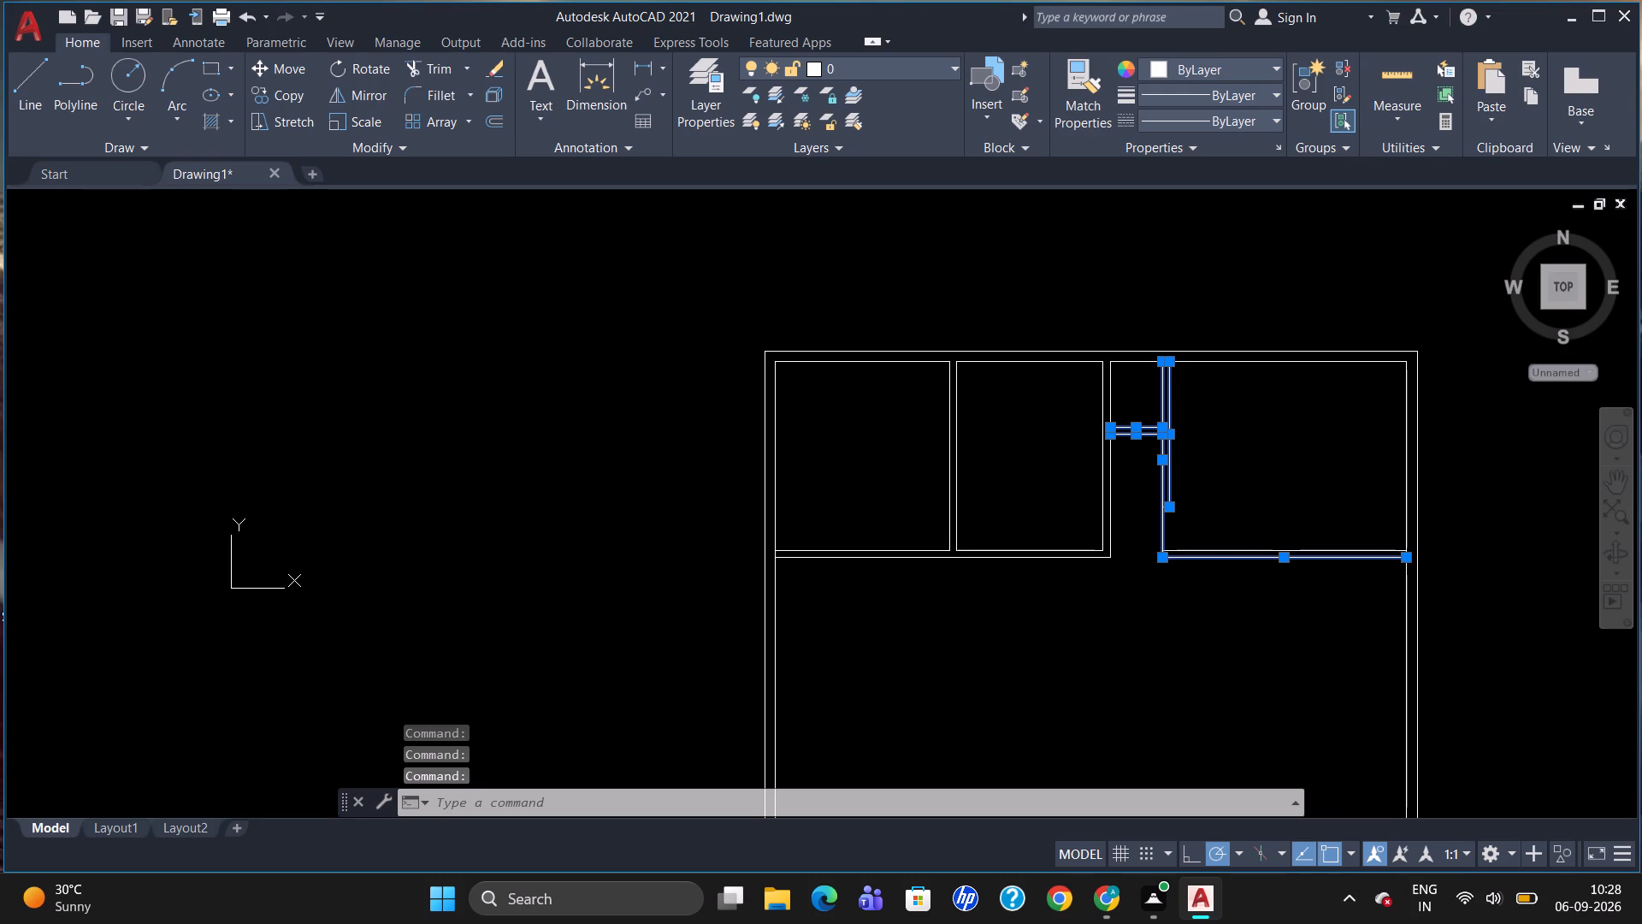
key("Delete")
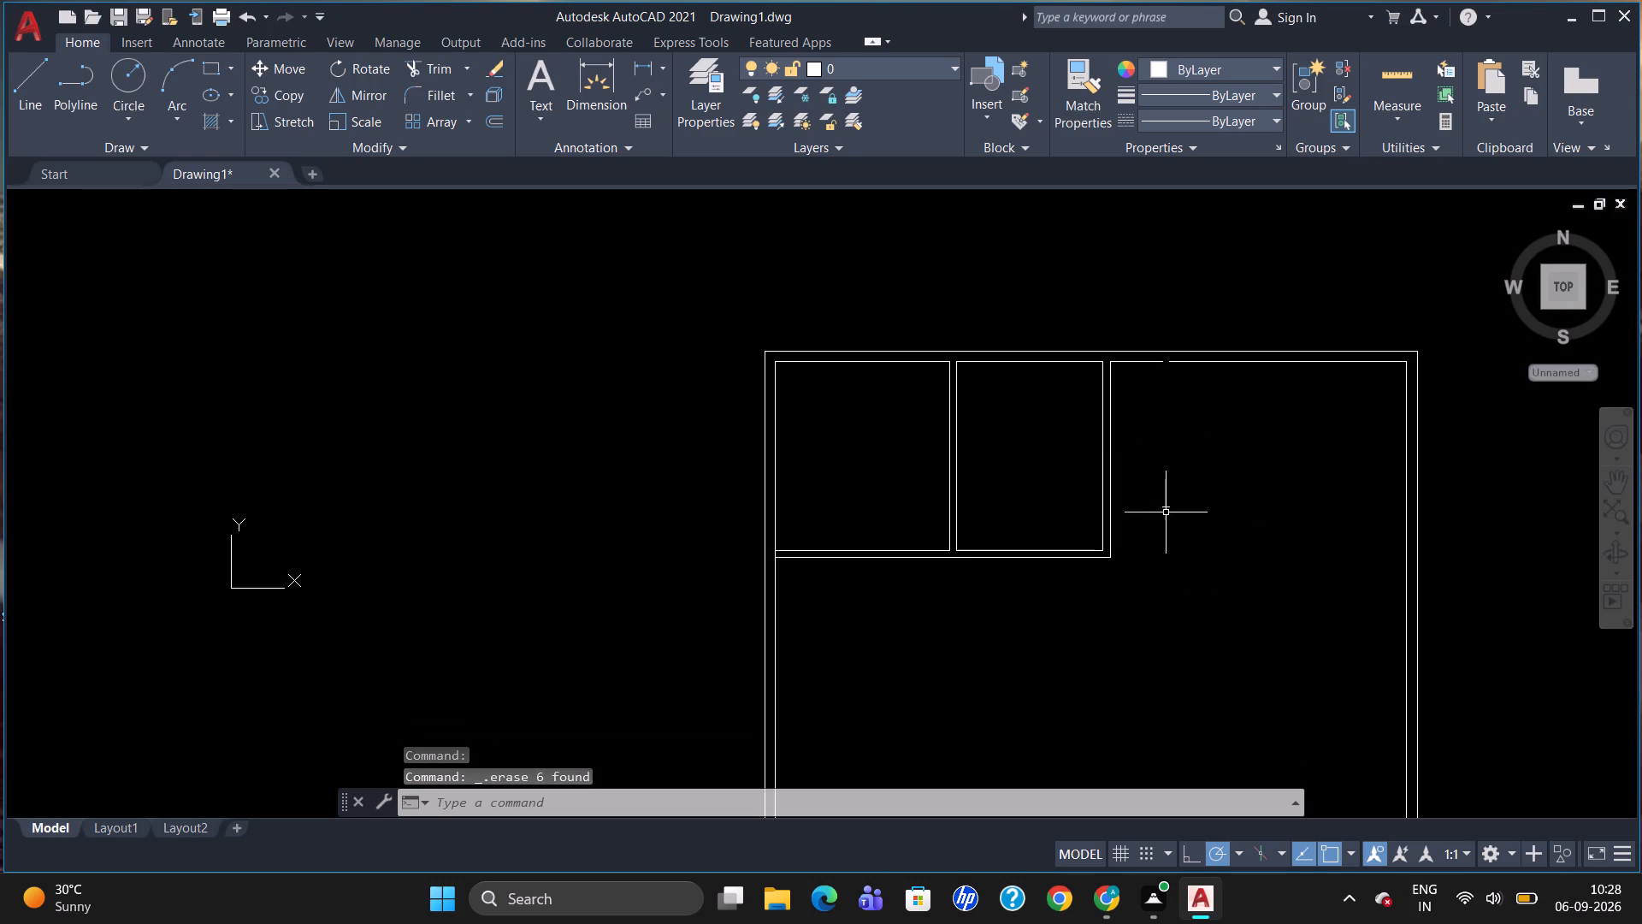
left_click(1165, 507)
key("Delete")
Join the two top inner wall line segments from the second vertical partition to the right outer wall.
left_click(1231, 362)
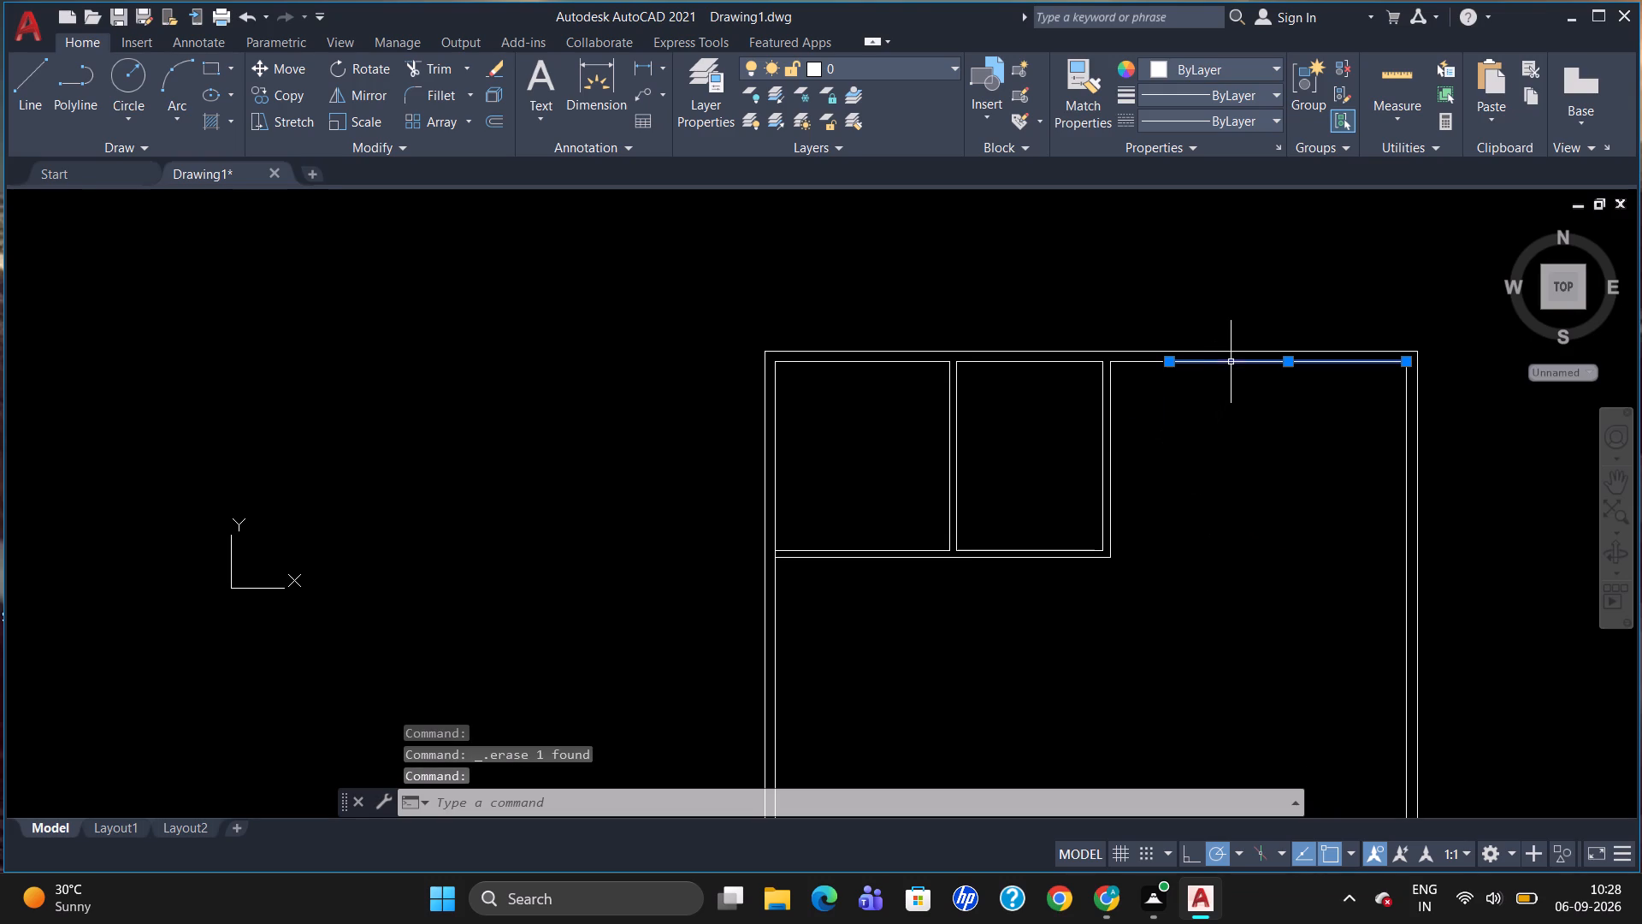
left_click(1144, 362)
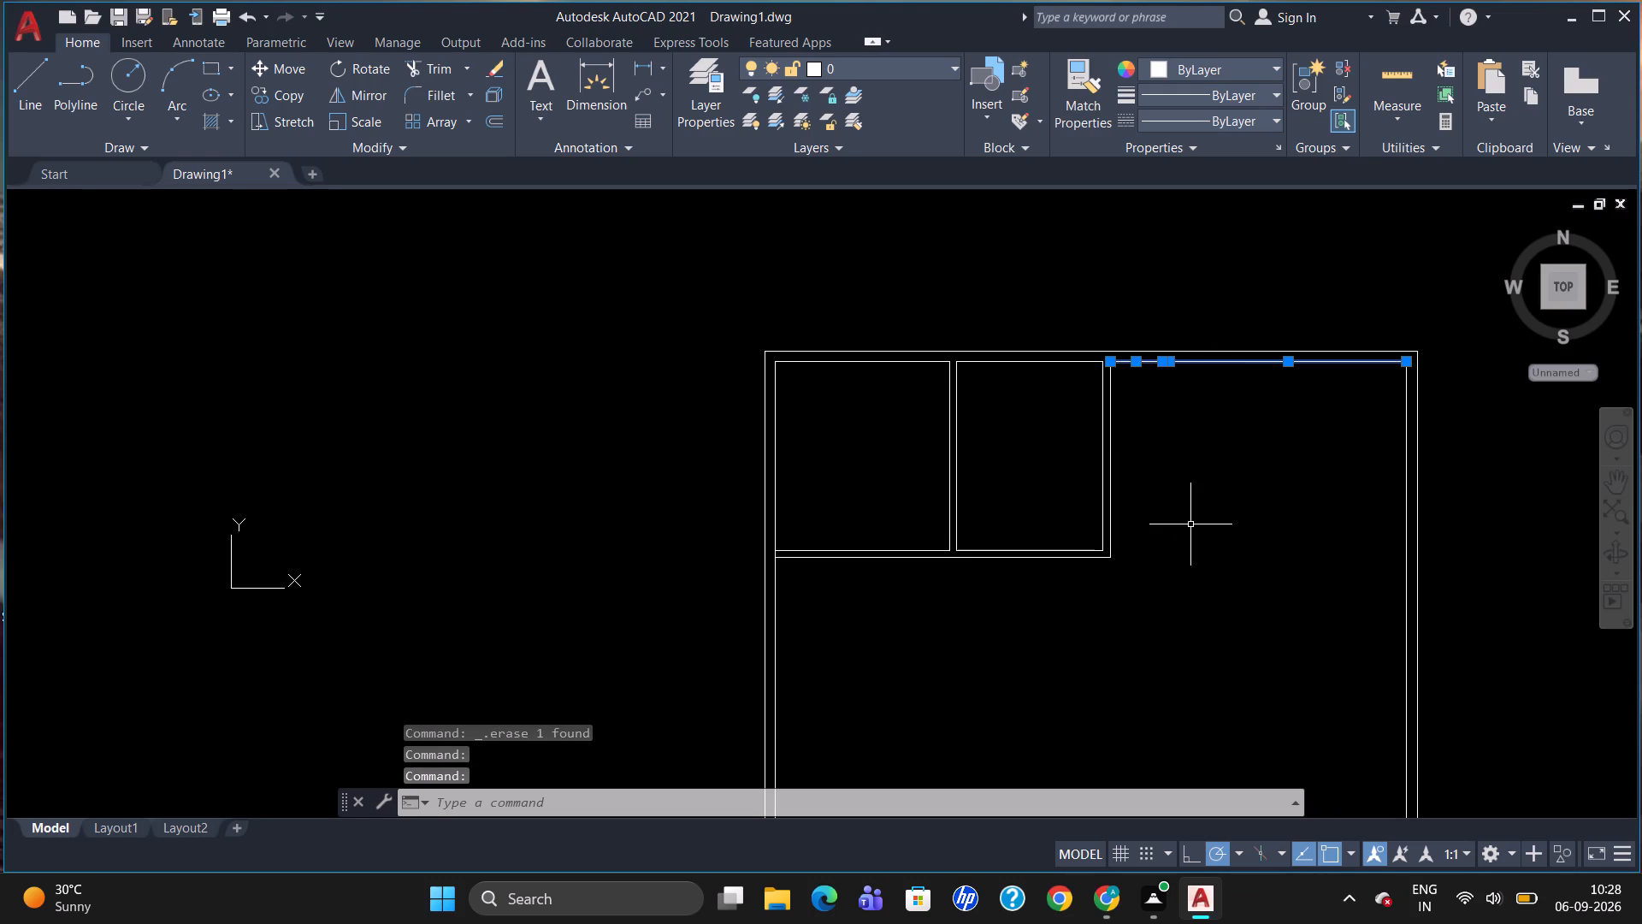
key("j")
key("Return")
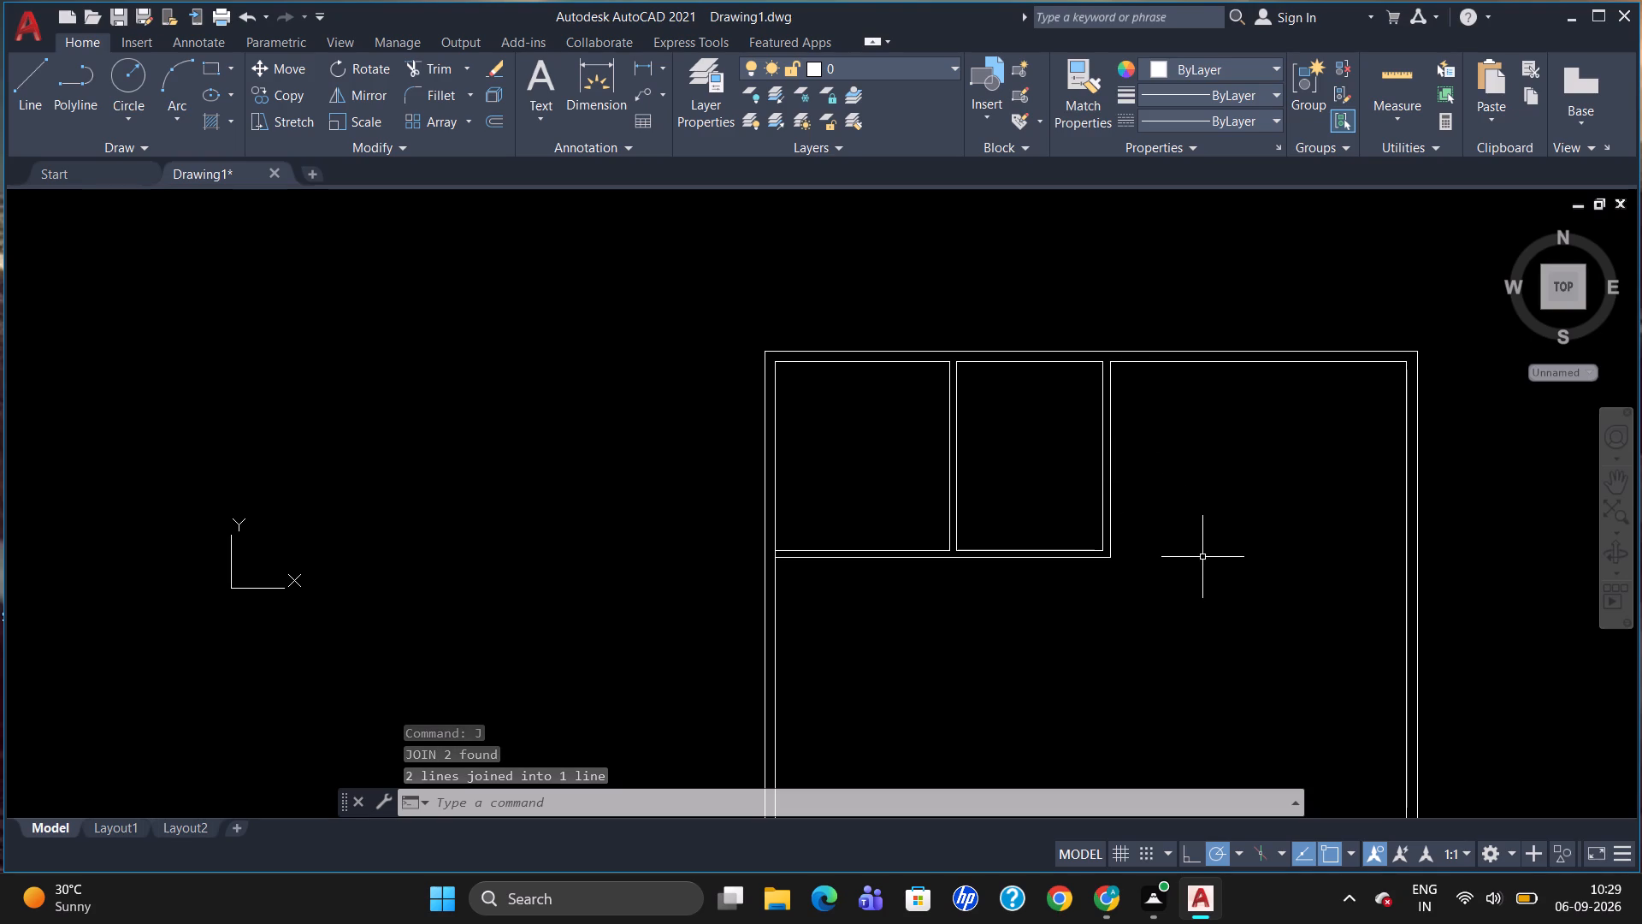
Offset the second vertical partition's outer line 4'6" toward the right outer wall, then offset that copy 6" further to form a third vertical partition.
key("o")
key("Return")
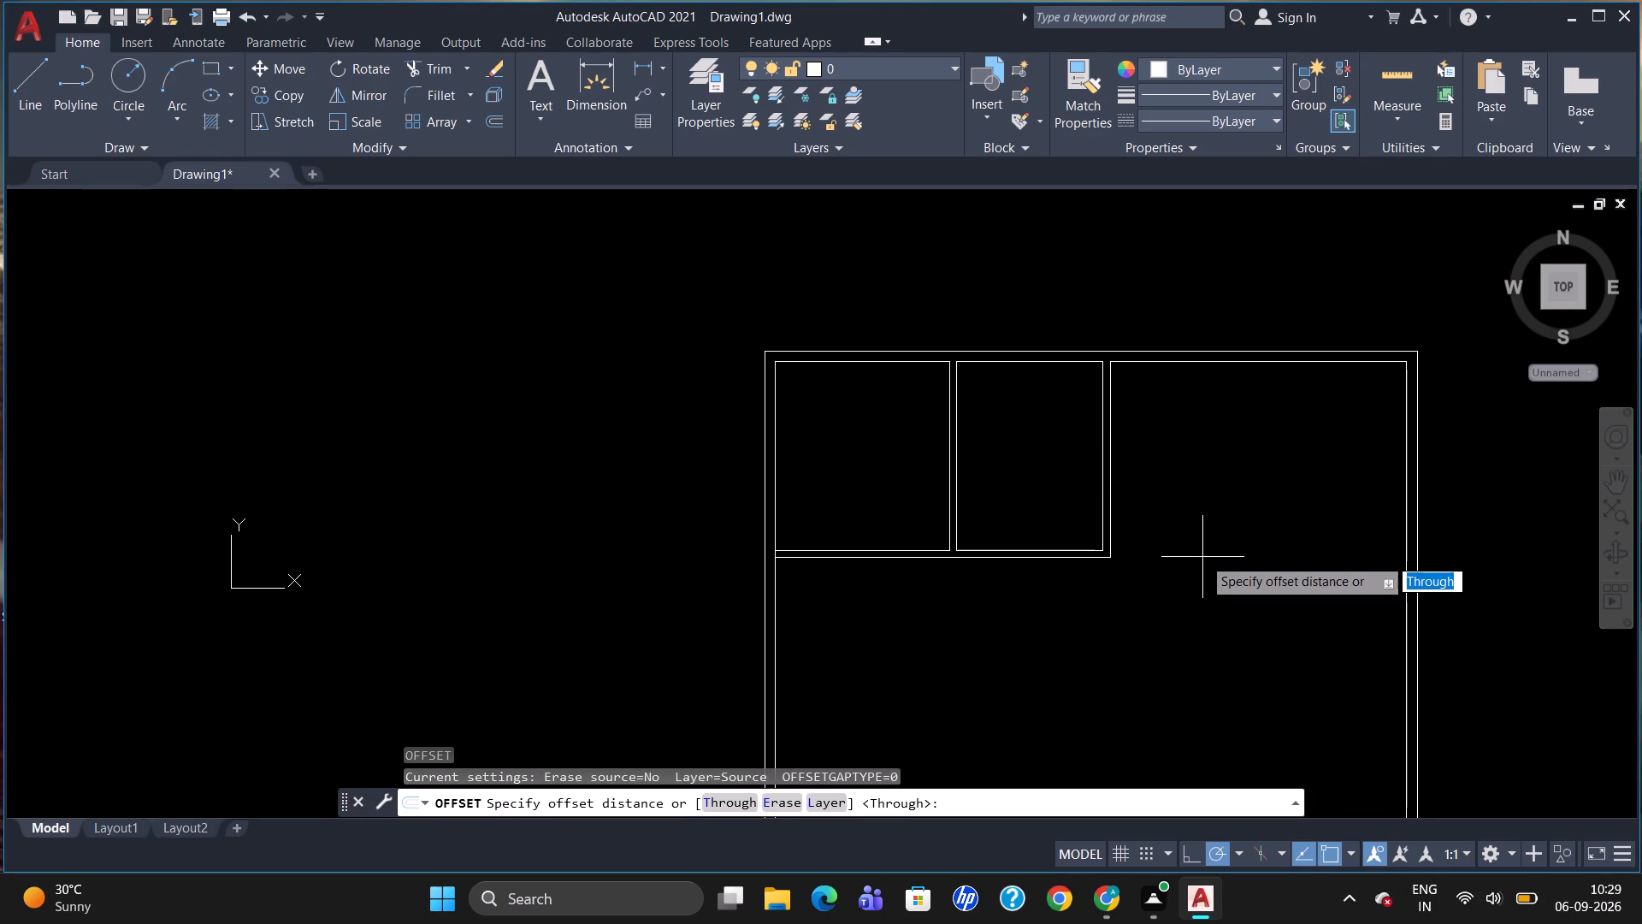
type("4'")
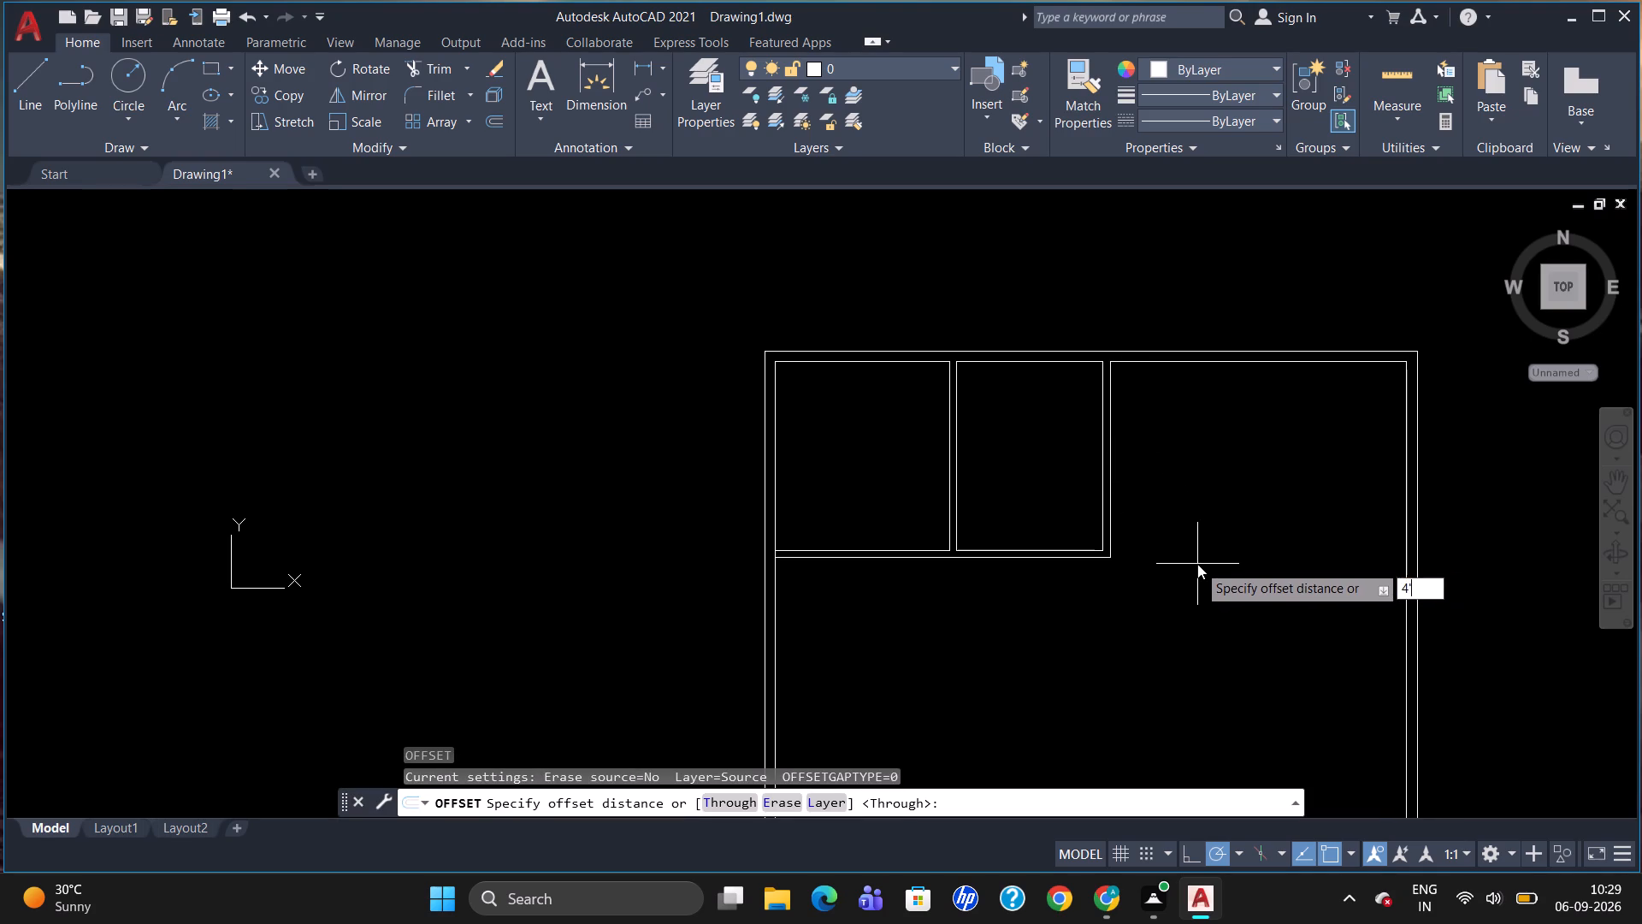
key("6")
key("shift+quotedbl")
key("Return")
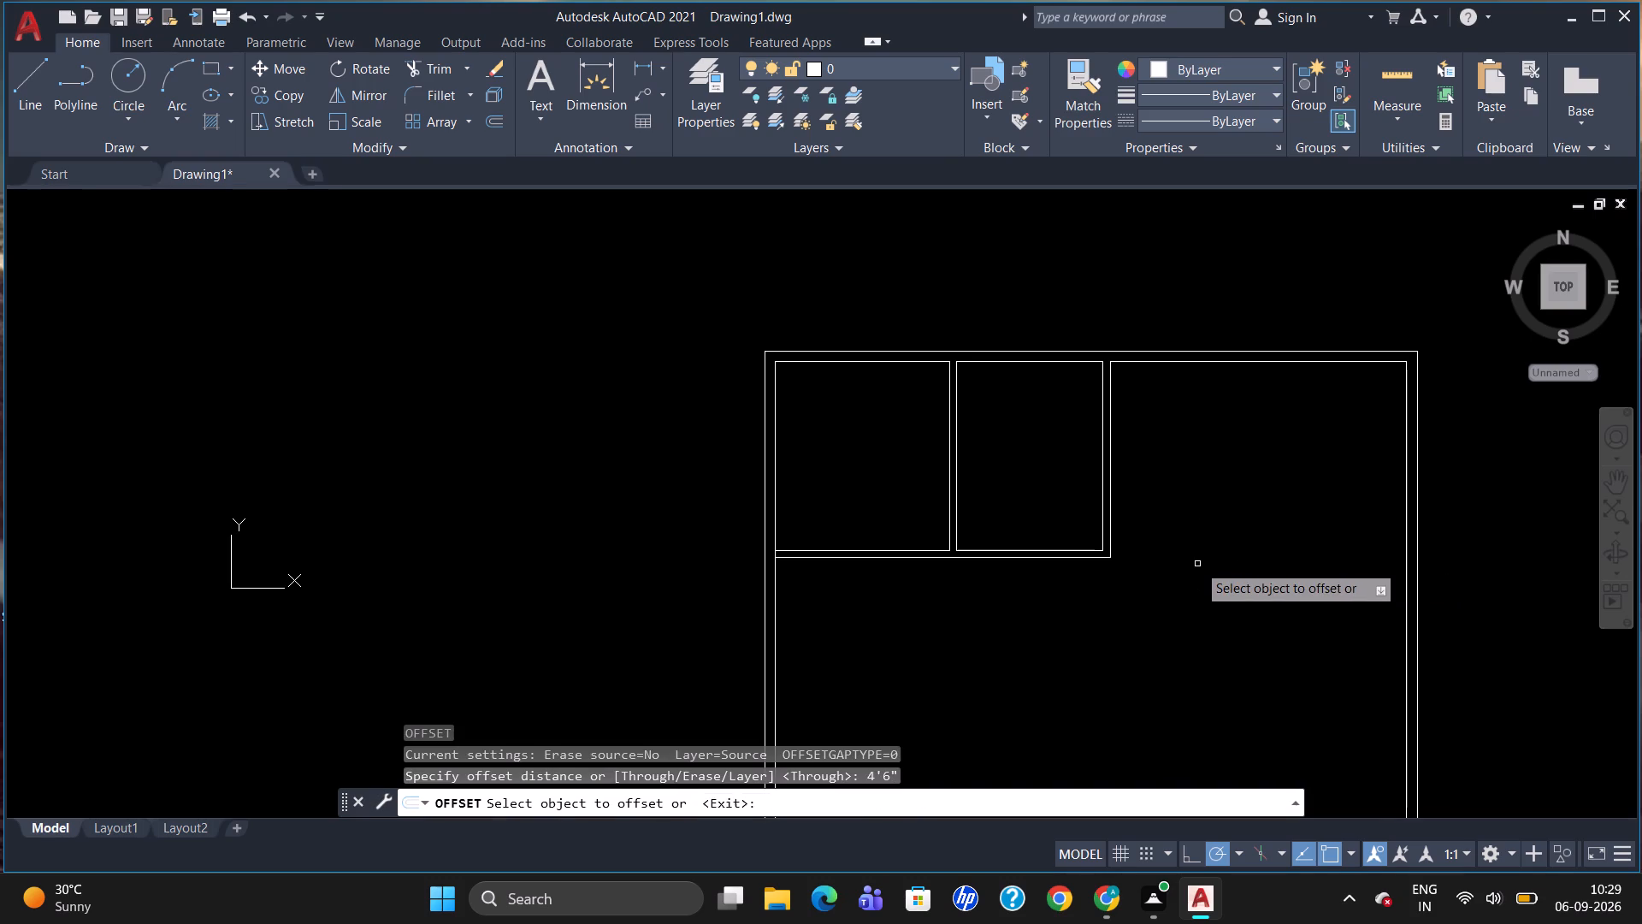
left_click(1111, 468)
left_click(1145, 472)
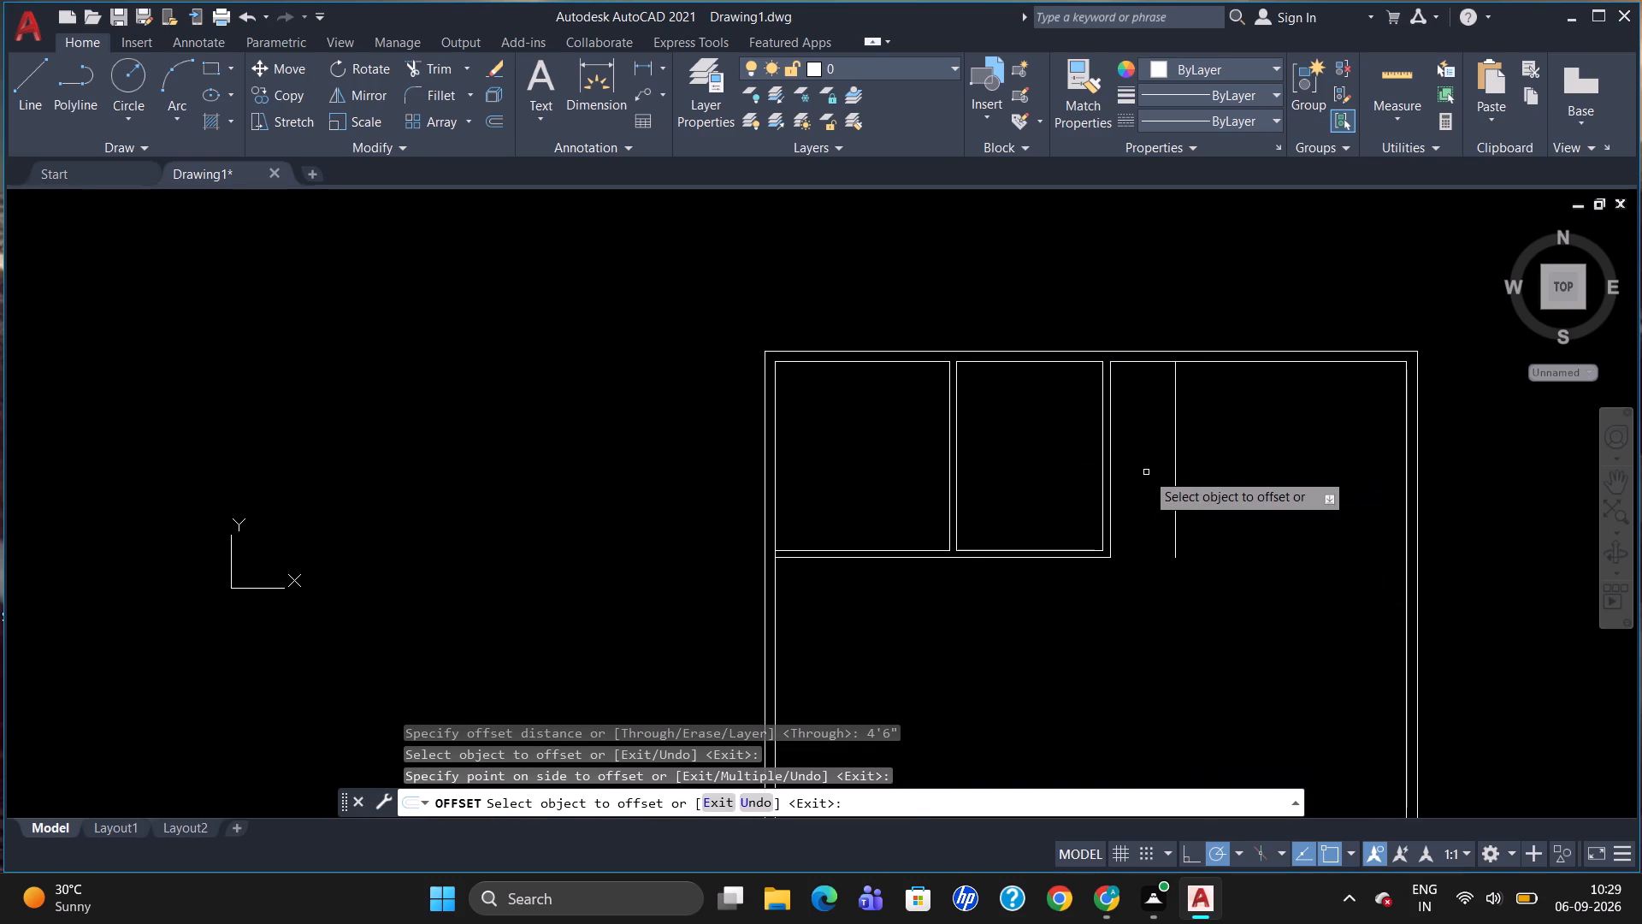
left_click(1174, 491)
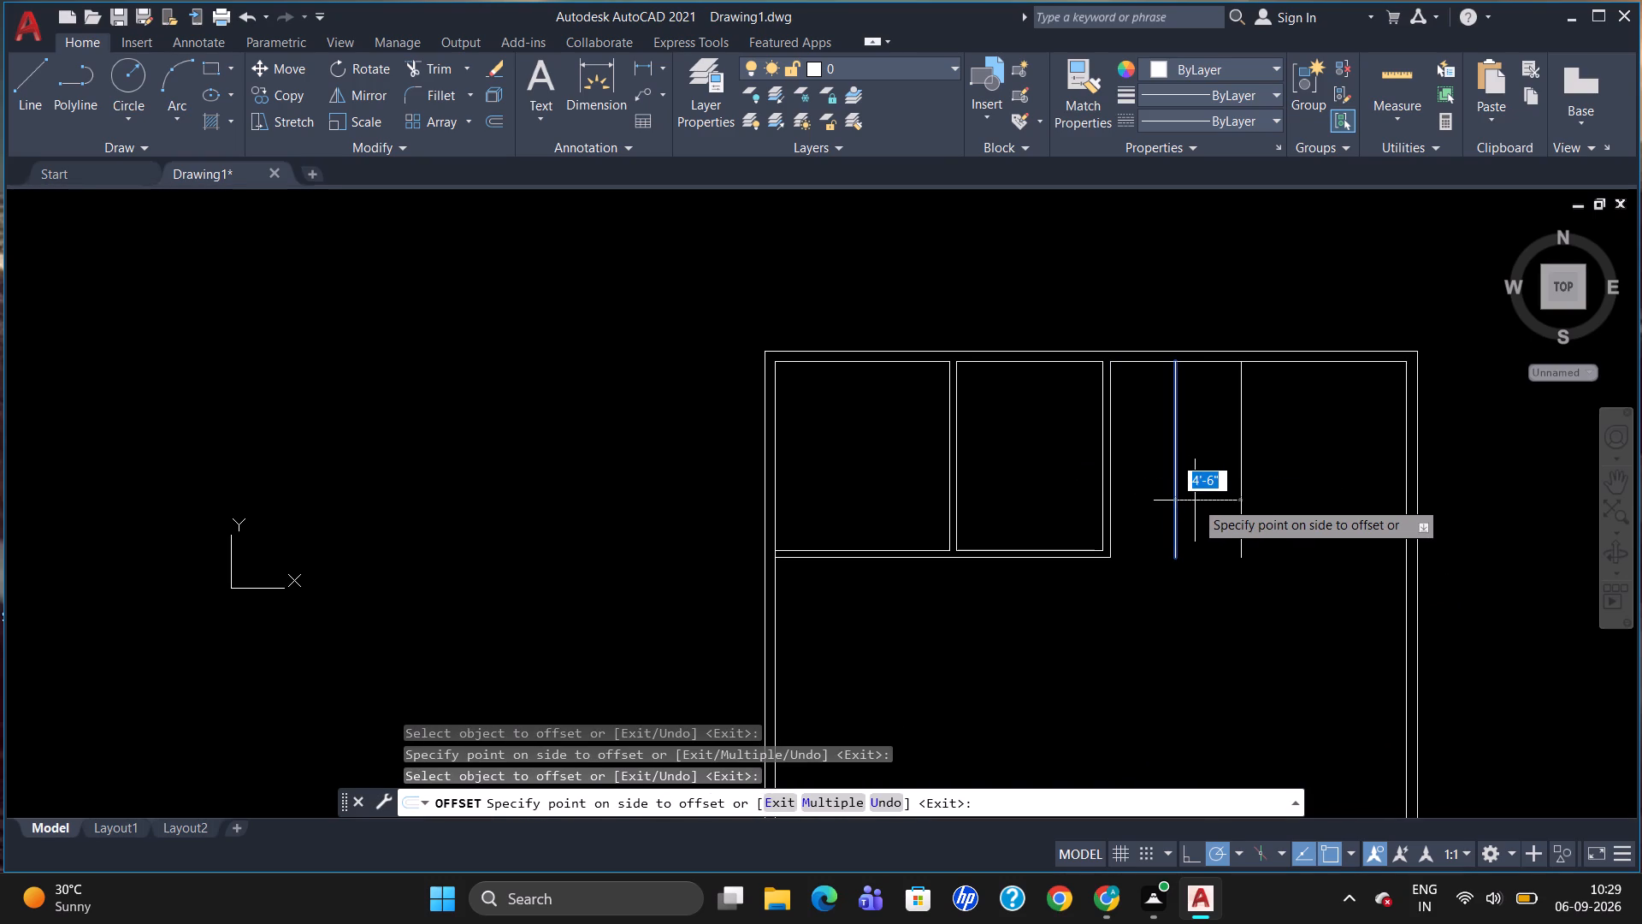
type("6\"")
key("Return")
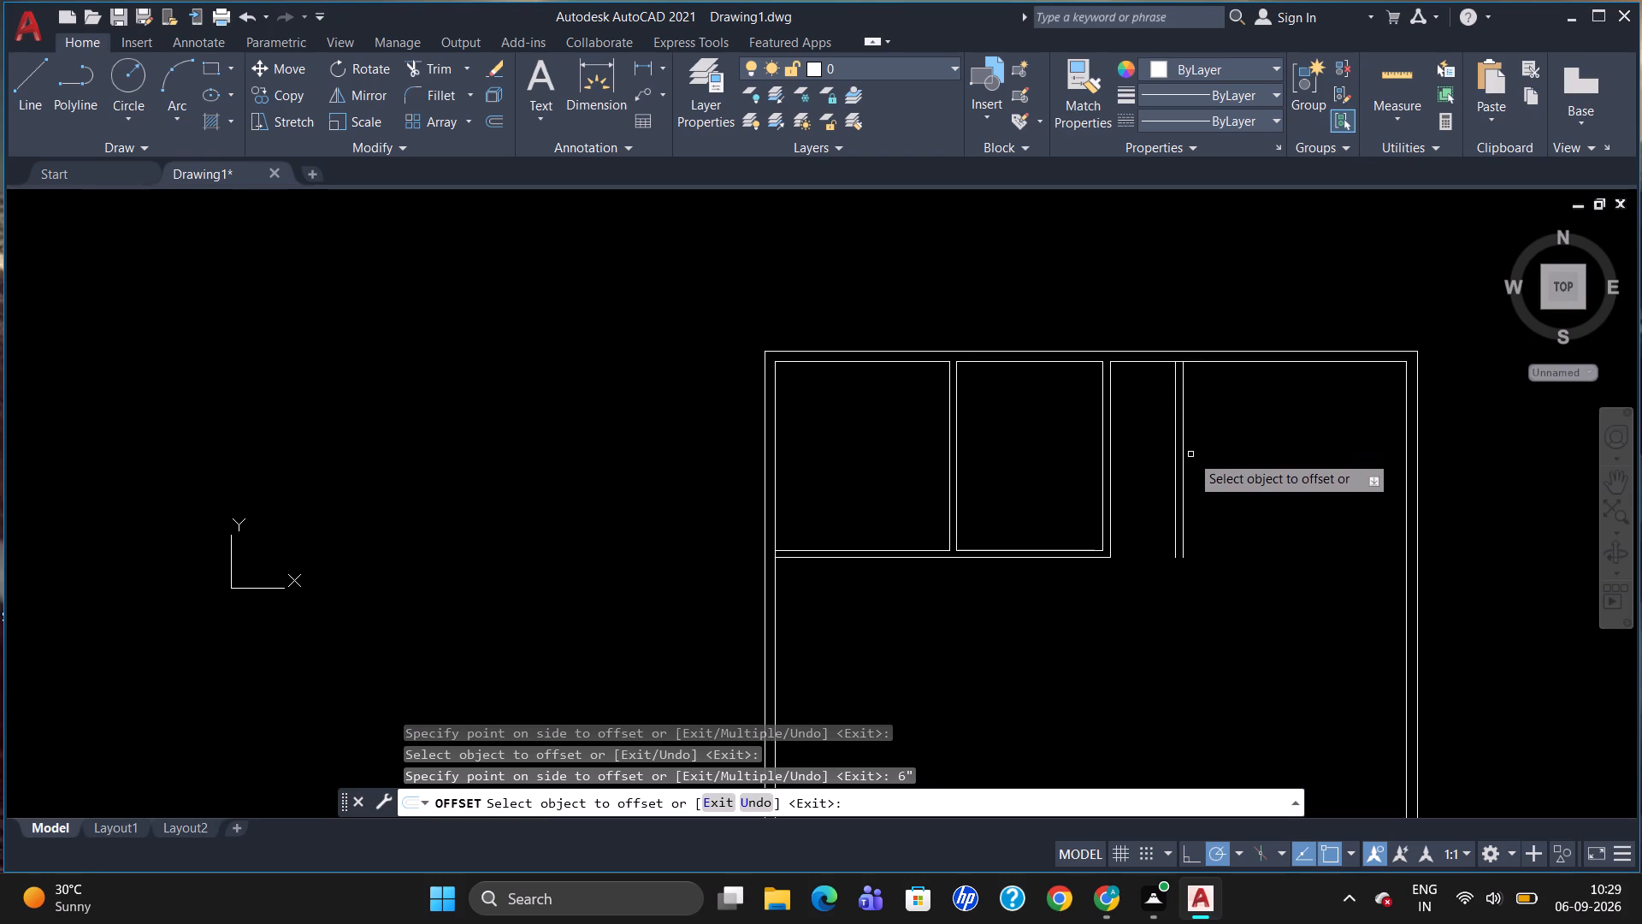
key("Escape")
Trim the top inner wall line between the two lines of the third vertical partition.
type("TR")
key("Return")
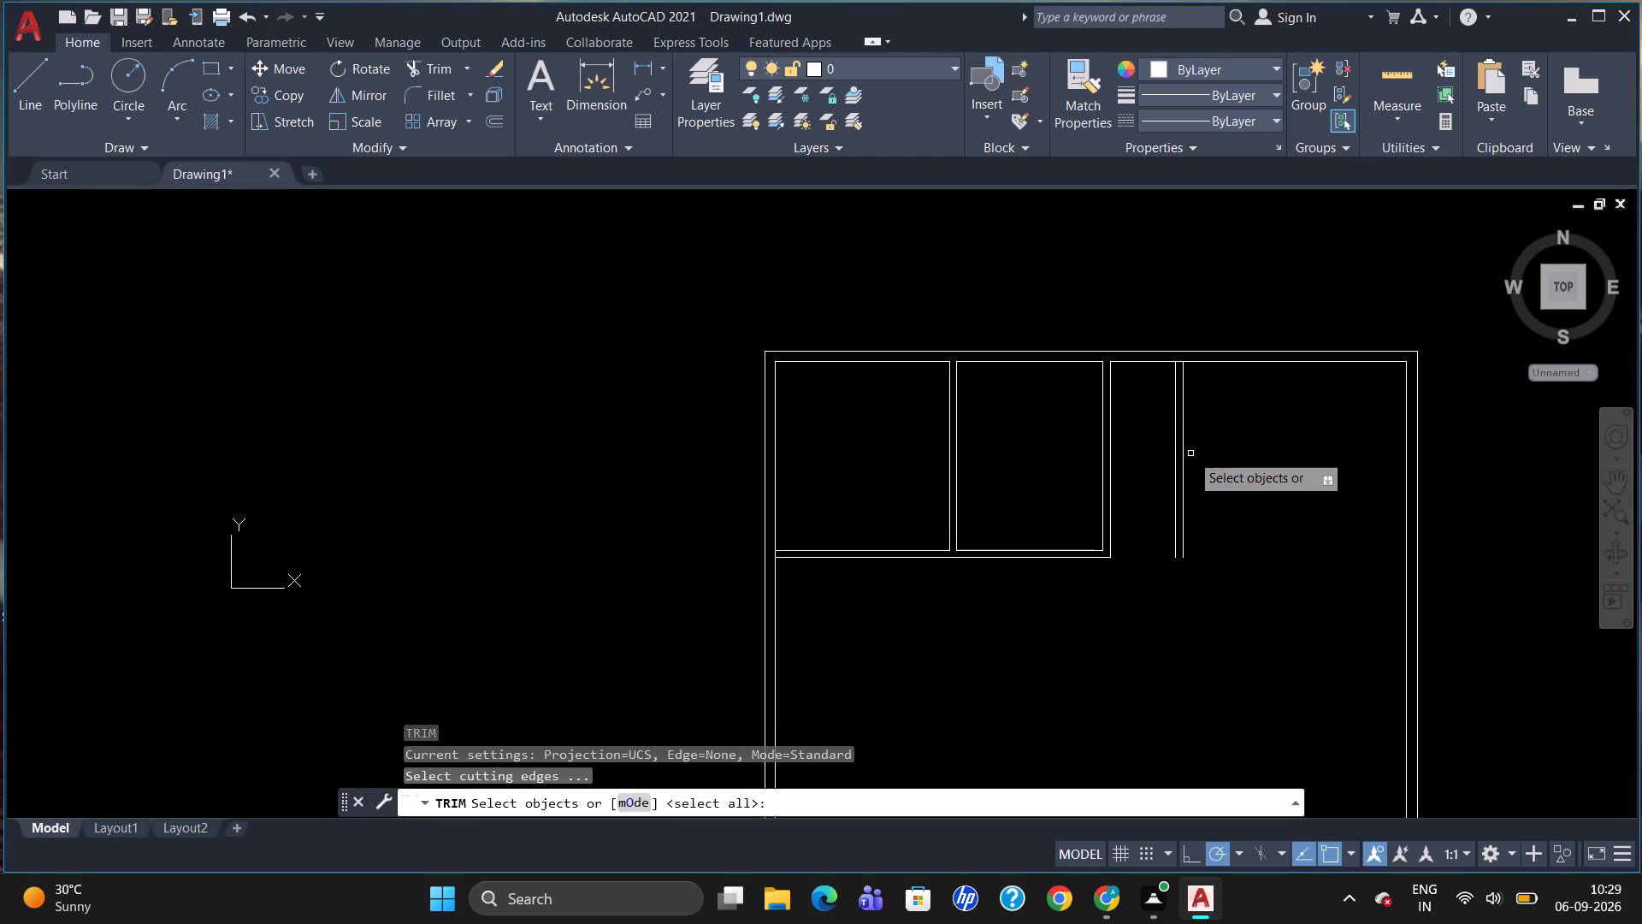
key("Return")
scroll(1167, 370, "up", 3)
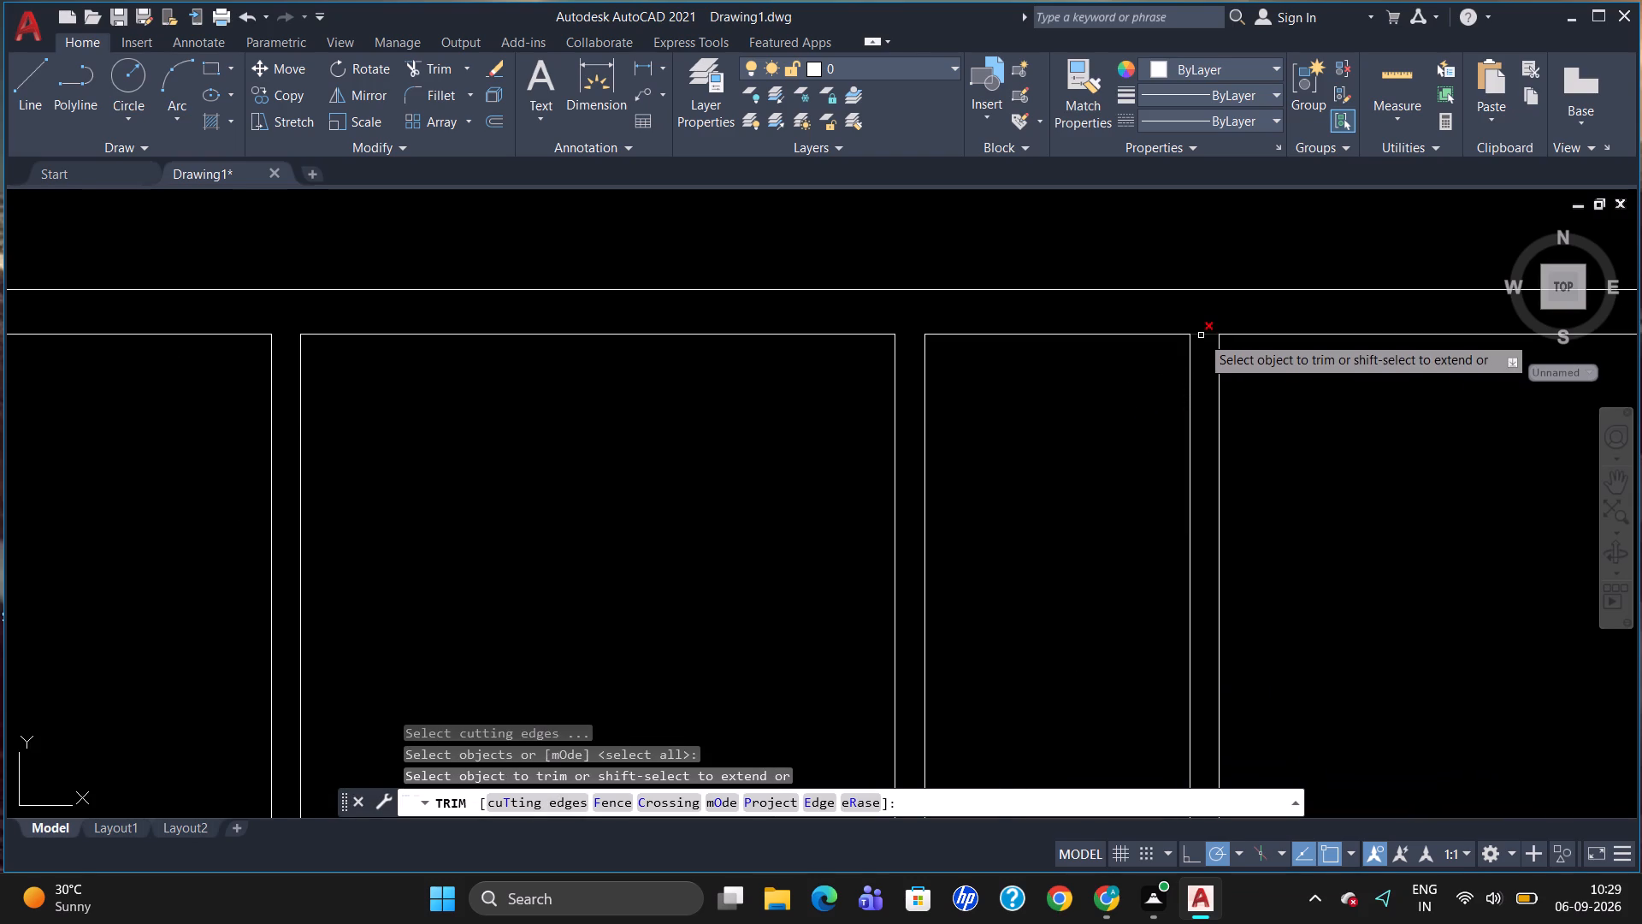
left_click(1201, 335)
key("Escape")
Offset the top inner wall line between the second and third vertical partitions 8'7" downward into the narrow room.
scroll(1219, 333, "down", 2)
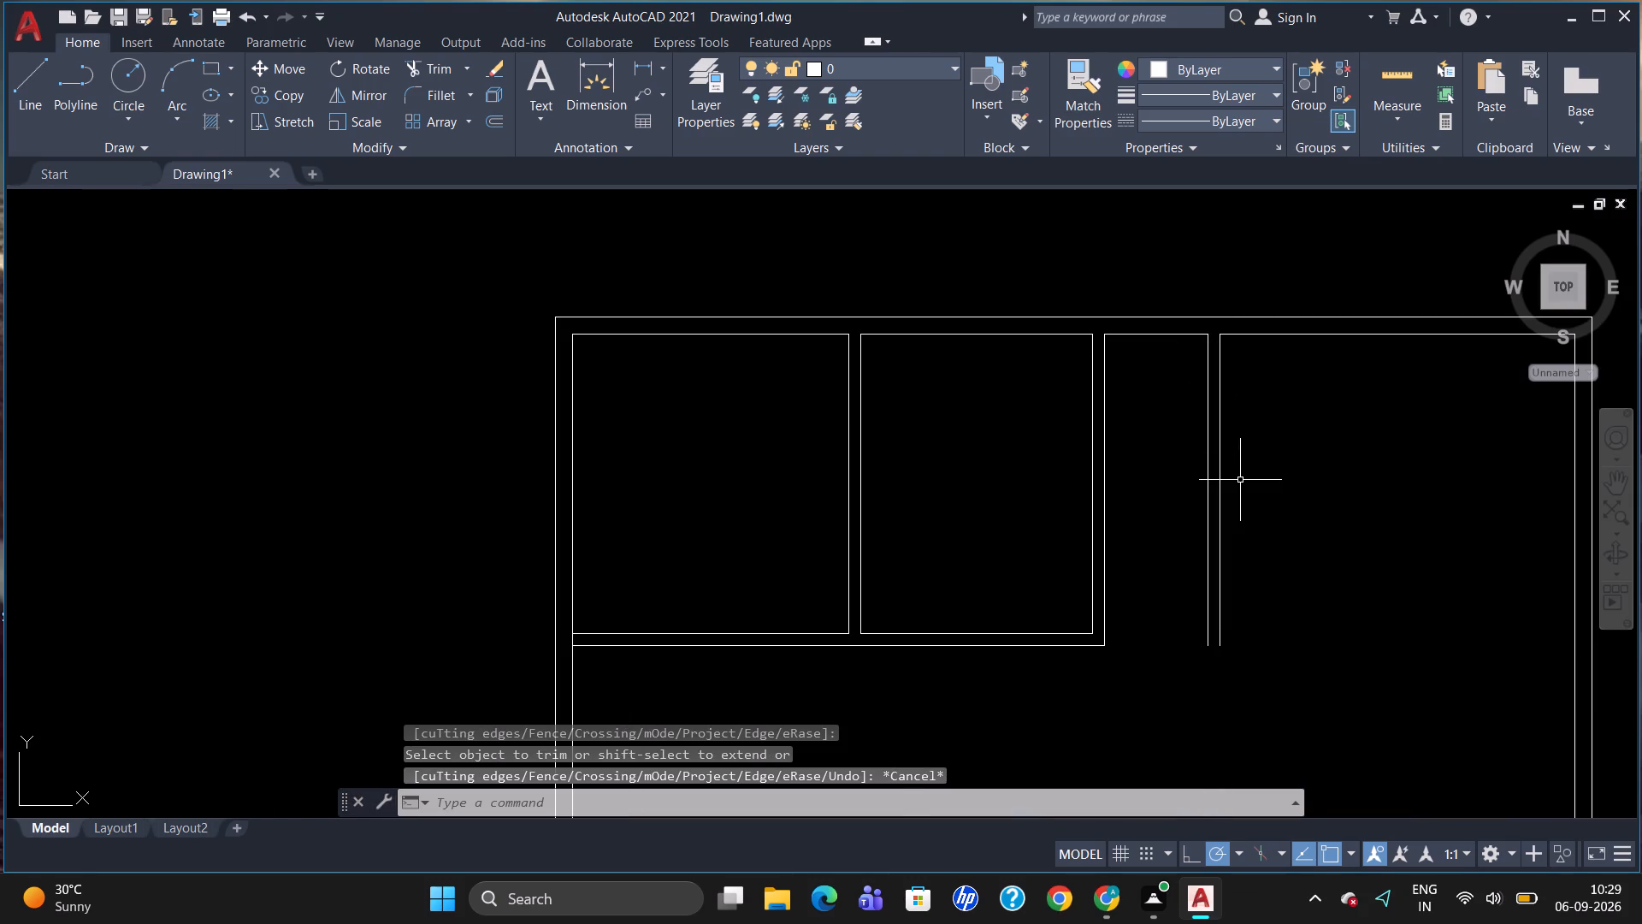
key("o")
key("Return")
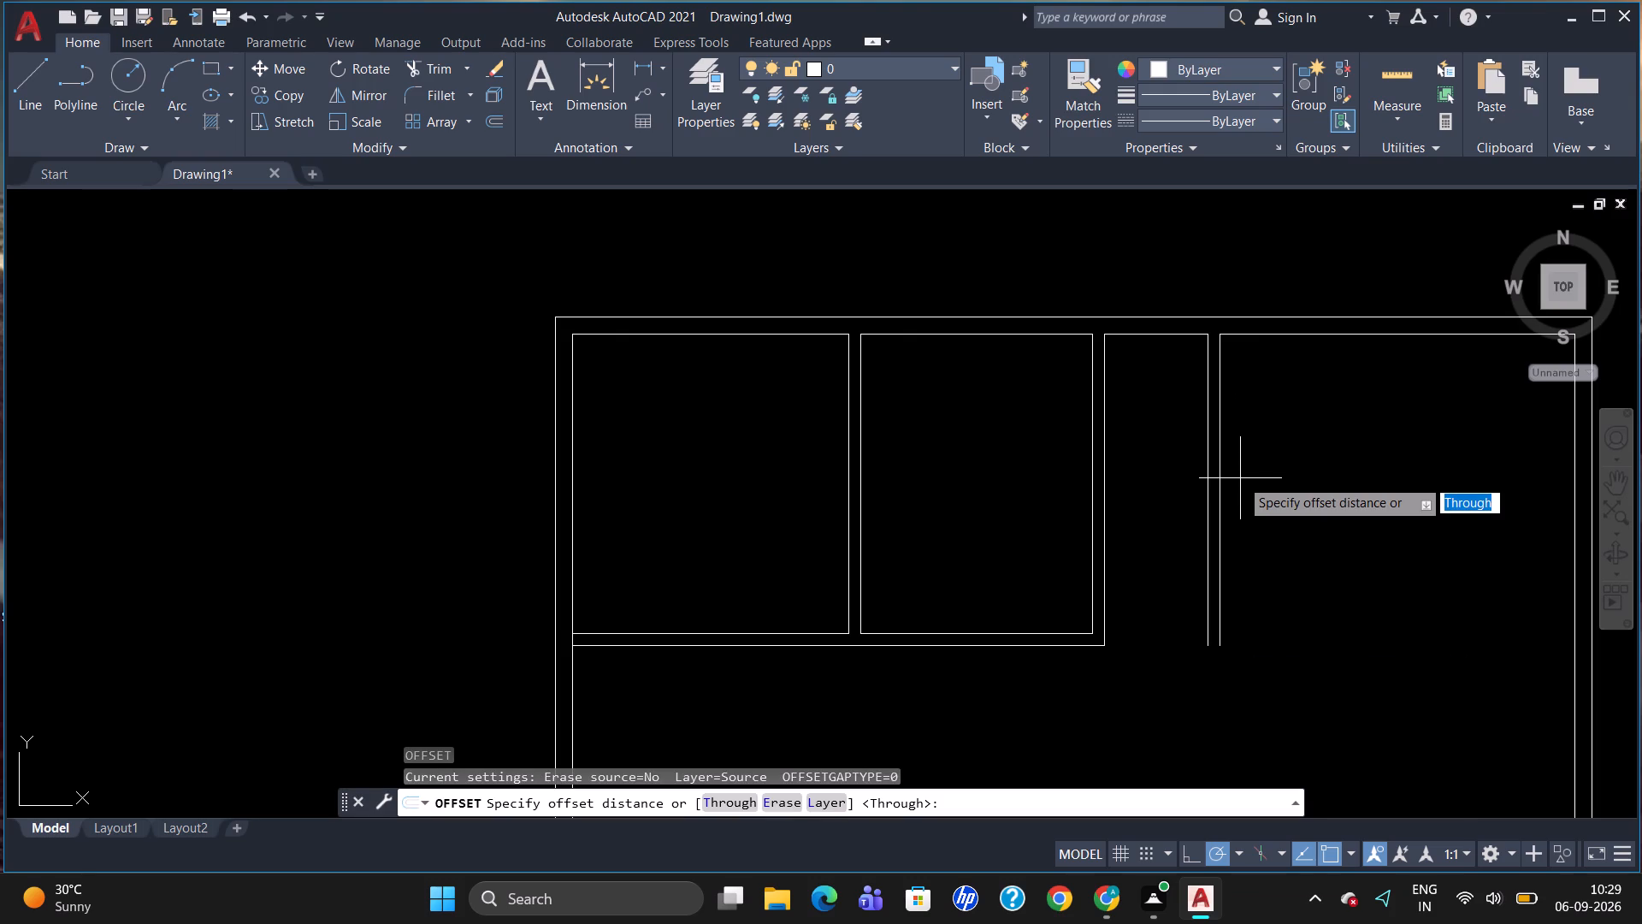
key("7")
key("BackSpace")
key("9")
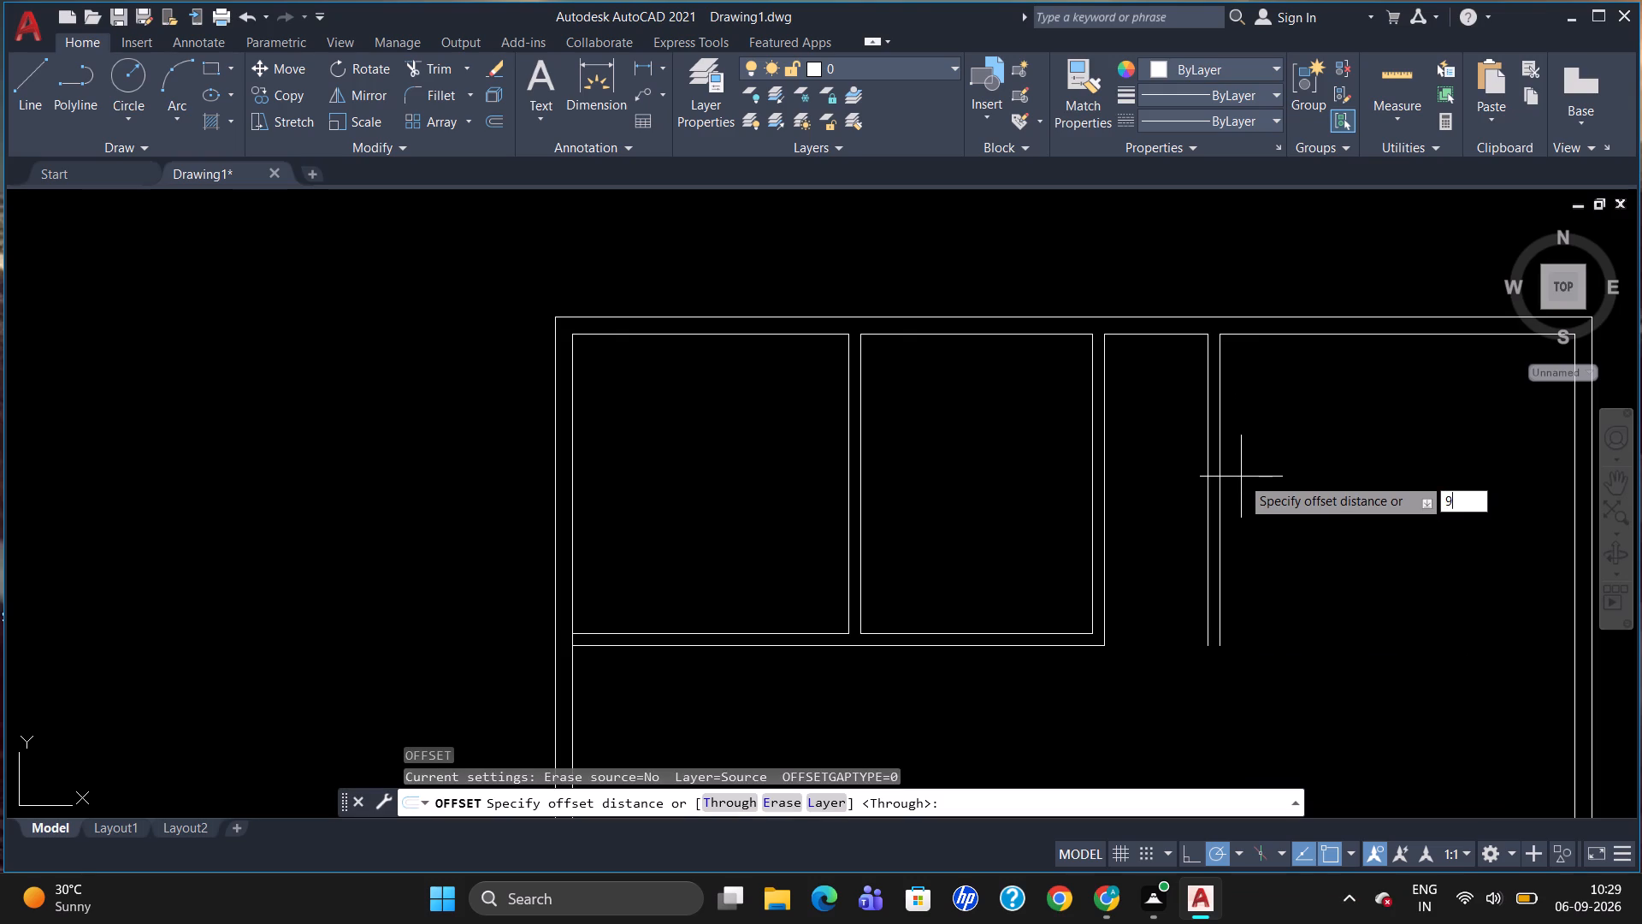
key("BackSpace")
type("8'7\"")
key("Return")
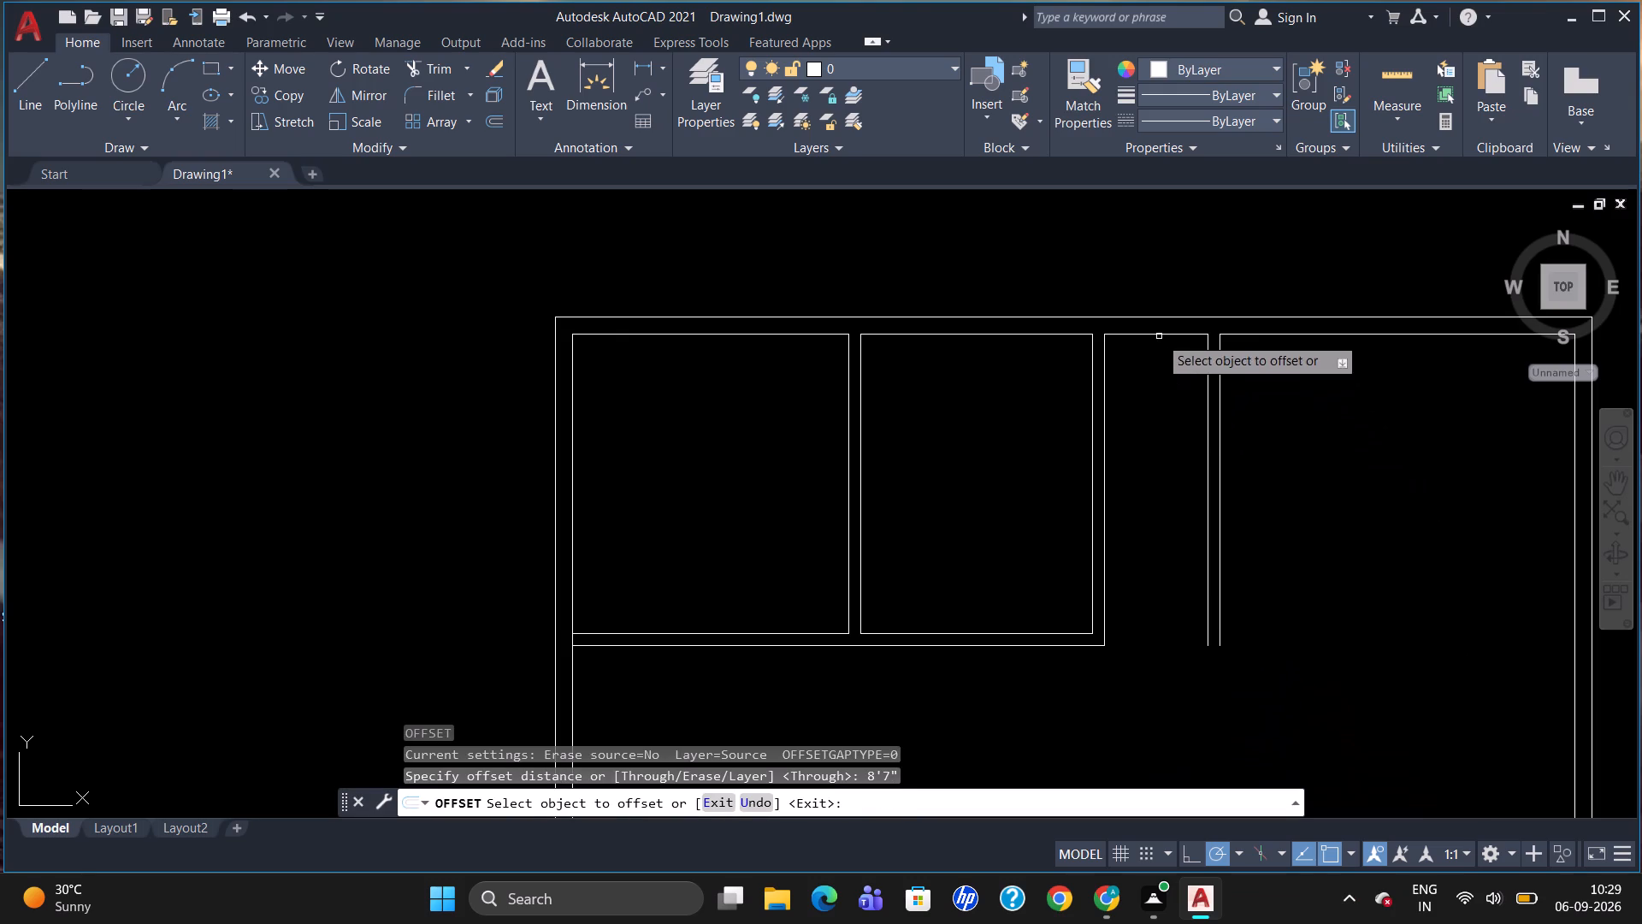
left_click(1159, 336)
left_click(1175, 433)
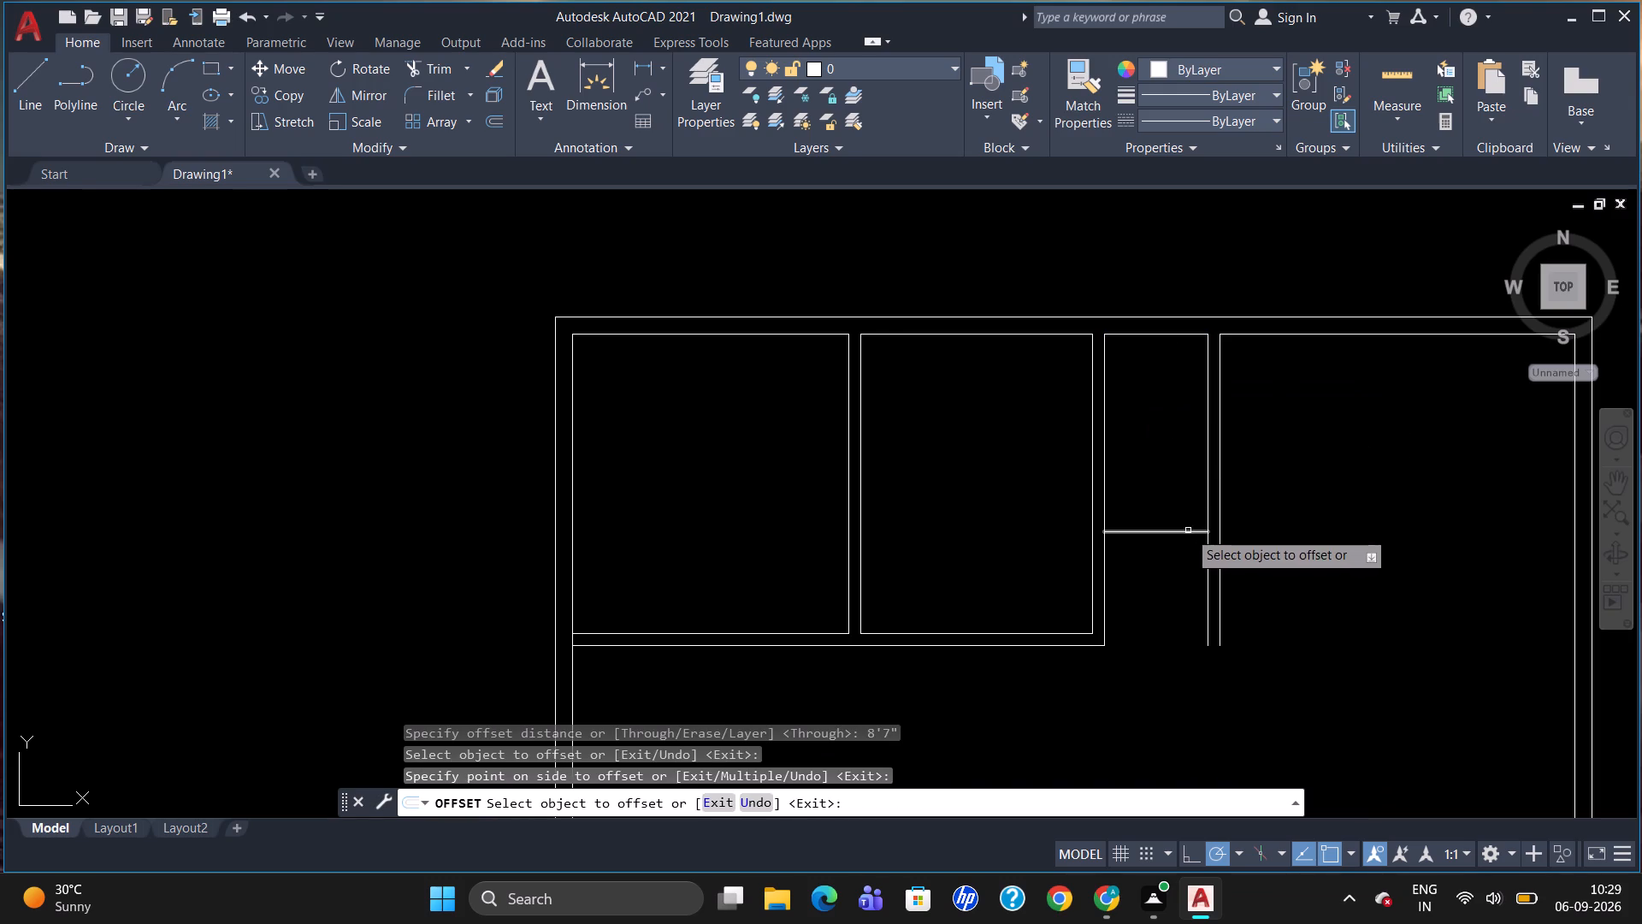
Offset the narrow room's new horizontal line 6" downward to form a short cross partition.
left_click(1188, 530)
key("6")
key("shift+quotedbl")
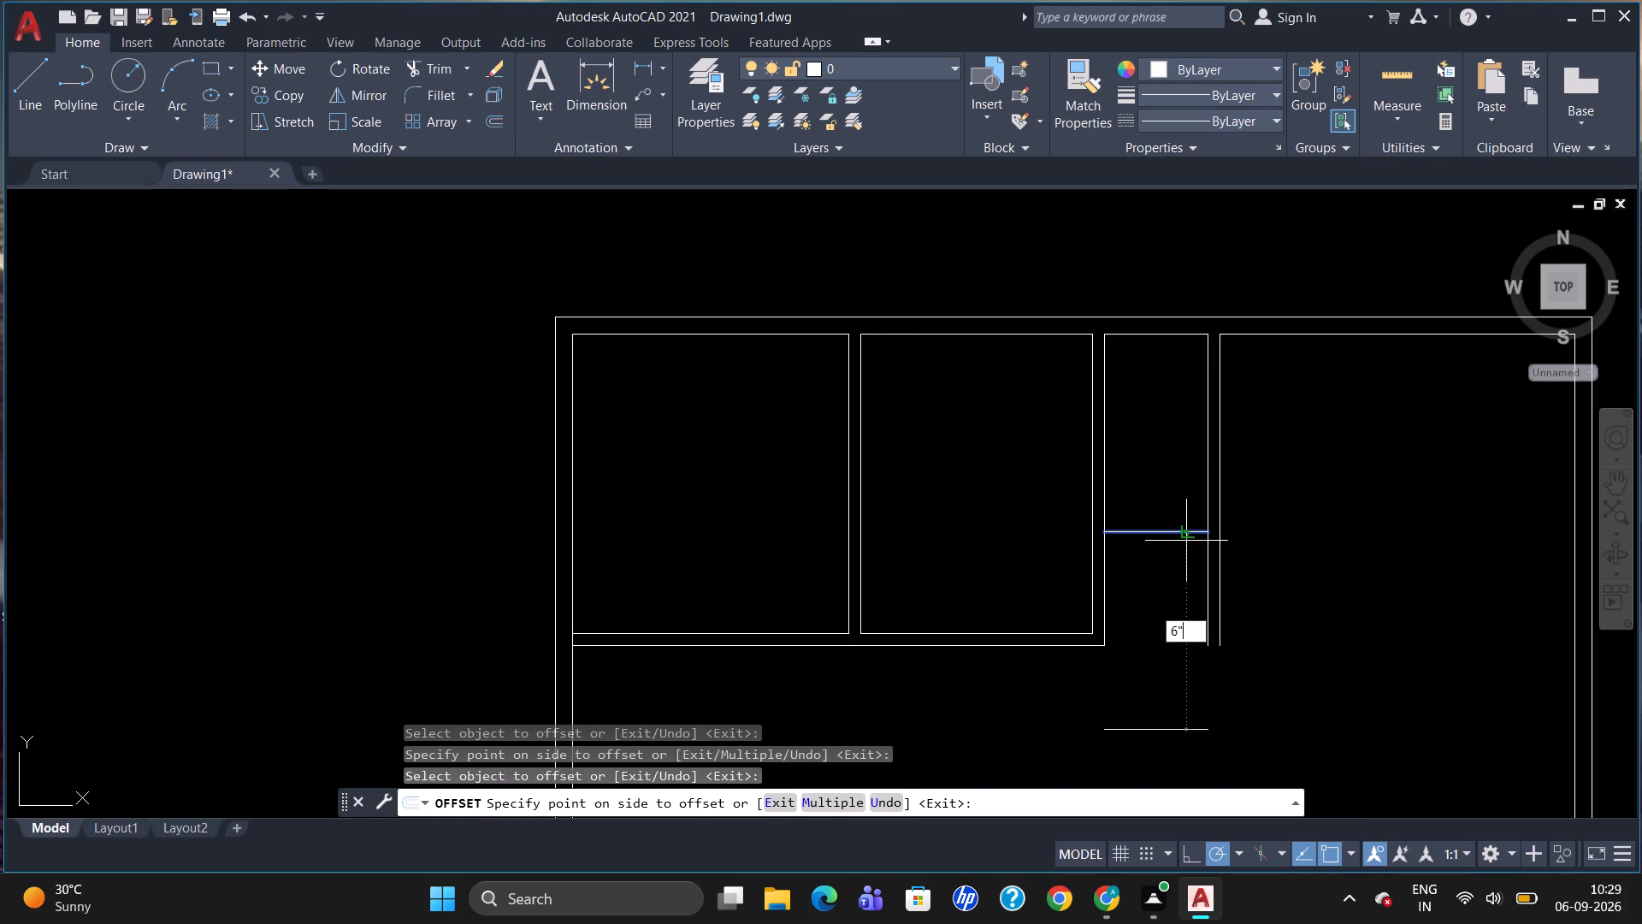
key("Return")
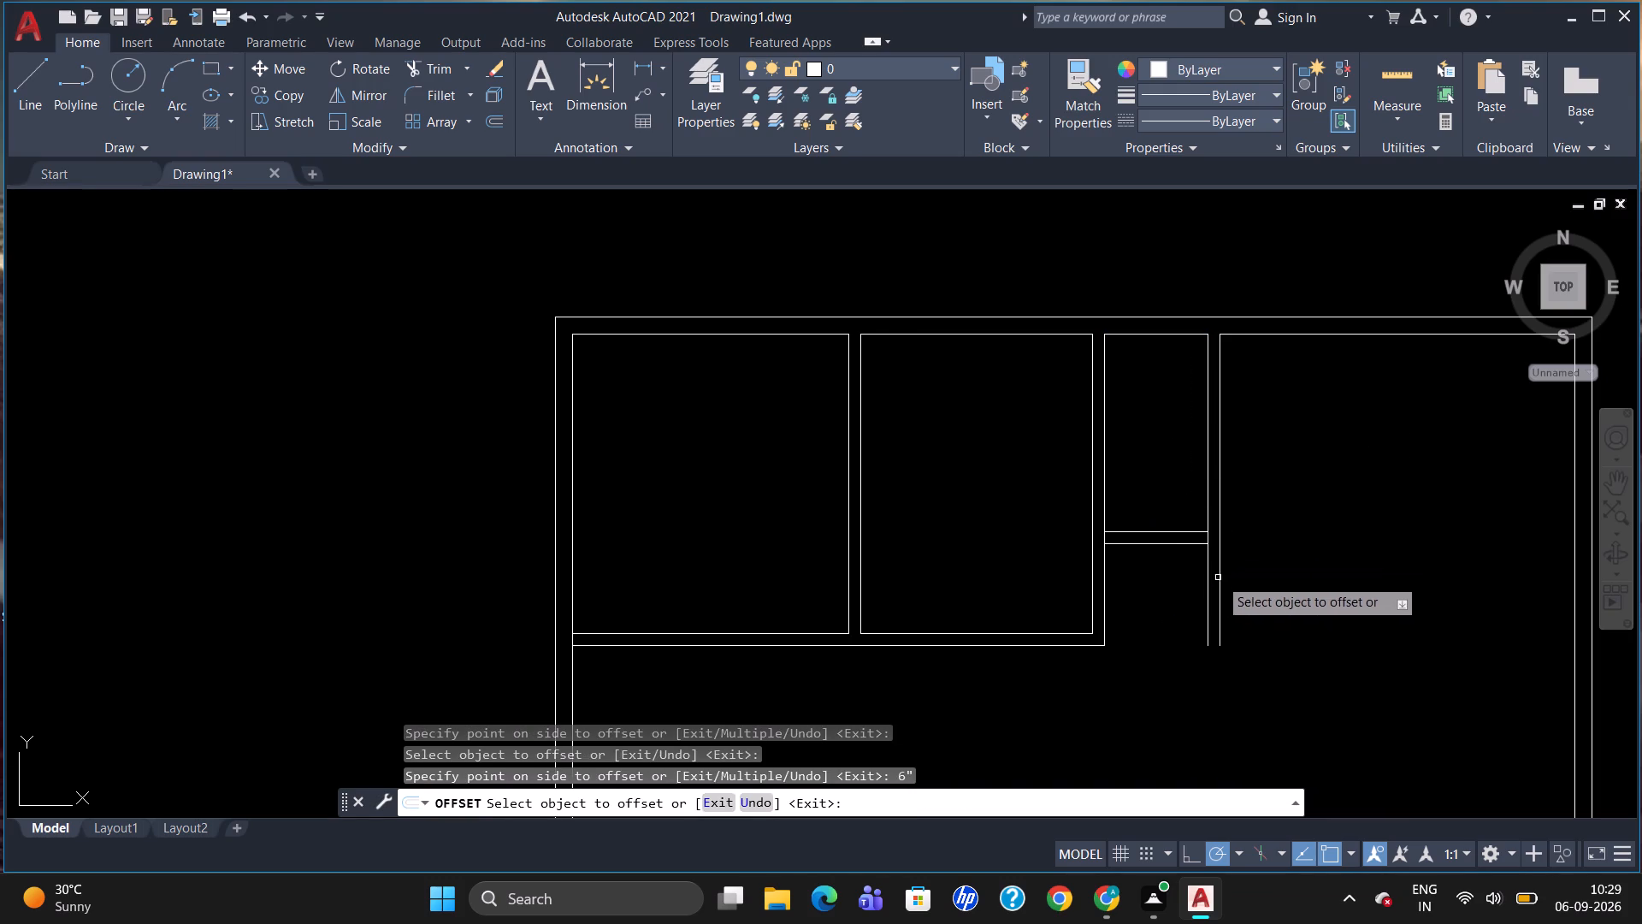
scroll(1244, 515, "down", 1)
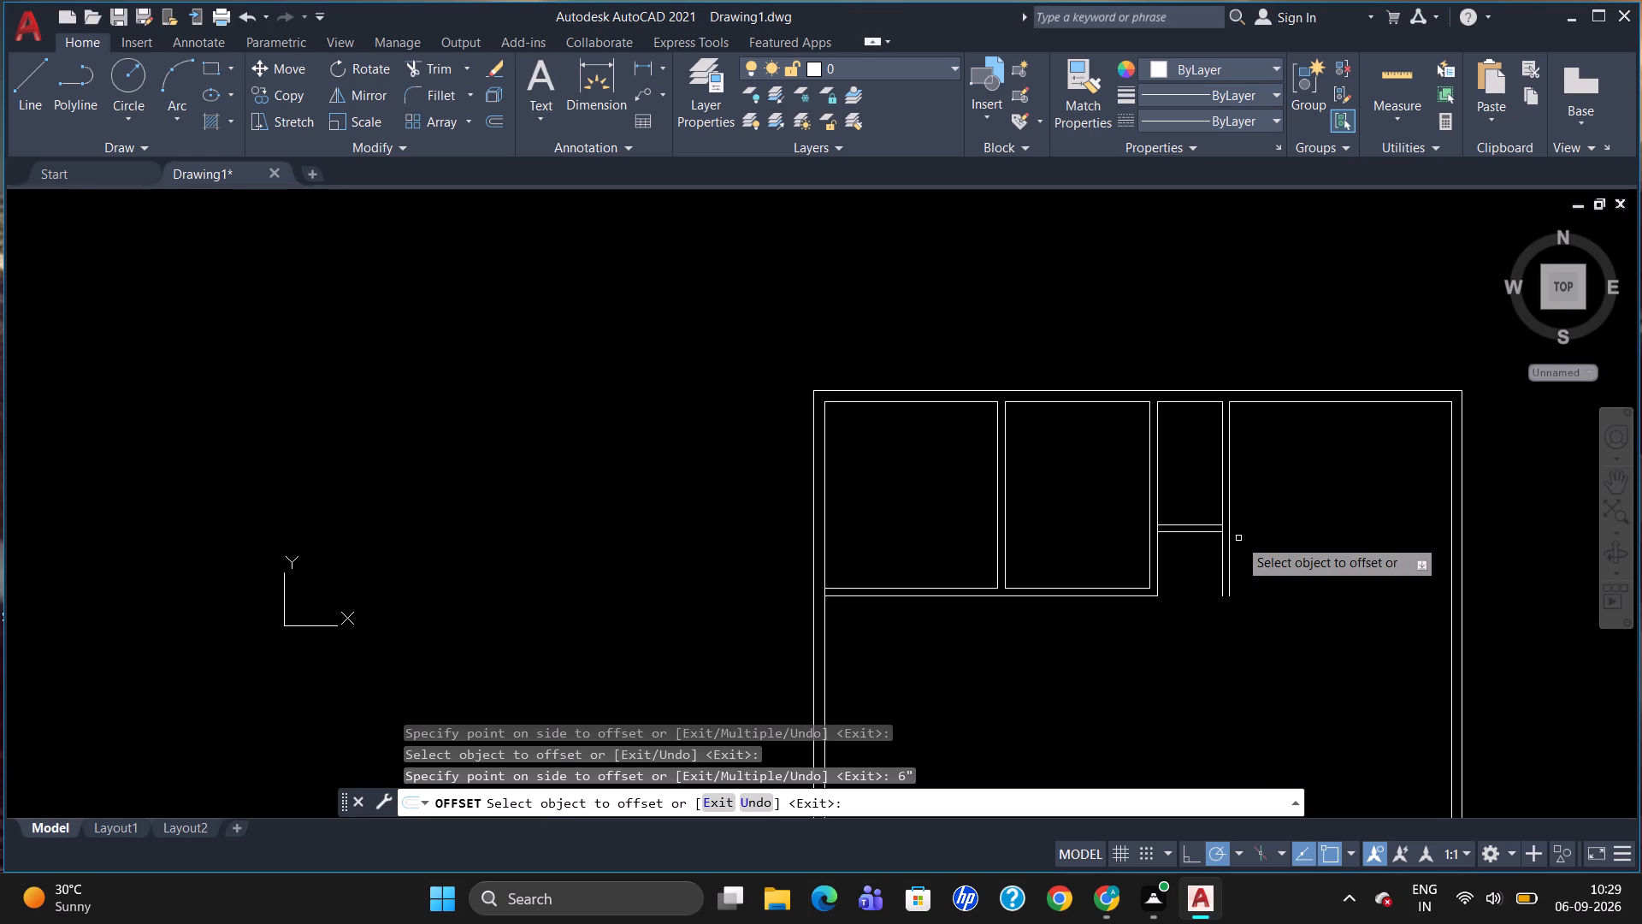
key("Escape")
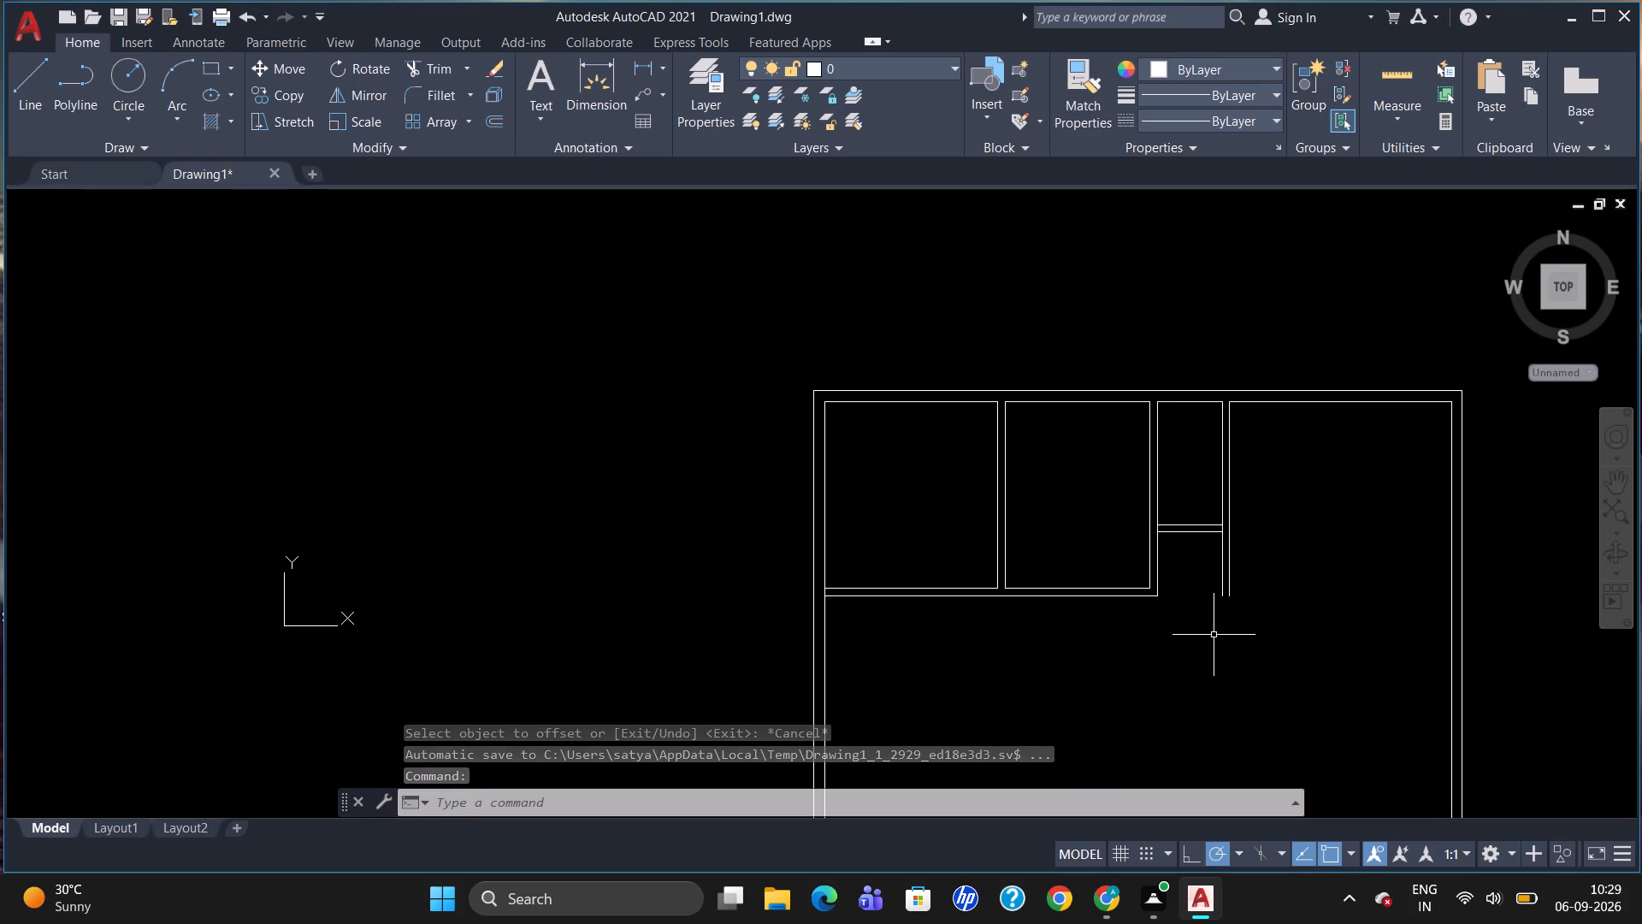
Draw a horizontal line from the lower end of the third vertical partition to the right outer wall's inner line.
key("l")
key("Return")
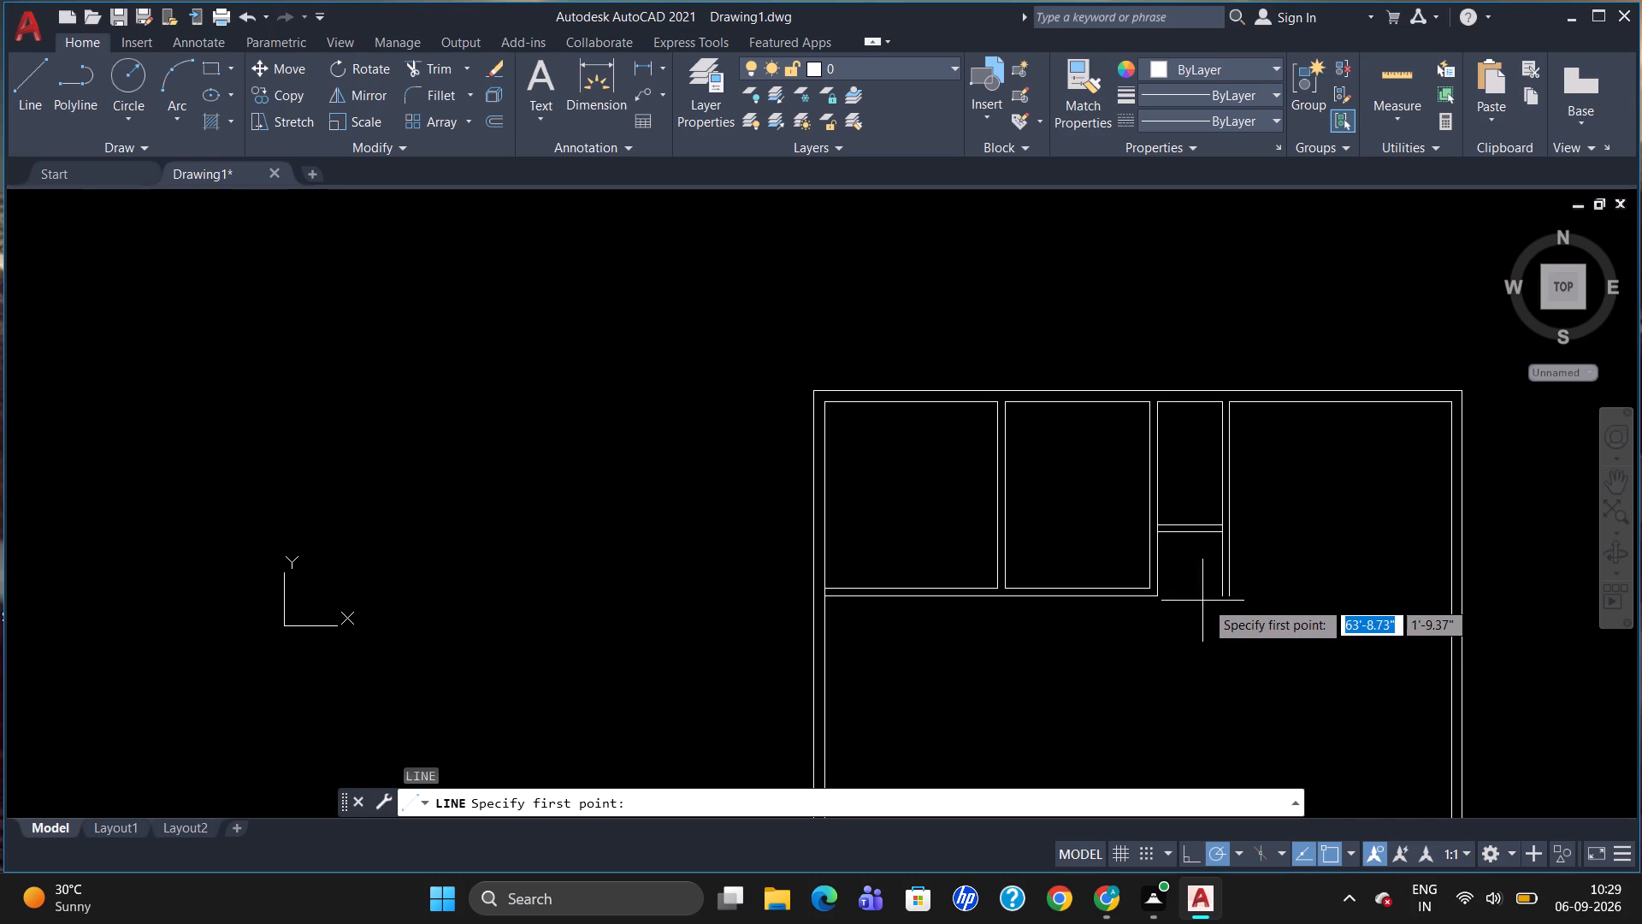
left_click(1224, 600)
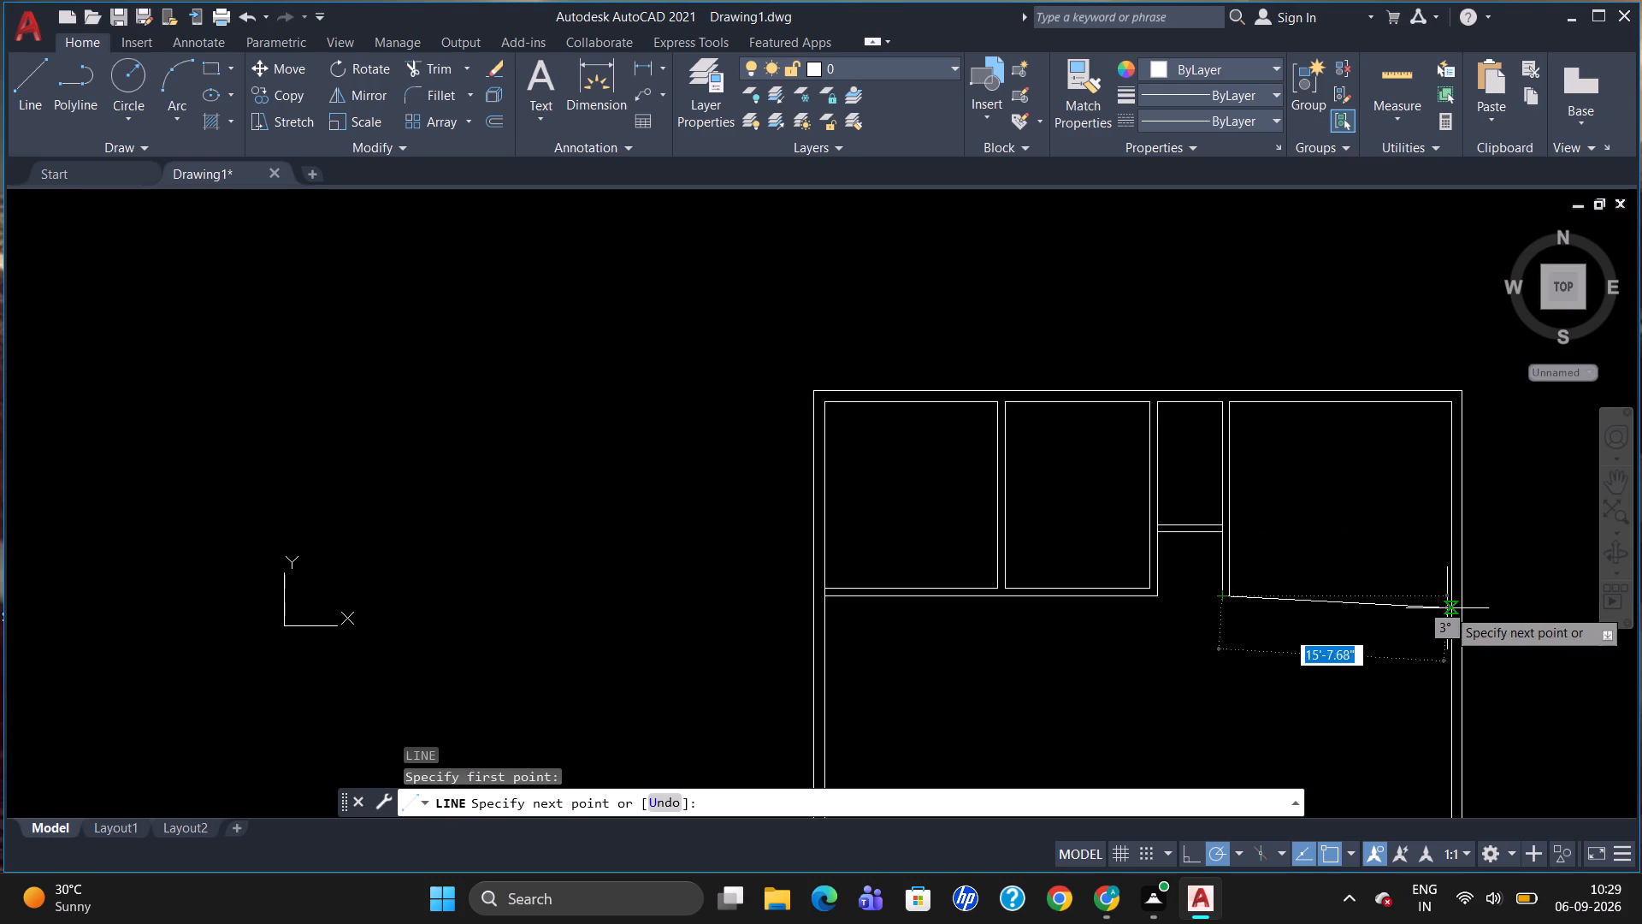
left_click(1455, 601)
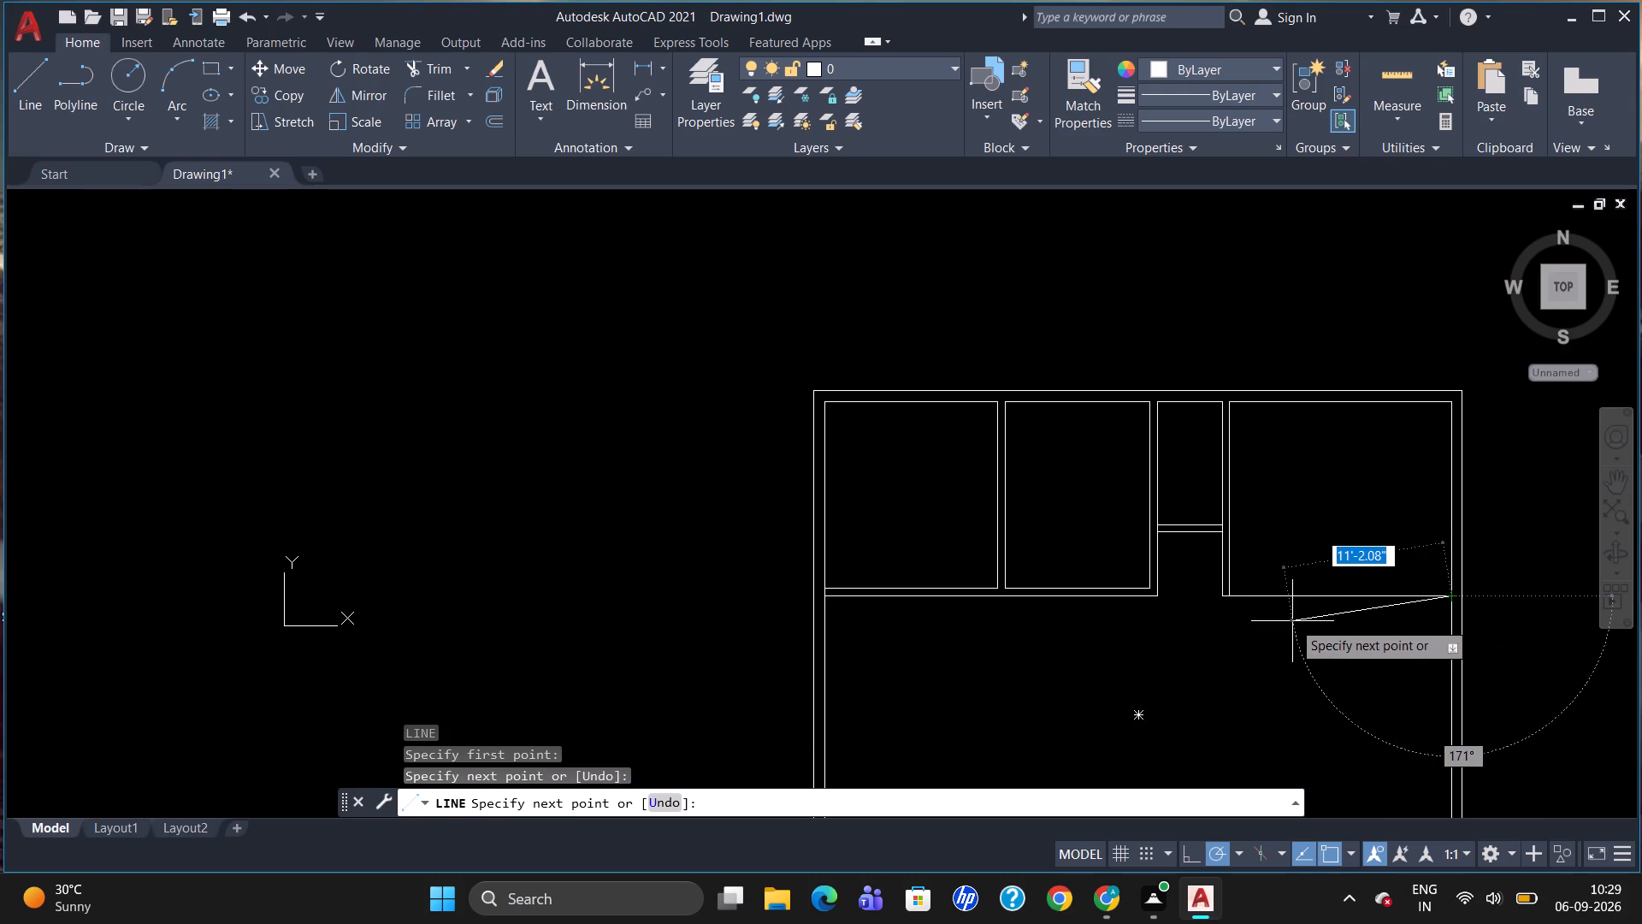
key("Escape")
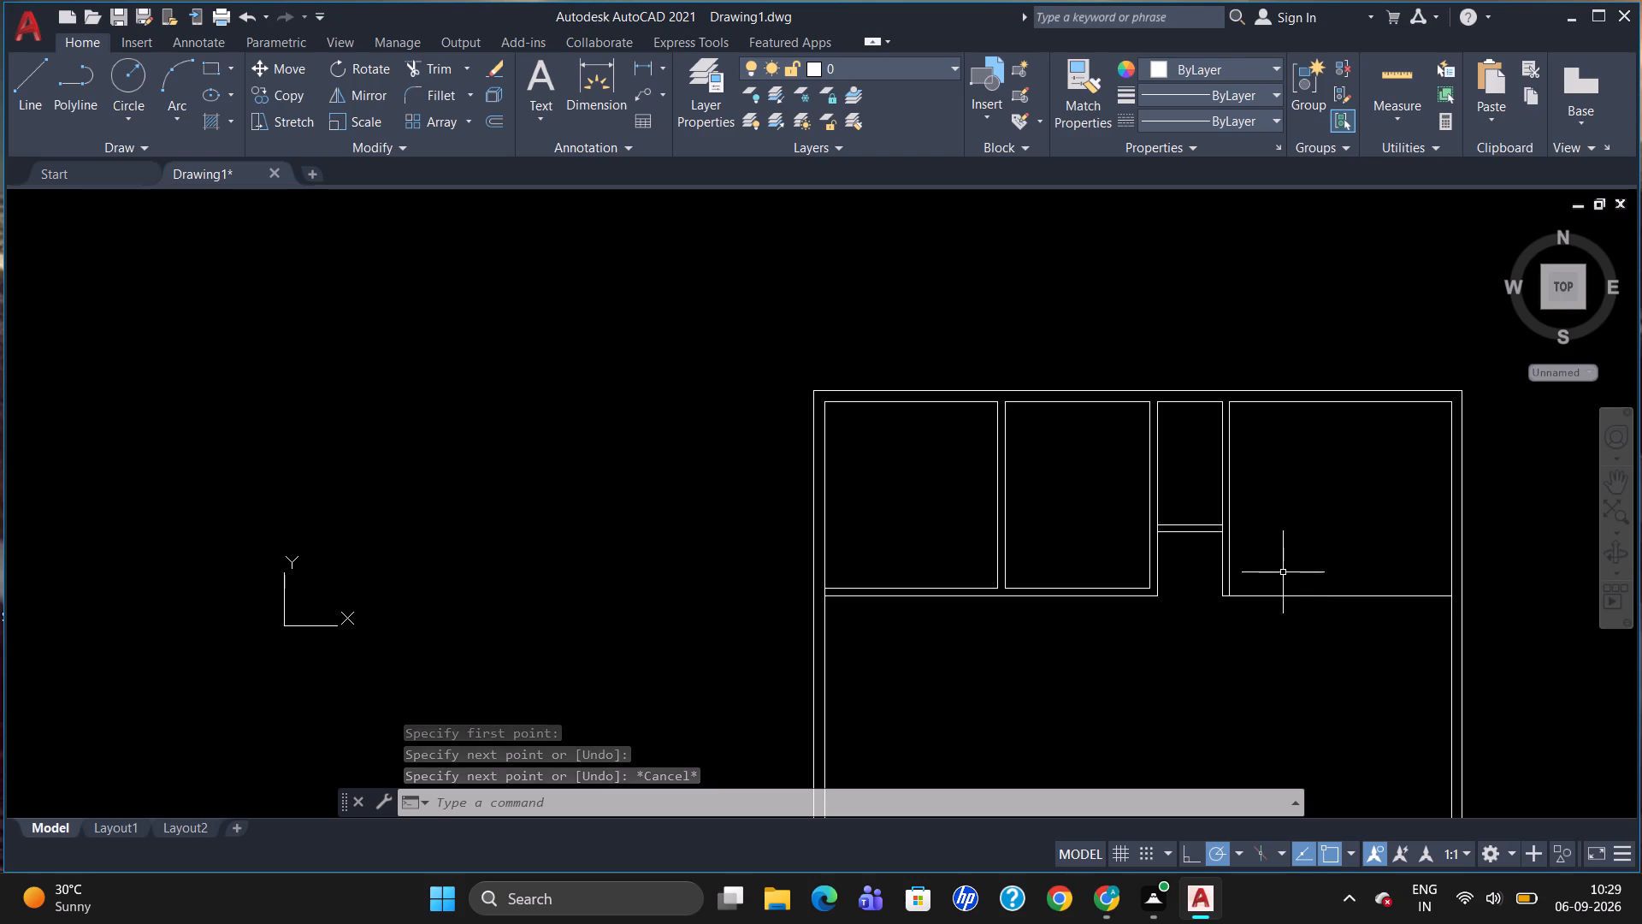
Offset the right-hand room's bottom line 6" upward to form its horizontal partition.
key("o")
key("Return")
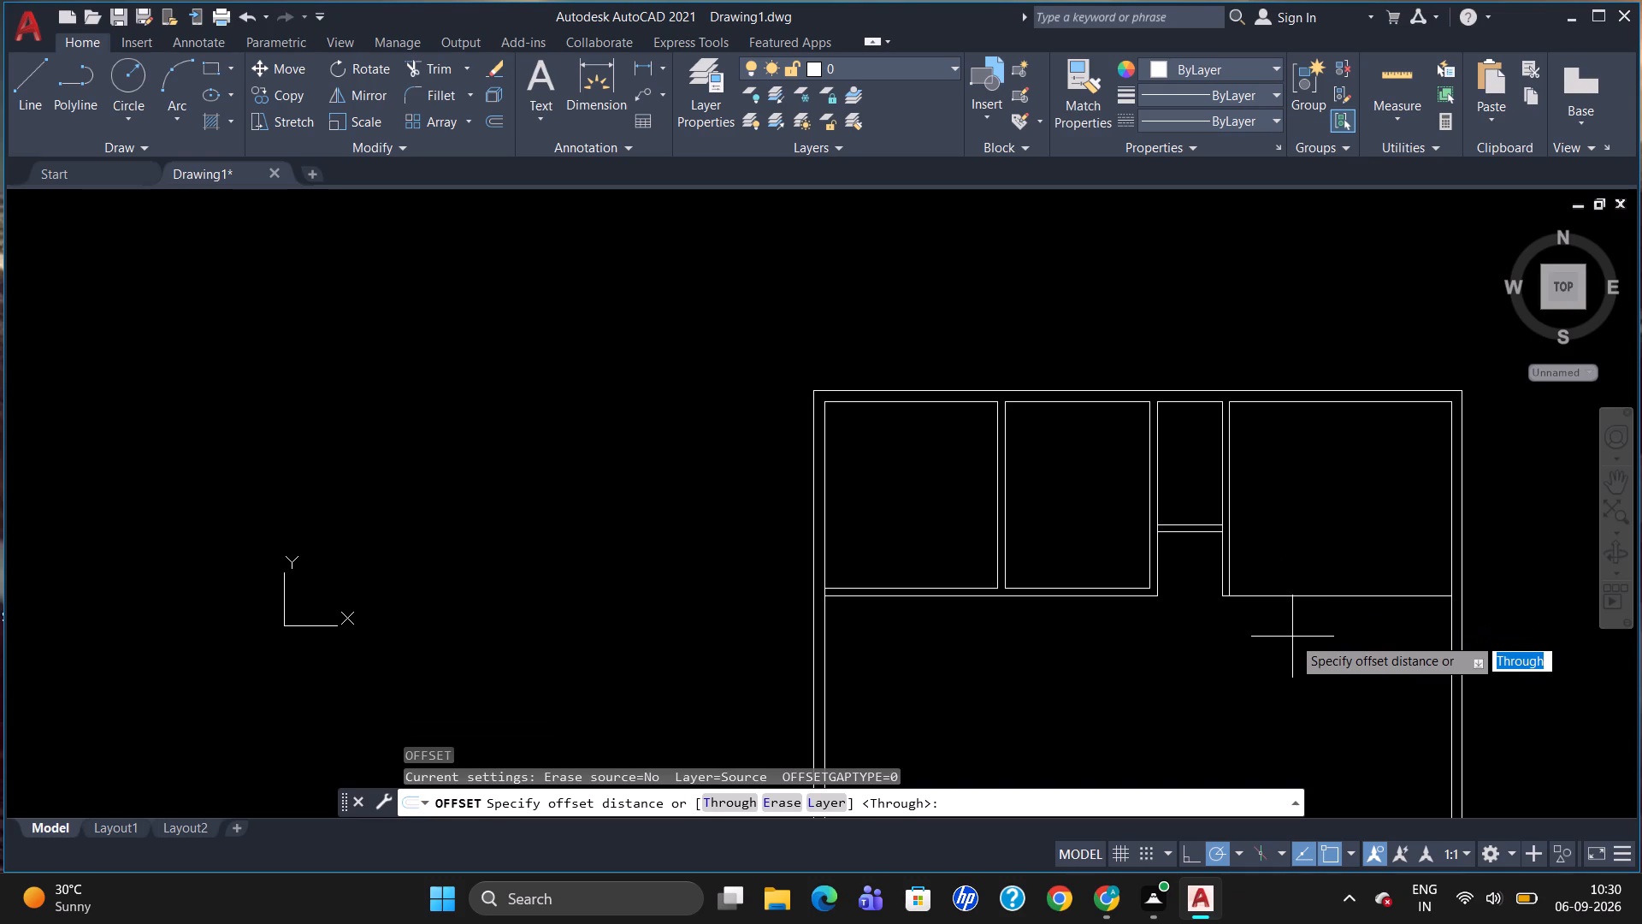
key("9")
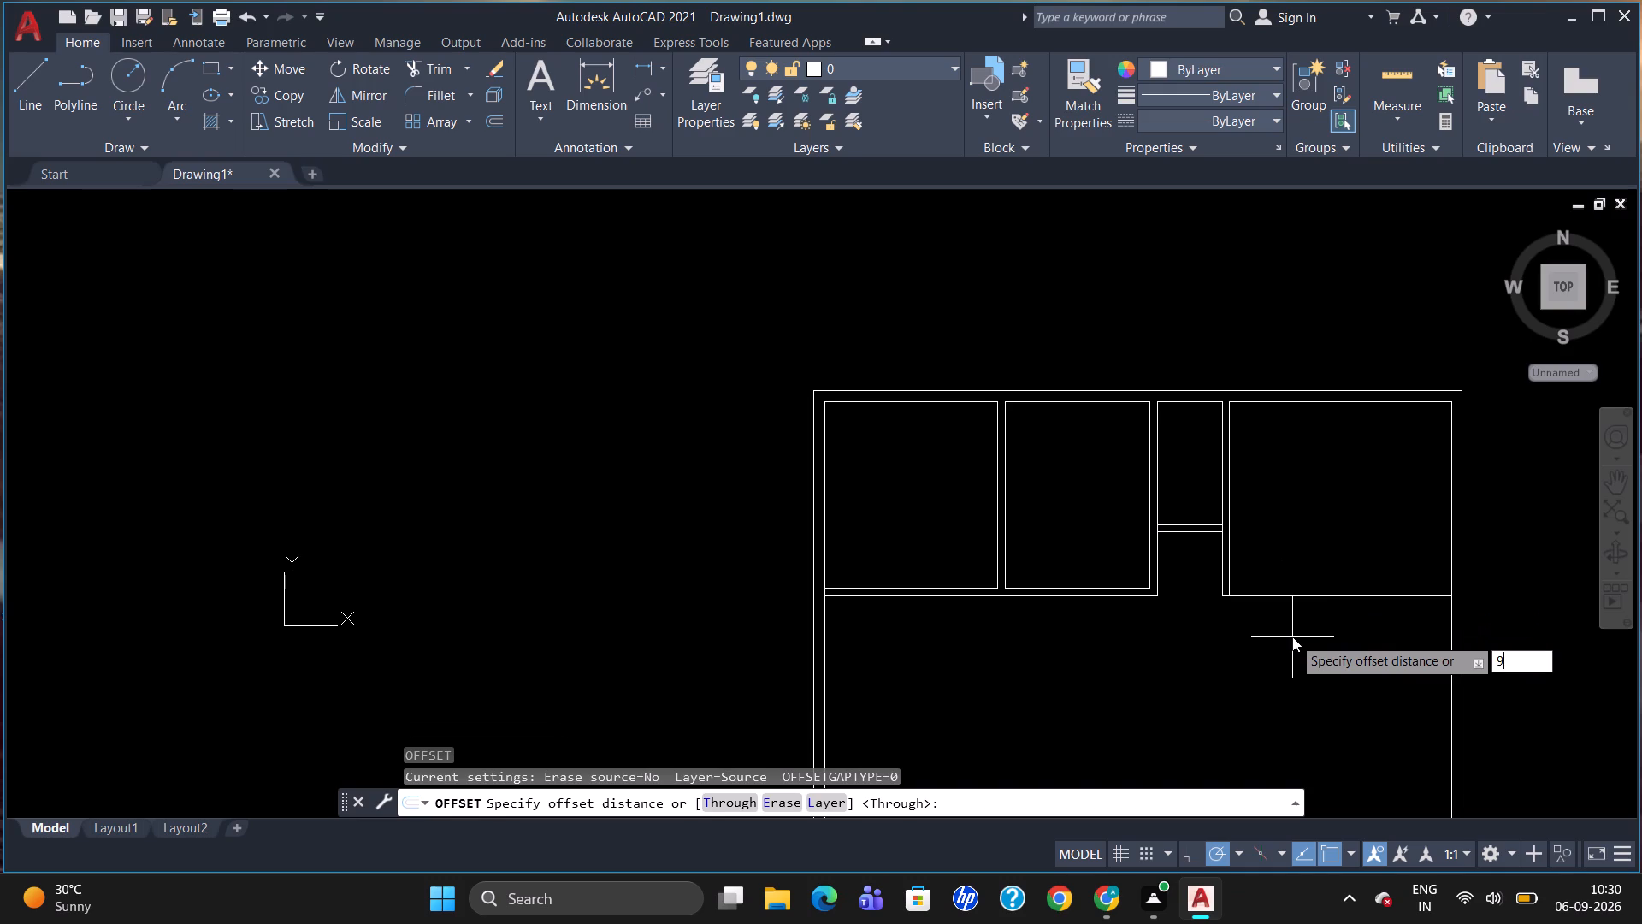
key("BackSpace")
type("6\"")
key("Return")
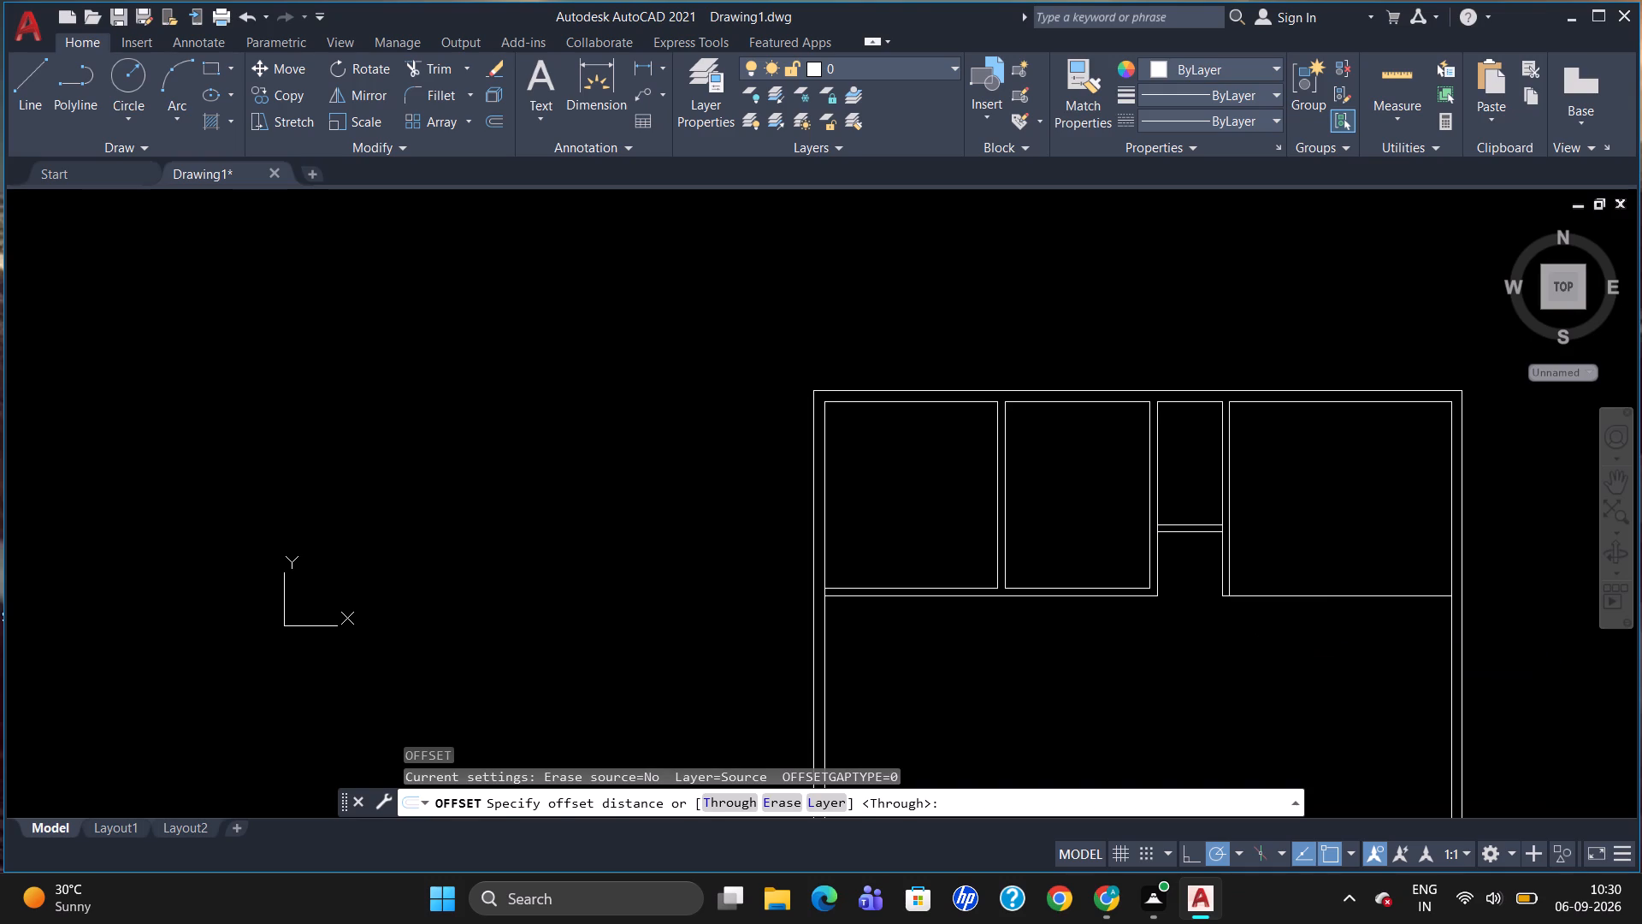
left_click(1326, 597)
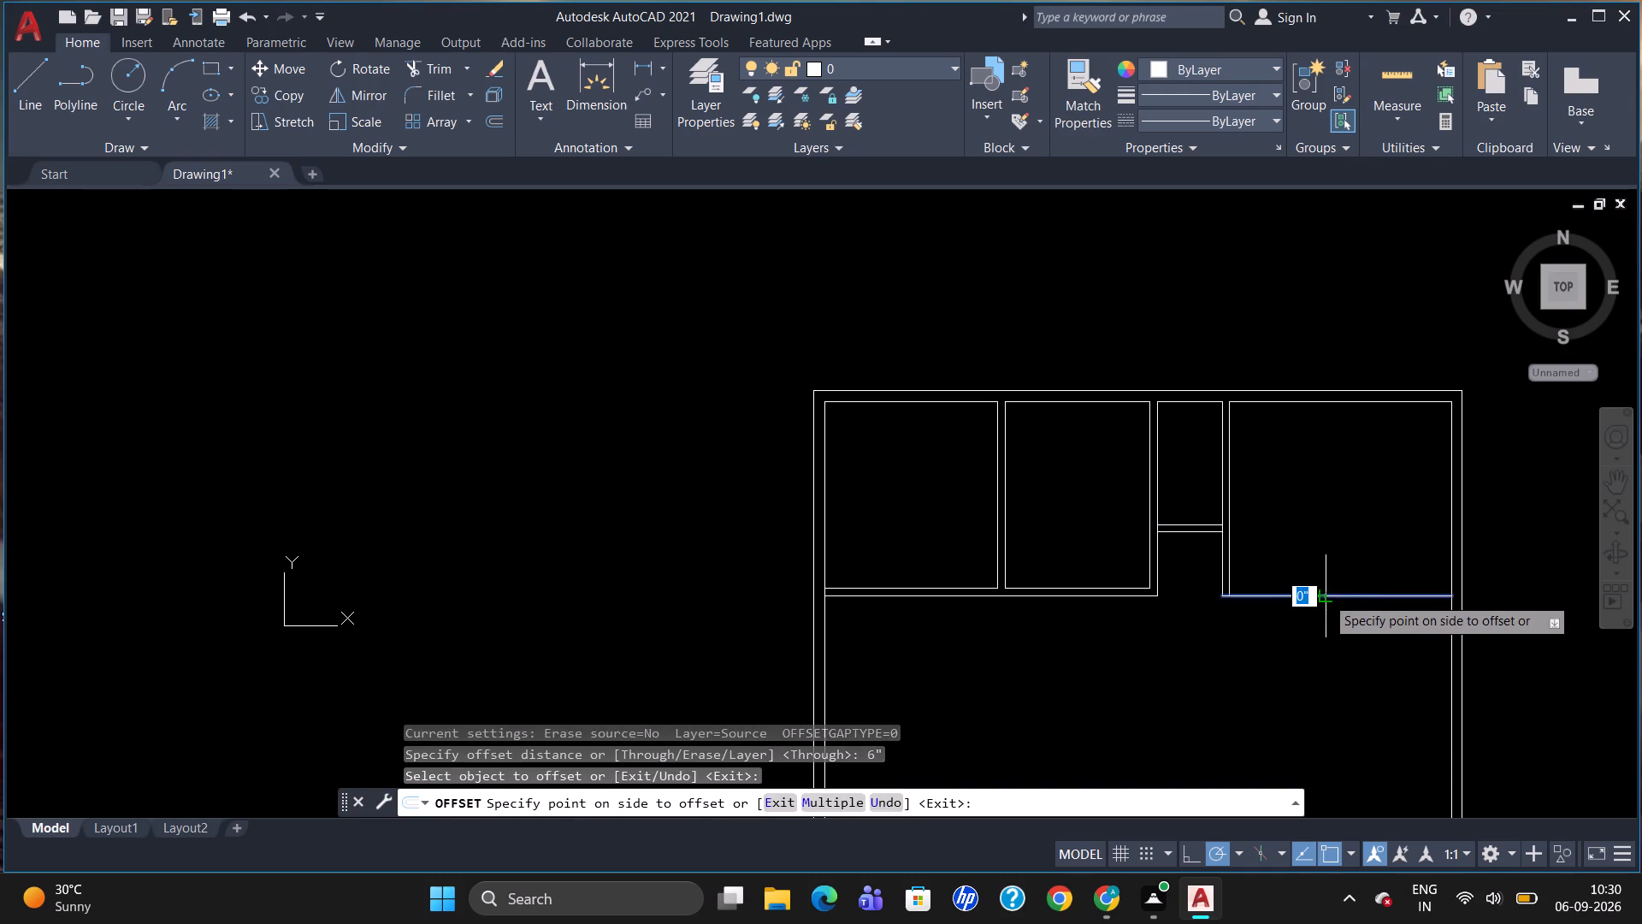
left_click(1333, 583)
key("Escape")
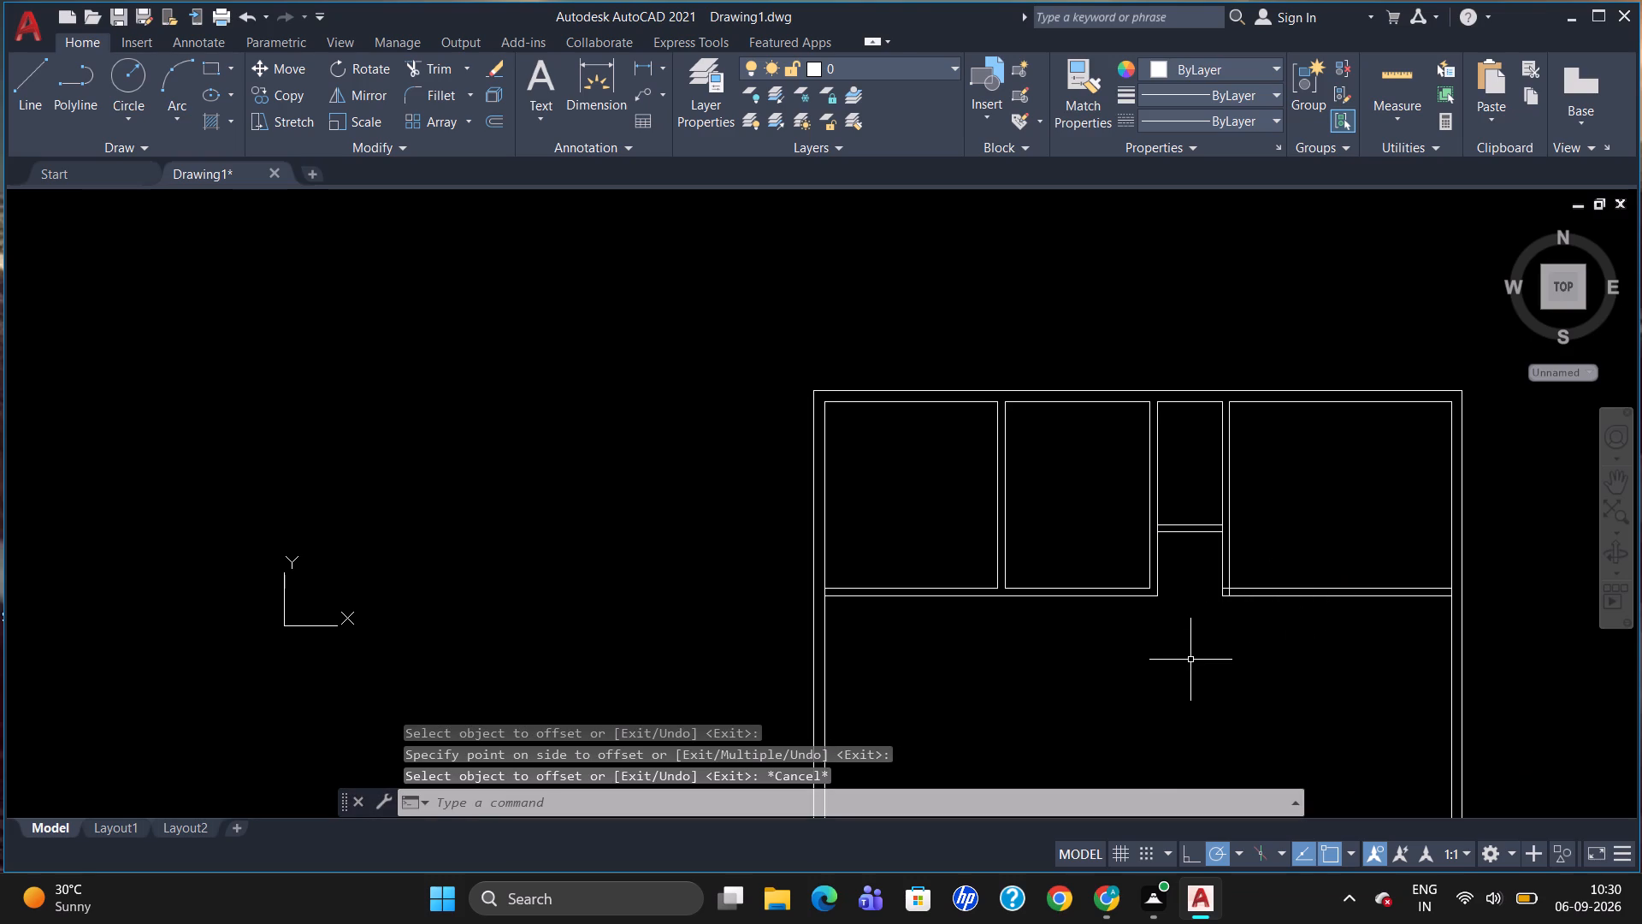
Trim the overlapping lines at the corner where the third vertical partition meets the right-hand room's horizontal partition.
type("TR")
key("Return")
key("Return")
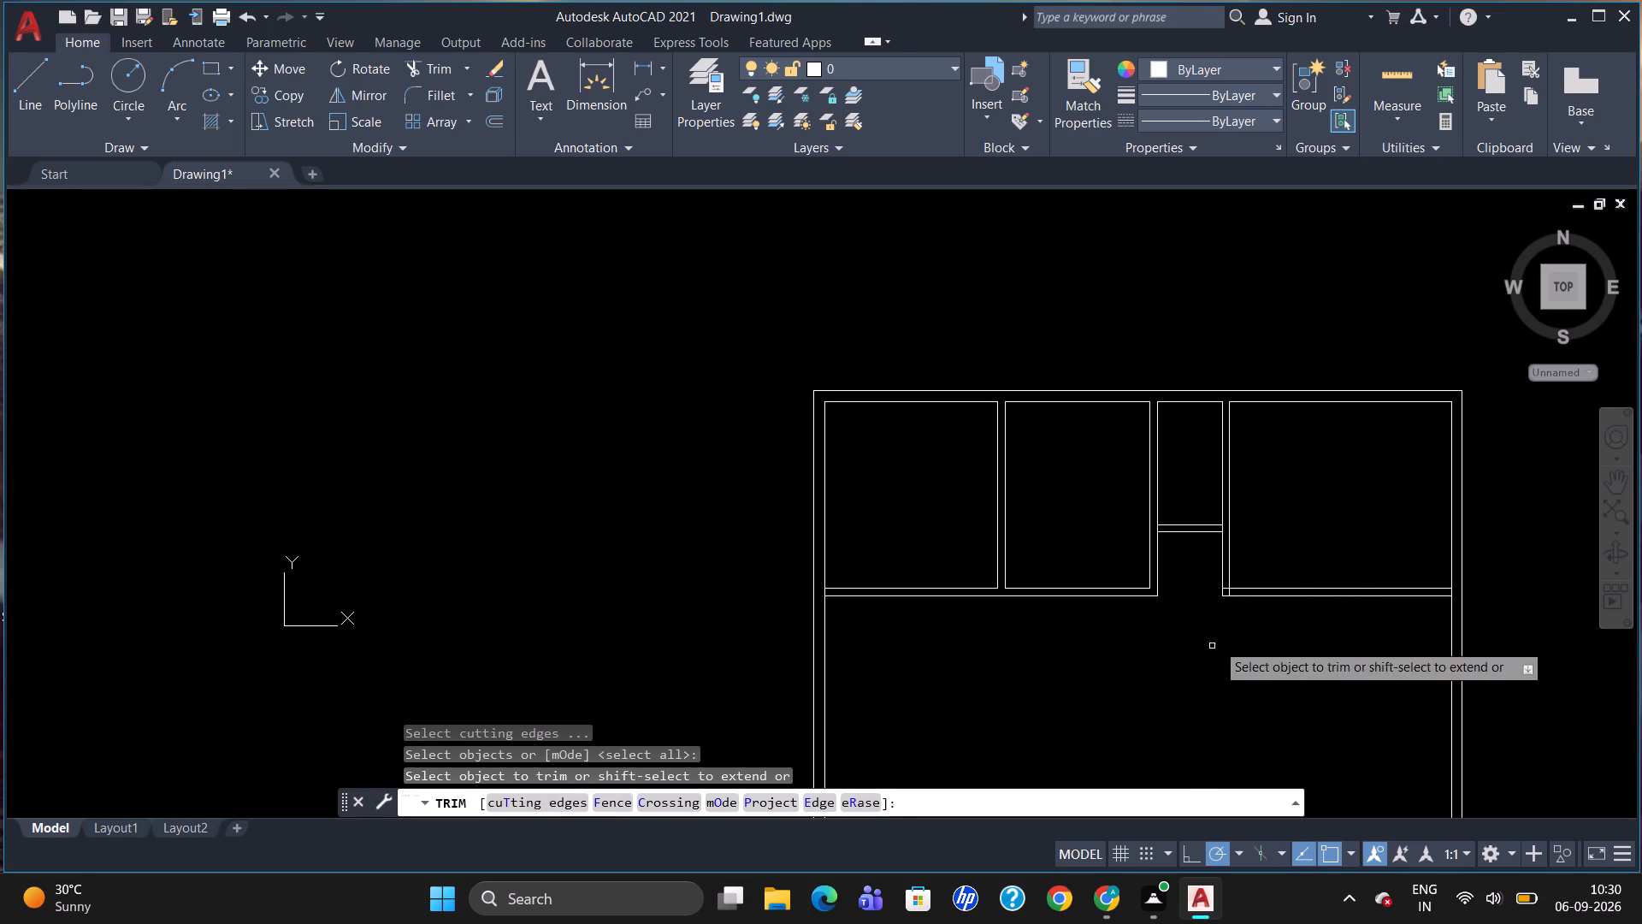
scroll(1266, 557, "up", 3)
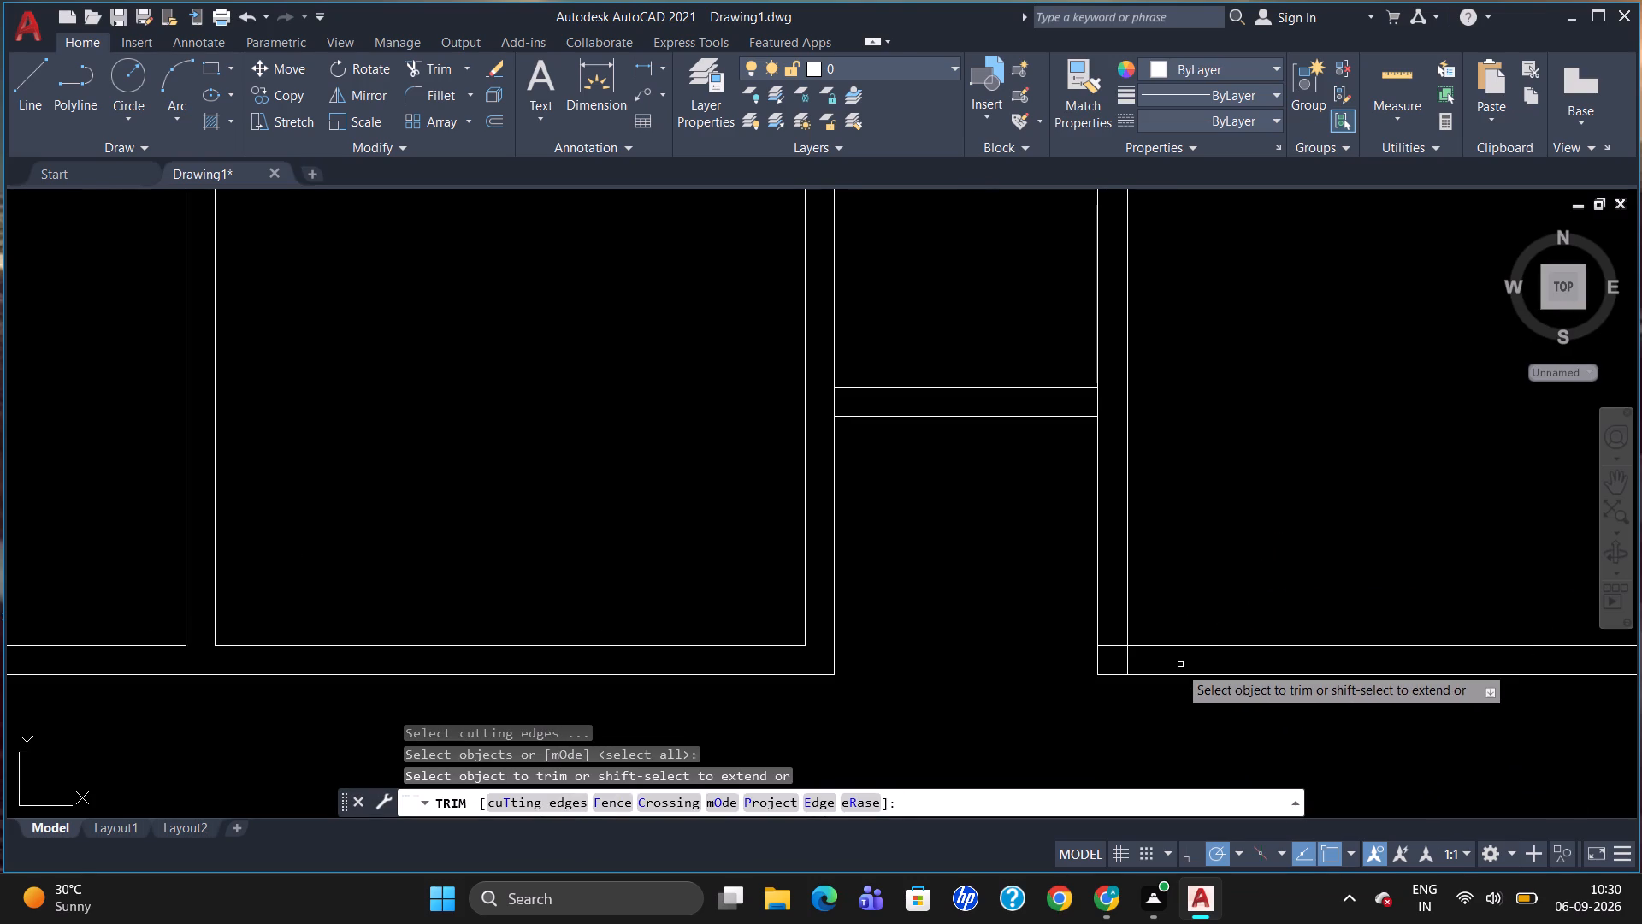
left_click(1127, 660)
left_click(1109, 643)
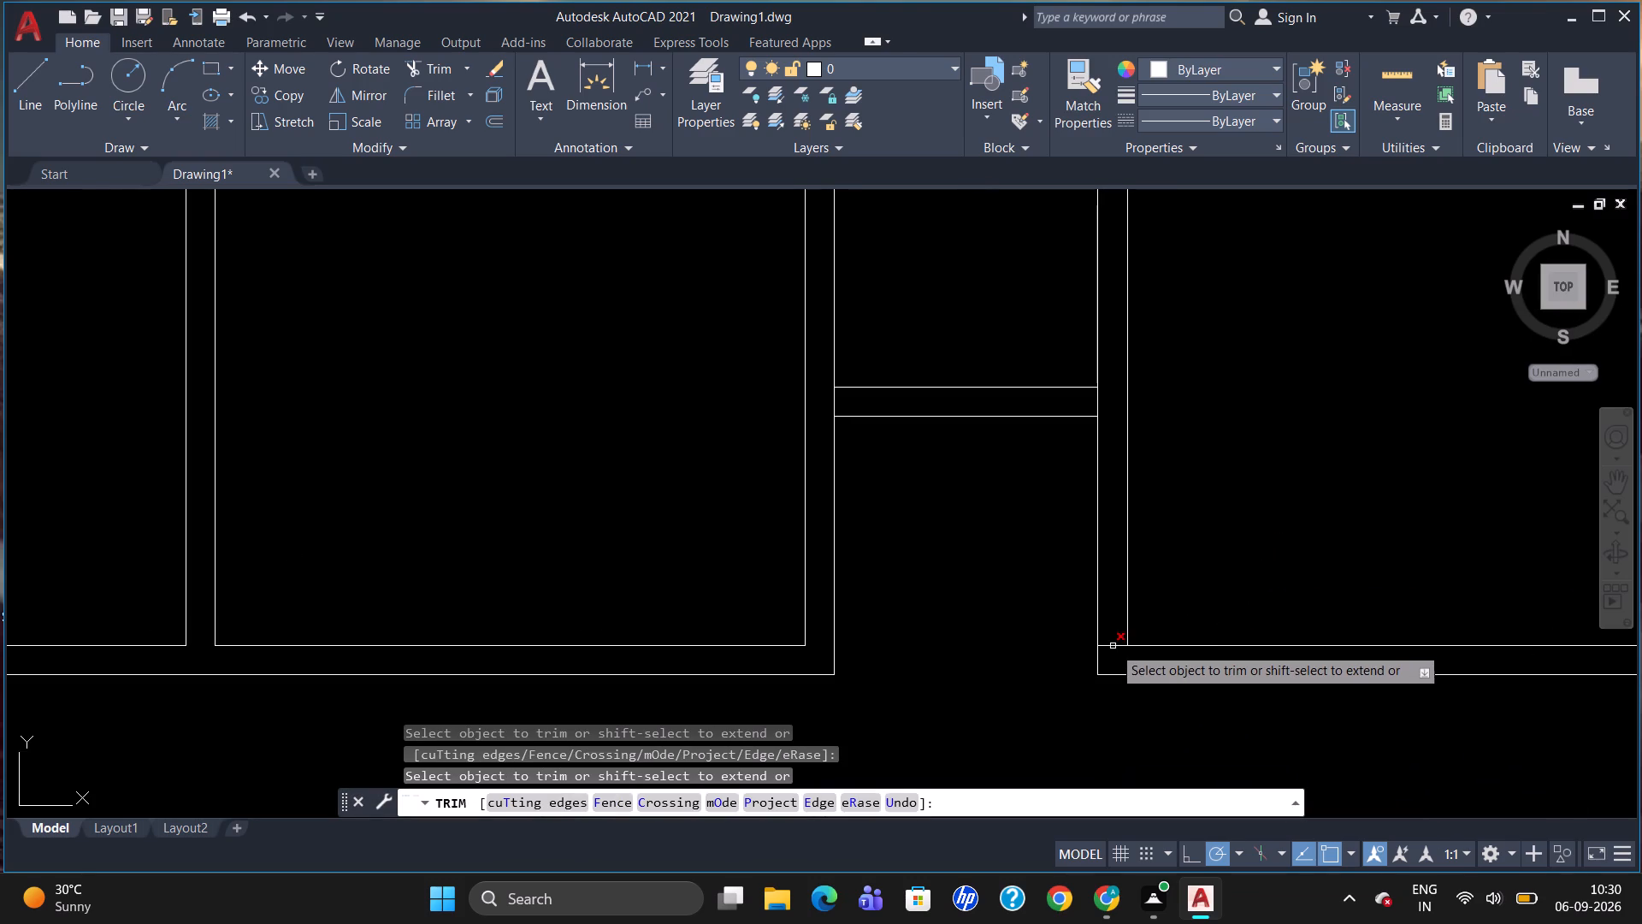
left_click(1109, 643)
left_click(1107, 643)
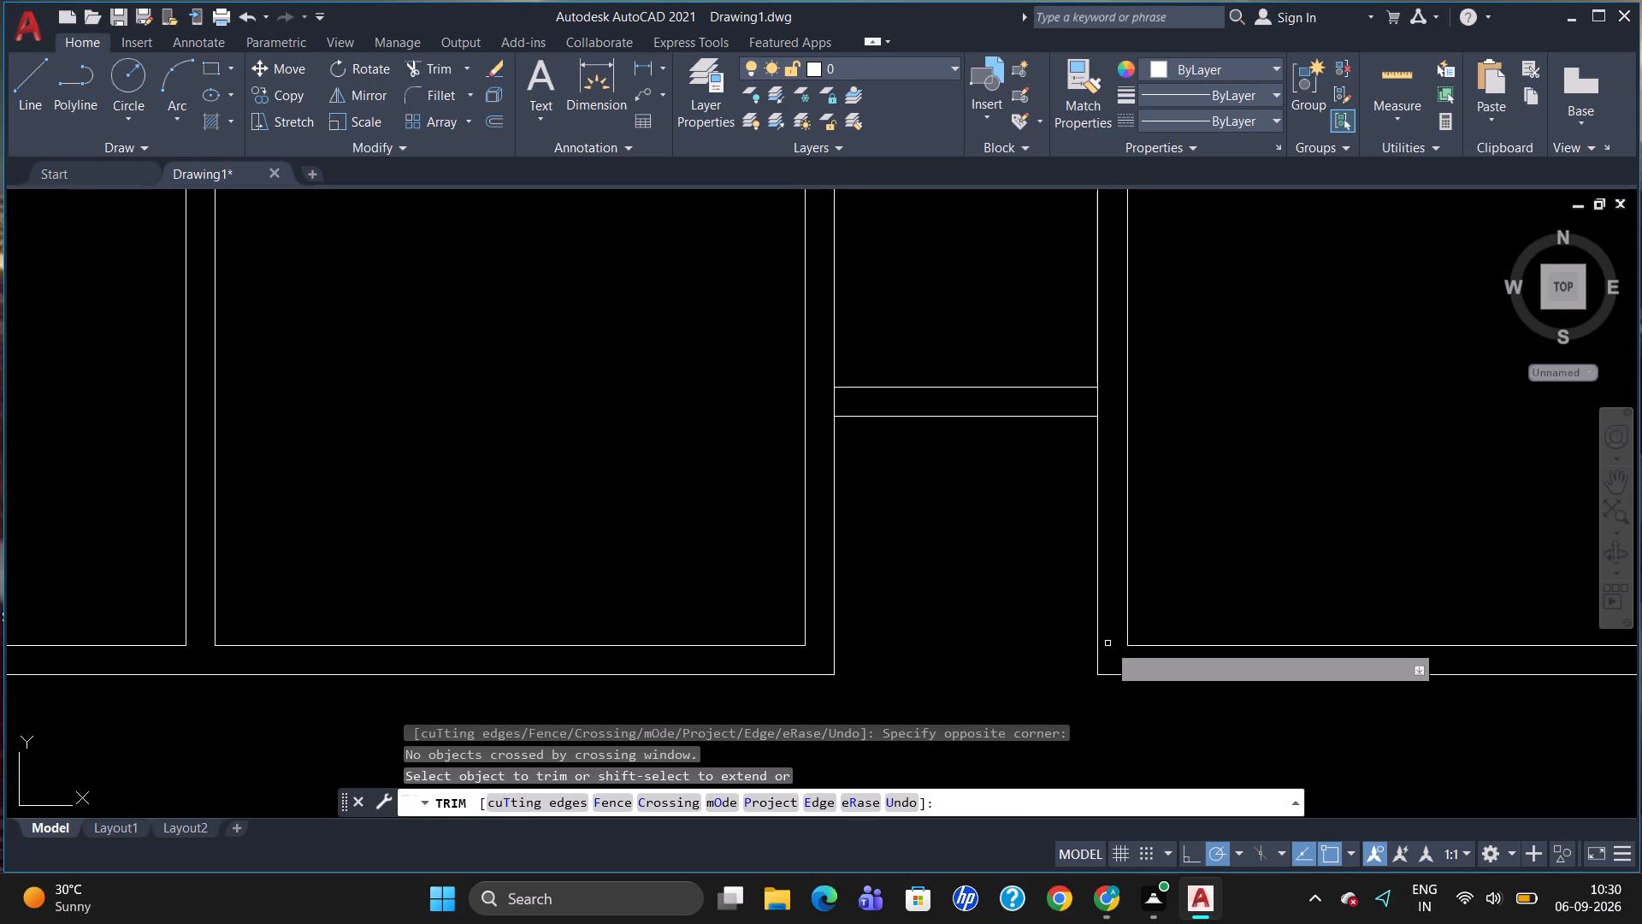
Trim the wall lines crossing the partition ends at the right outer wall and at both ends of the narrow room's cross partition.
scroll(1111, 652, "down", 2)
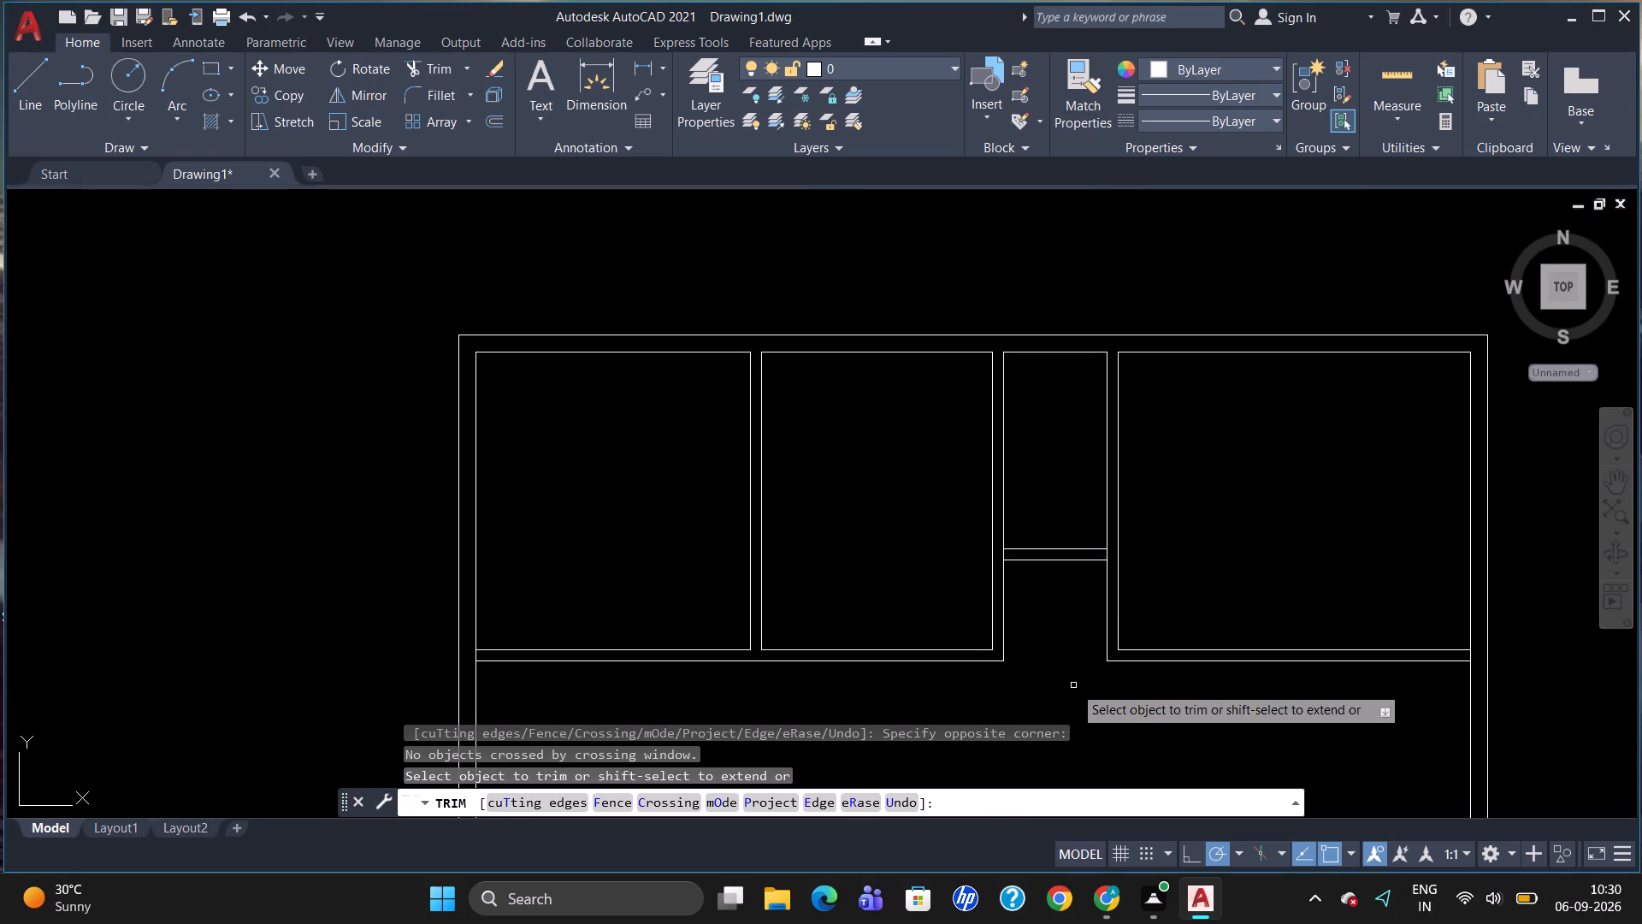
left_click(1468, 655)
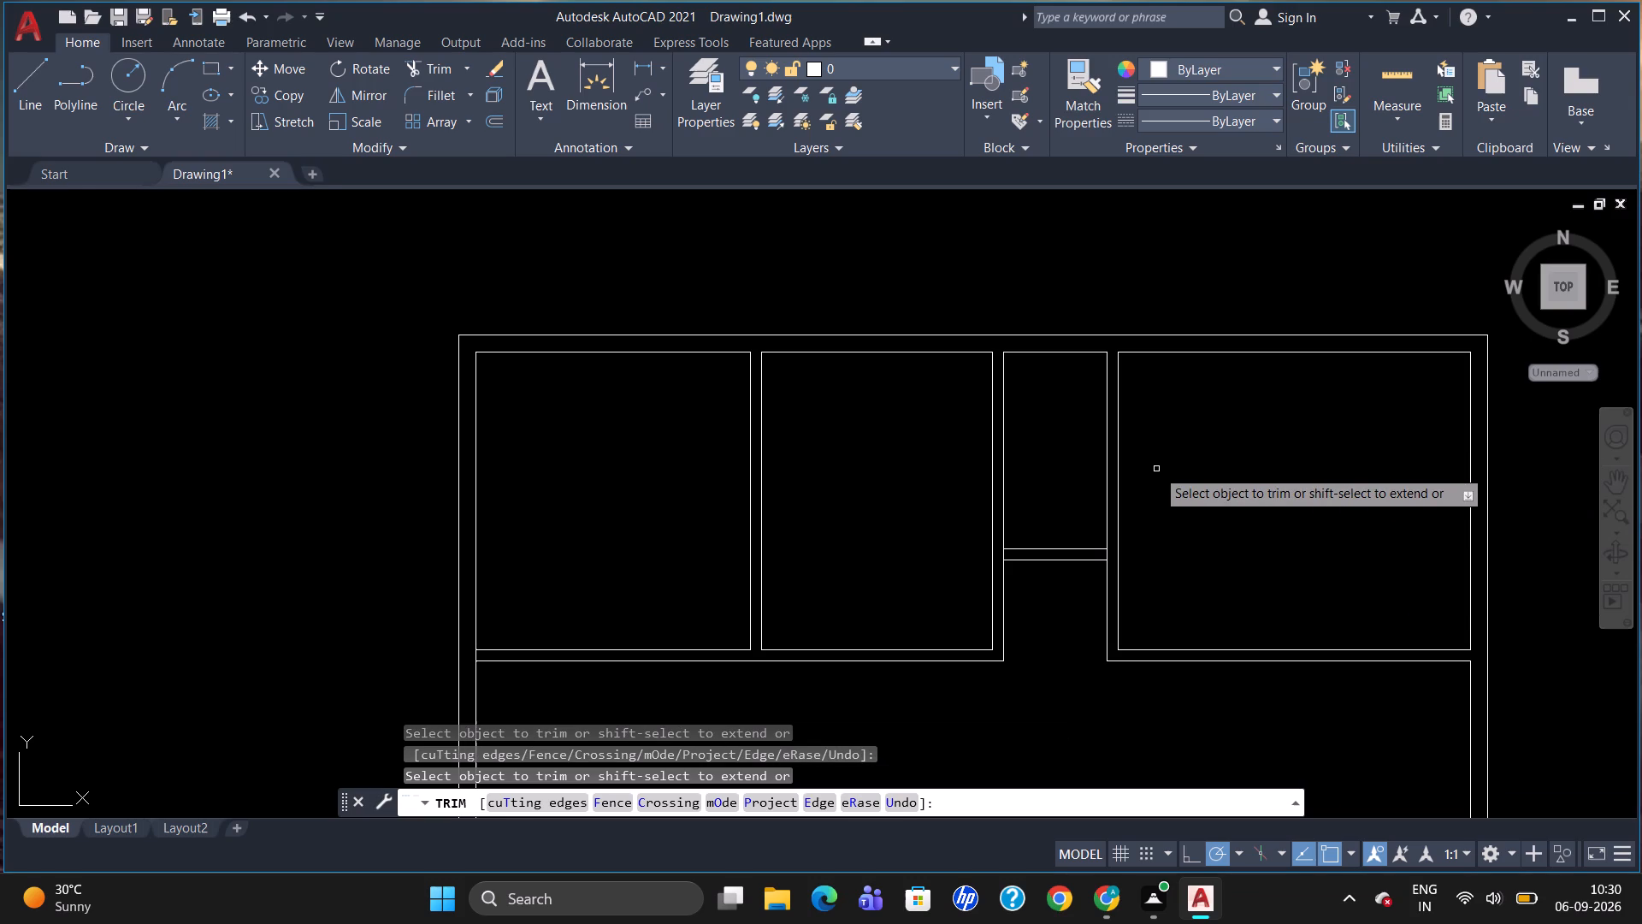
left_click(1107, 554)
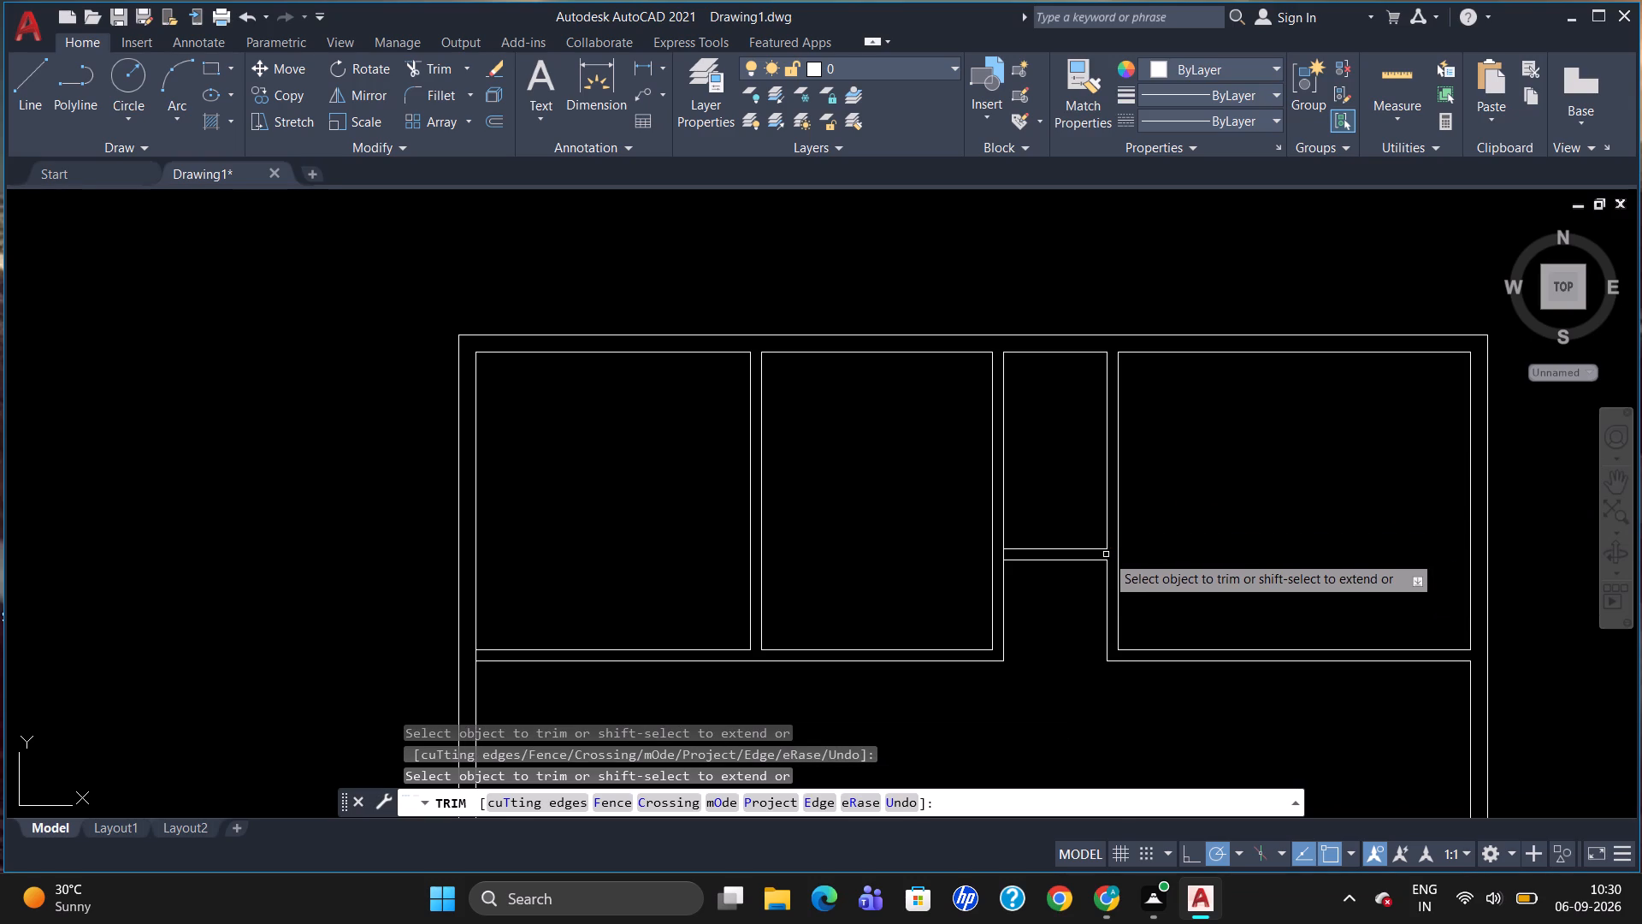
left_click(1005, 555)
key("Escape")
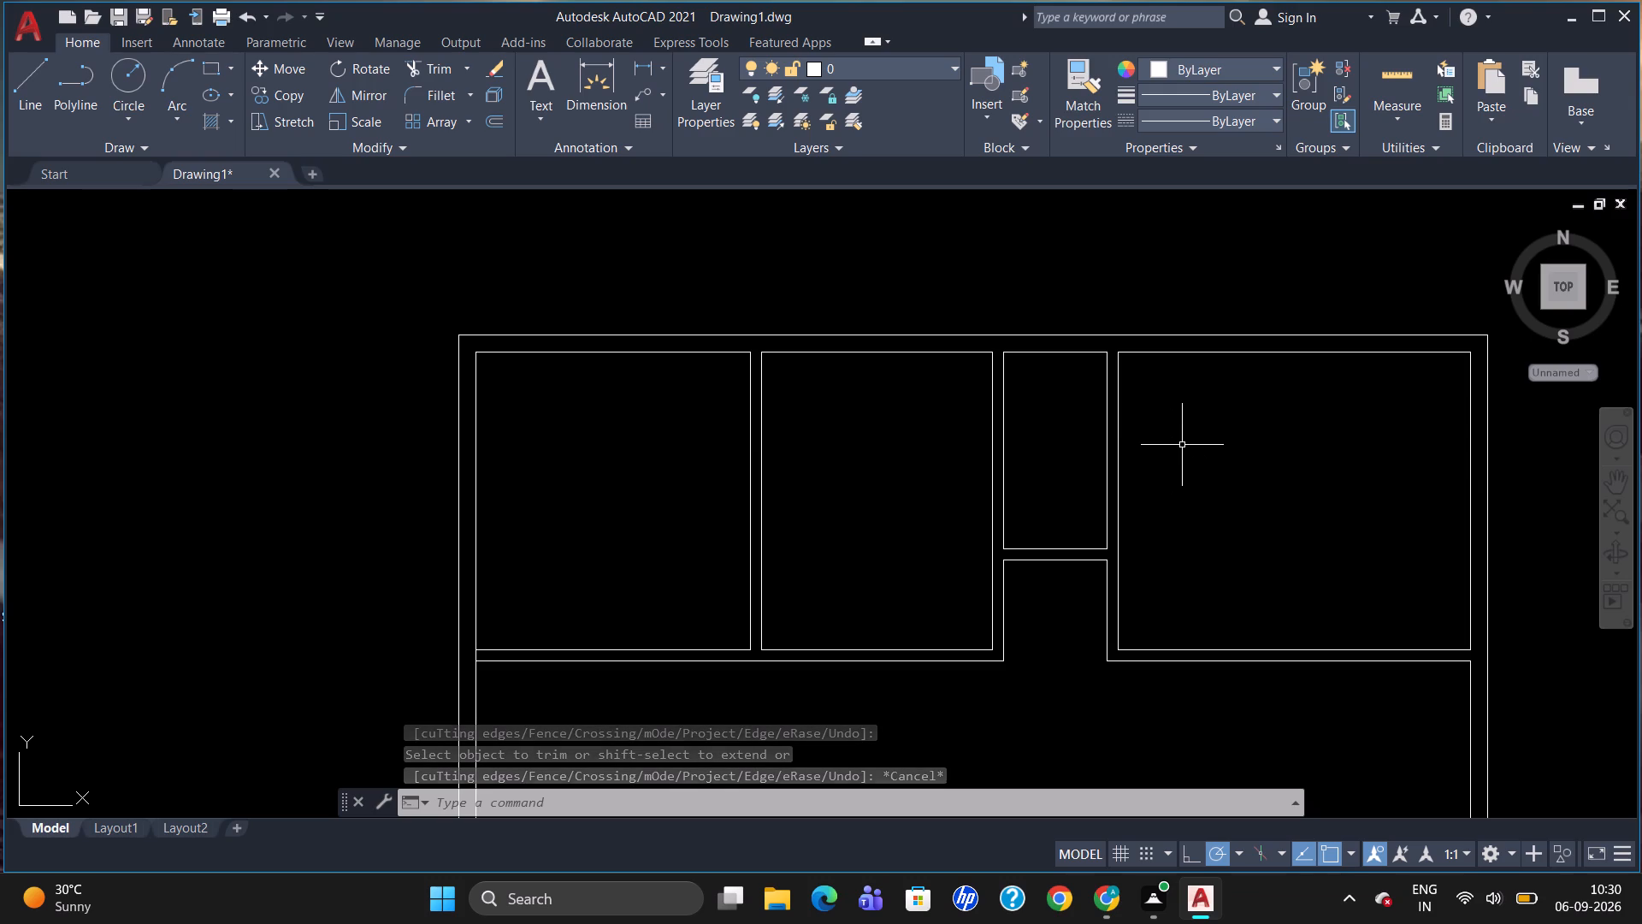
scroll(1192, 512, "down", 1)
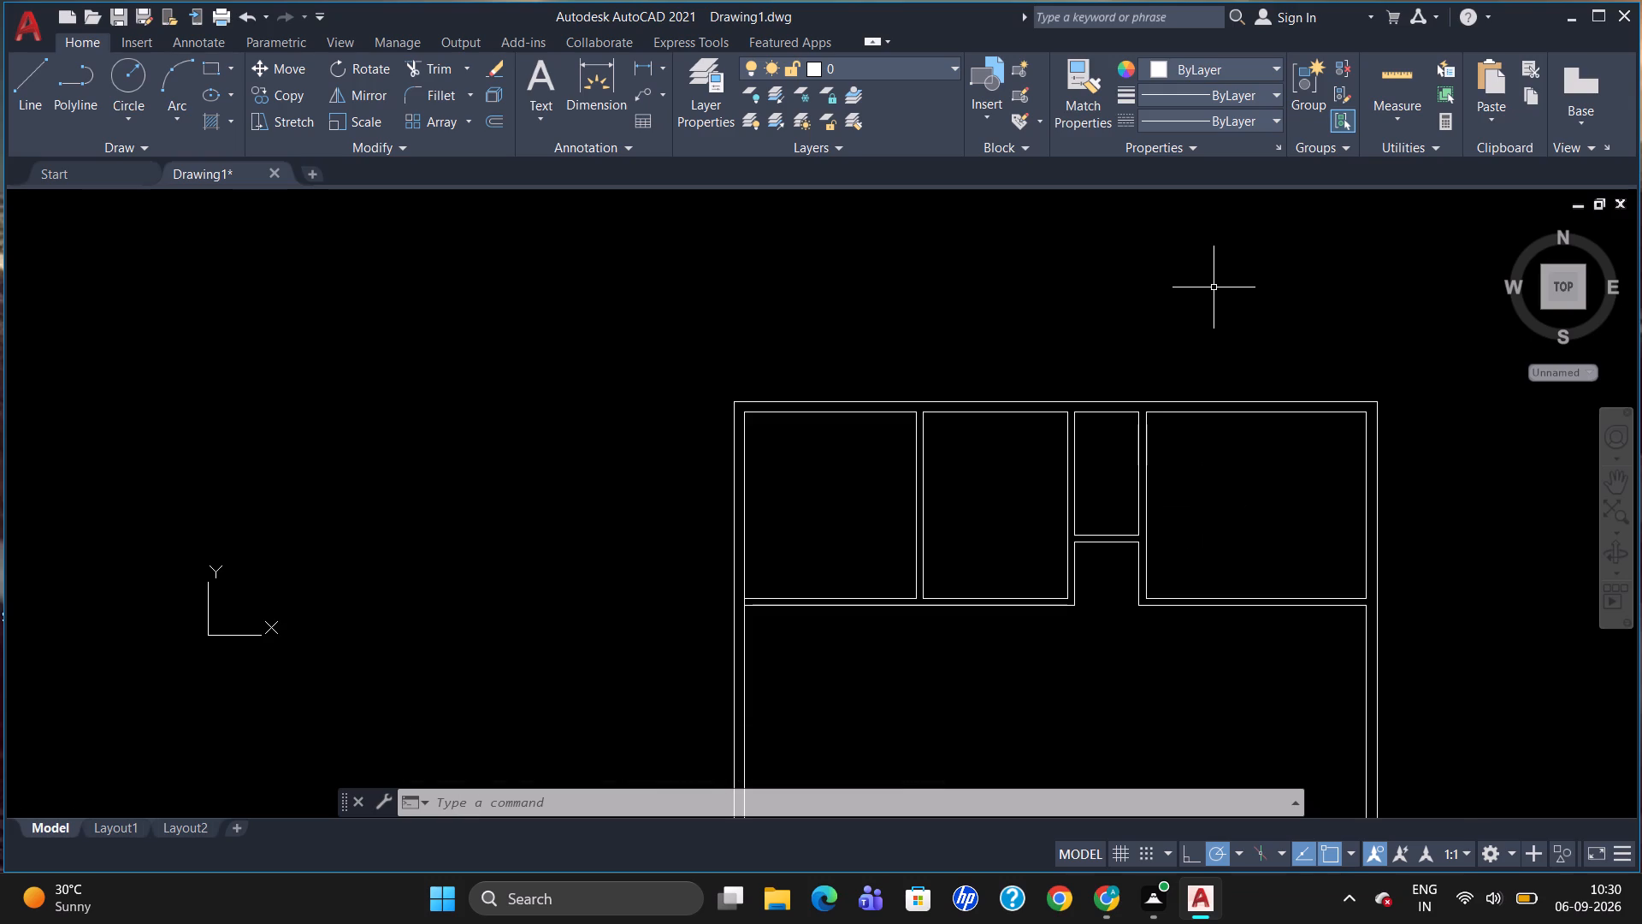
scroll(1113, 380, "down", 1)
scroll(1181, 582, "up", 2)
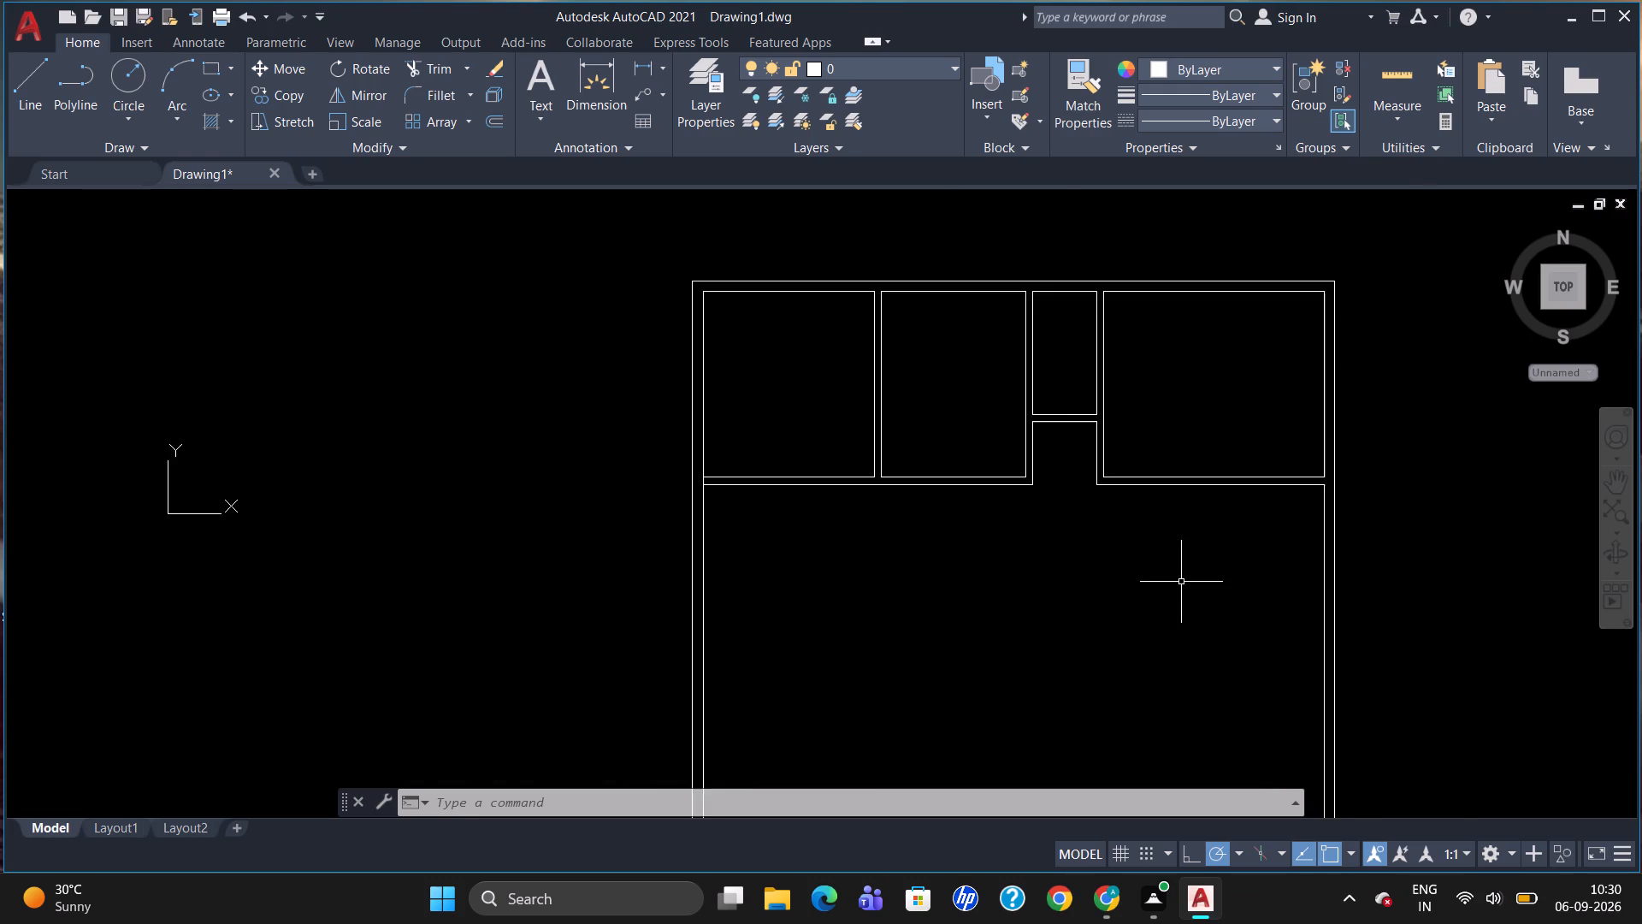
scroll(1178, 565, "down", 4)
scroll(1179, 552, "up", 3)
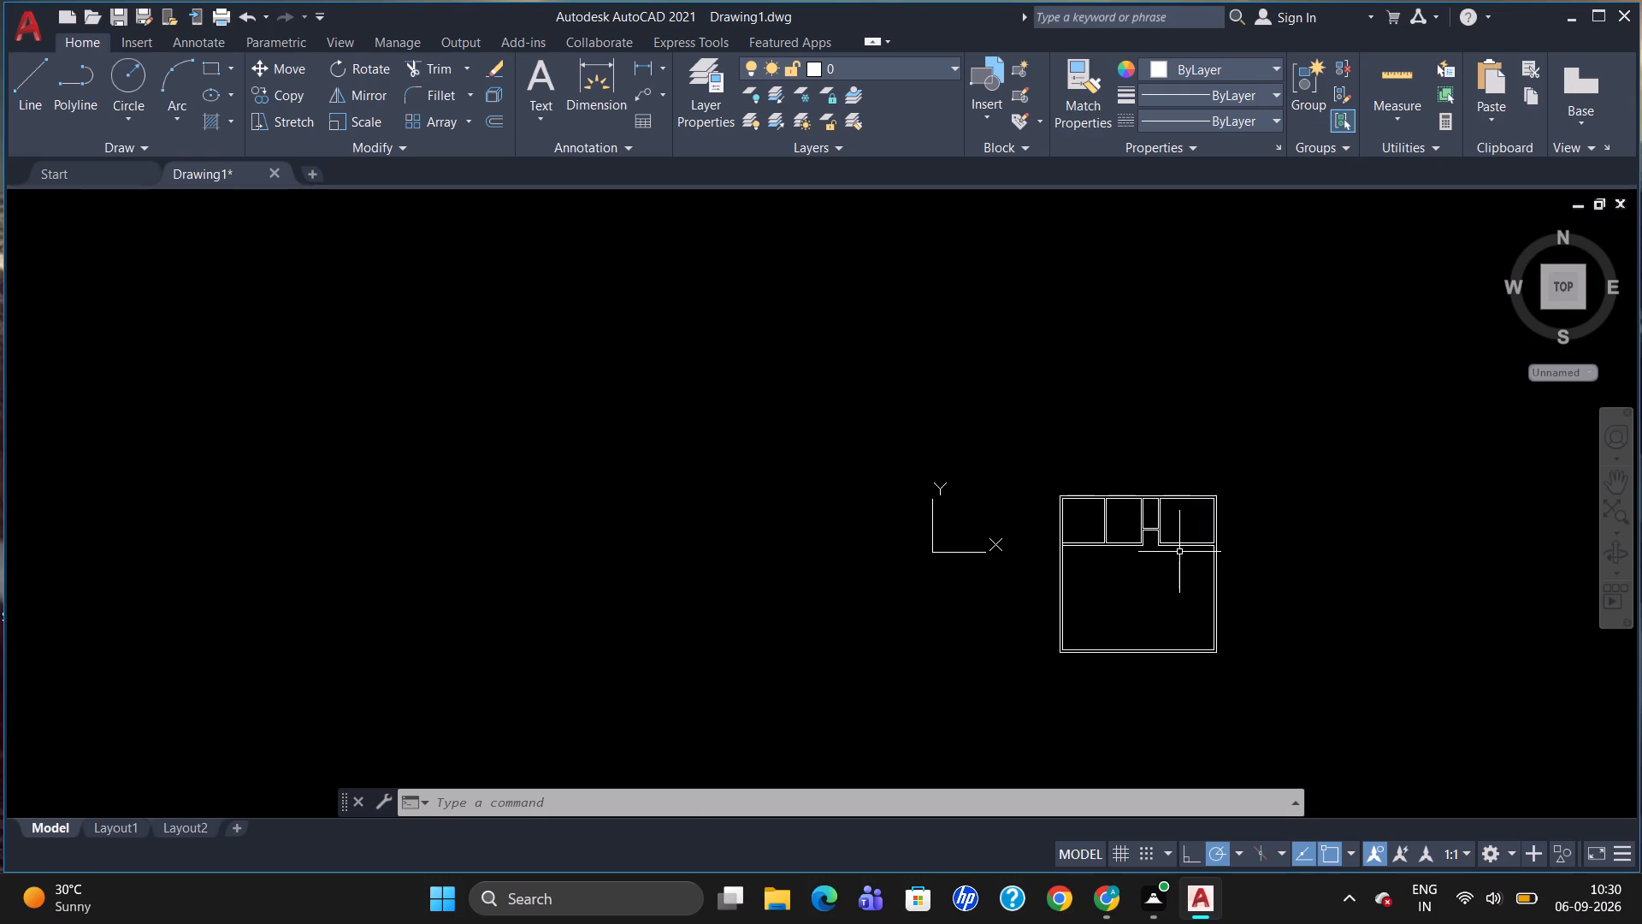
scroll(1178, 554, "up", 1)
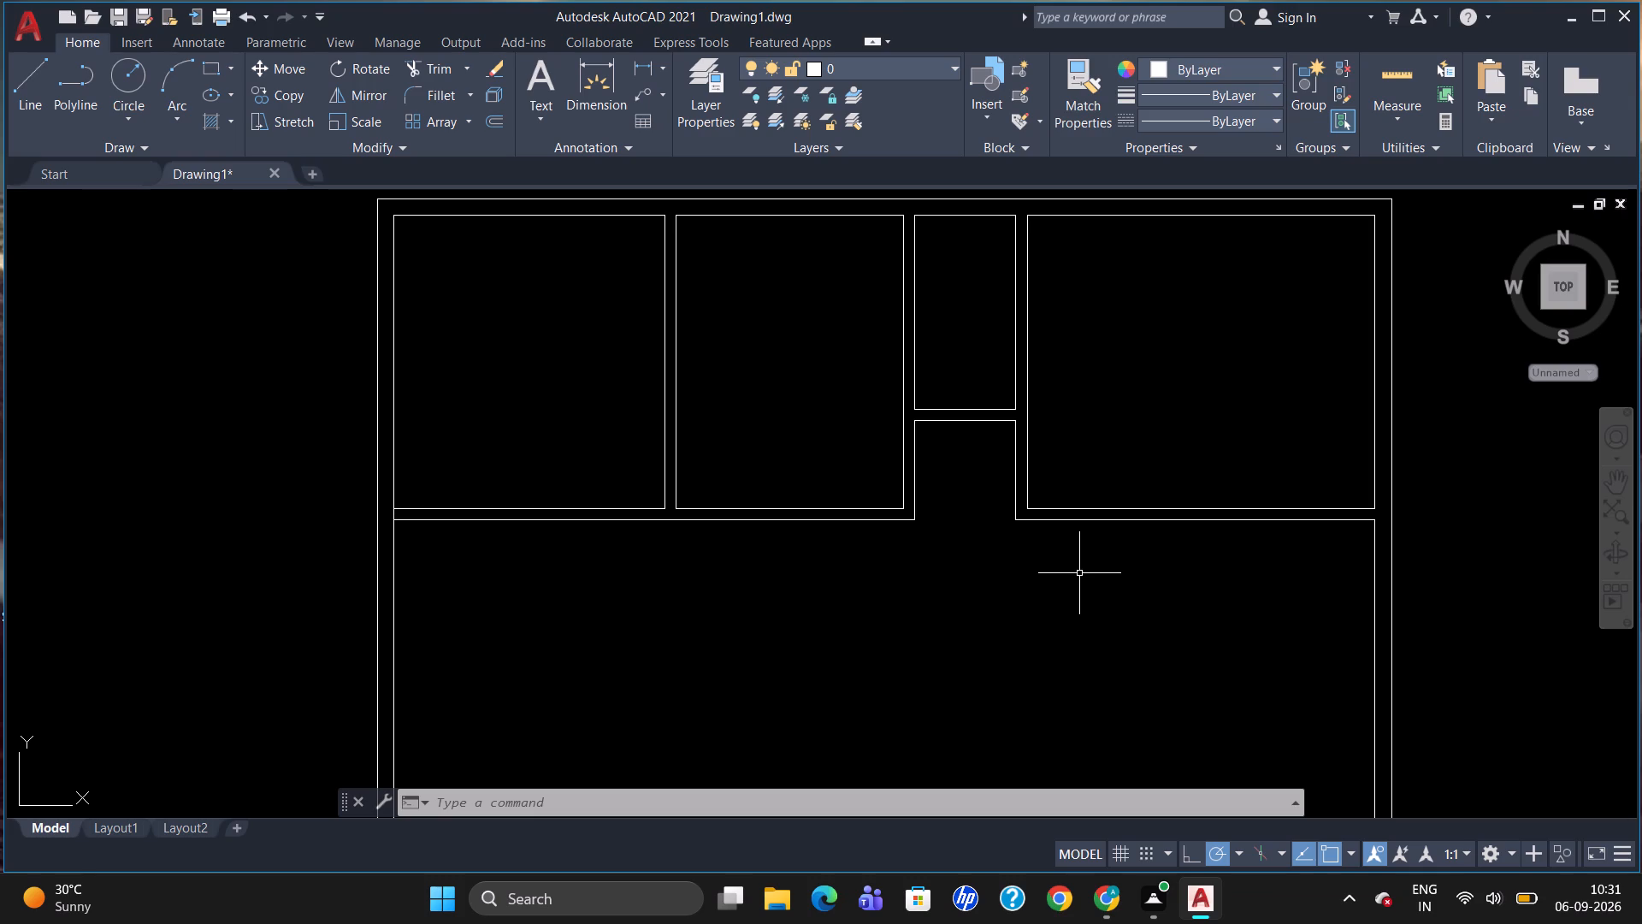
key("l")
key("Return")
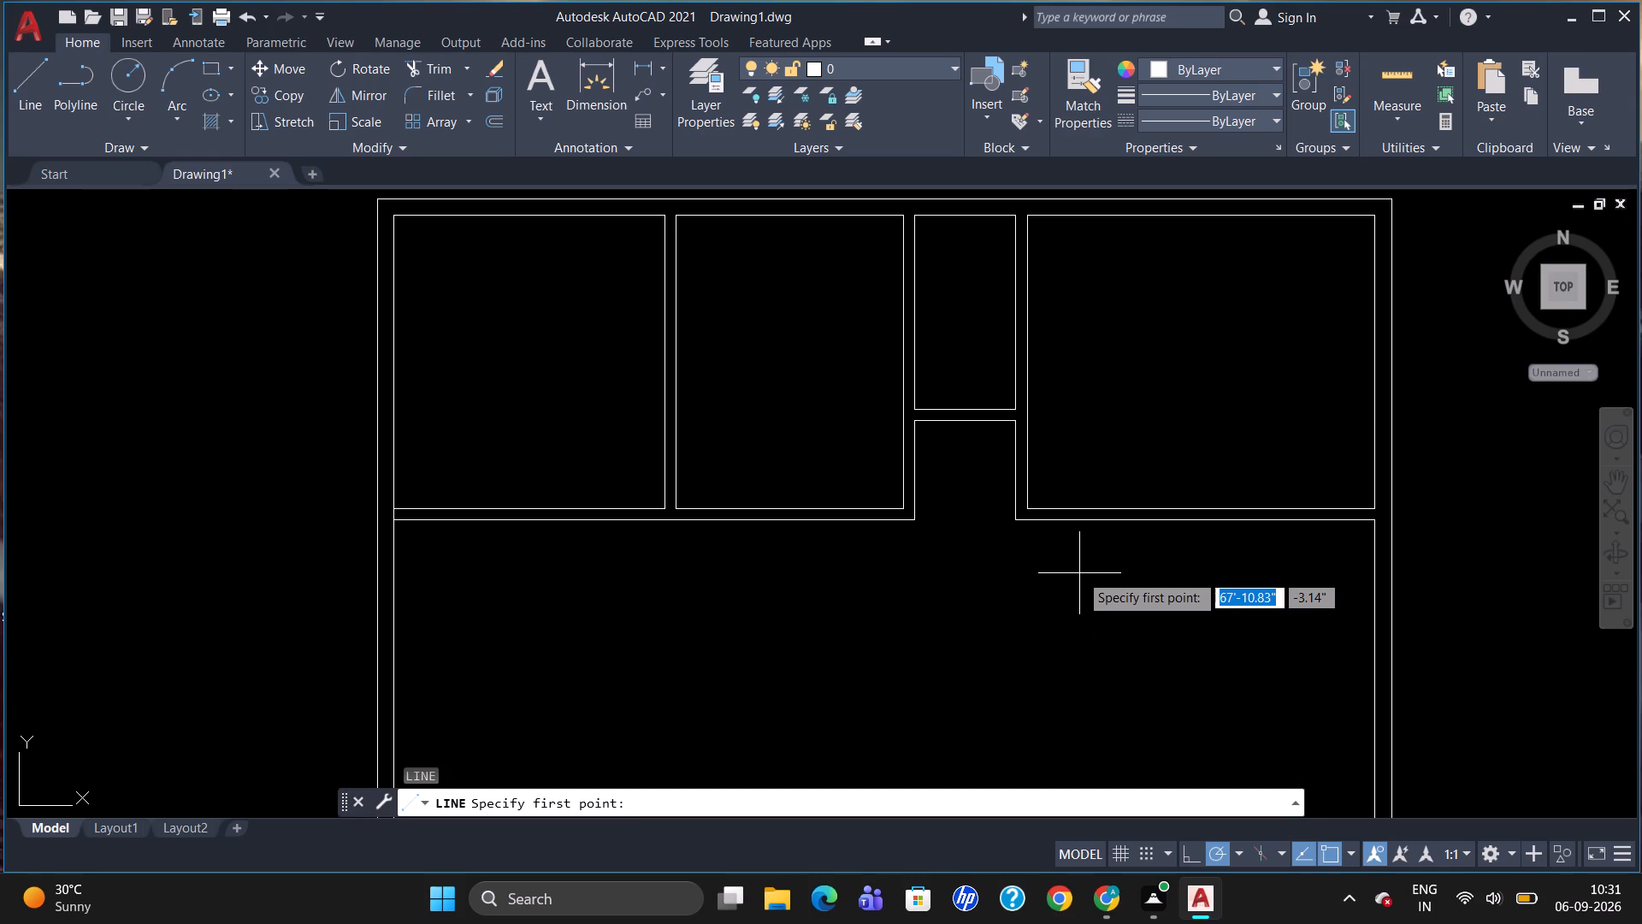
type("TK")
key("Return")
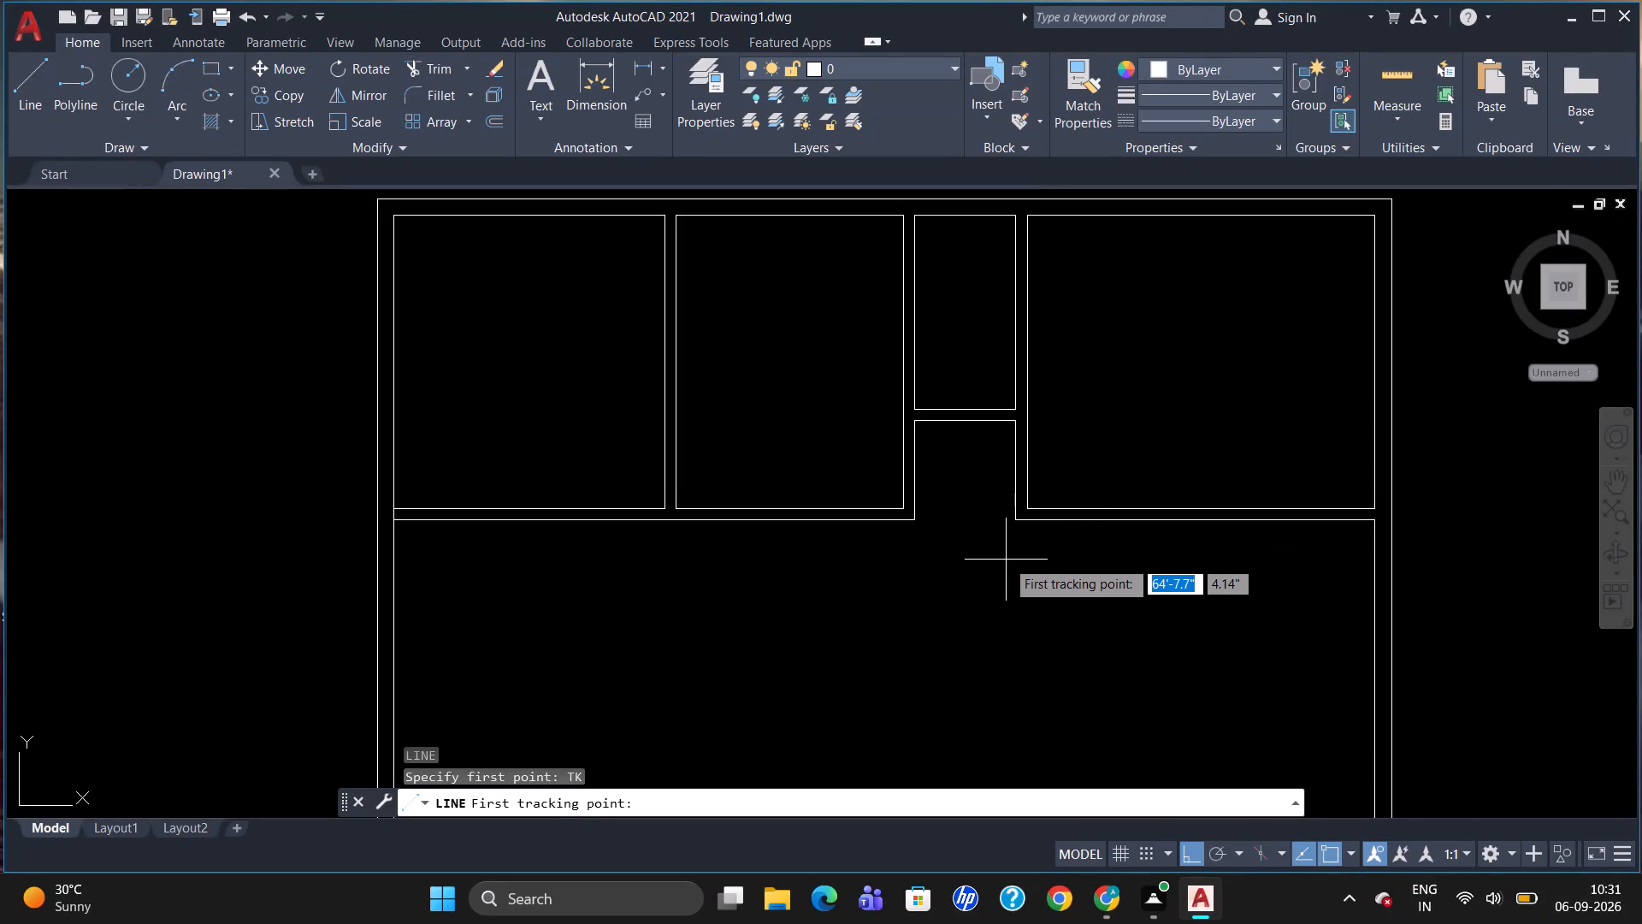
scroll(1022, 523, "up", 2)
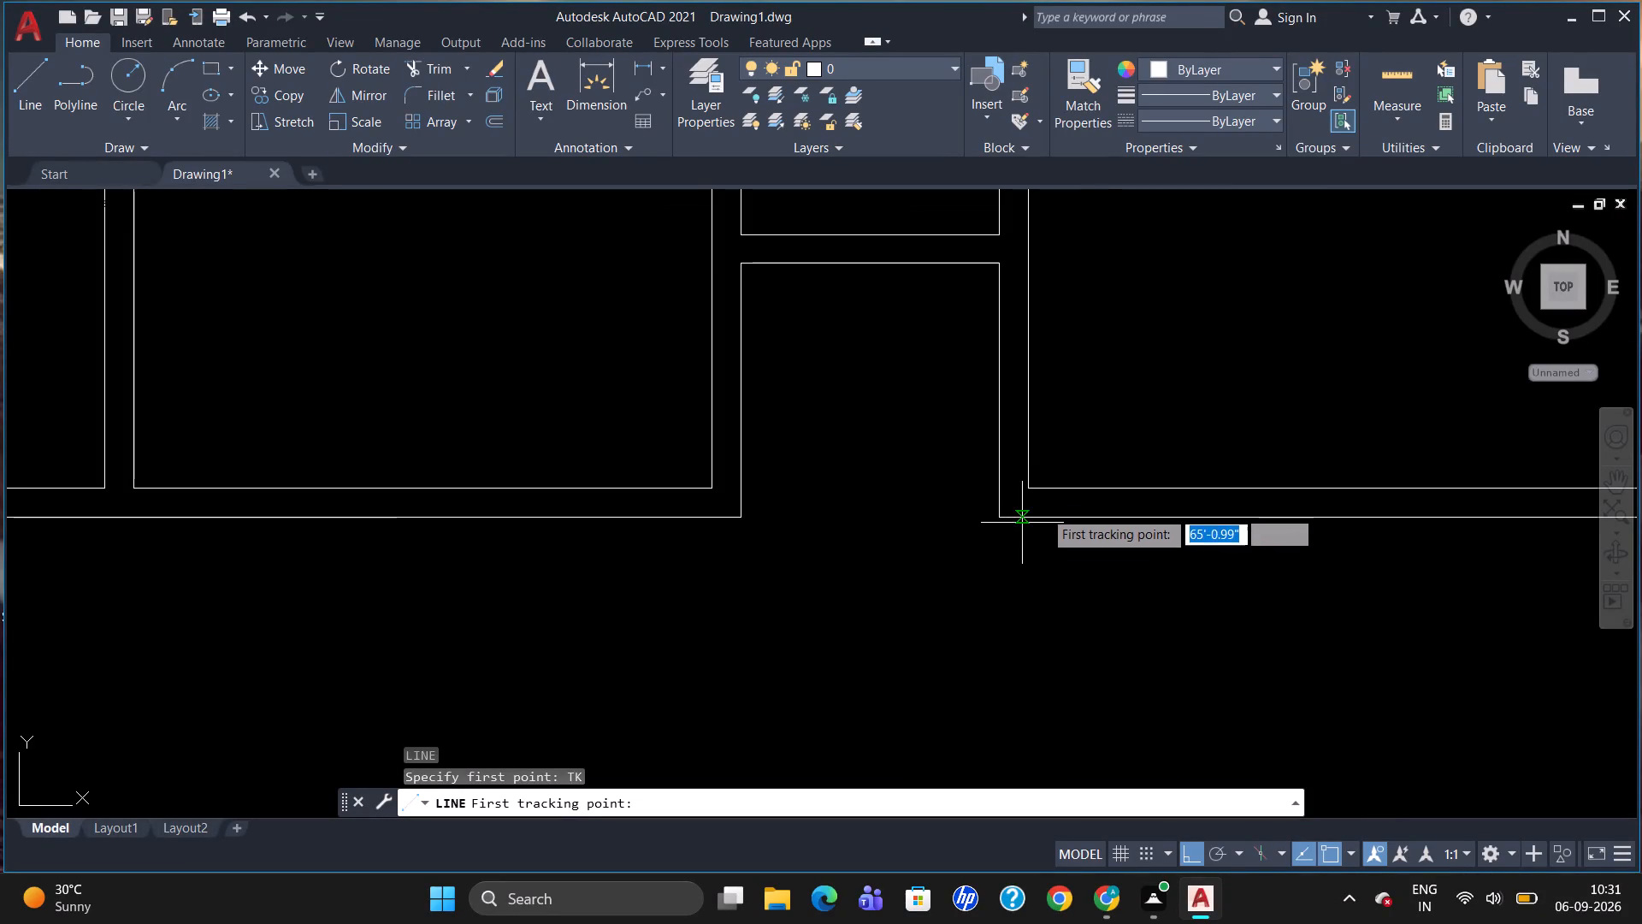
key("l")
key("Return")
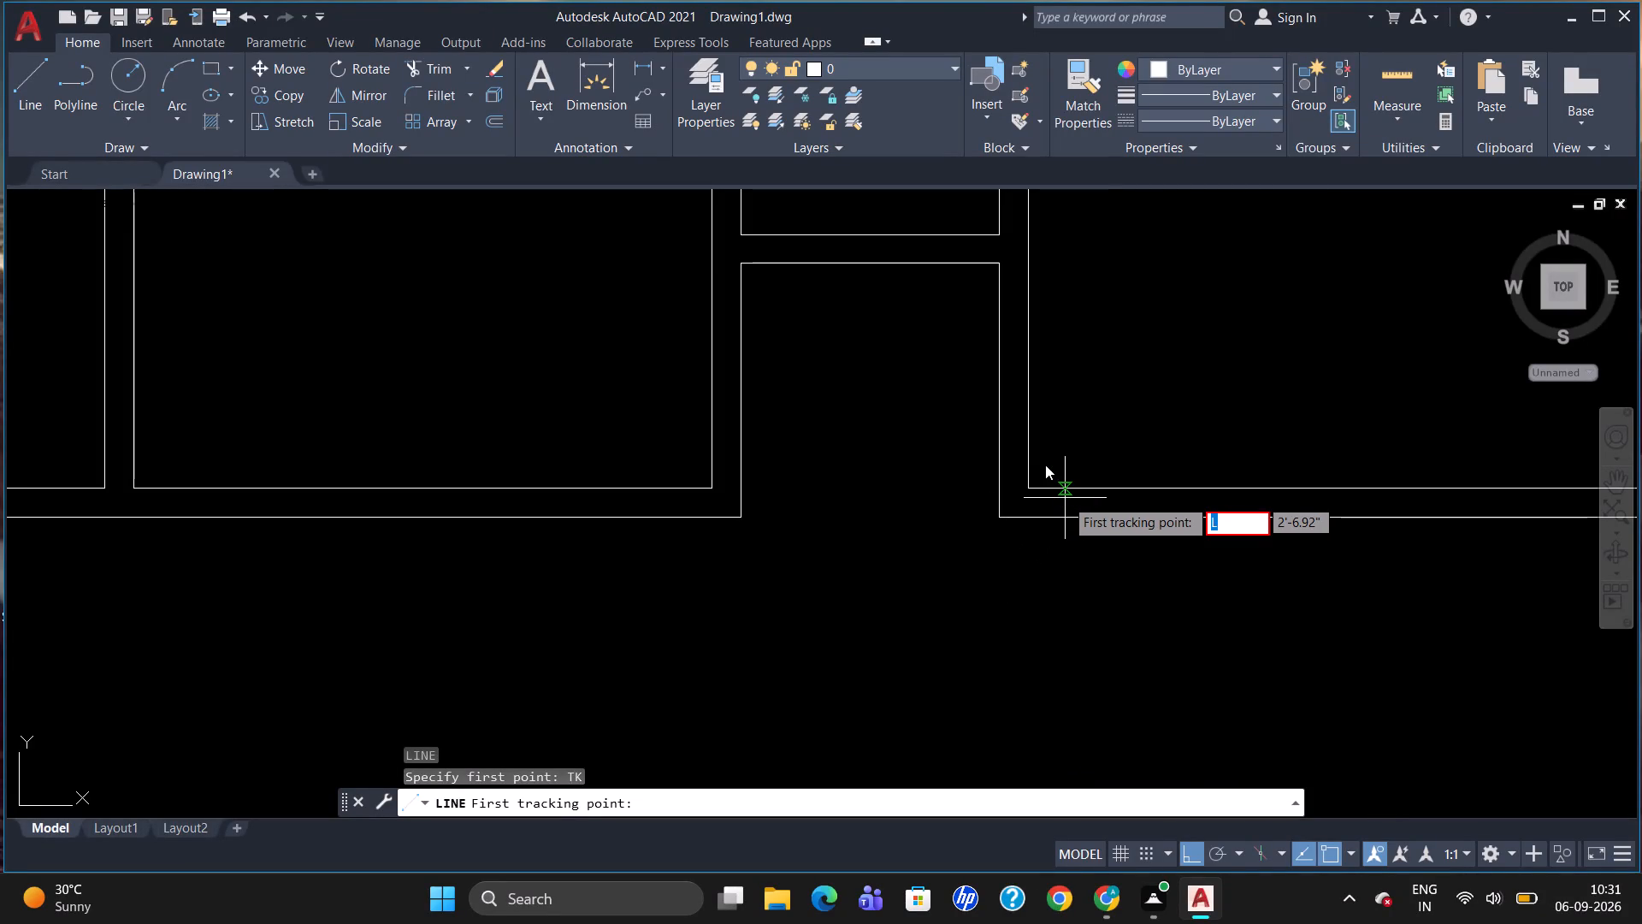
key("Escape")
Draw a line about 6" long across the third vertical partition, just above the right-hand room's lower-left inner corner.
key("l")
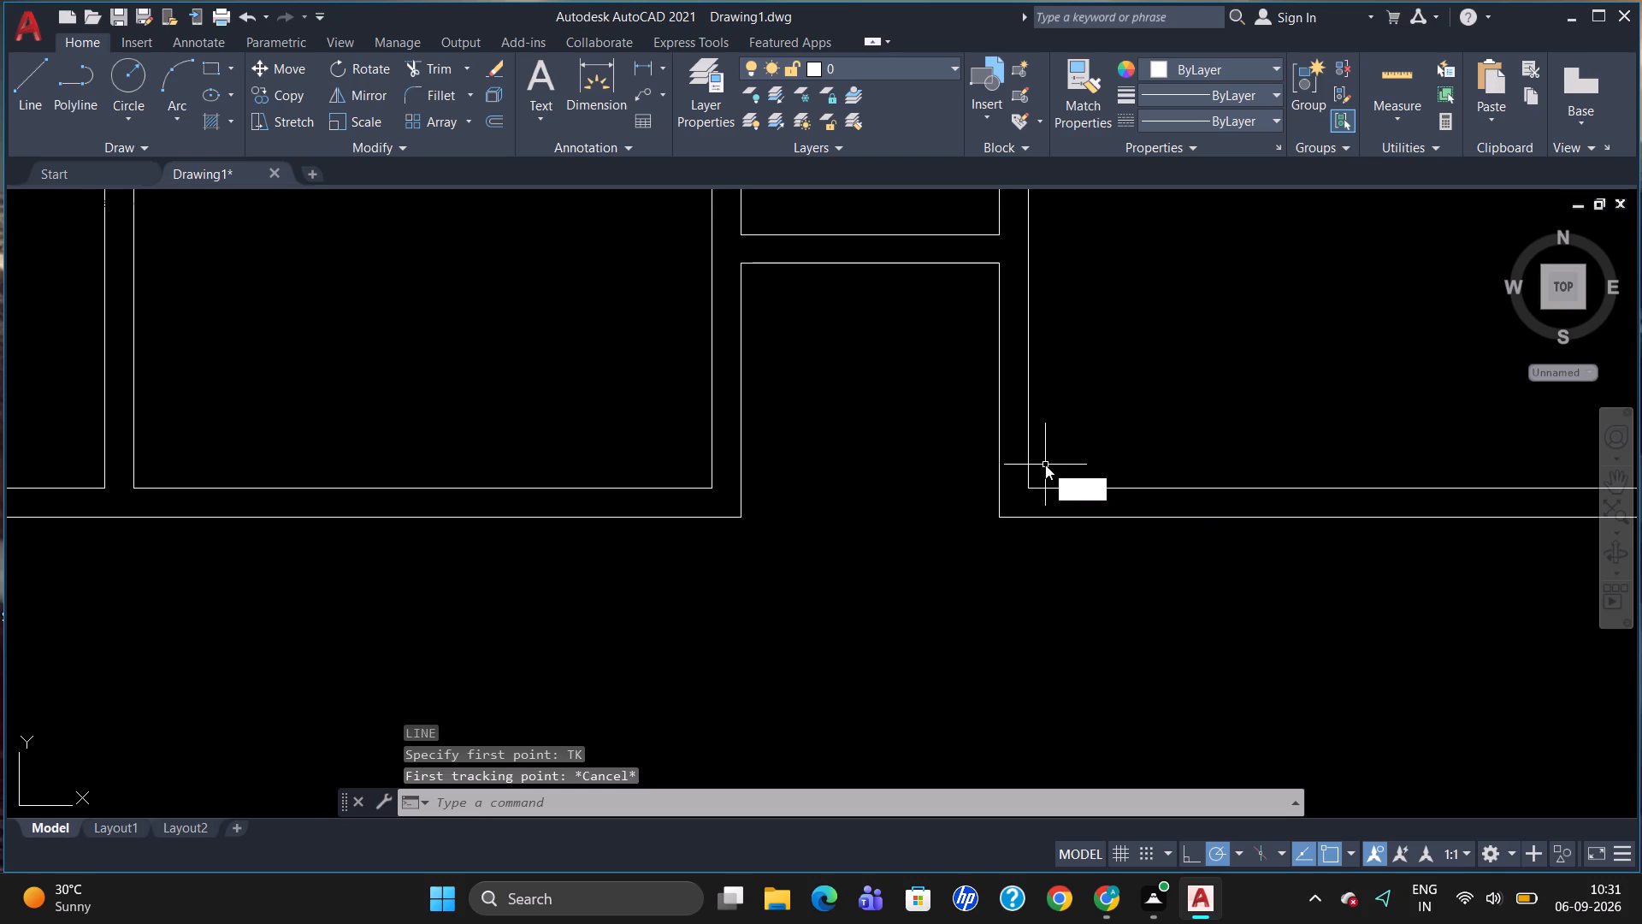
key("Return")
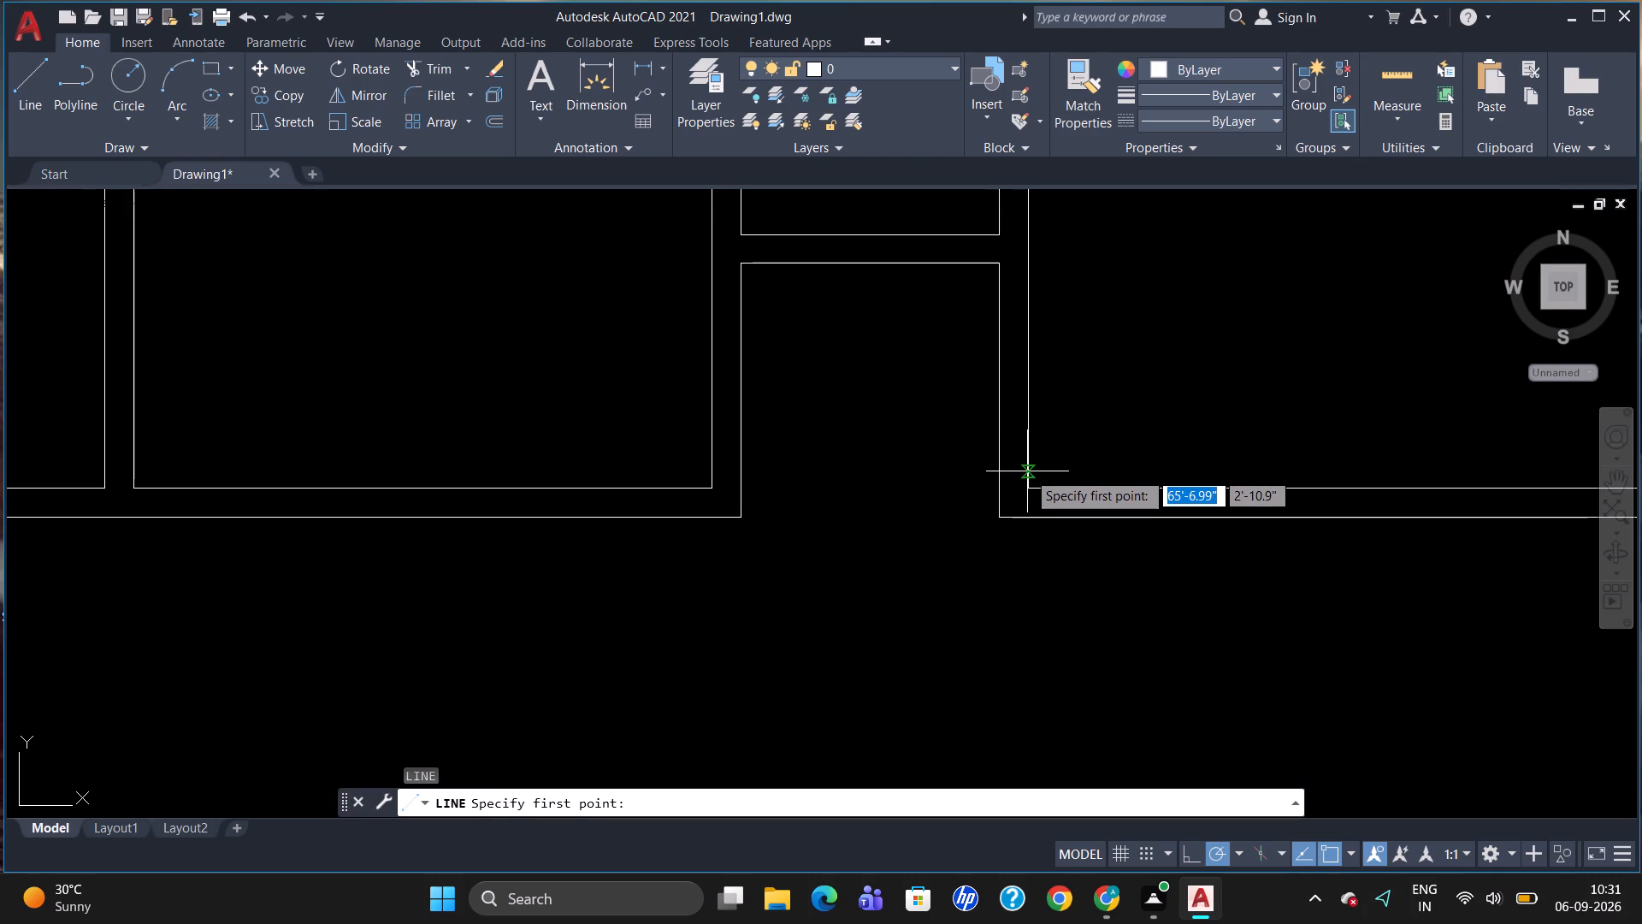
scroll(1030, 482, "up", 4)
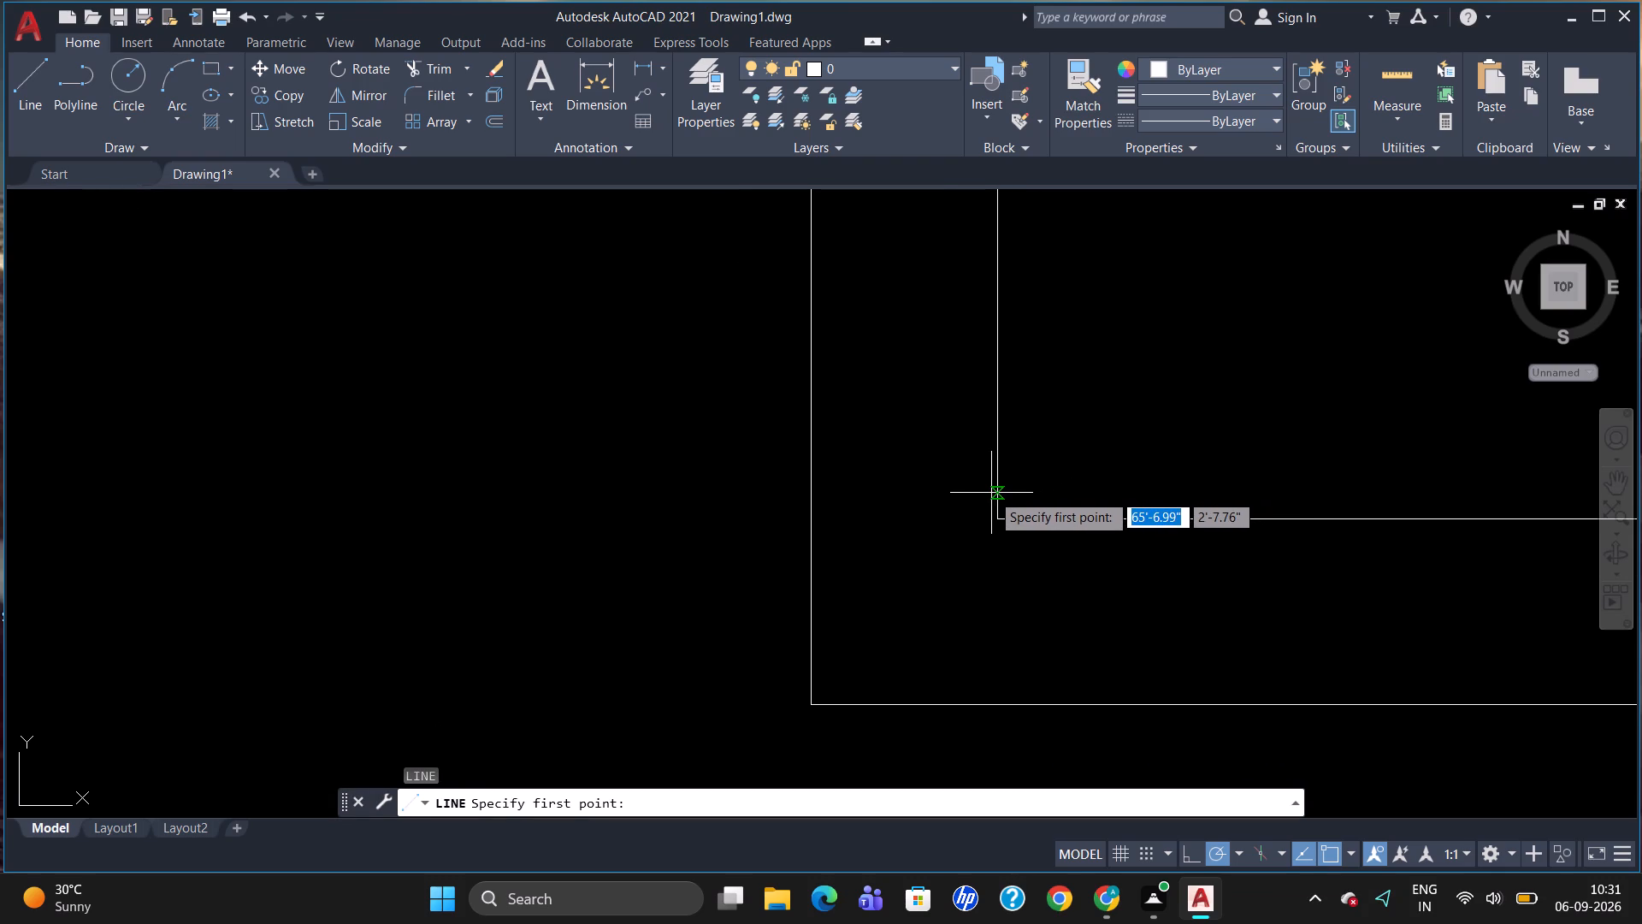
left_click(993, 490)
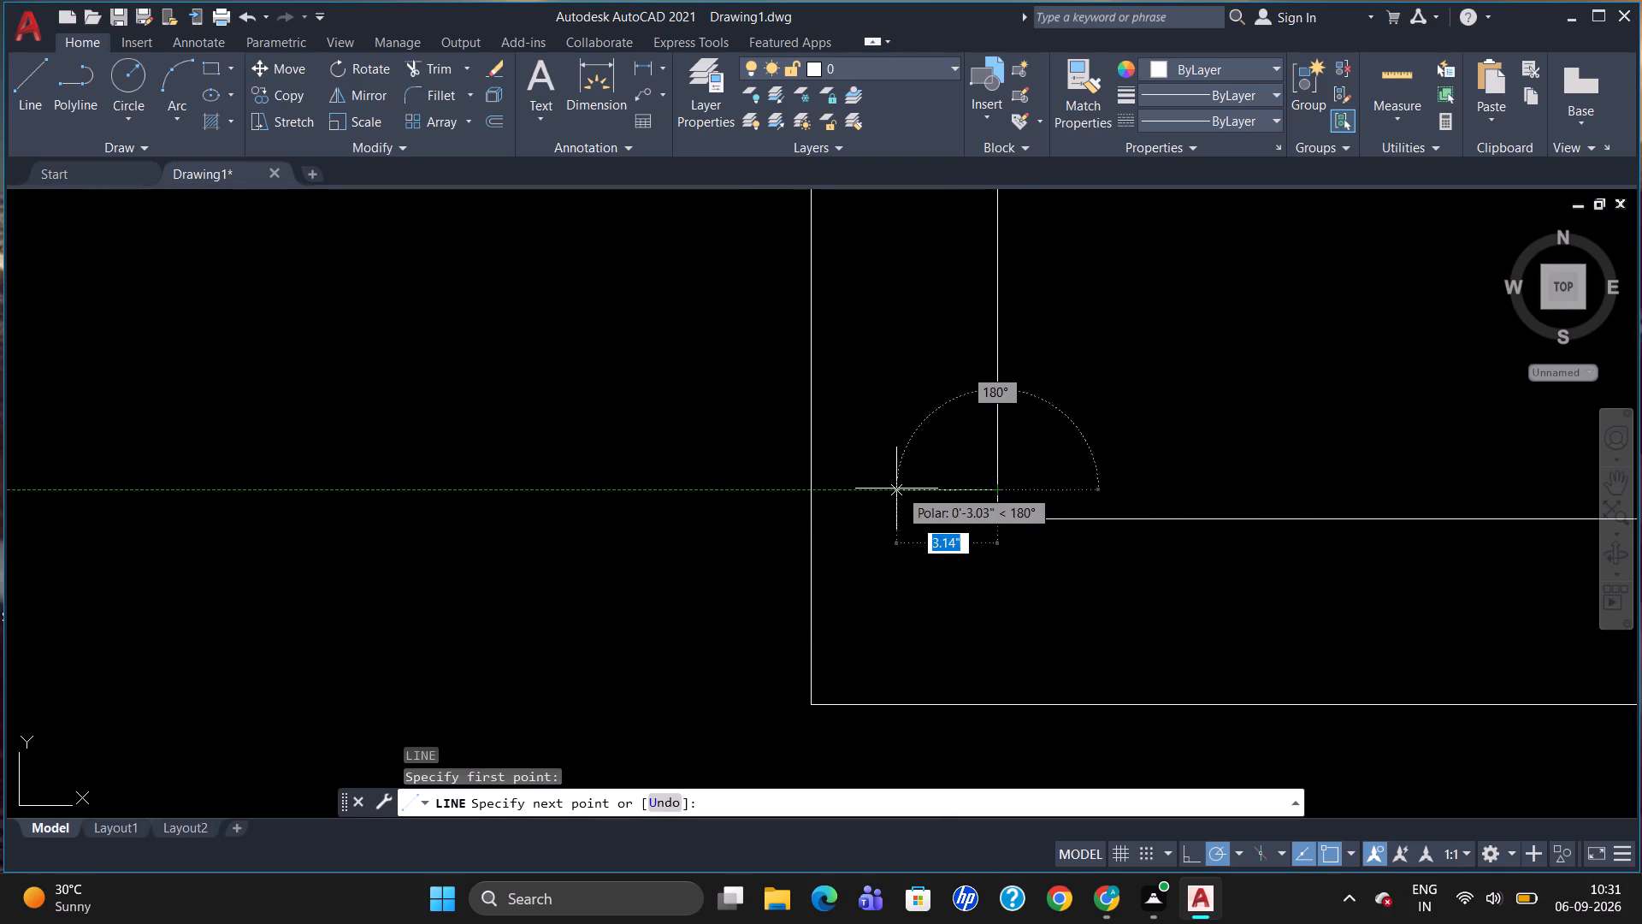
left_click(809, 494)
key("Escape")
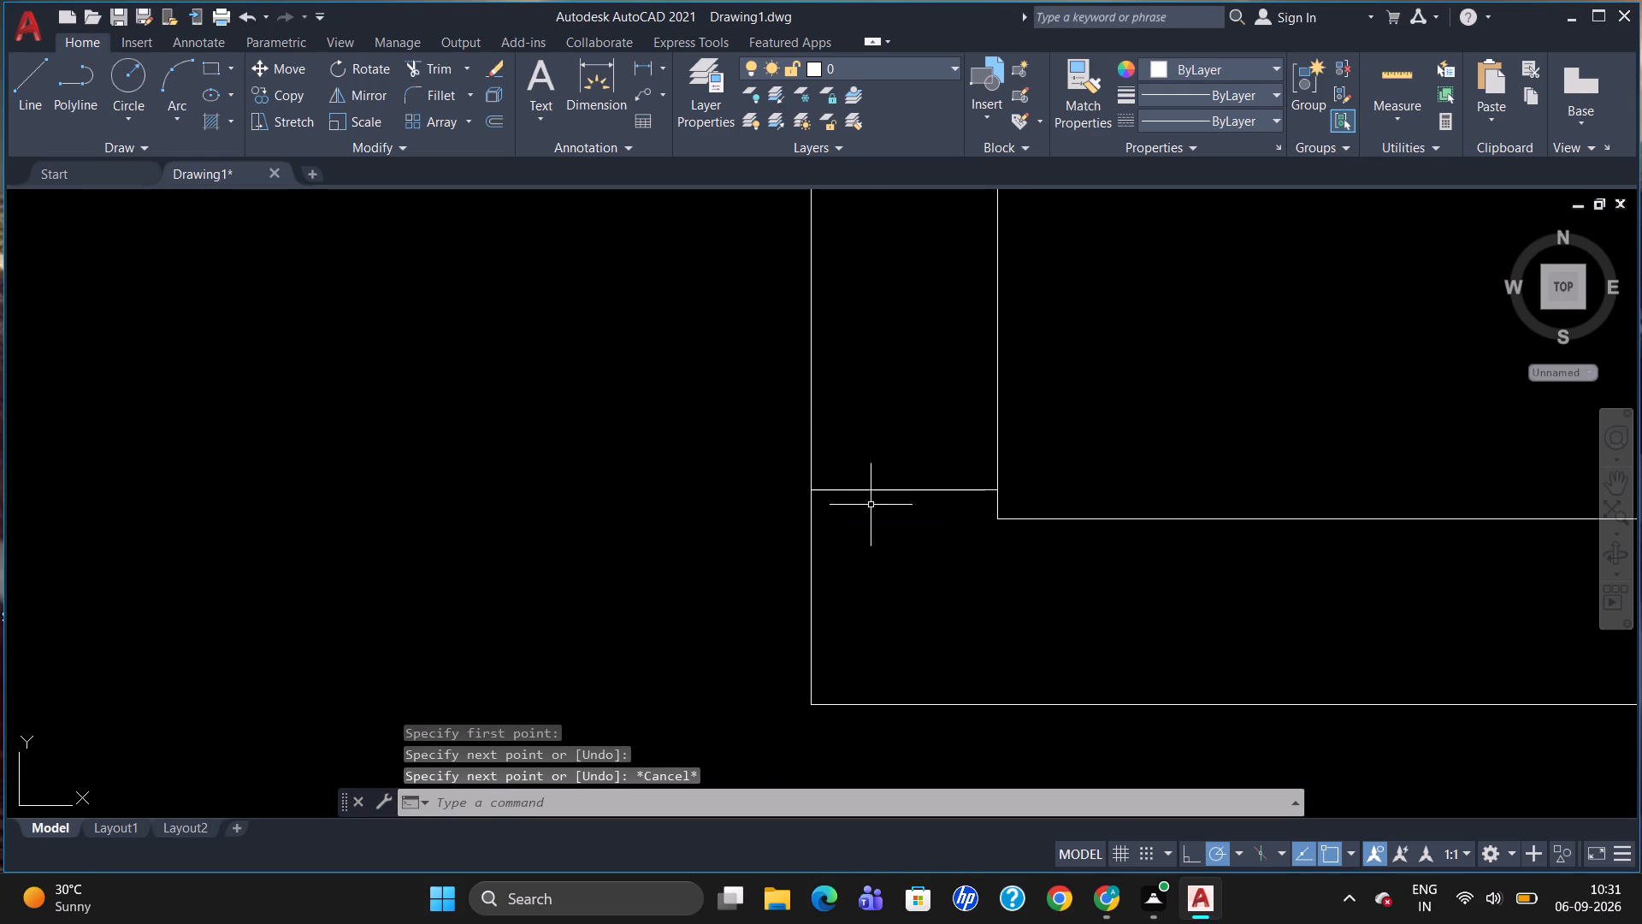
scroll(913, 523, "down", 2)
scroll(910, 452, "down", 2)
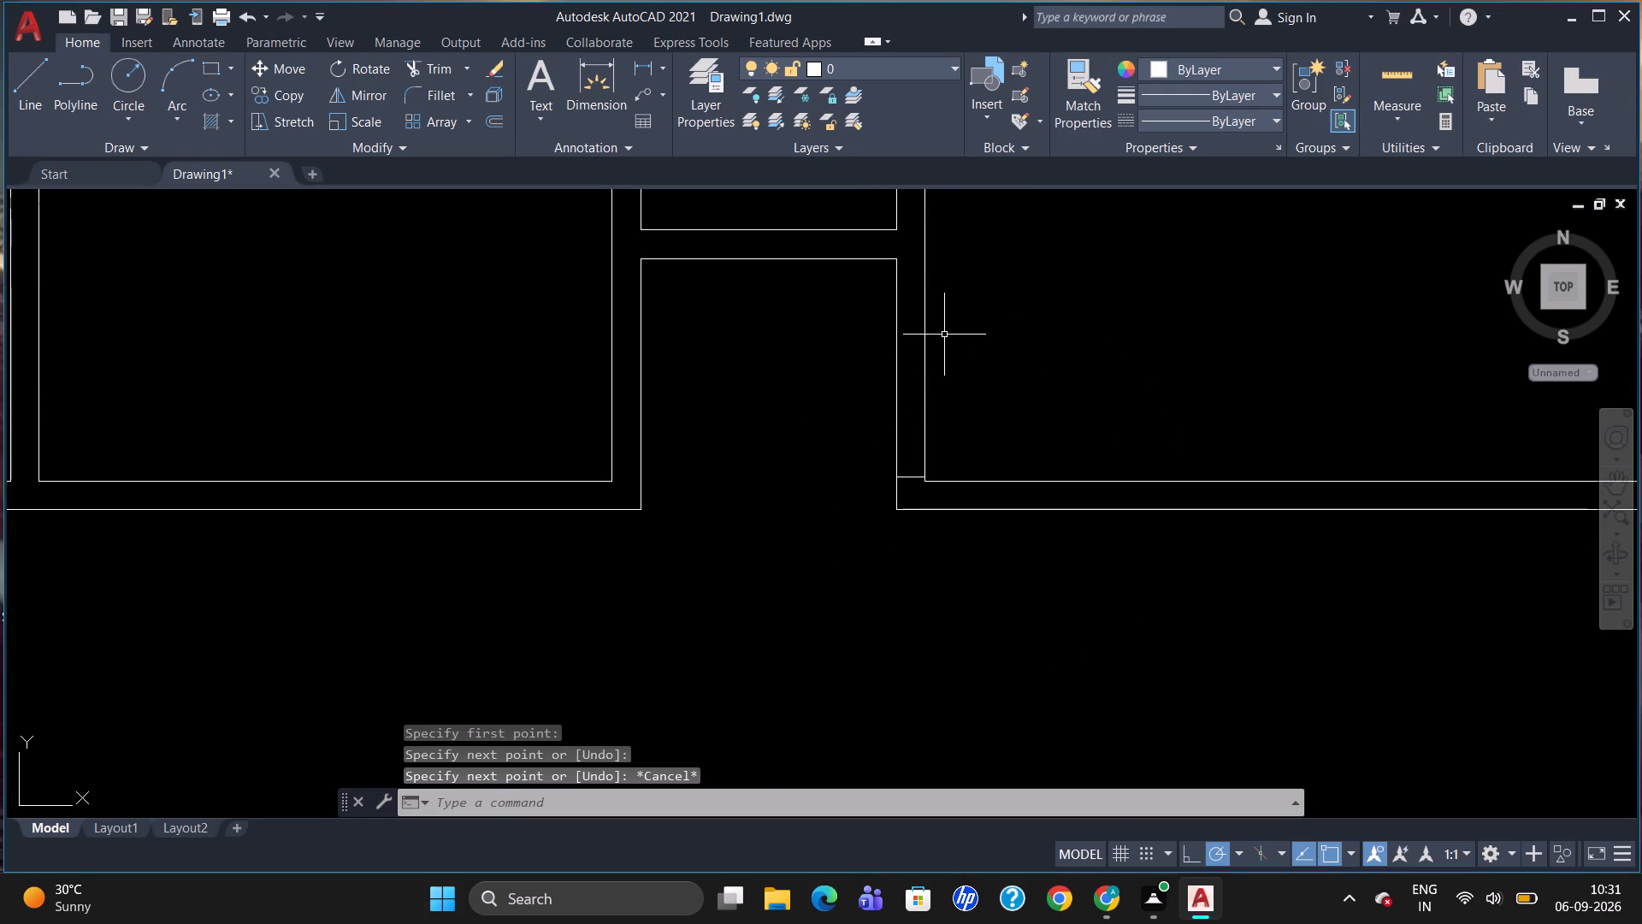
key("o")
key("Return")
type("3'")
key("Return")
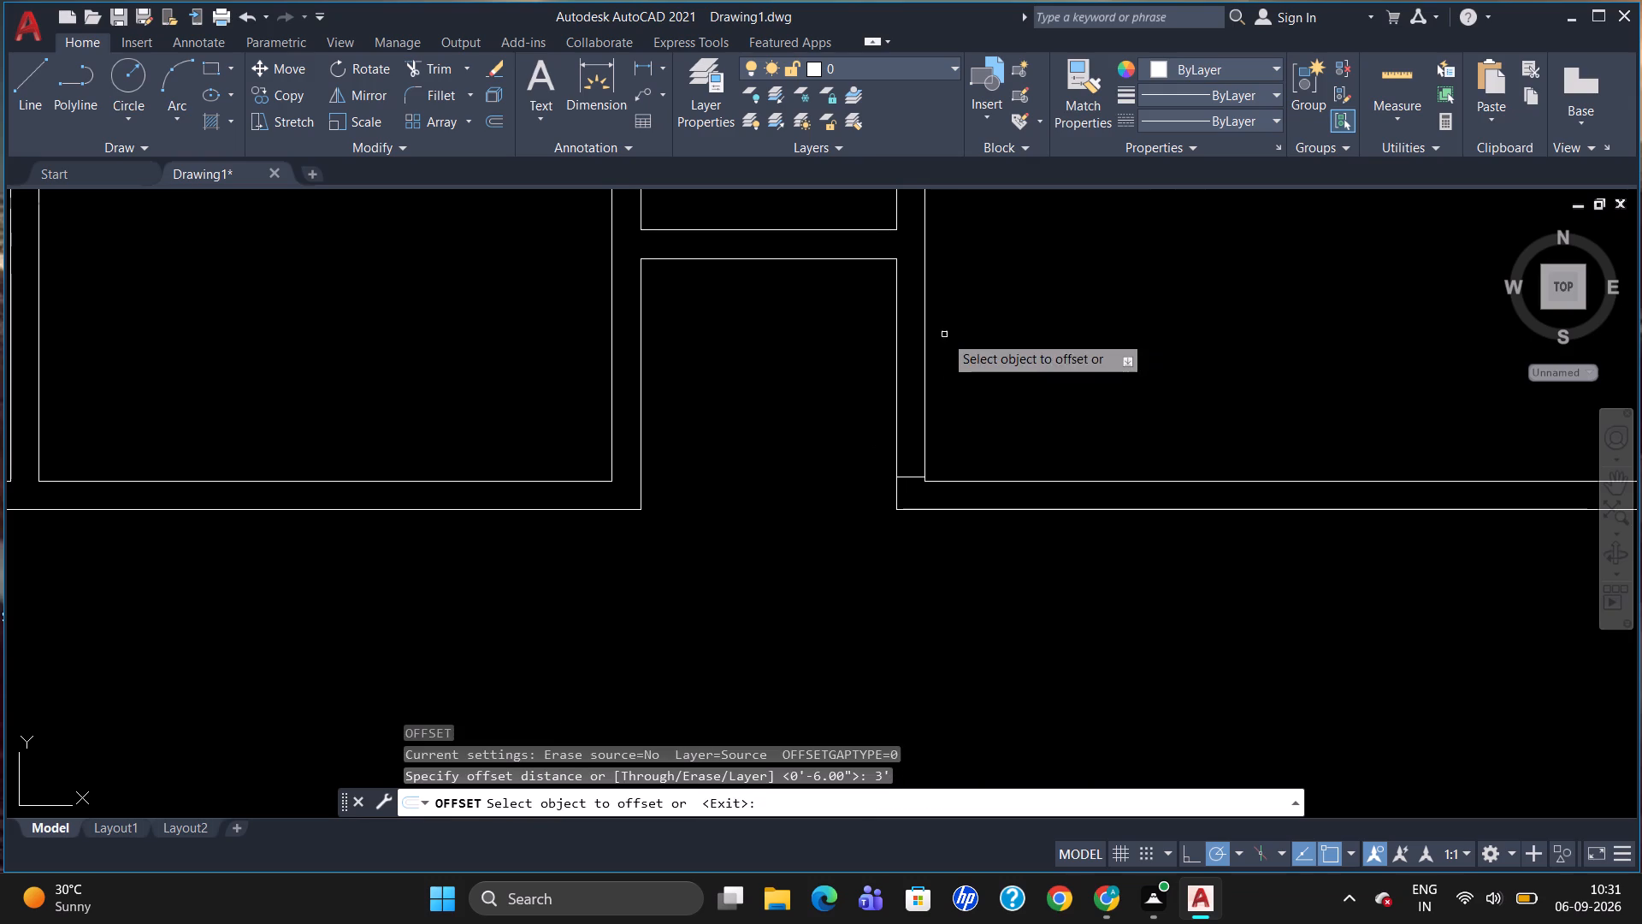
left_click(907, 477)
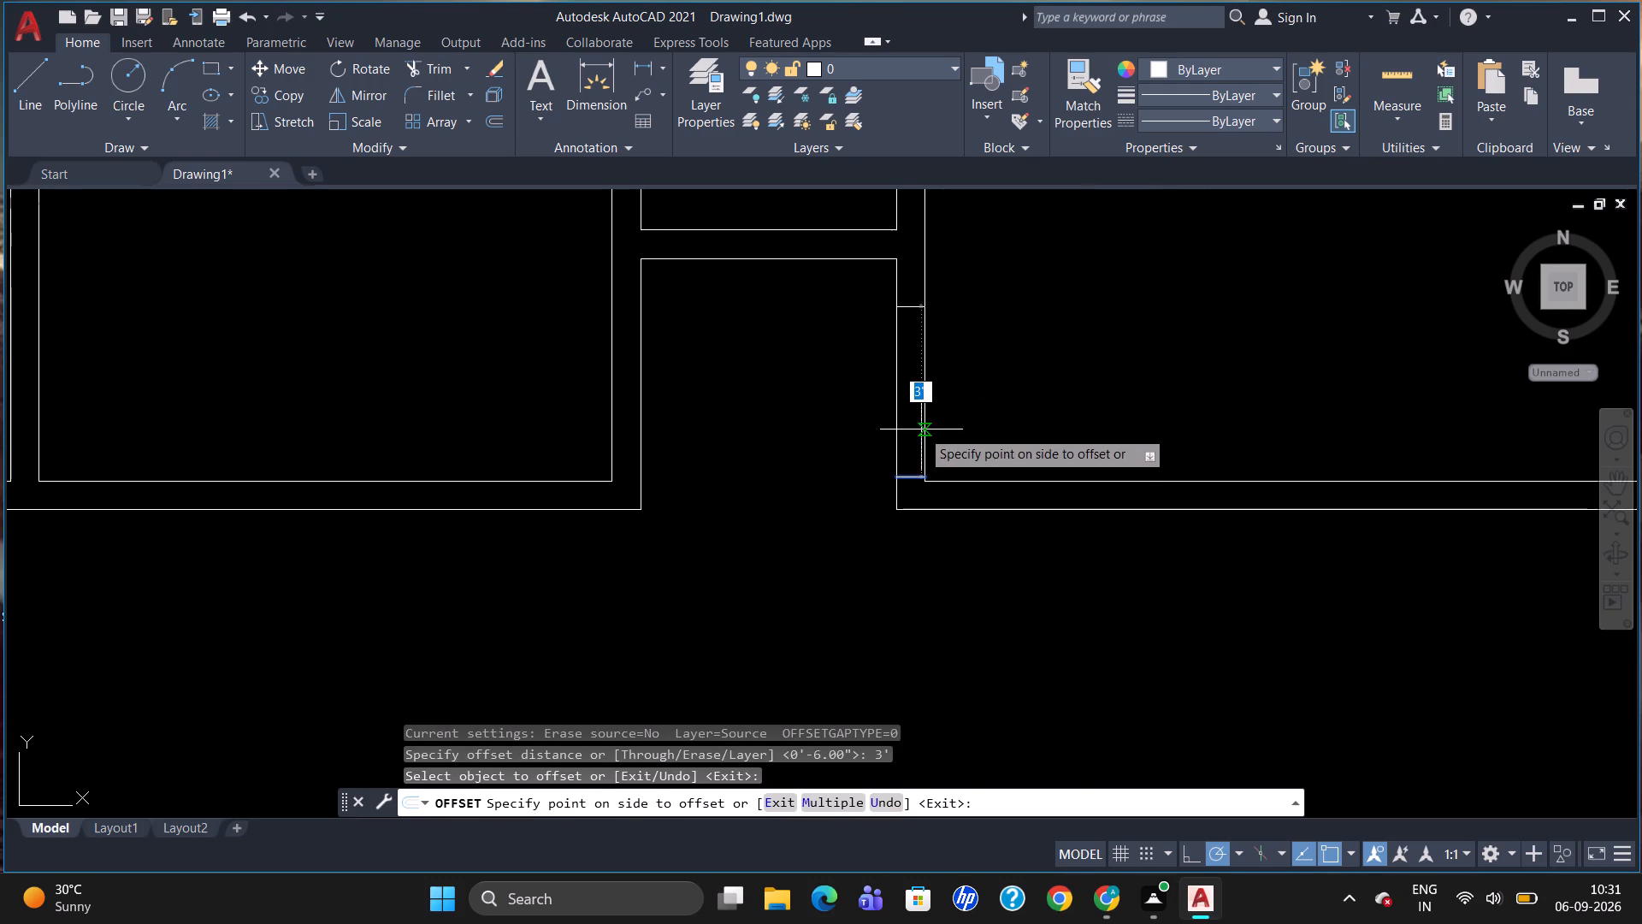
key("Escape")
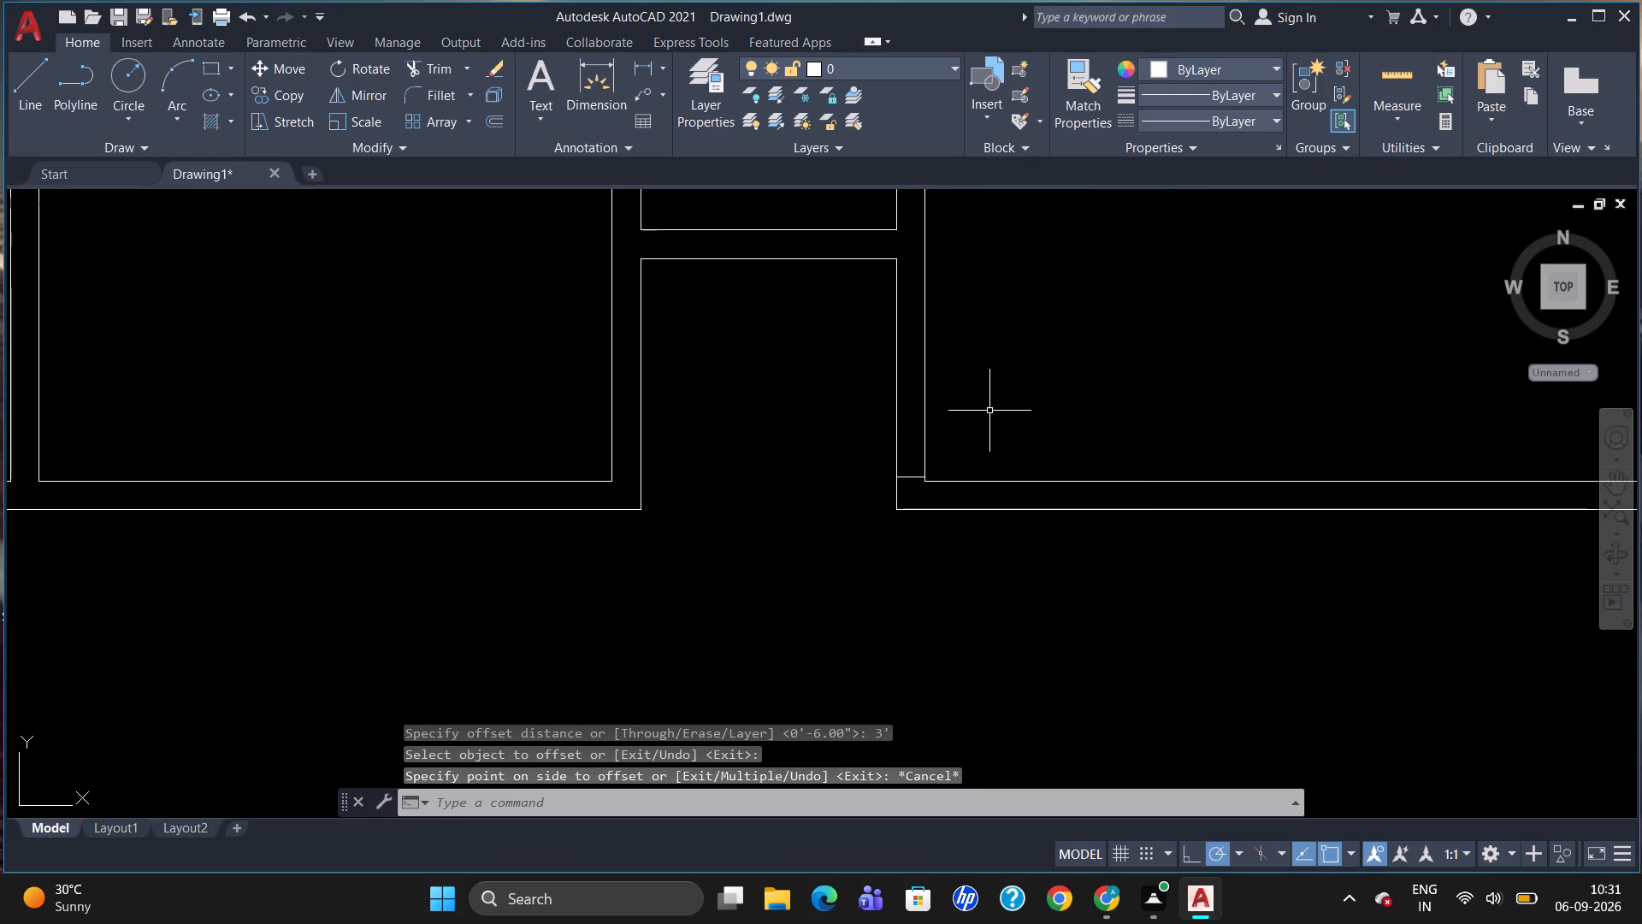
Offset the short line across the third vertical partition 3' upward to mark the right-hand room's door opening.
key("o")
key("Return")
type("3'")
key("Return")
left_click(912, 477)
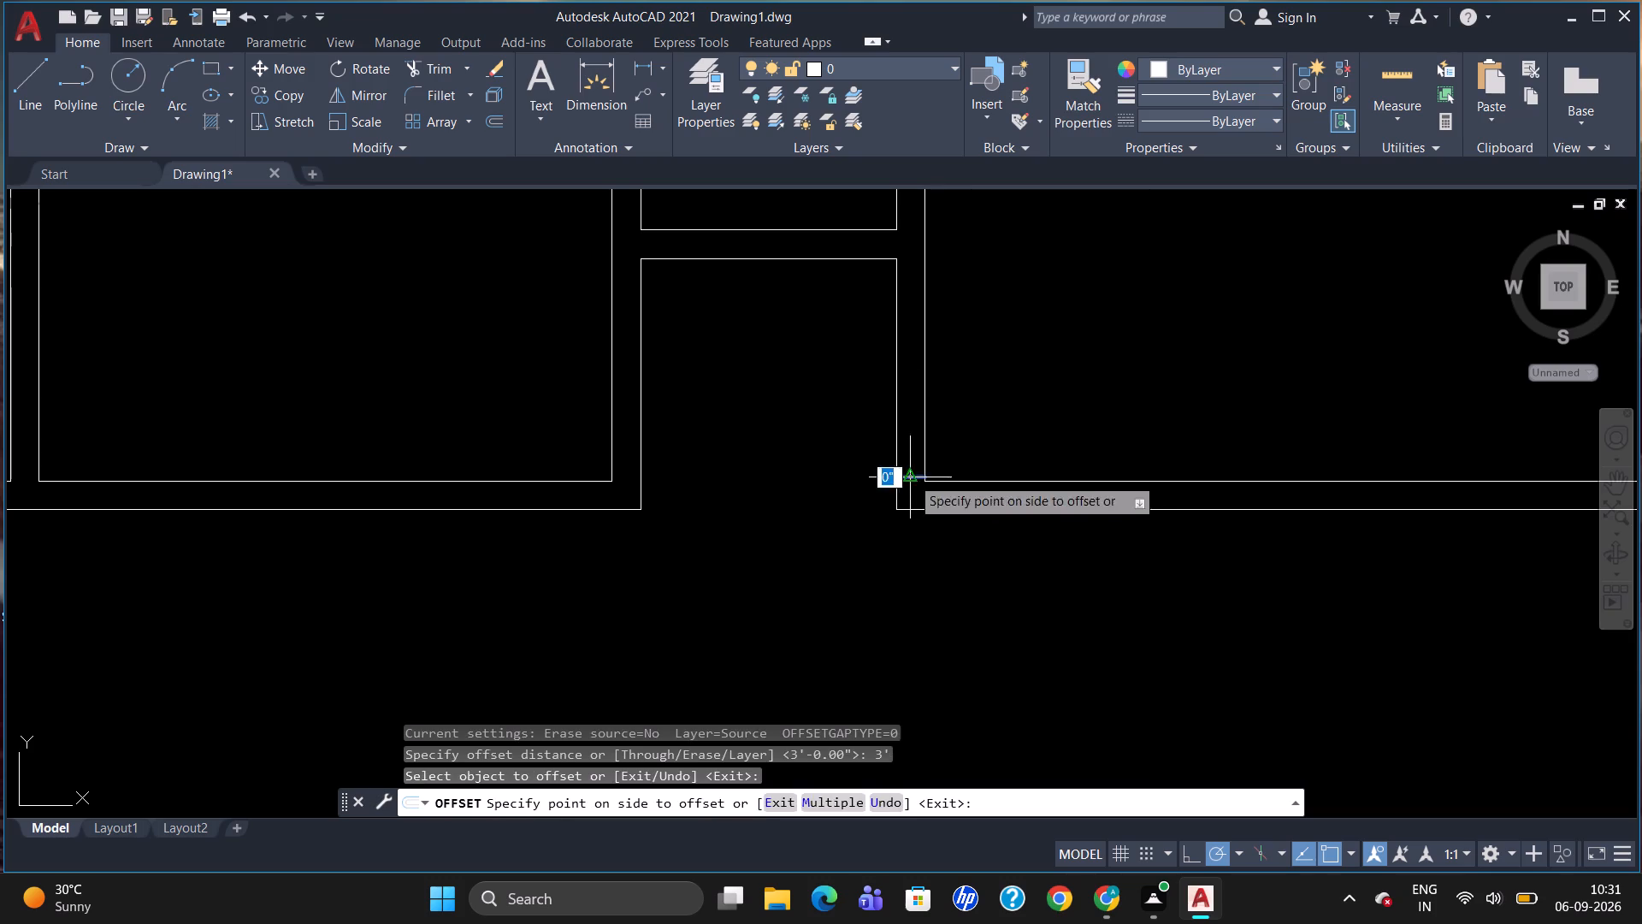
left_click(920, 383)
key("Escape")
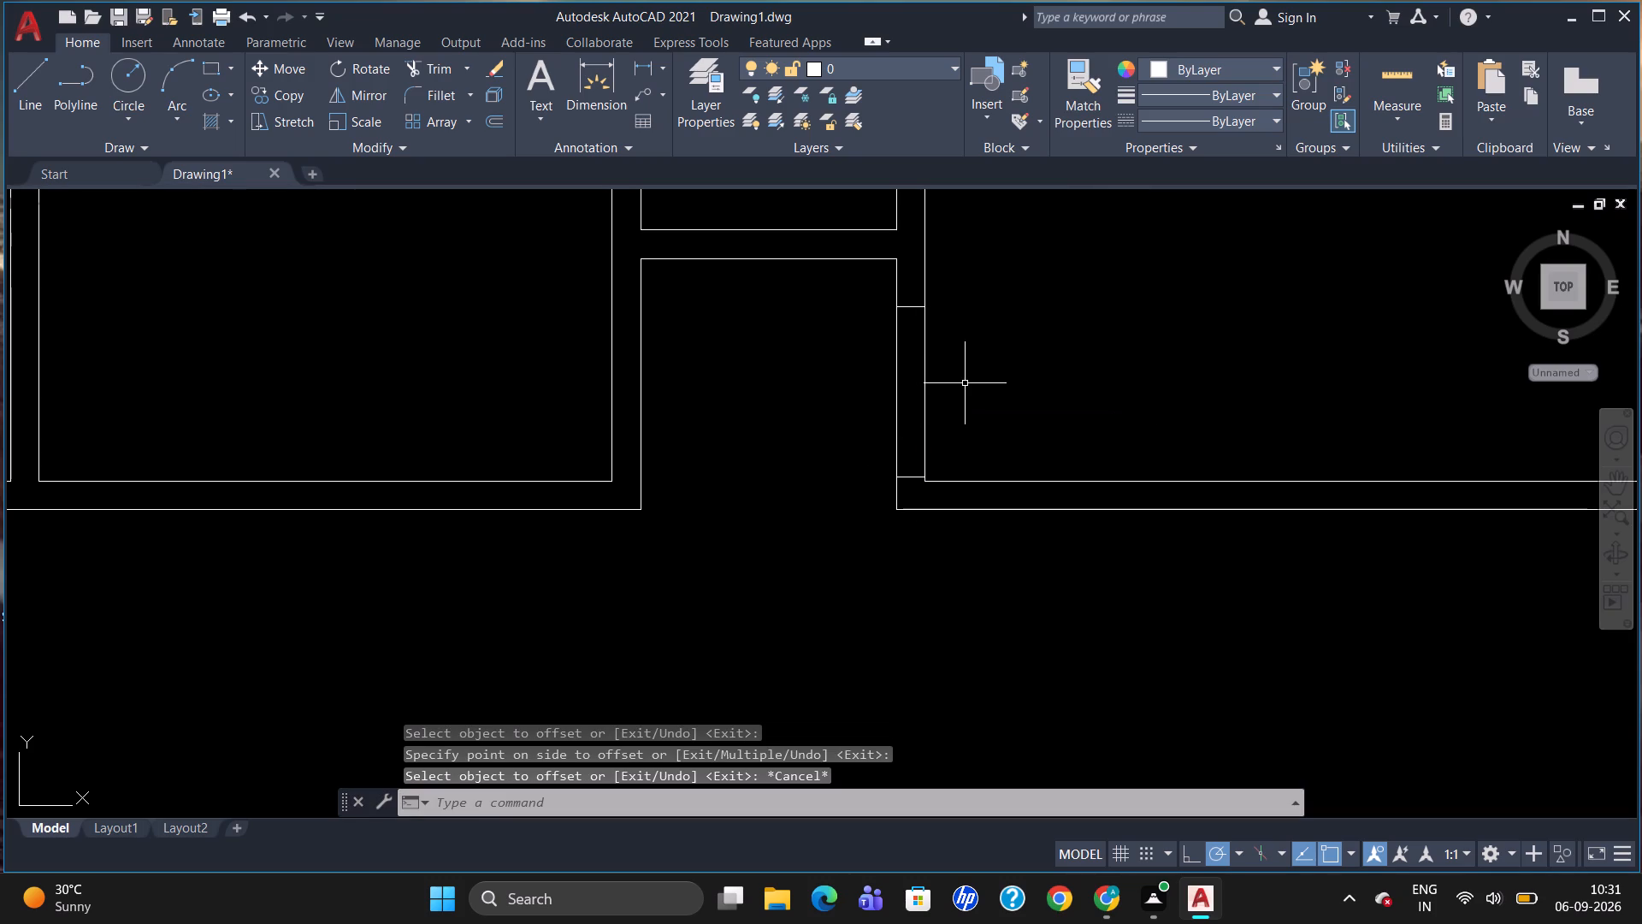
Trim the third vertical partition's right-hand face between the two short cross lines of the 3' opening.
key("y")
key("BackSpace")
type("TR")
key("Return")
key("Return")
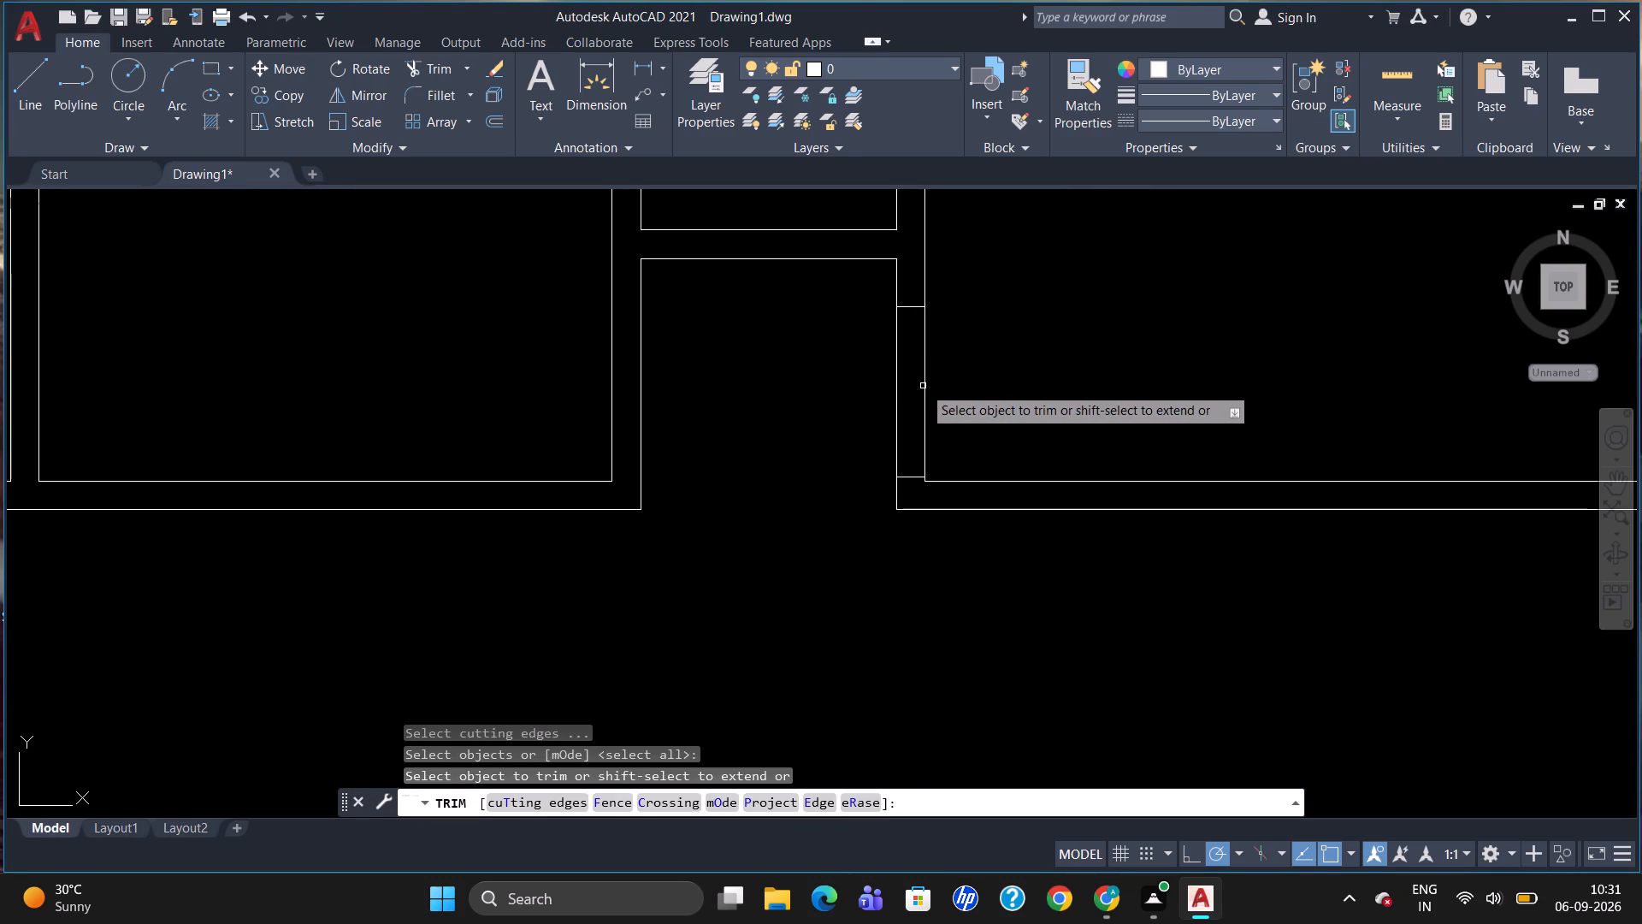
left_click(923, 387)
key("Escape")
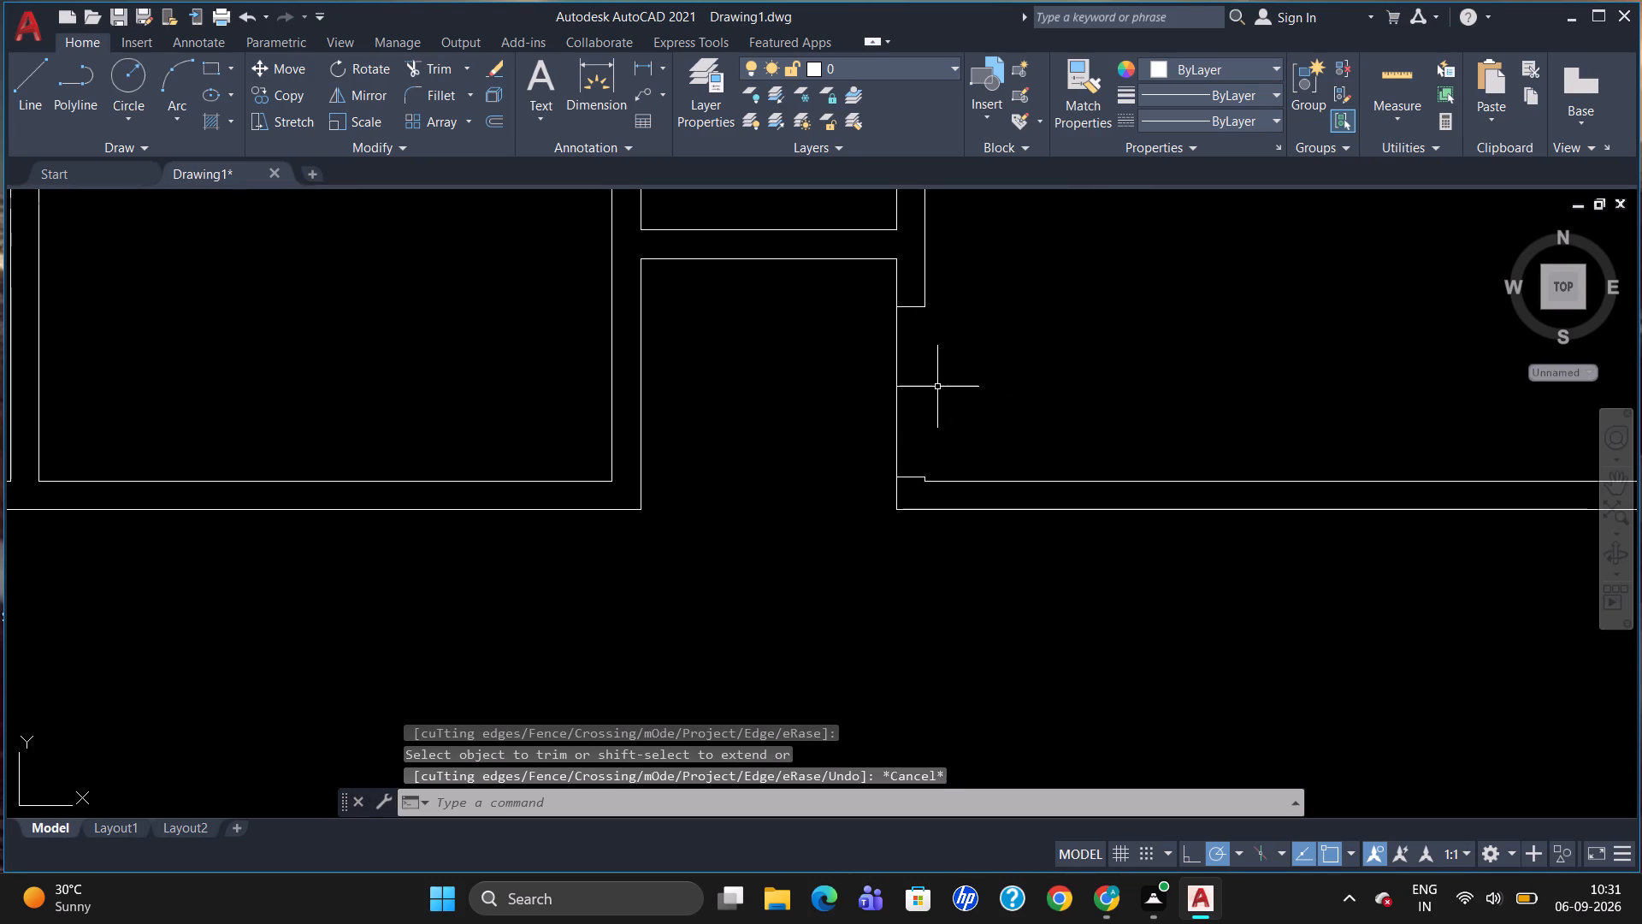
Draw a line across the third vertical partition, tracked 9" above the upper narrow room's lower-right inner corner.
scroll(948, 424, "down", 2)
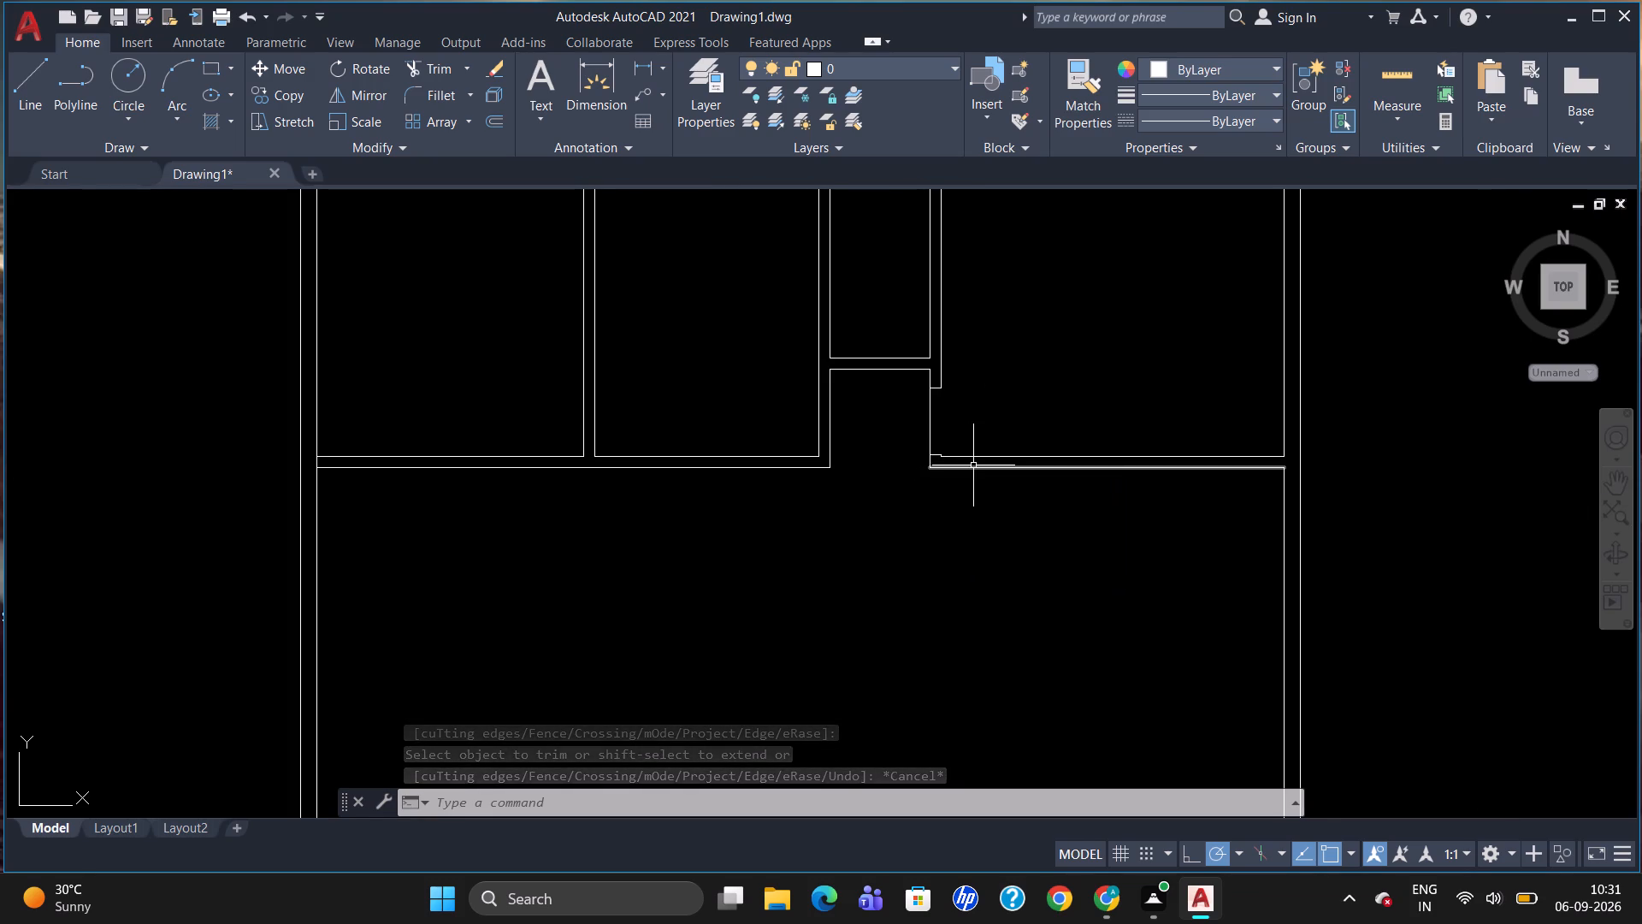
scroll(973, 465, "down", 2)
scroll(959, 406, "up", 3)
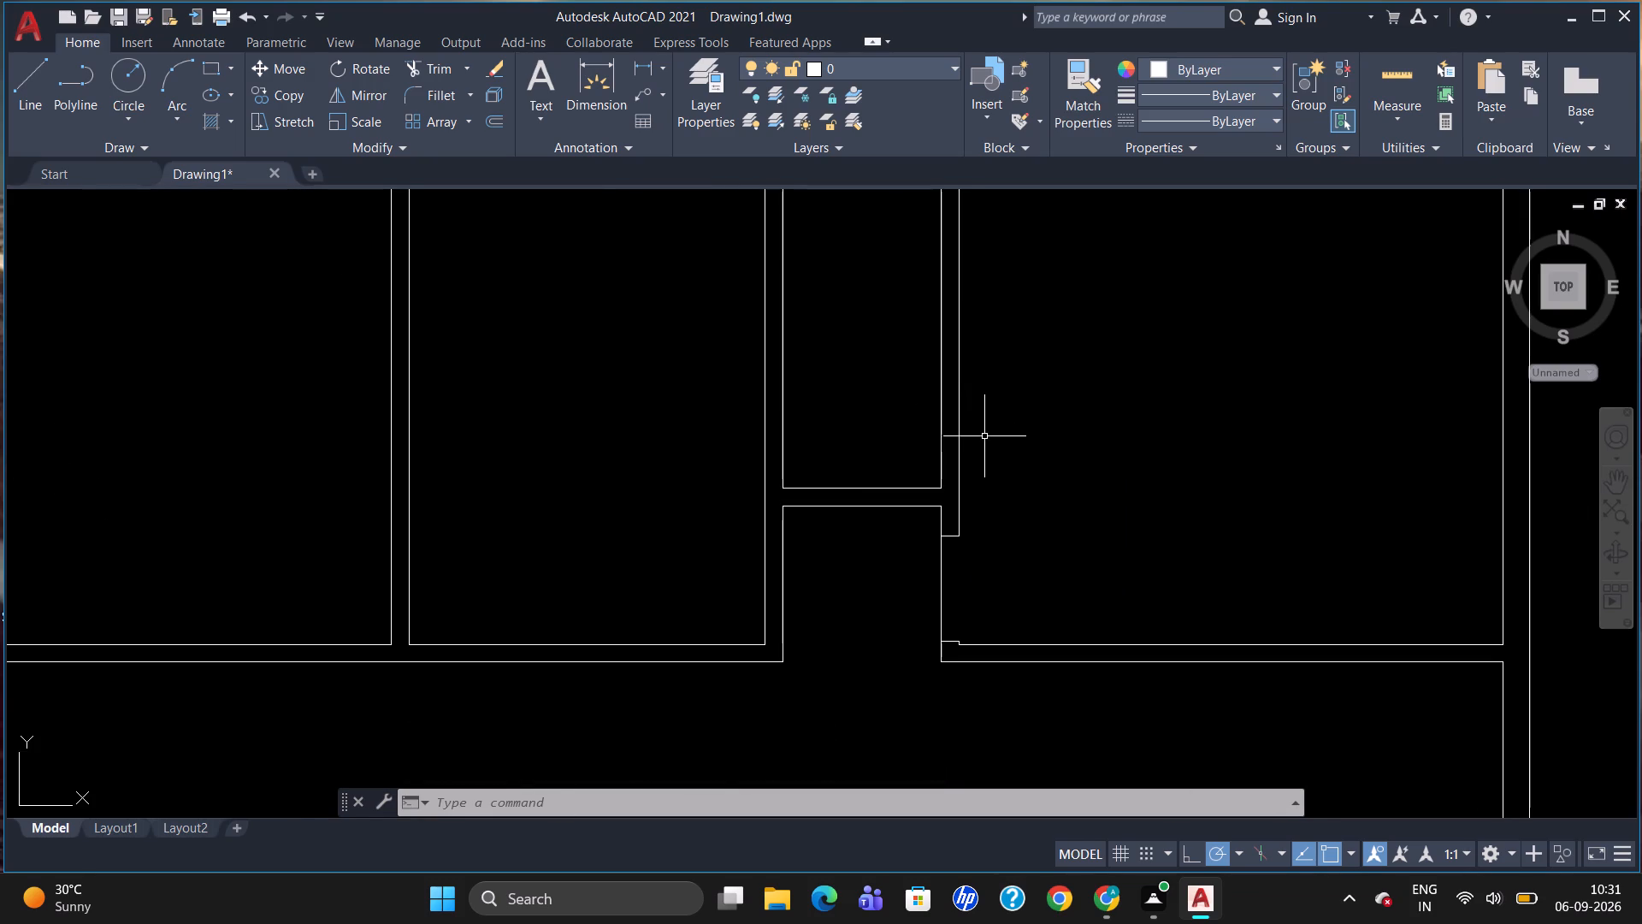
scroll(991, 452, "down", 2)
scroll(990, 396, "up", 1)
key("l")
key("Return")
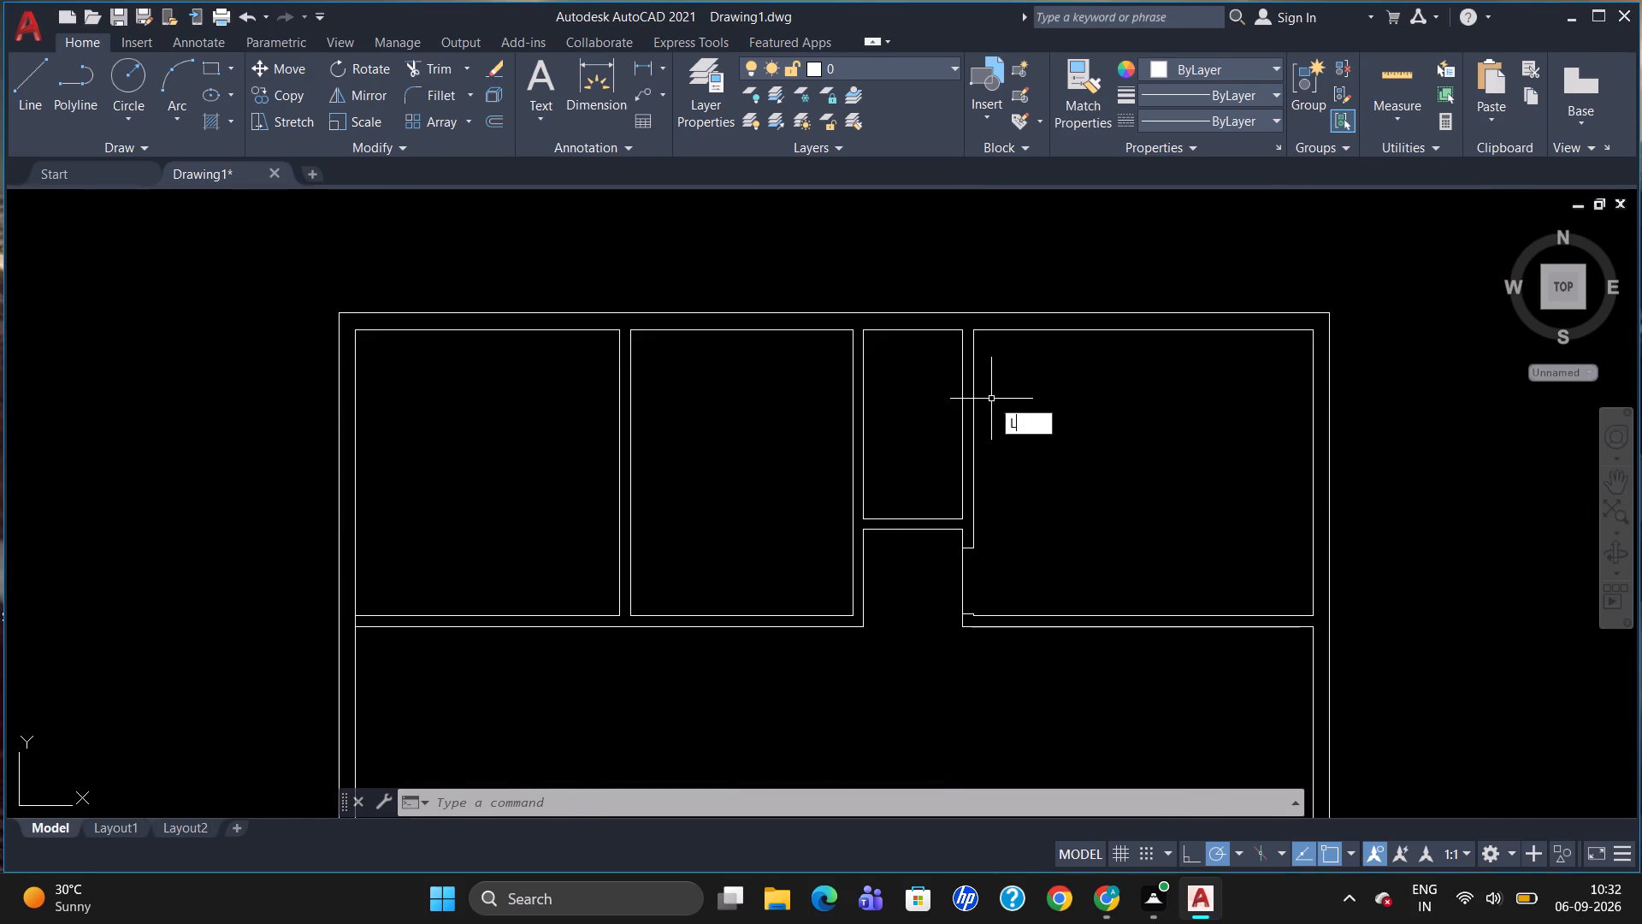
type("TK")
key("Return")
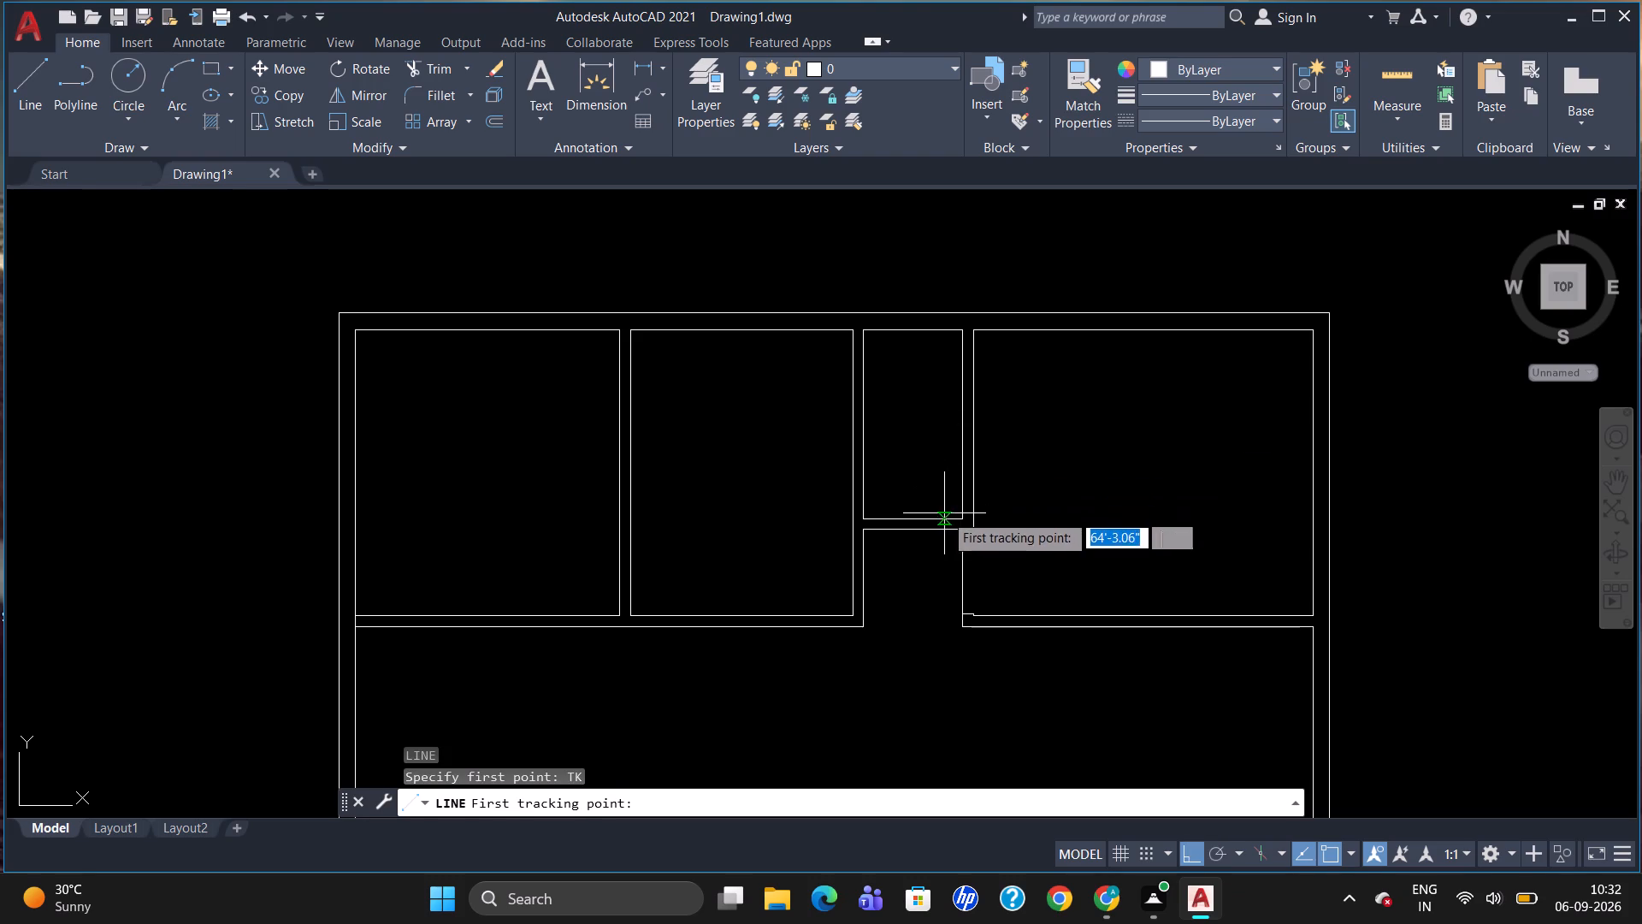
left_click(964, 521)
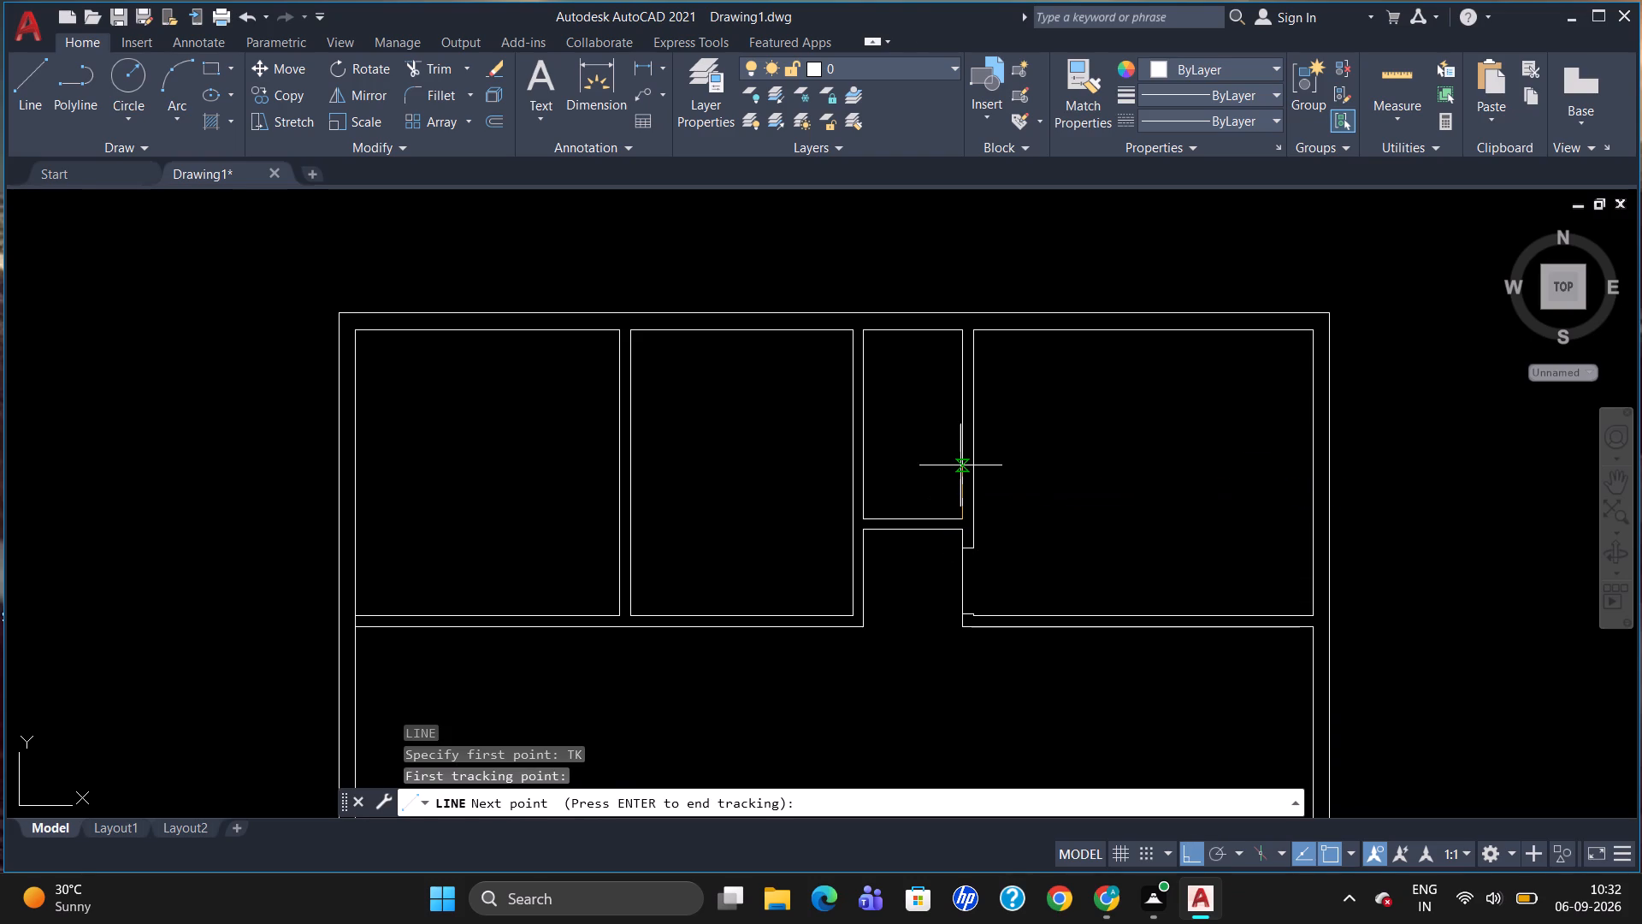
key("9")
key("shift+quotedbl")
key("Return")
key("Return")
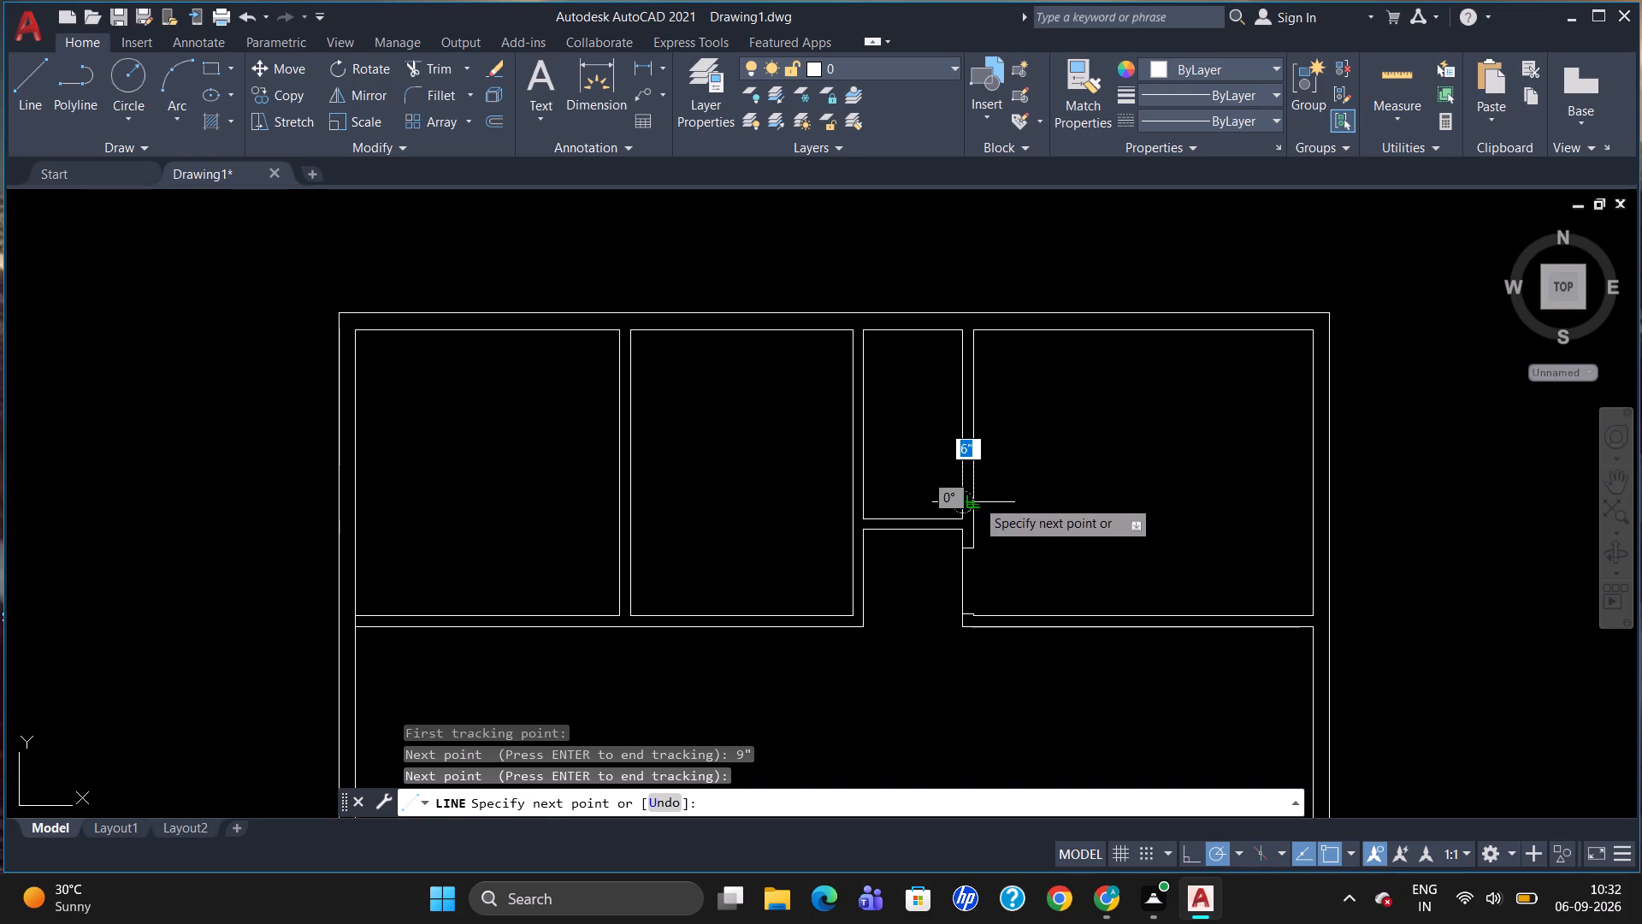
left_click(976, 499)
key("Escape")
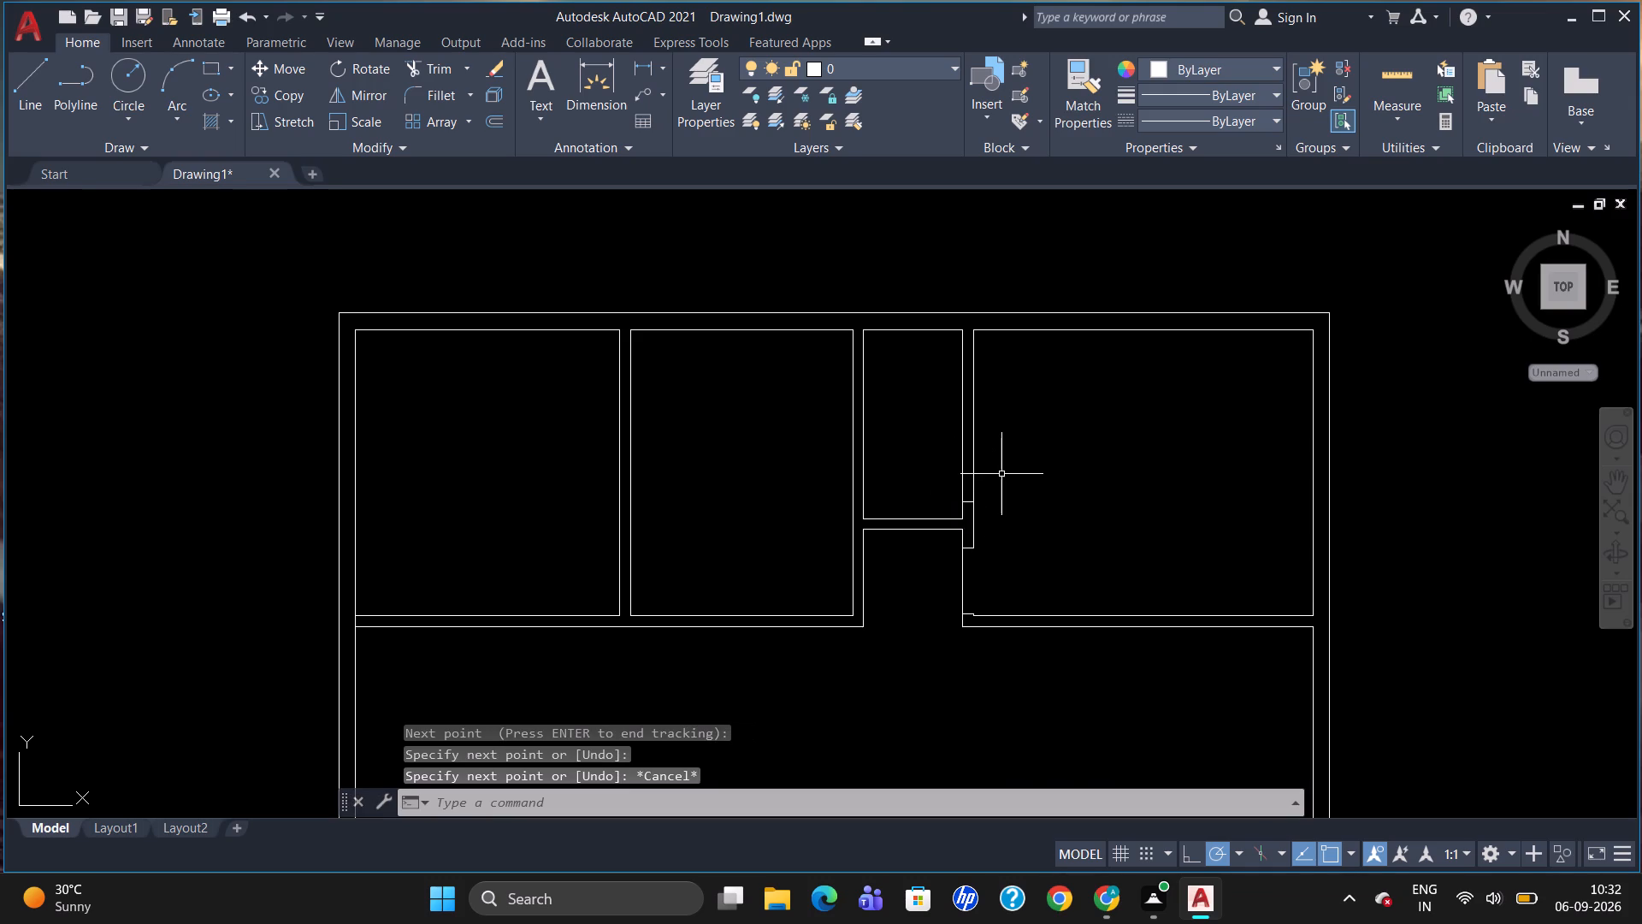
Offset the new short line 2'6" upward to mark the narrow room's door opening in the third vertical partition.
key("o")
key("Return")
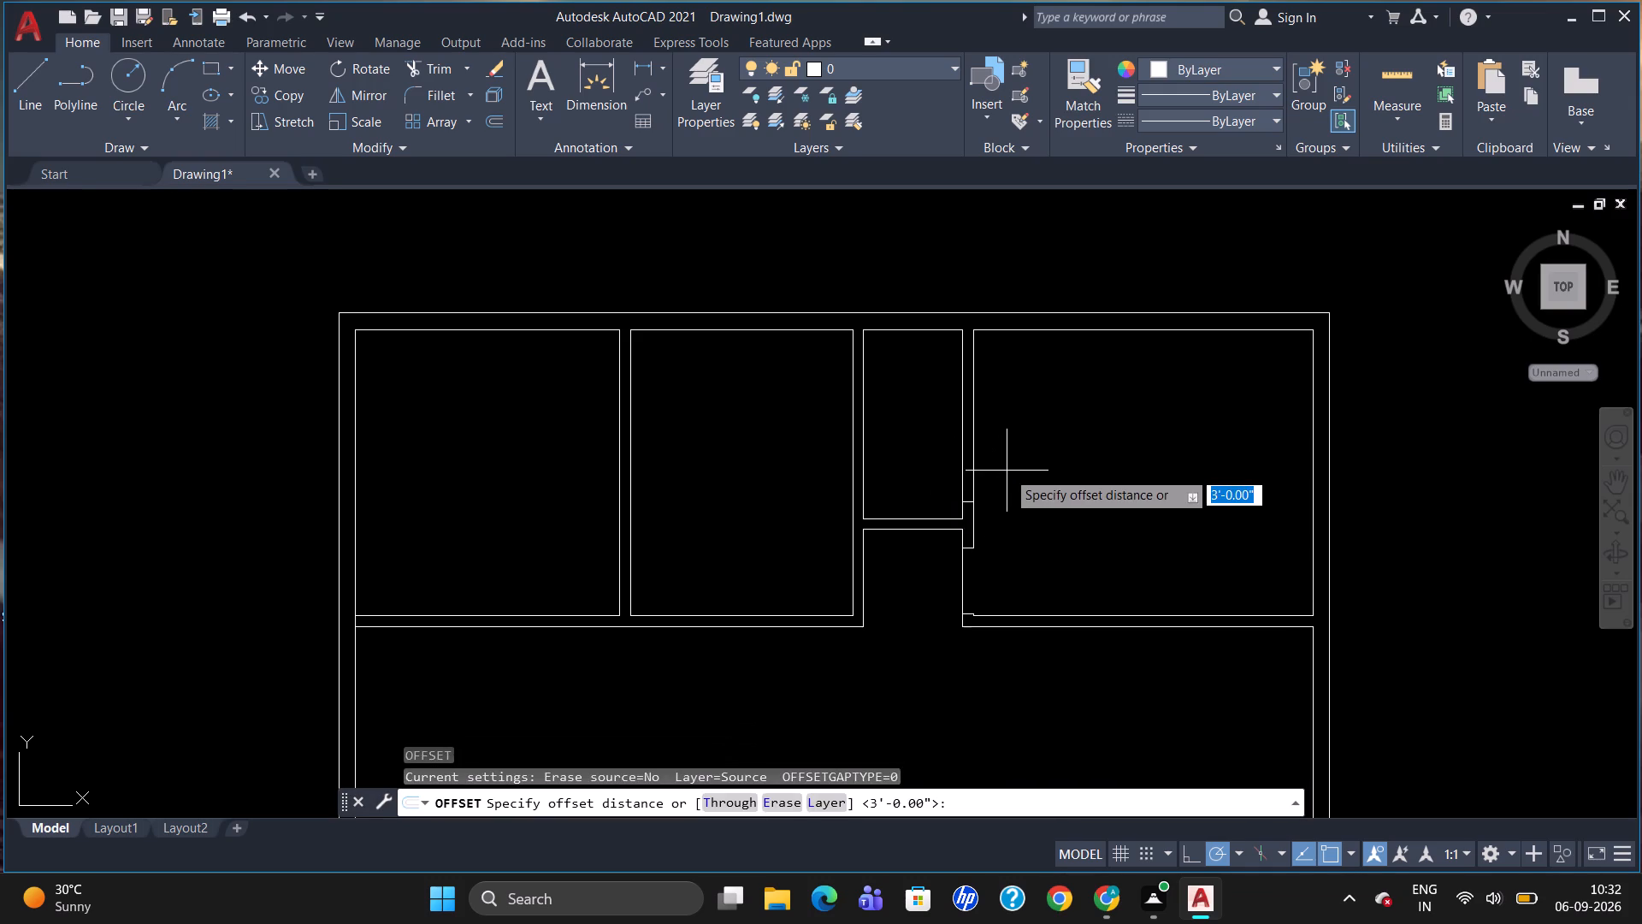
type("2'6\"")
key("Return")
left_click(974, 504)
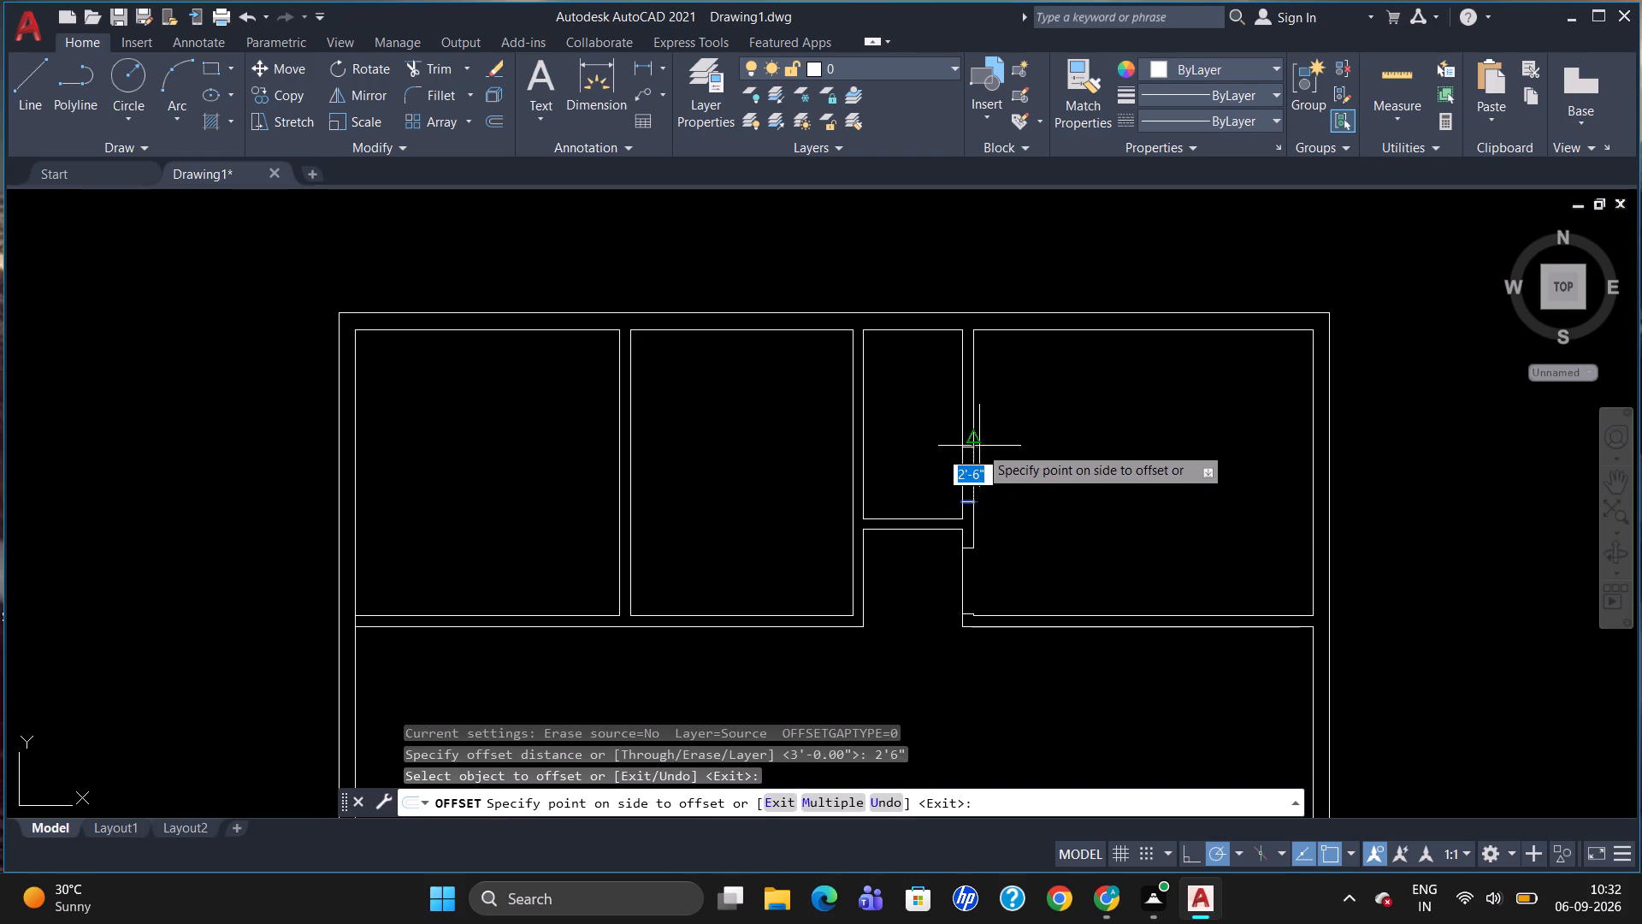
left_click(979, 445)
key("Escape")
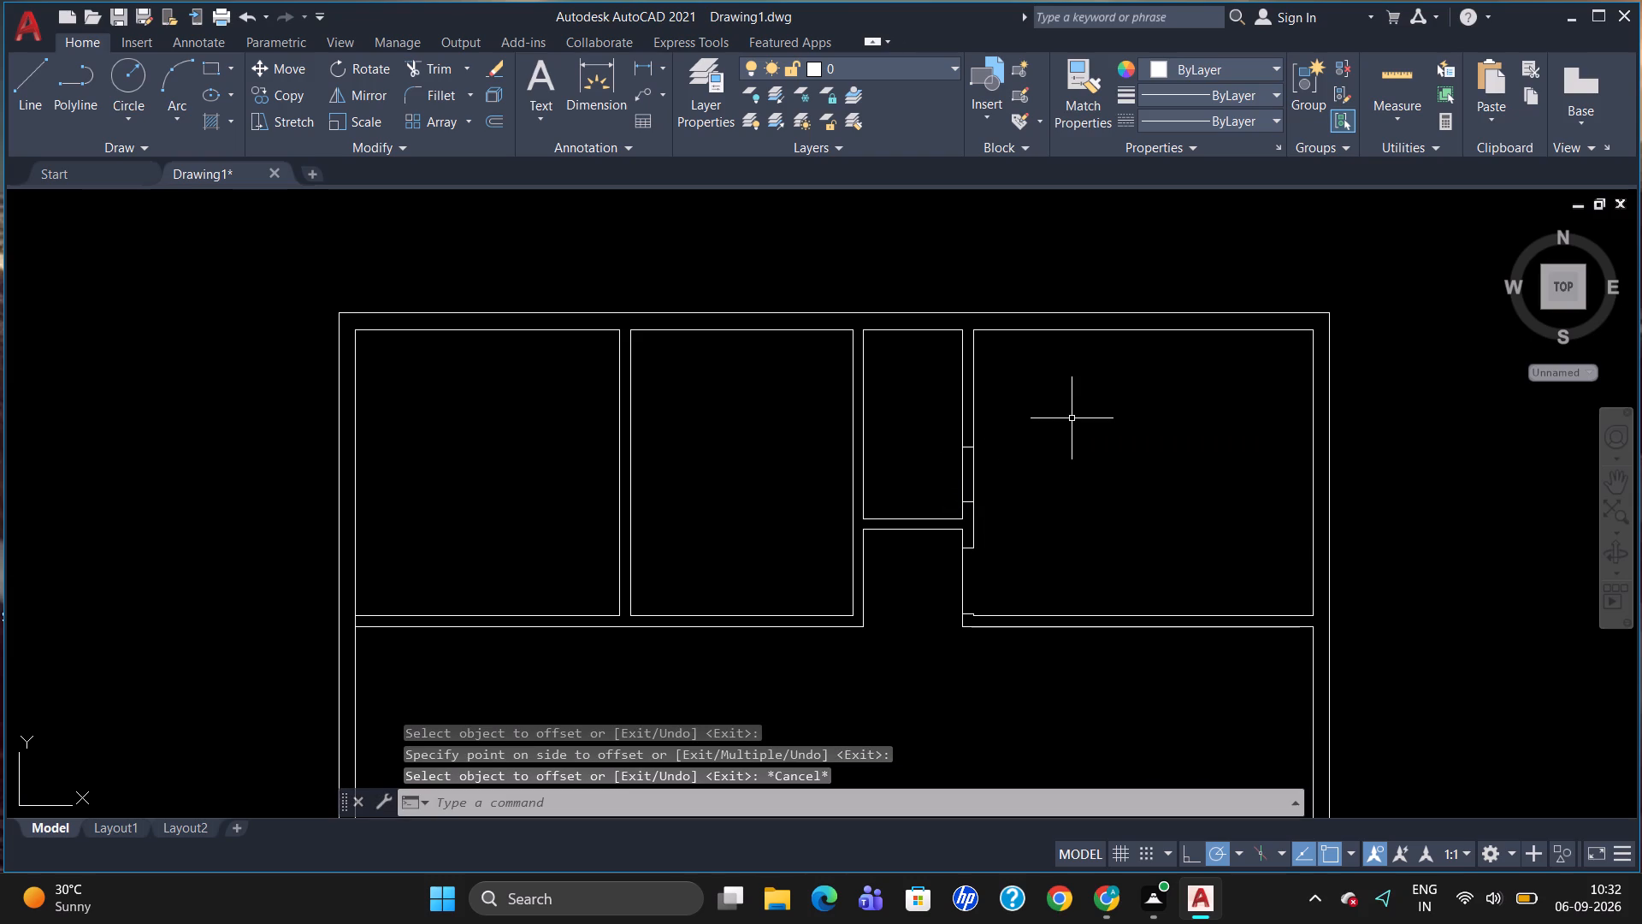
Trim the third vertical partition's left-hand face between the two short cross lines of the 2'6" opening.
type("TR")
key("Return")
key("Return")
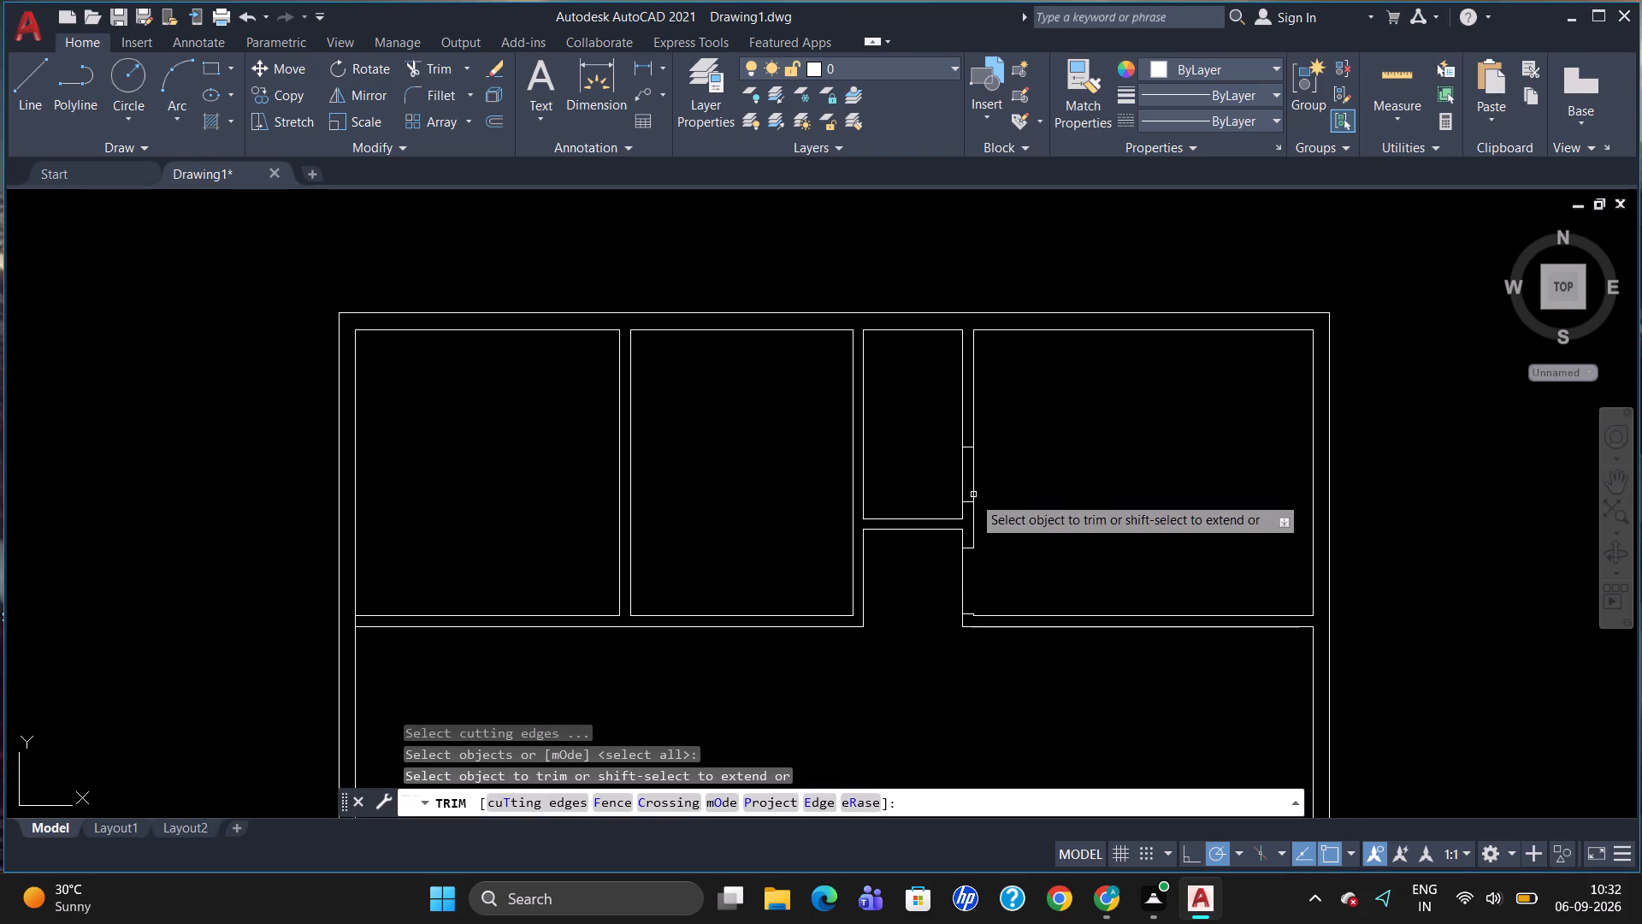
left_click(962, 471)
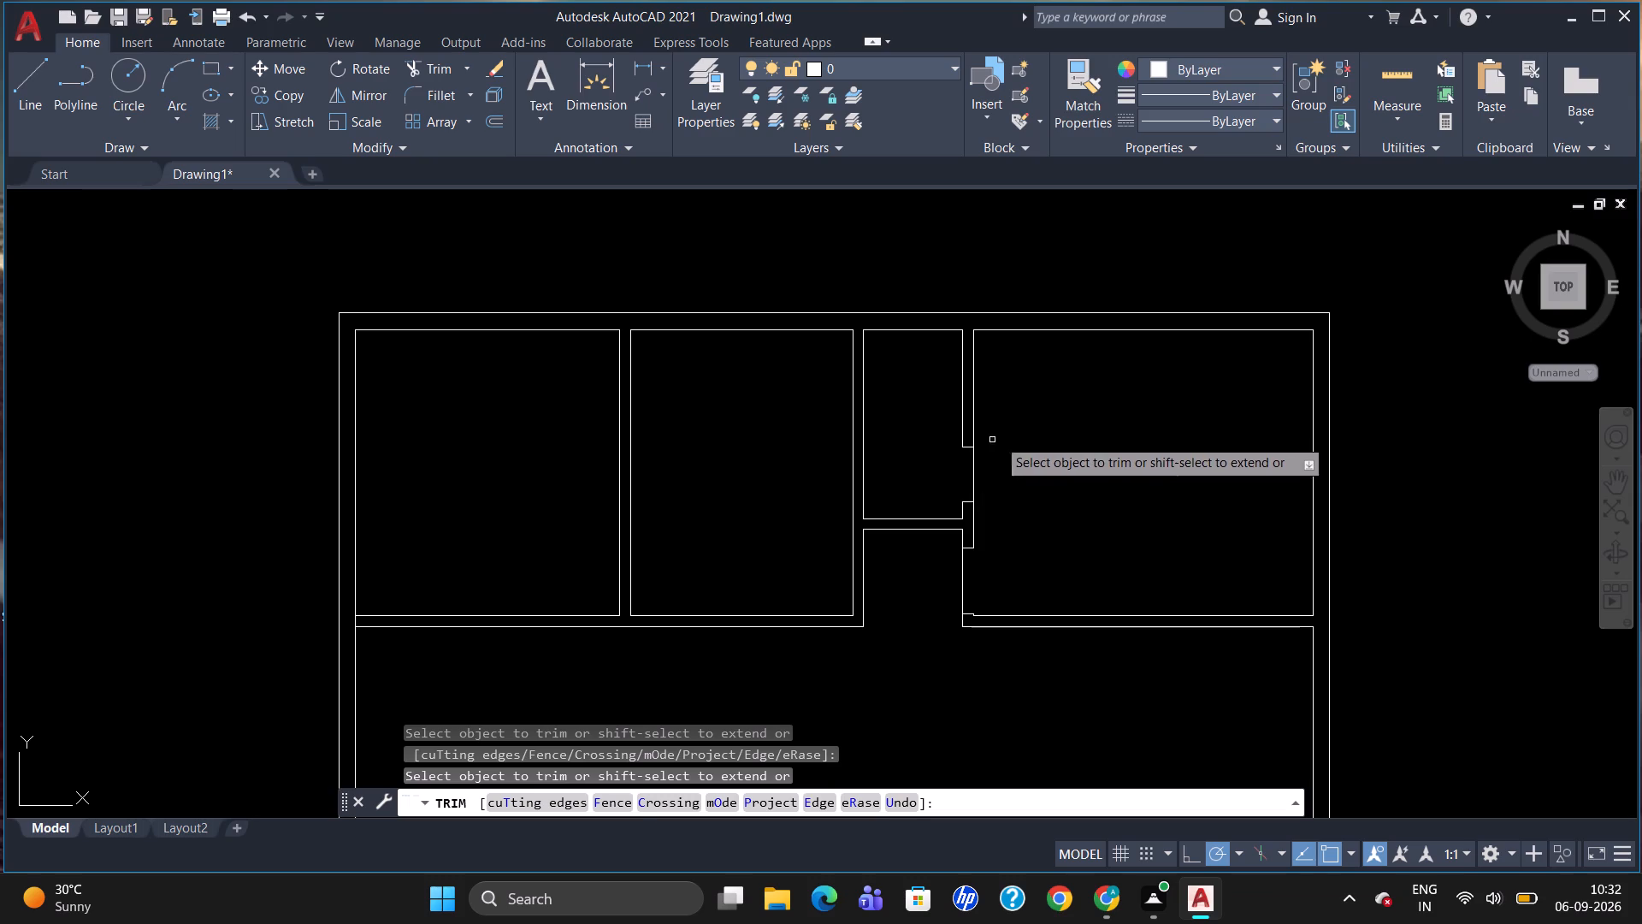
scroll(1118, 416, "down", 1)
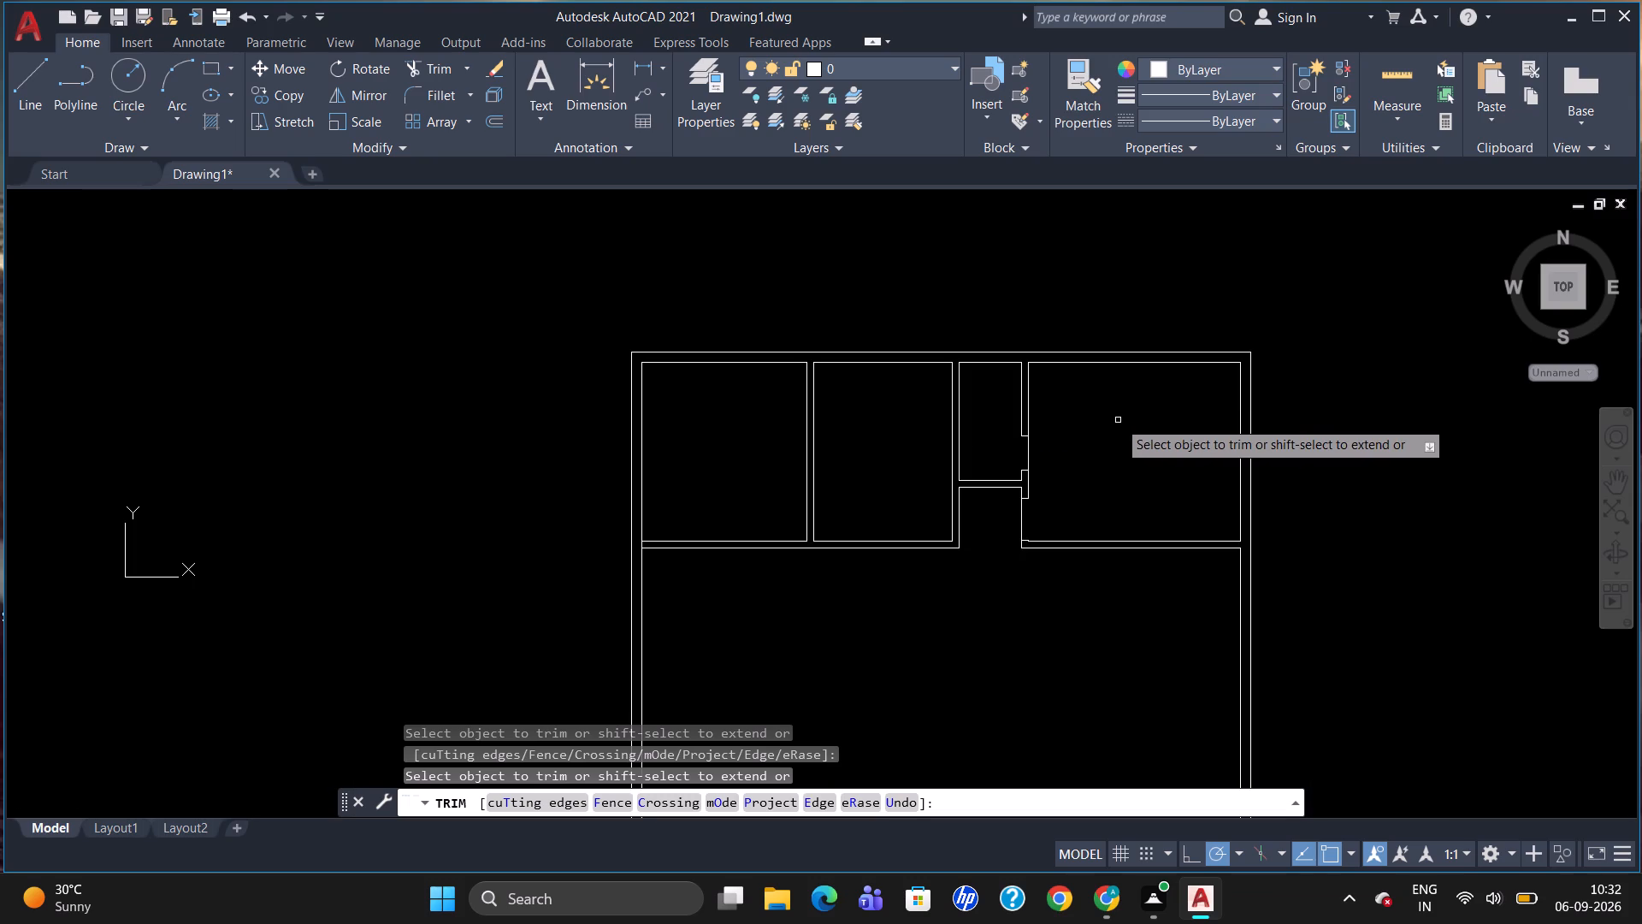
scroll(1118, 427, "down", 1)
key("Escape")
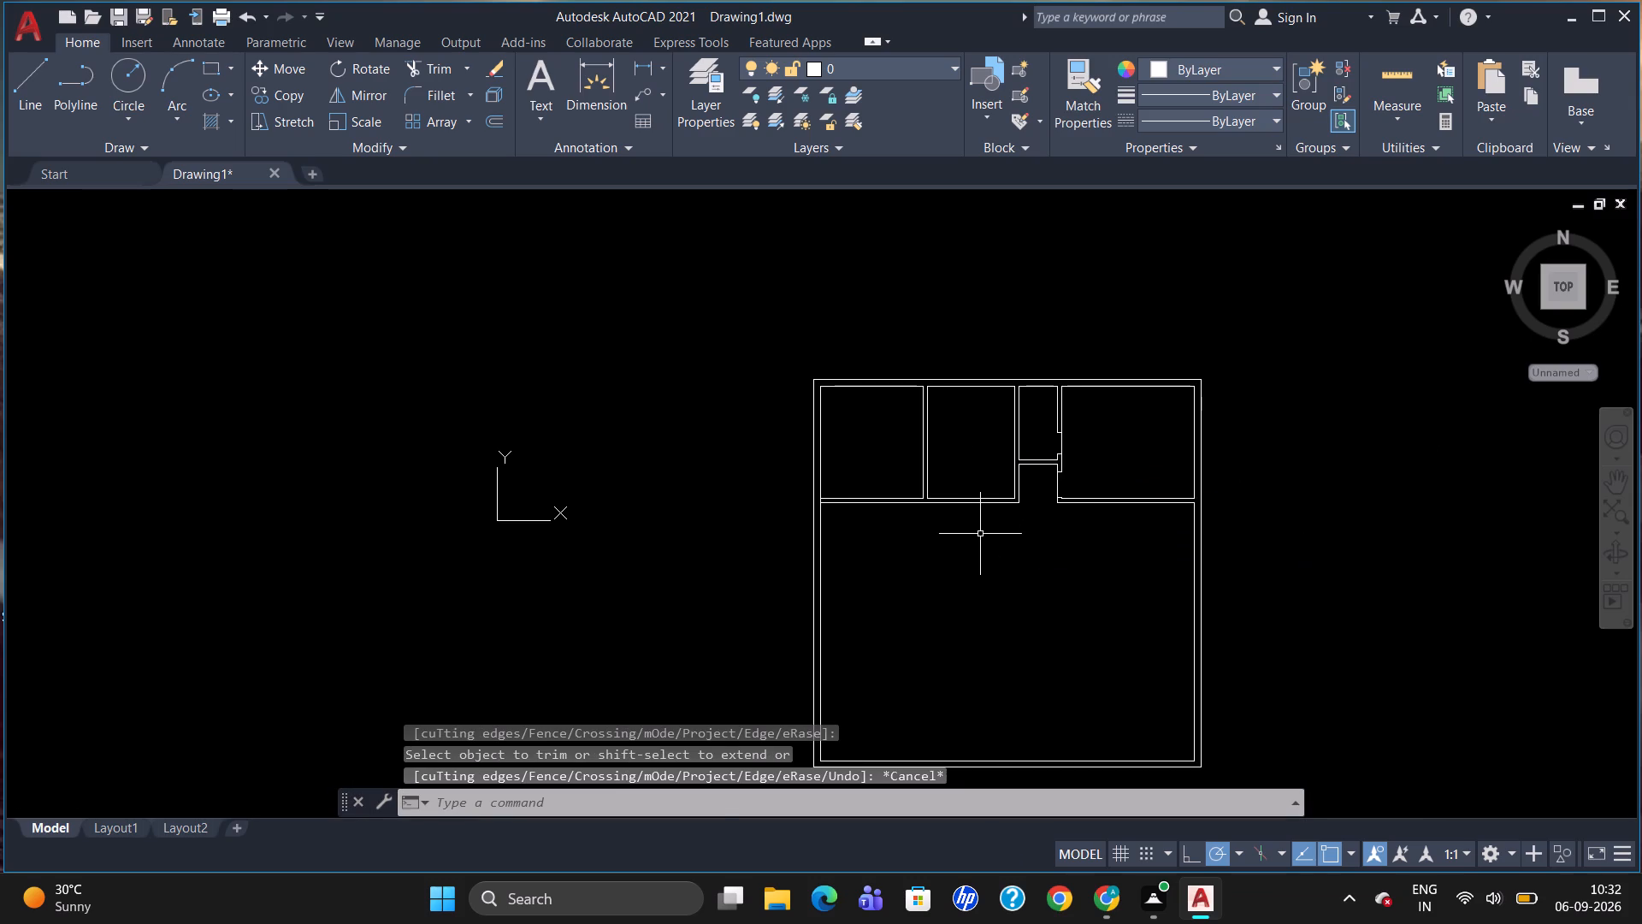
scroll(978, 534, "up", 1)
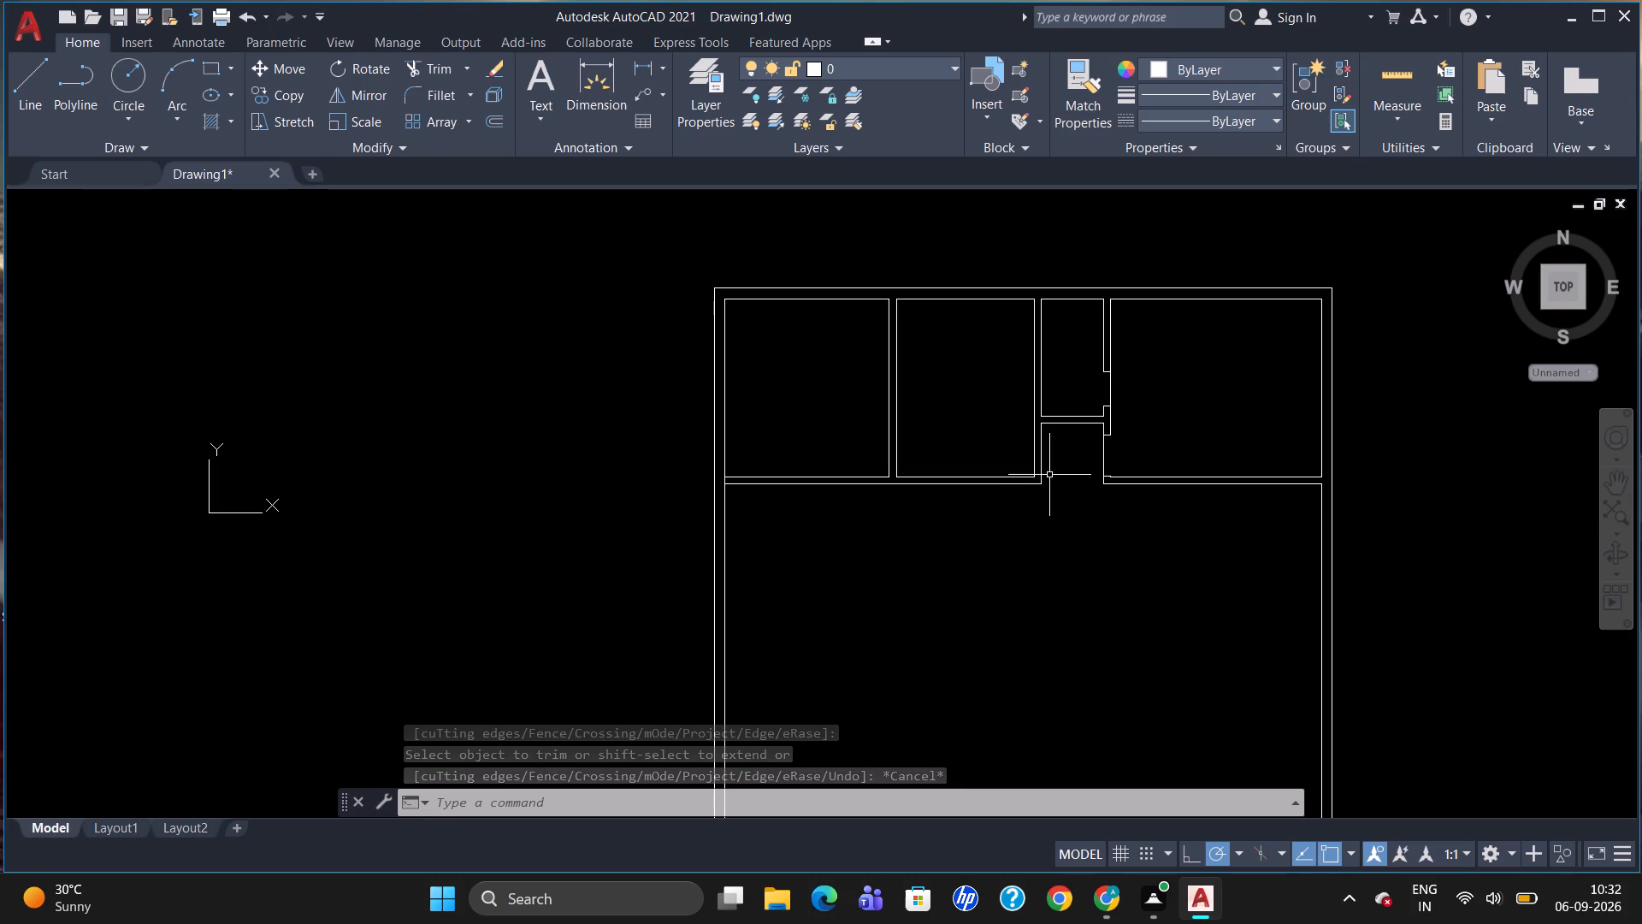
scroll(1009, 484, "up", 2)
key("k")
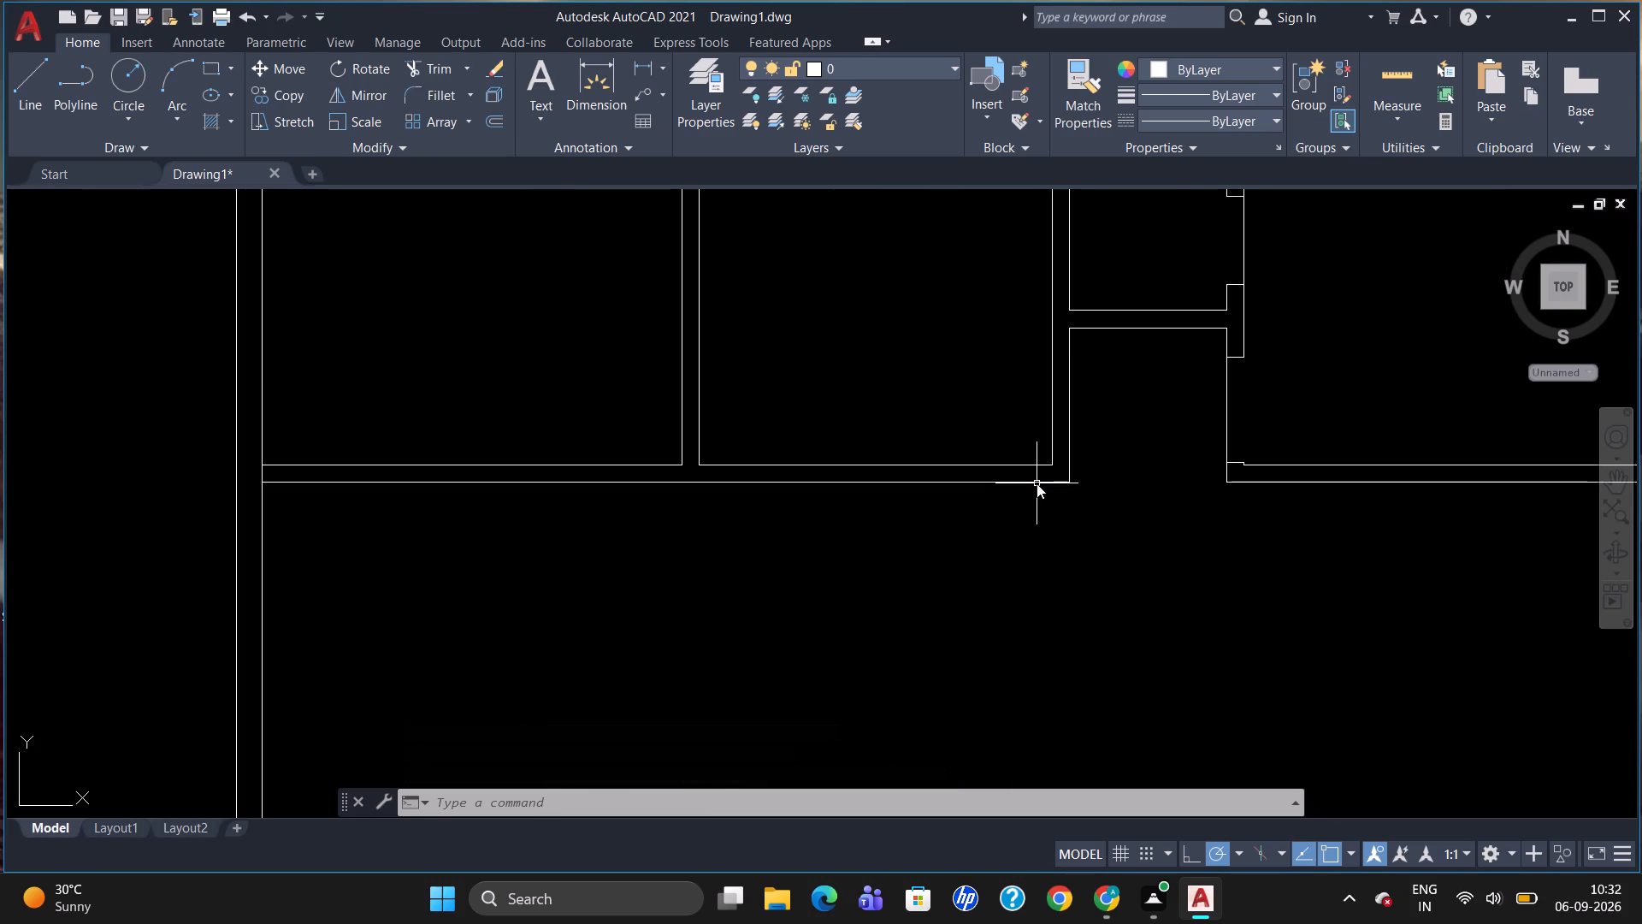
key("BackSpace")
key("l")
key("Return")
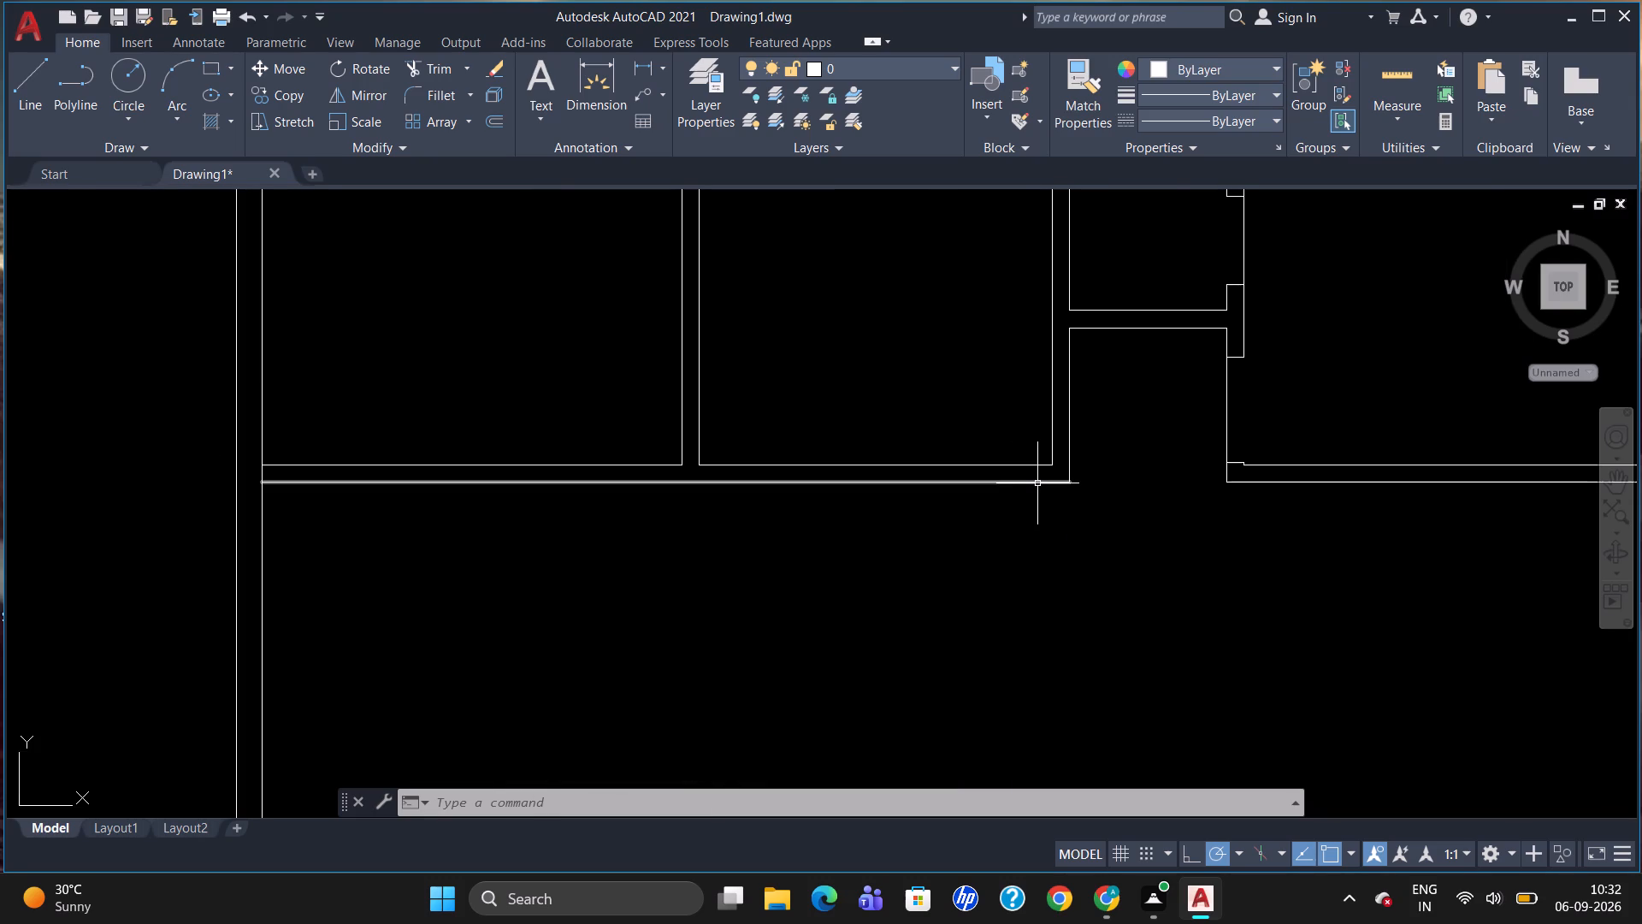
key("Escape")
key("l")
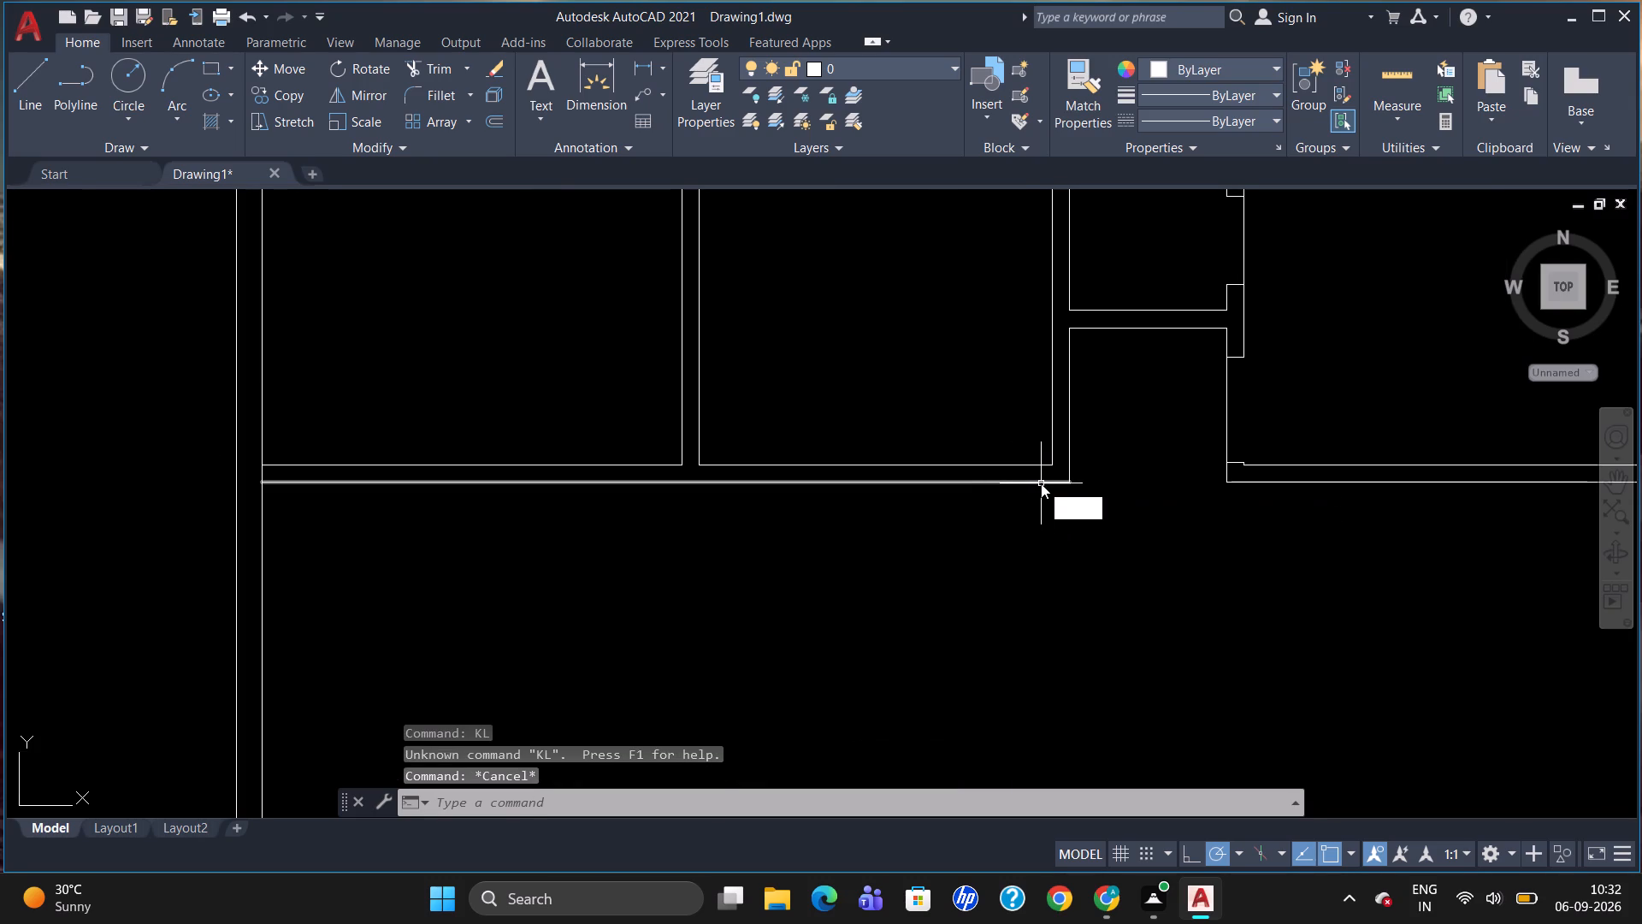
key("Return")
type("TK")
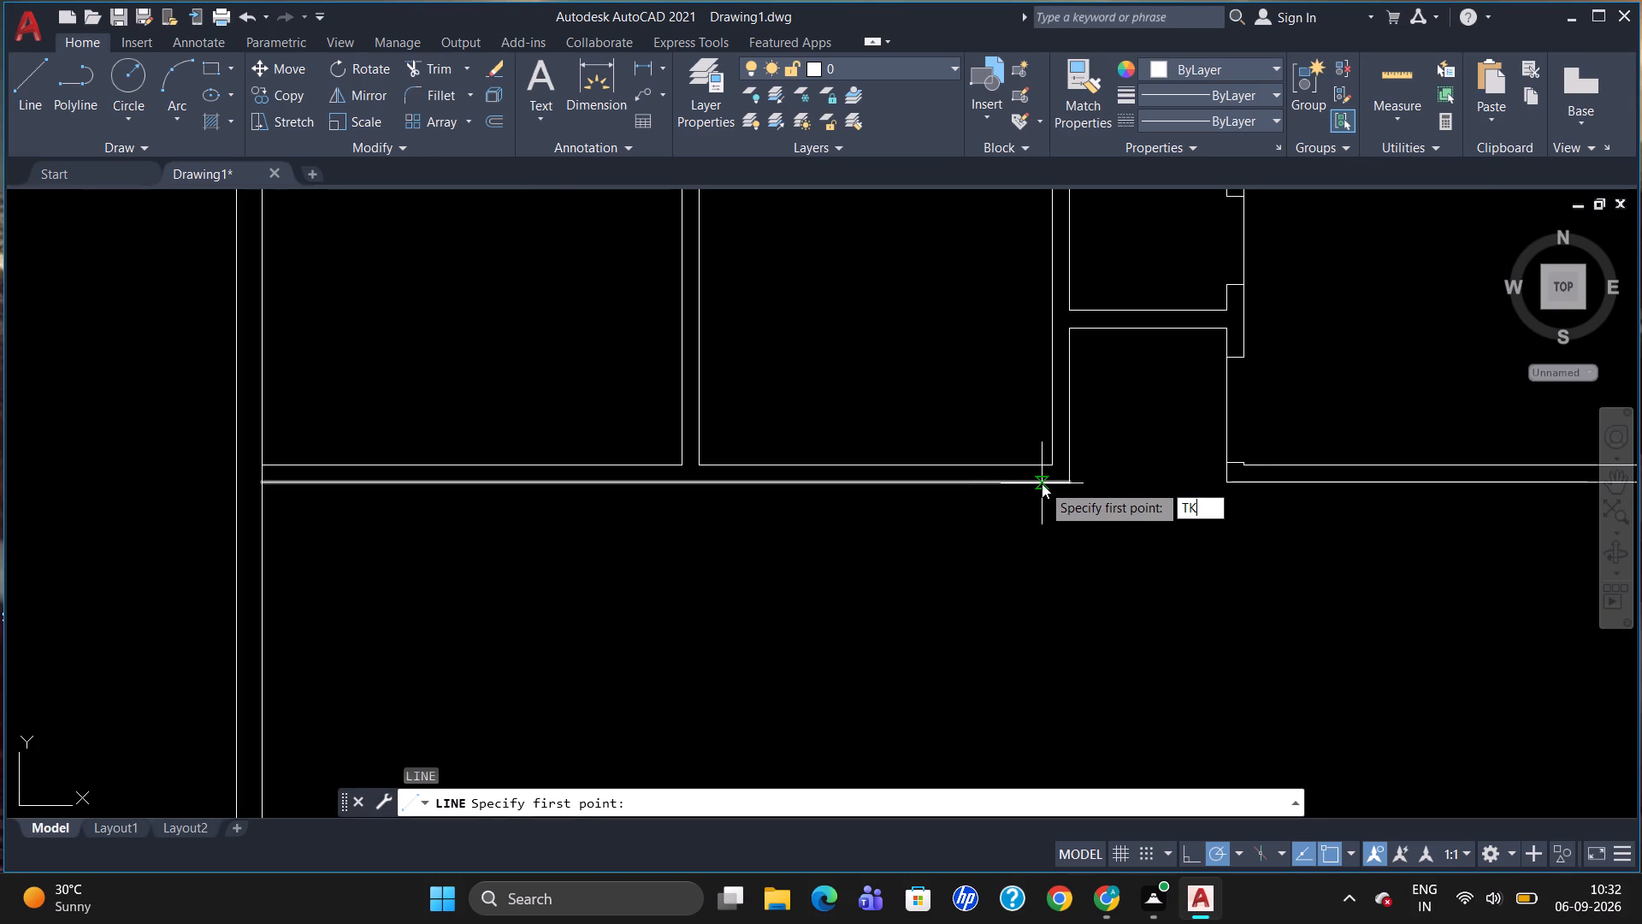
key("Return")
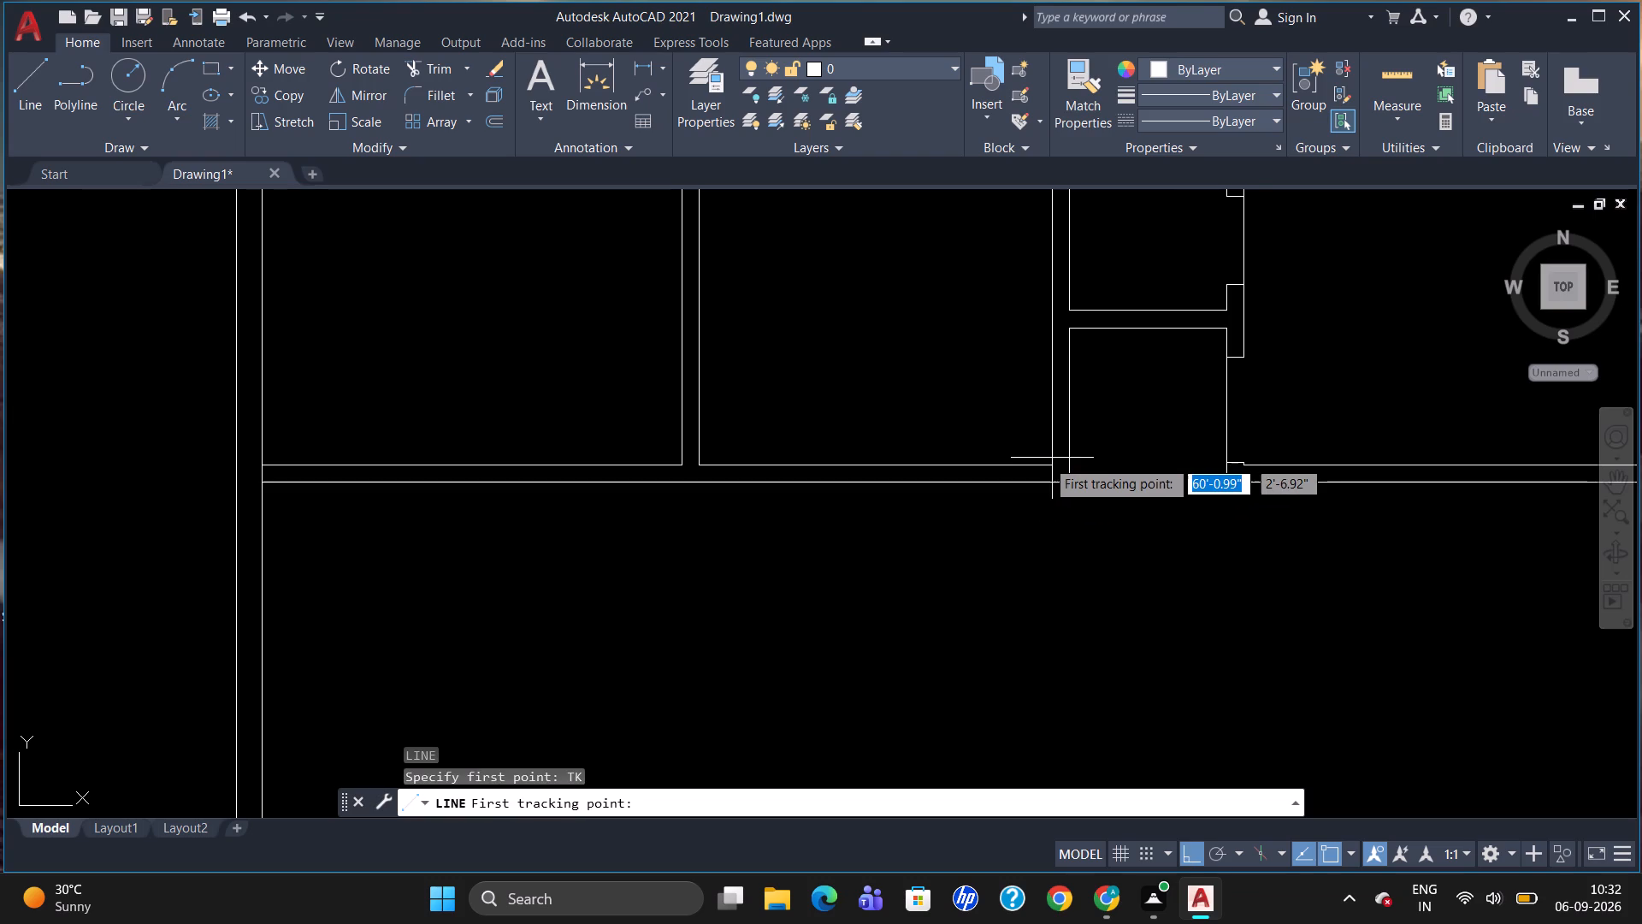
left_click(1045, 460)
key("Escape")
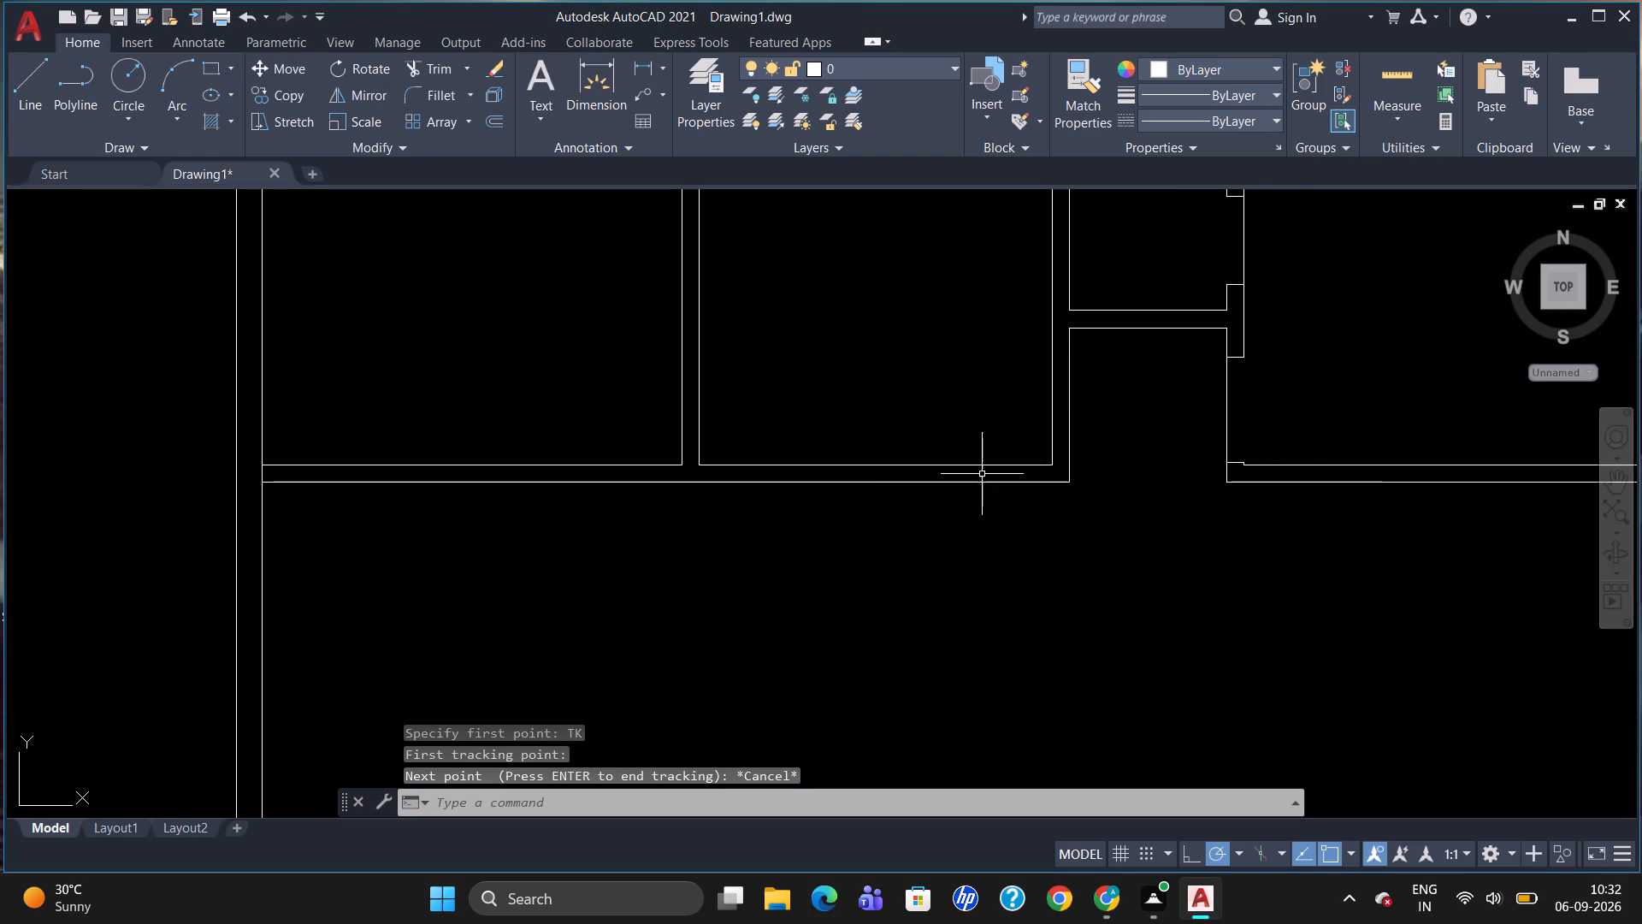
Draw a line across the horizontal partition, tracked 4" left of the second upper room's lower-right inner corner.
key("l")
key("Return")
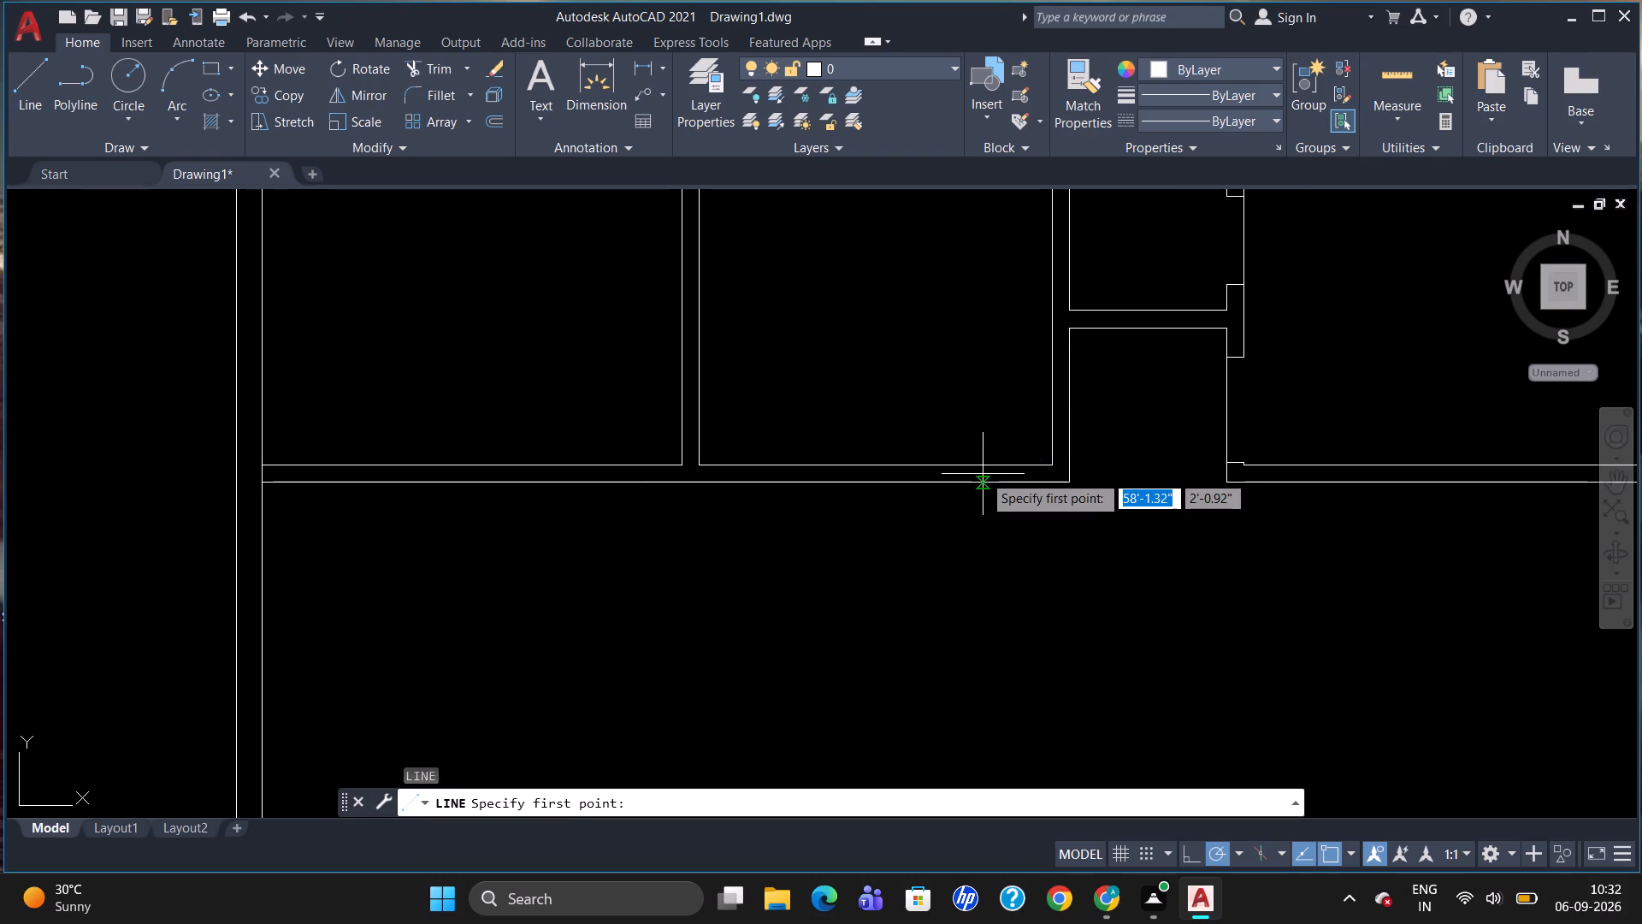
type("TK")
key("Return")
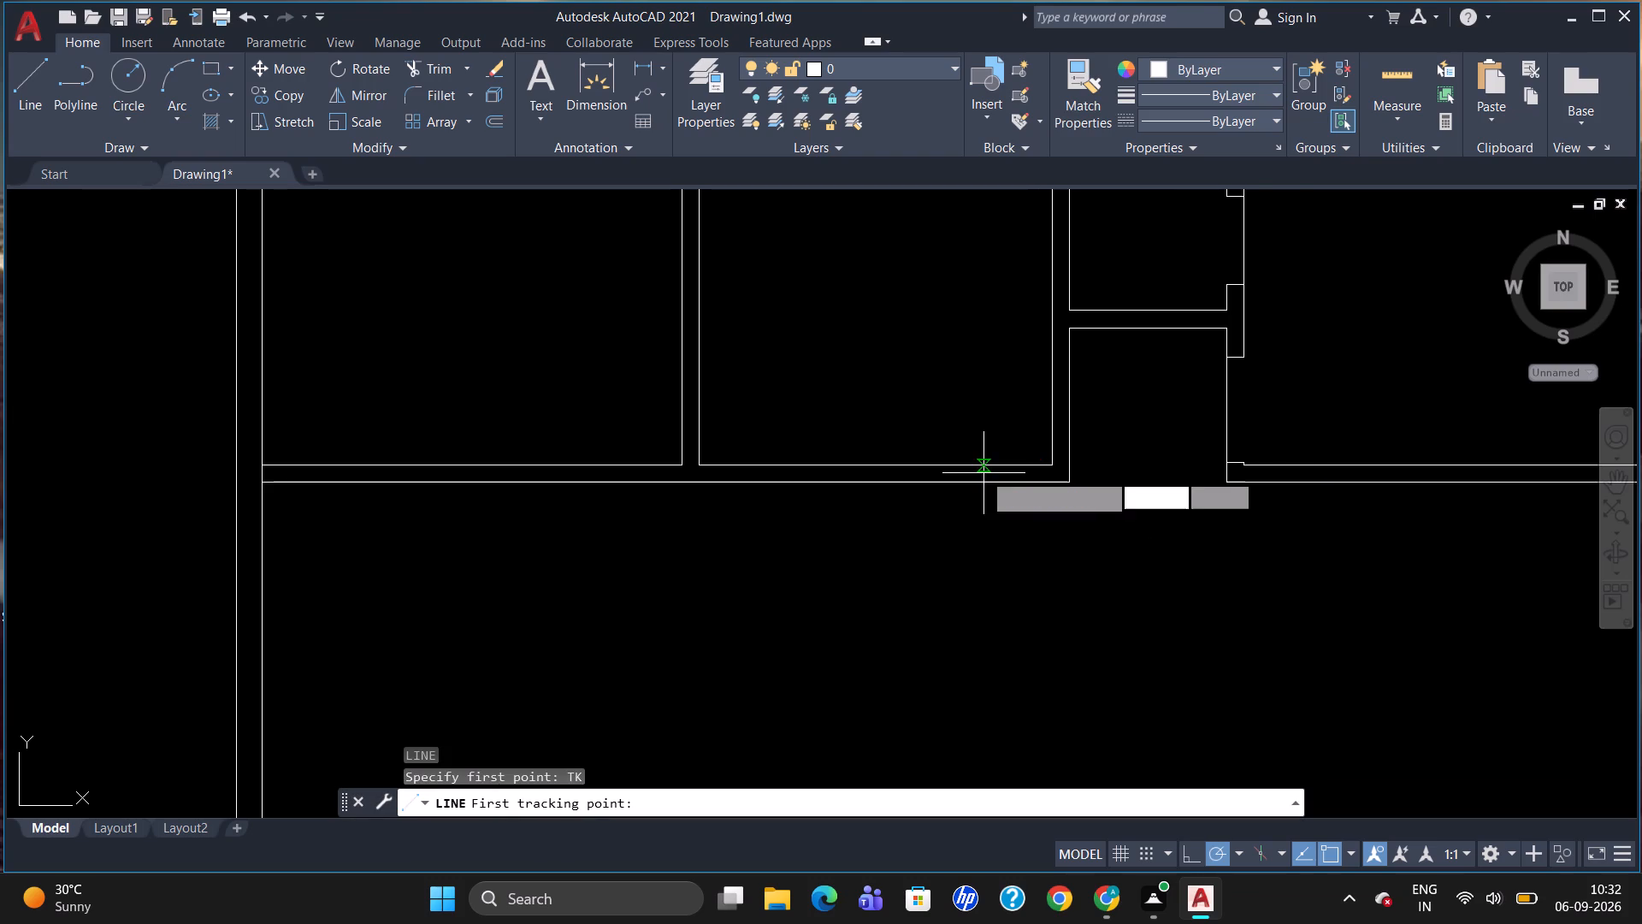
left_click(1055, 461)
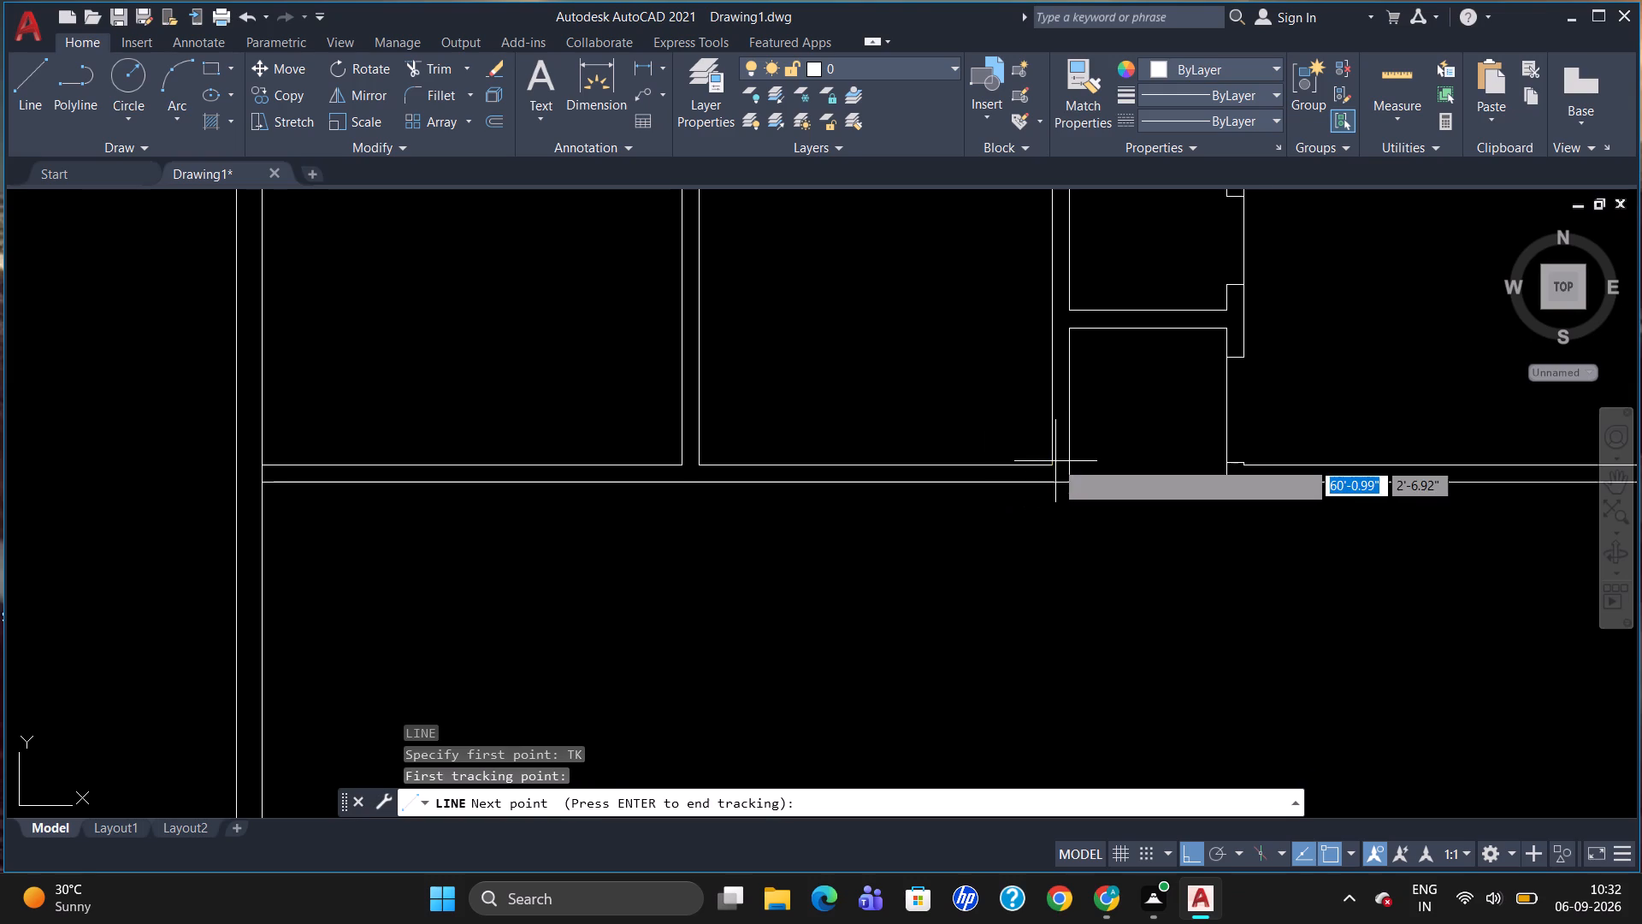
type("4\"")
key("Return")
key("Return")
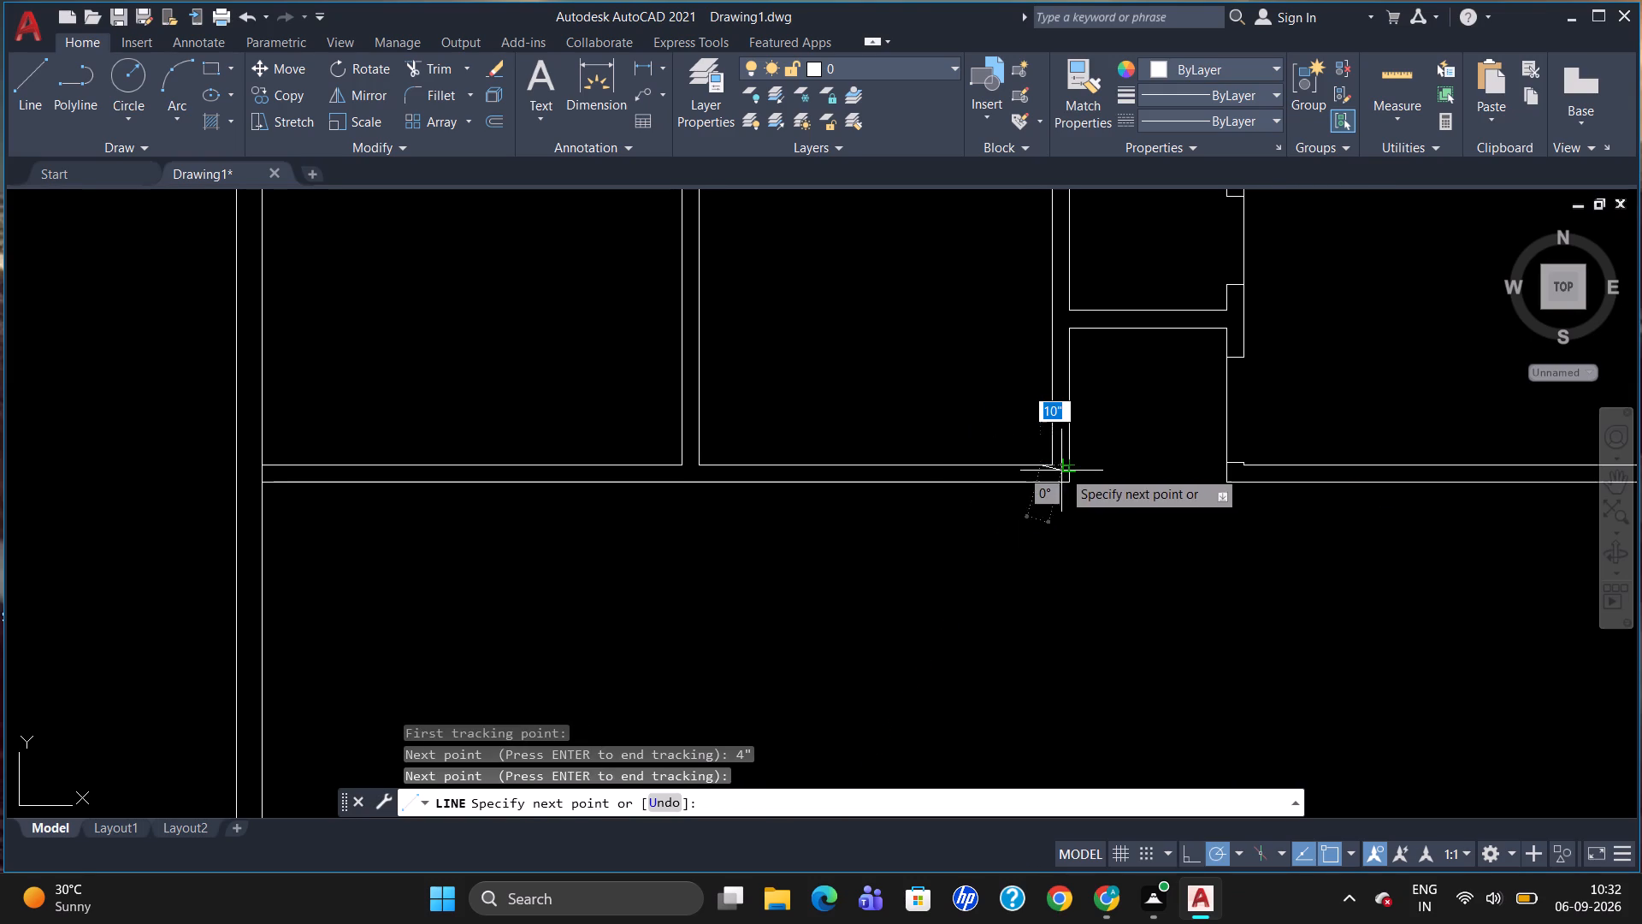
scroll(1048, 483, "up", 2)
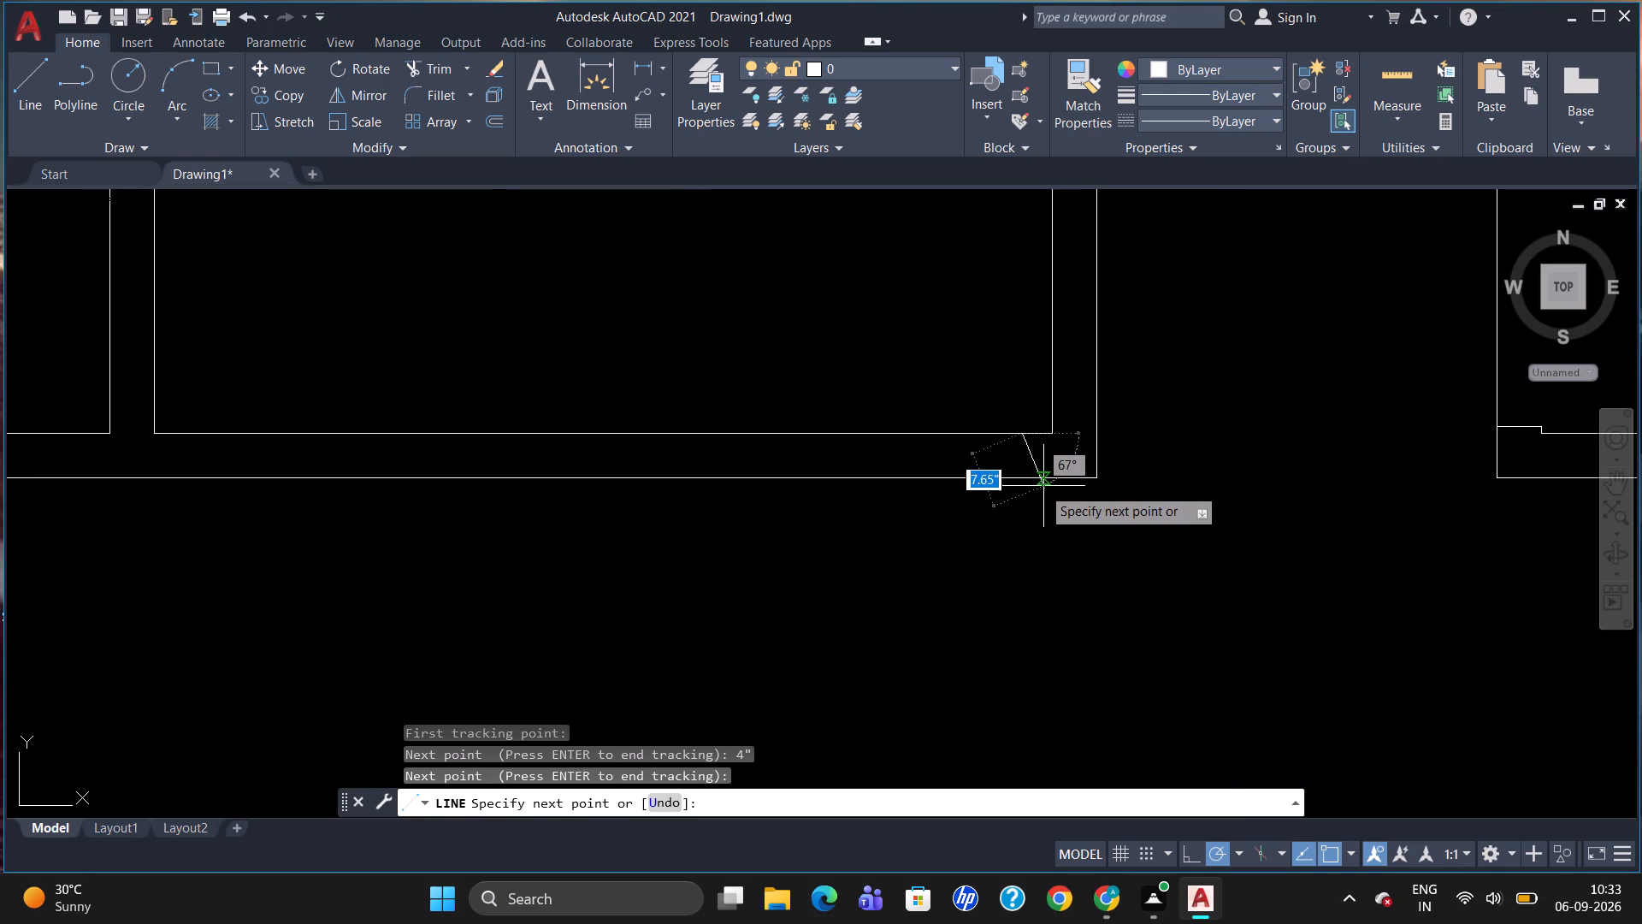
left_click(1024, 480)
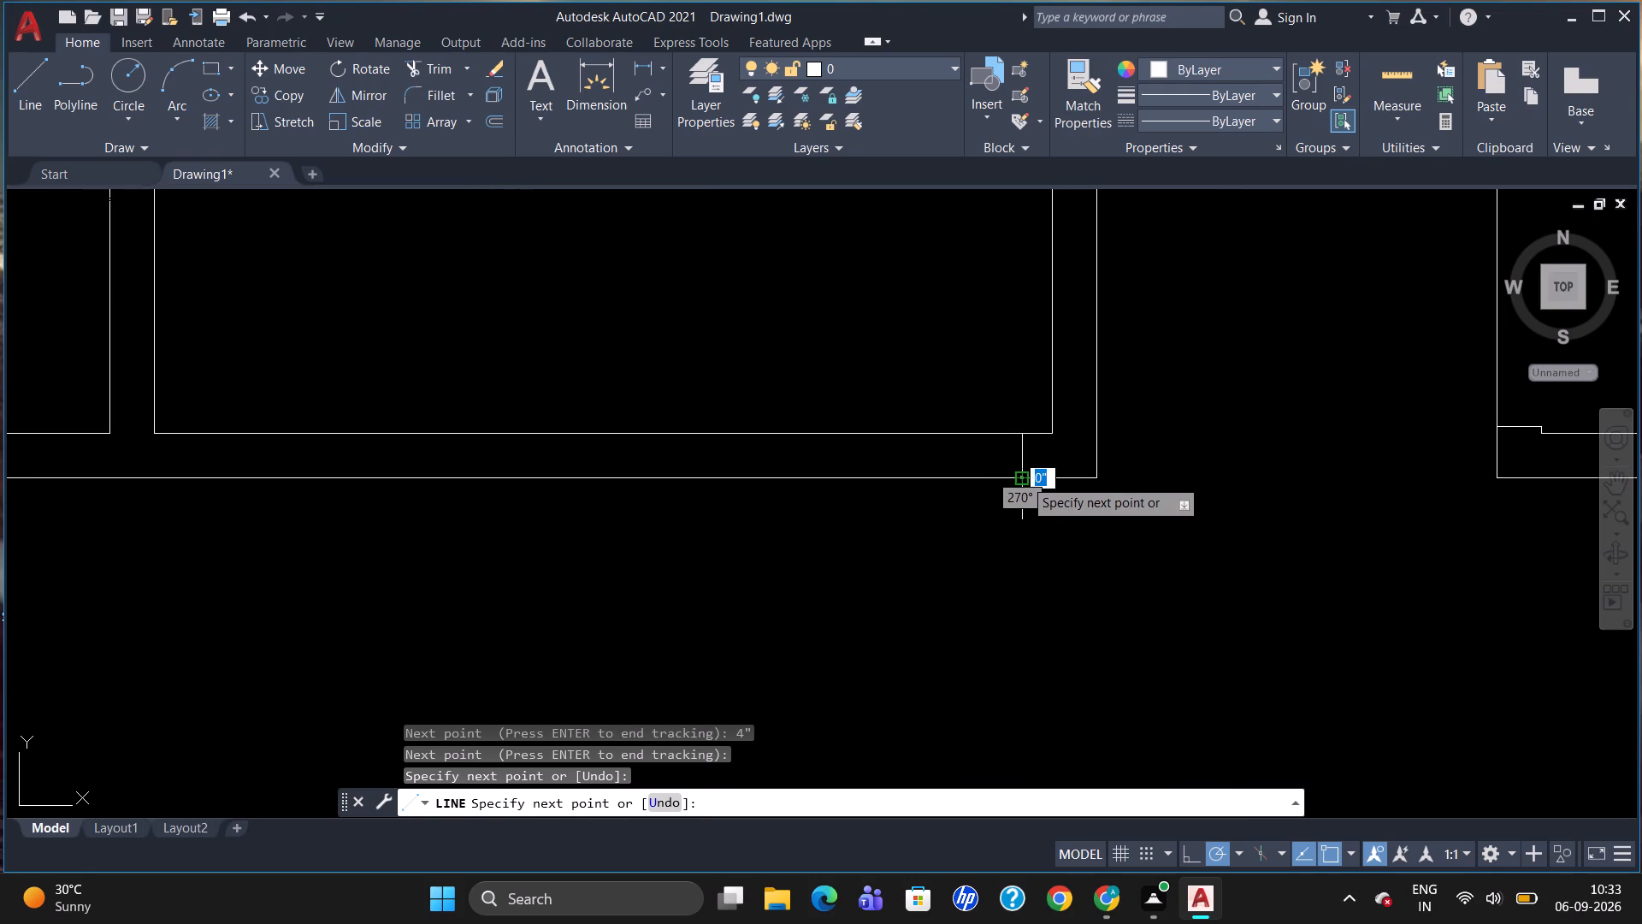
key("Escape")
Offset the new short line 3' to the left to mark the second upper room's door opening.
key("o")
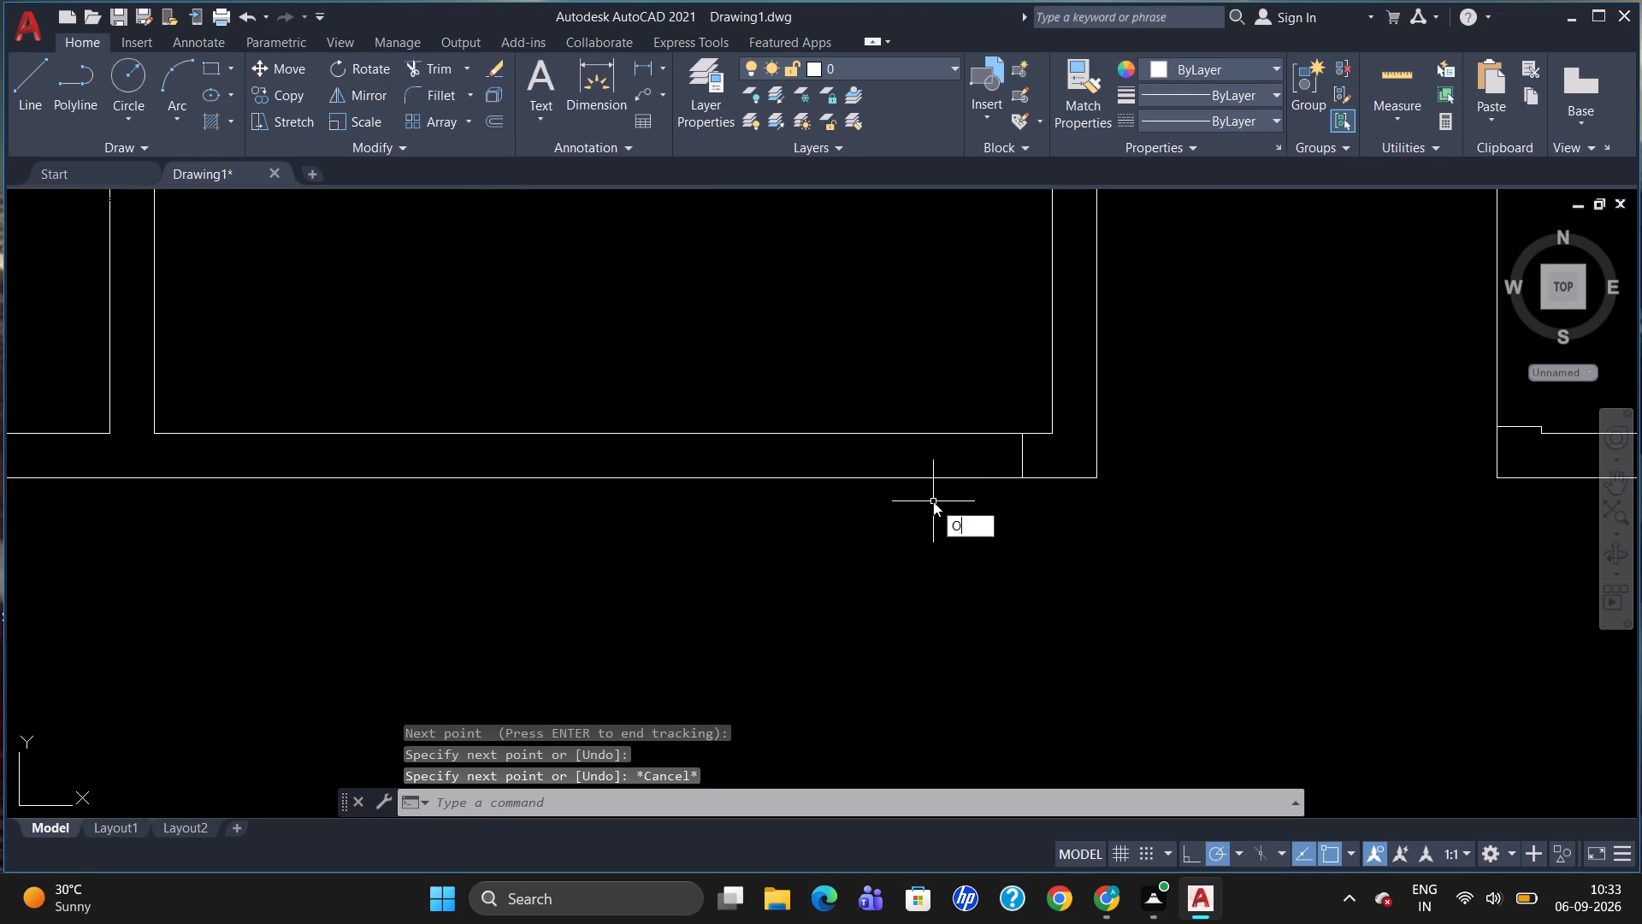
key("Return")
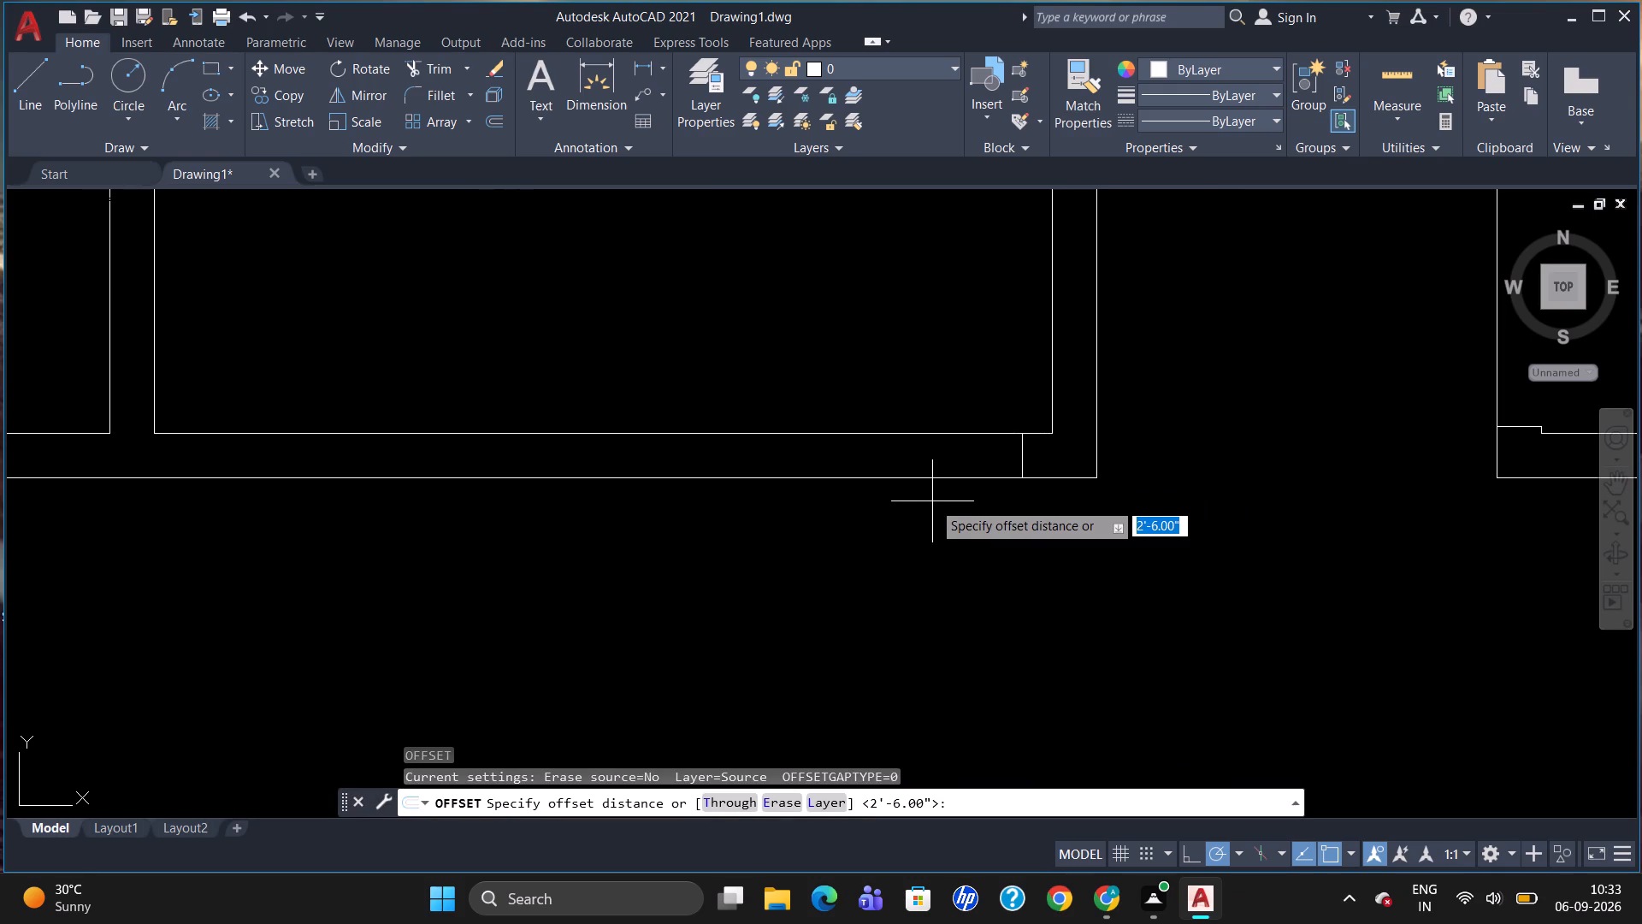
type("3'")
key("Return")
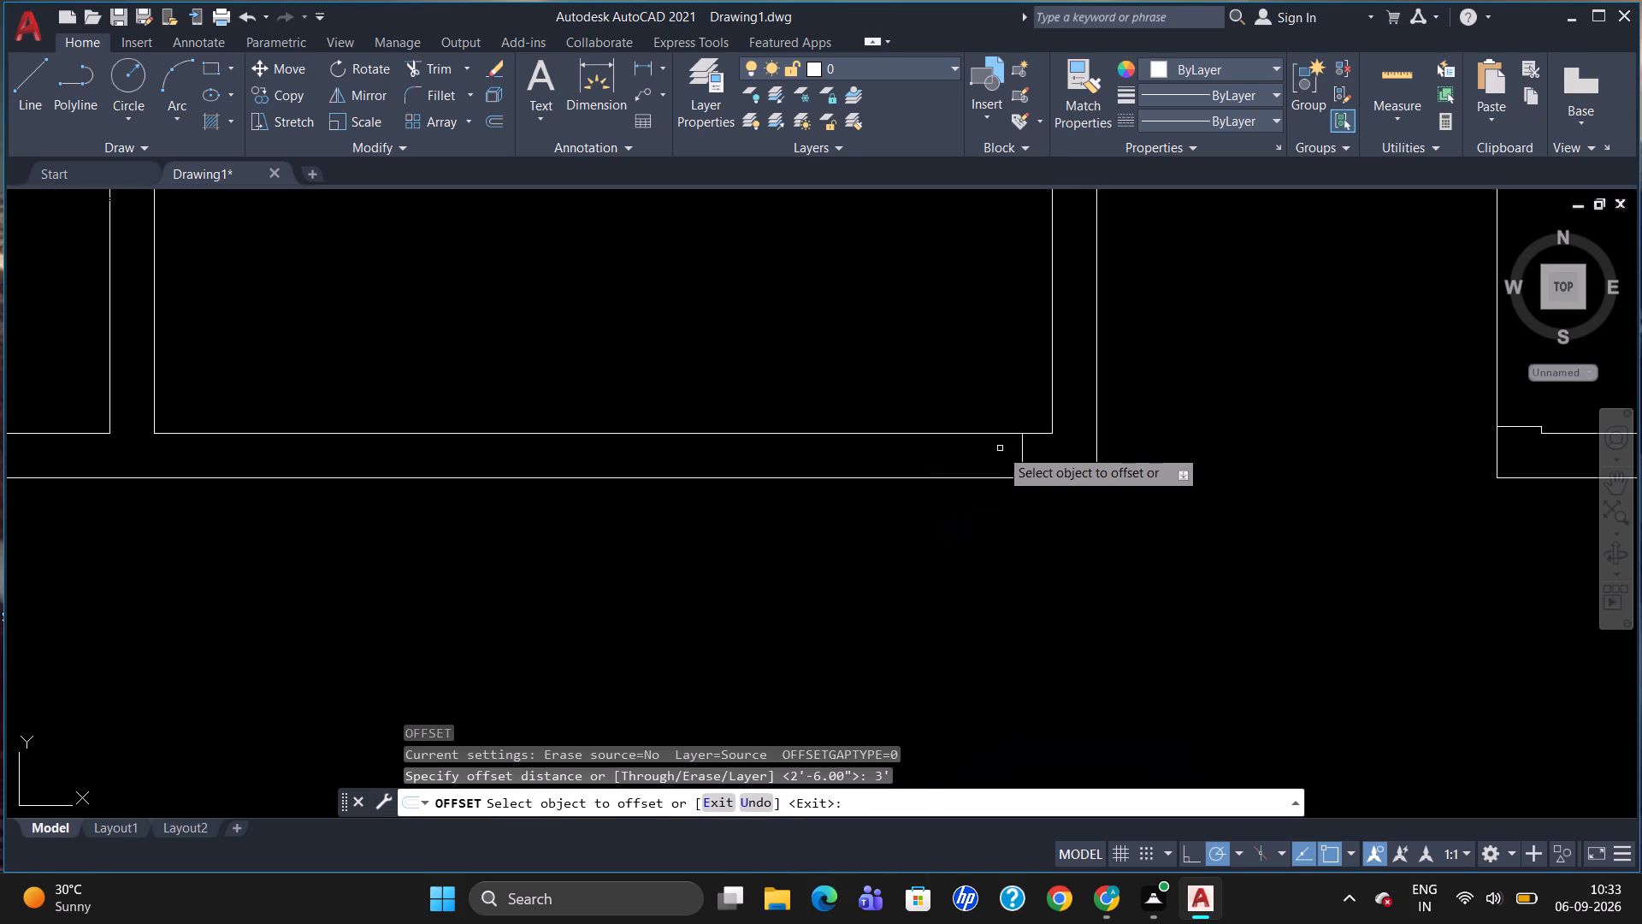
left_click(1021, 457)
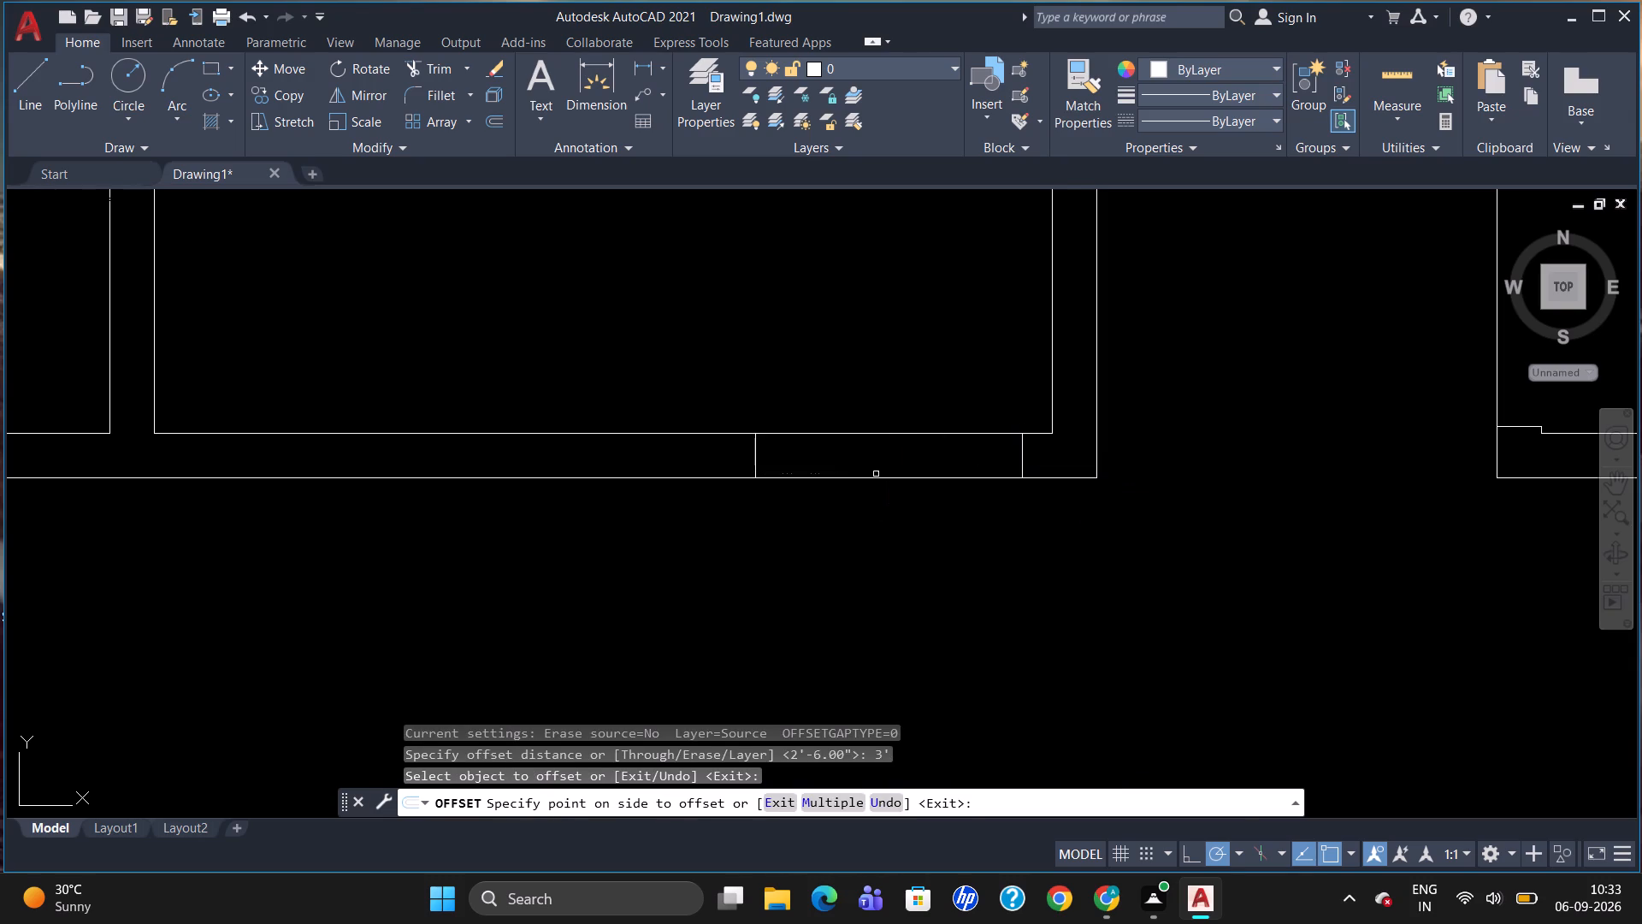
left_click(876, 474)
key("Escape")
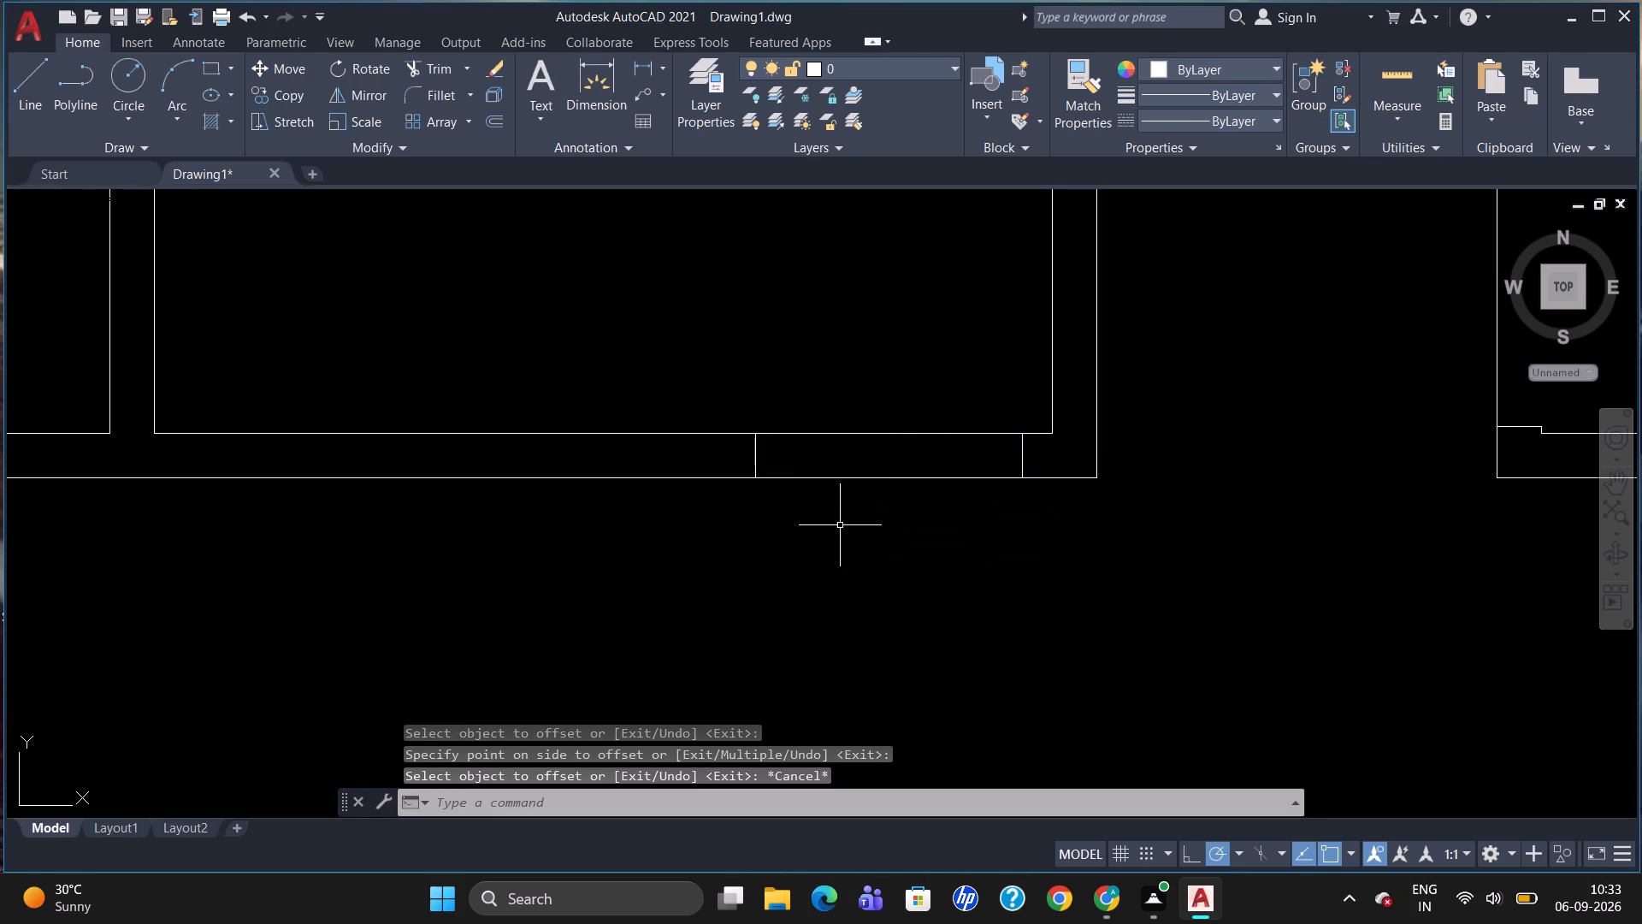
Trim the horizontal partition's upper face between the two short cross lines of the second upper room's 3' opening.
type("TR")
key("Return")
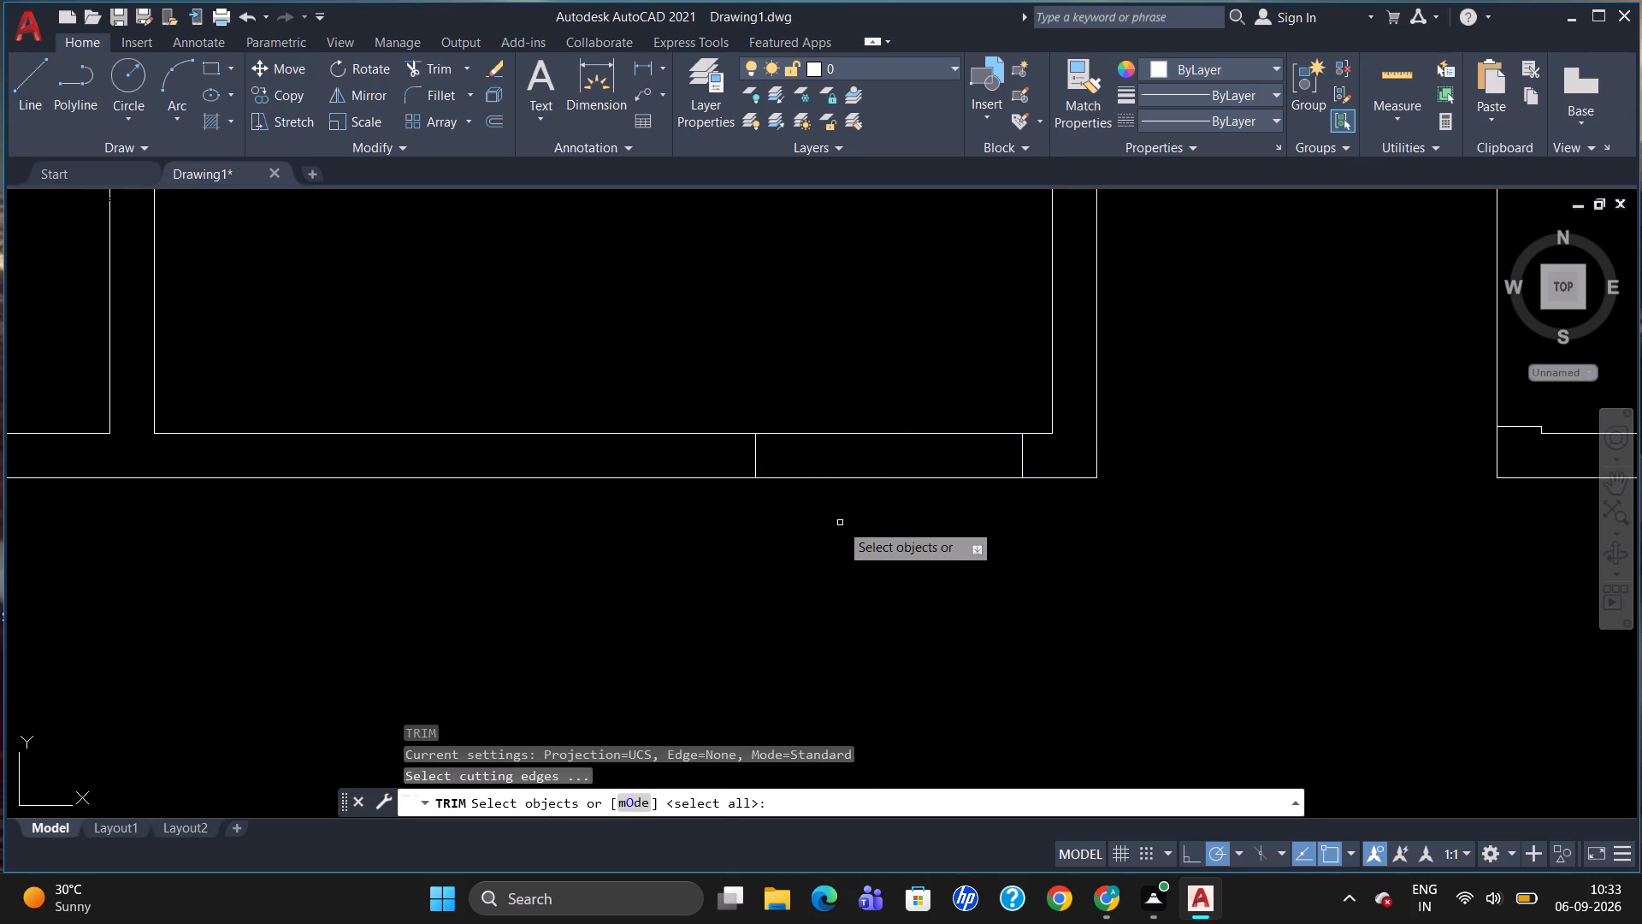
key("Return")
left_click(885, 433)
scroll(1065, 431, "down", 3)
scroll(936, 496, "down", 1)
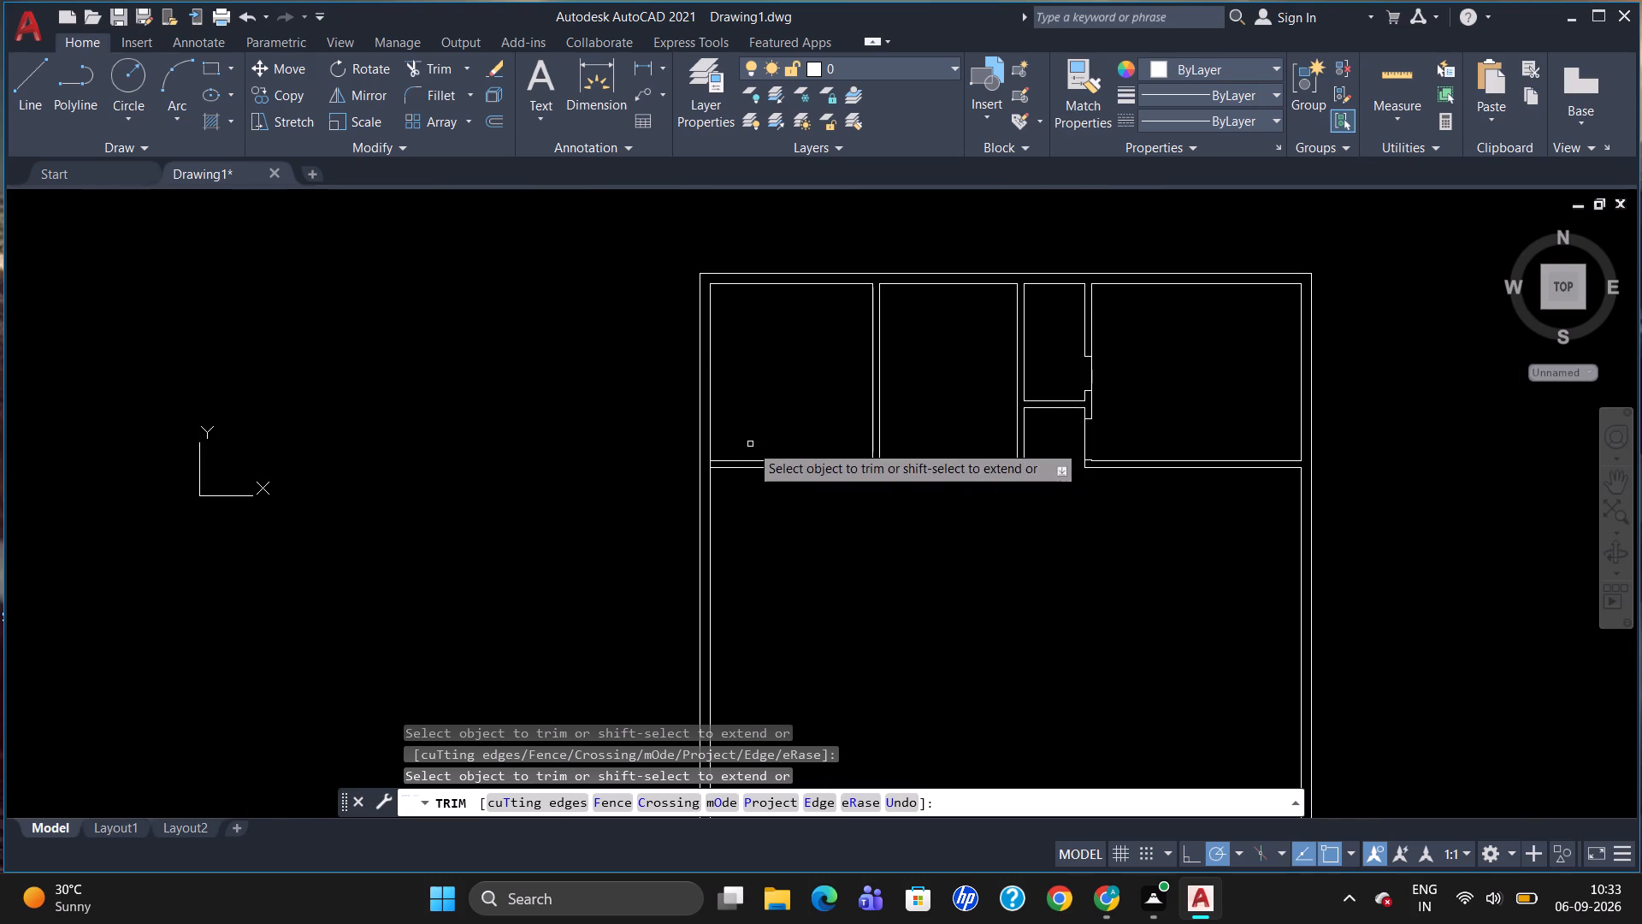
key("Escape")
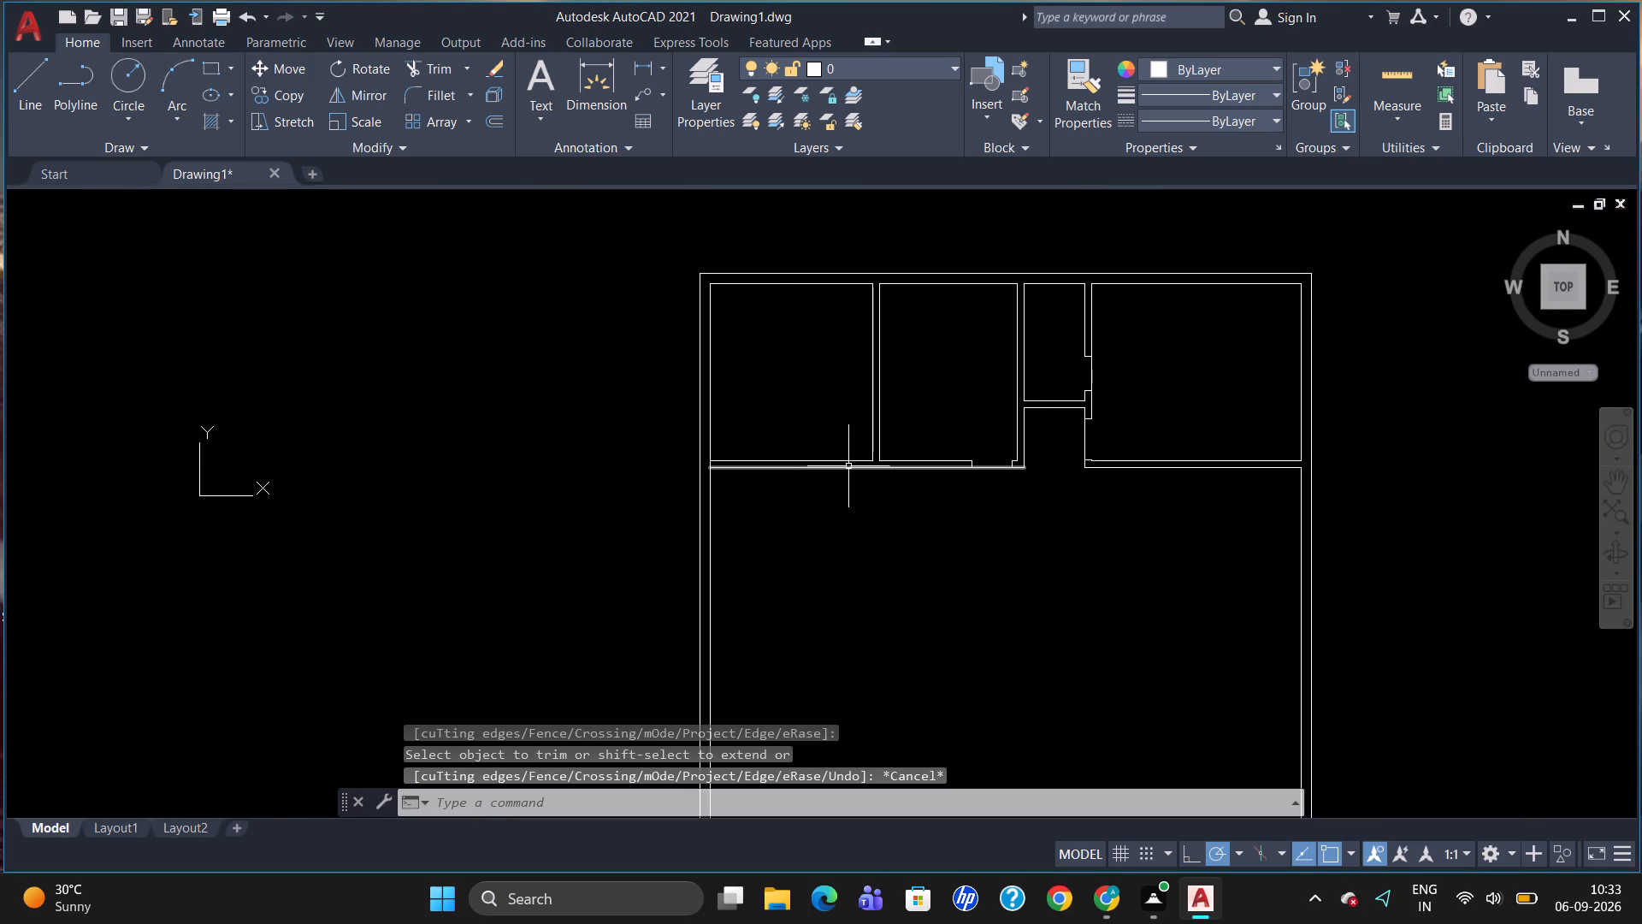
Draw a line across the horizontal partition, tracked 4" left of the first upper room's lower-right inner corner.
scroll(865, 460, "down", 2)
scroll(851, 459, "up", 1)
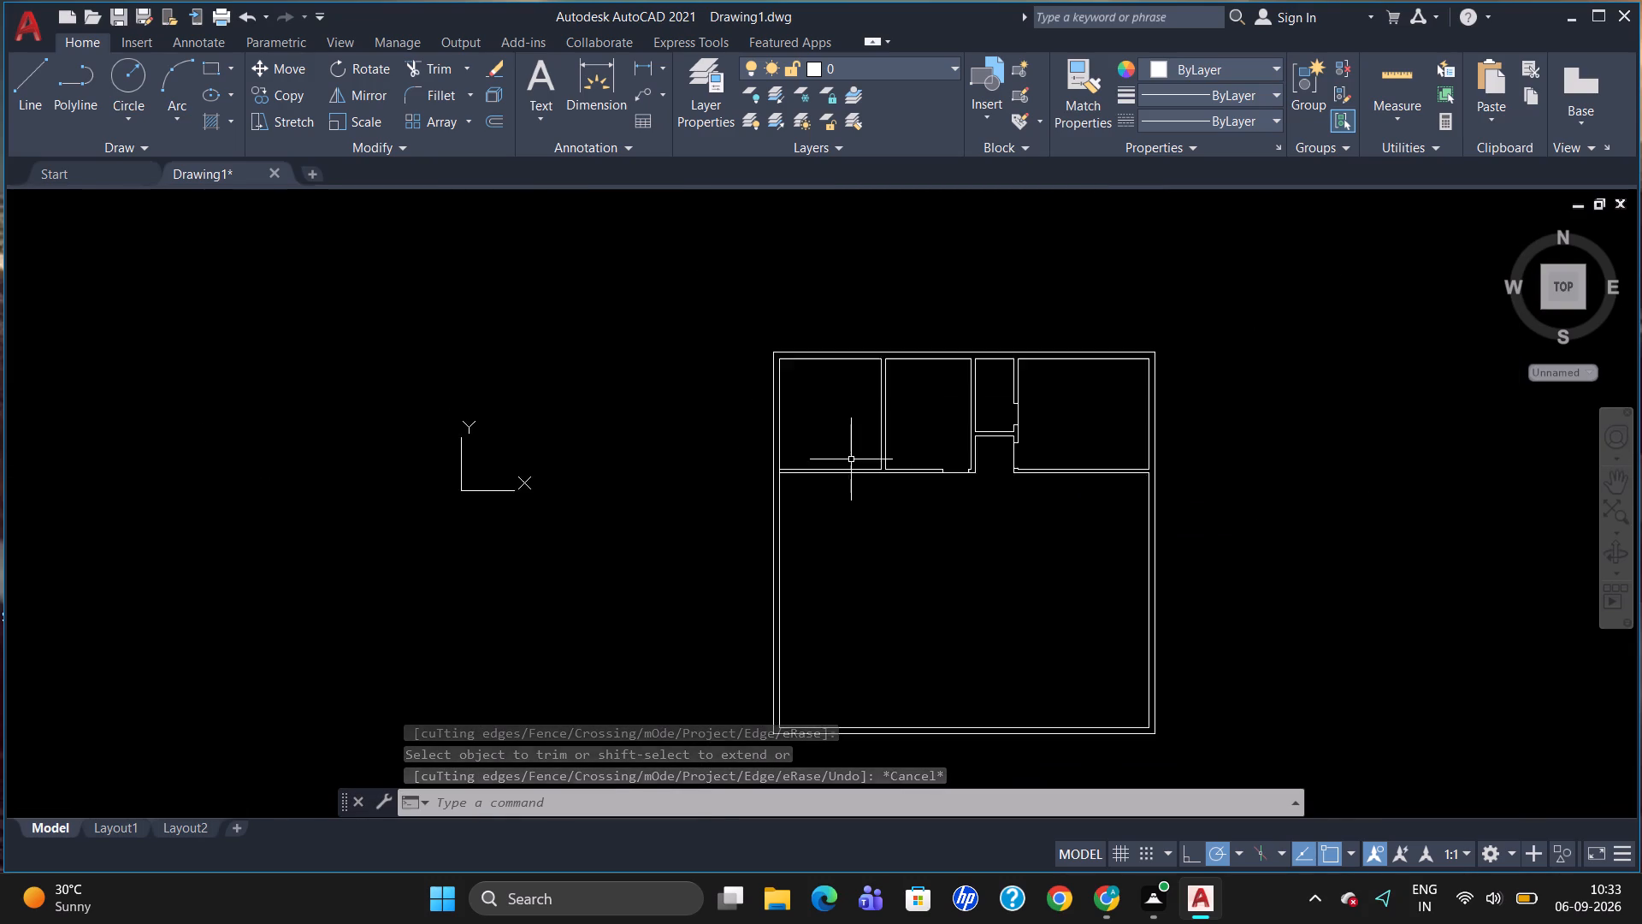
scroll(851, 459, "up", 2)
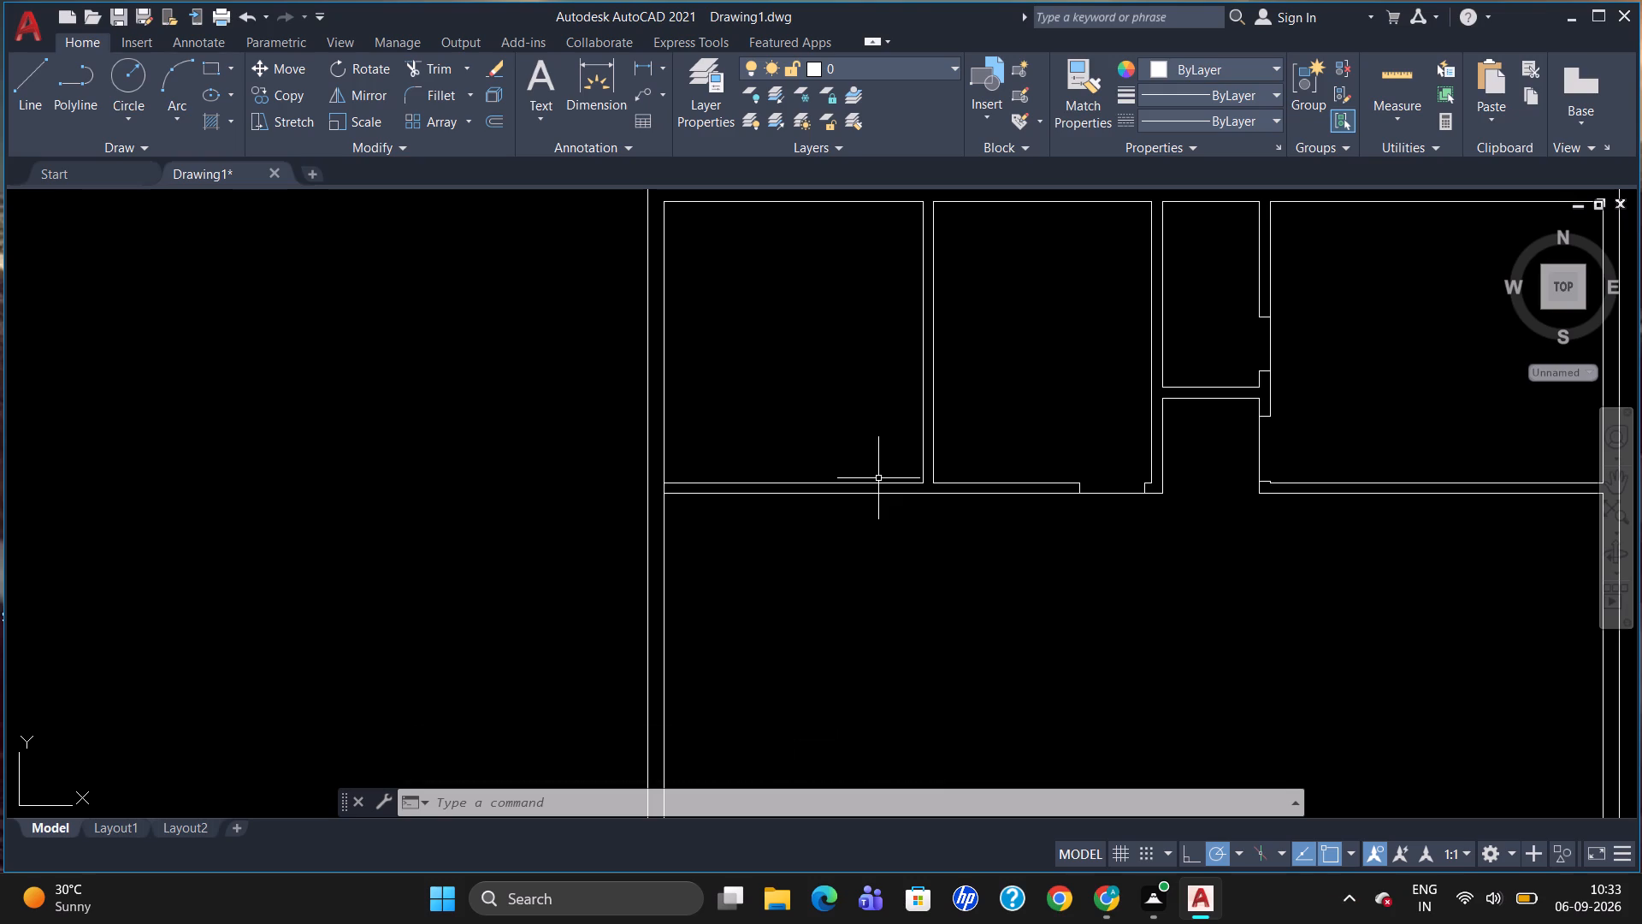
key("l")
key("Return")
type("TK")
key("Return")
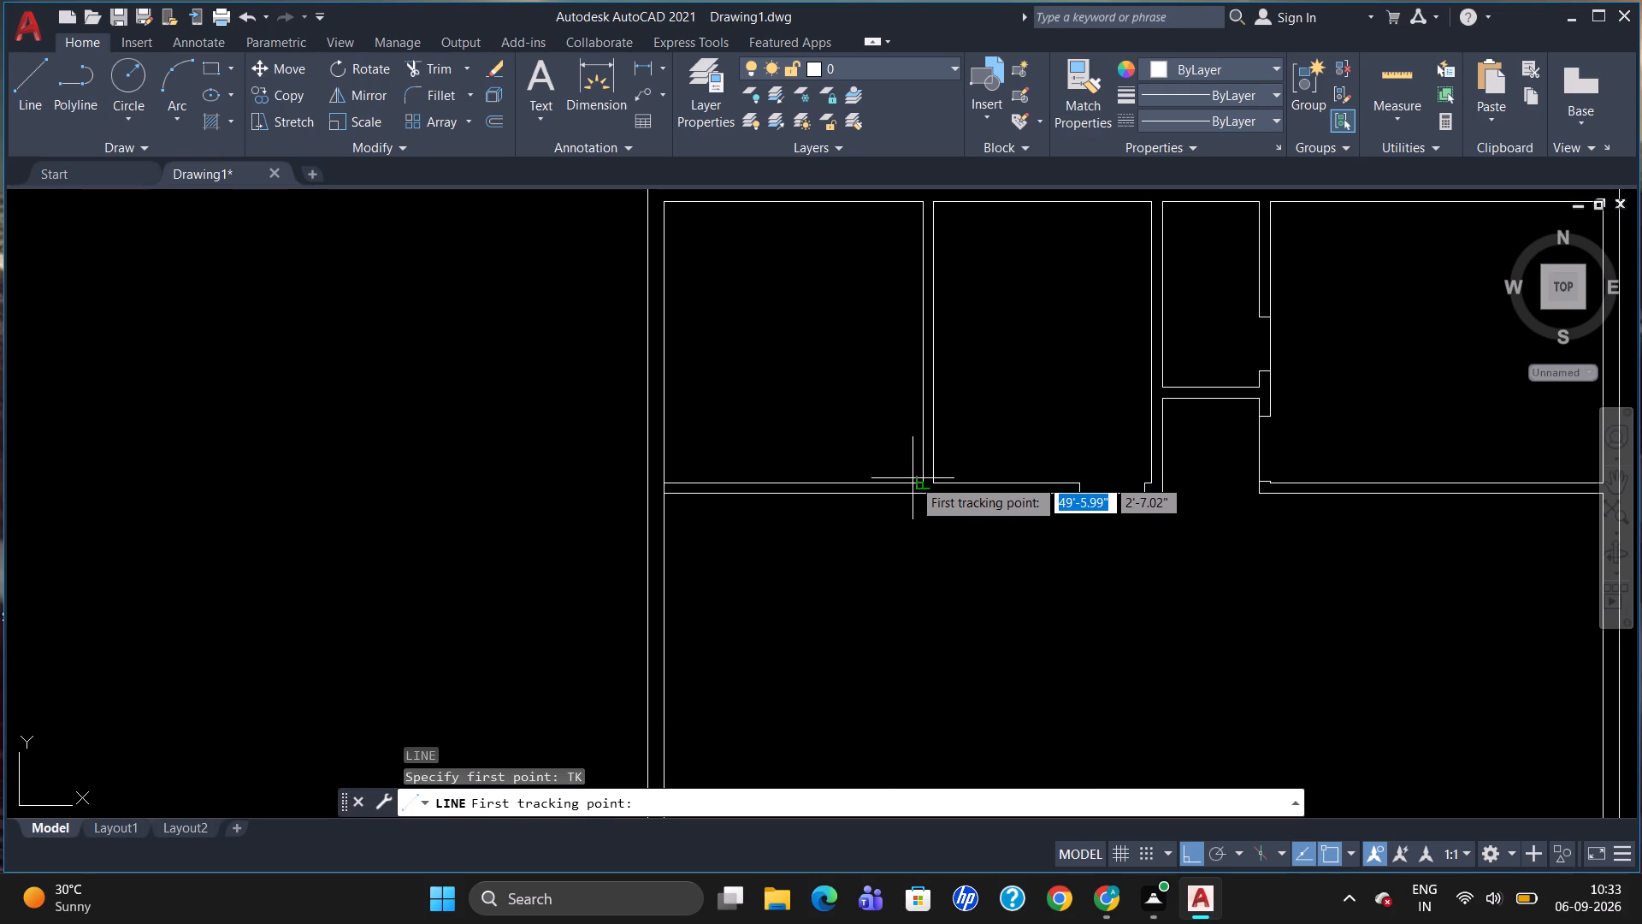
scroll(919, 475, "up", 3)
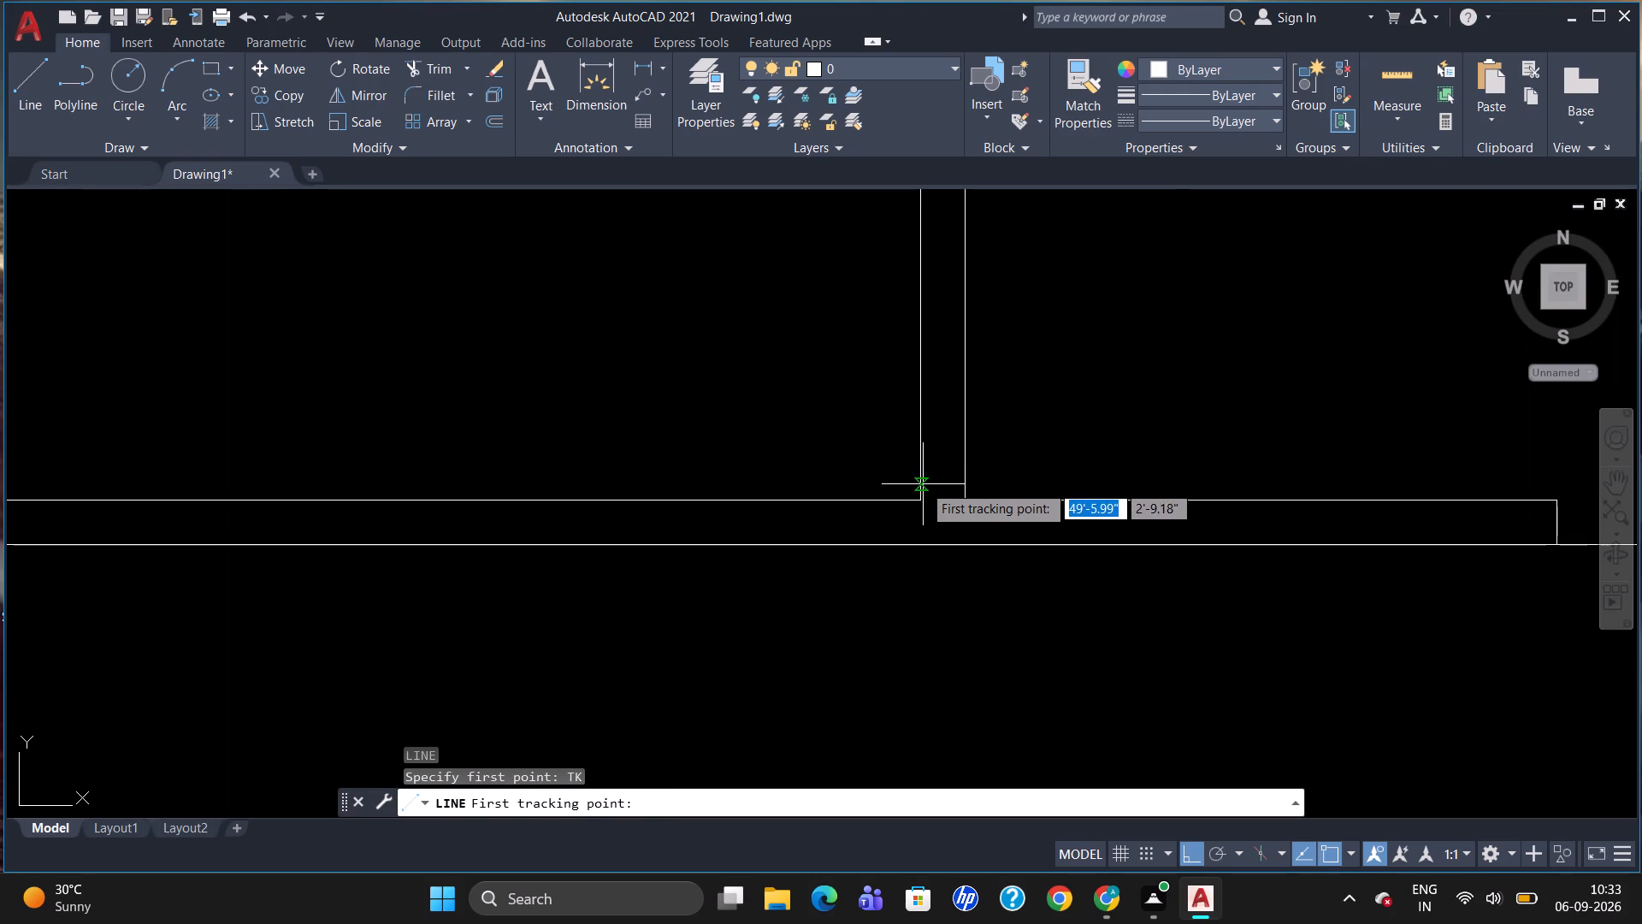
left_click(918, 500)
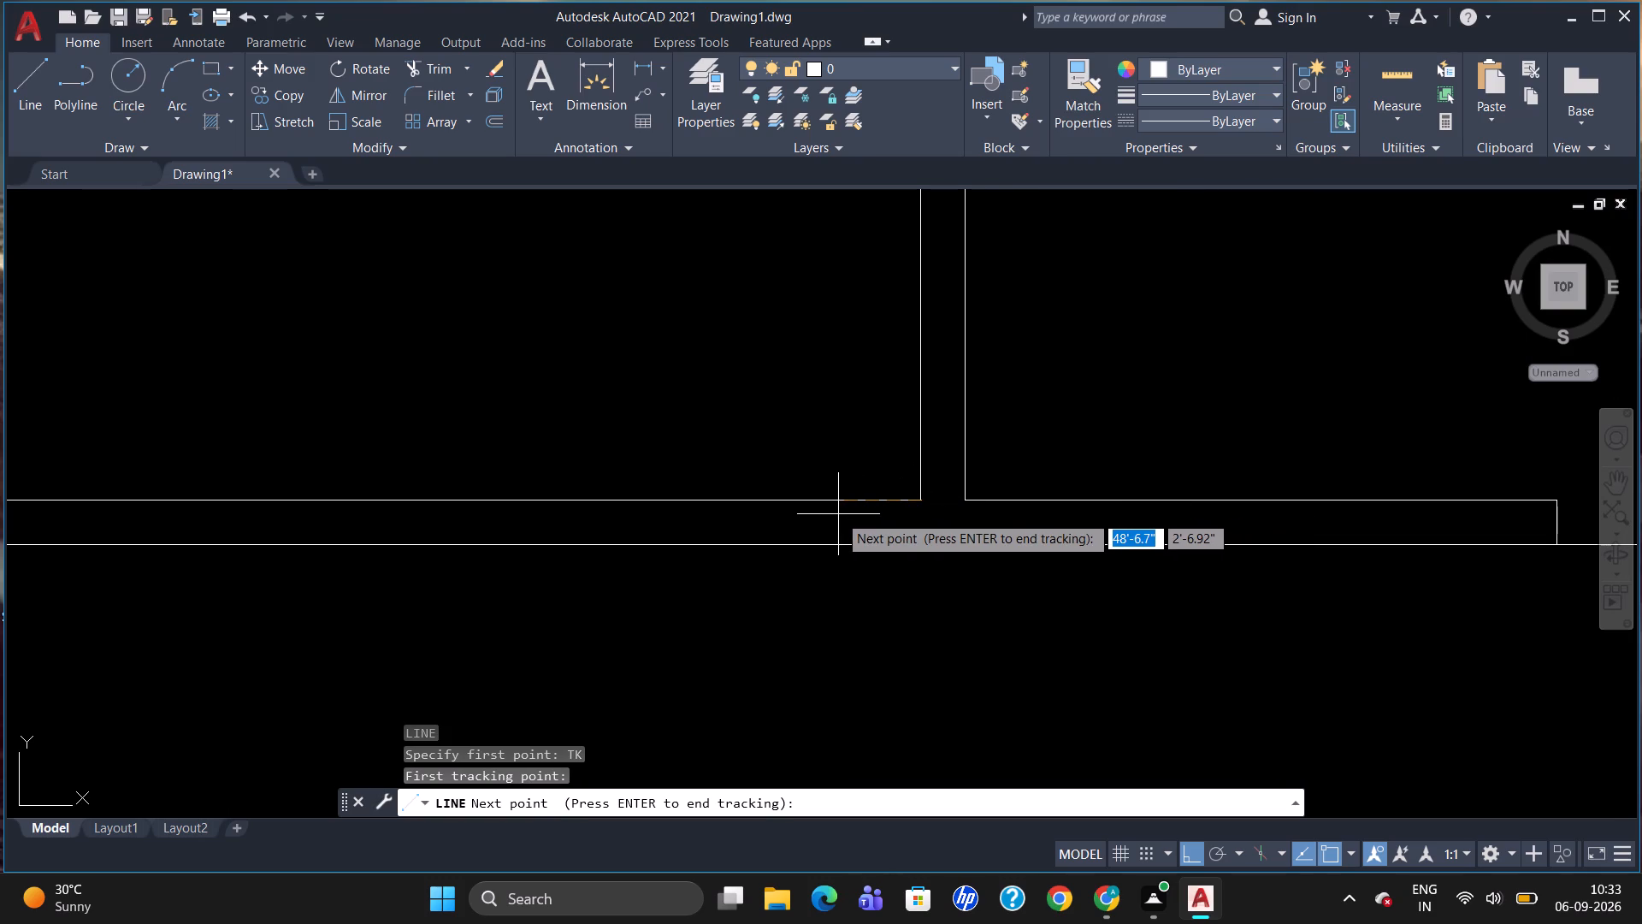
key("4")
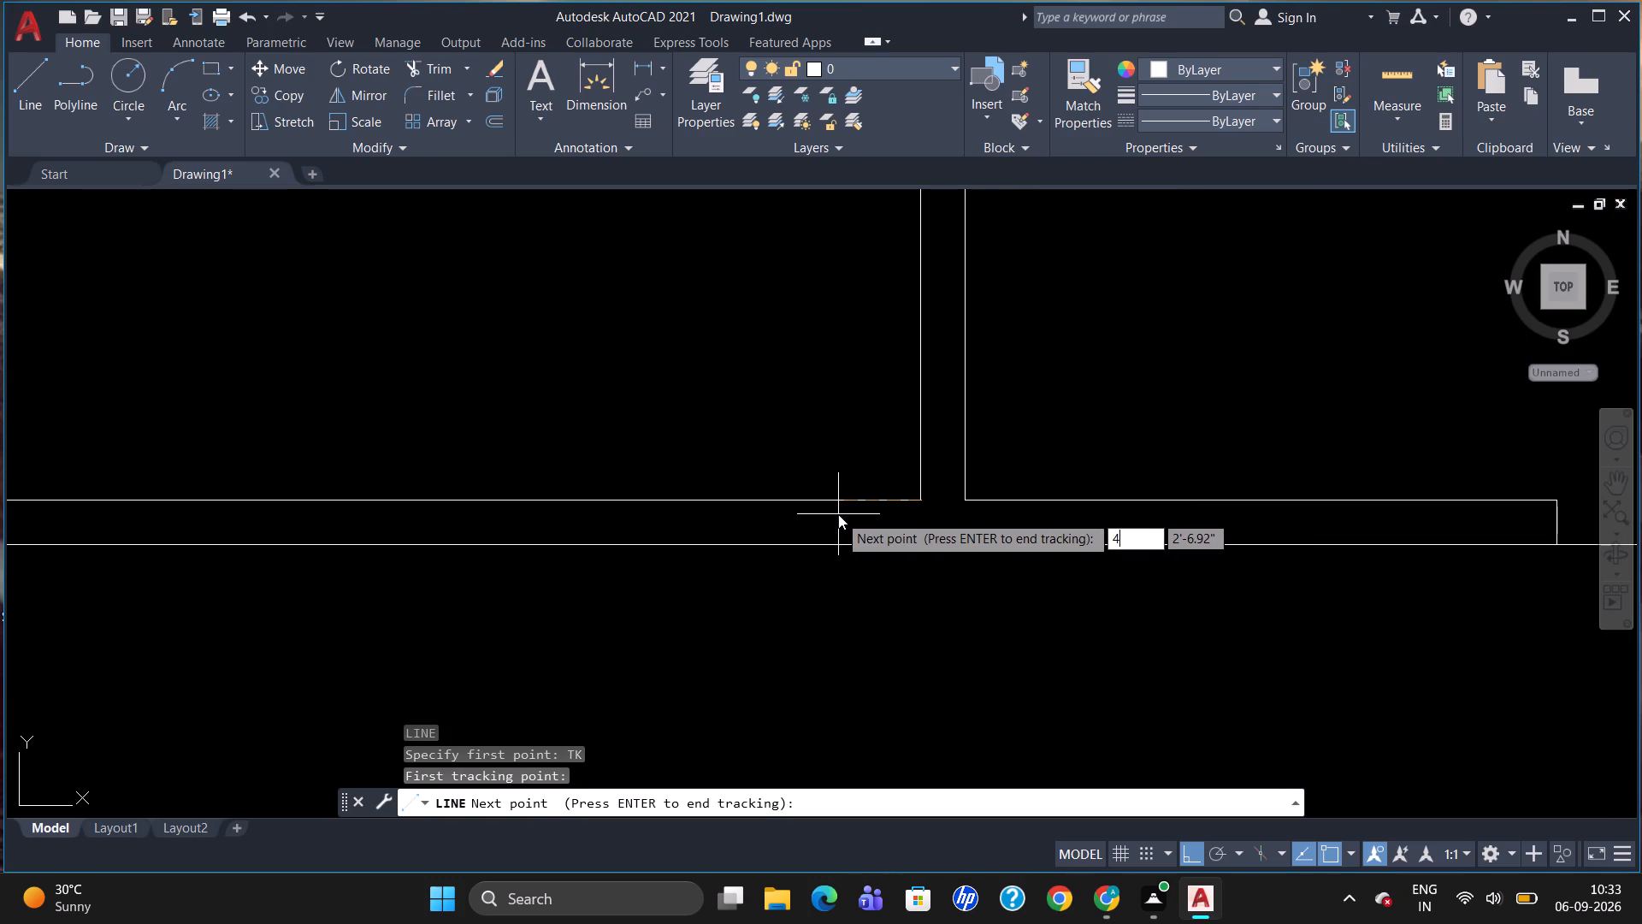
key("shift+quotedbl")
key("Return")
key("Return")
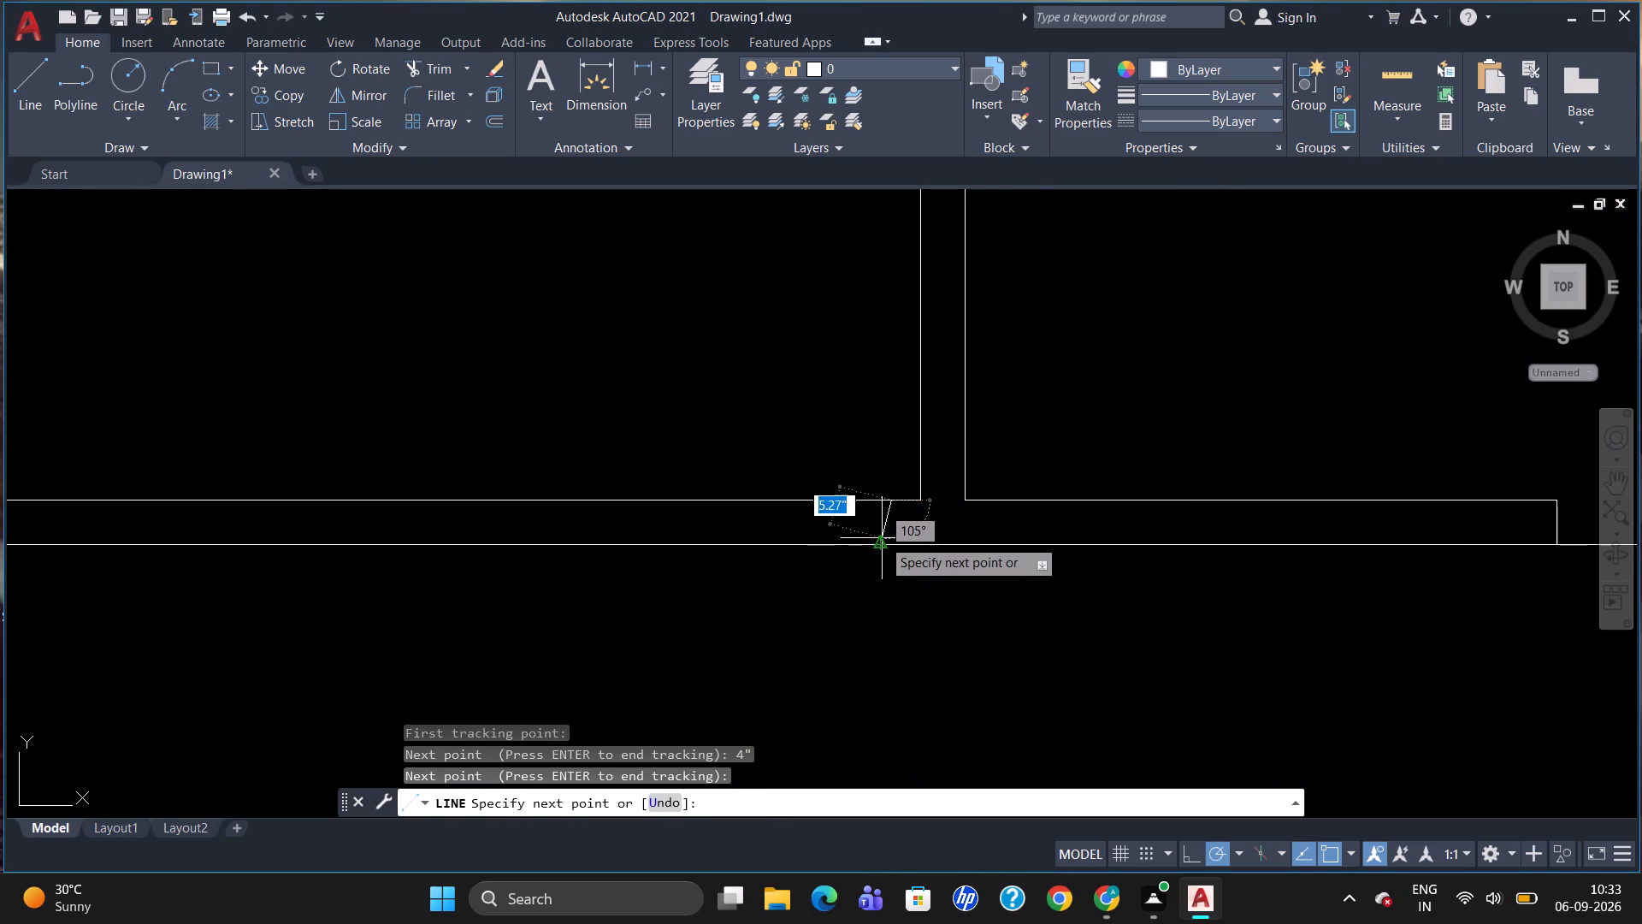
left_click(892, 541)
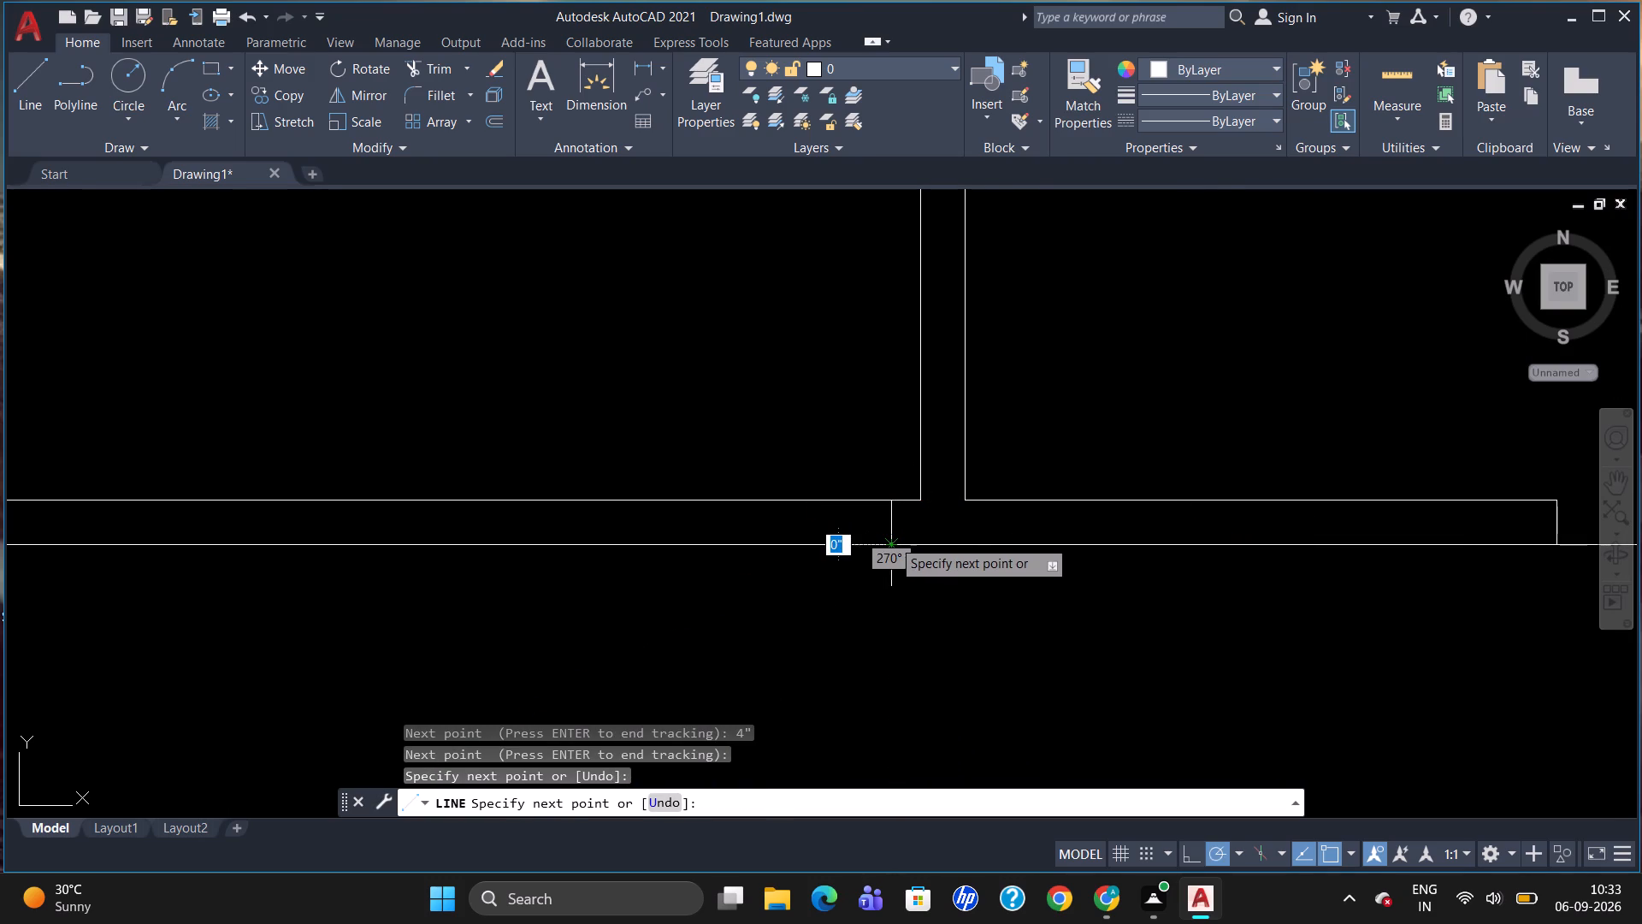
key("Escape")
Offset the new short line 3' to the left to mark the first upper room's door opening.
key("o")
key("Return")
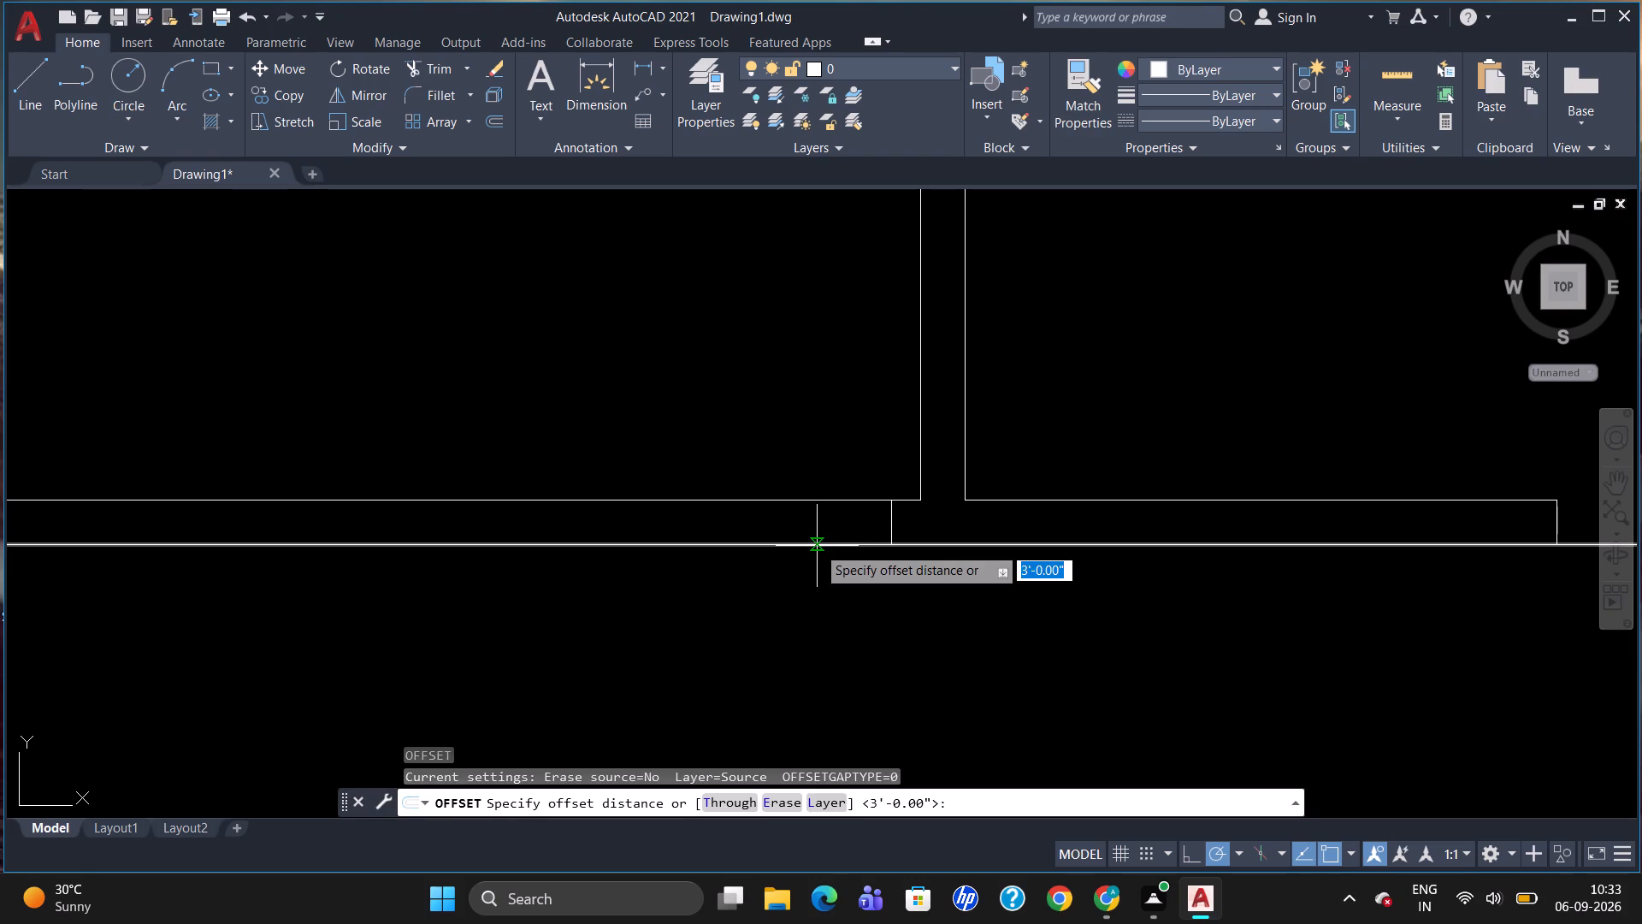
key("3")
key("apostrophe")
key("Return")
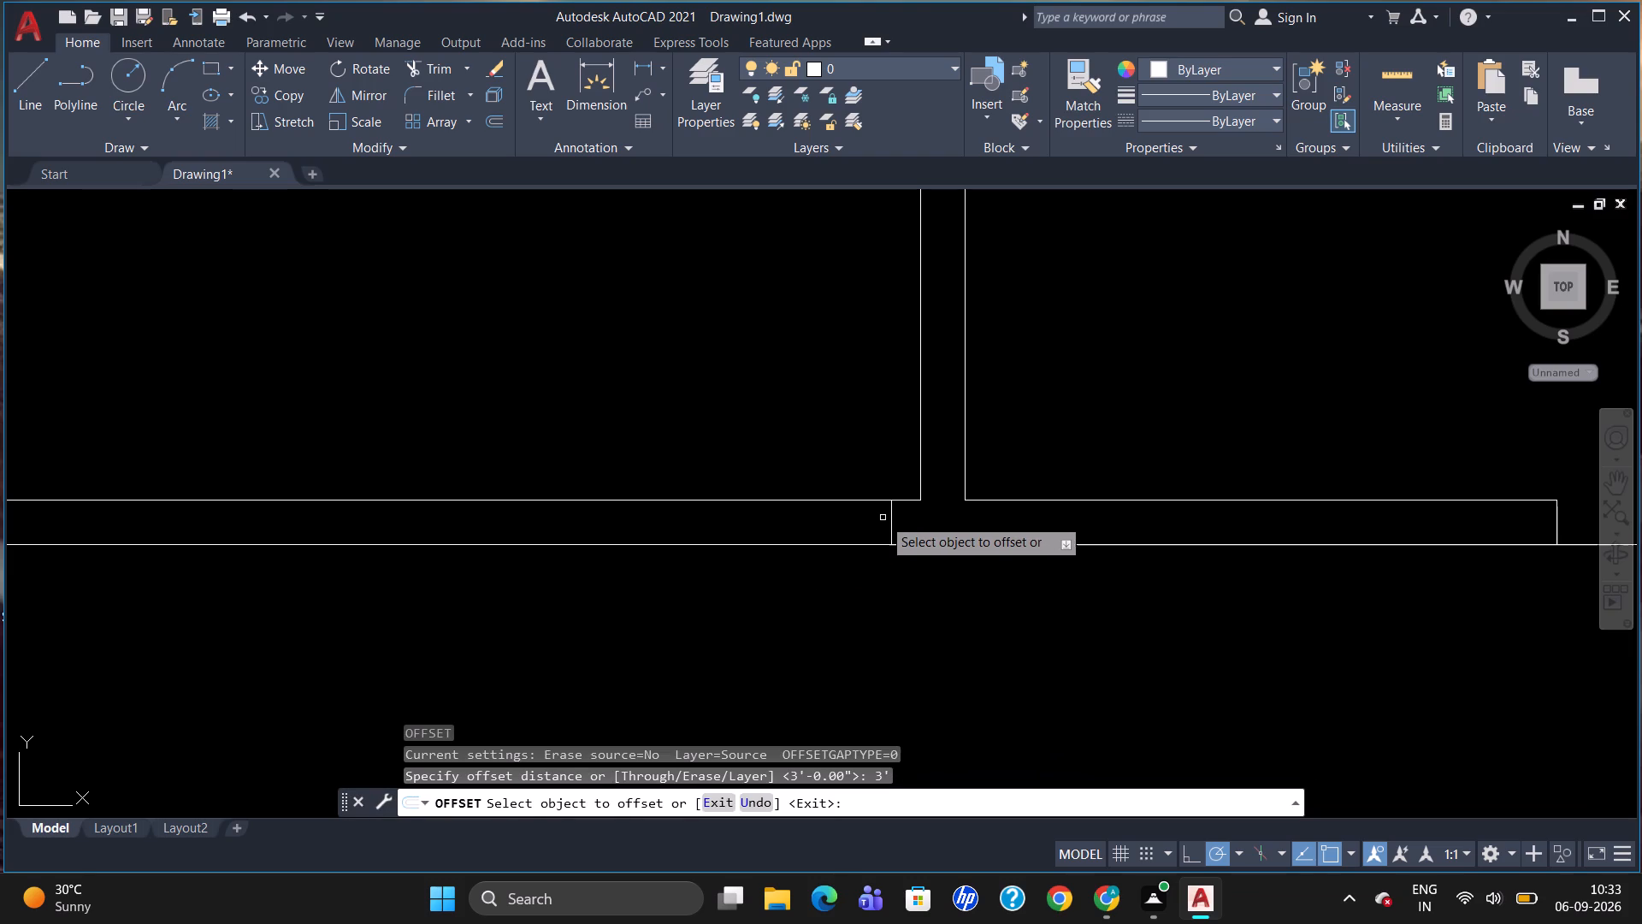
left_click(894, 518)
left_click(825, 533)
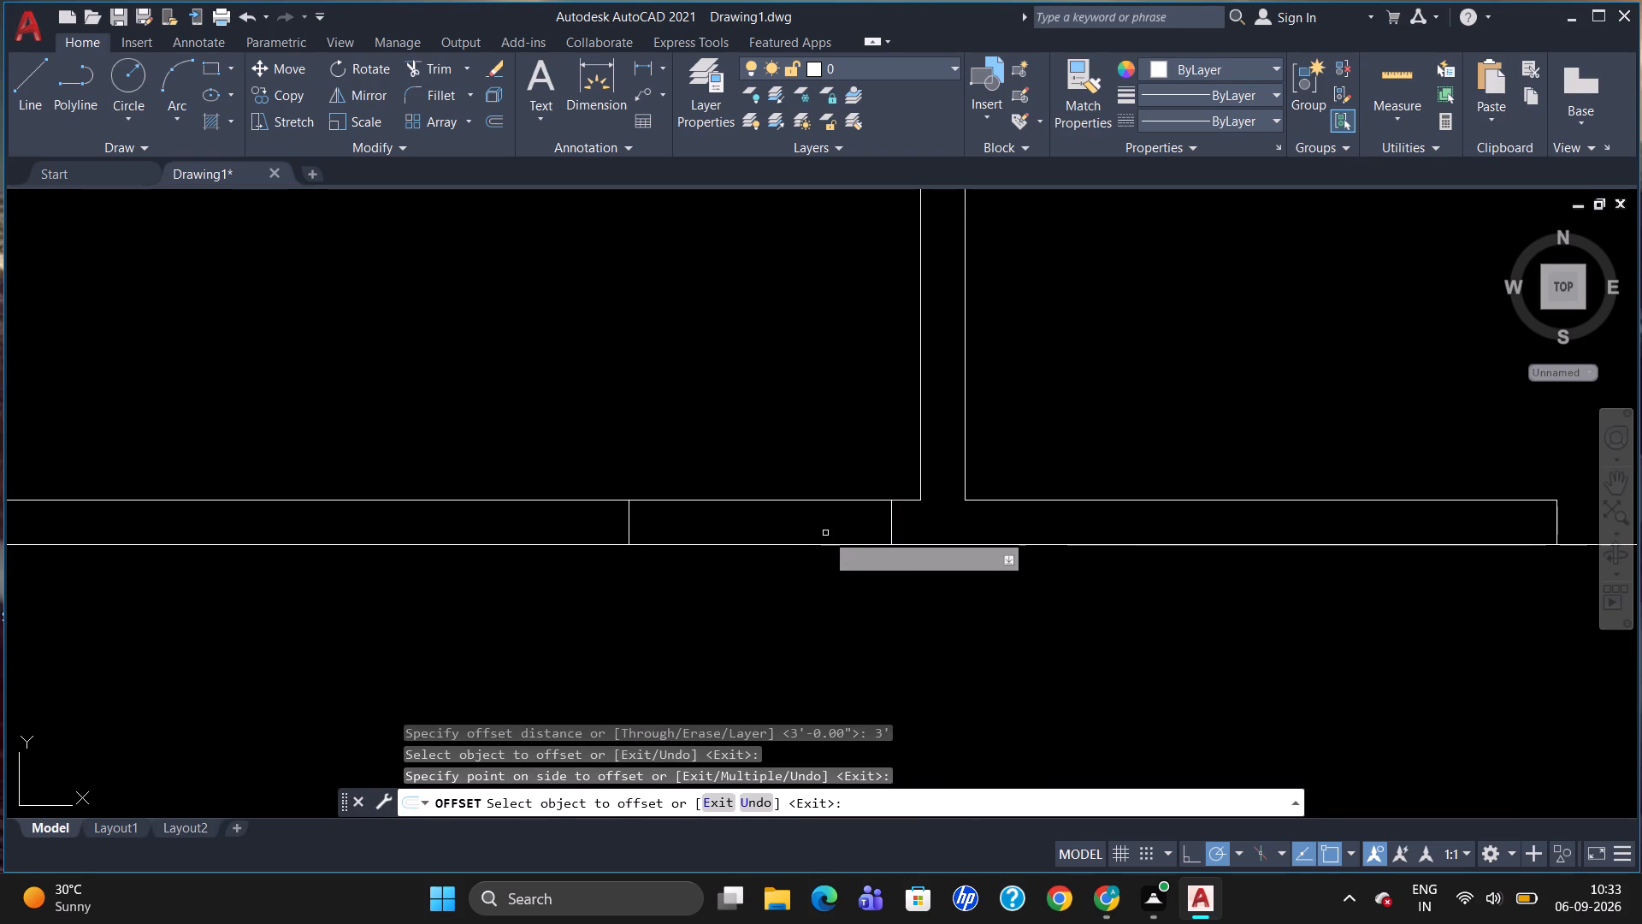
key("Escape")
Trim the horizontal partition's upper face between the two short cross lines of the first upper room's 3' opening.
type("TR")
key("Return")
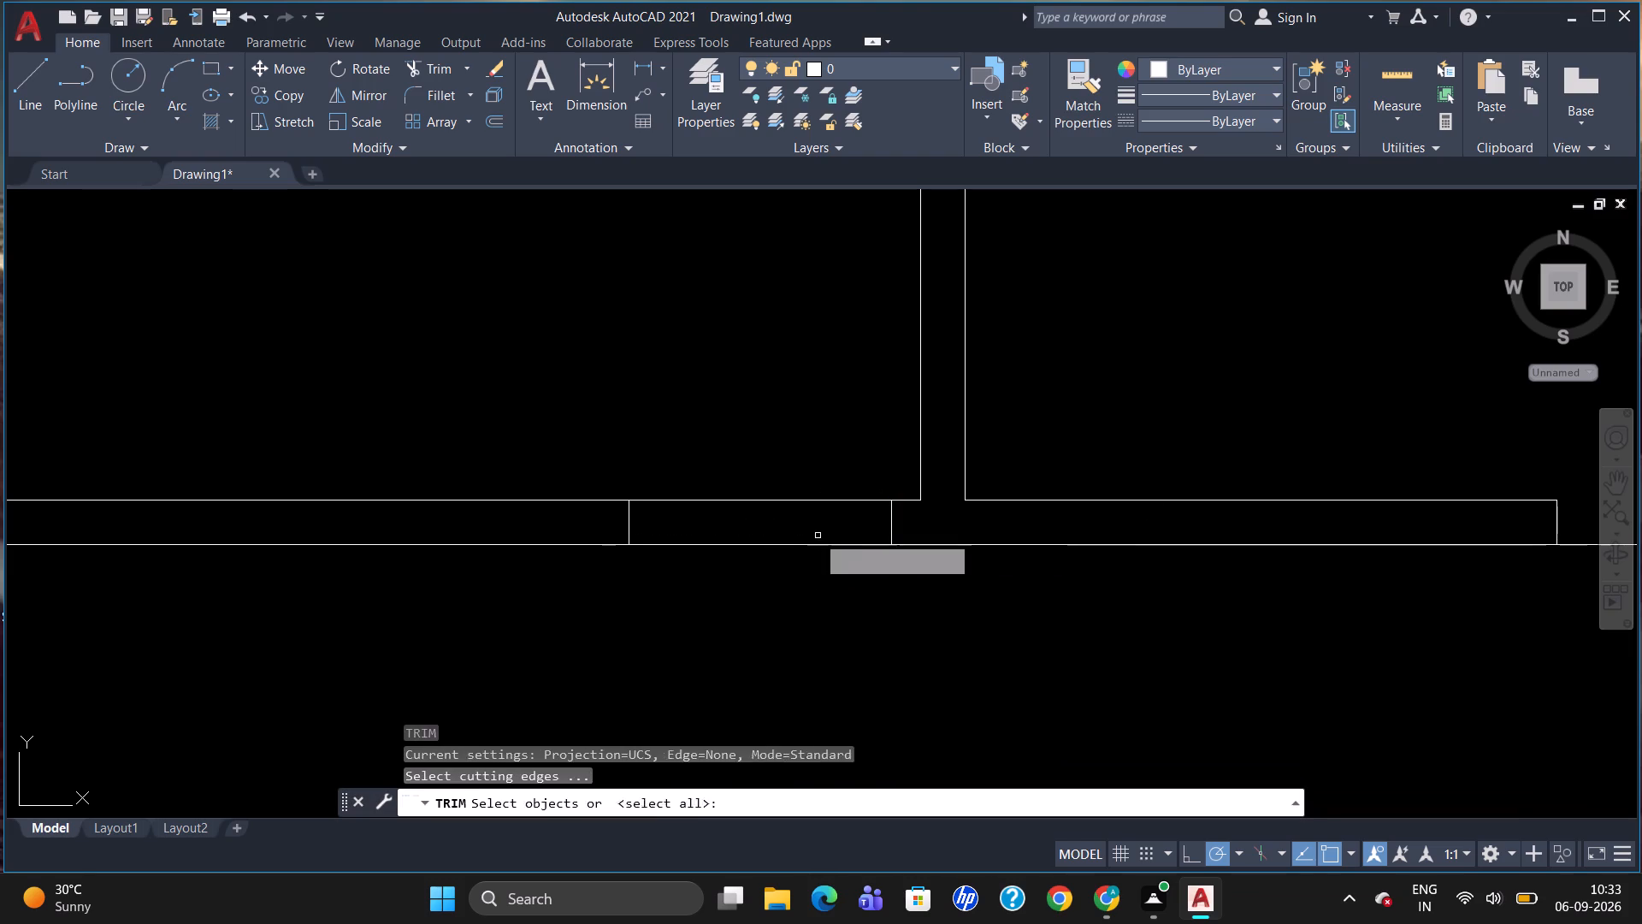
key("Return")
left_click(806, 502)
key("Escape")
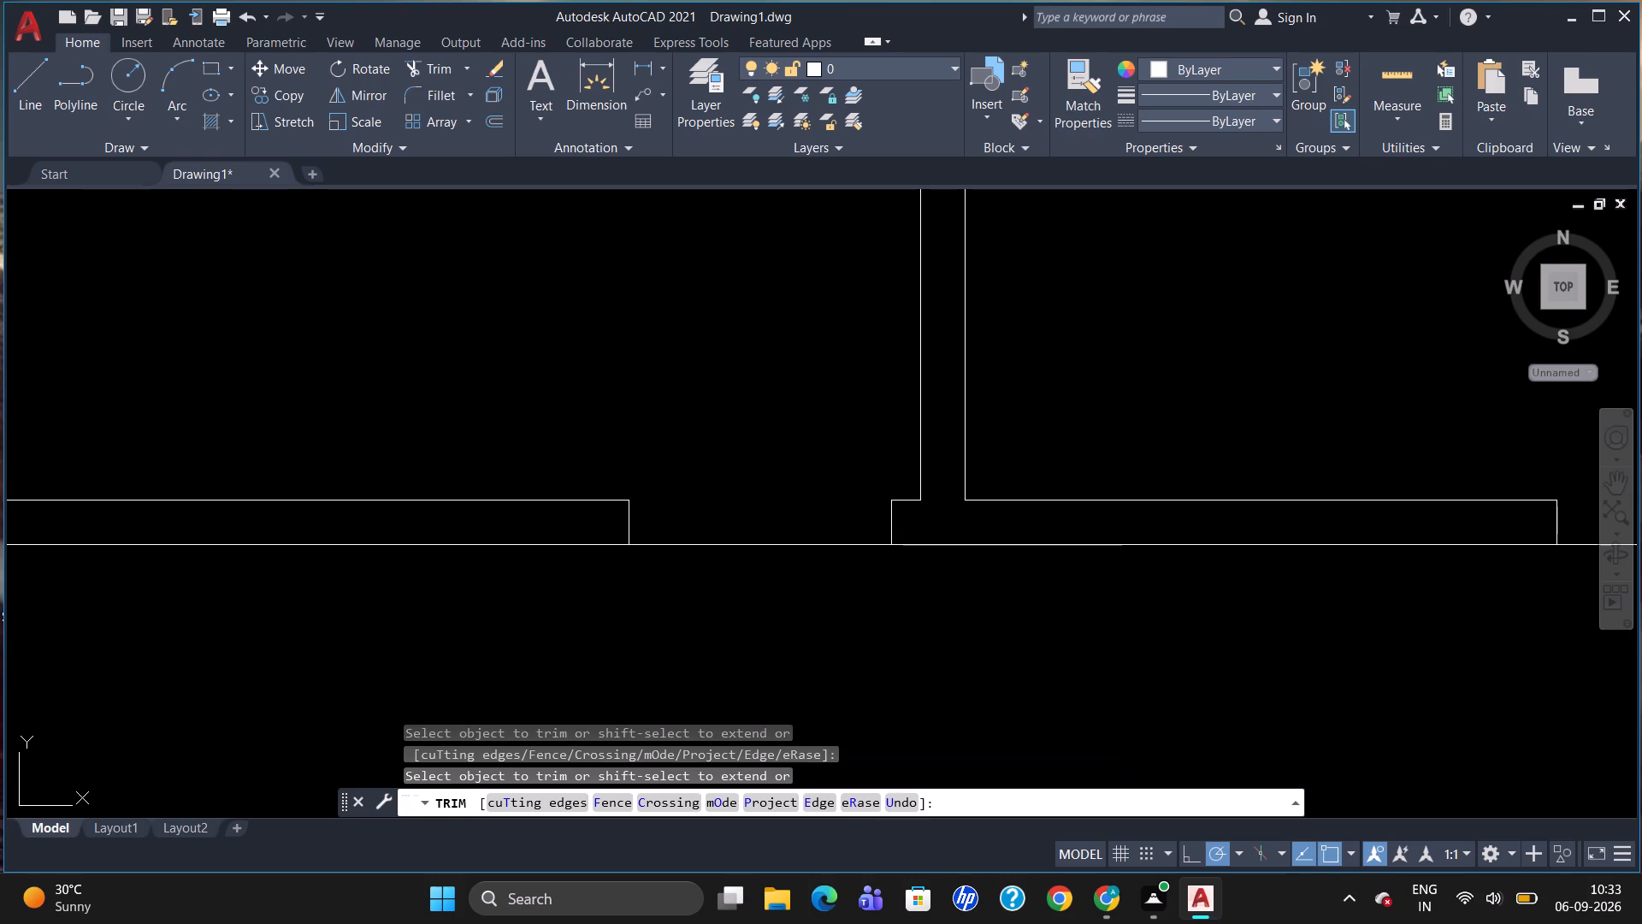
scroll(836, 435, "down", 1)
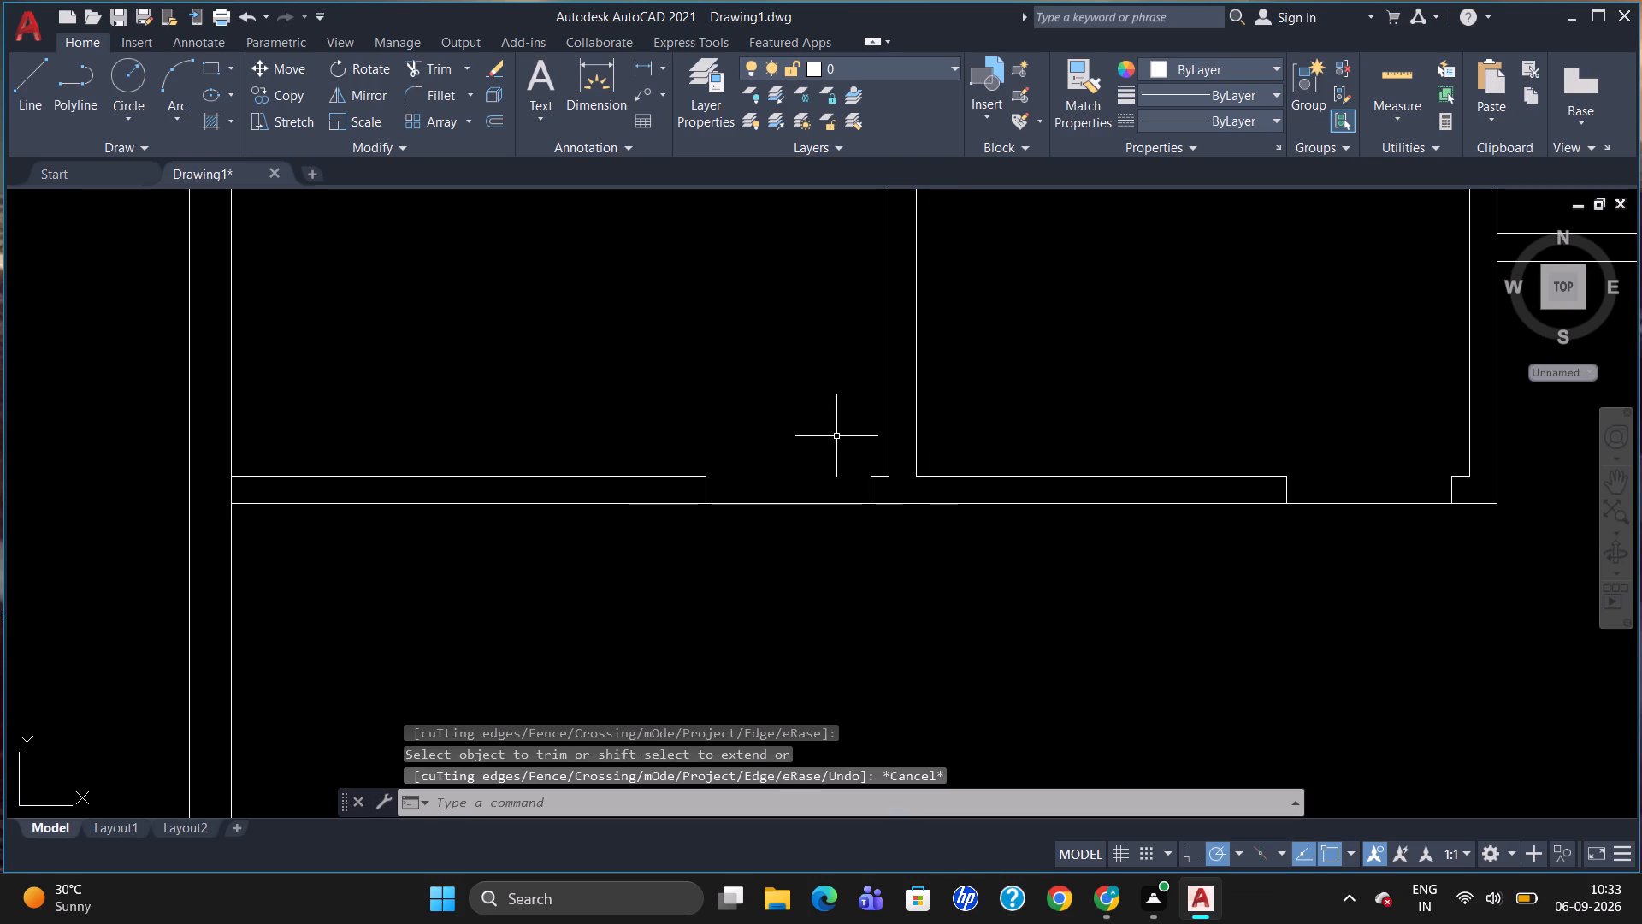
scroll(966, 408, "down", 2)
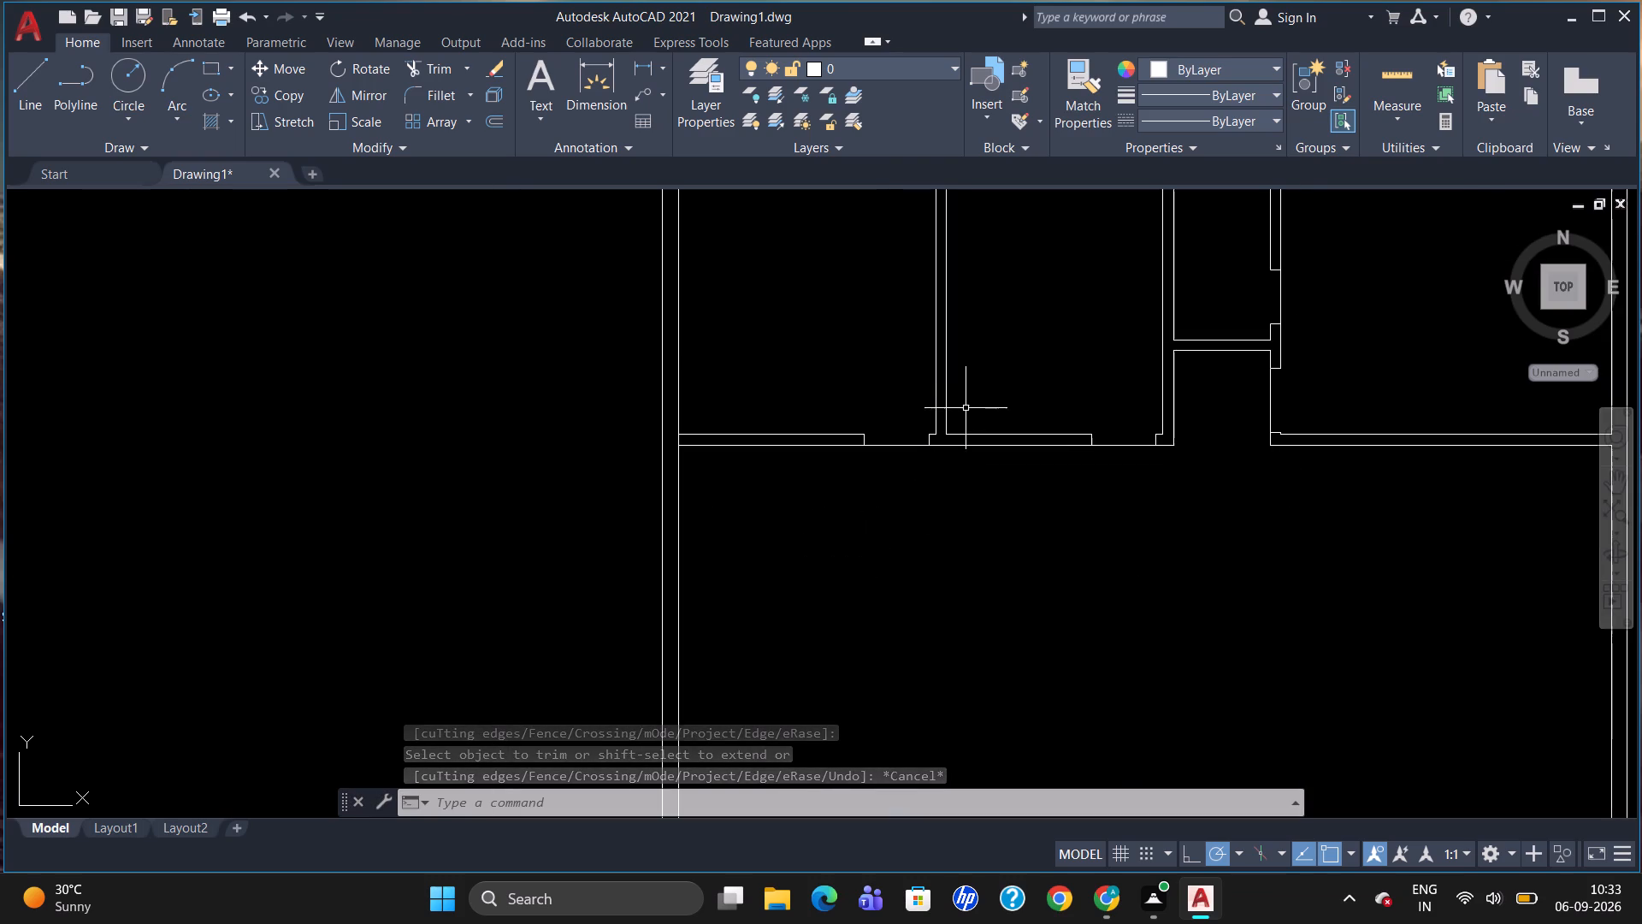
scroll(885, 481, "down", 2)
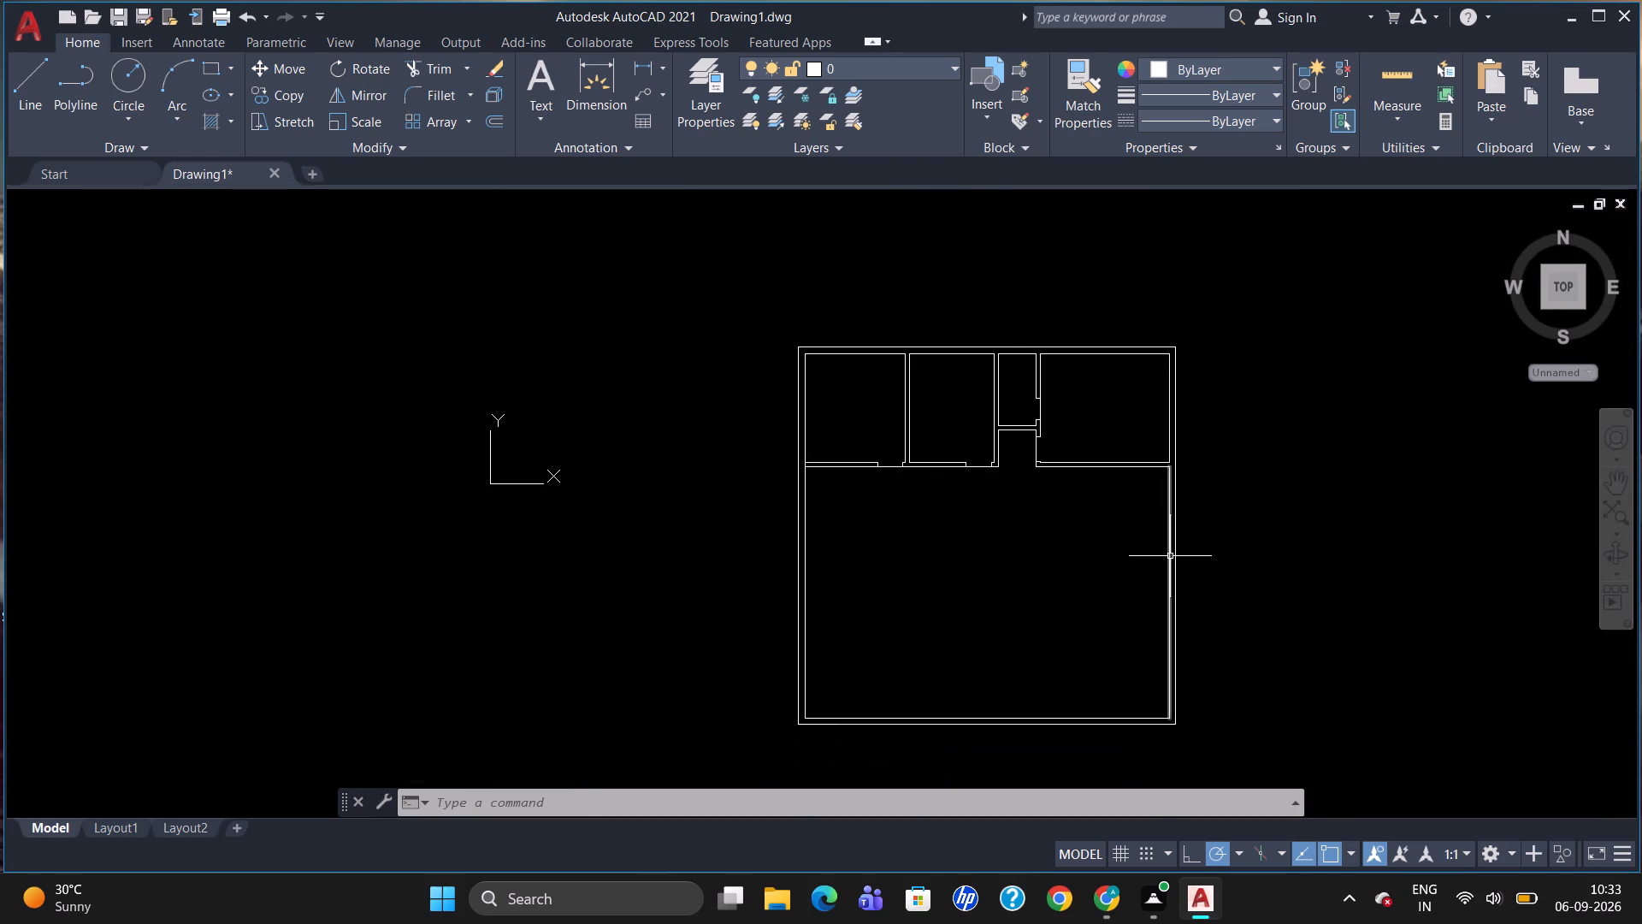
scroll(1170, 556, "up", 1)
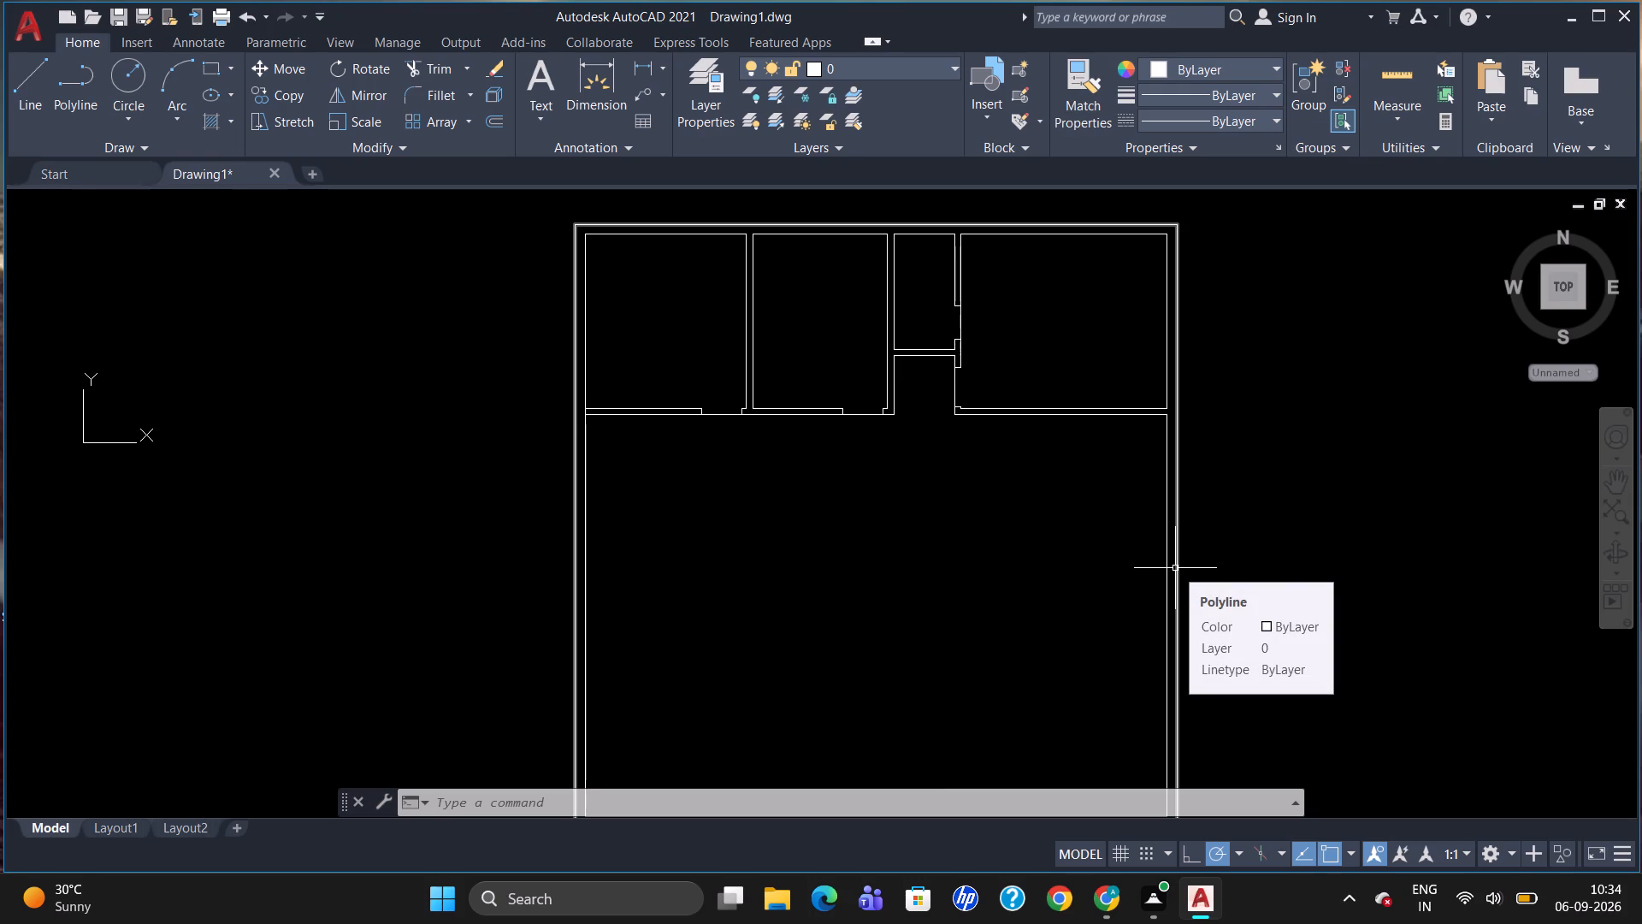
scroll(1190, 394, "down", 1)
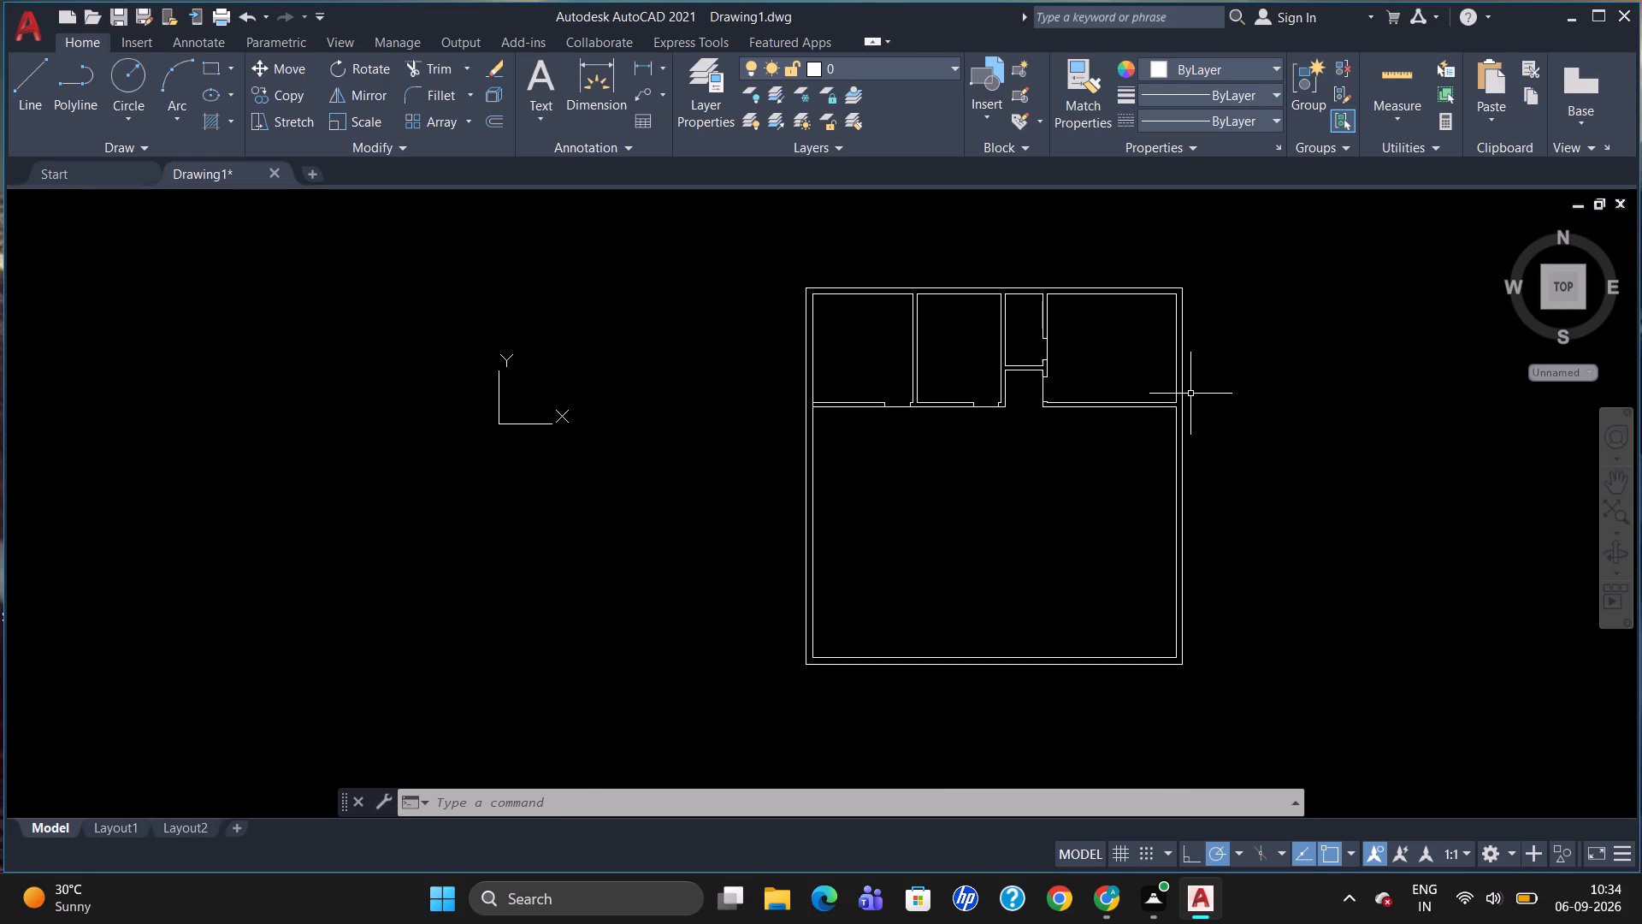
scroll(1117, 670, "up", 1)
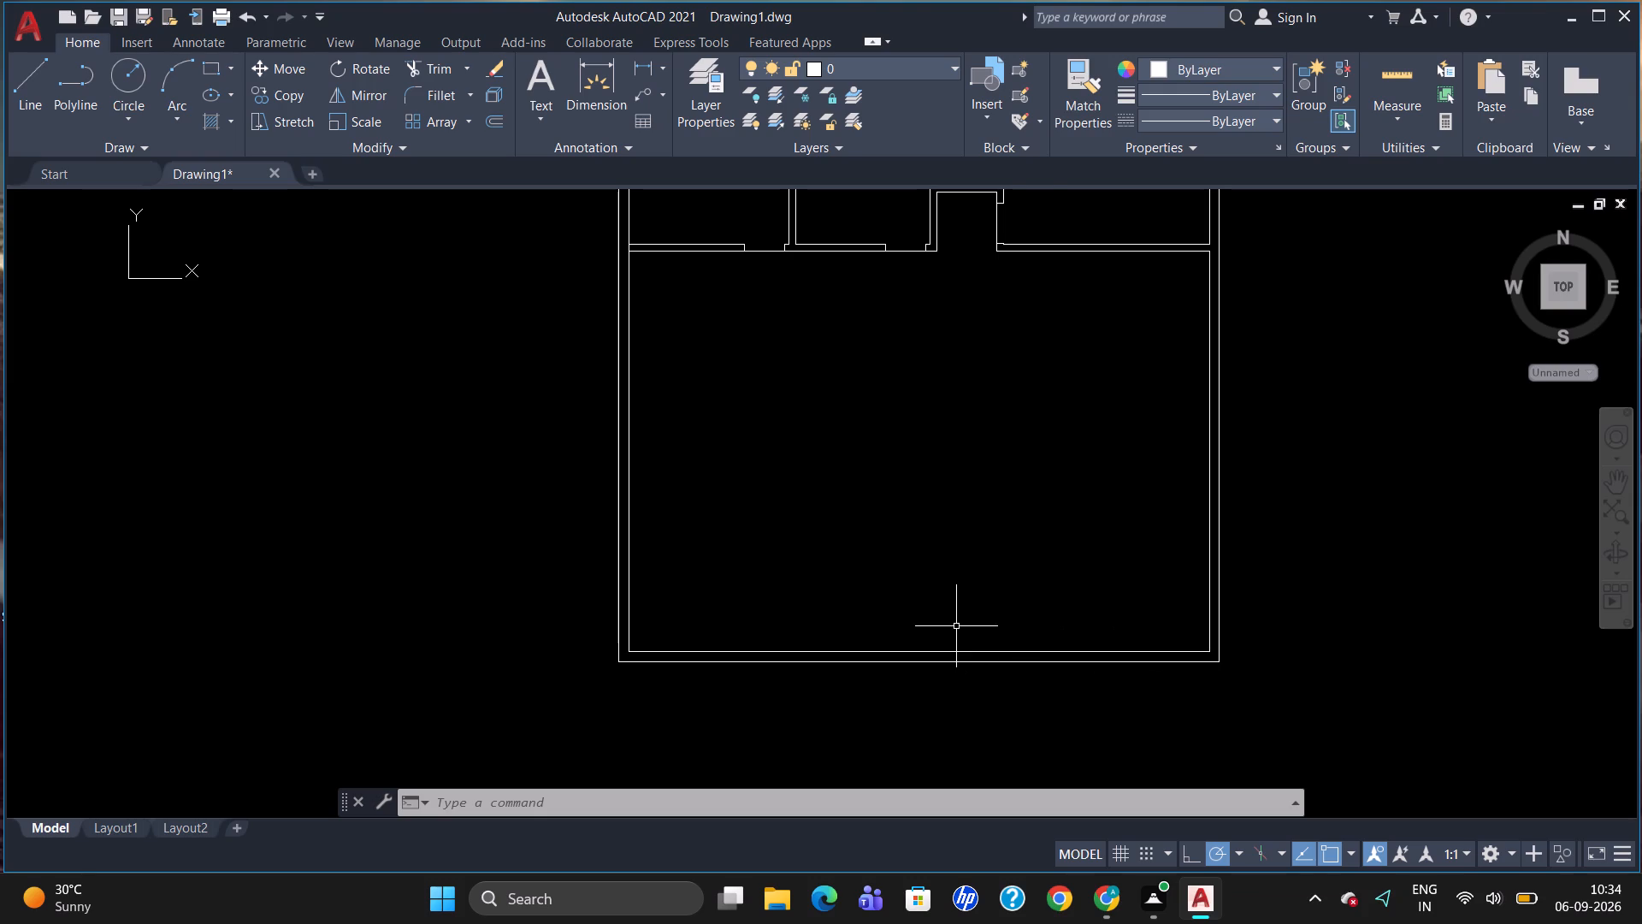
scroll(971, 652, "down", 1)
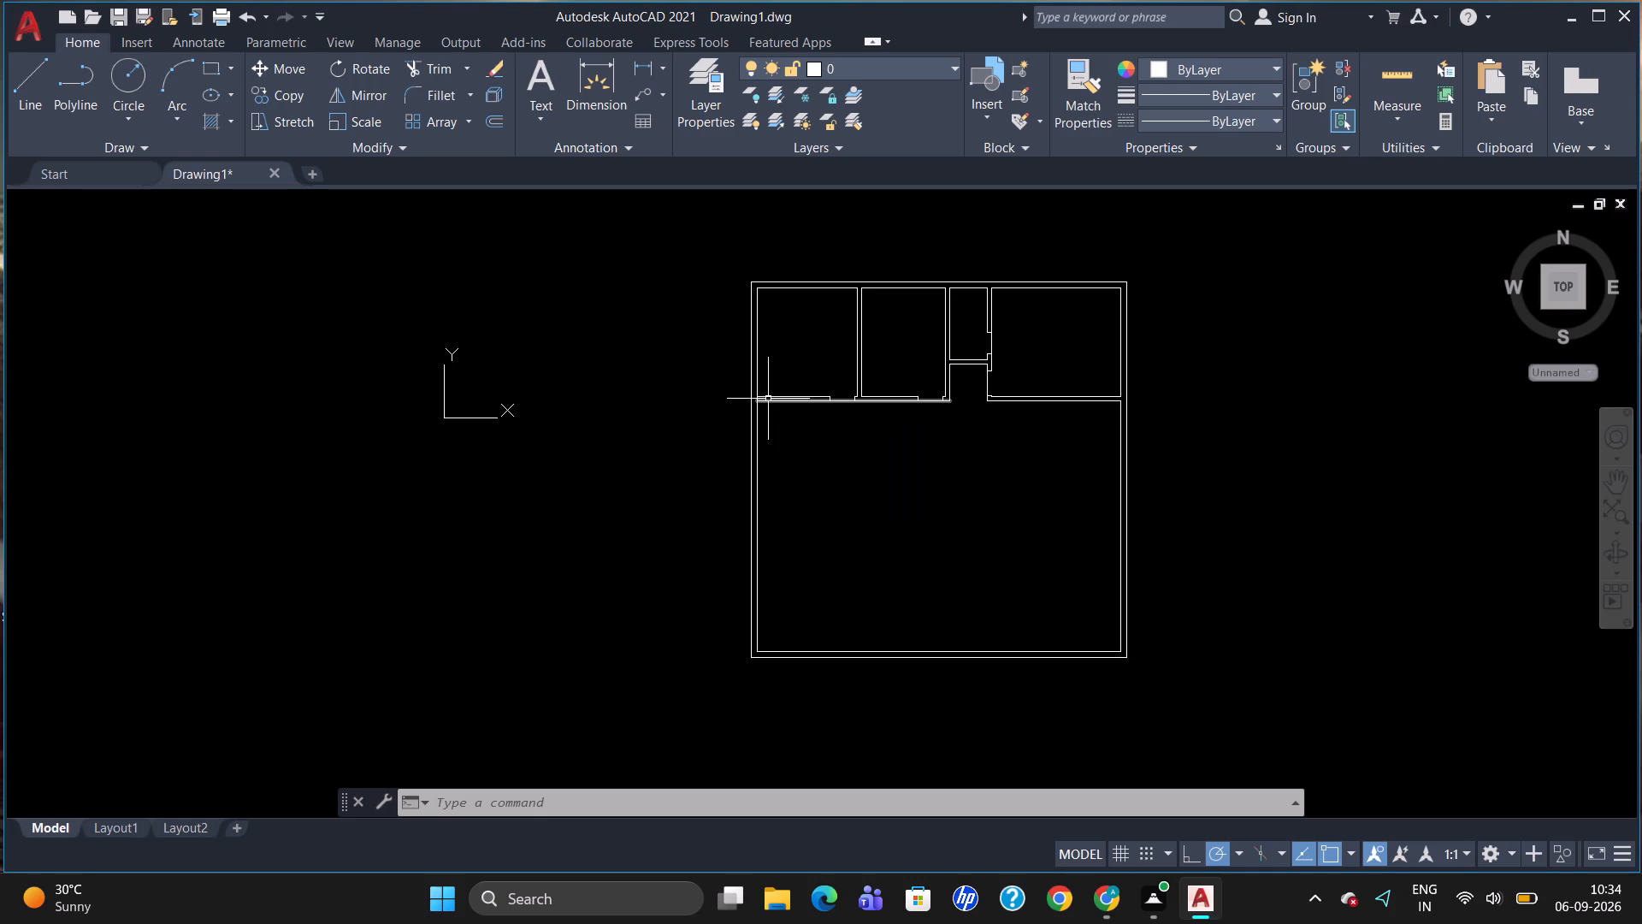
Draw a line from a point tracked 2'7" left of the left outer wall back to that wall, level with the horizontal partition's upper face.
scroll(765, 376, "up", 2)
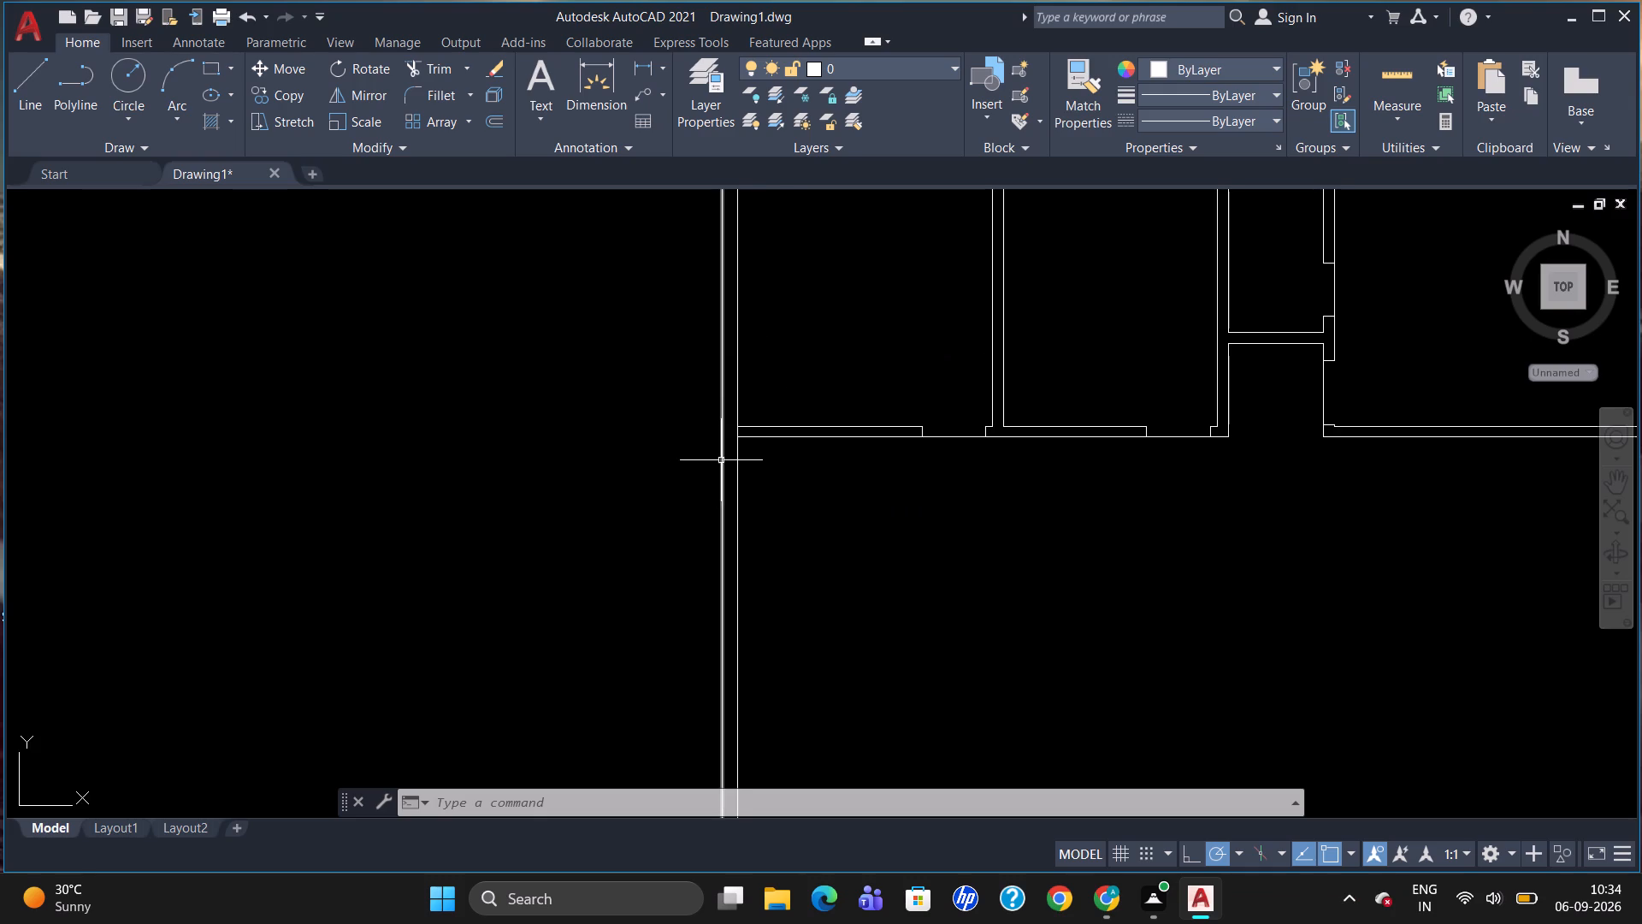
scroll(726, 435, "up", 1)
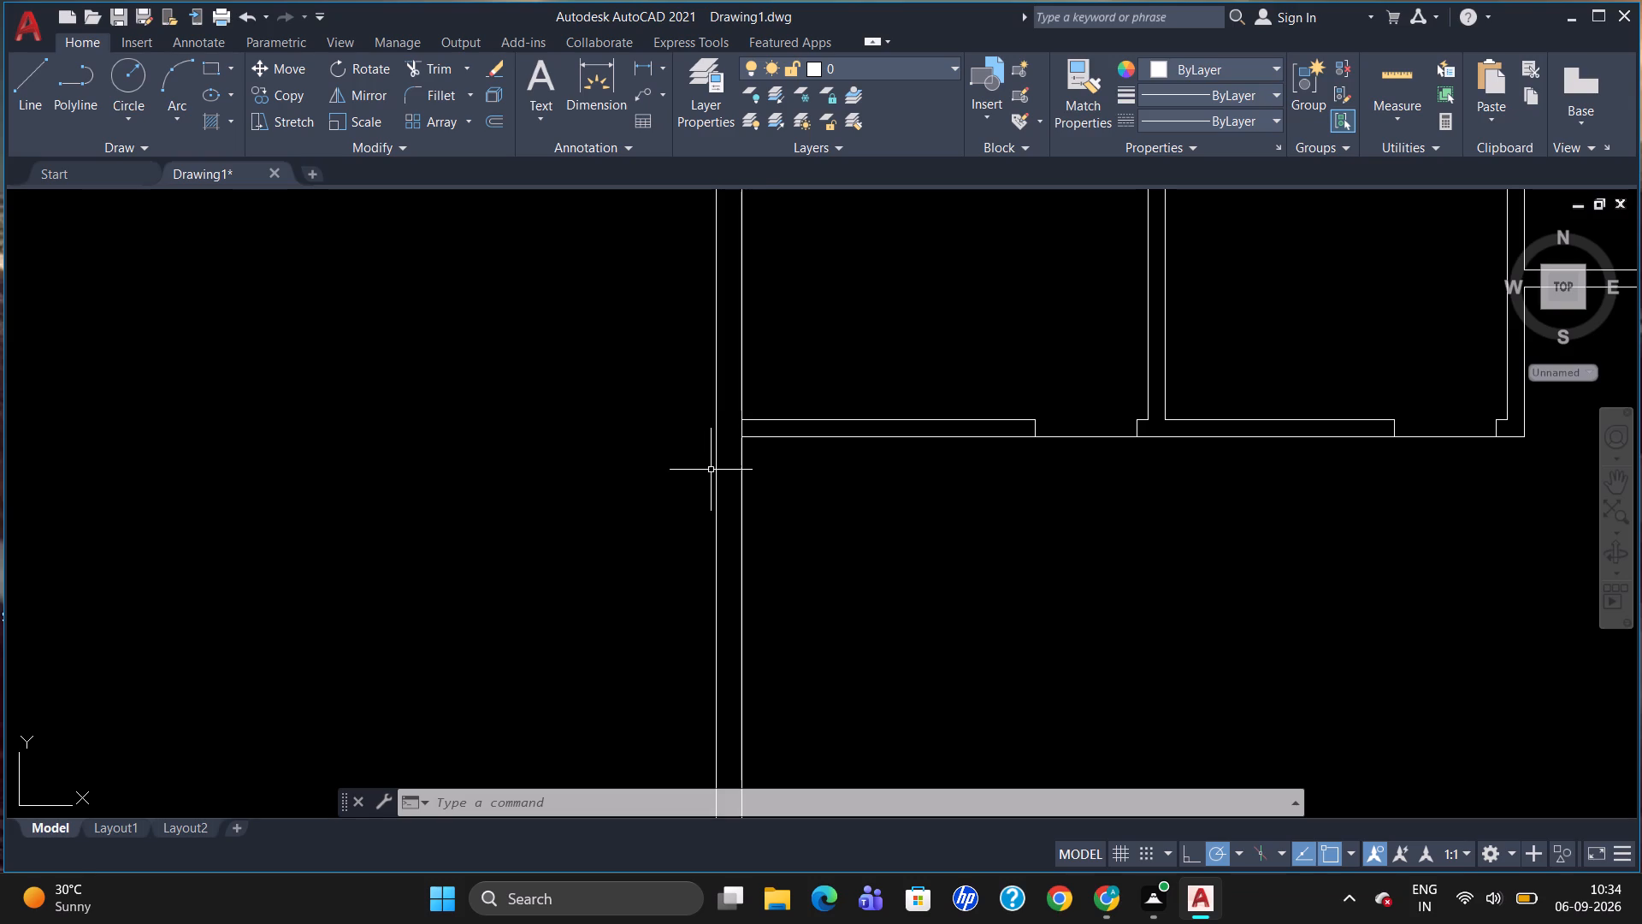
key("l")
key("Return")
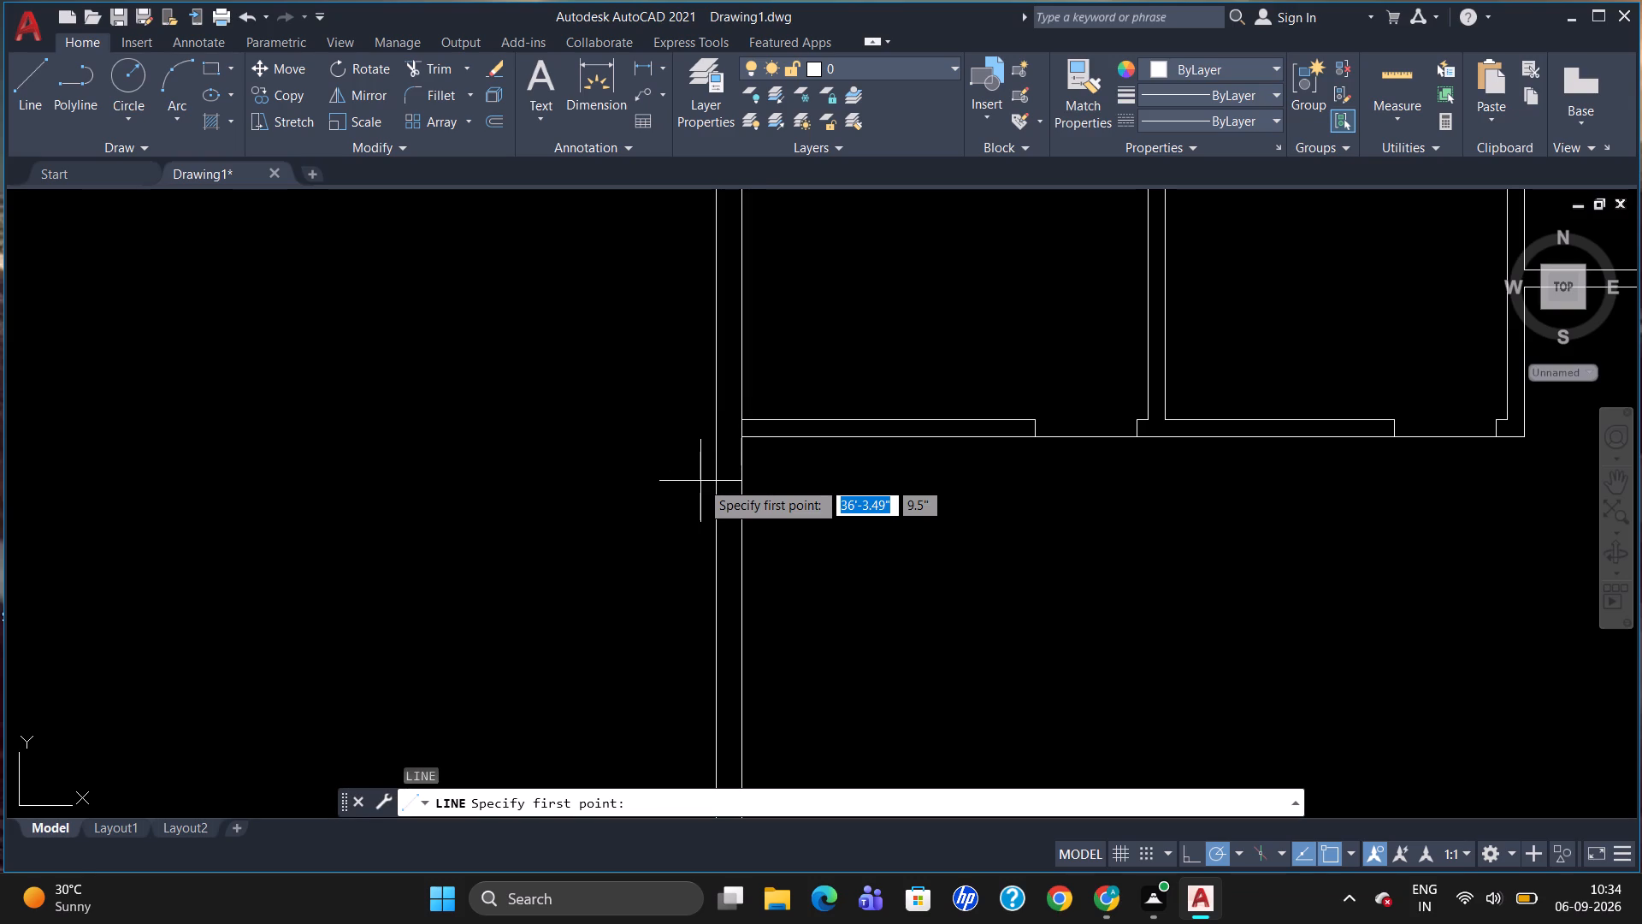
type("TK")
key("Return")
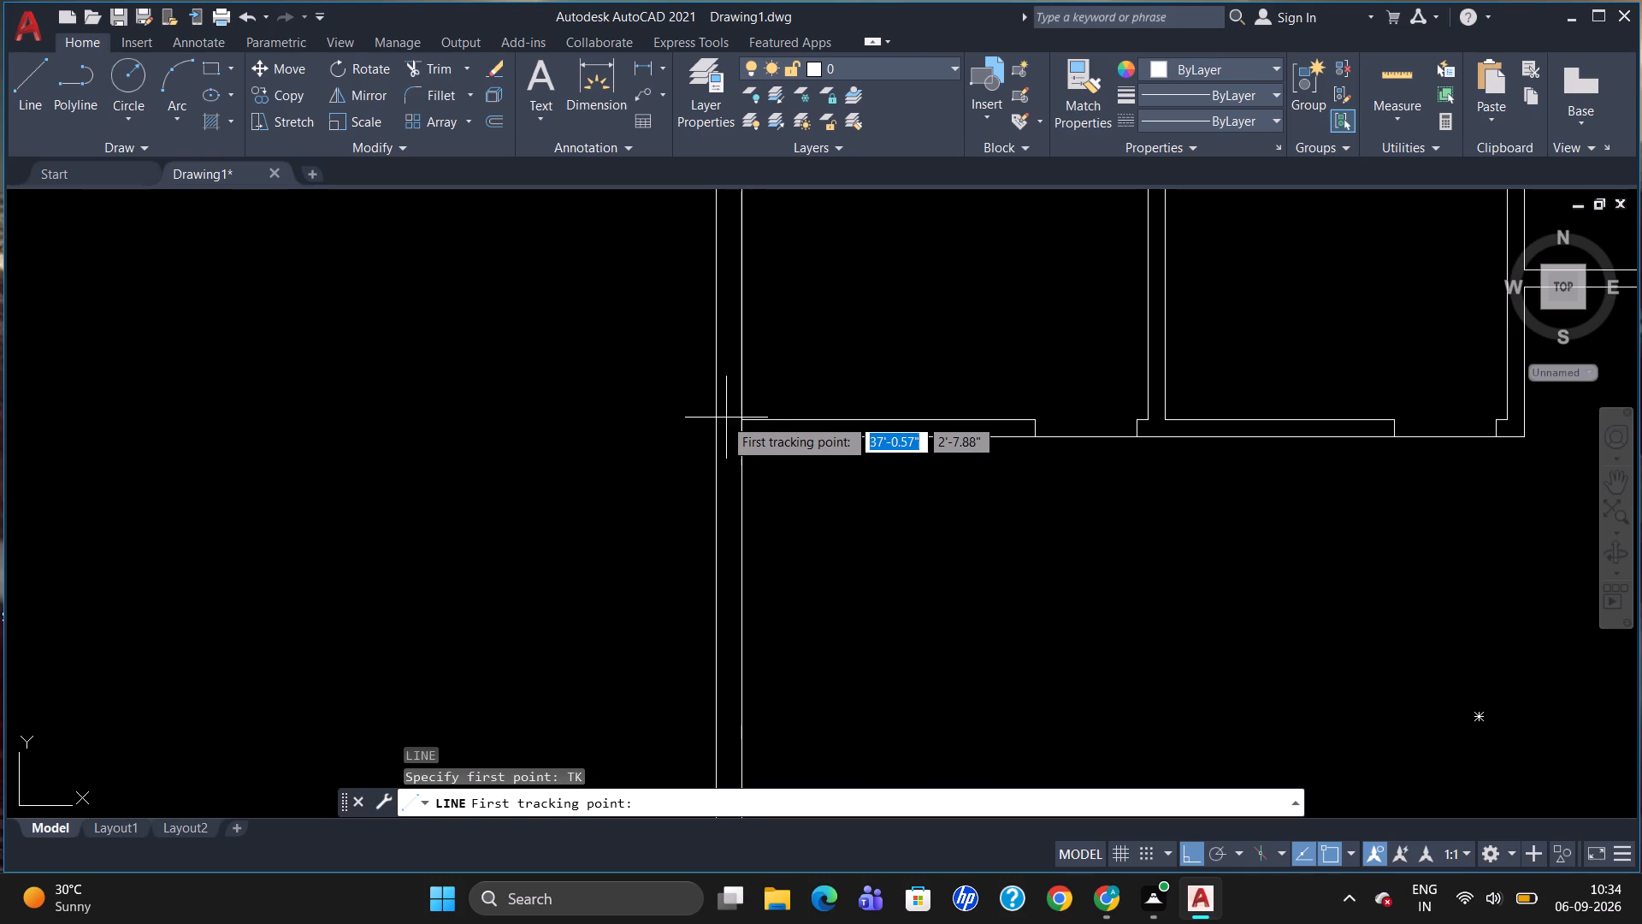
left_click(715, 417)
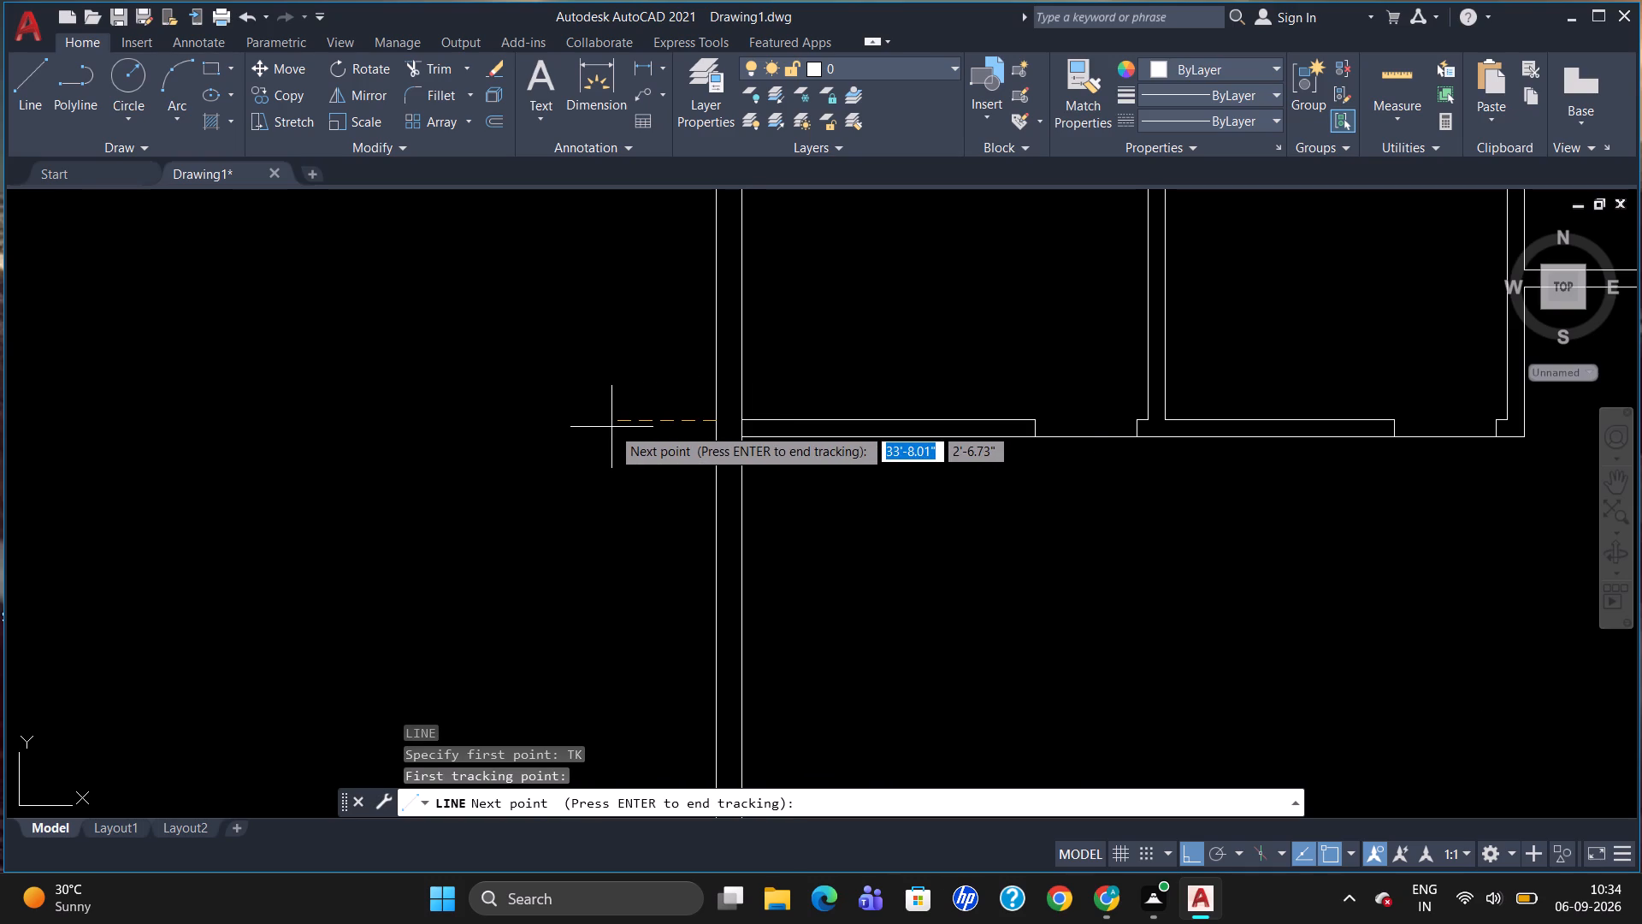
type("2'")
type("7'")
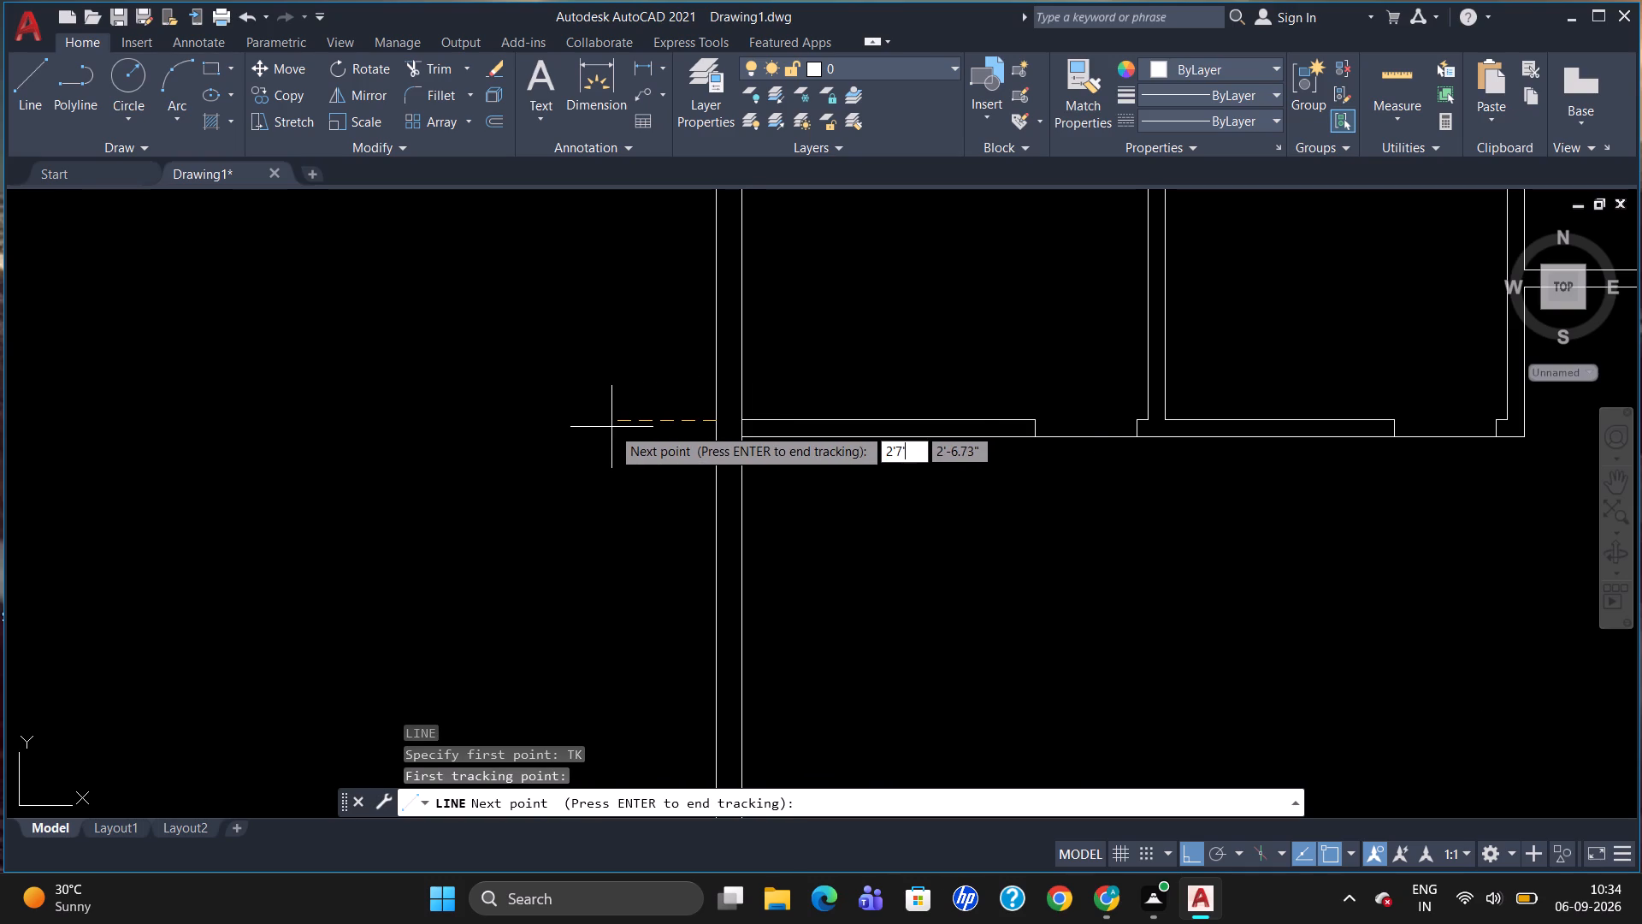
key("Return")
key("Return")
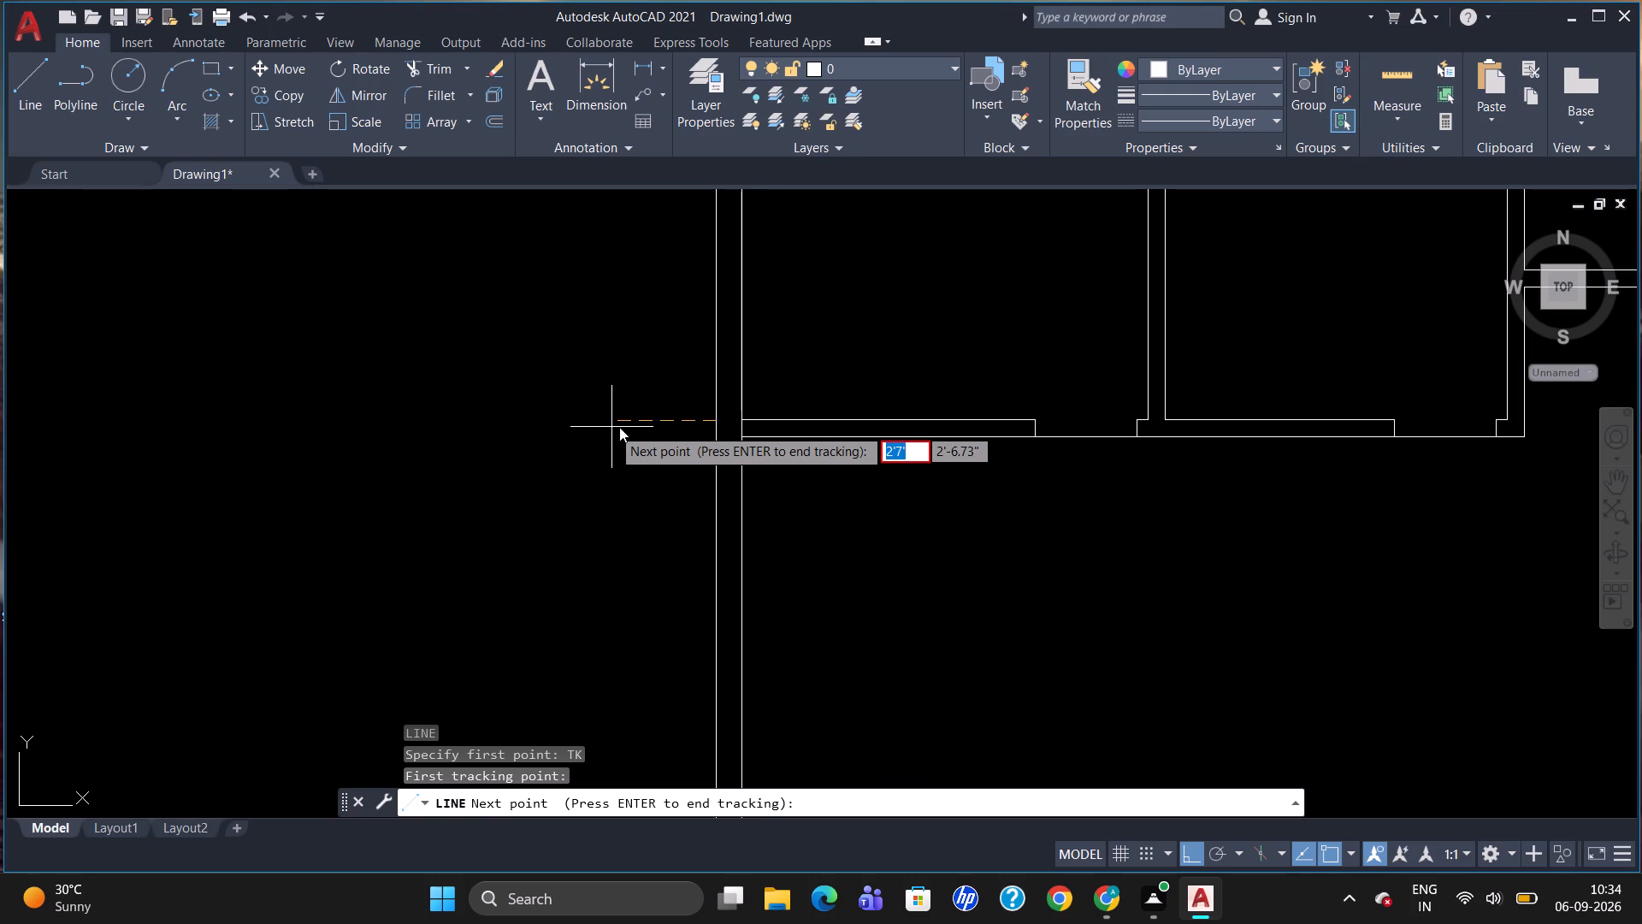
key("BackSpace")
key("3")
key("BackSpace")
type("2'7\"")
key("Return")
key("Return")
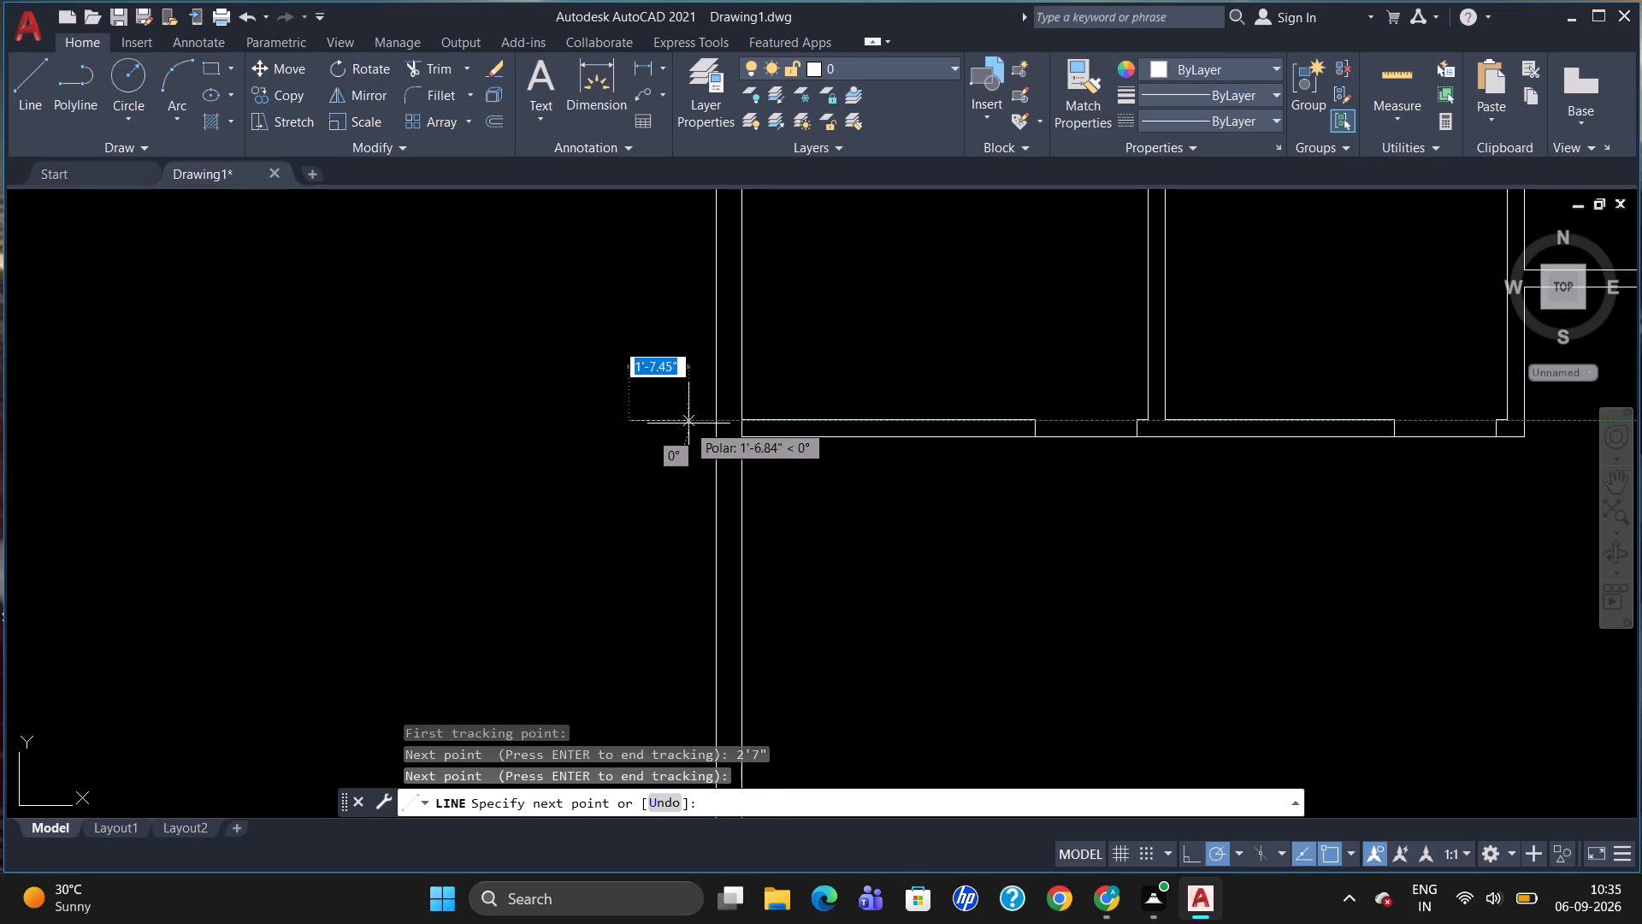
left_click(716, 416)
key("Escape")
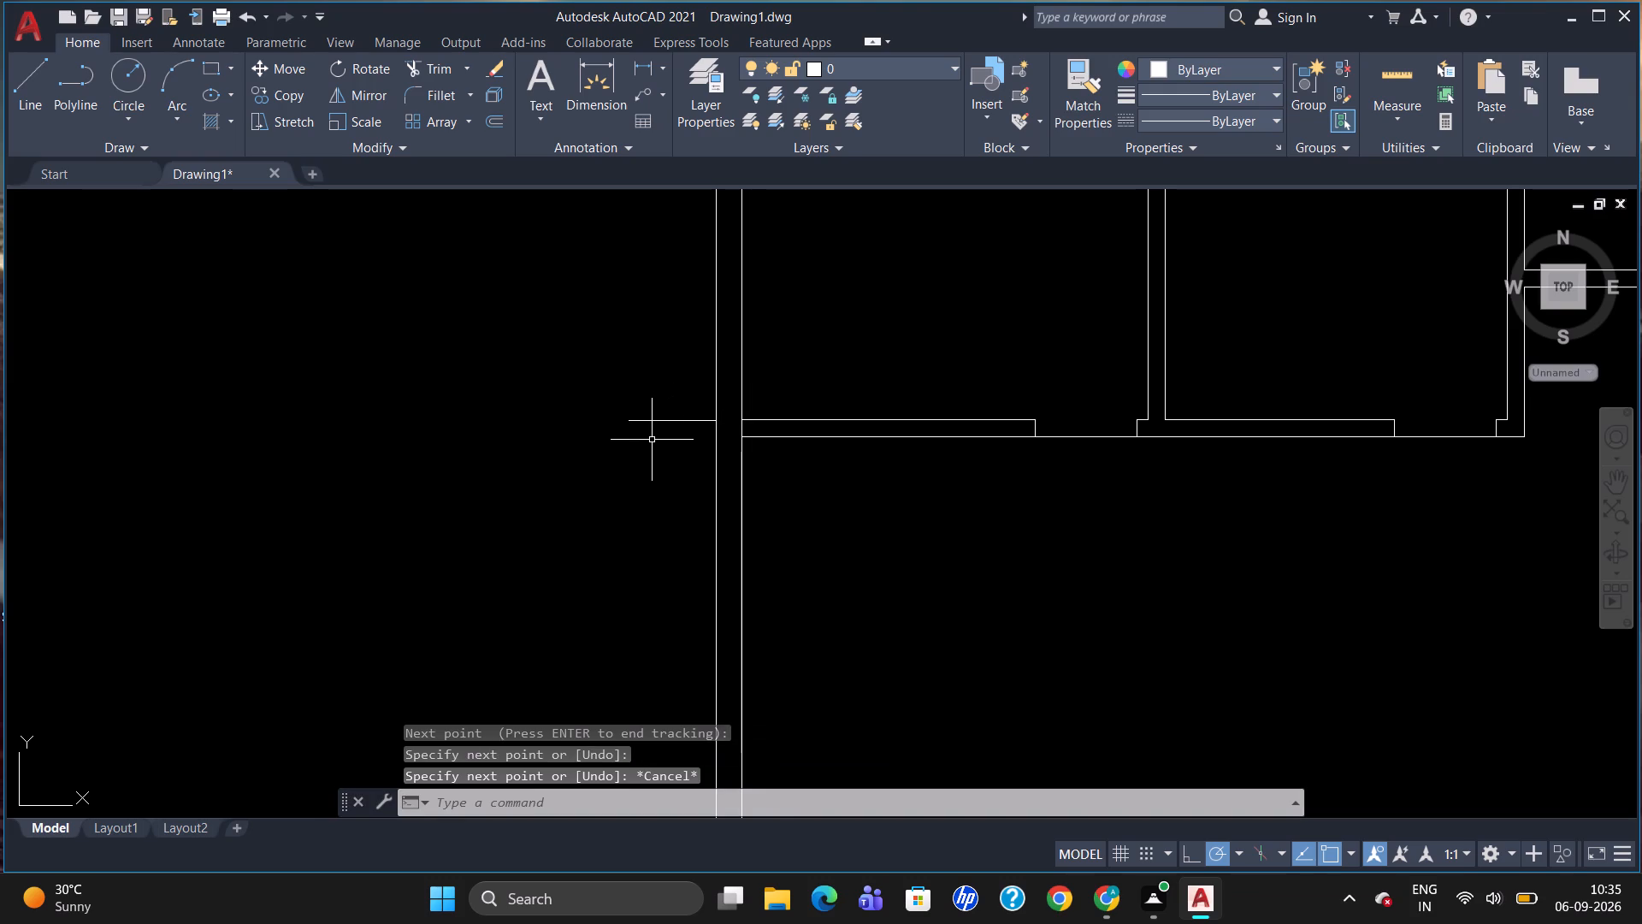
Offset the short line outside the left outer wall 6" downward.
key("o")
key("Return")
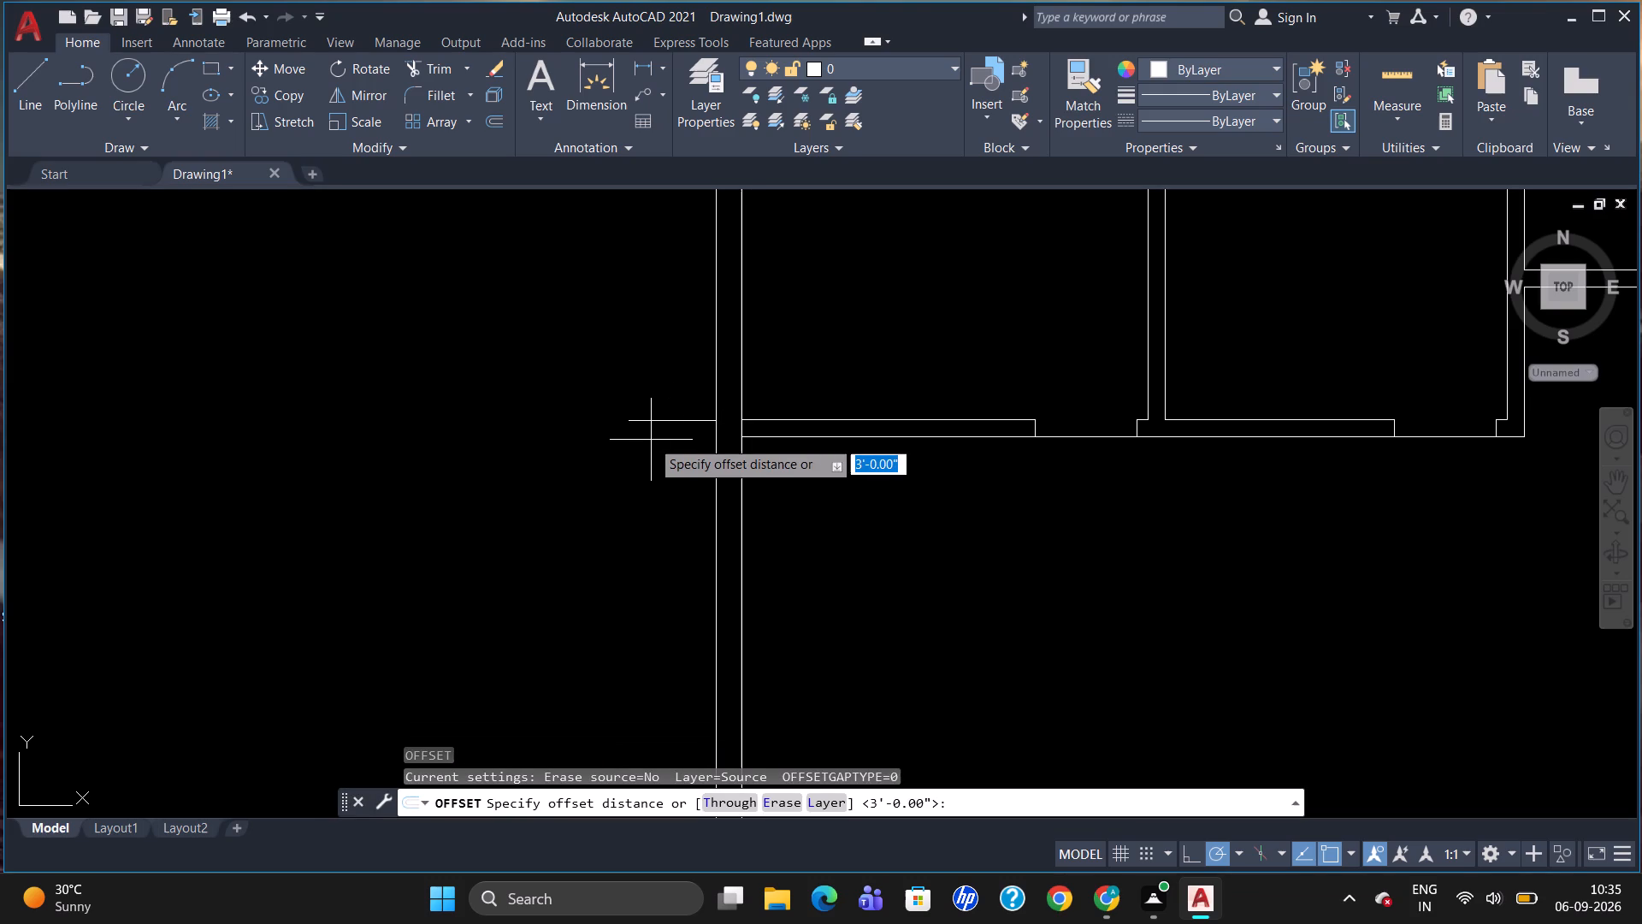
key("6")
key("shift+quotedbl")
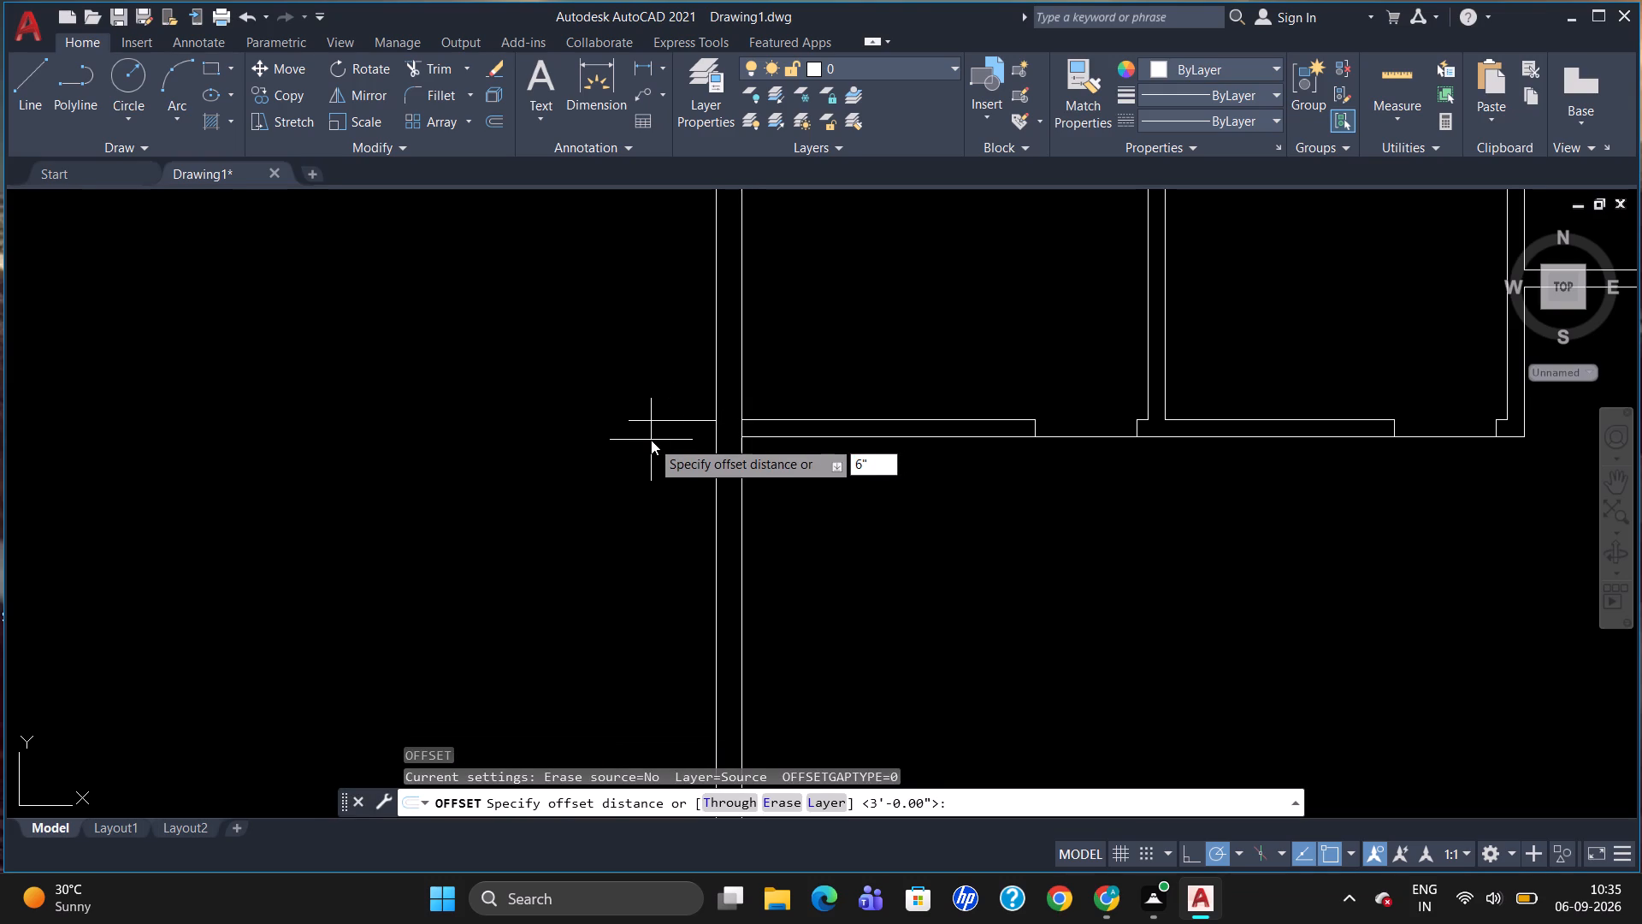
key("Return")
left_click(658, 422)
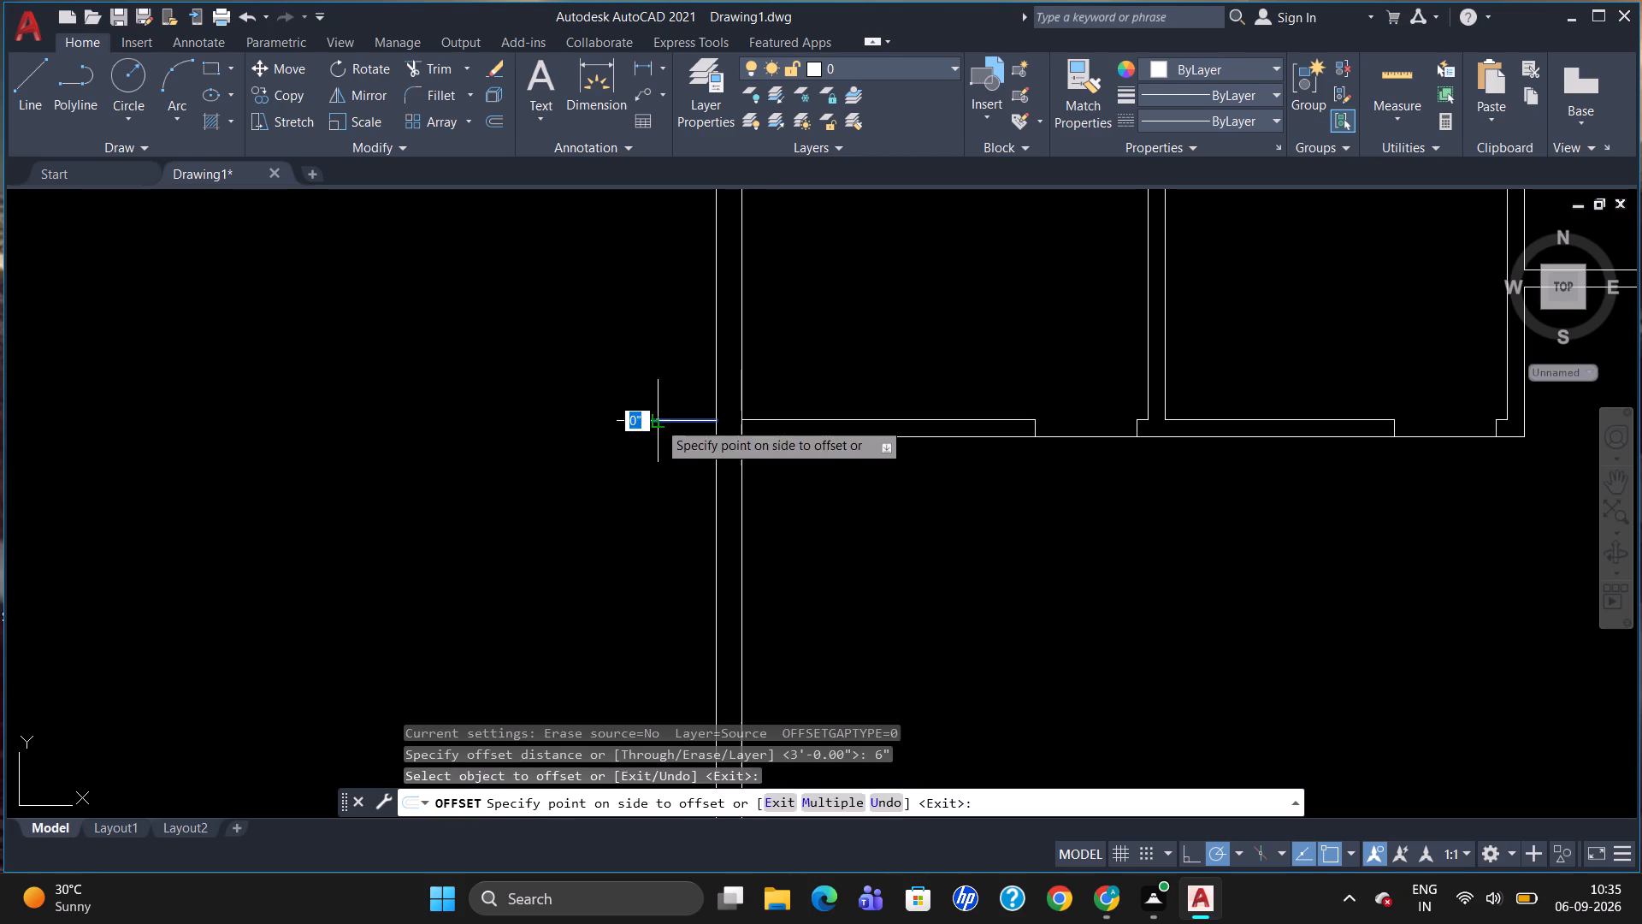
left_click(661, 443)
scroll(686, 392, "down", 2)
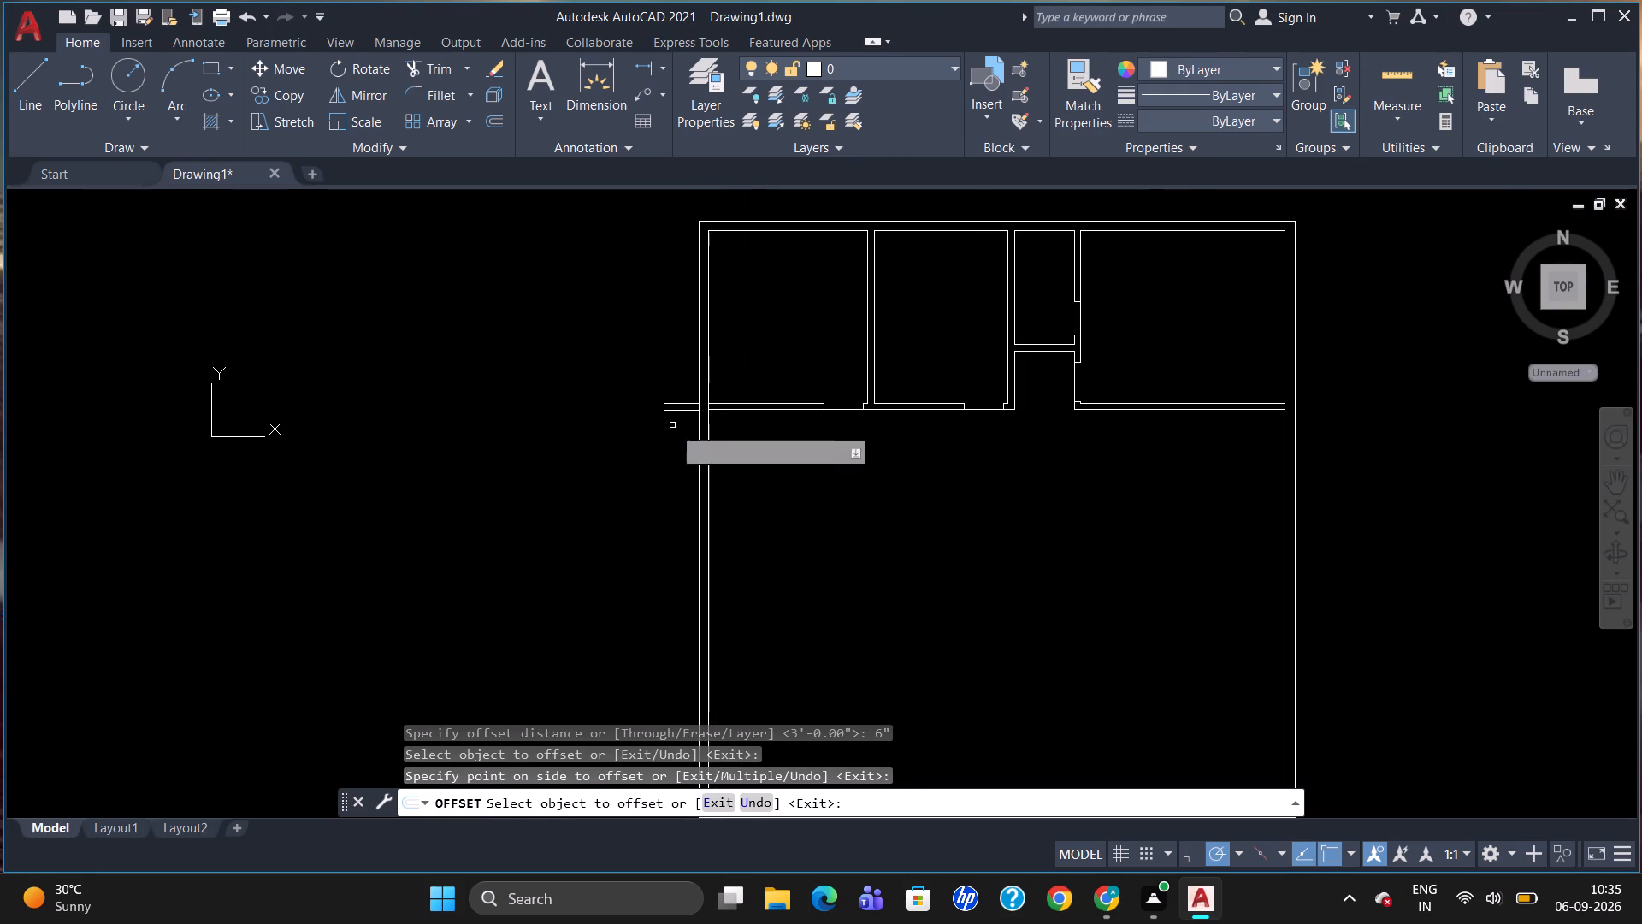
key("Escape")
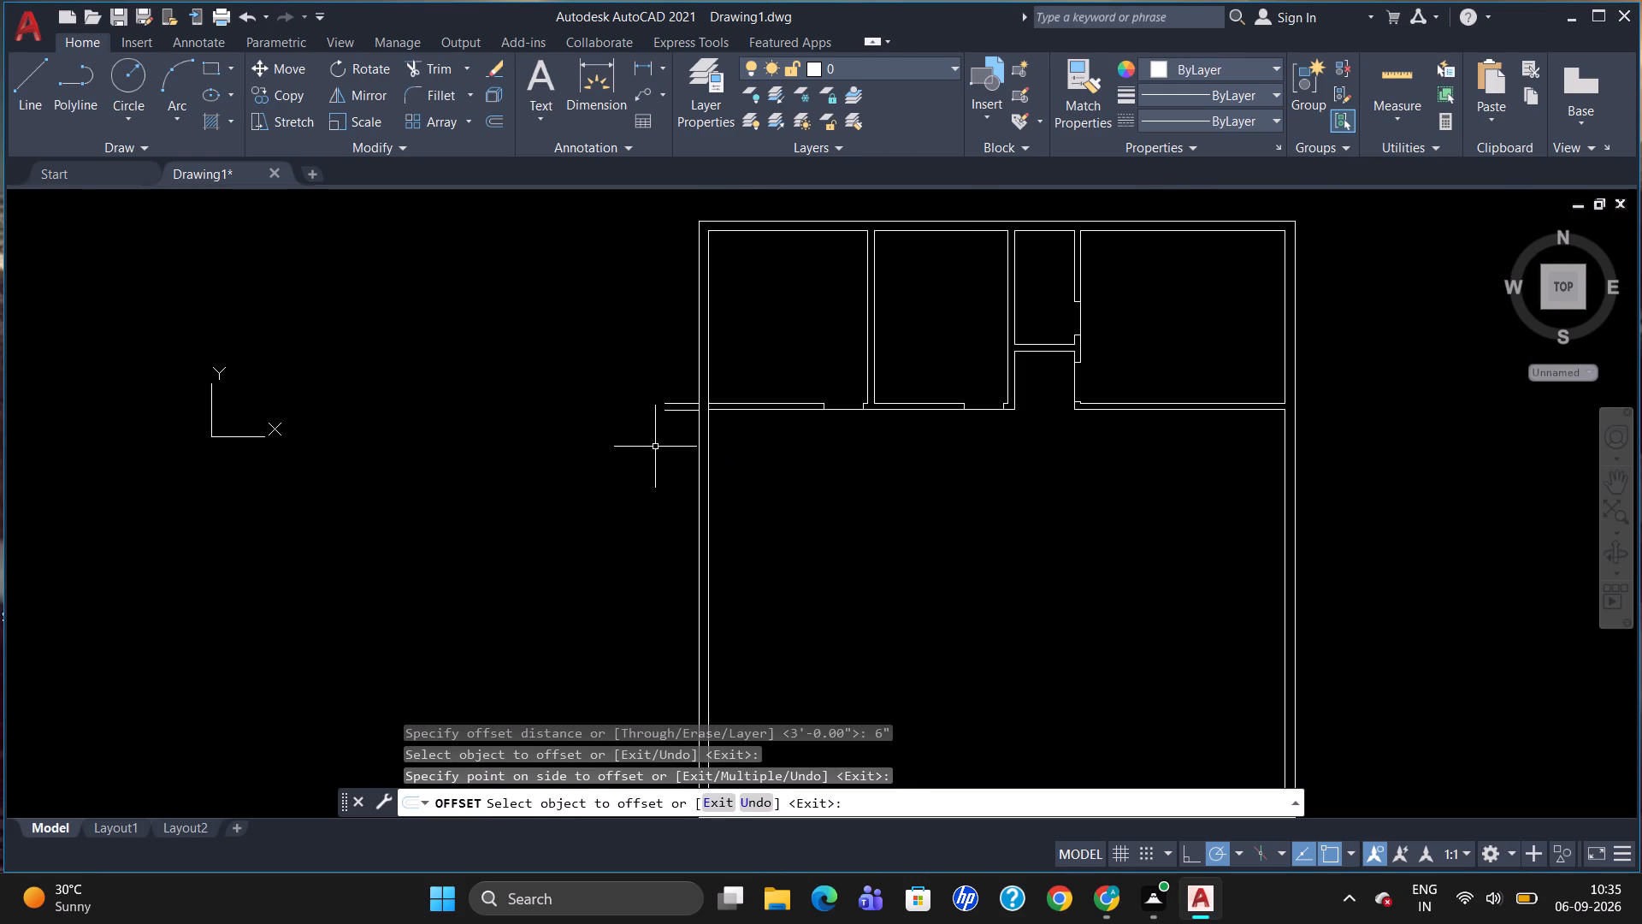
From the outer end of the lower short line, draw connected lines 6'6" down and 11'4" to the right across the outer wall.
key("l")
key("Return")
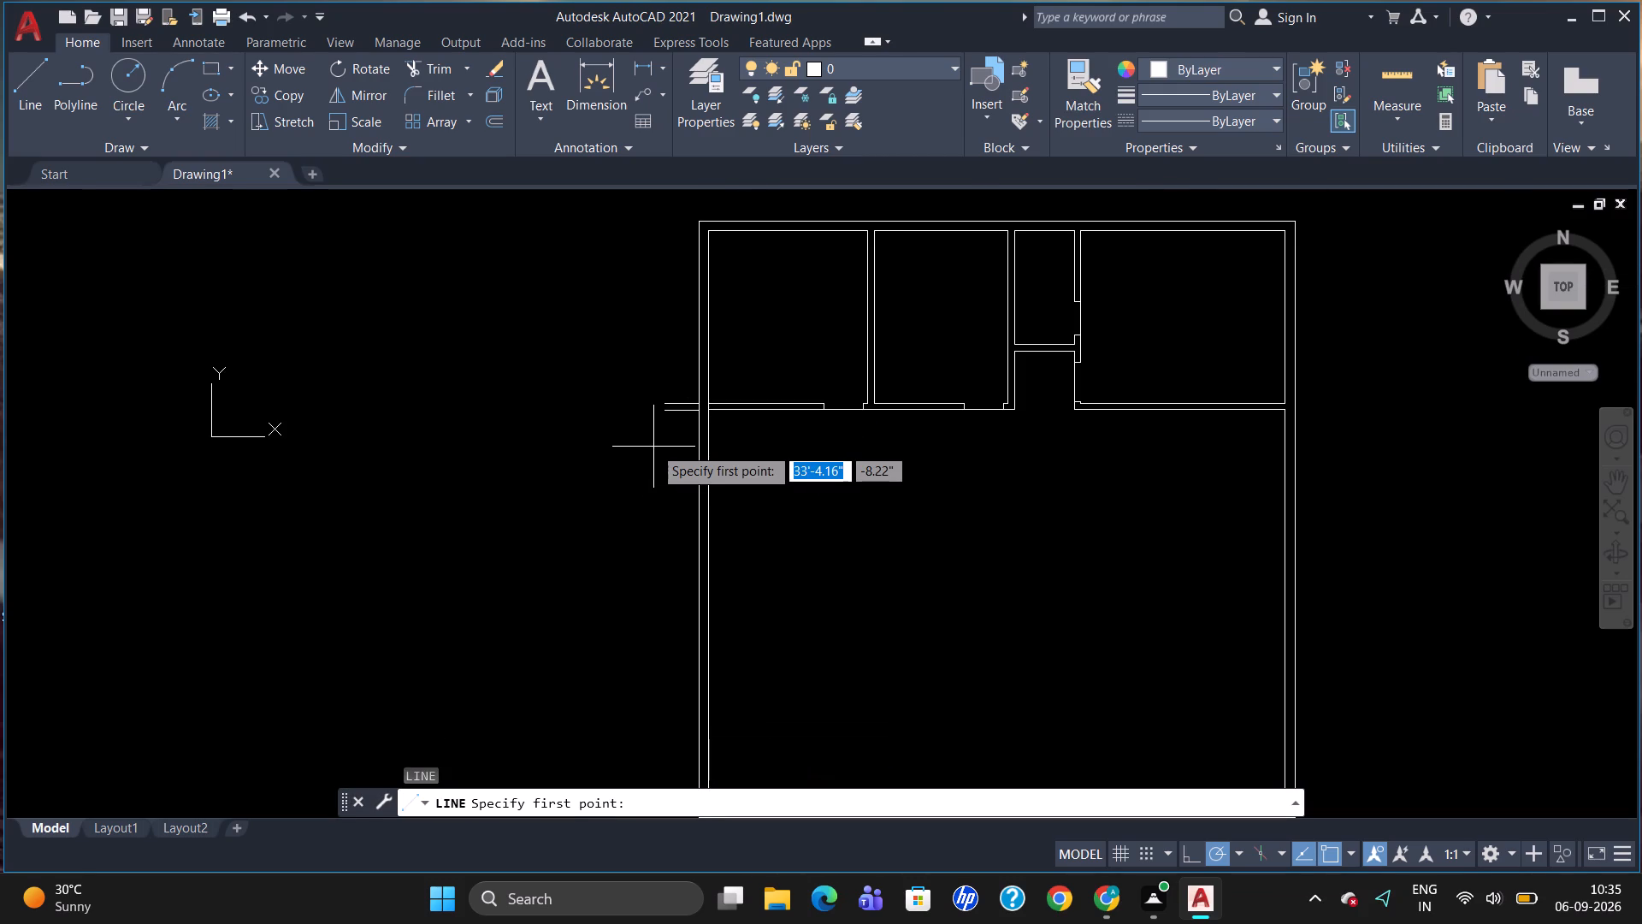
left_click(664, 414)
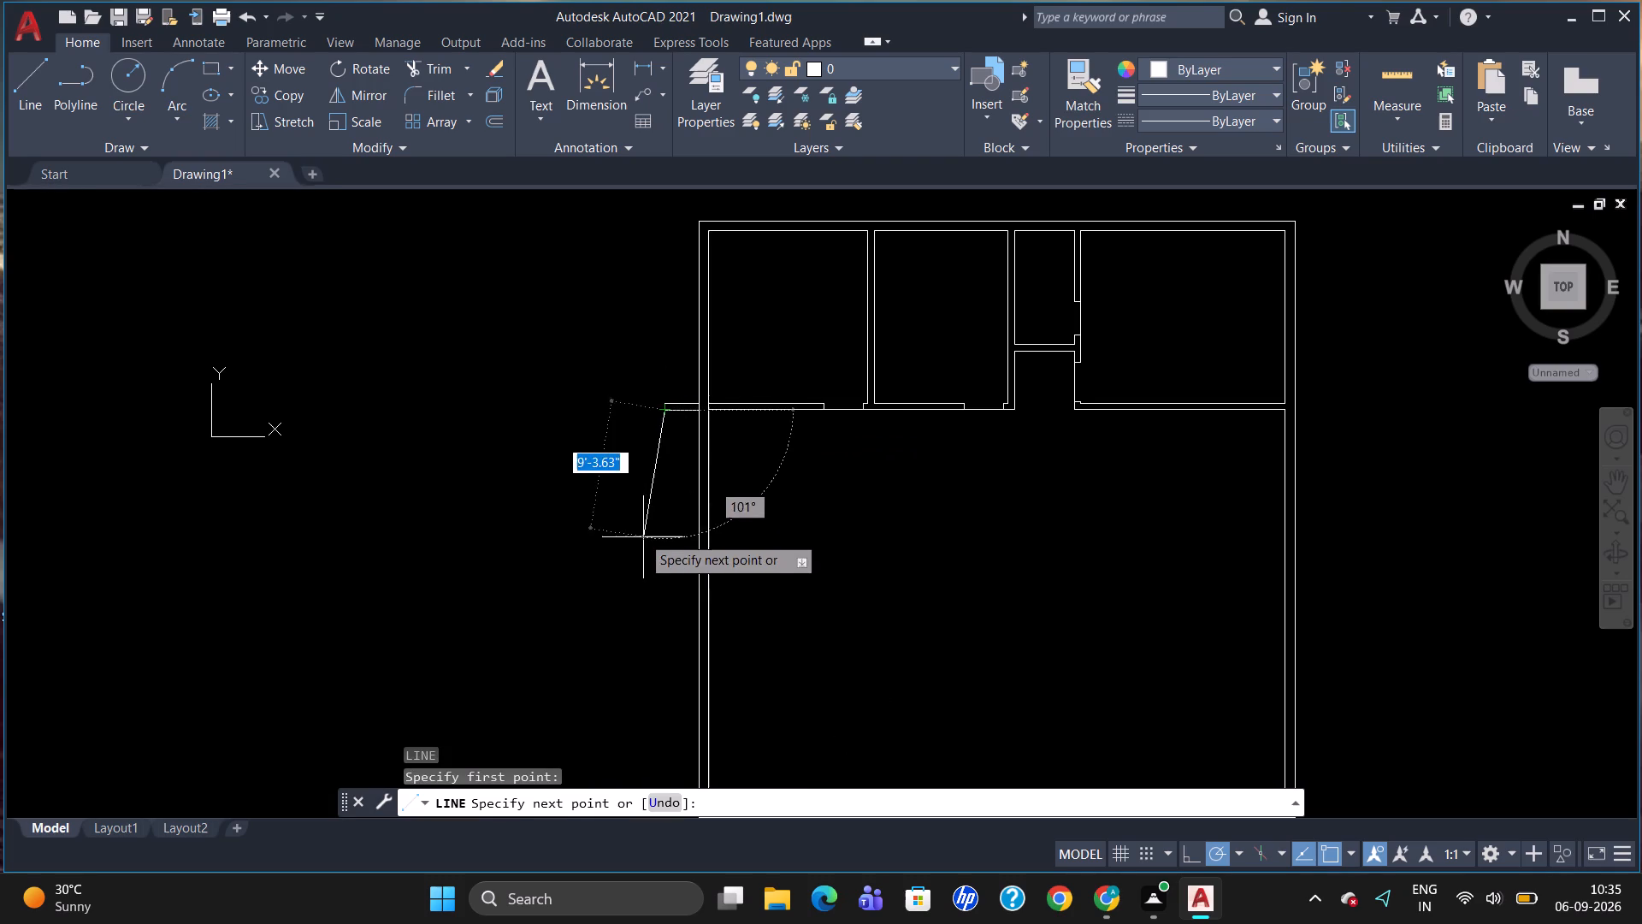
type("6'")
type("6\"")
key("Return")
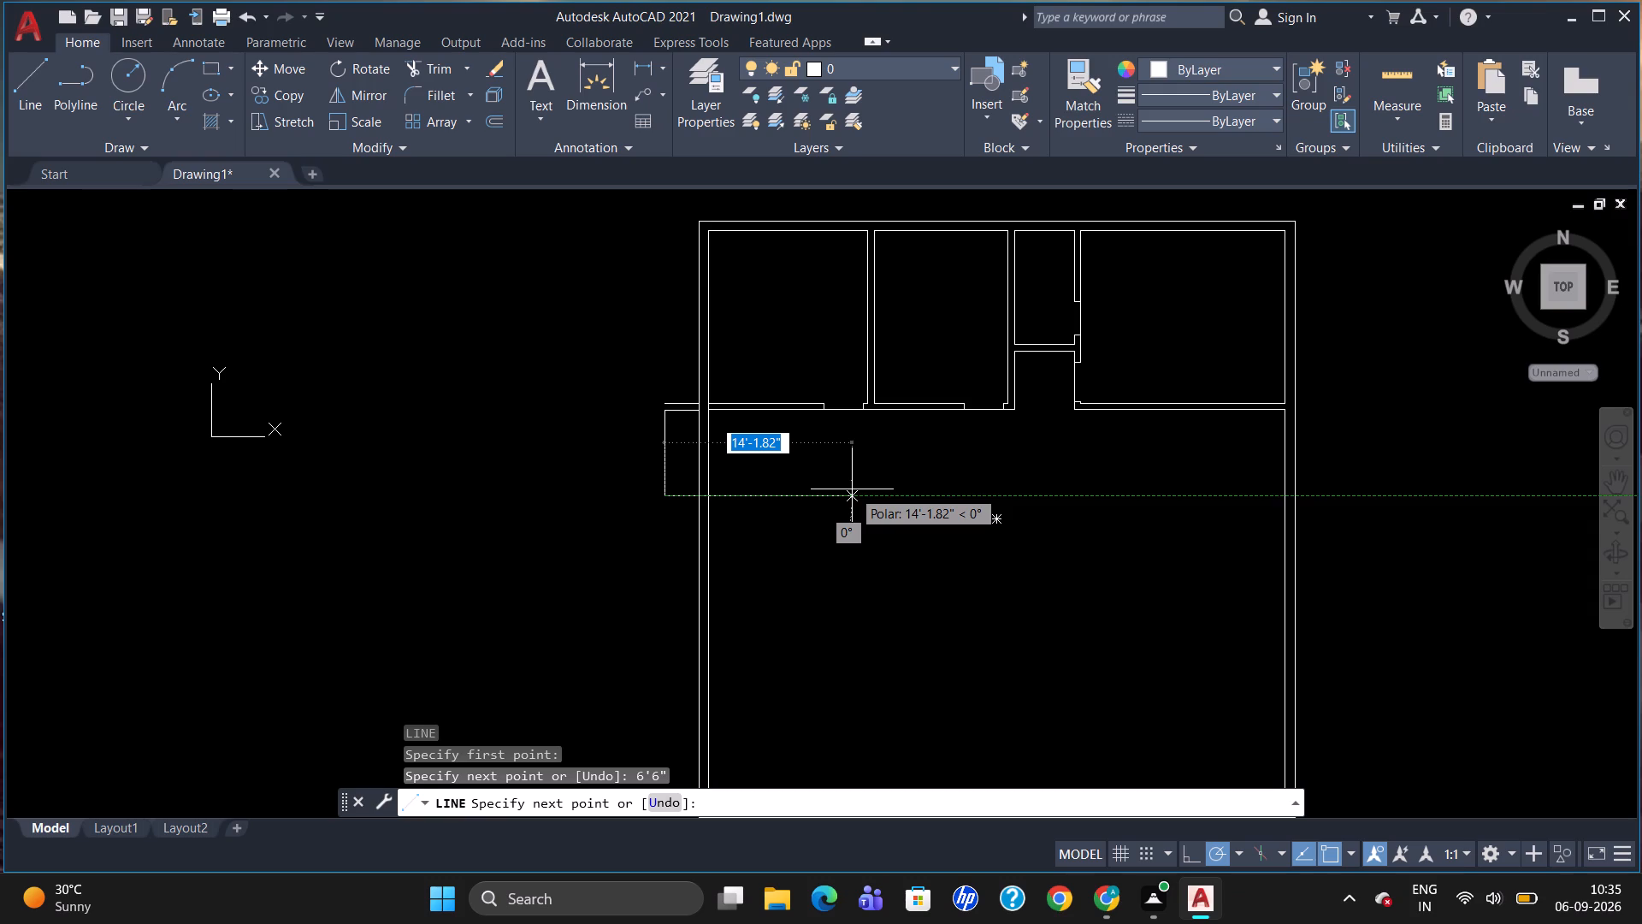
type("11'4\"")
key("Return")
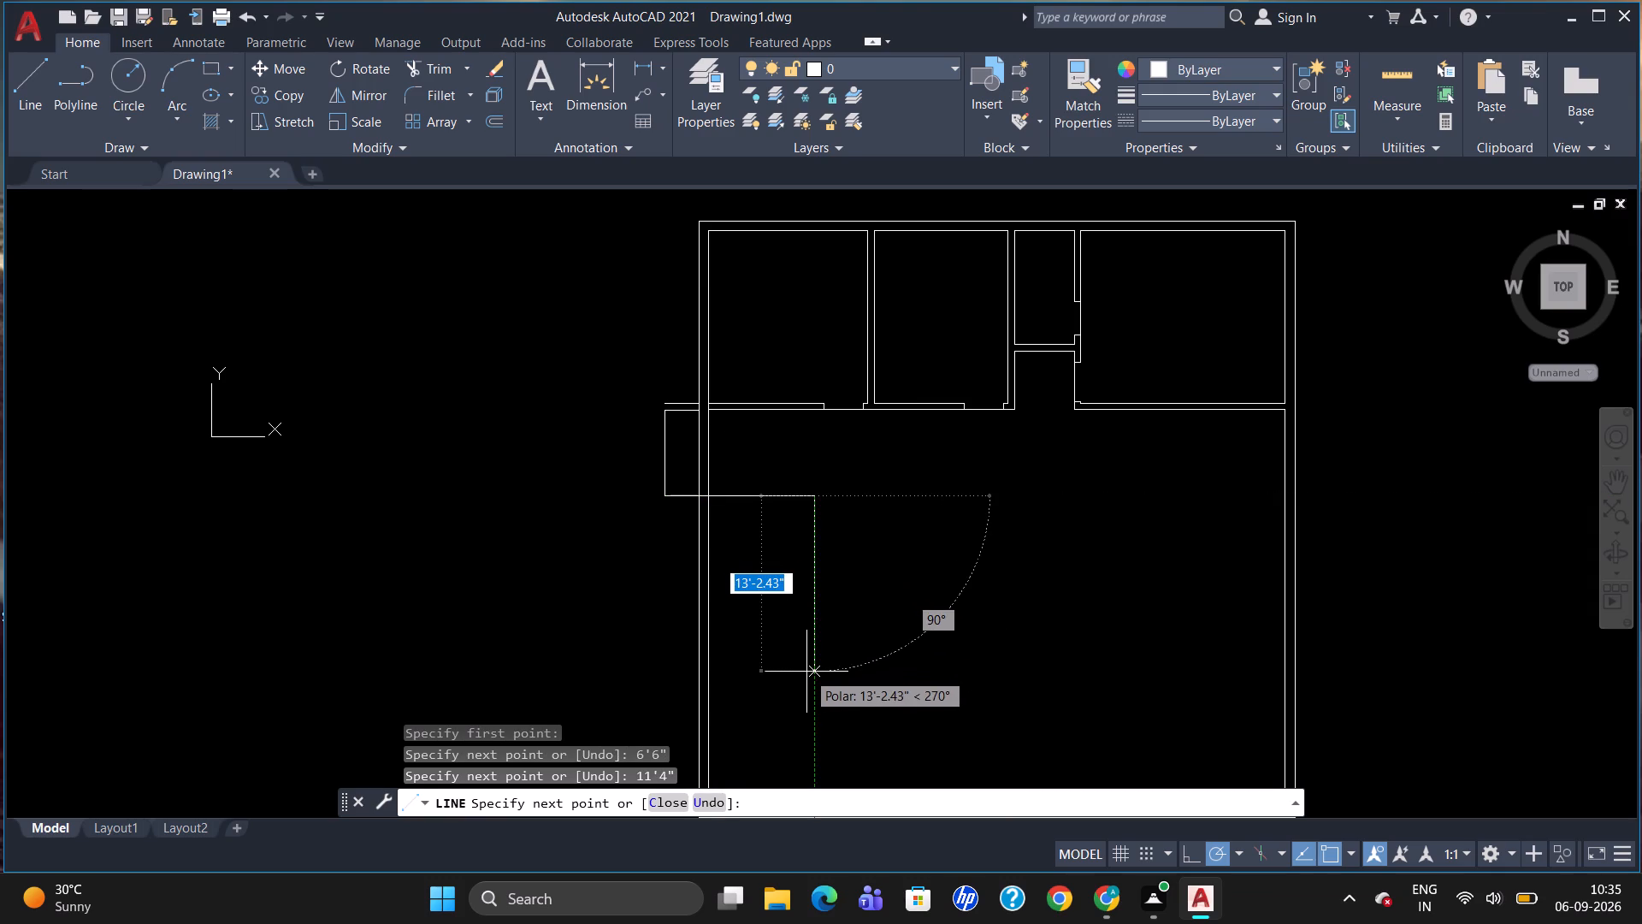
key("Escape")
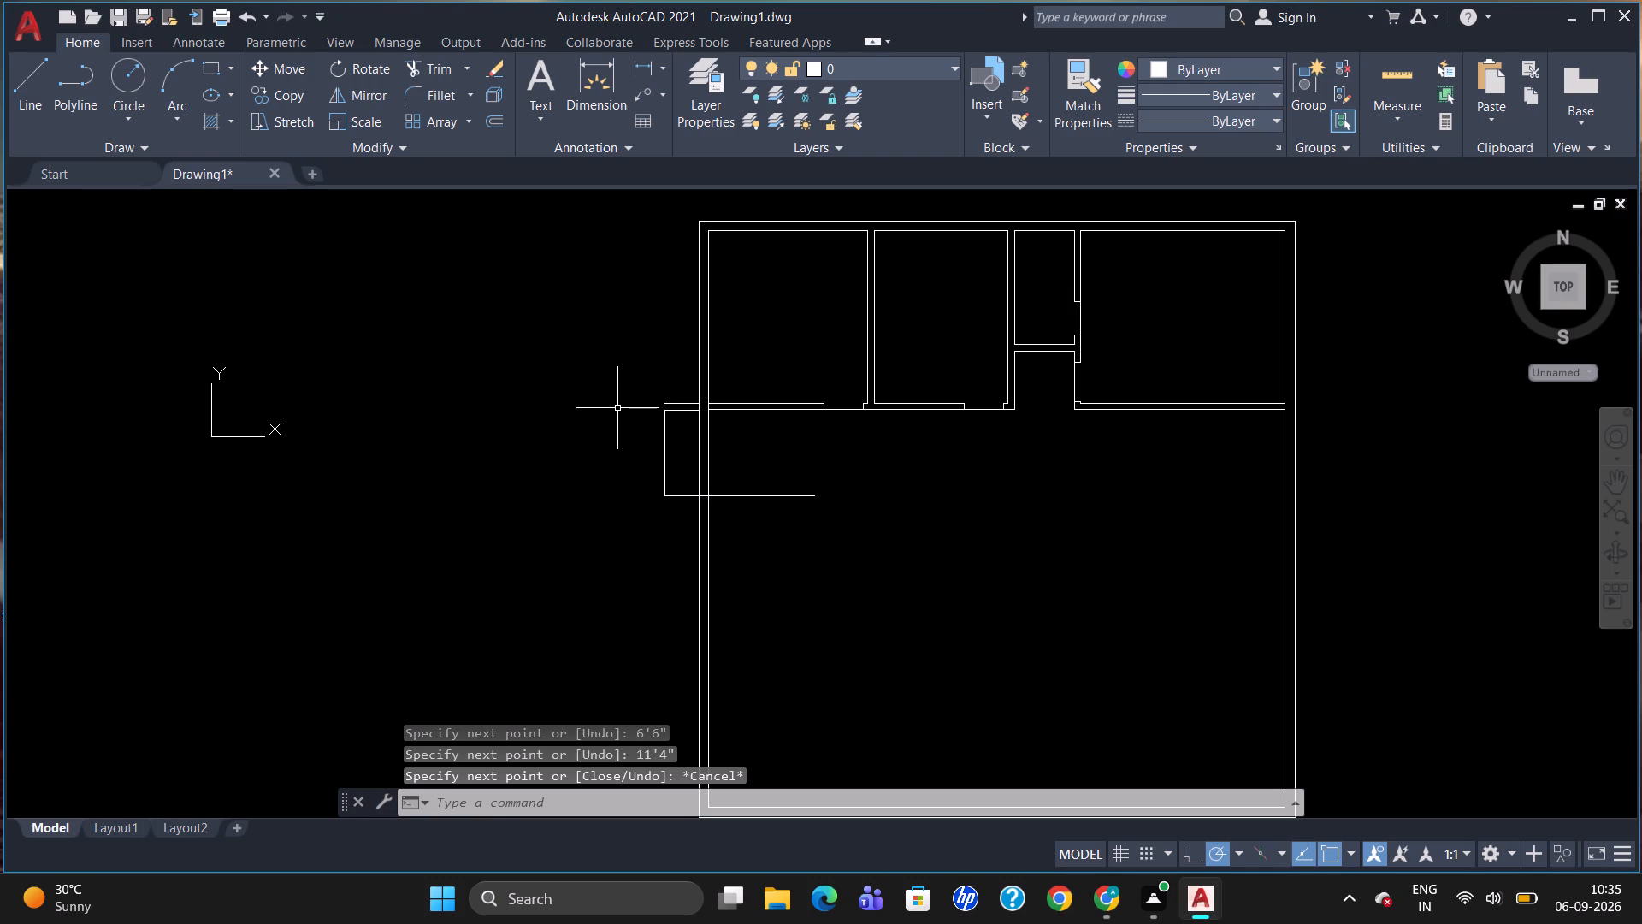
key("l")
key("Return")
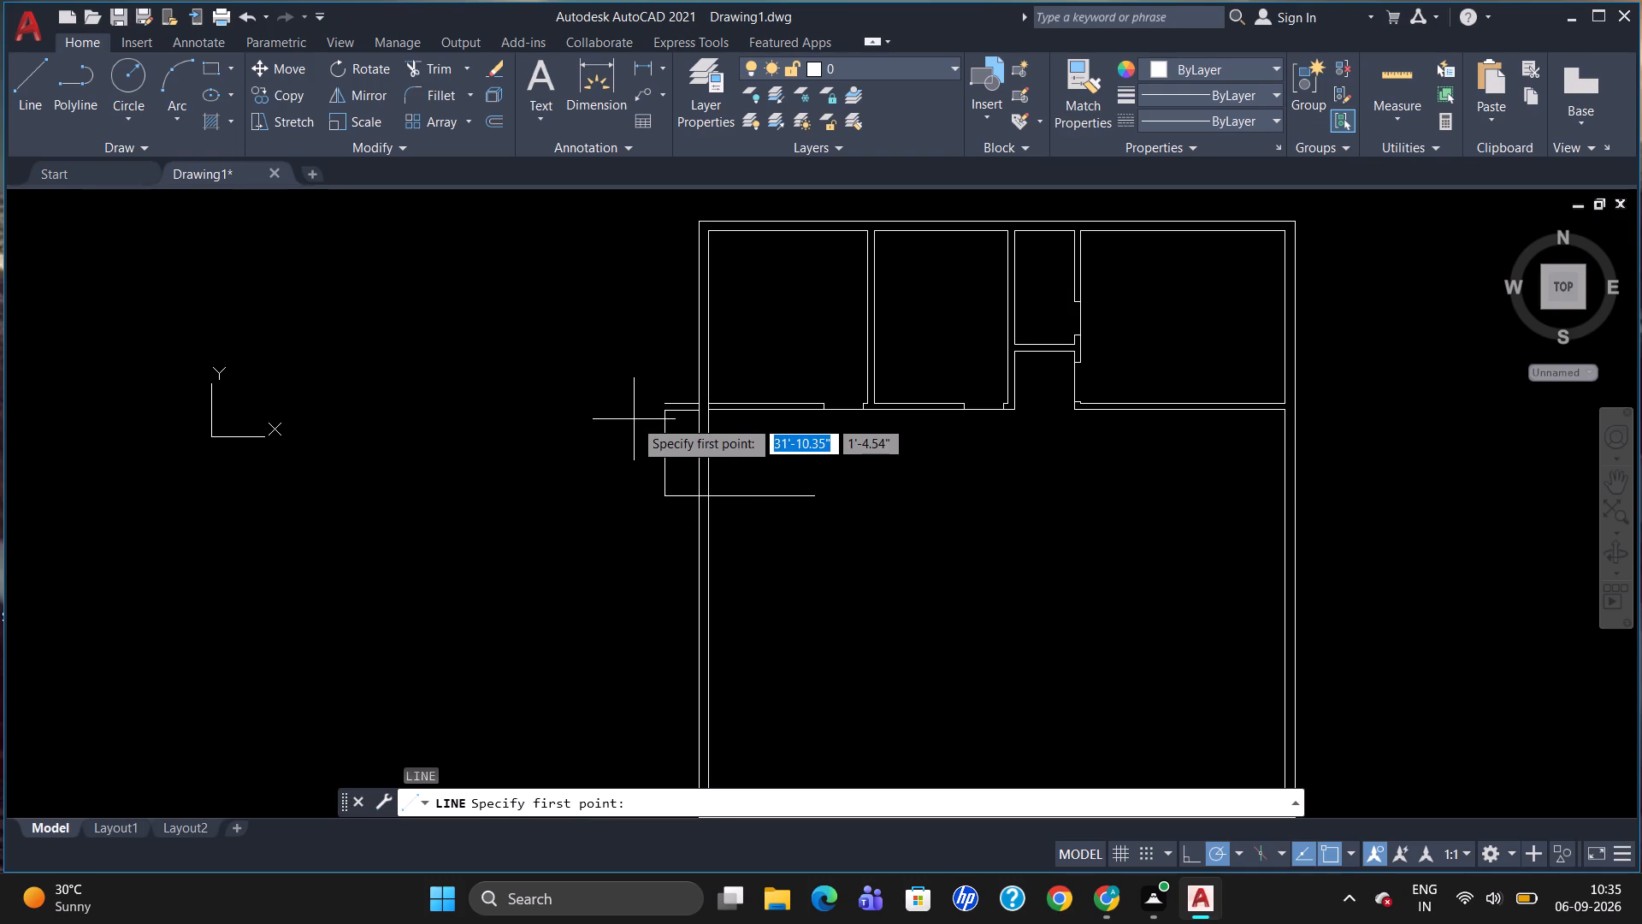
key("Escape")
Offset the 6'6" vertical line 6" to the left and the 11'4" horizontal line 6" downward.
key("o")
key("Return")
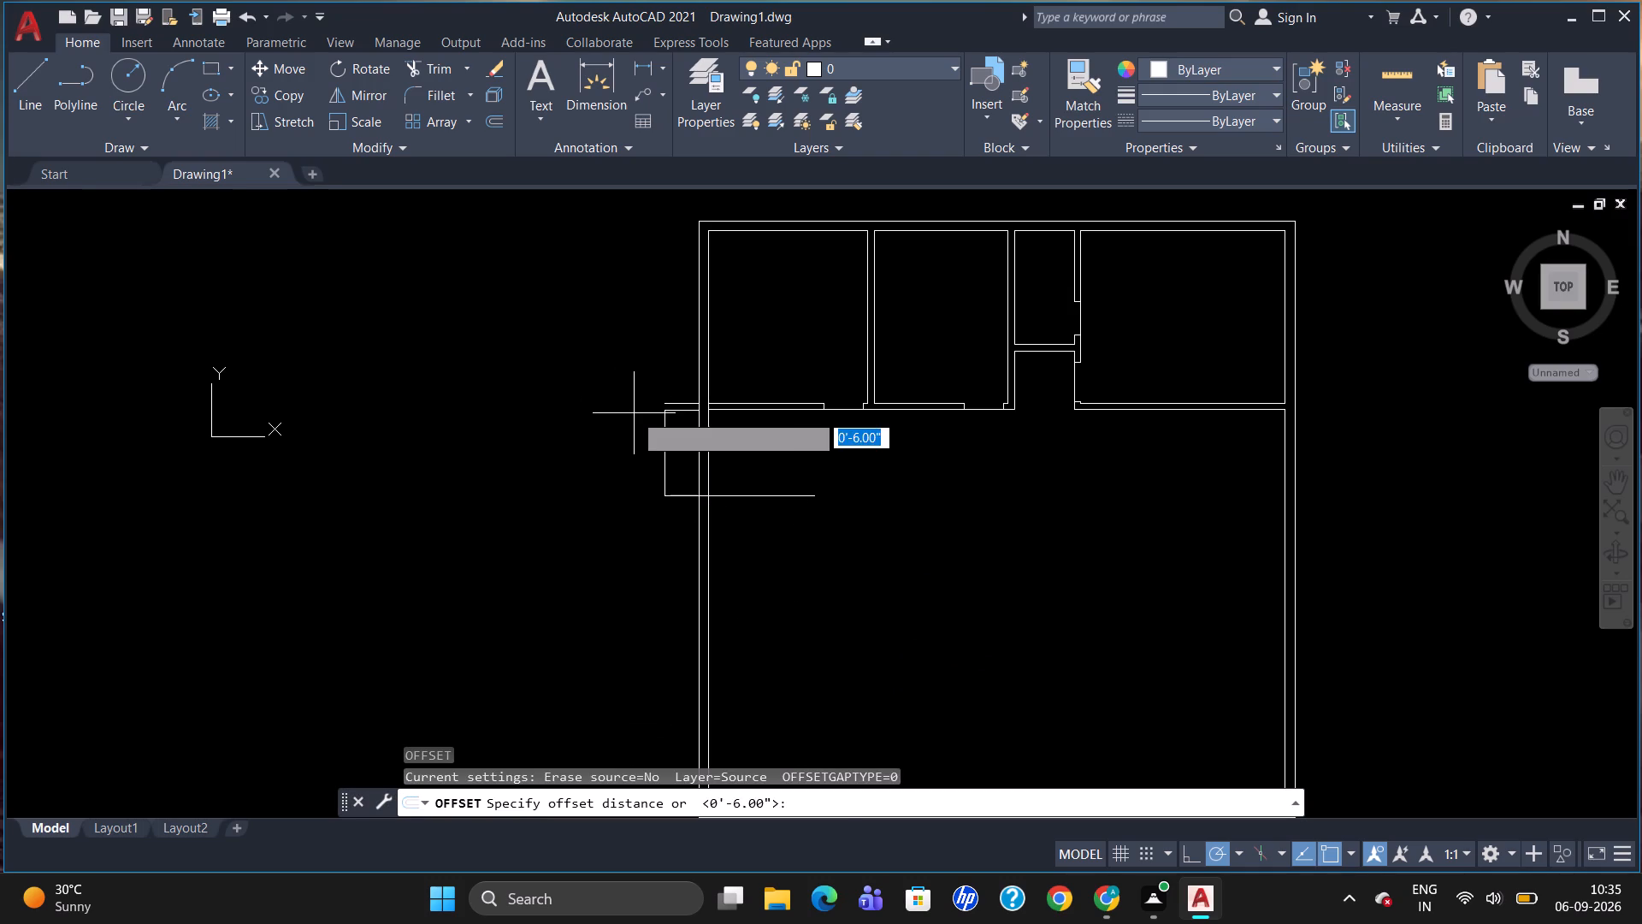
key("6")
key("shift+quotedbl")
key("Return")
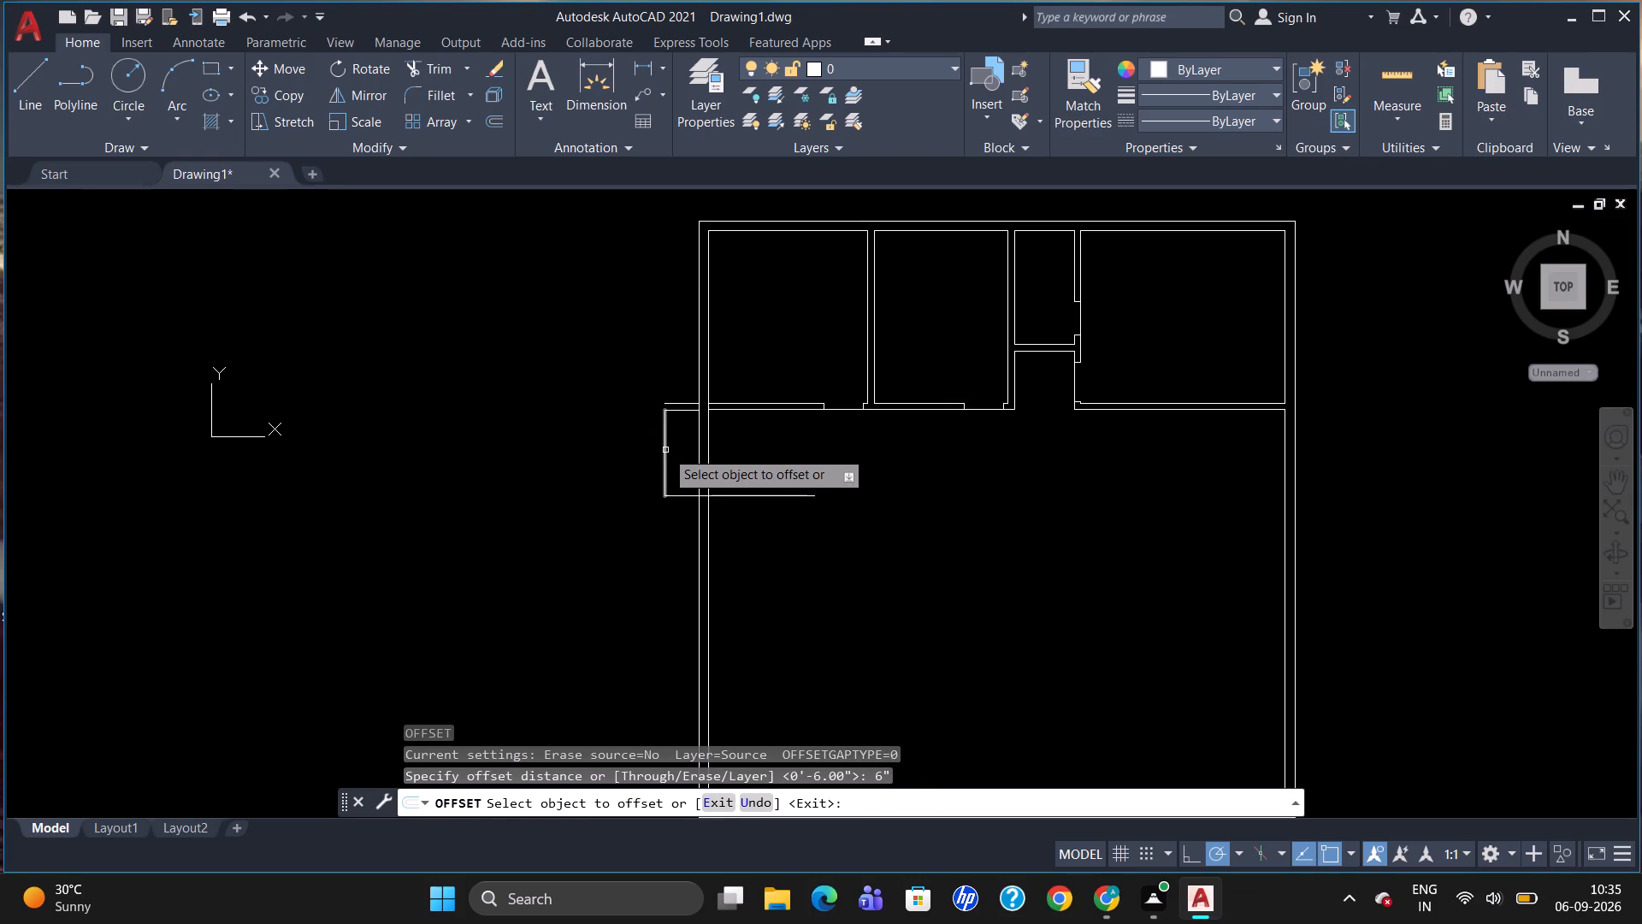
left_click(665, 448)
left_click(642, 455)
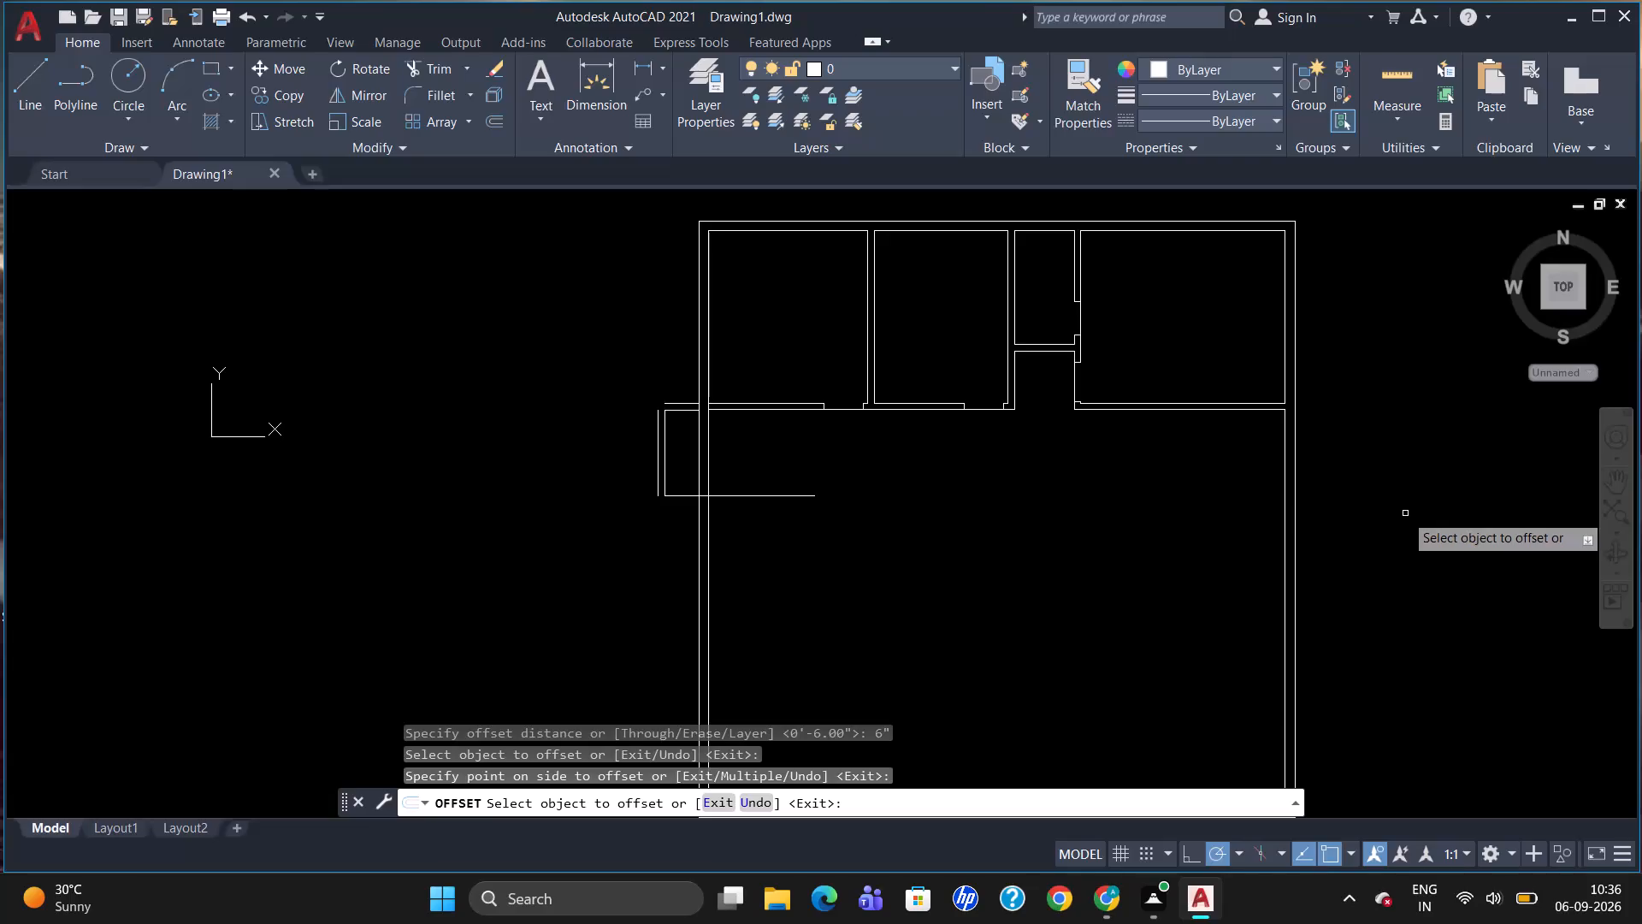
left_click(688, 496)
left_click(682, 518)
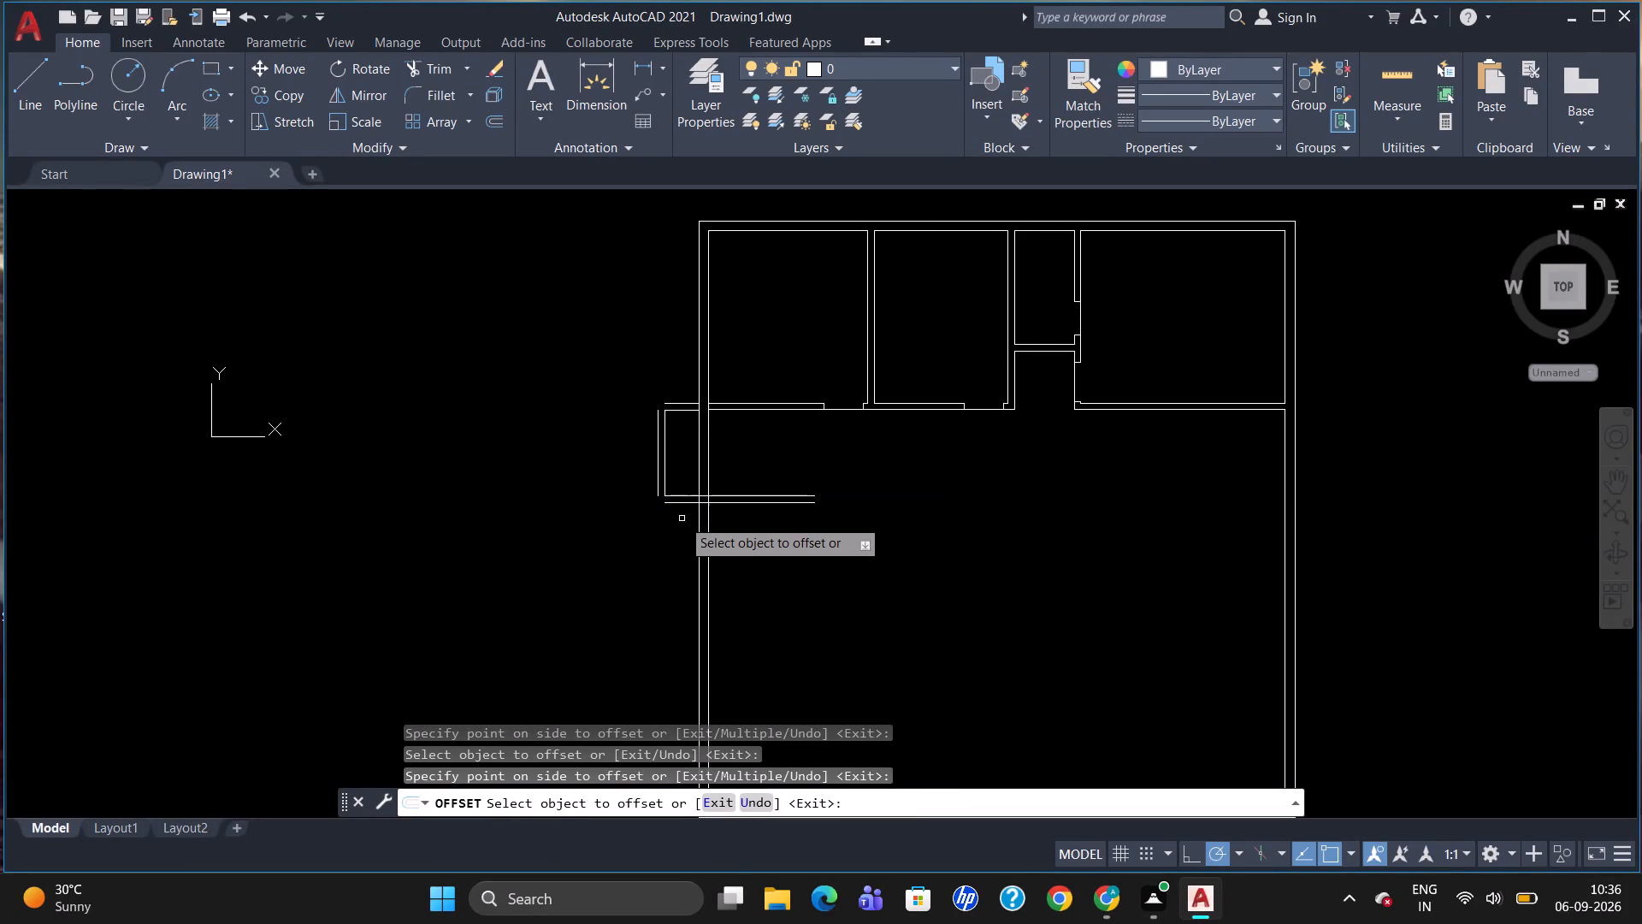
key("Escape")
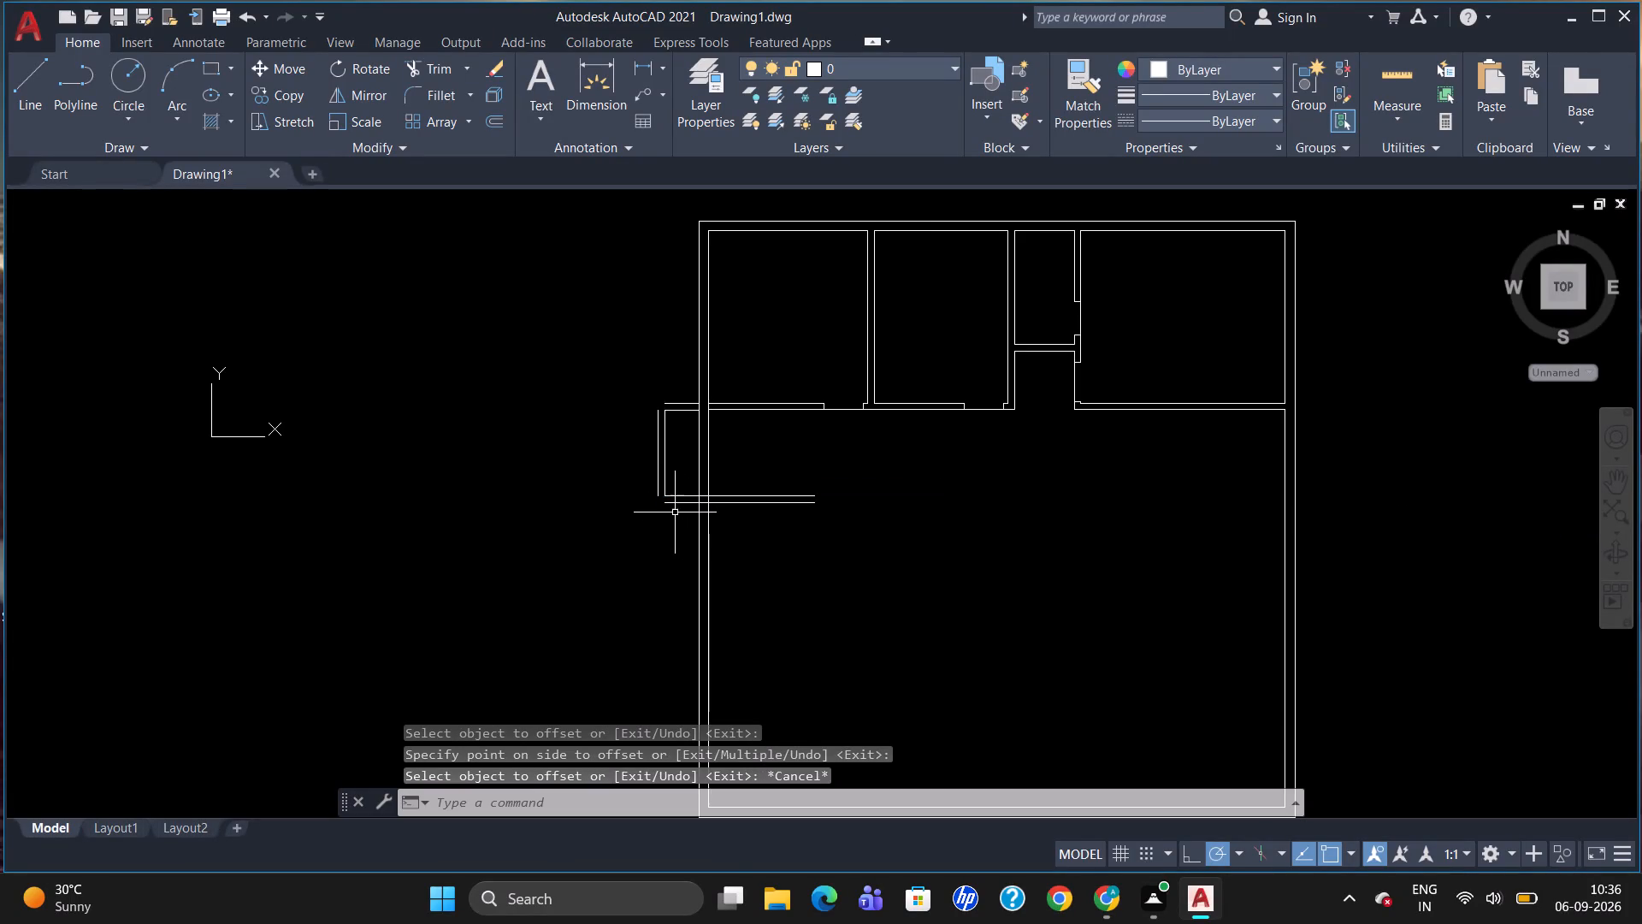
Draw a helper line leftward from the left end of the projecting room's lowest horizontal line, past its outer vertical line.
key("l")
key("Return")
scroll(676, 512, "up", 3)
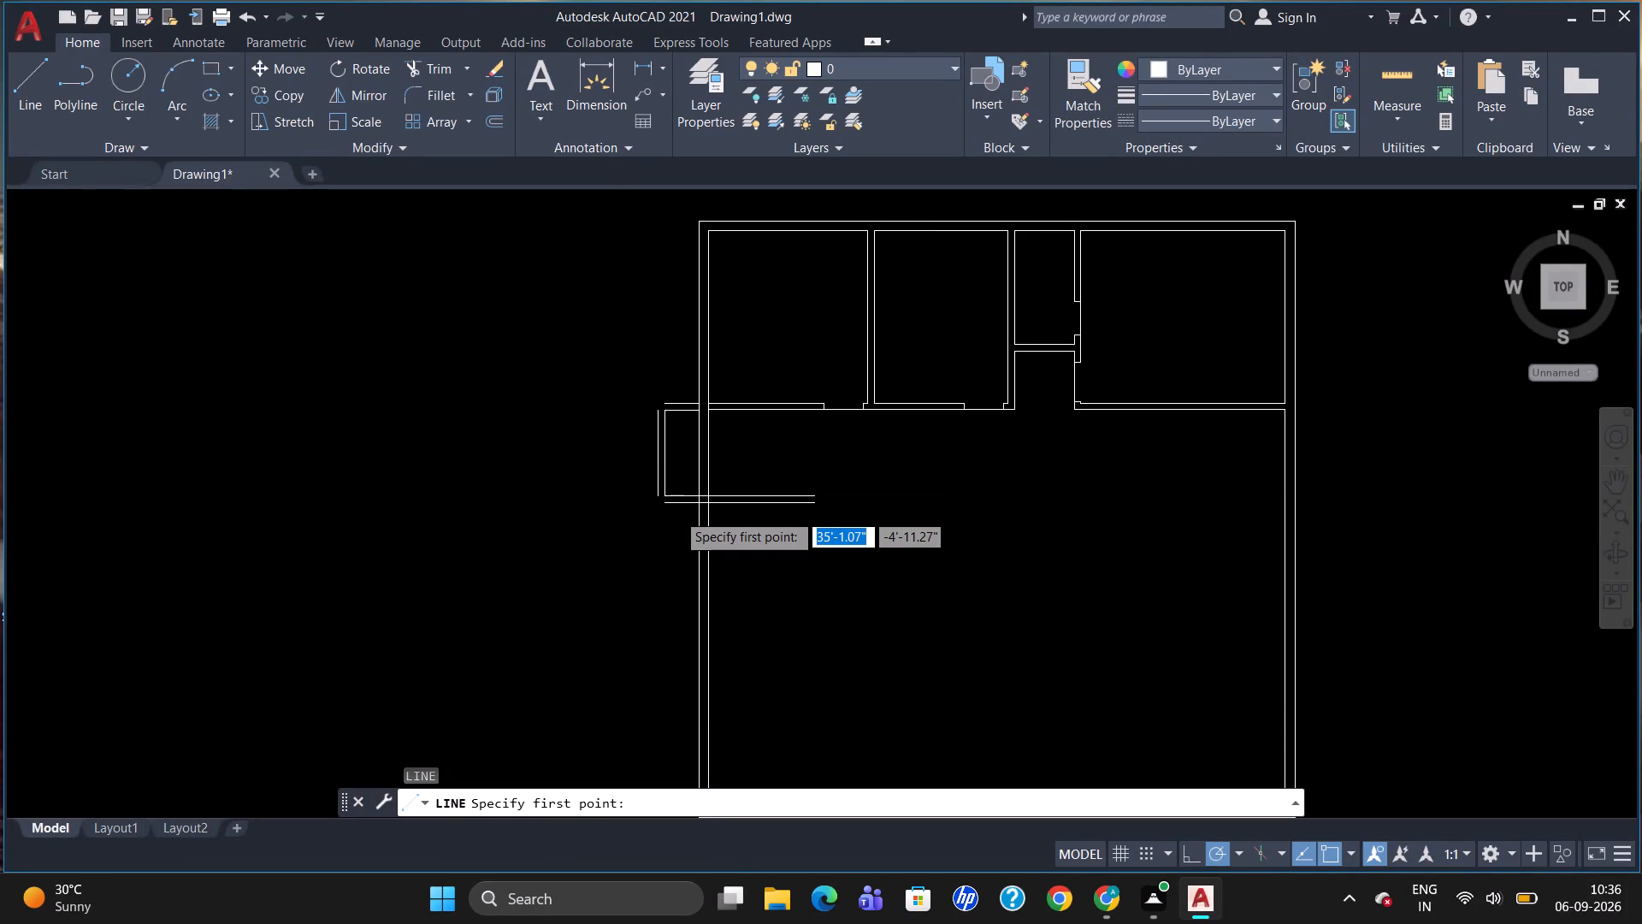
left_click(617, 480)
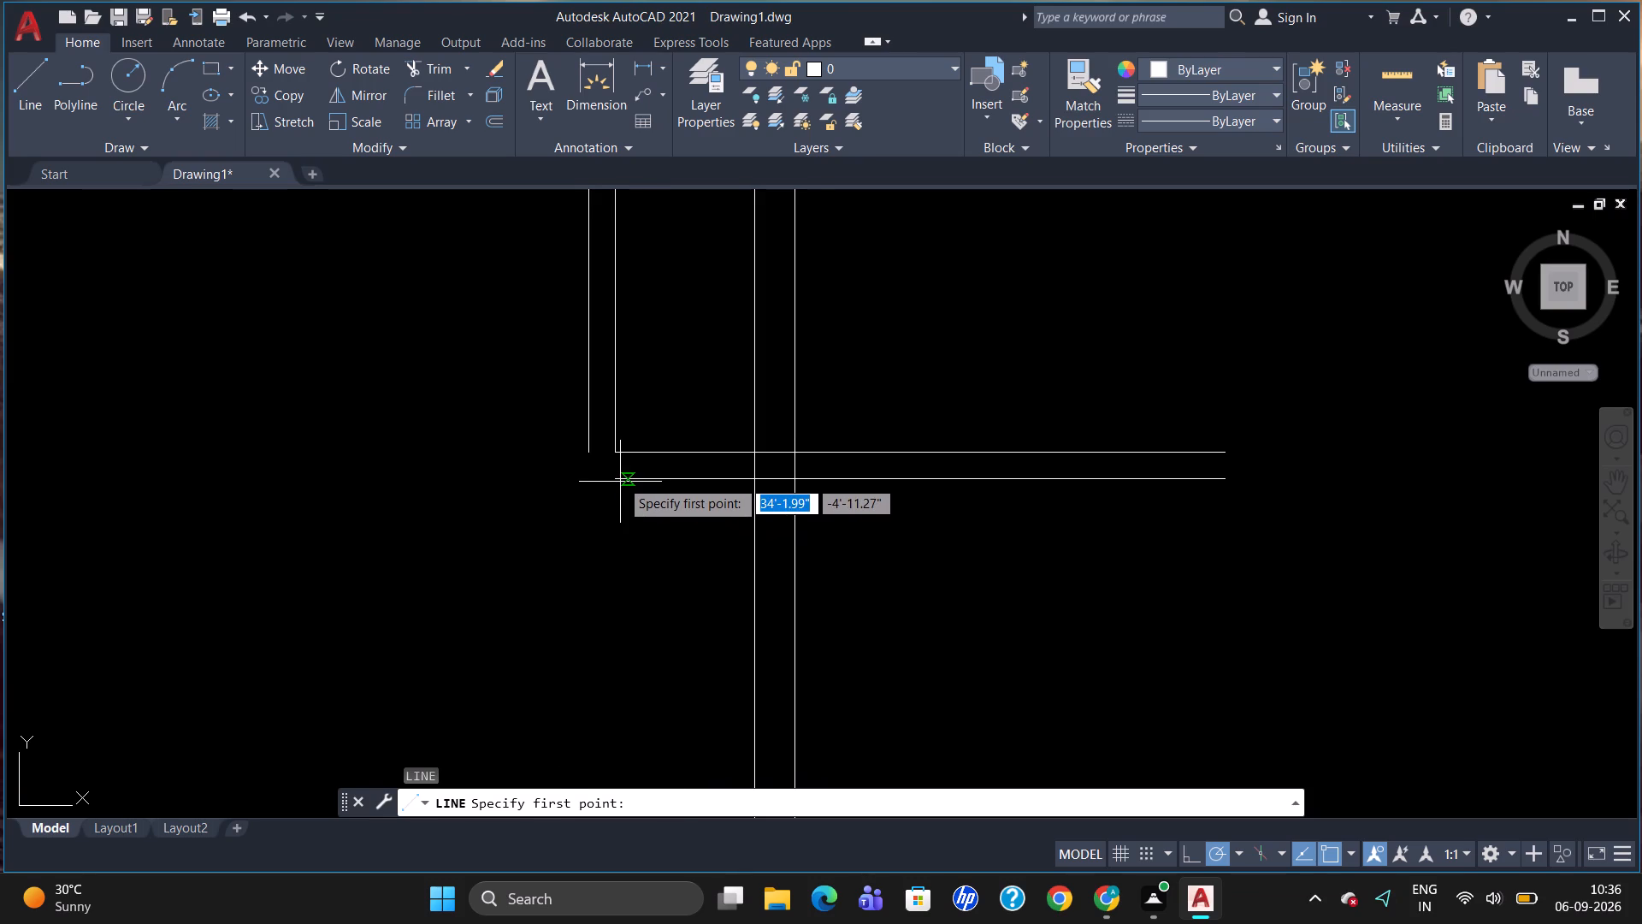
left_click(520, 477)
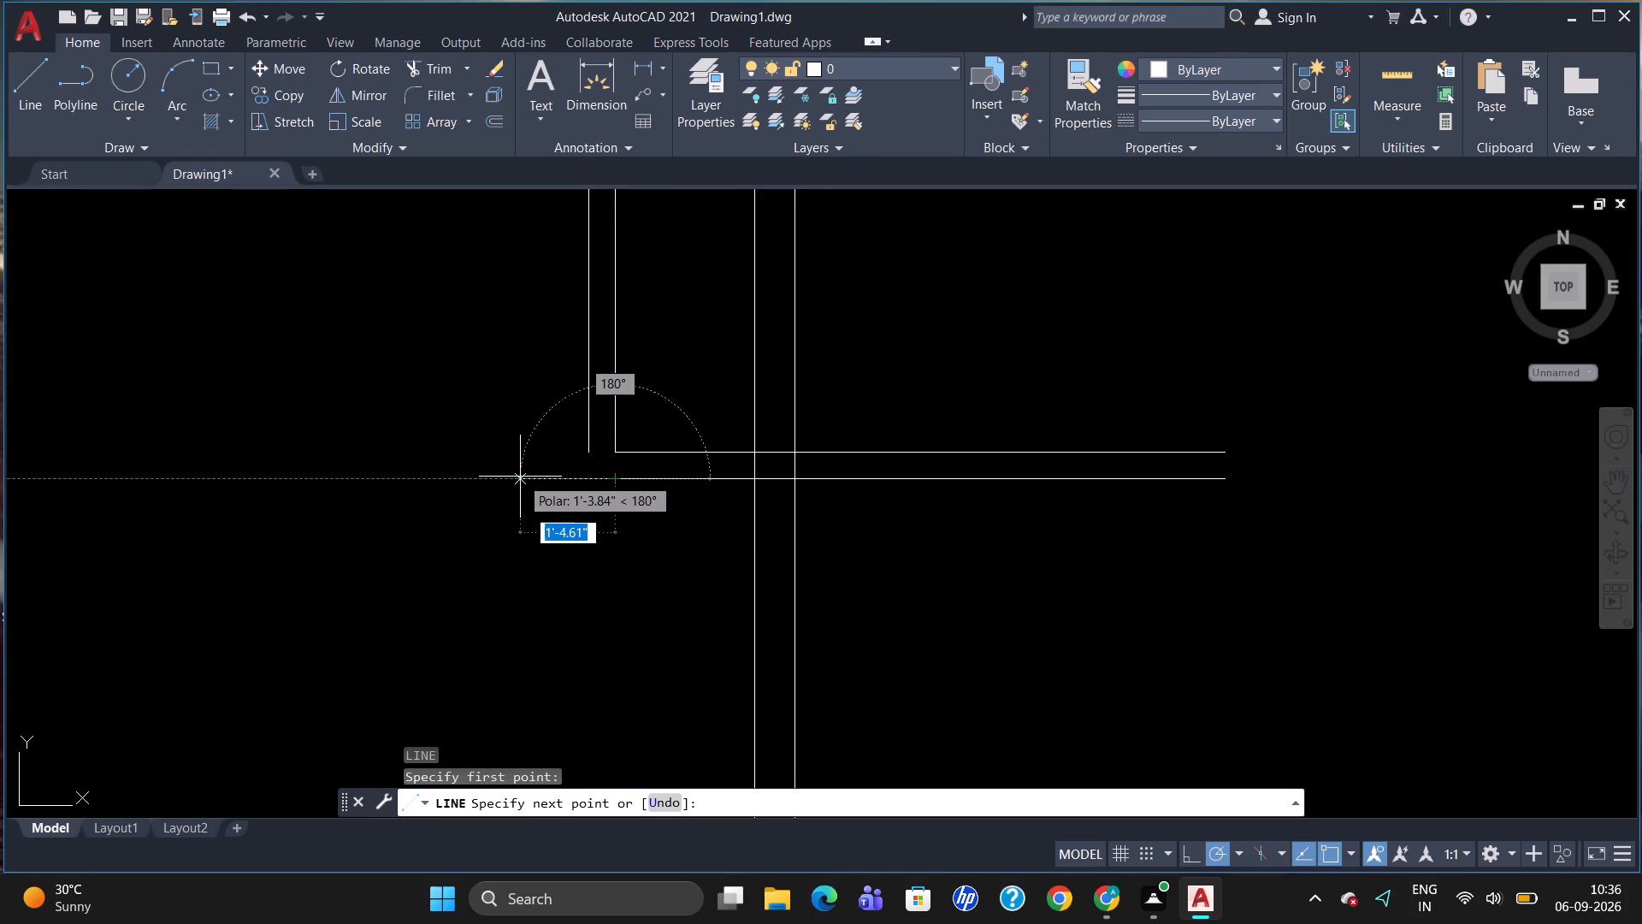
key("Escape")
Extend the projecting room's outer vertical line down to the helper line at the lower corner.
type("EX")
key("Return")
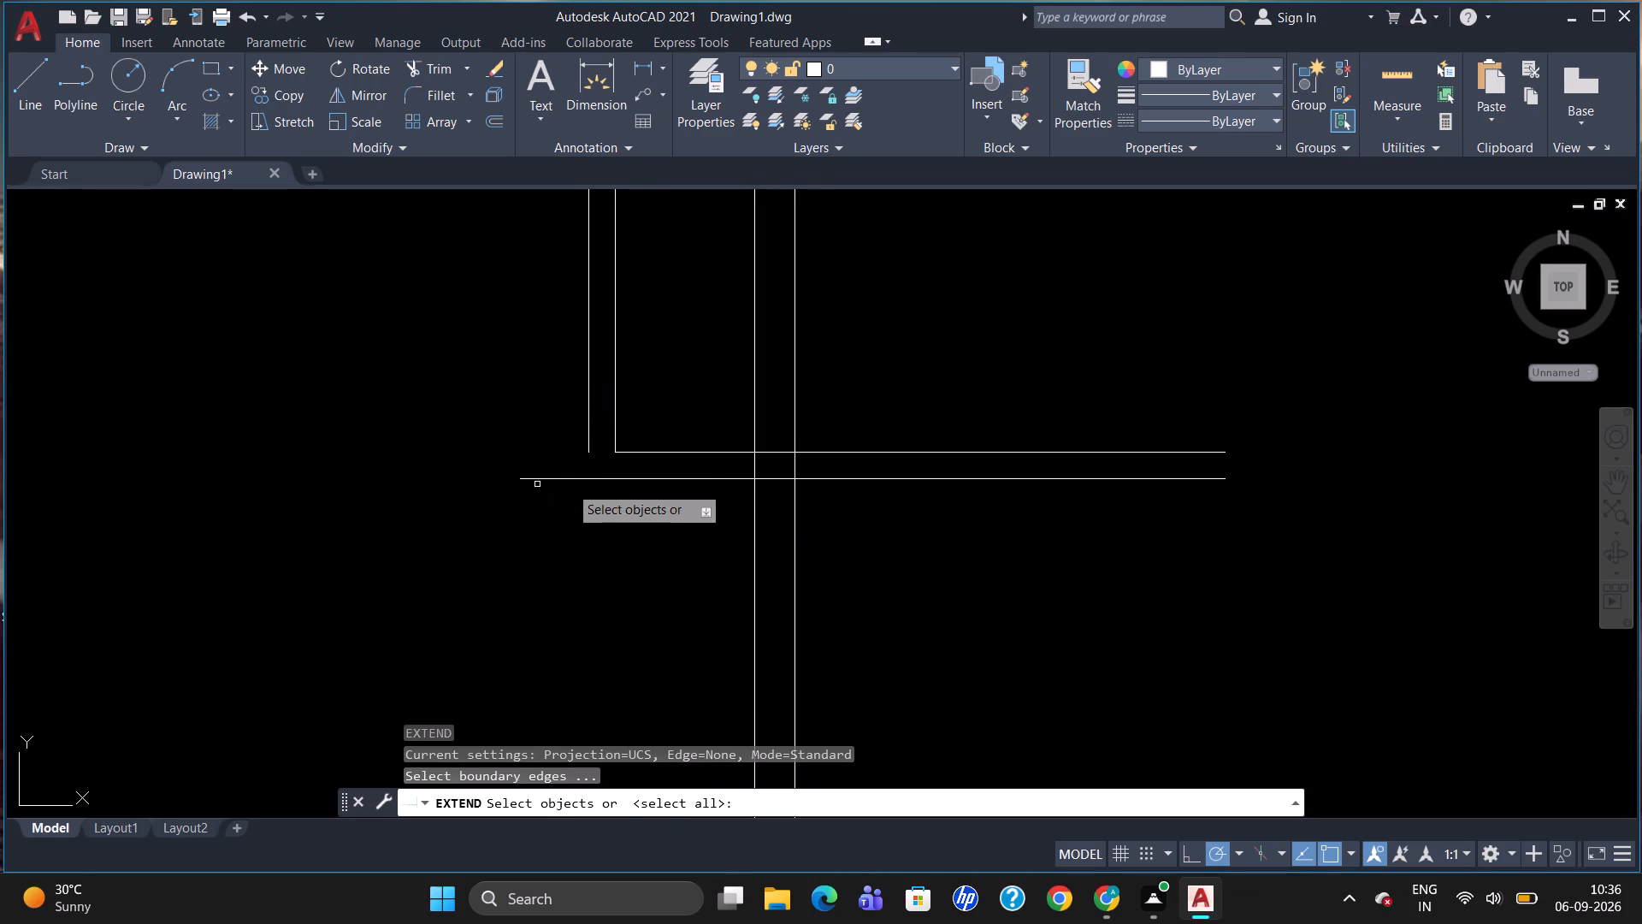
left_click(586, 479)
key("Return")
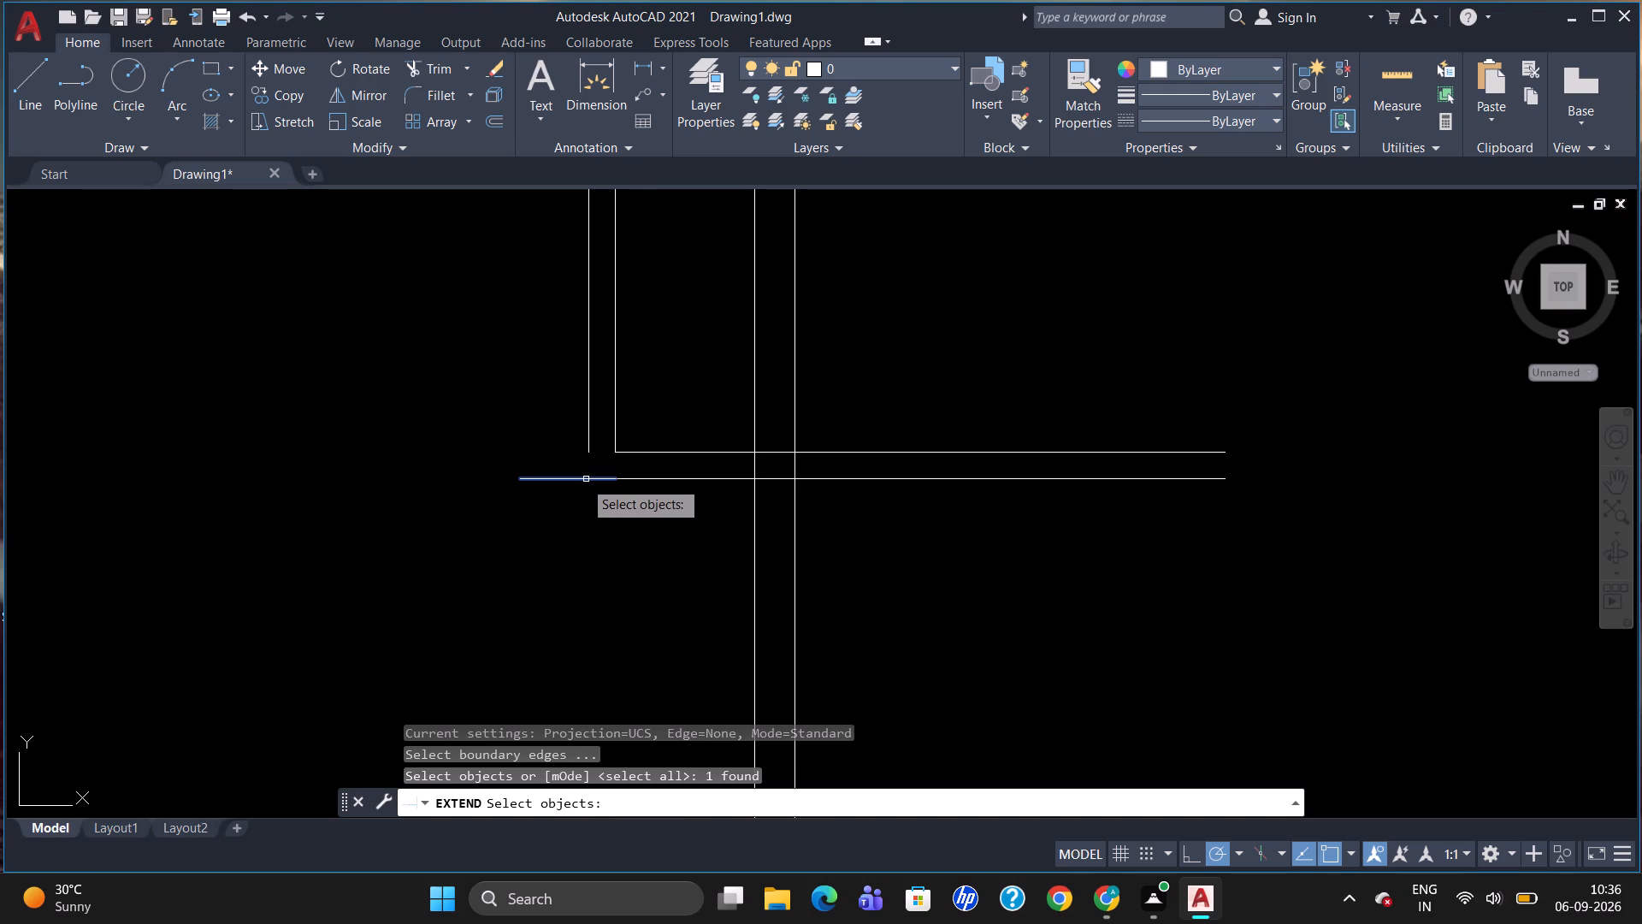
left_click(589, 431)
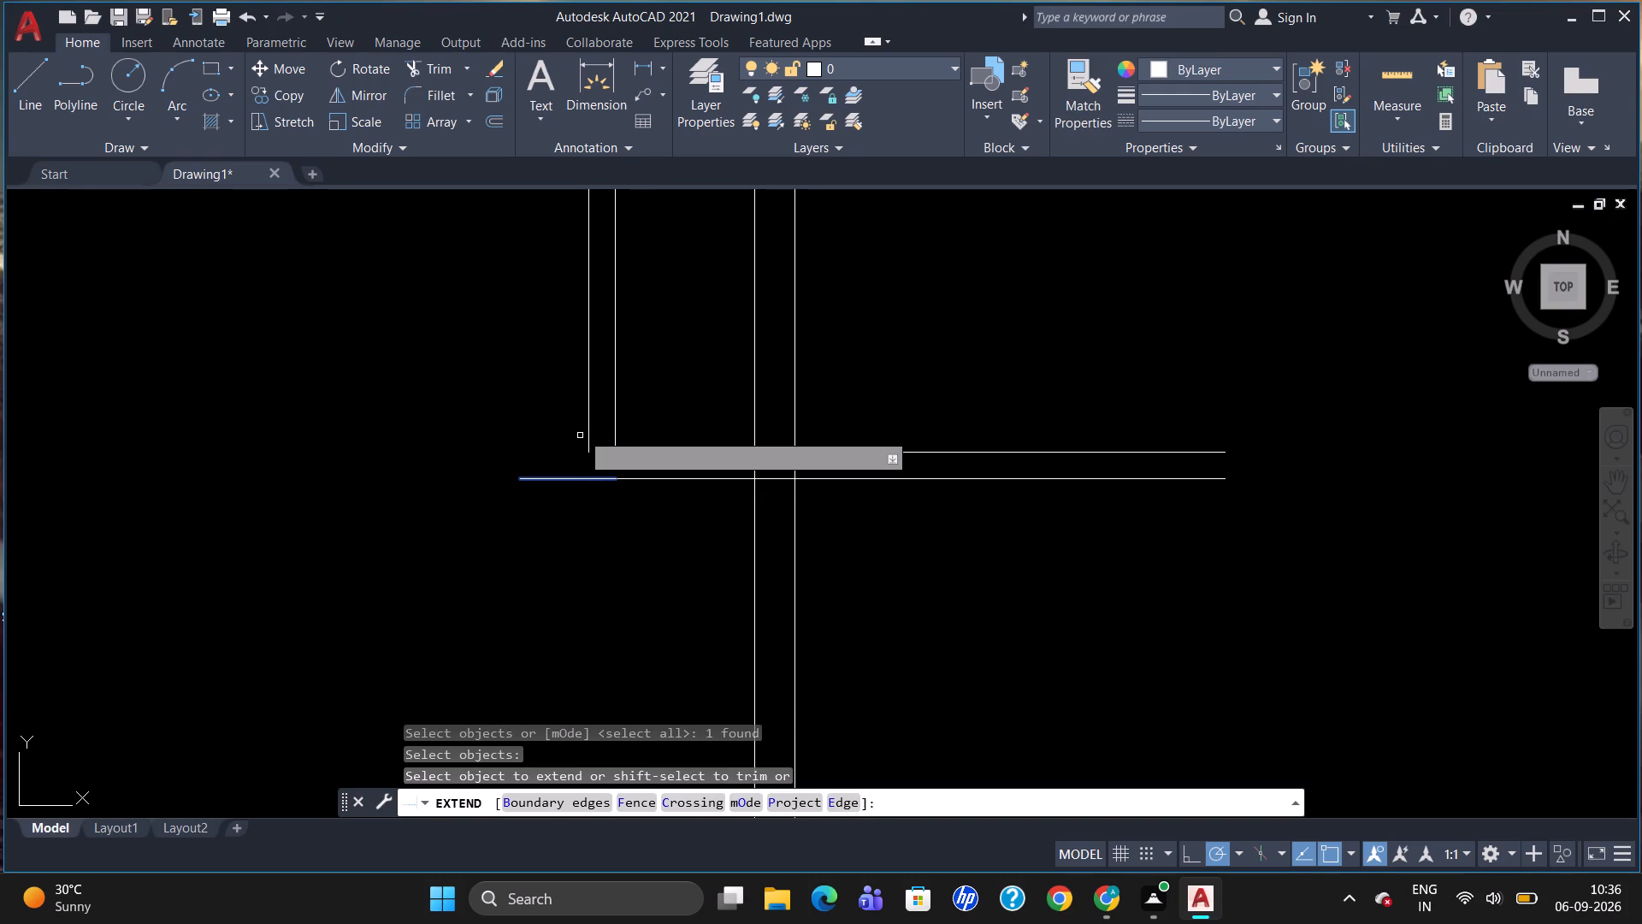
key("Escape")
scroll(607, 528, "down", 1)
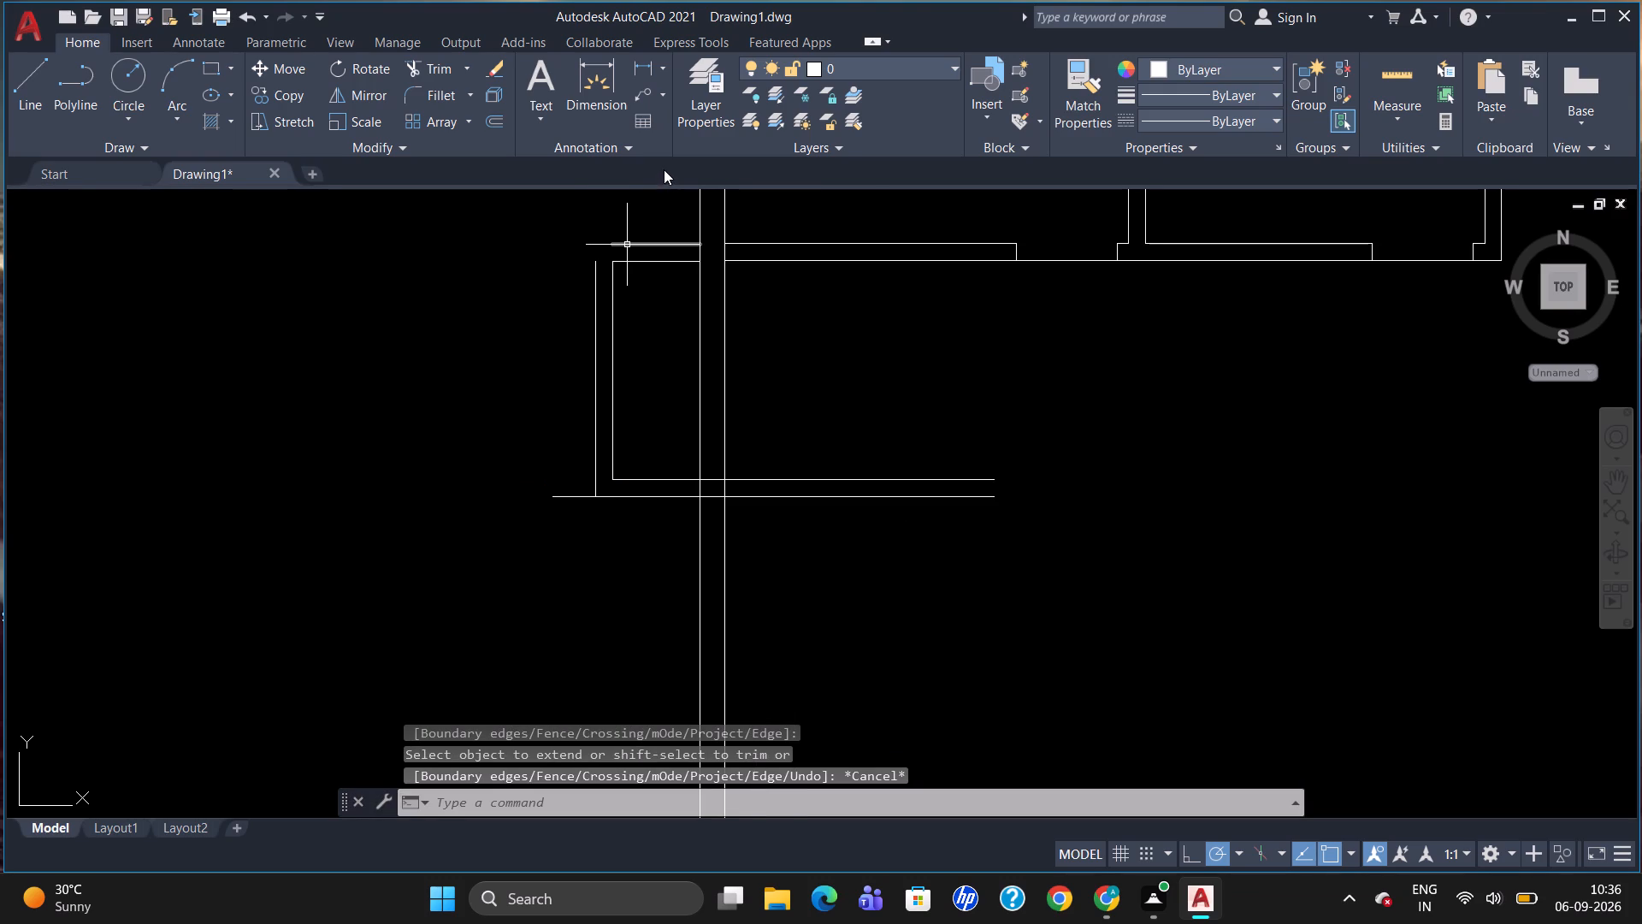
Draw a helper line about 1'8" straight up from the upper end of the projecting room's outer vertical line.
scroll(664, 169, "up", 1)
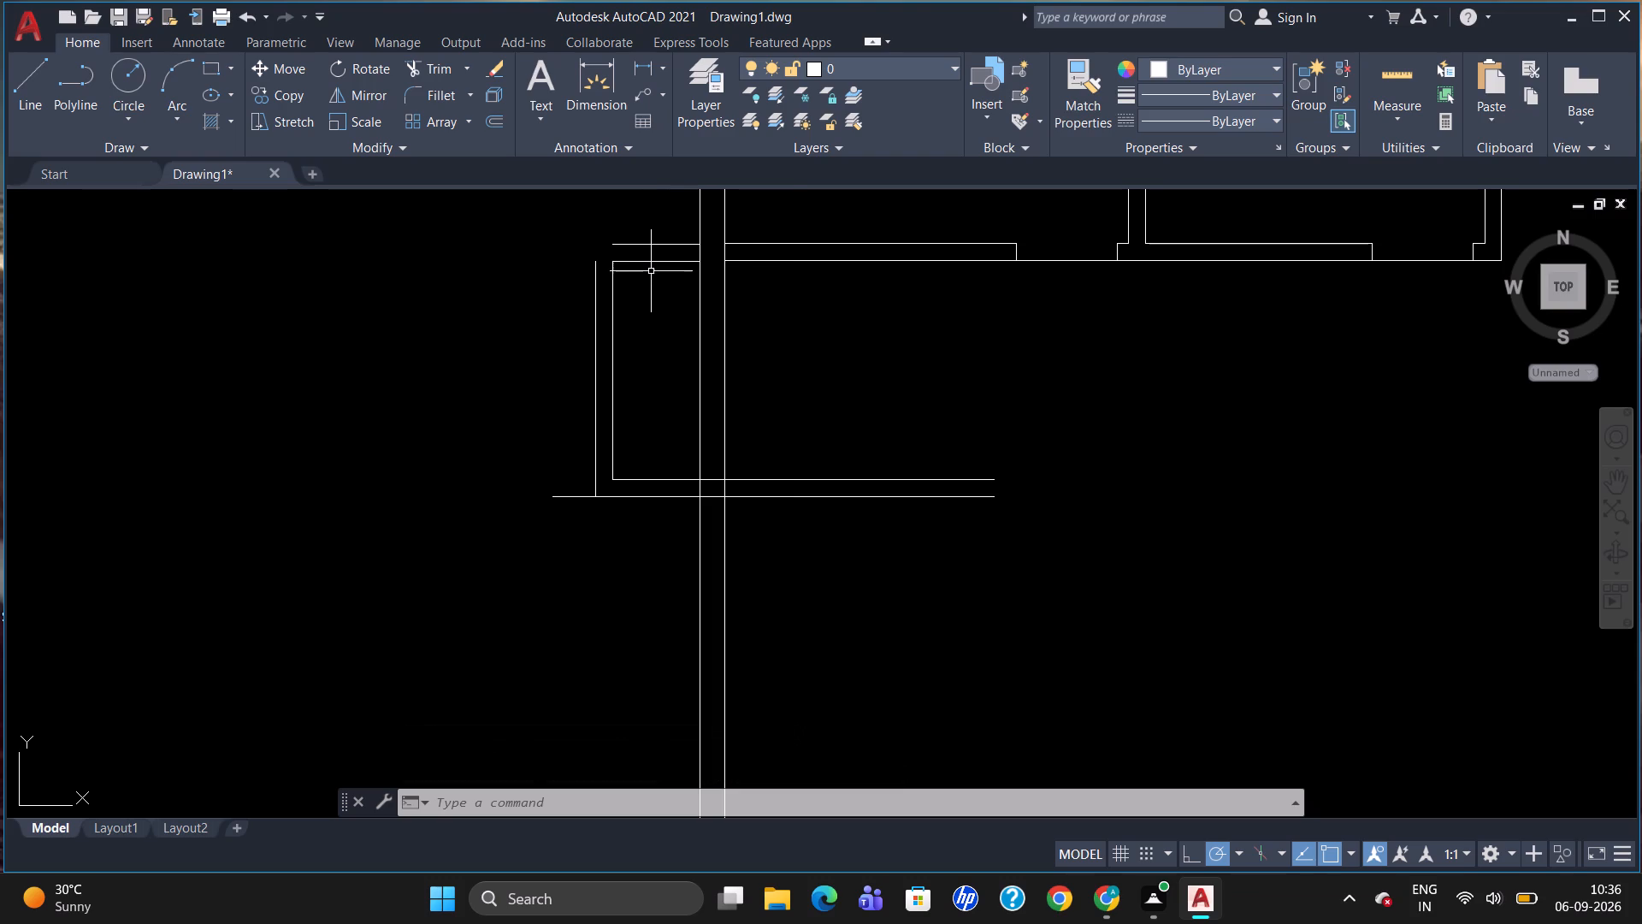
key("l")
key("Return")
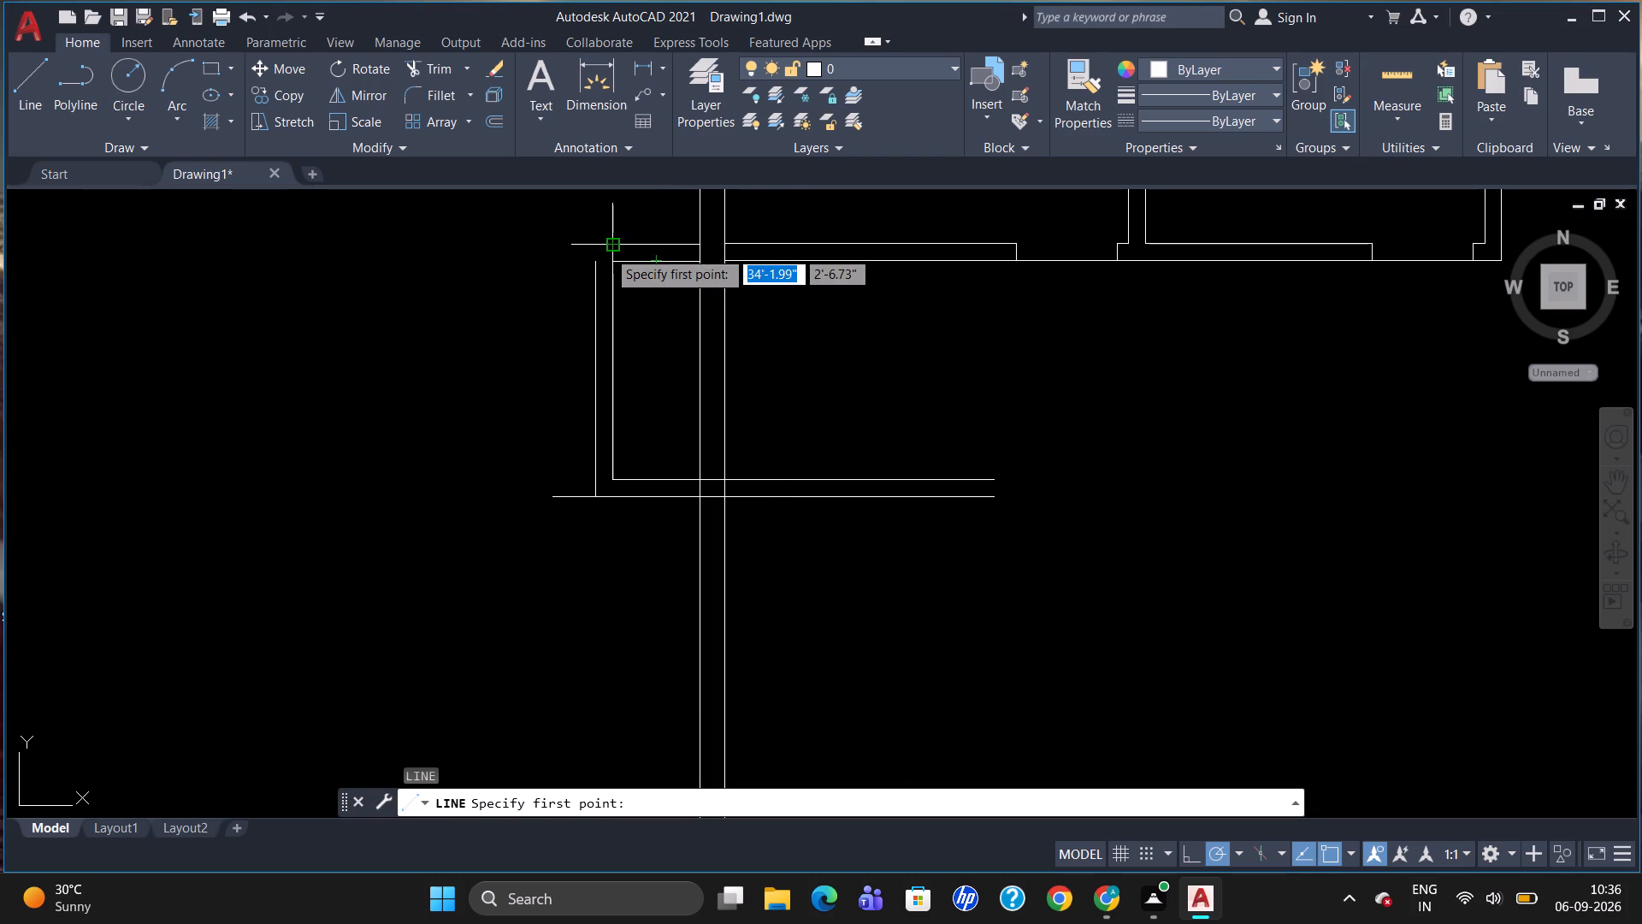
left_click(586, 262)
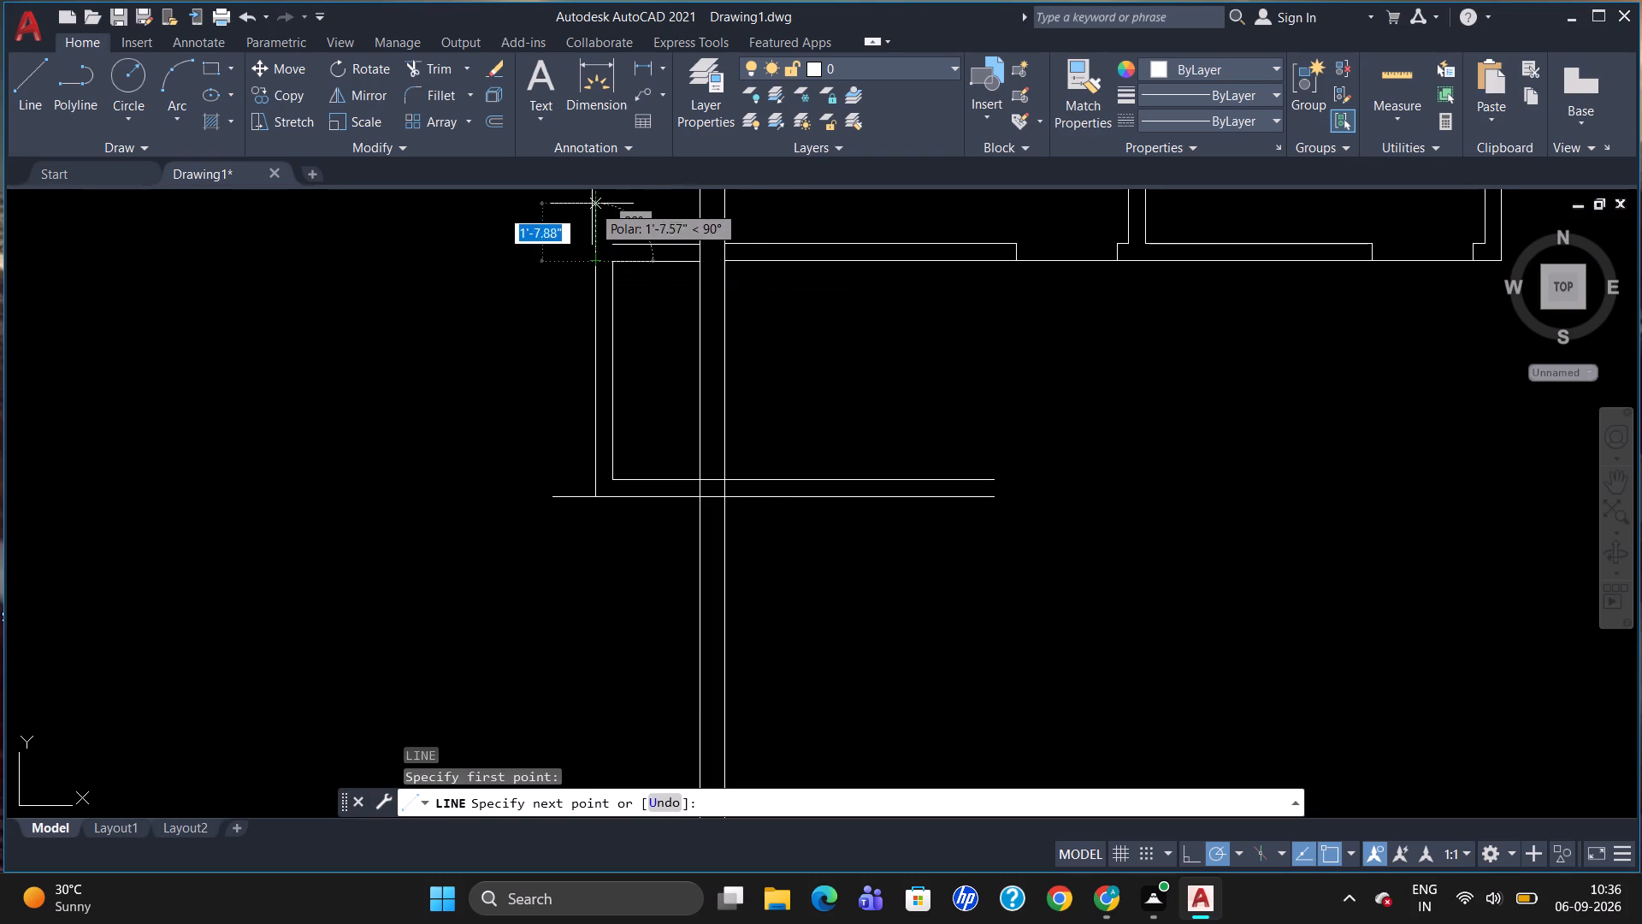
left_click(591, 202)
key("Escape")
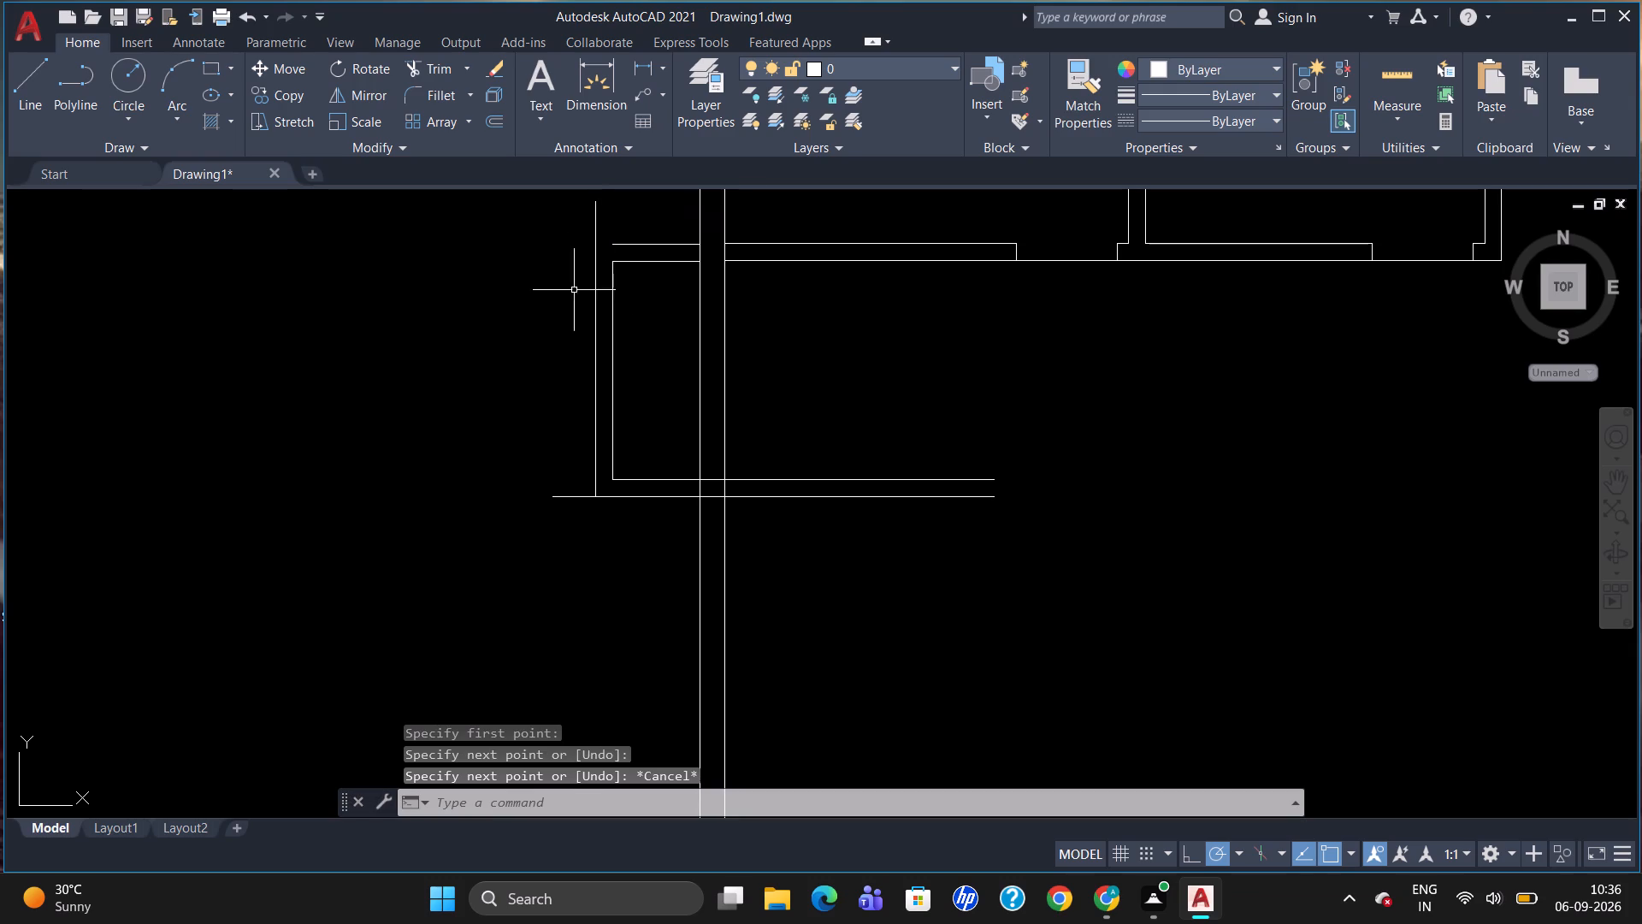
Extend the projecting room's upper short horizontal line left to the vertical helper line.
scroll(590, 319, "down", 1)
scroll(579, 231, "up", 2)
type("EX")
key("Return")
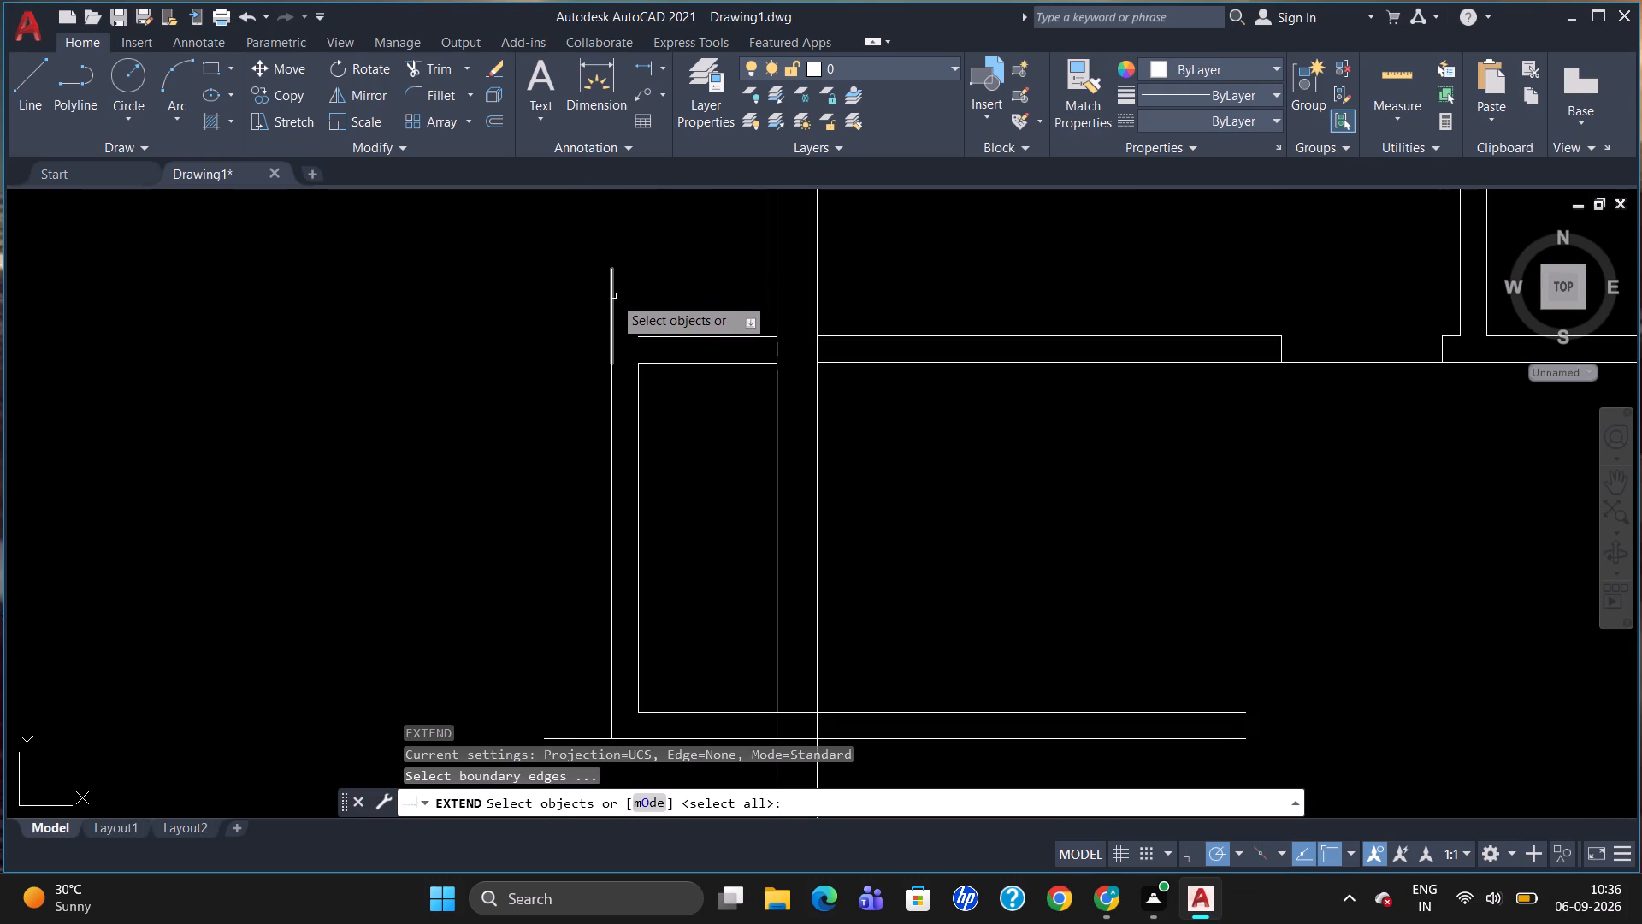
left_click(613, 296)
key("Return")
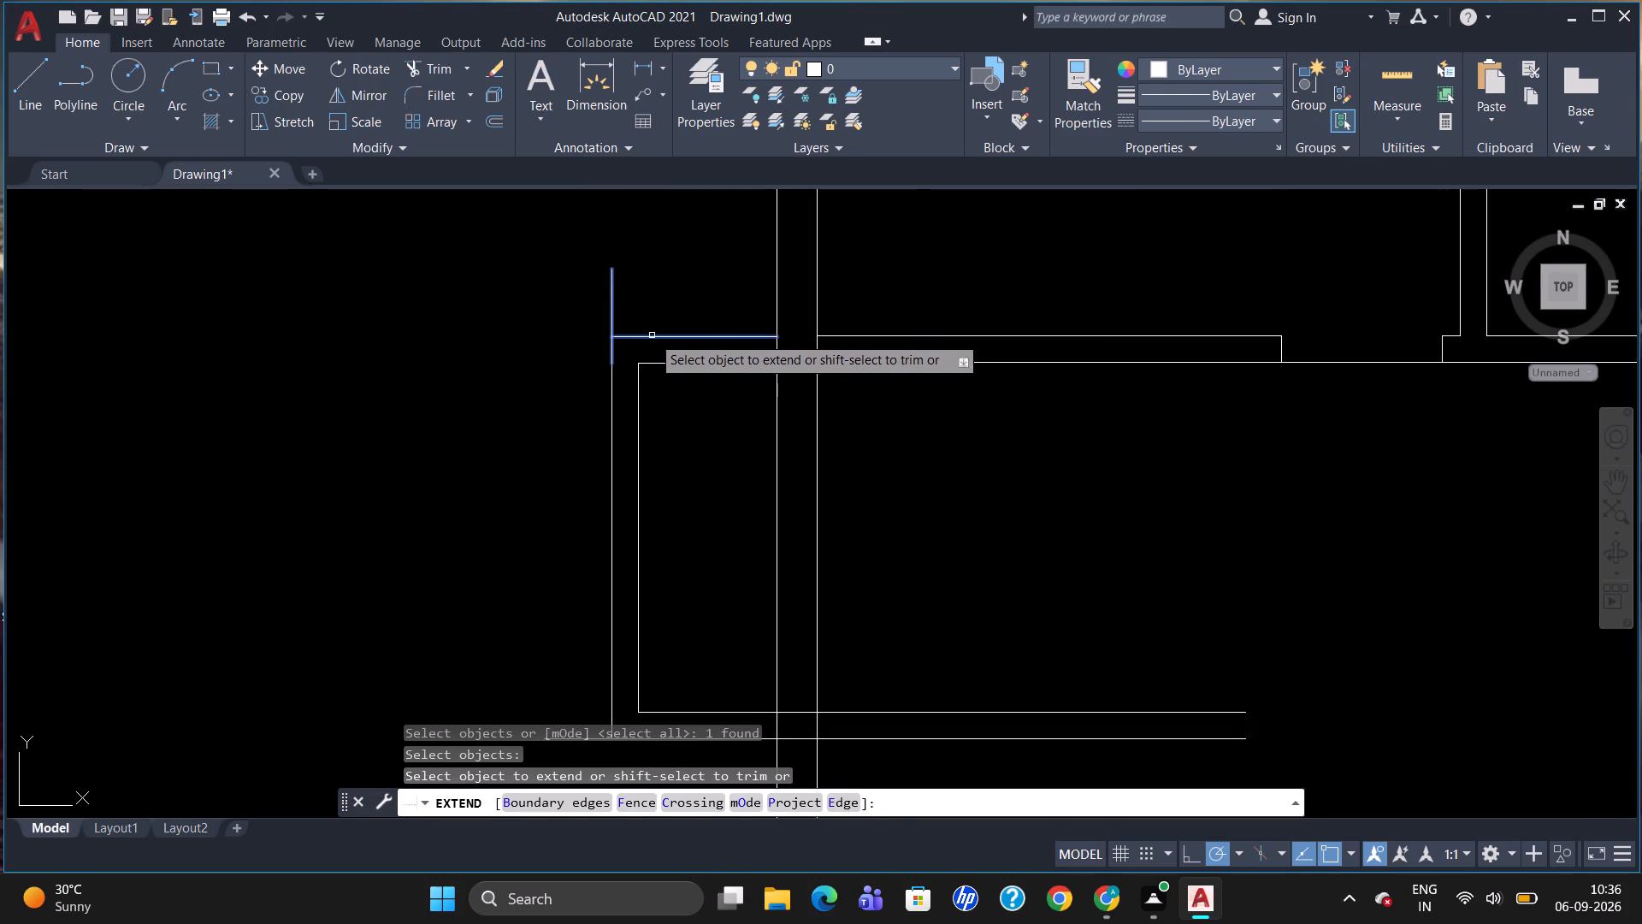
left_click(653, 335)
key("Escape")
scroll(691, 264, "down", 1)
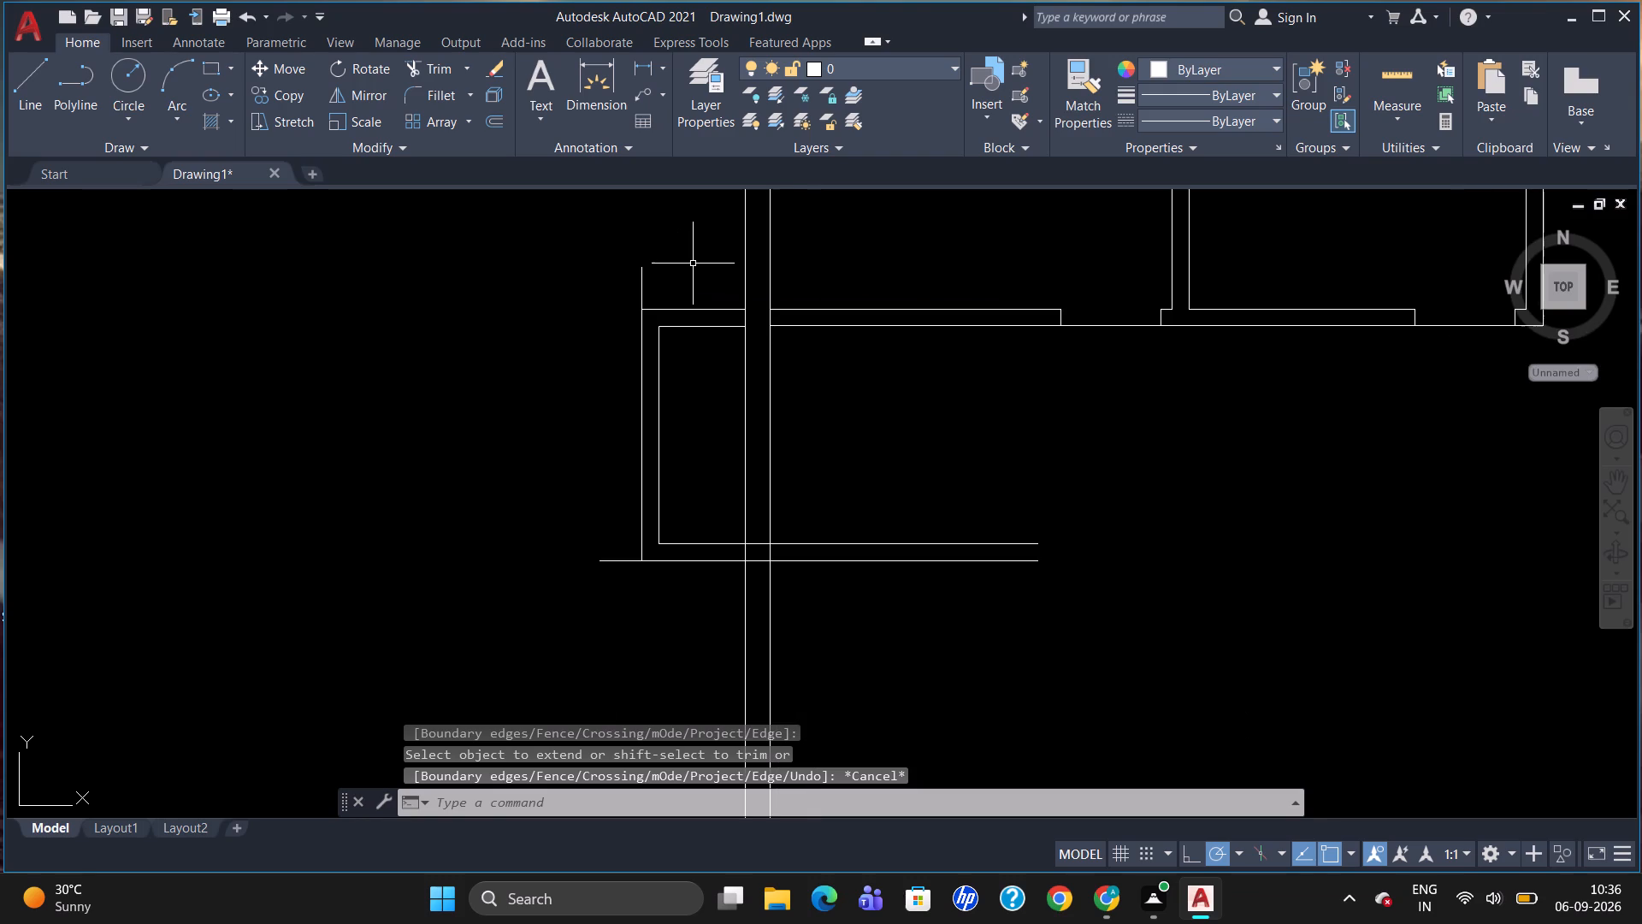
Trim the overhanging helper line ends at the projecting room's upper and lower outer corners.
type("TR")
key("Return")
key("Return")
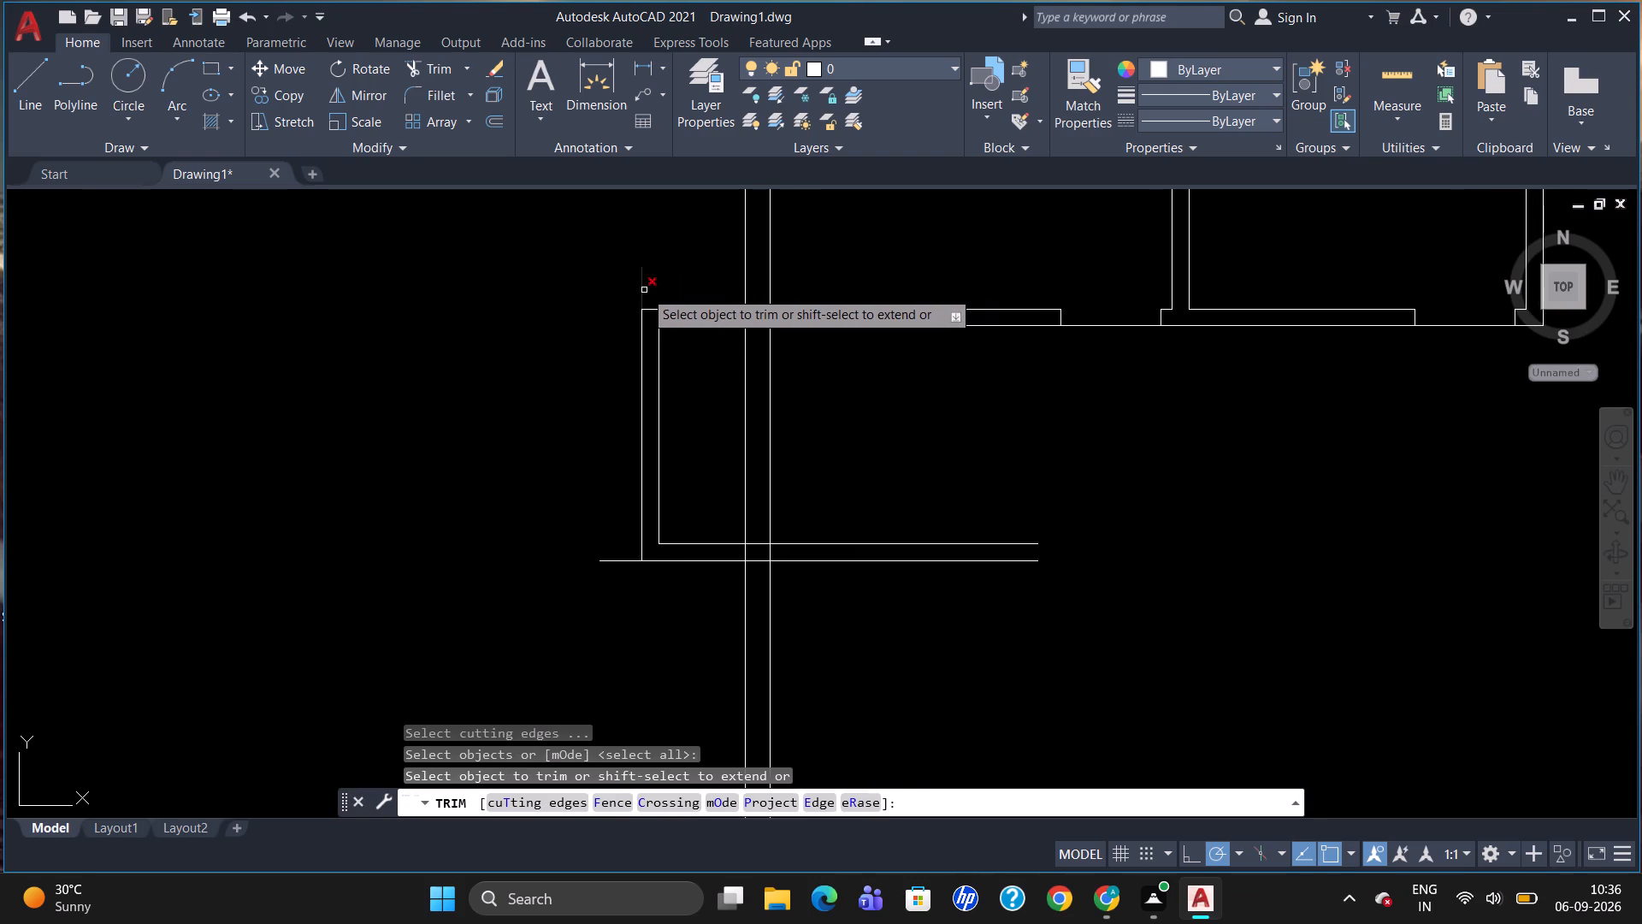
left_click(644, 290)
left_click(615, 563)
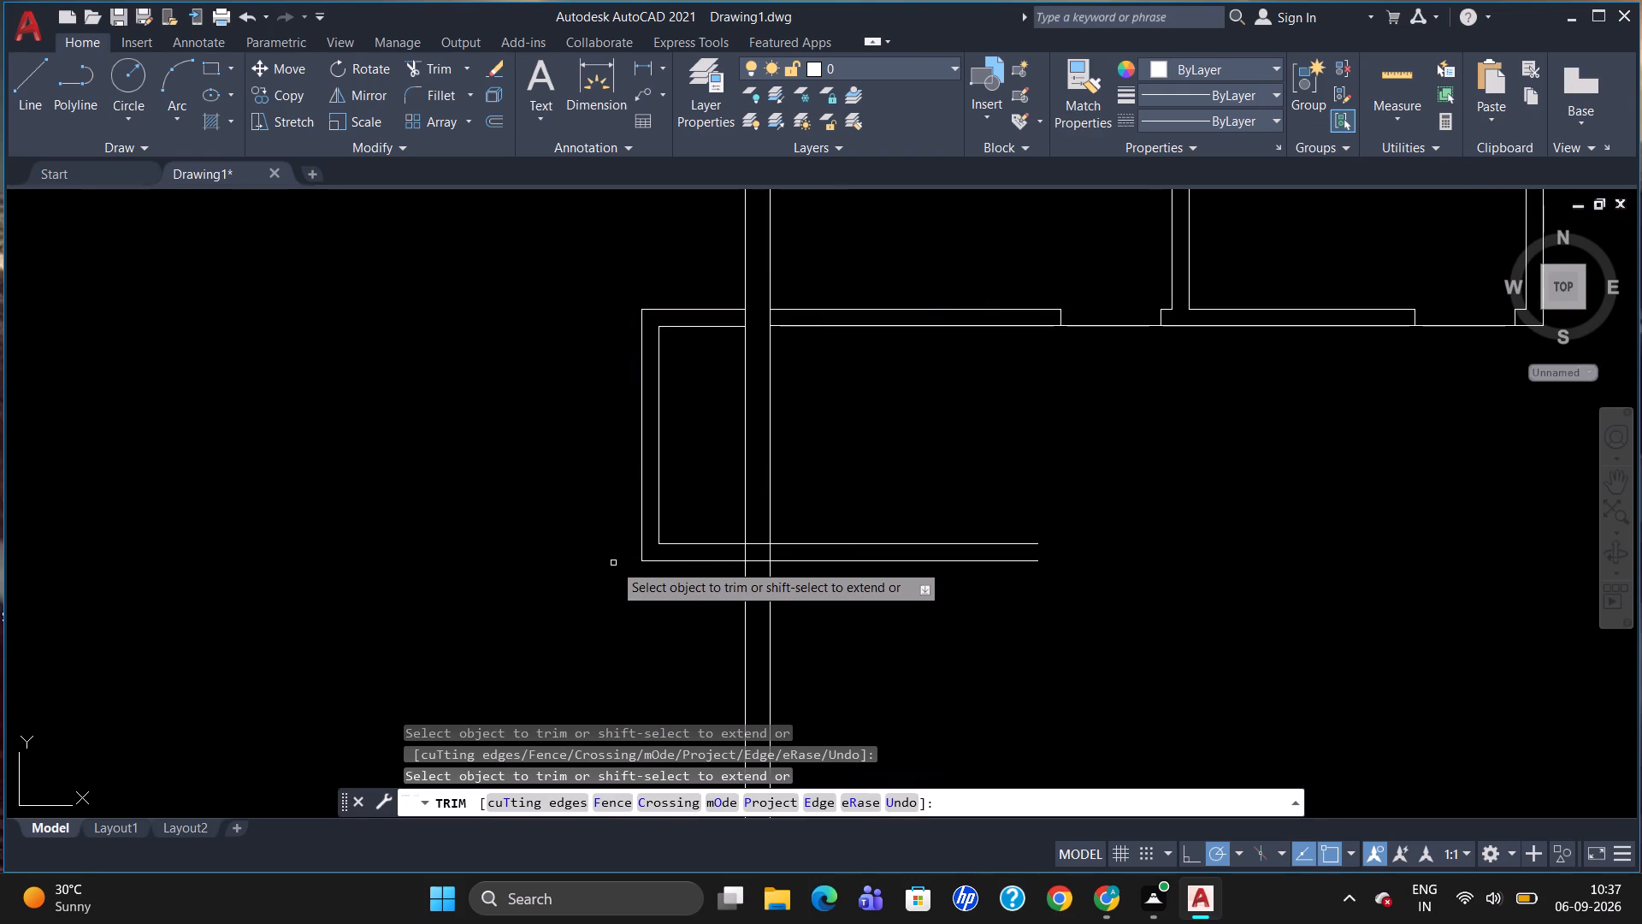
key("Escape")
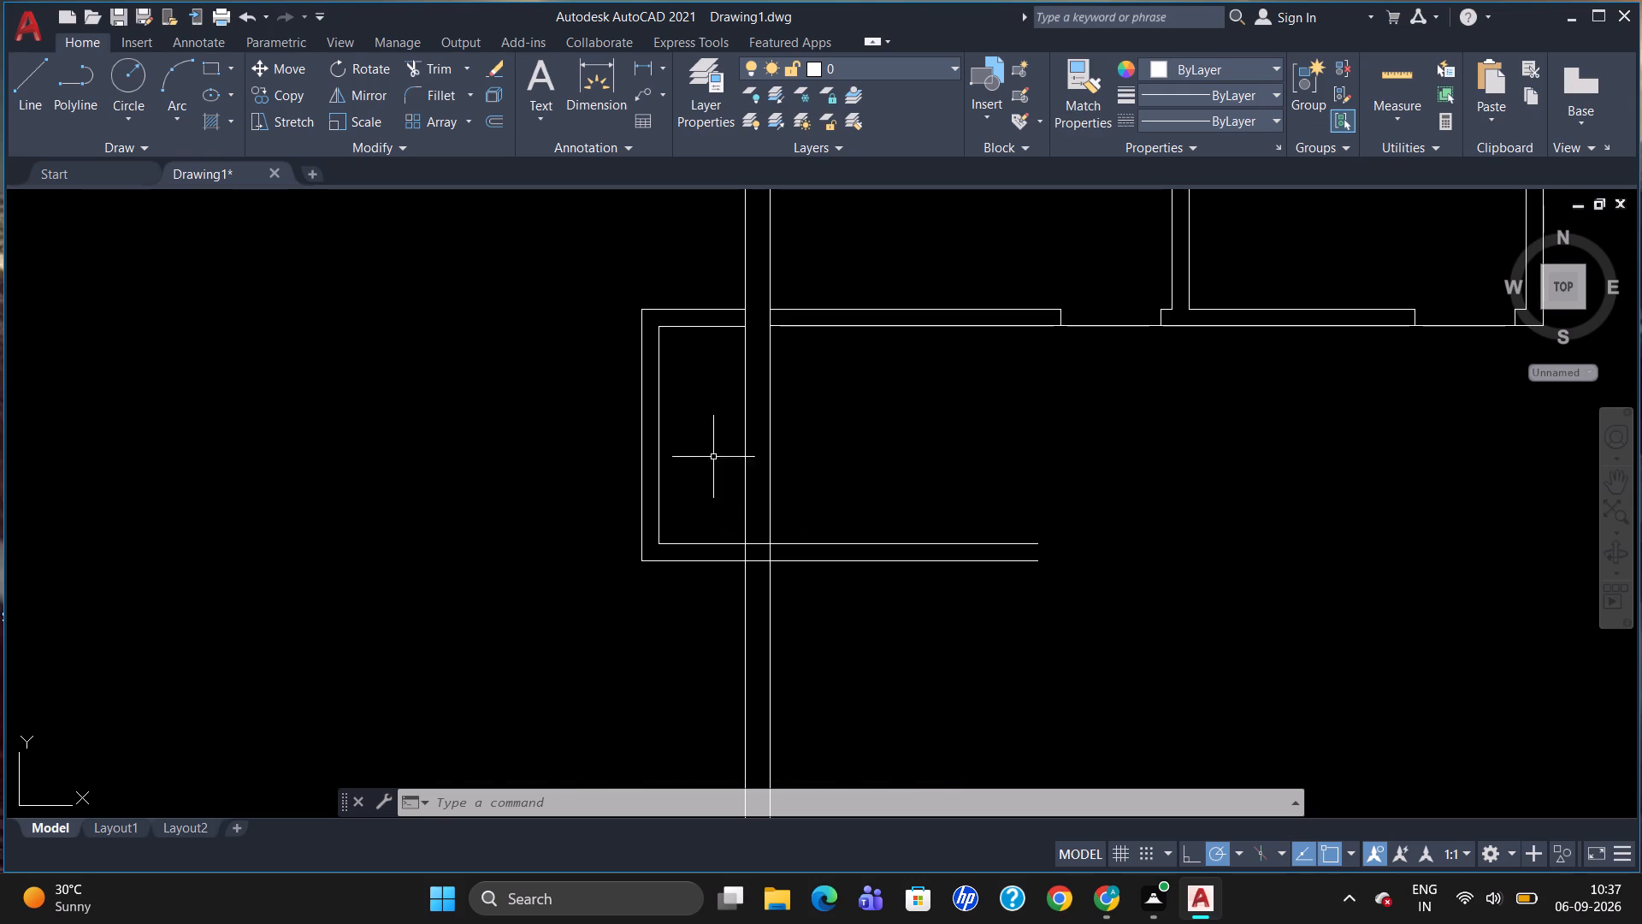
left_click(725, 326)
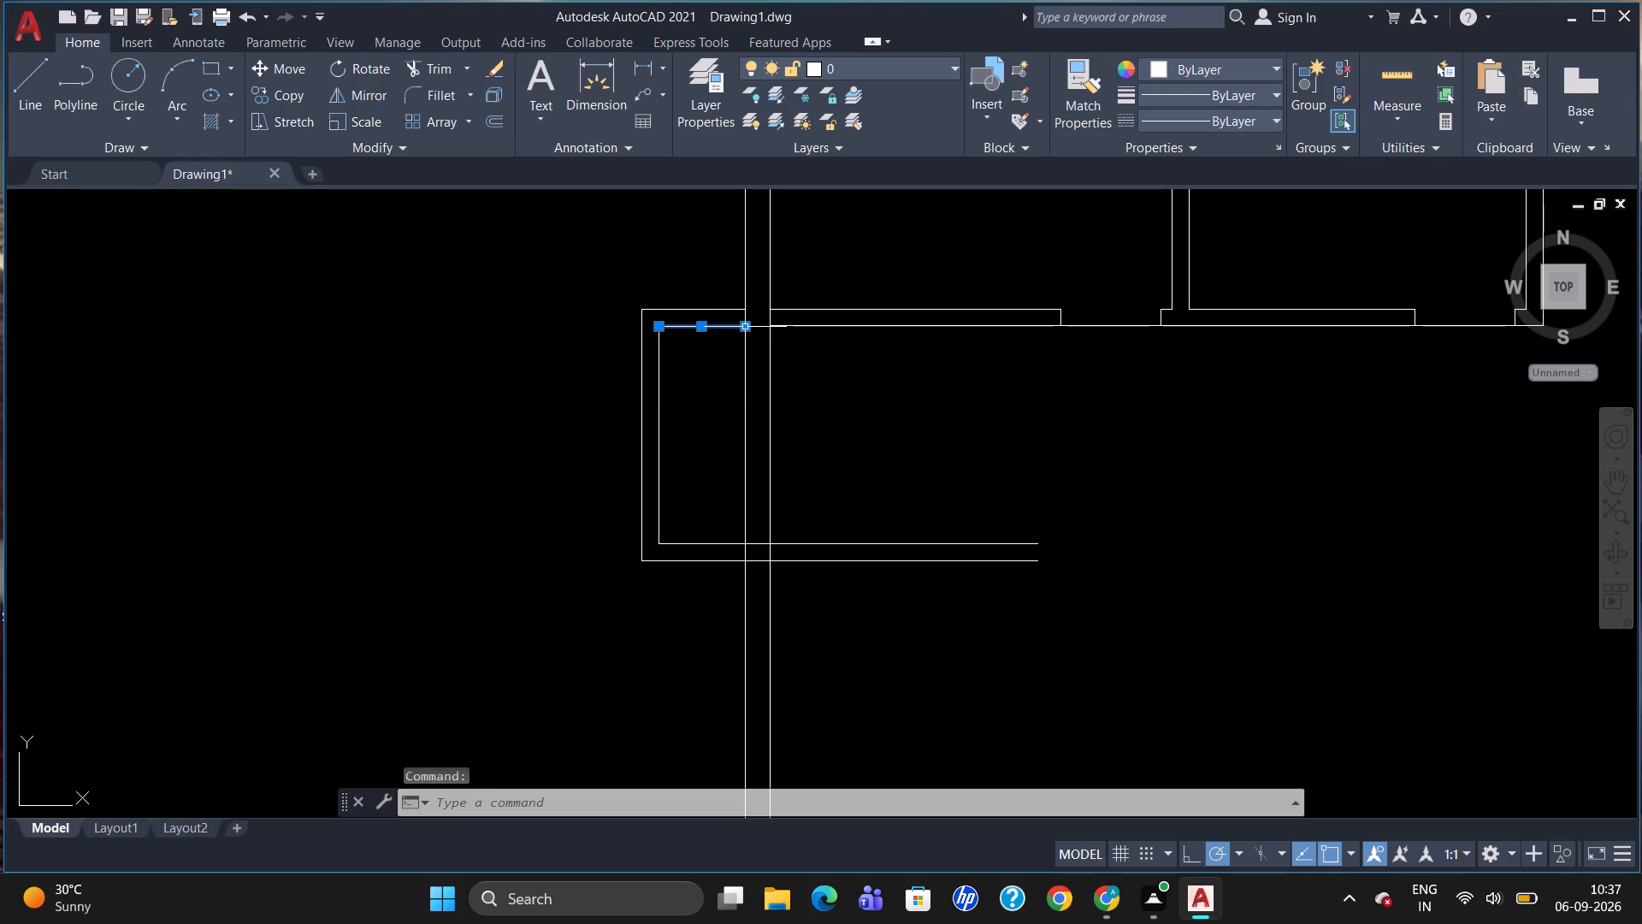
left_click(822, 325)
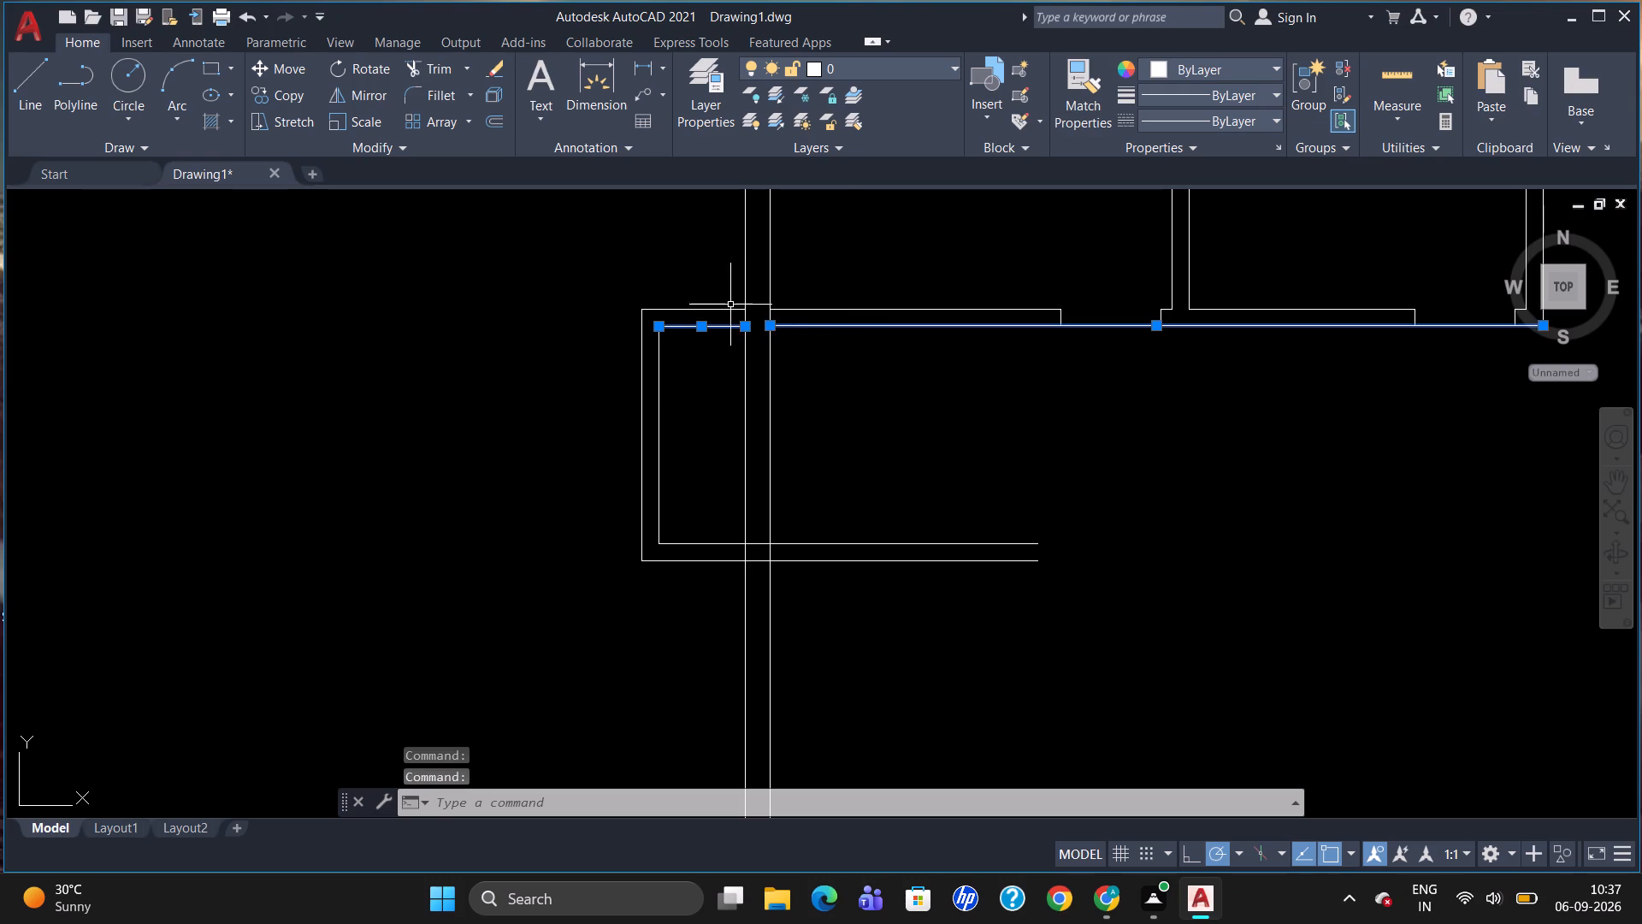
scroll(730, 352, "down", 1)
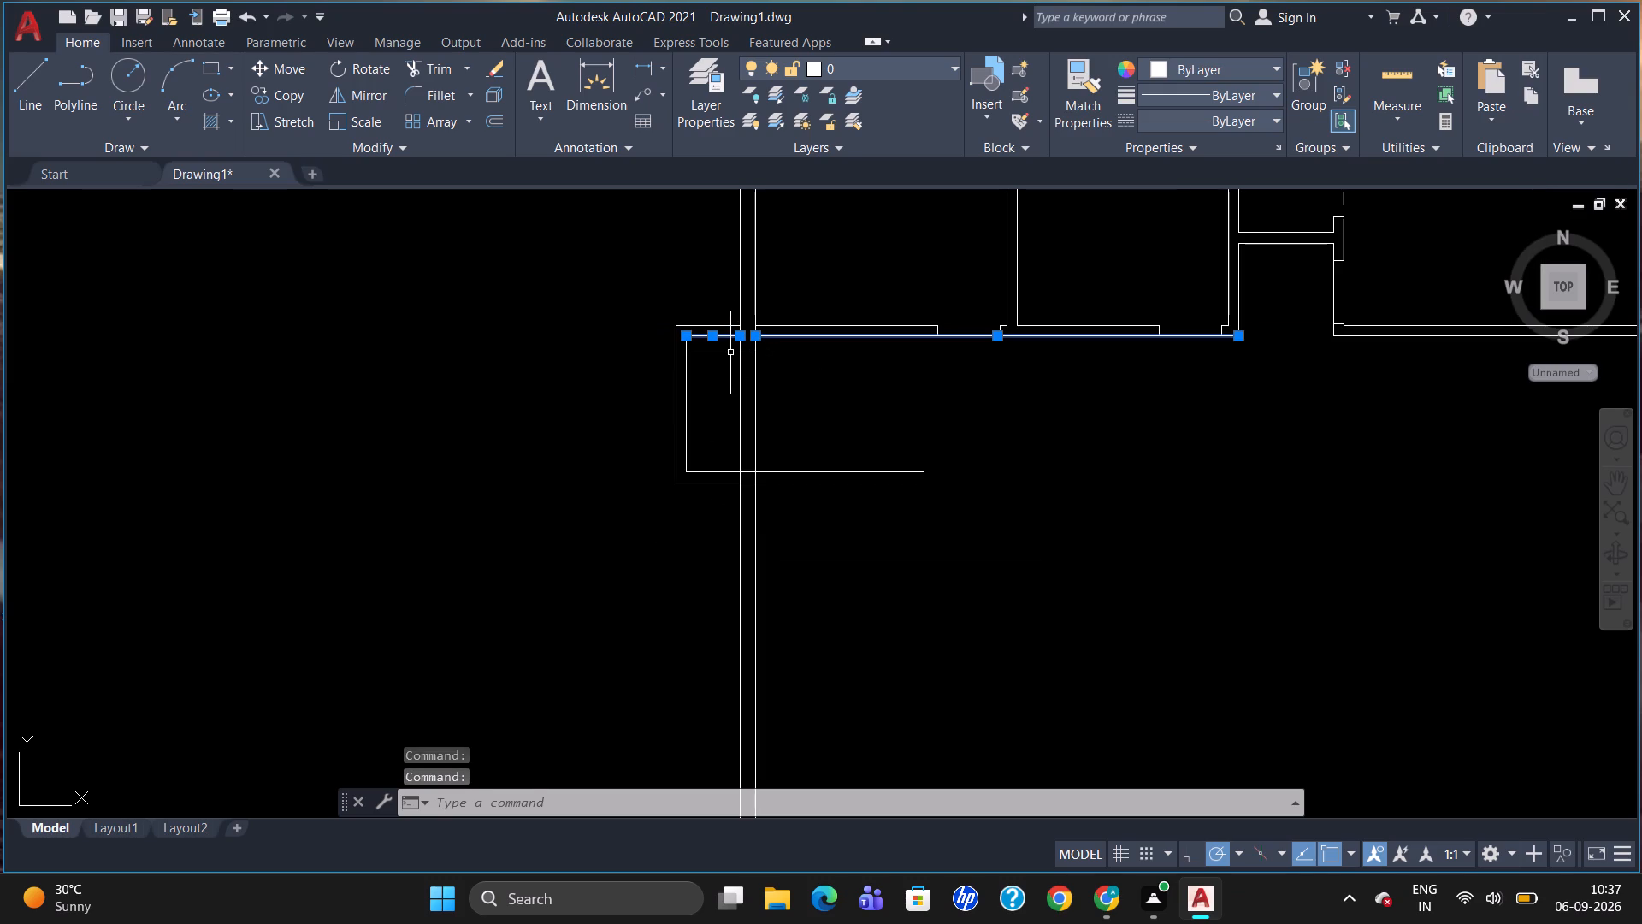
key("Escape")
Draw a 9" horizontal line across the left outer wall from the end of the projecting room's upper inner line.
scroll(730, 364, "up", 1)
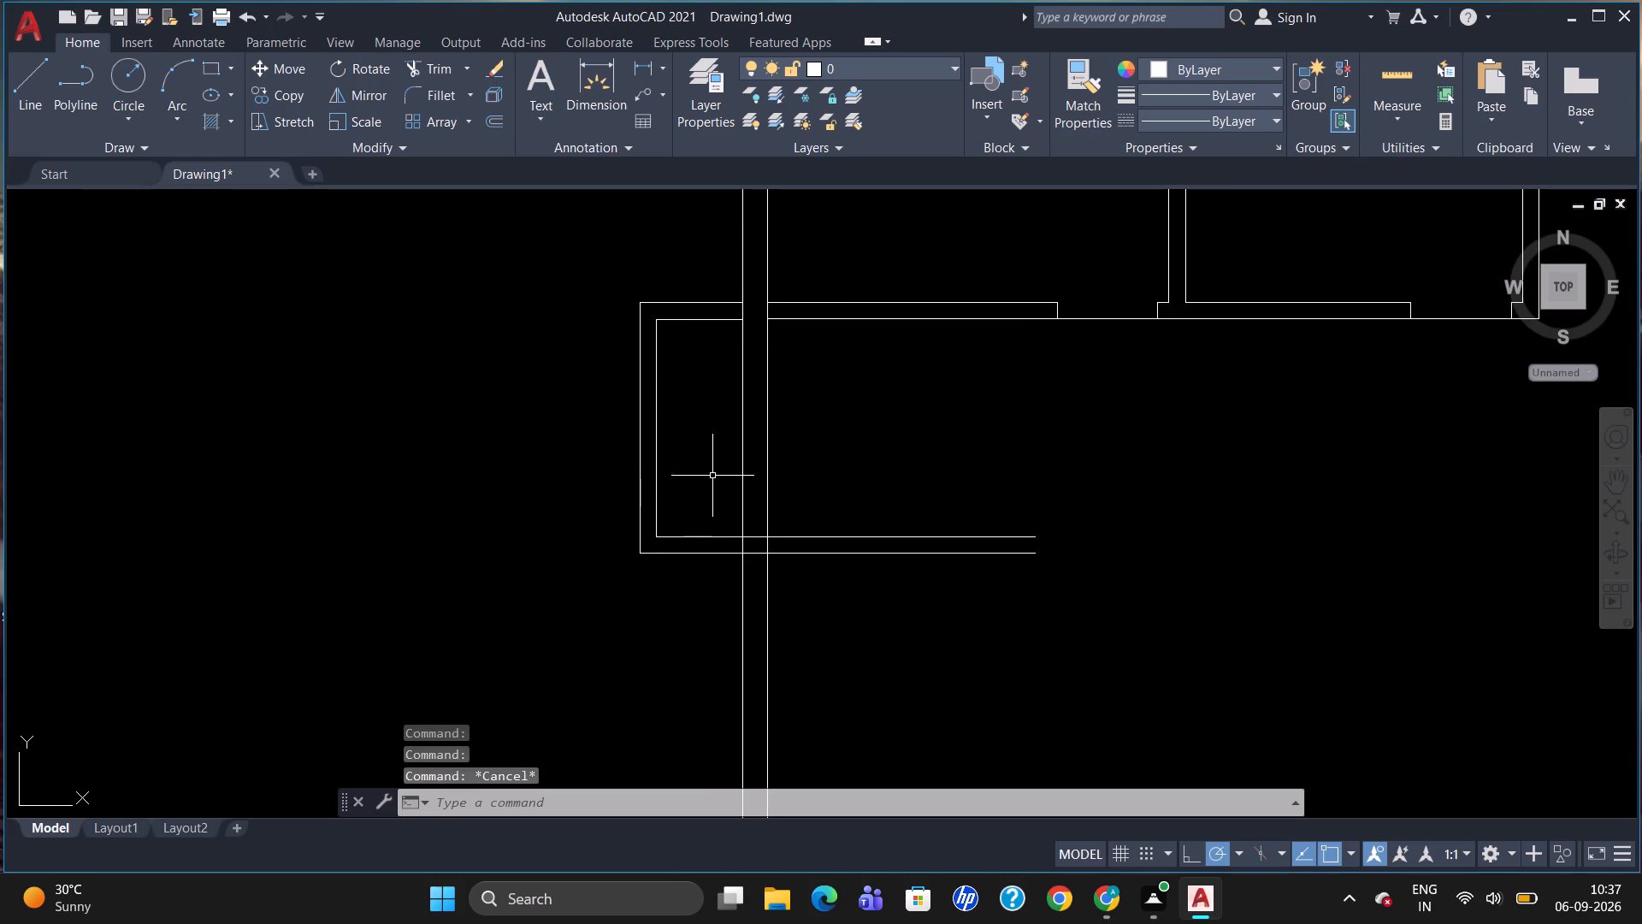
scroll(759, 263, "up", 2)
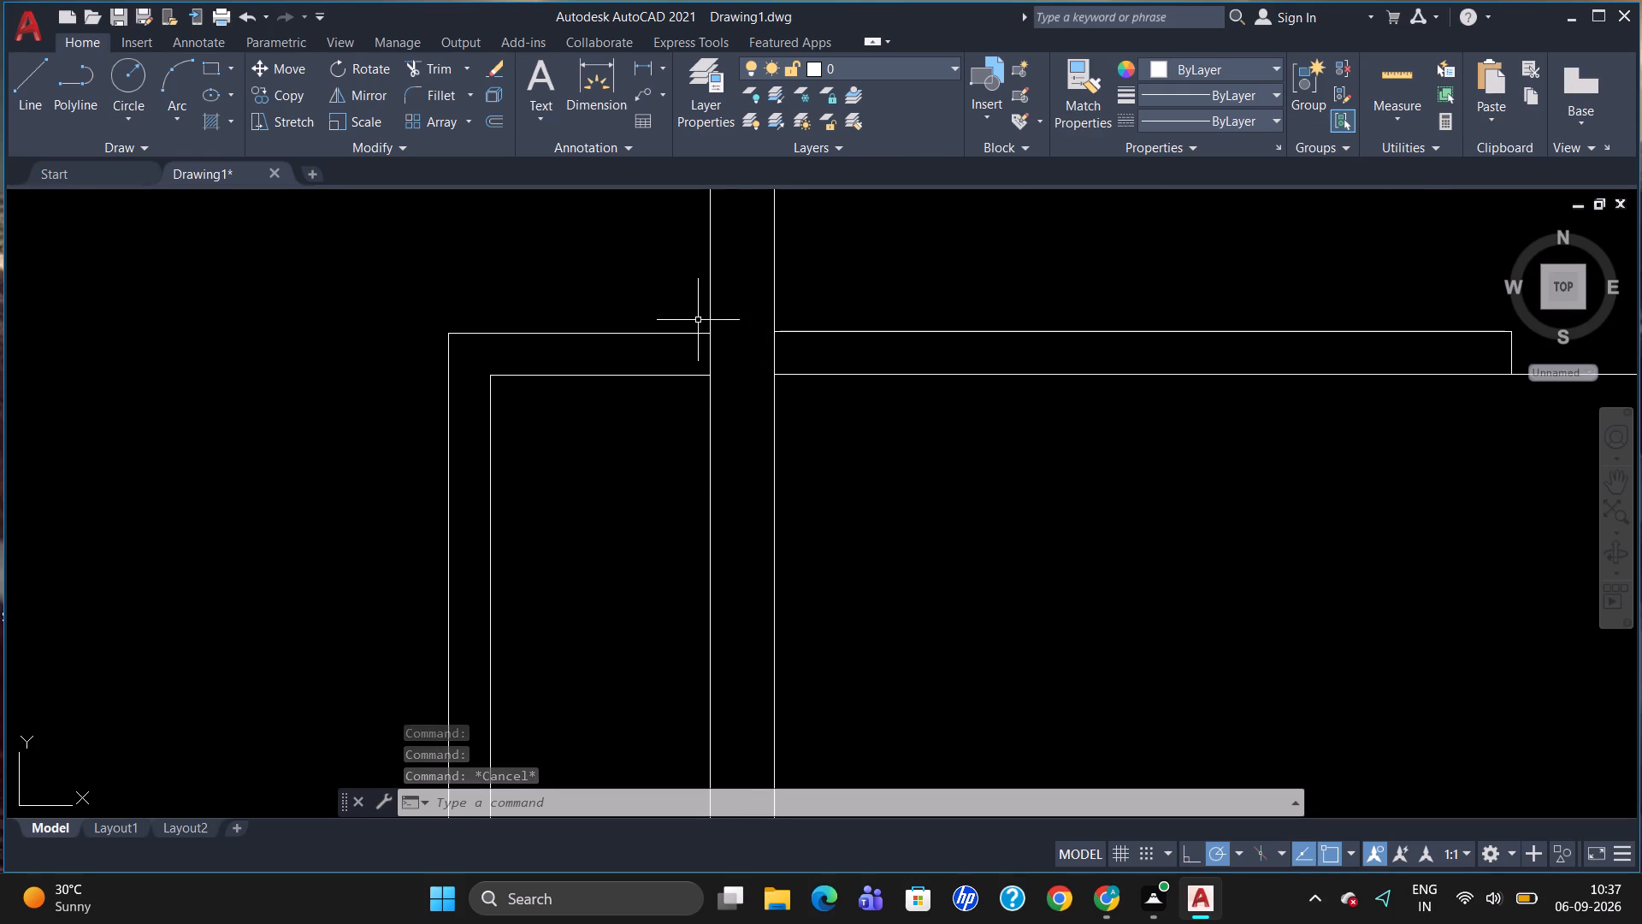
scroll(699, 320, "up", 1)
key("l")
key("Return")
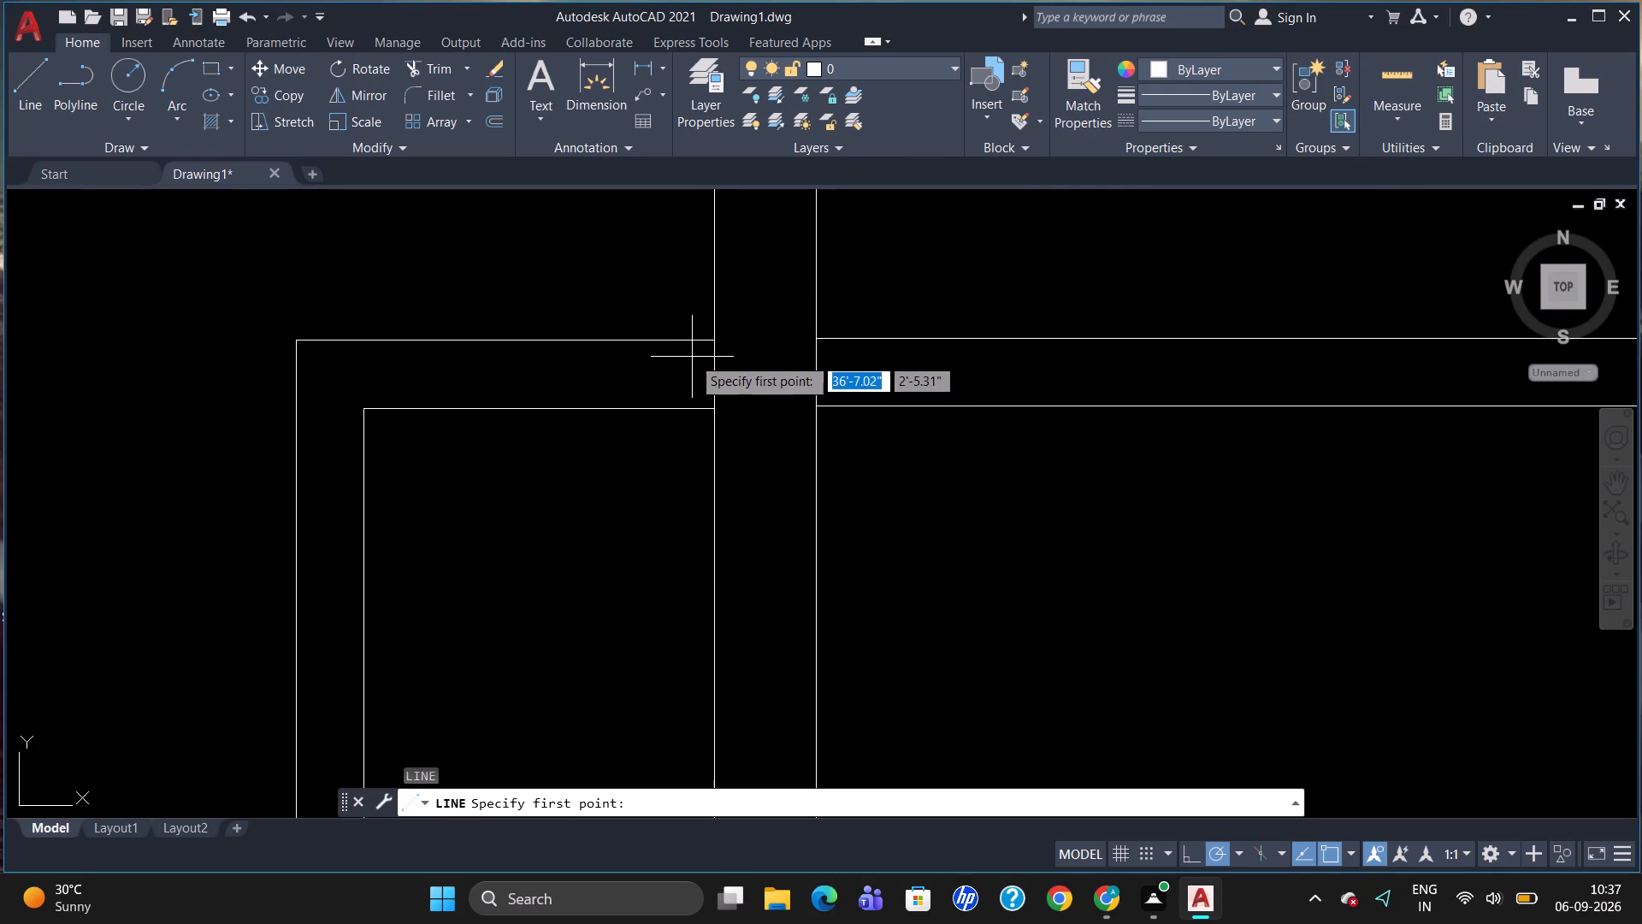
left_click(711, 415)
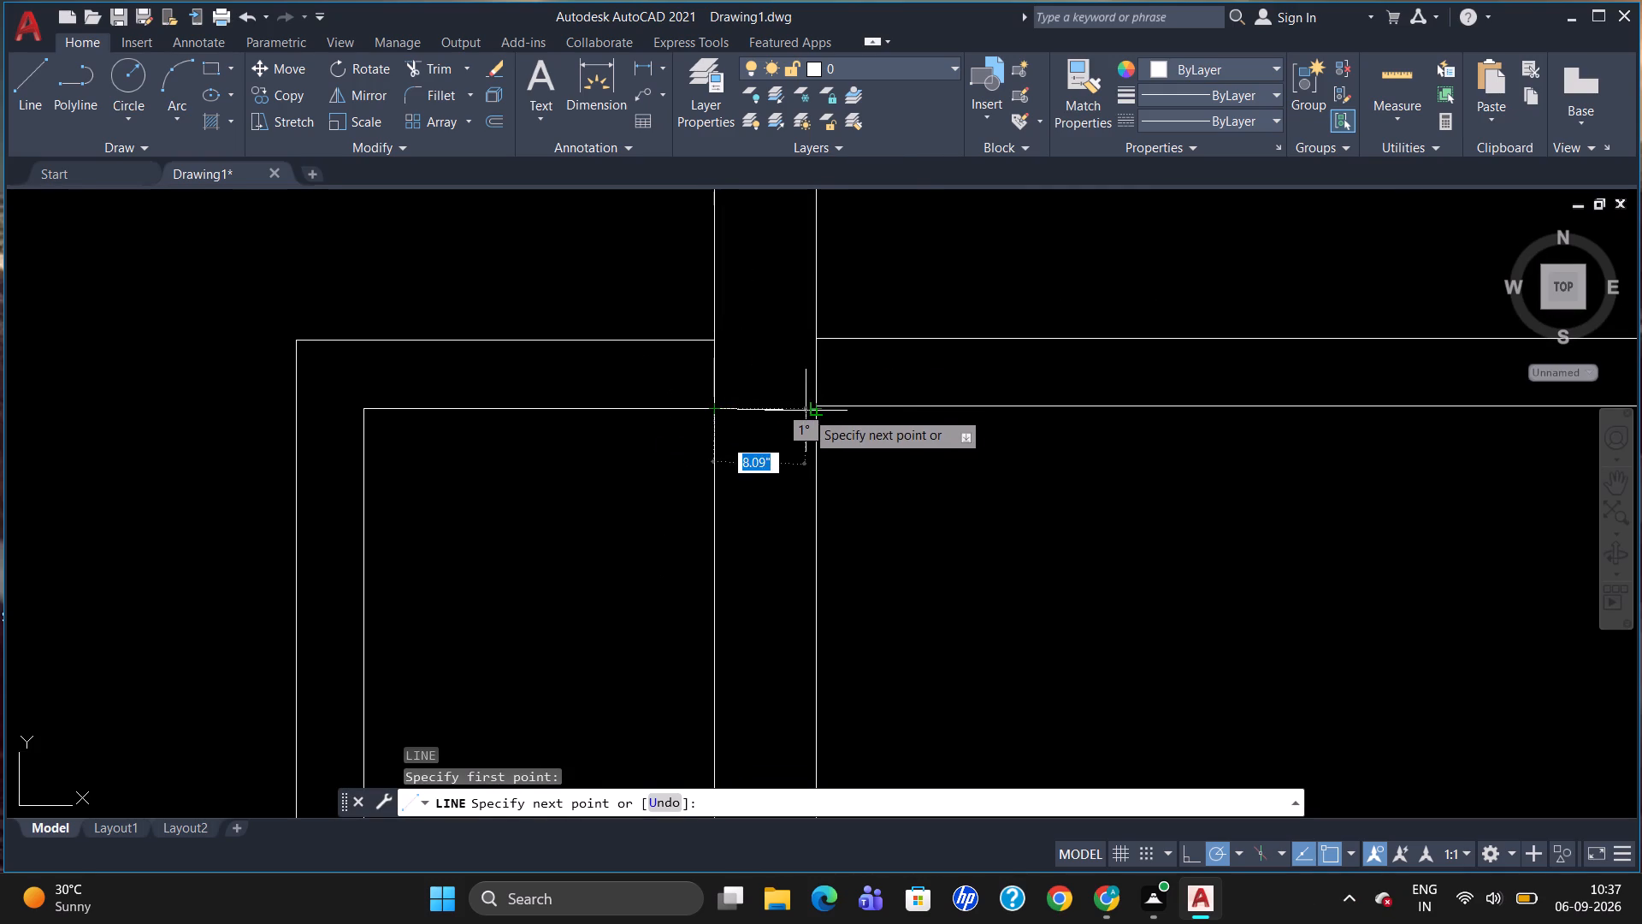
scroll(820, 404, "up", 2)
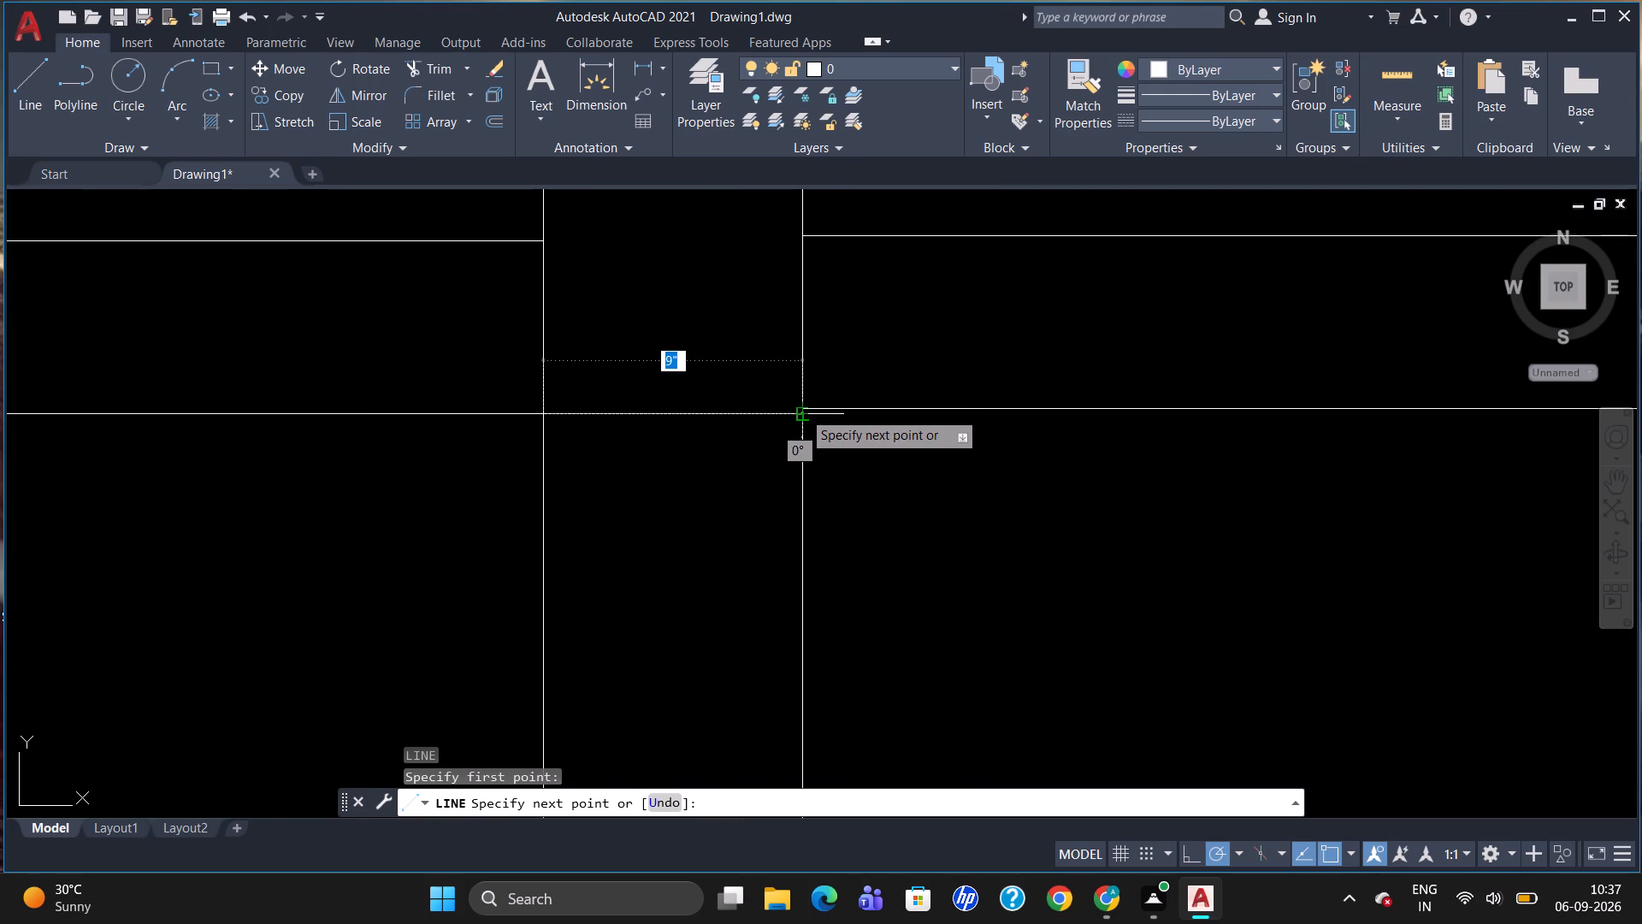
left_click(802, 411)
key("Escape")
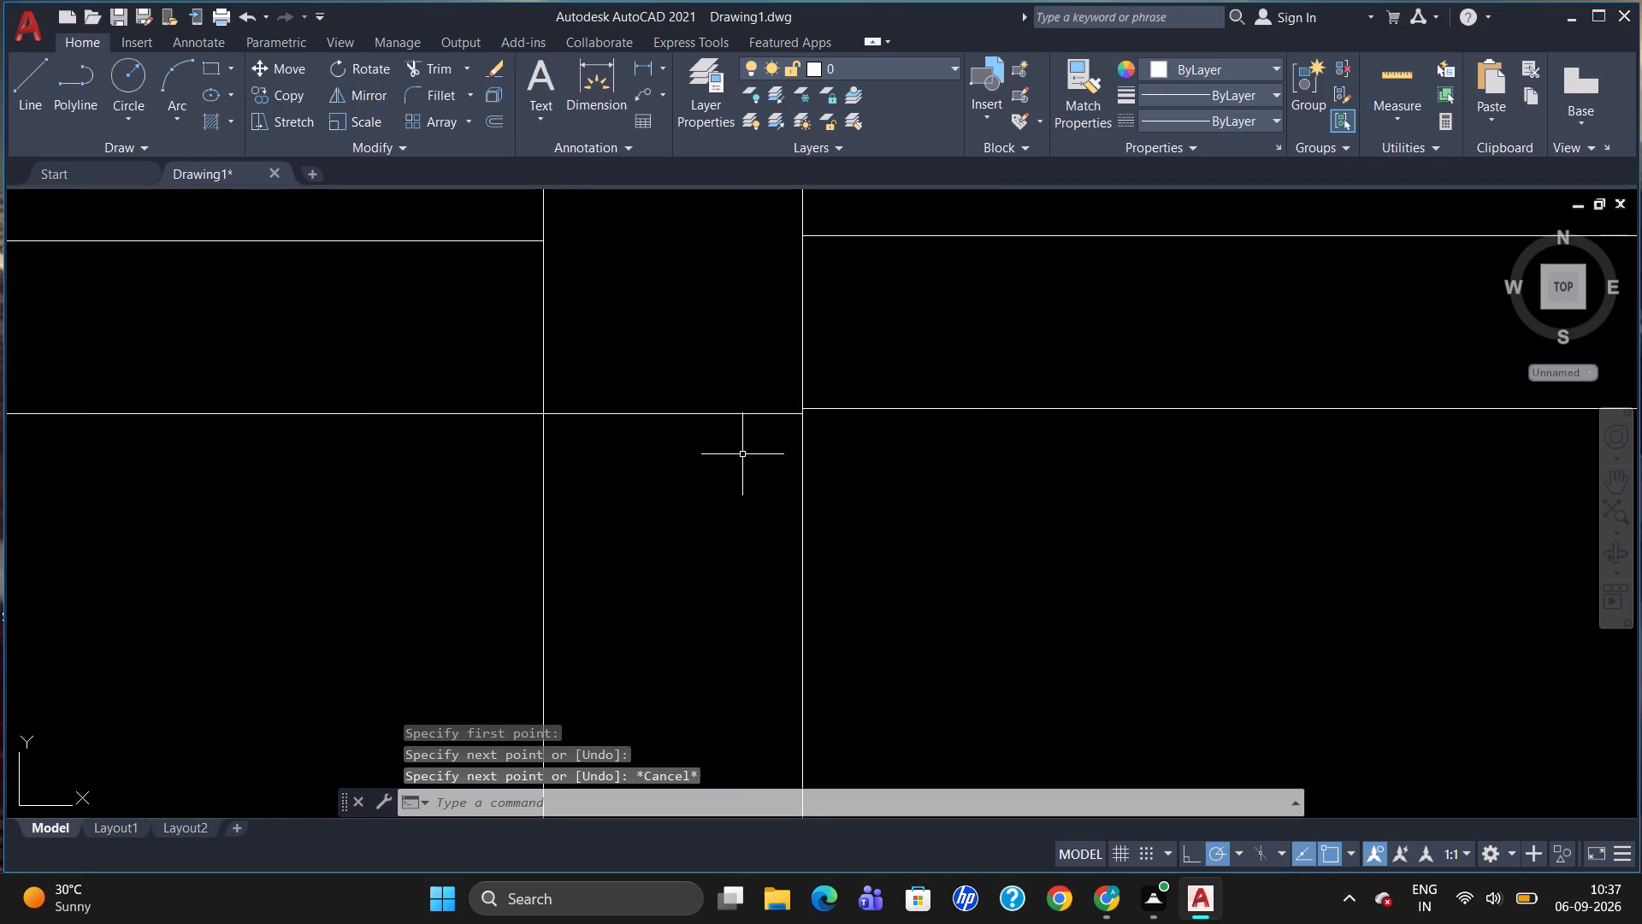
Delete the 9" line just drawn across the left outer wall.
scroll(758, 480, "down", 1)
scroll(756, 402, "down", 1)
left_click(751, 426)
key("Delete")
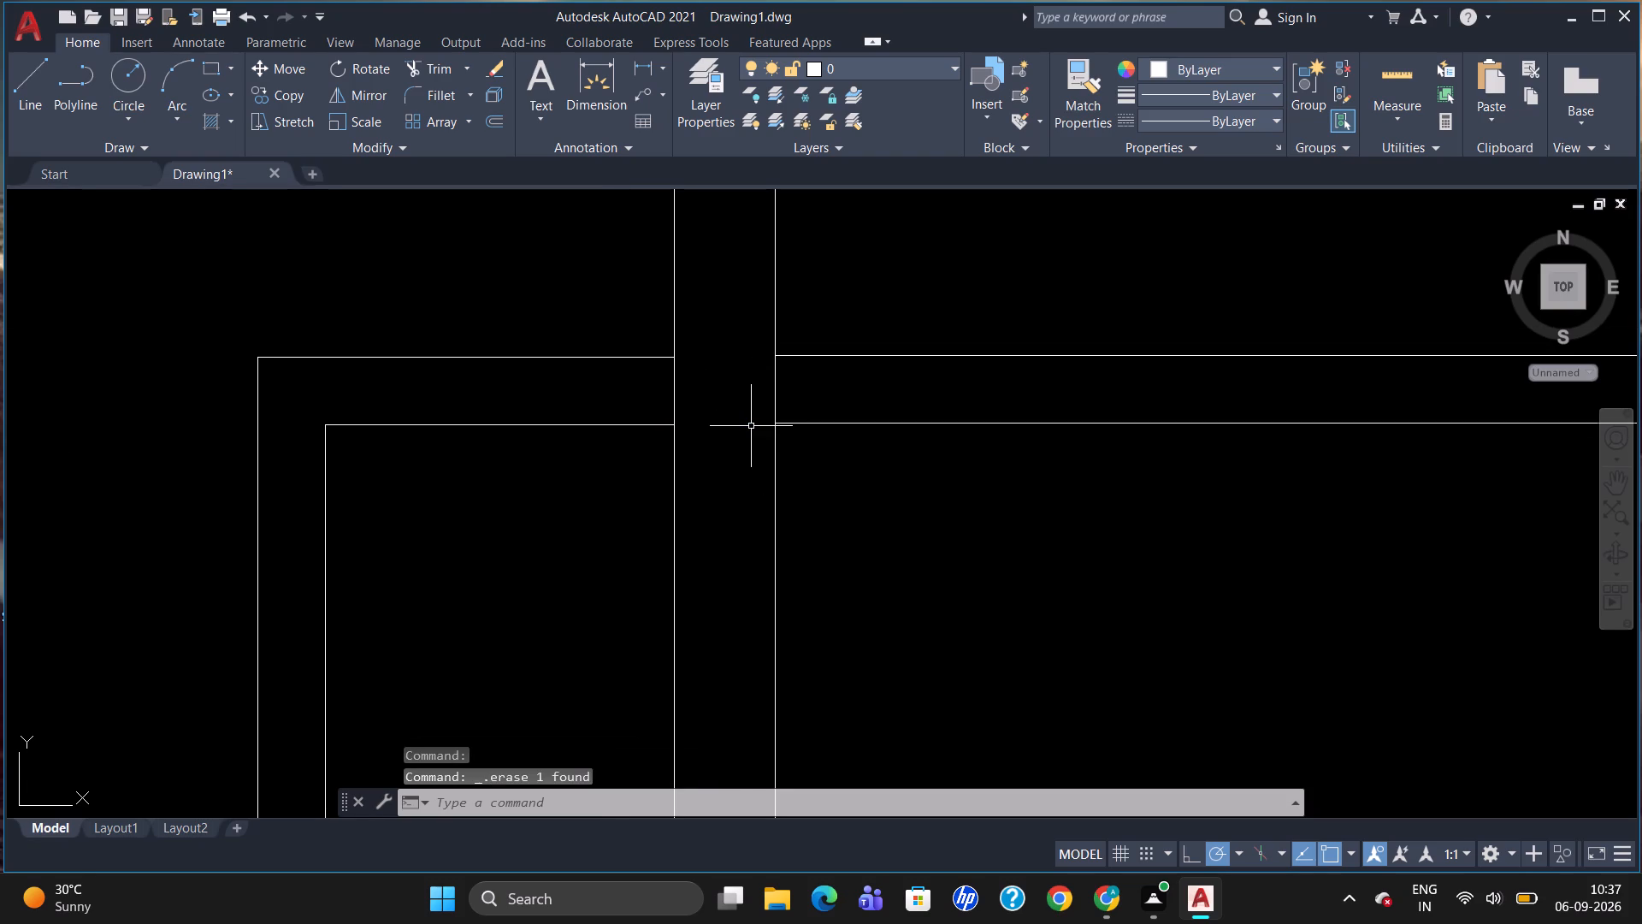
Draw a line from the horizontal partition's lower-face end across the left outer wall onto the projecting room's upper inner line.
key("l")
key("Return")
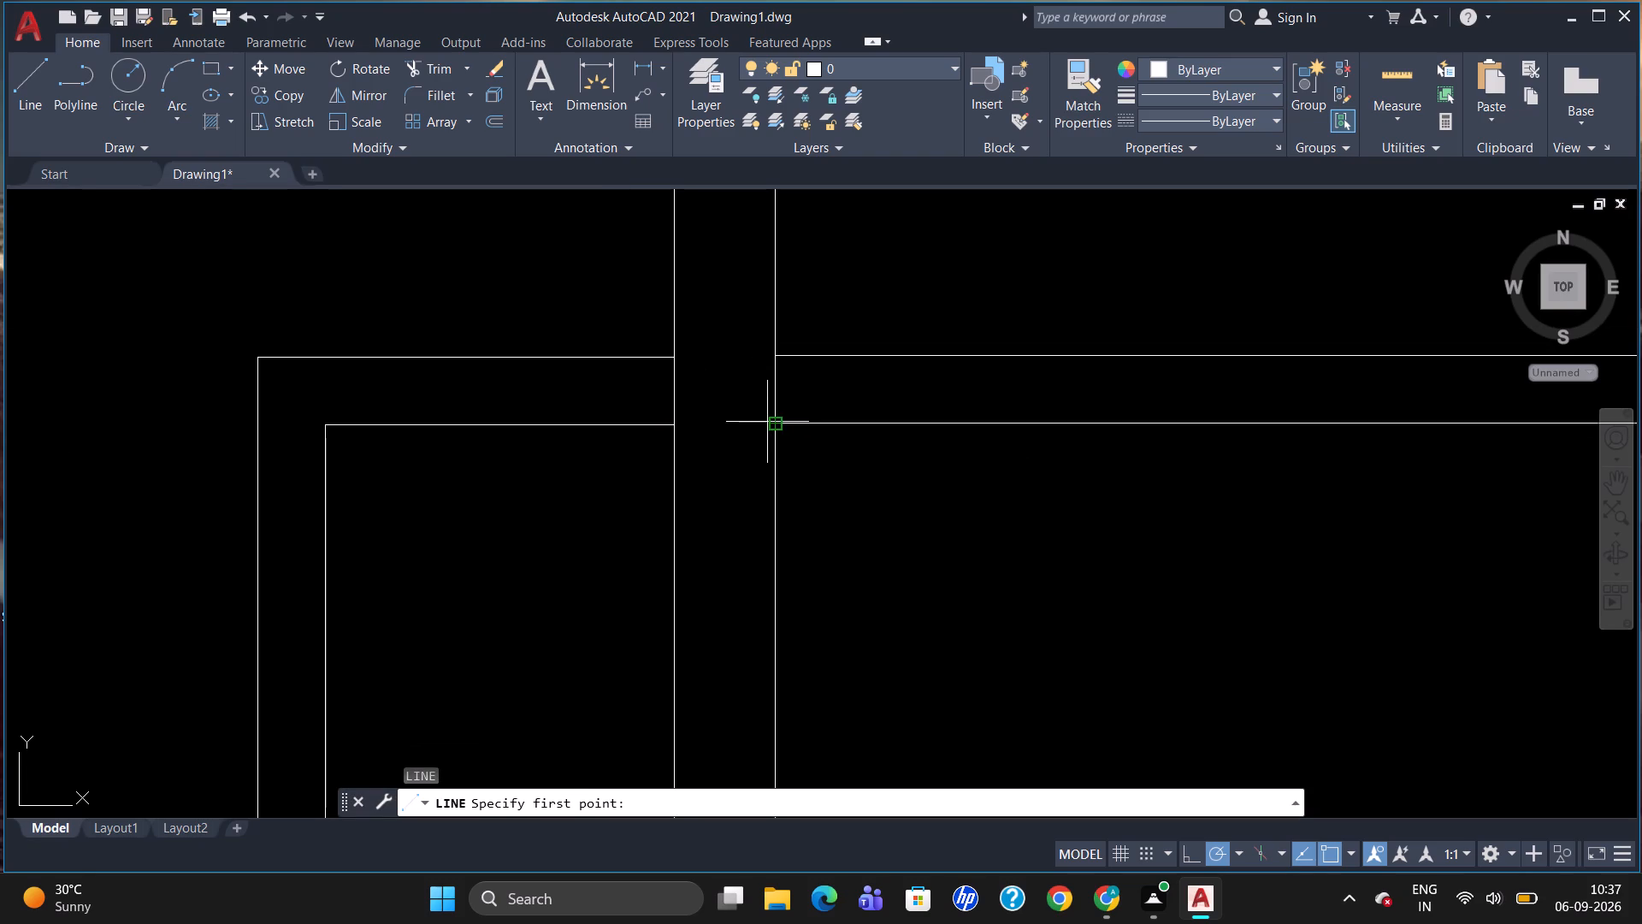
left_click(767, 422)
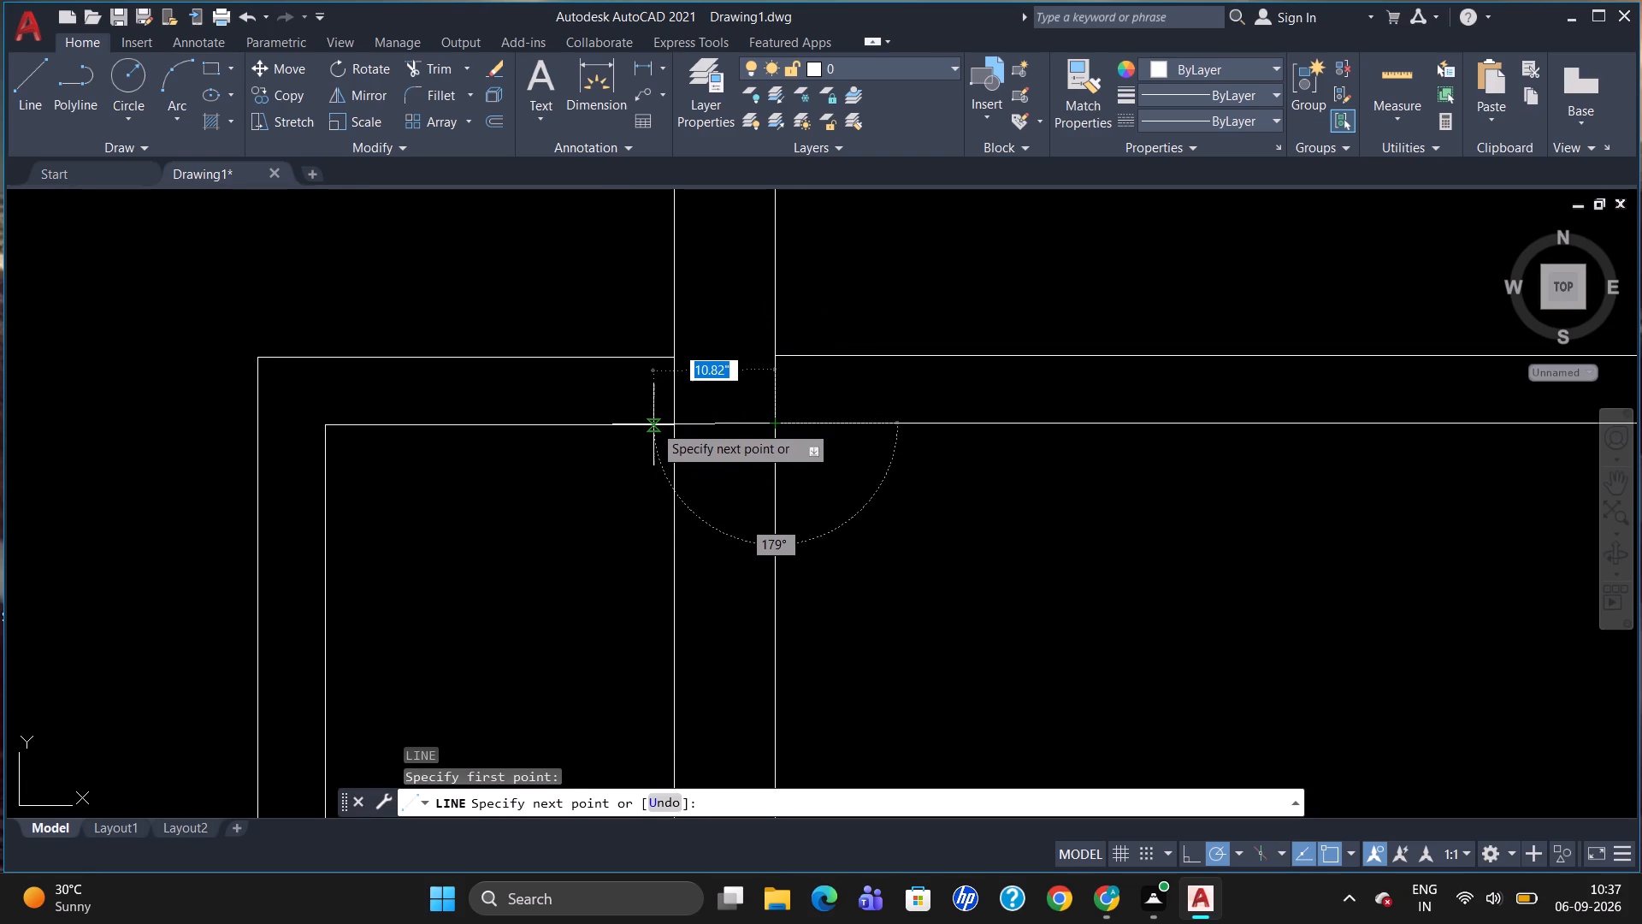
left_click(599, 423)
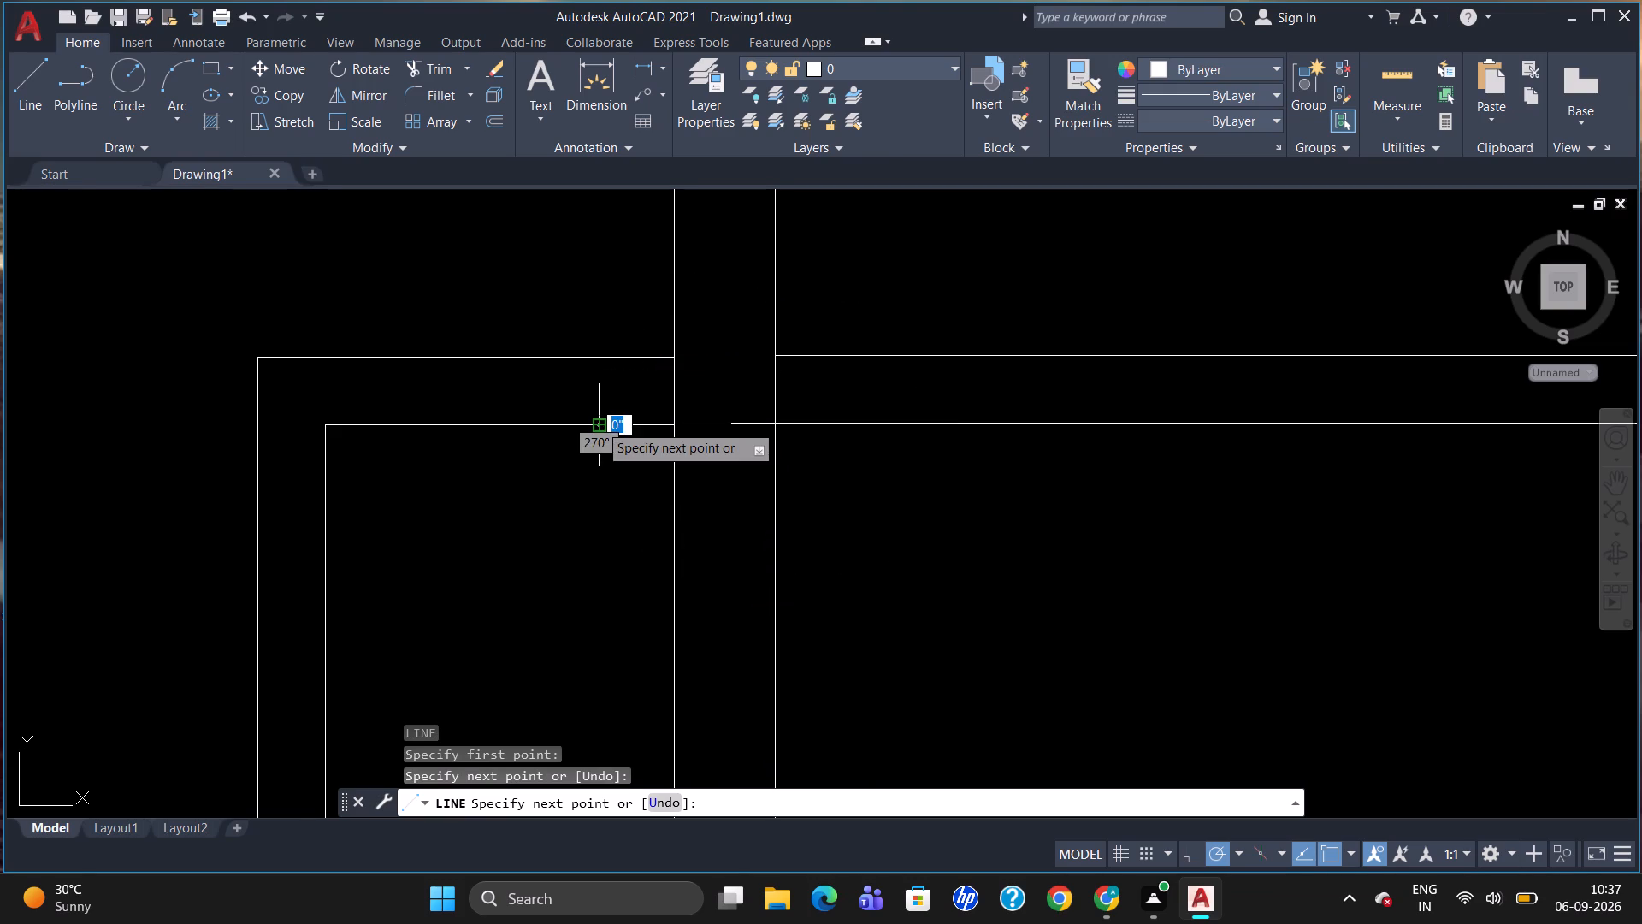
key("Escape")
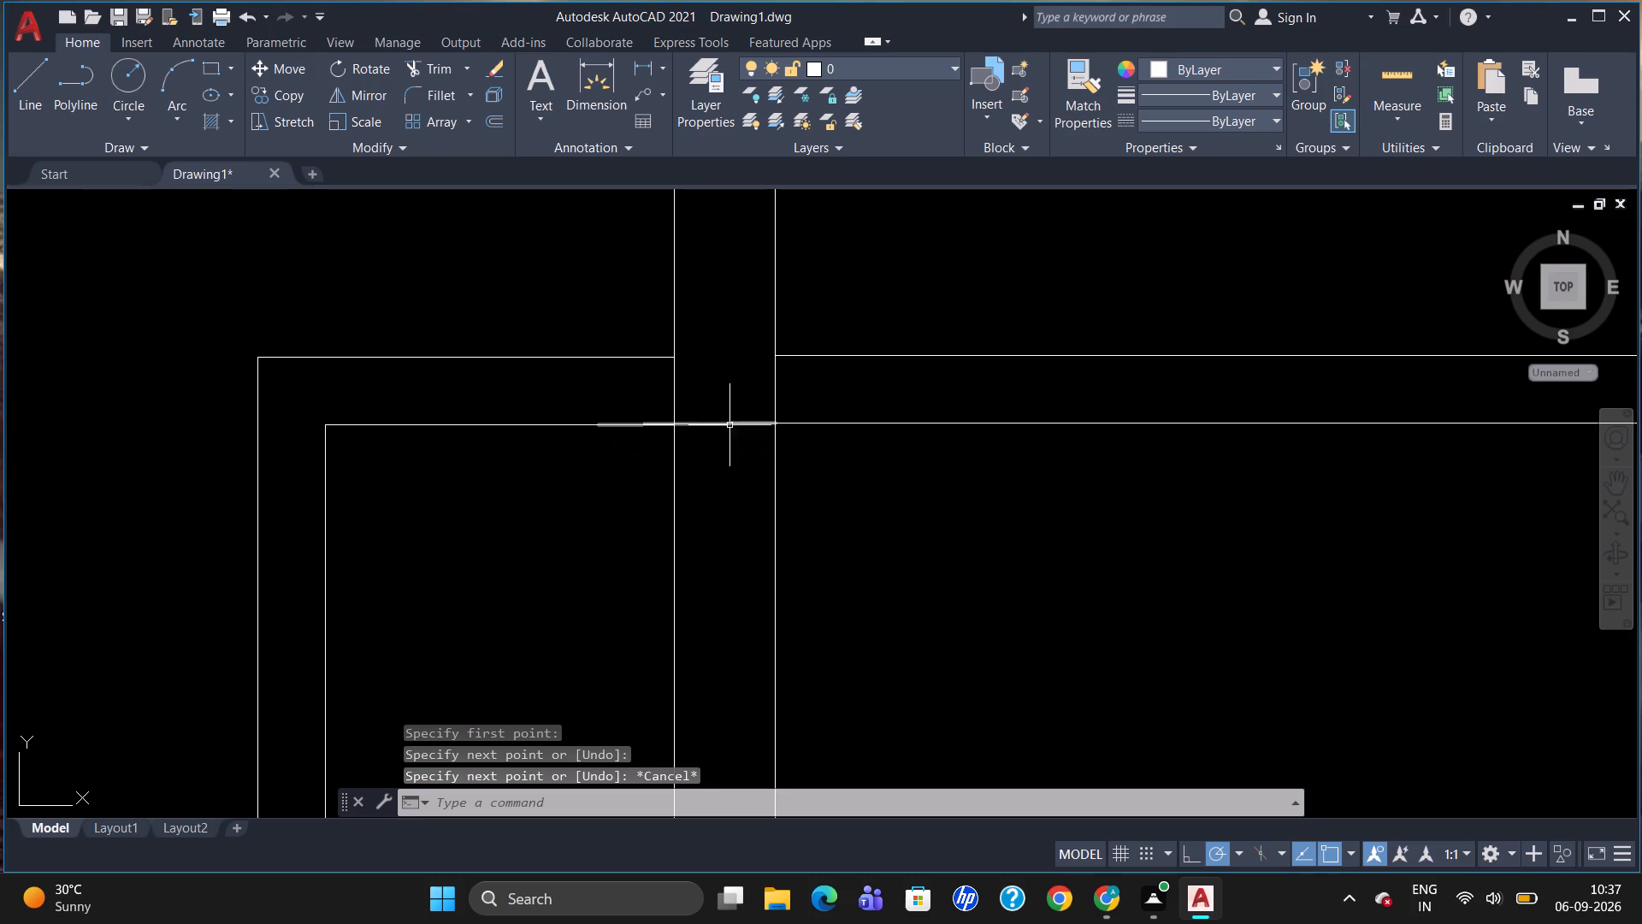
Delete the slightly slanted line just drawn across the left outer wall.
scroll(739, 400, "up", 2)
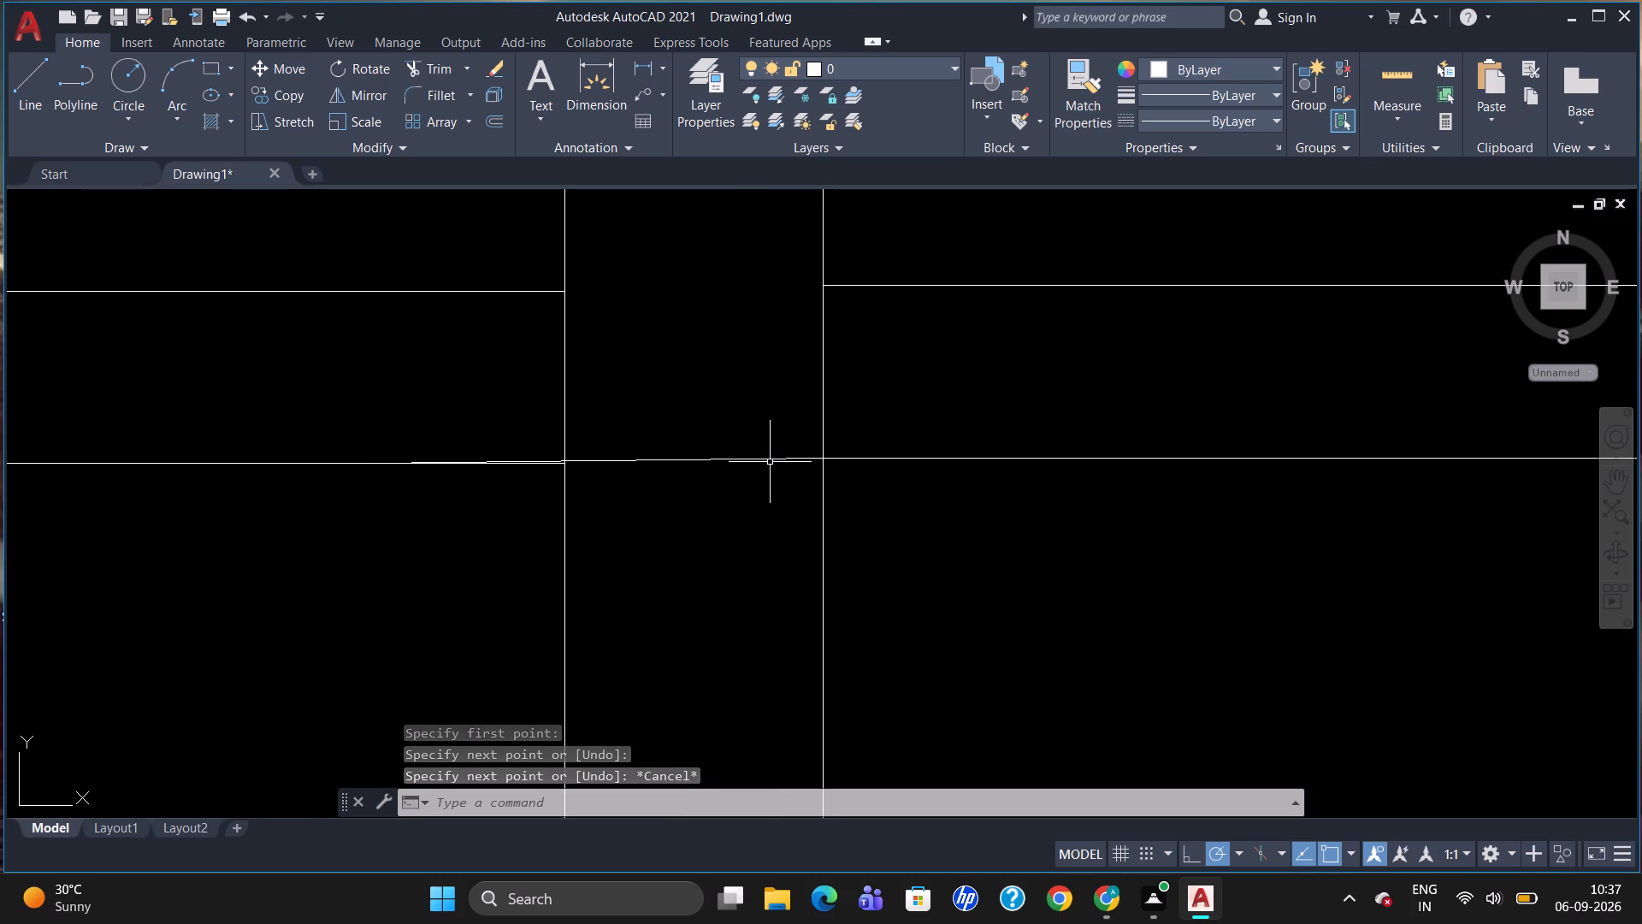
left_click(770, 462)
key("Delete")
Draw a horizontal line from the horizontal partition's lower-face end straight across the left outer wall to its outer face.
key("l")
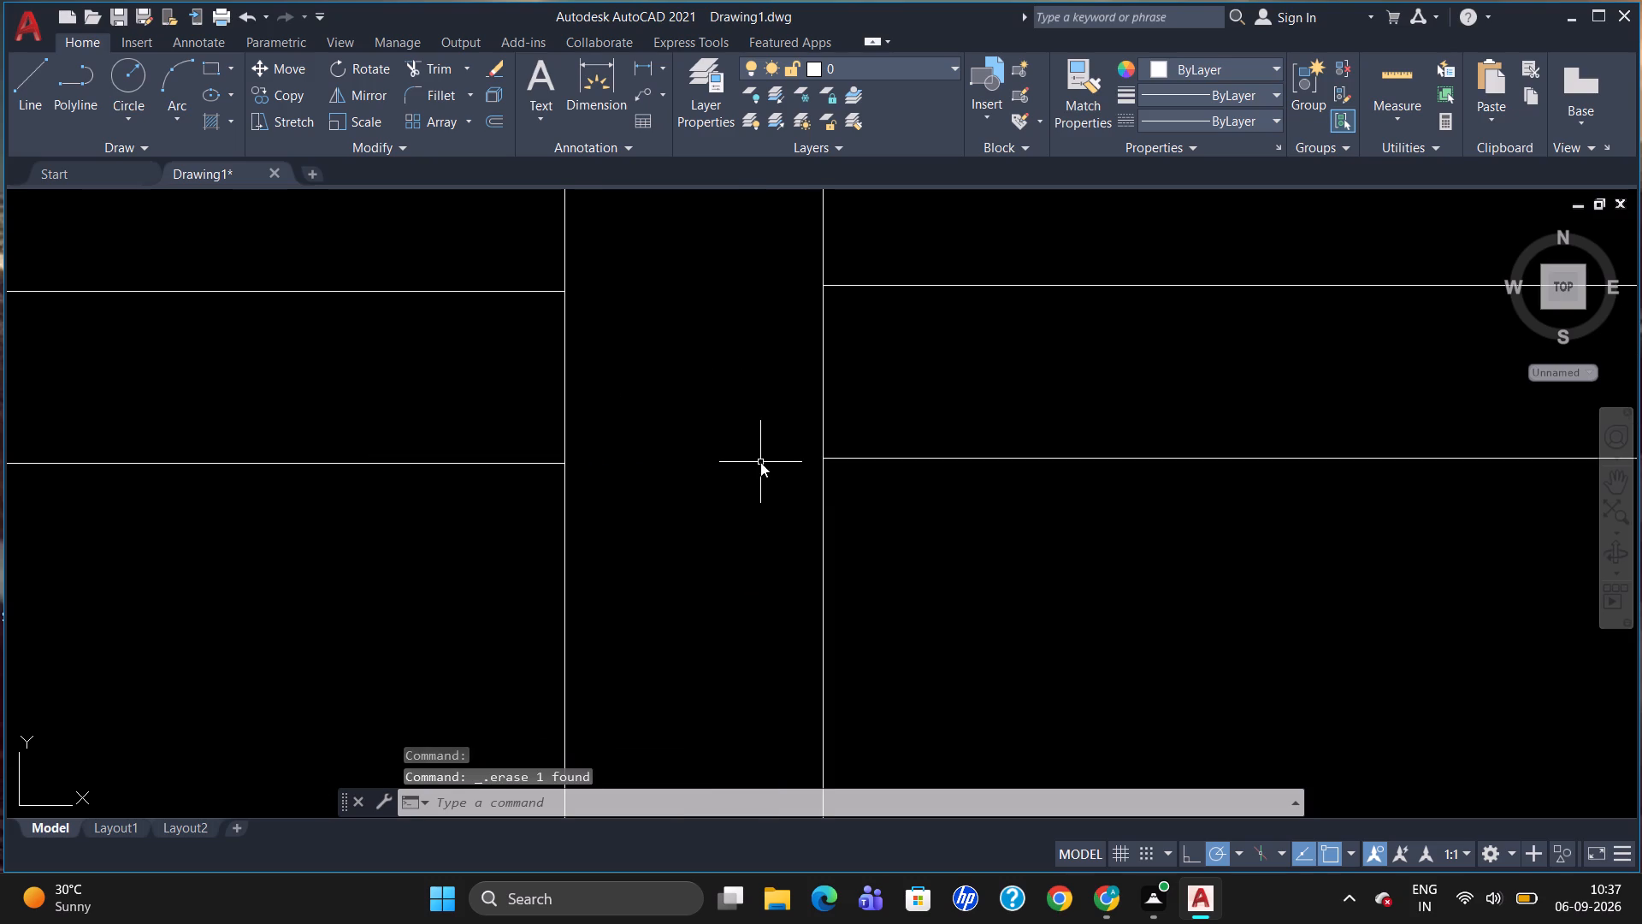
key("Return")
left_click(820, 458)
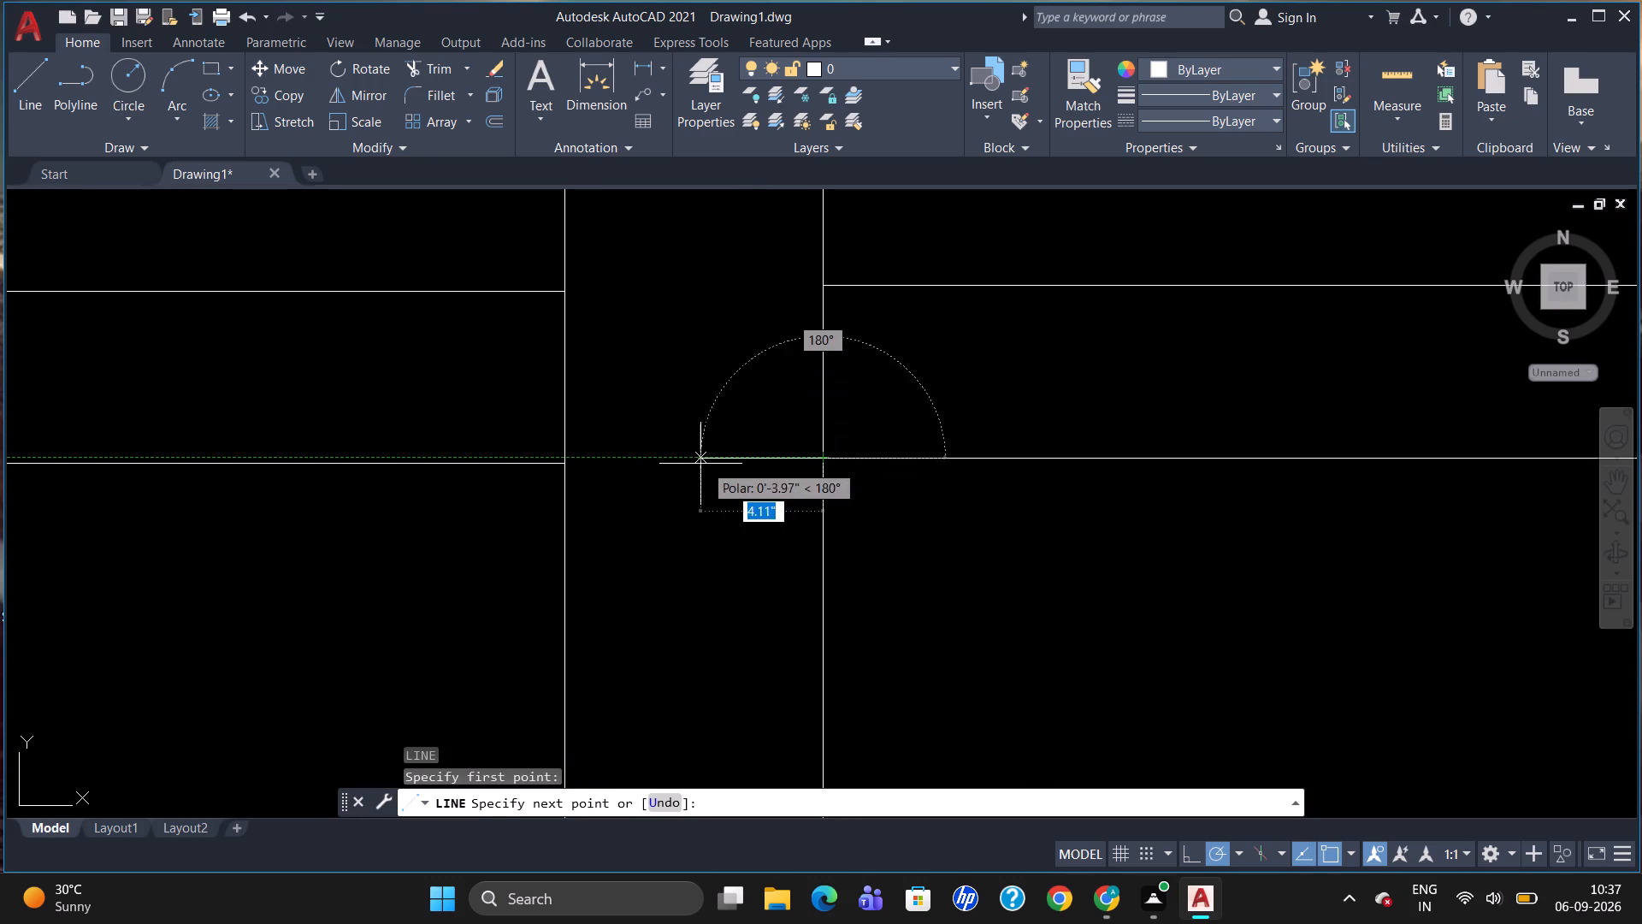
left_click(559, 458)
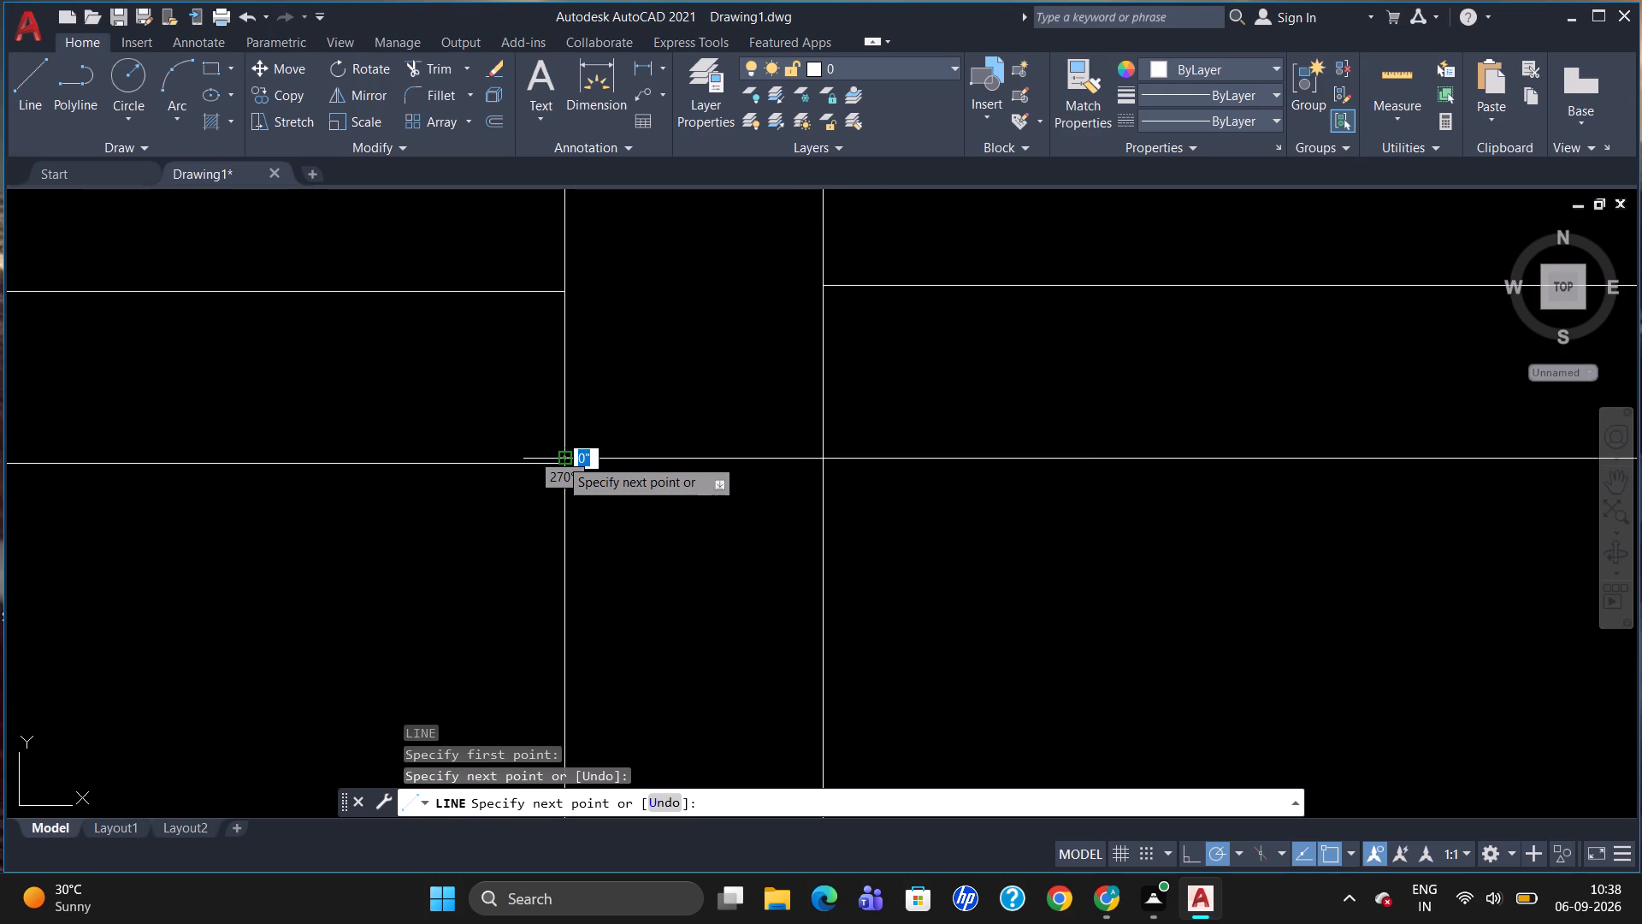
key("Escape")
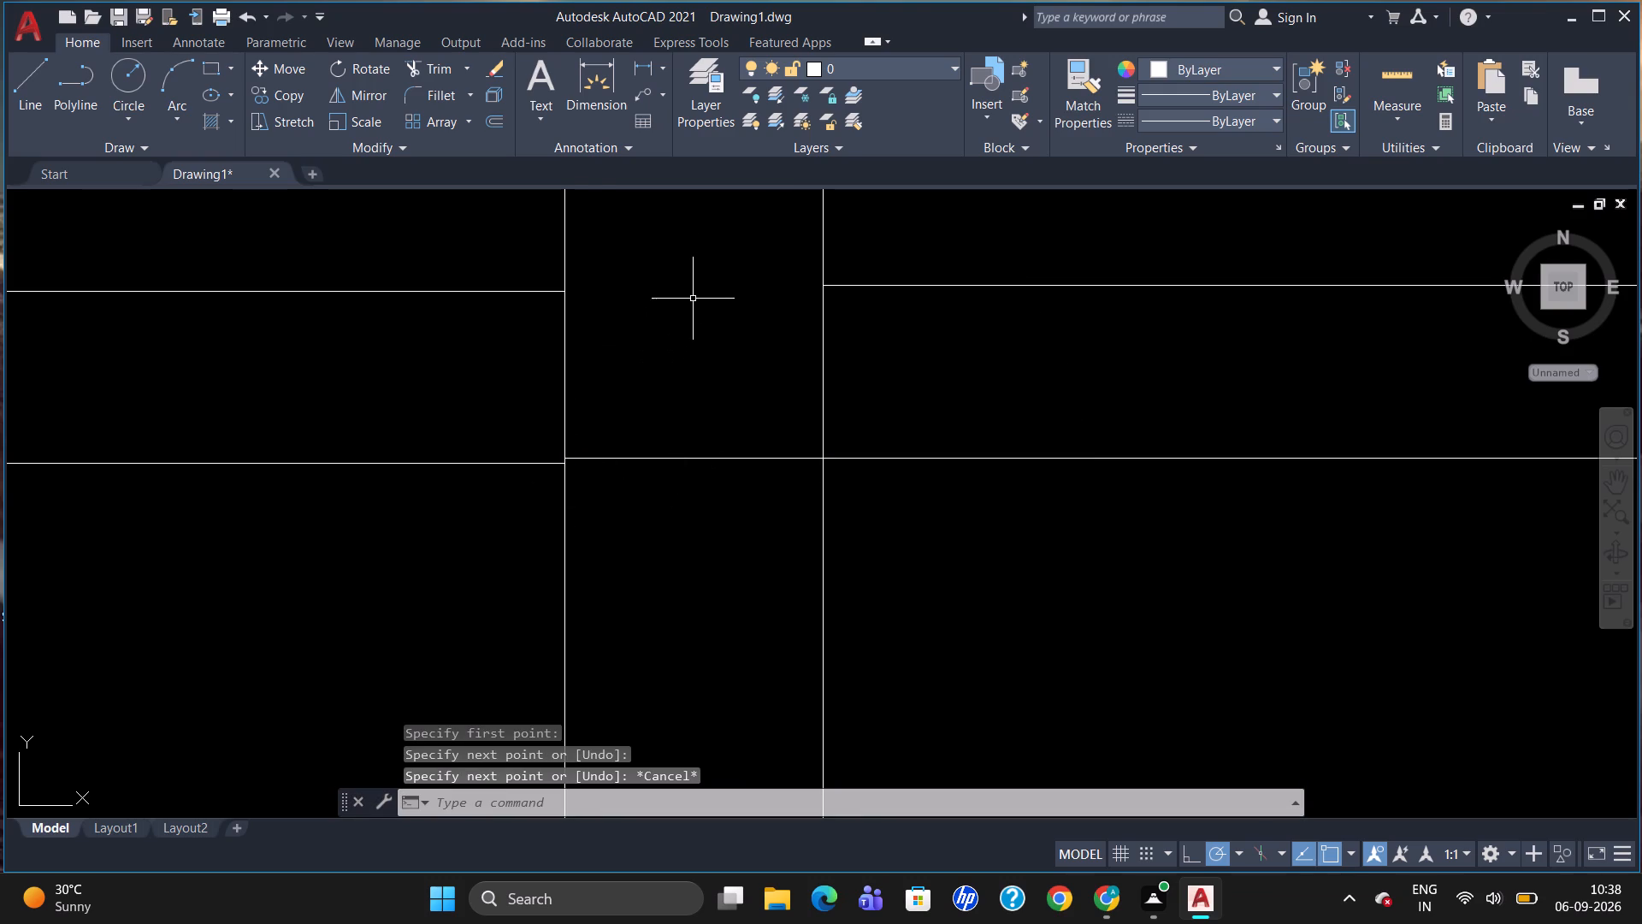
Offset the new line across the left outer wall 6" upward.
key("o")
key("Return")
key("6")
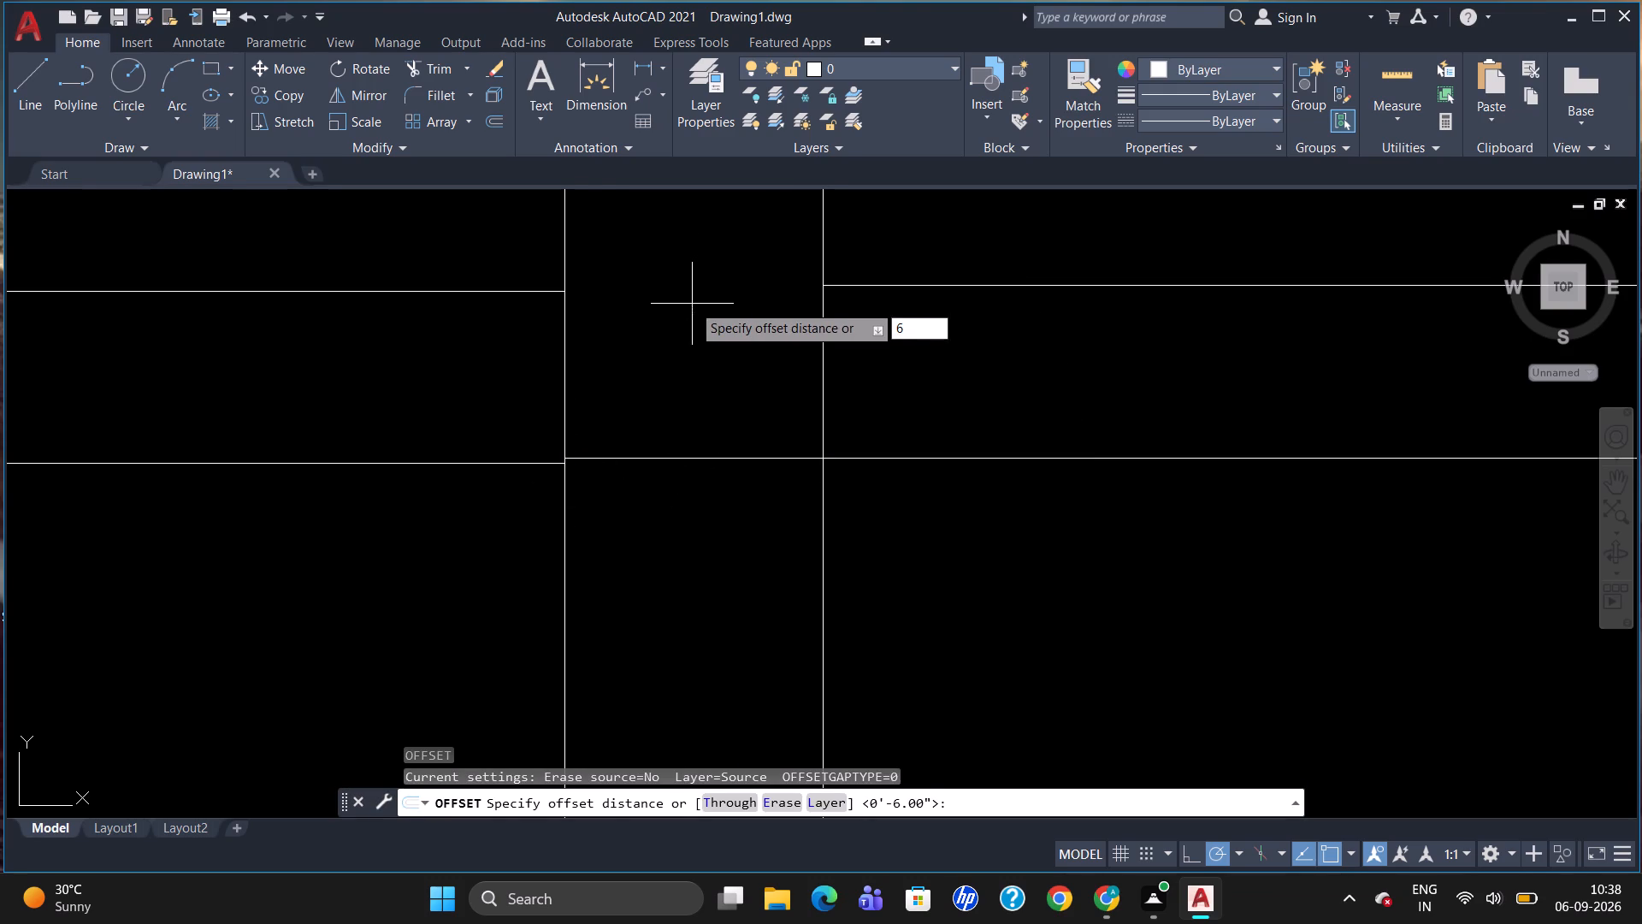
key("shift+quotedbl")
key("Return")
left_click(700, 457)
left_click(716, 406)
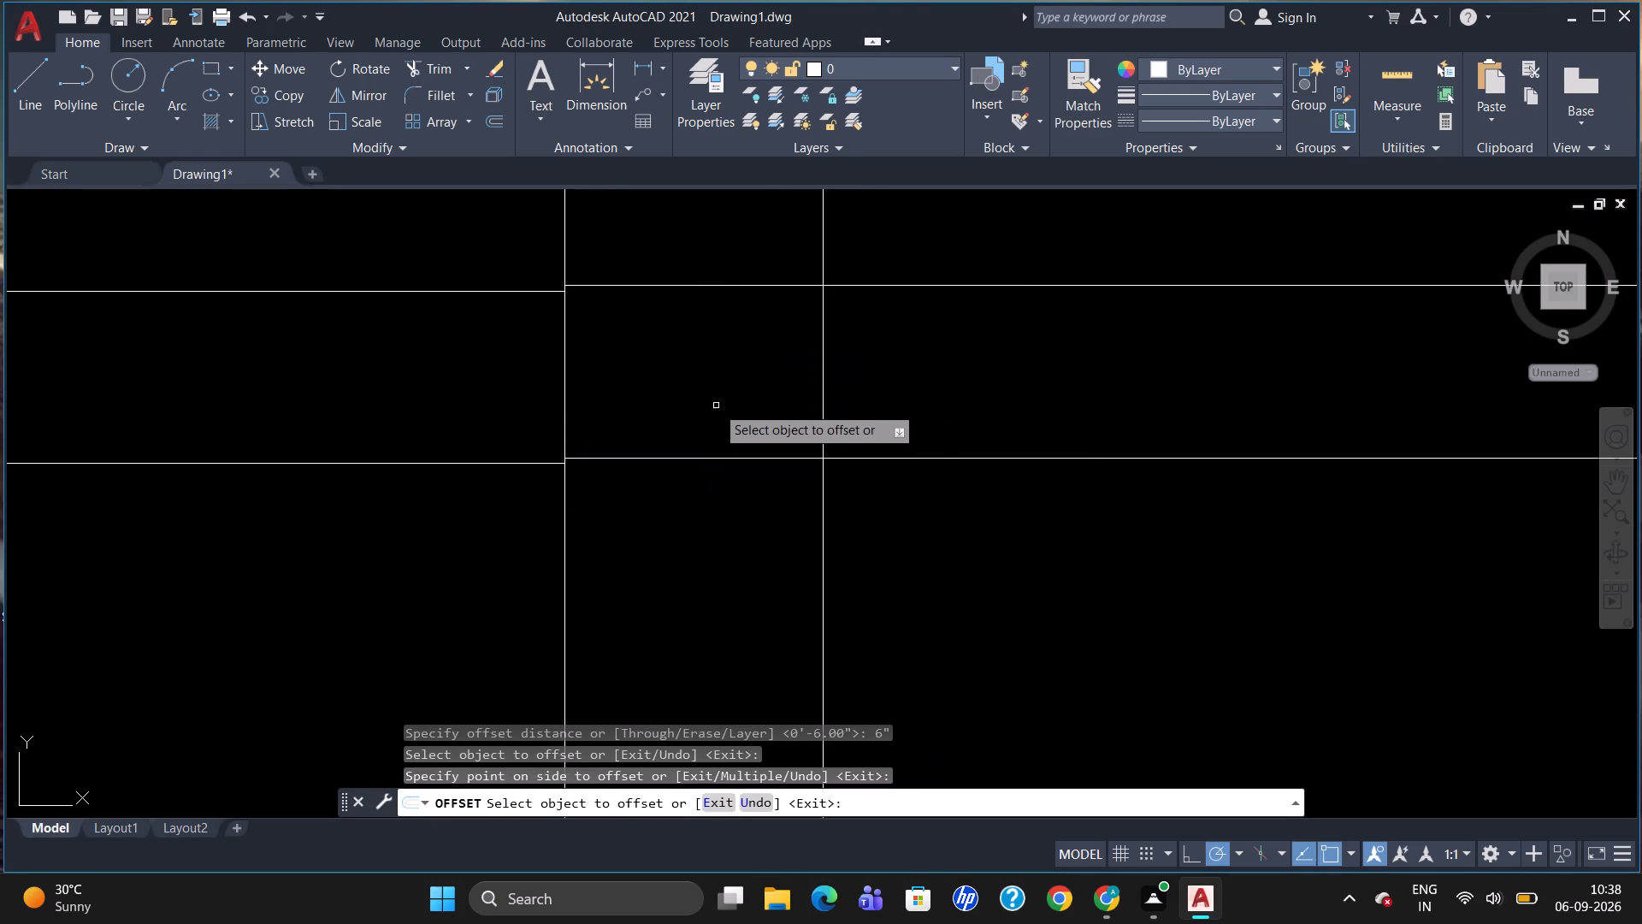
key("Escape")
Delete the two misaligned horizontal lines of the projecting room's upper wall.
scroll(797, 394, "down", 3)
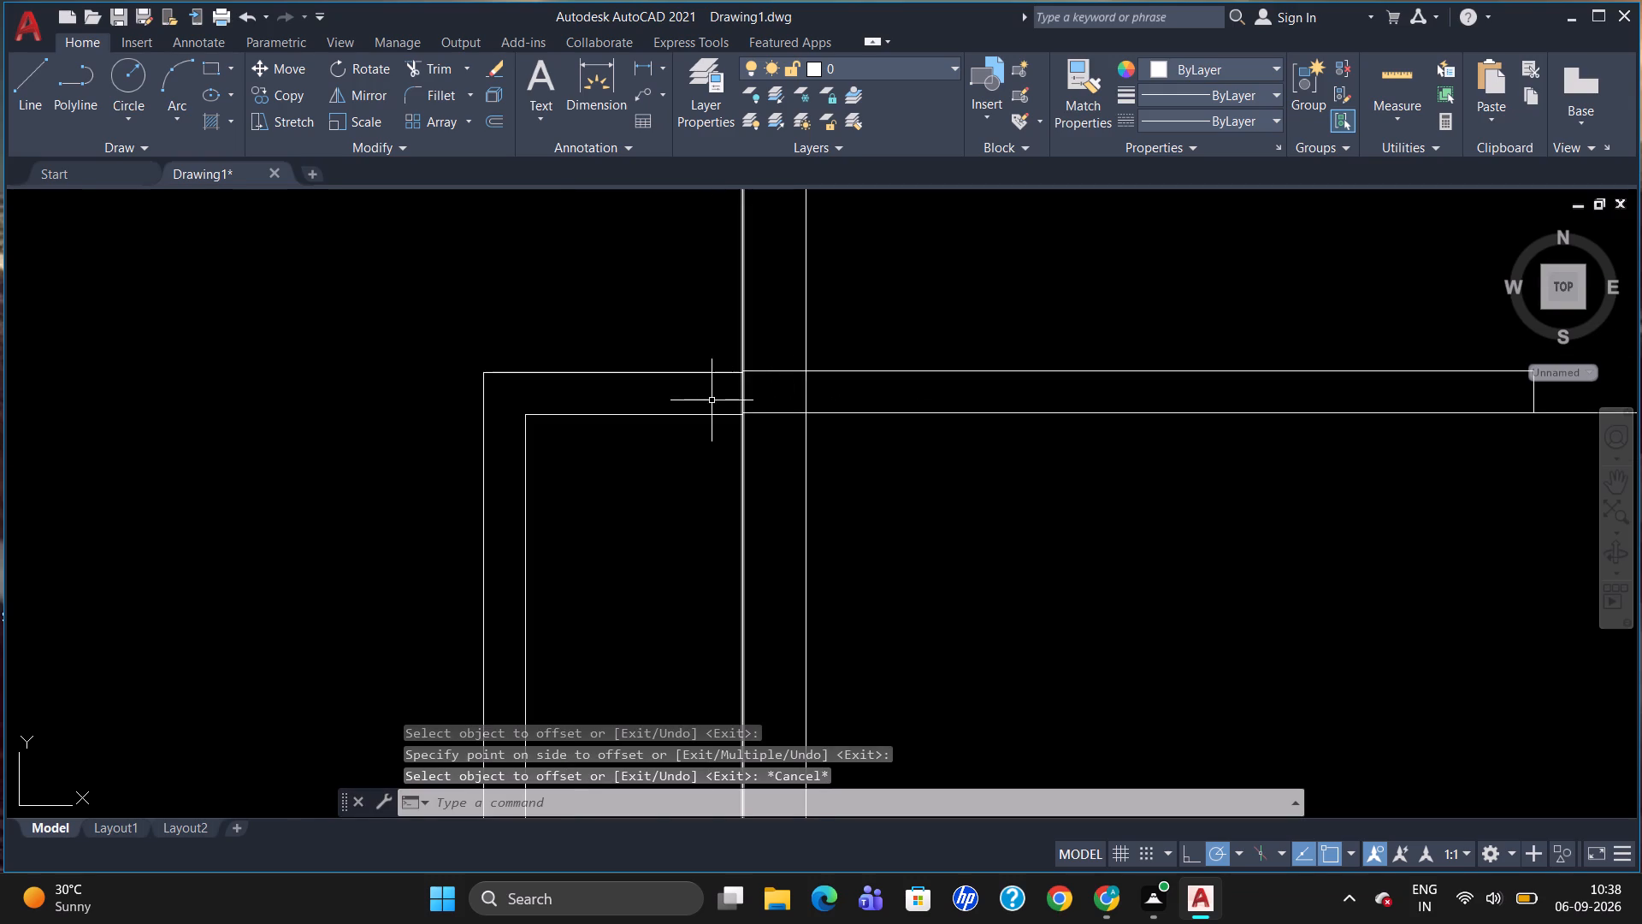
left_click(689, 413)
left_click(685, 373)
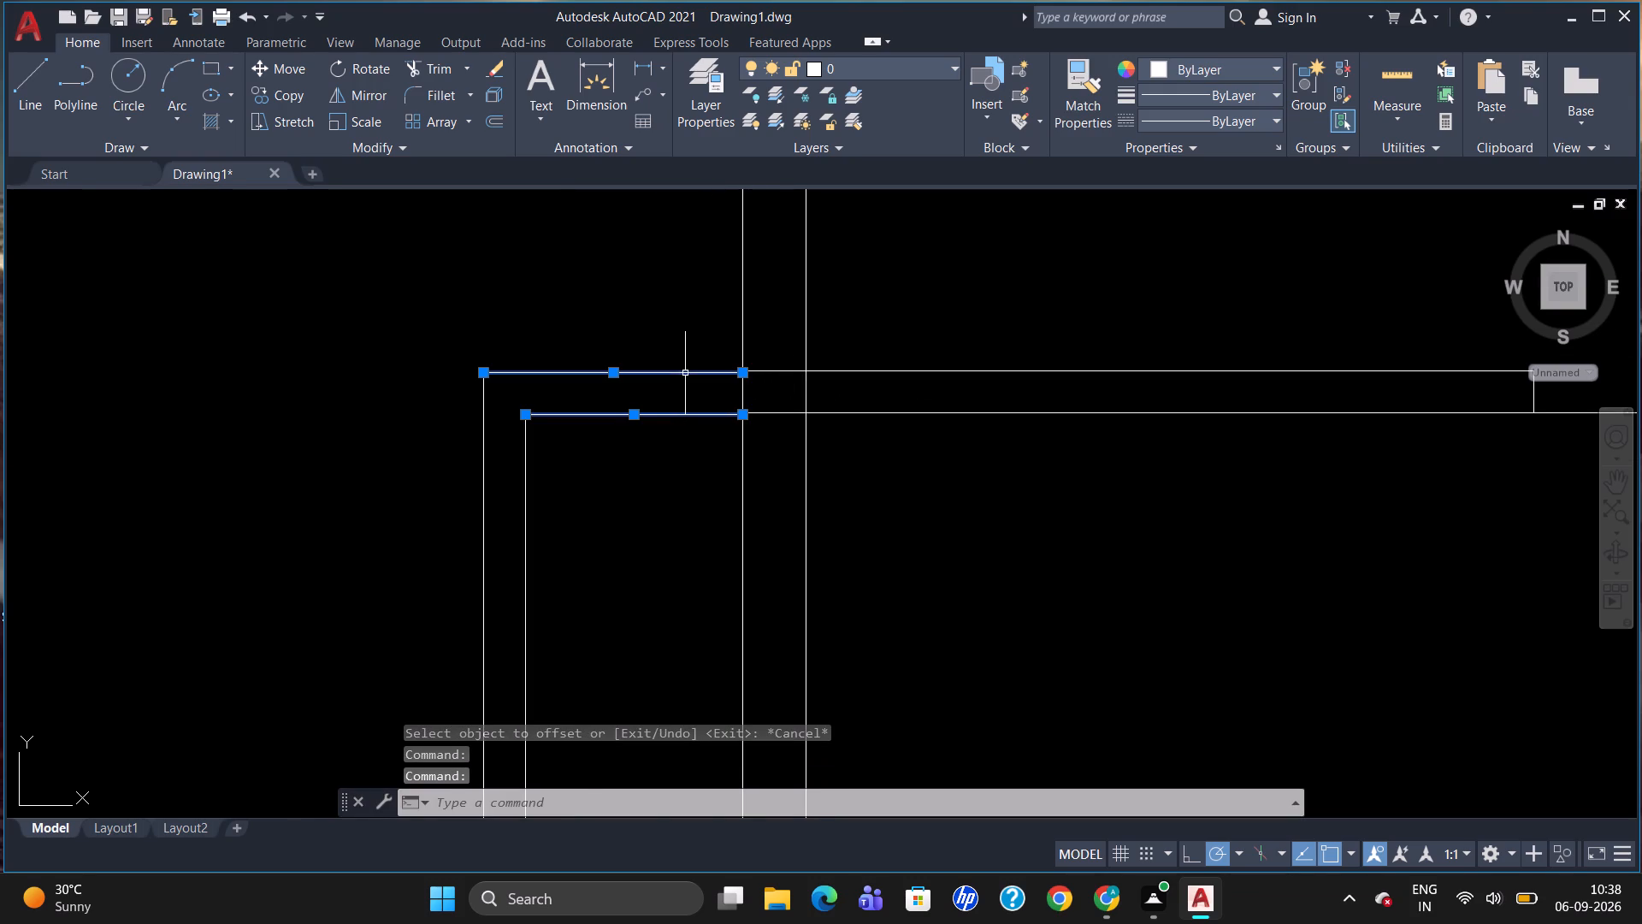
key("Delete")
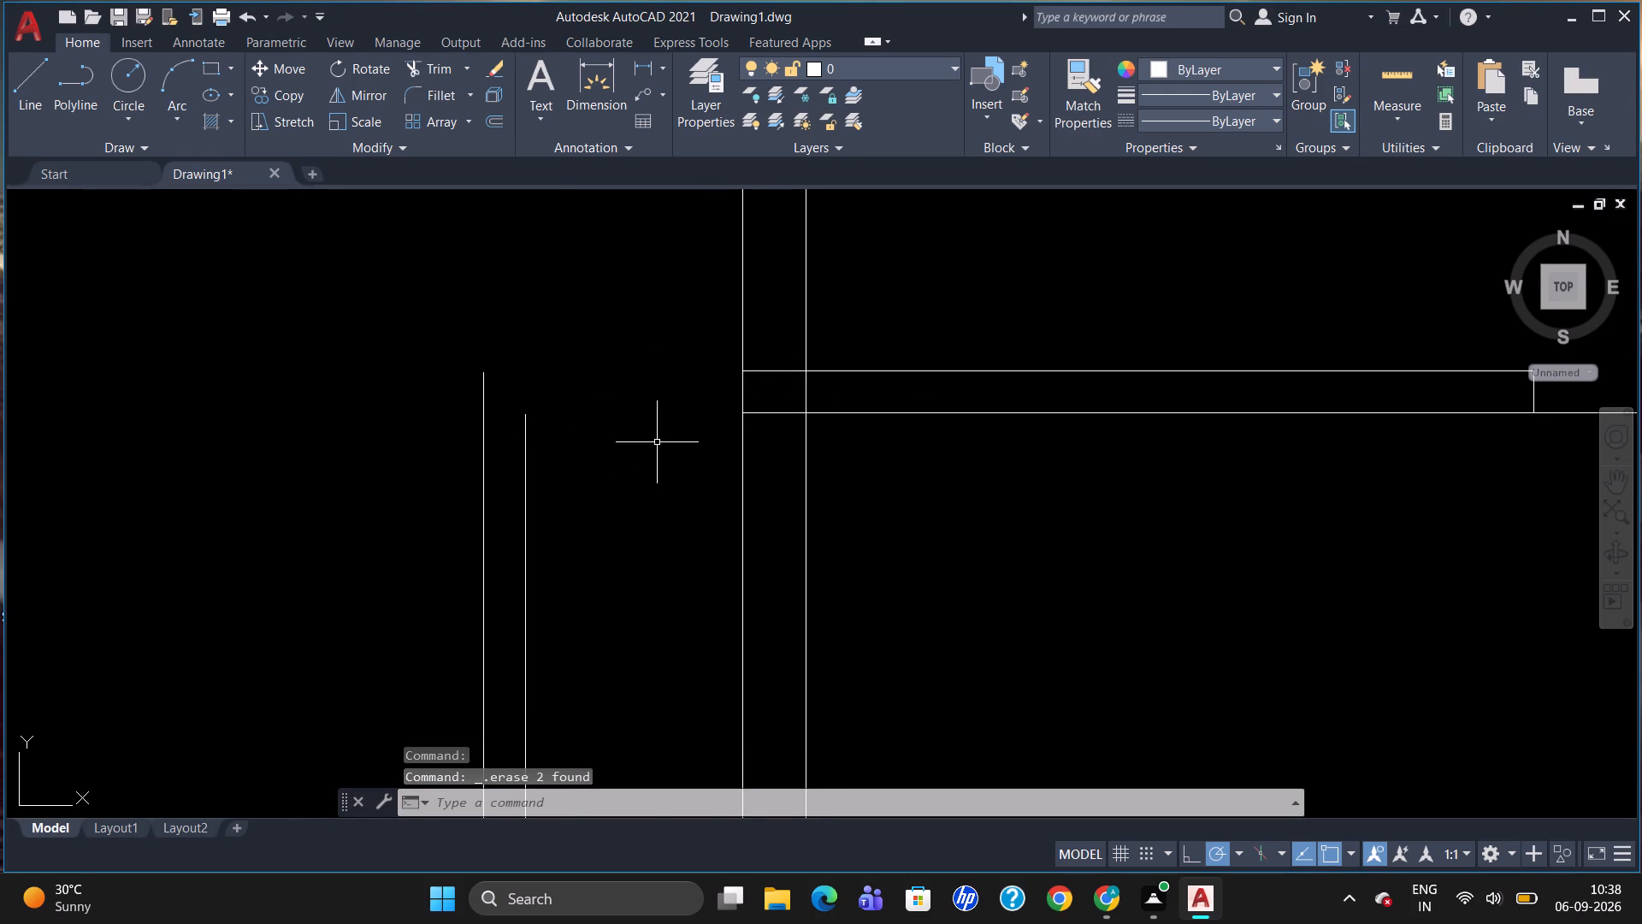
Draw a 2'7" line leftward from the outer wall end of the partition's lower-face line as the projecting room's upper inner line.
scroll(742, 386, "up", 2)
key("l")
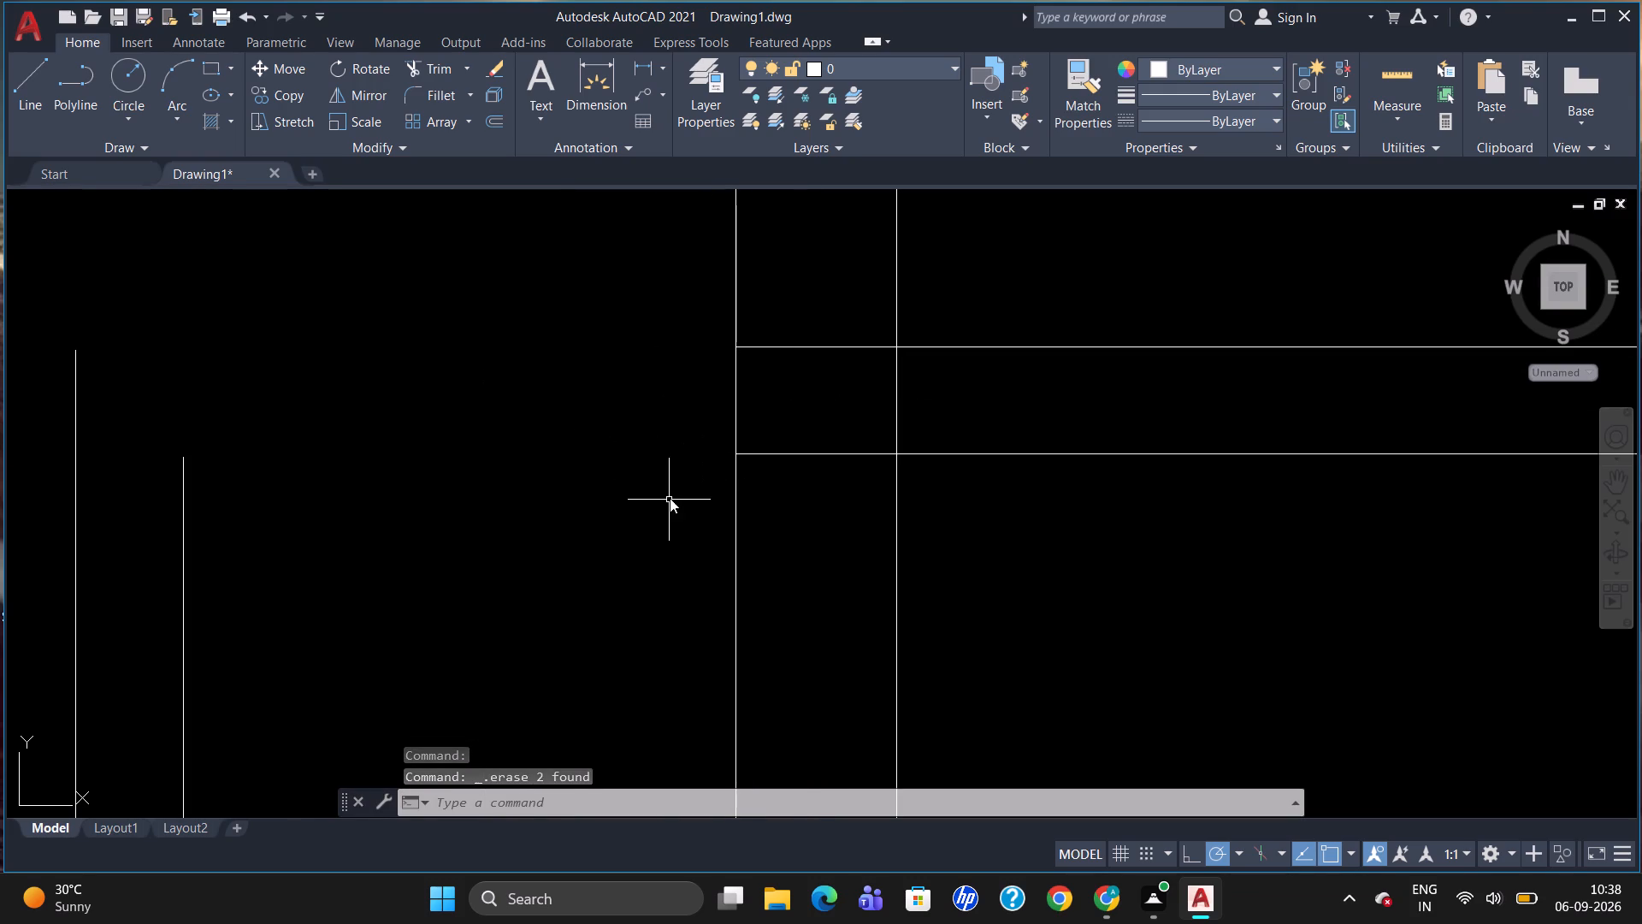
key("Return")
left_click(741, 449)
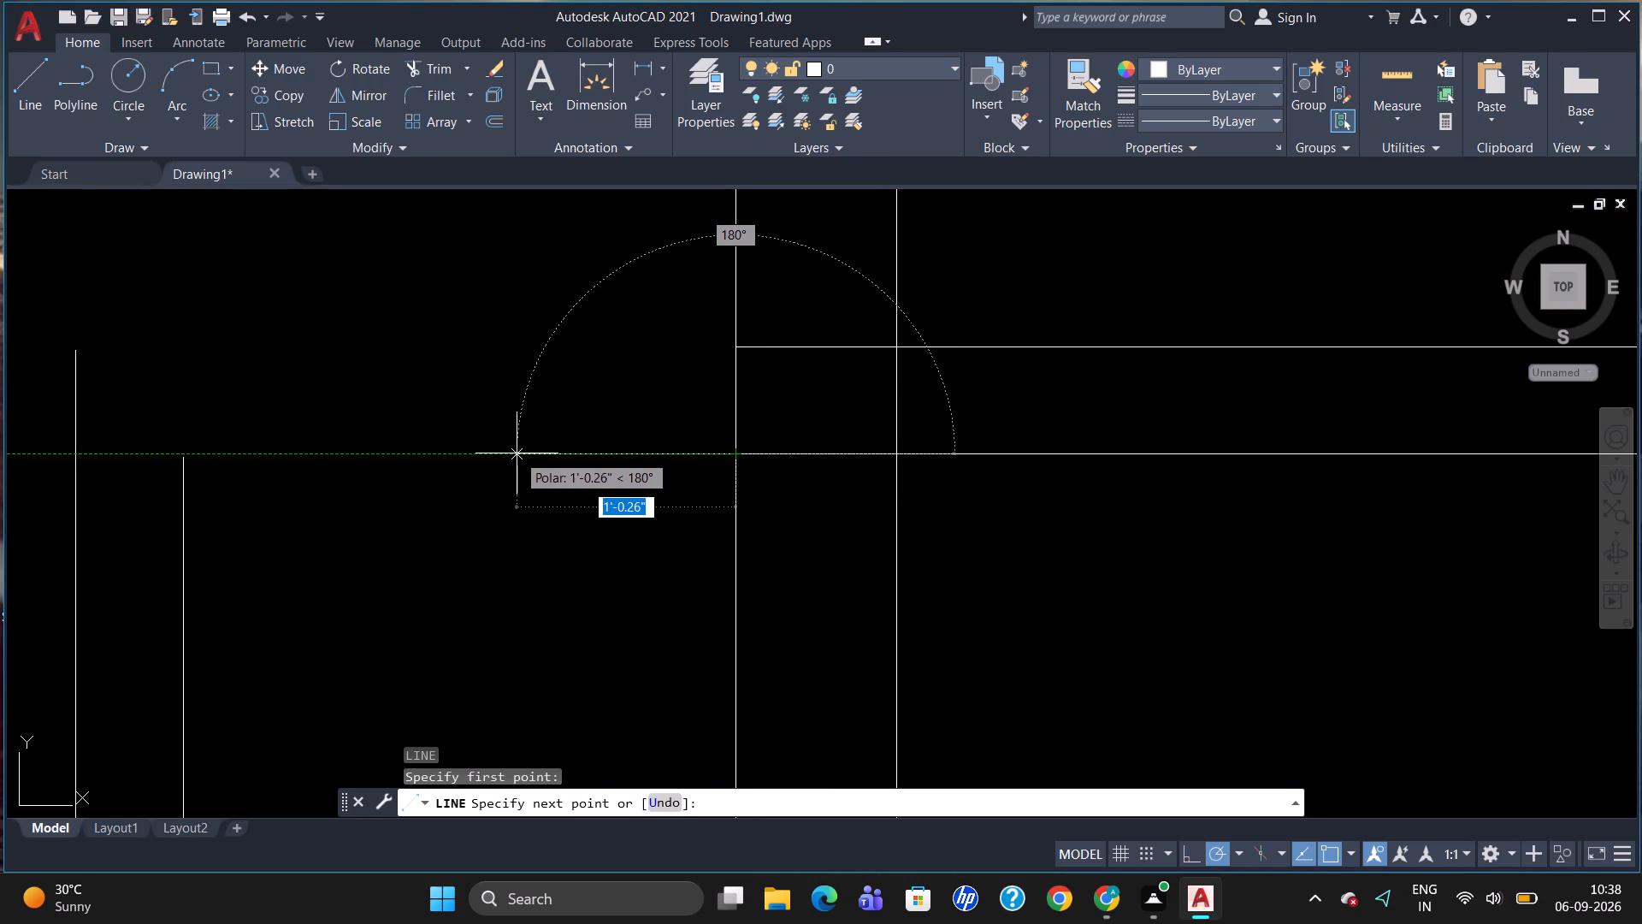
type("2'7")
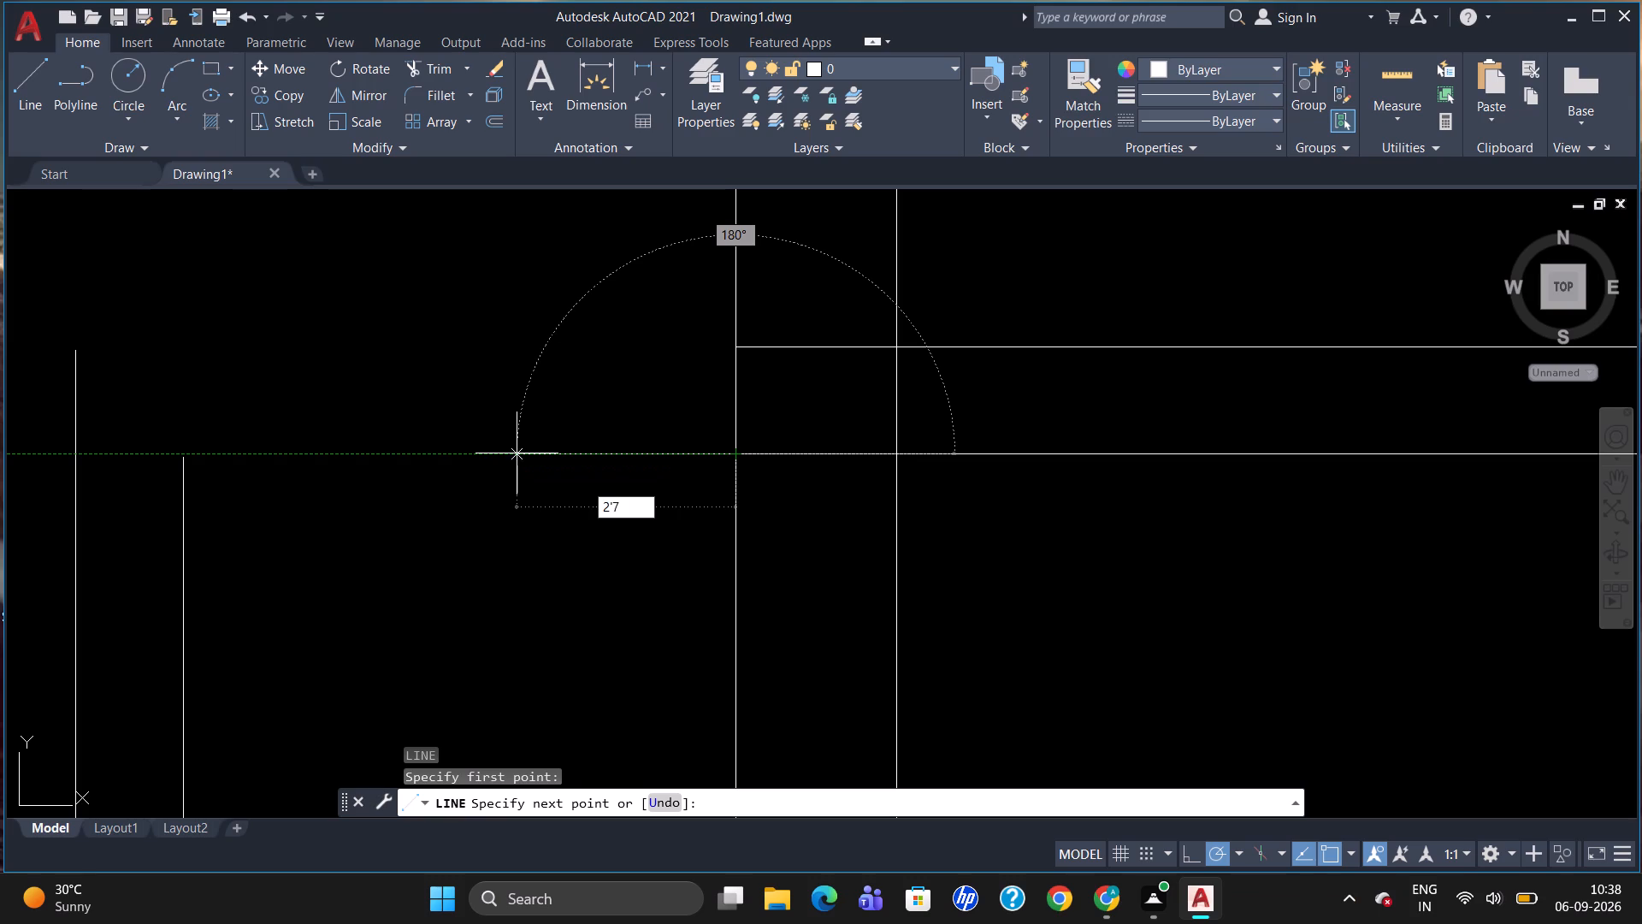
key("shift+quotedbl")
key("Return")
key("Return")
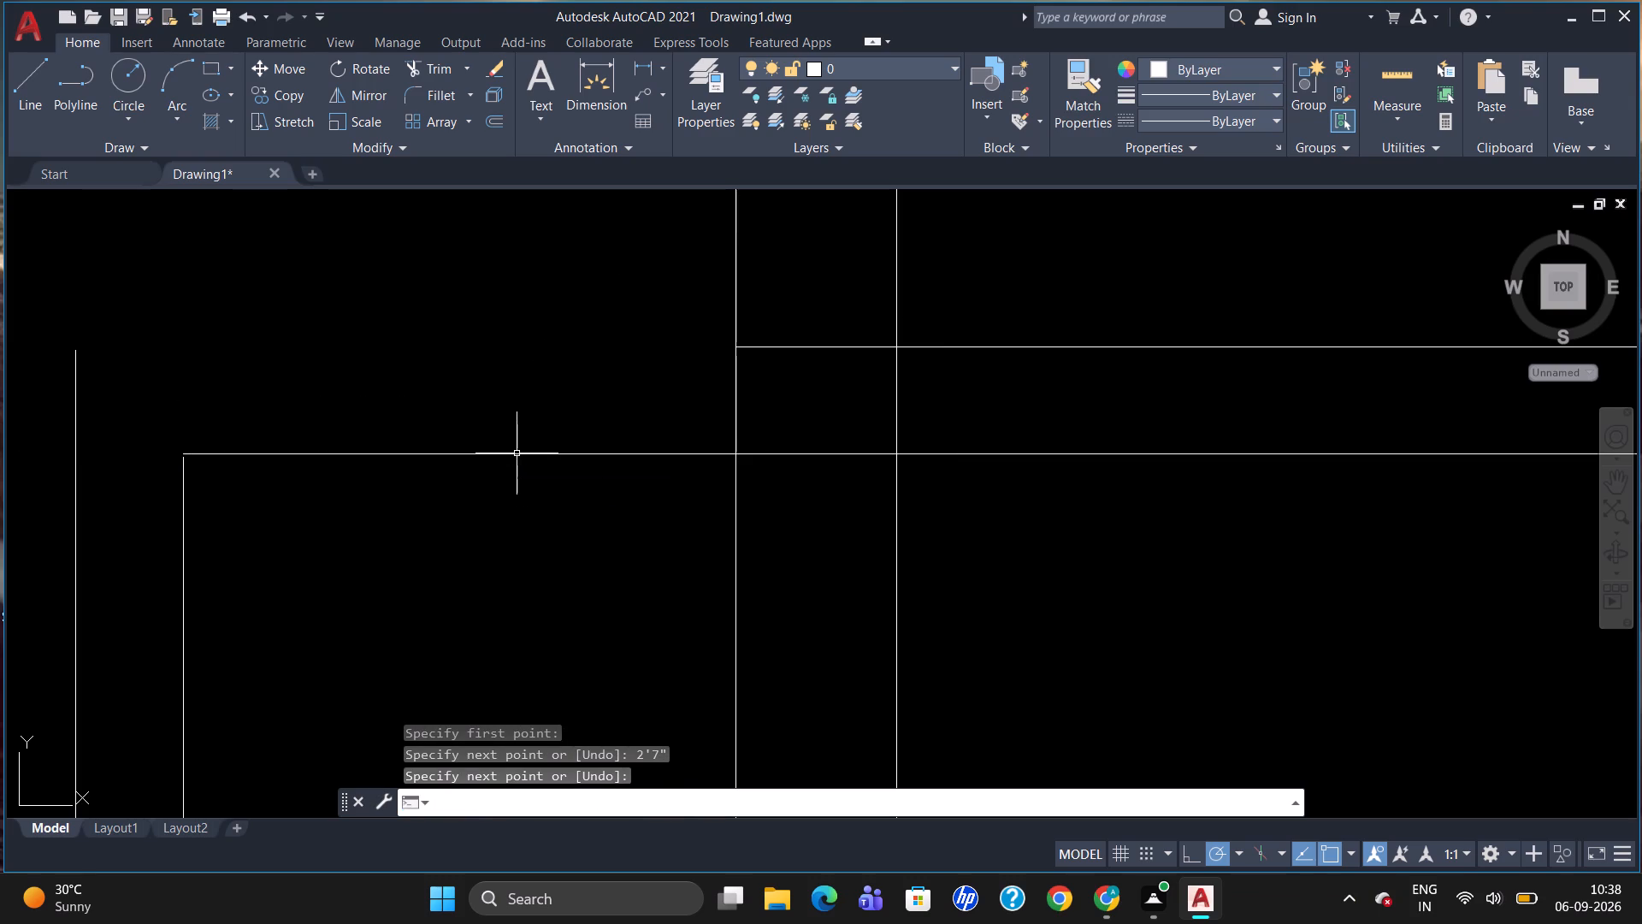
key("Escape")
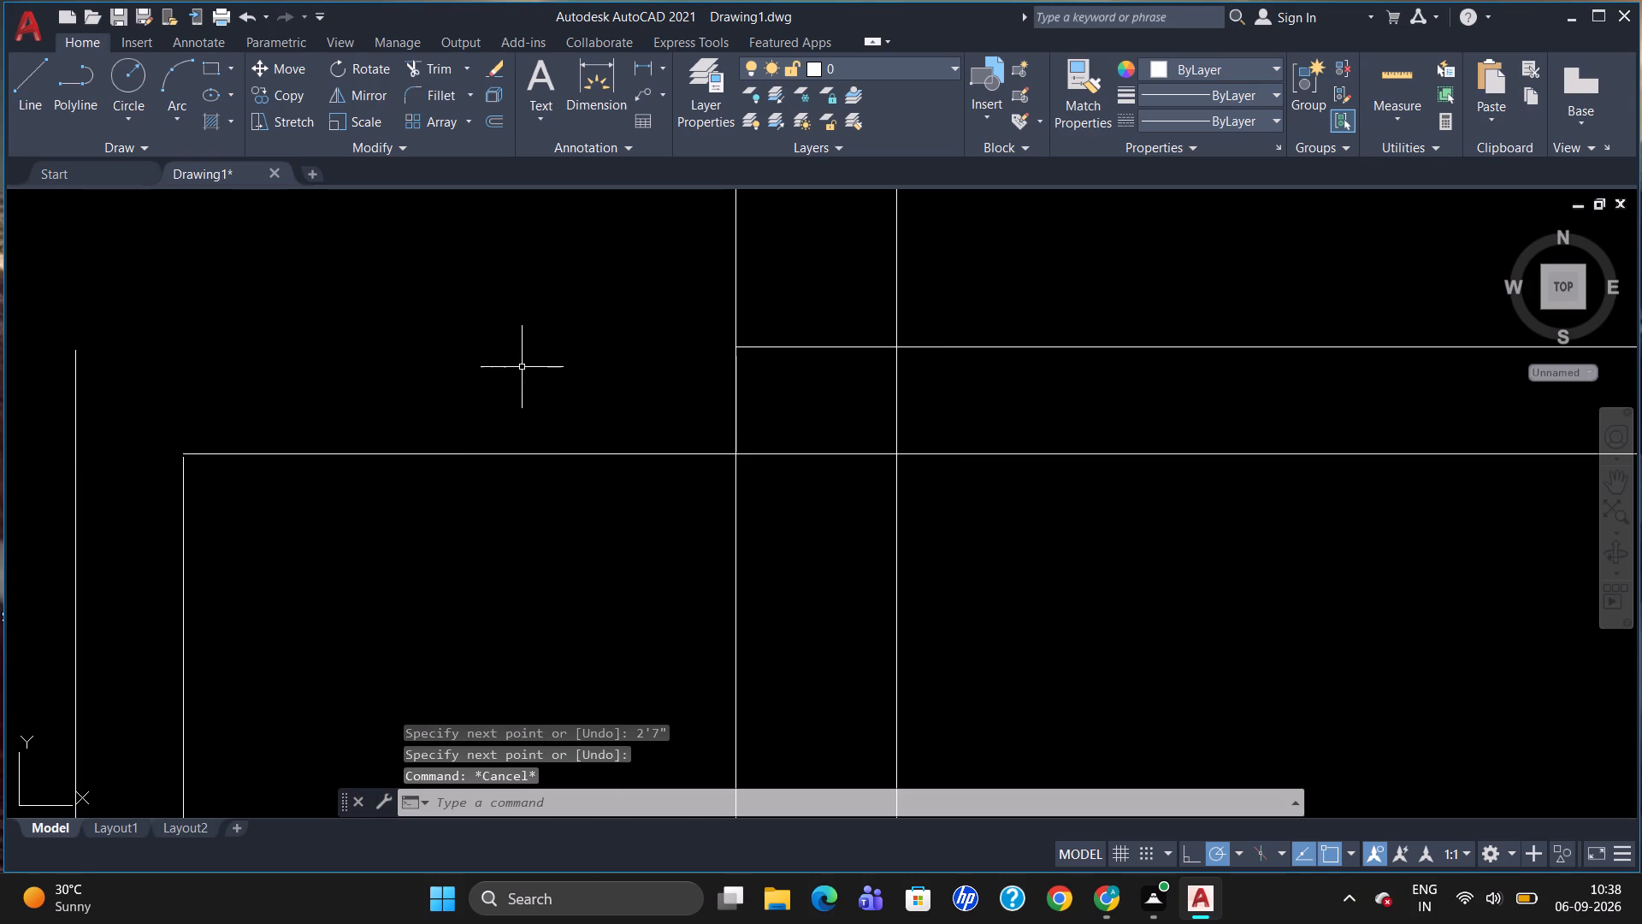
Offset the projecting room's new 2'7" upper inner line 6" upward.
key("o")
key("Return")
type("6\"")
key("Return")
left_click(518, 452)
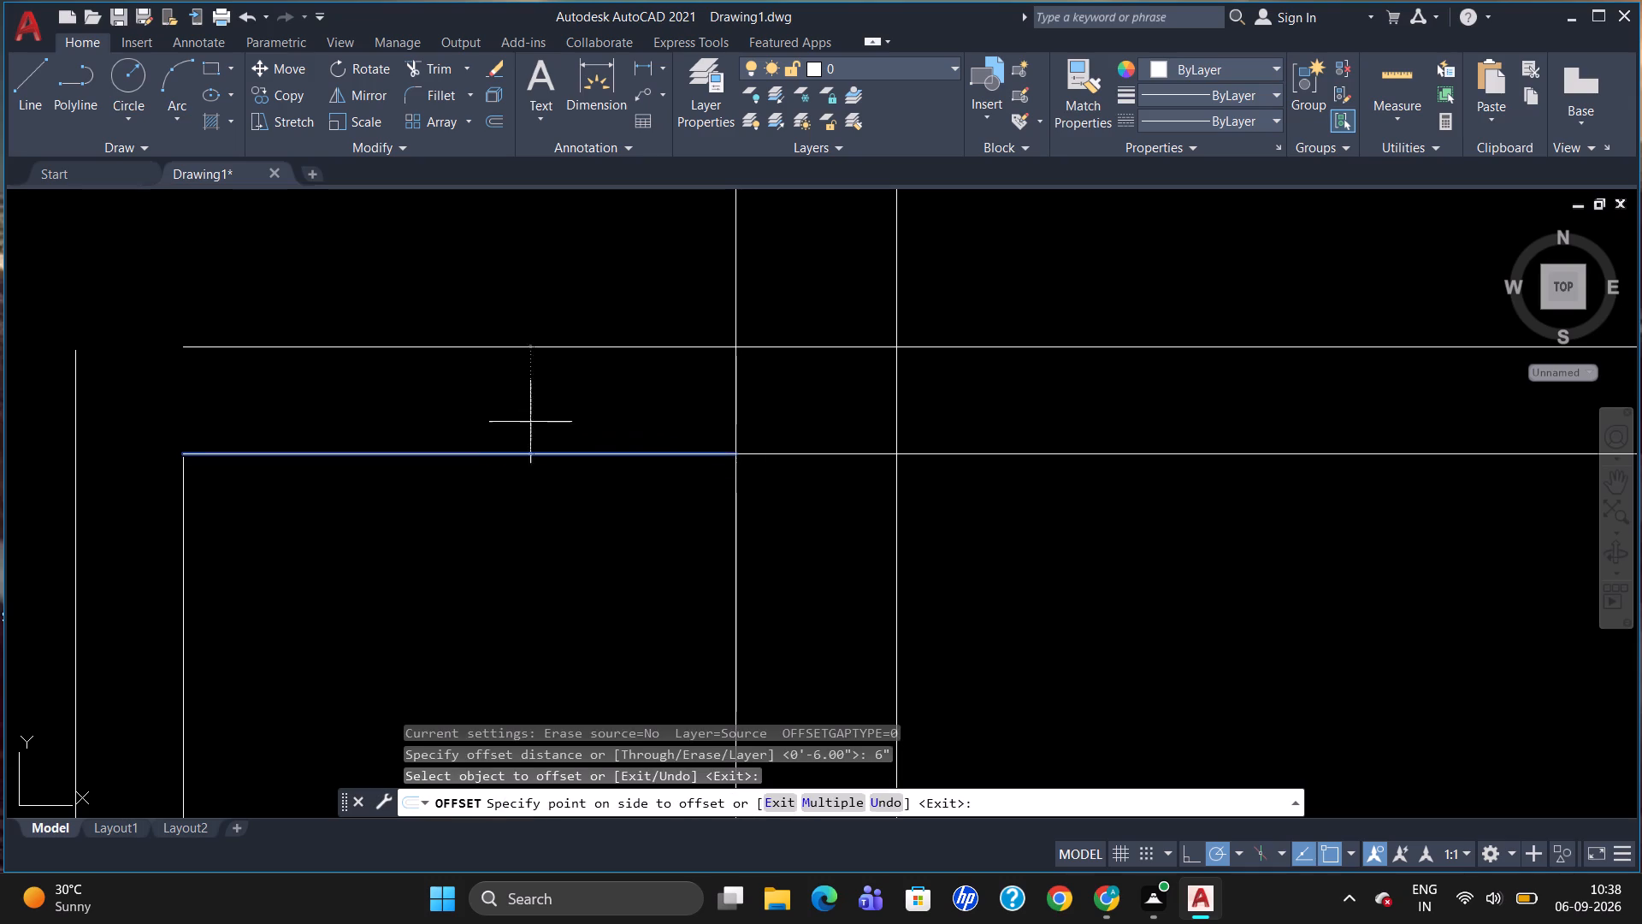
left_click(530, 422)
scroll(695, 372, "down", 2)
key("Escape")
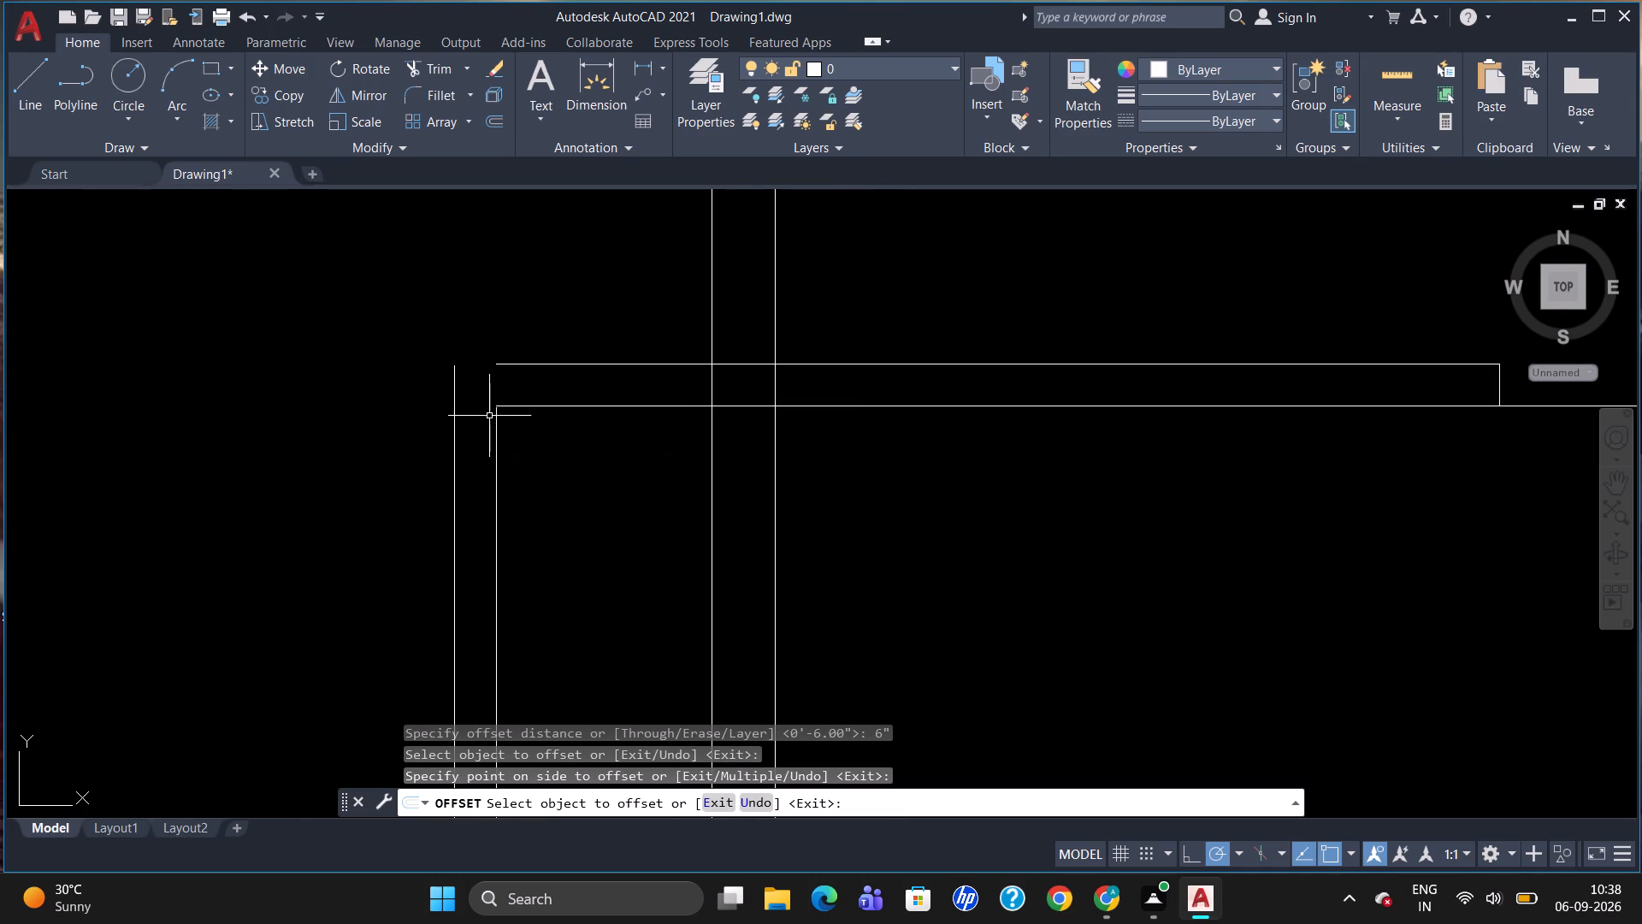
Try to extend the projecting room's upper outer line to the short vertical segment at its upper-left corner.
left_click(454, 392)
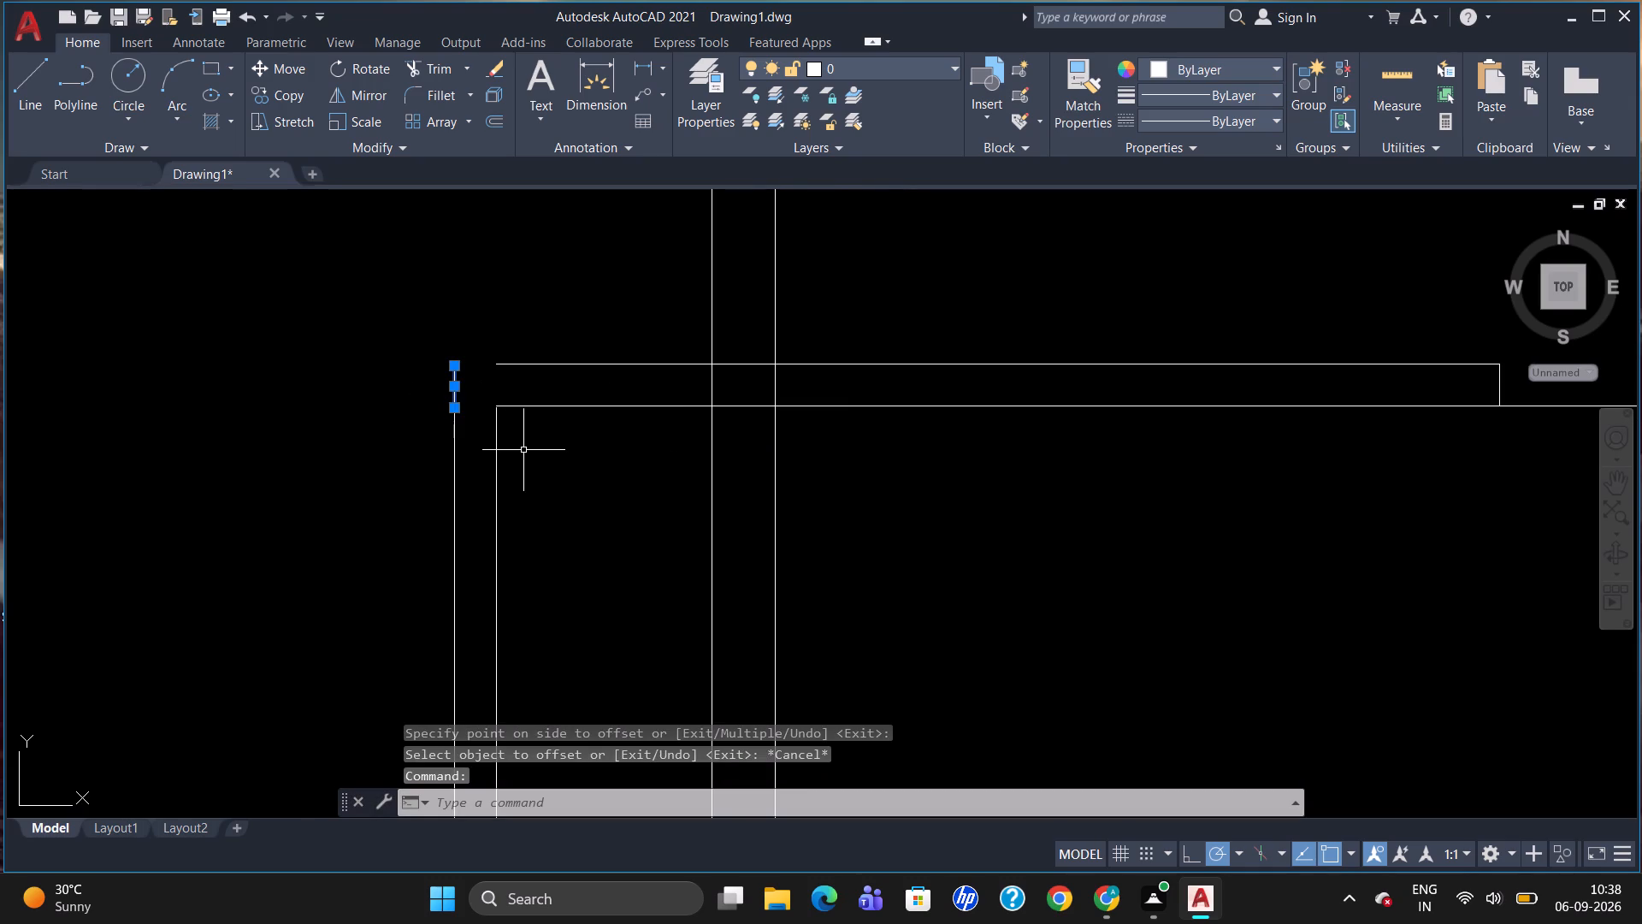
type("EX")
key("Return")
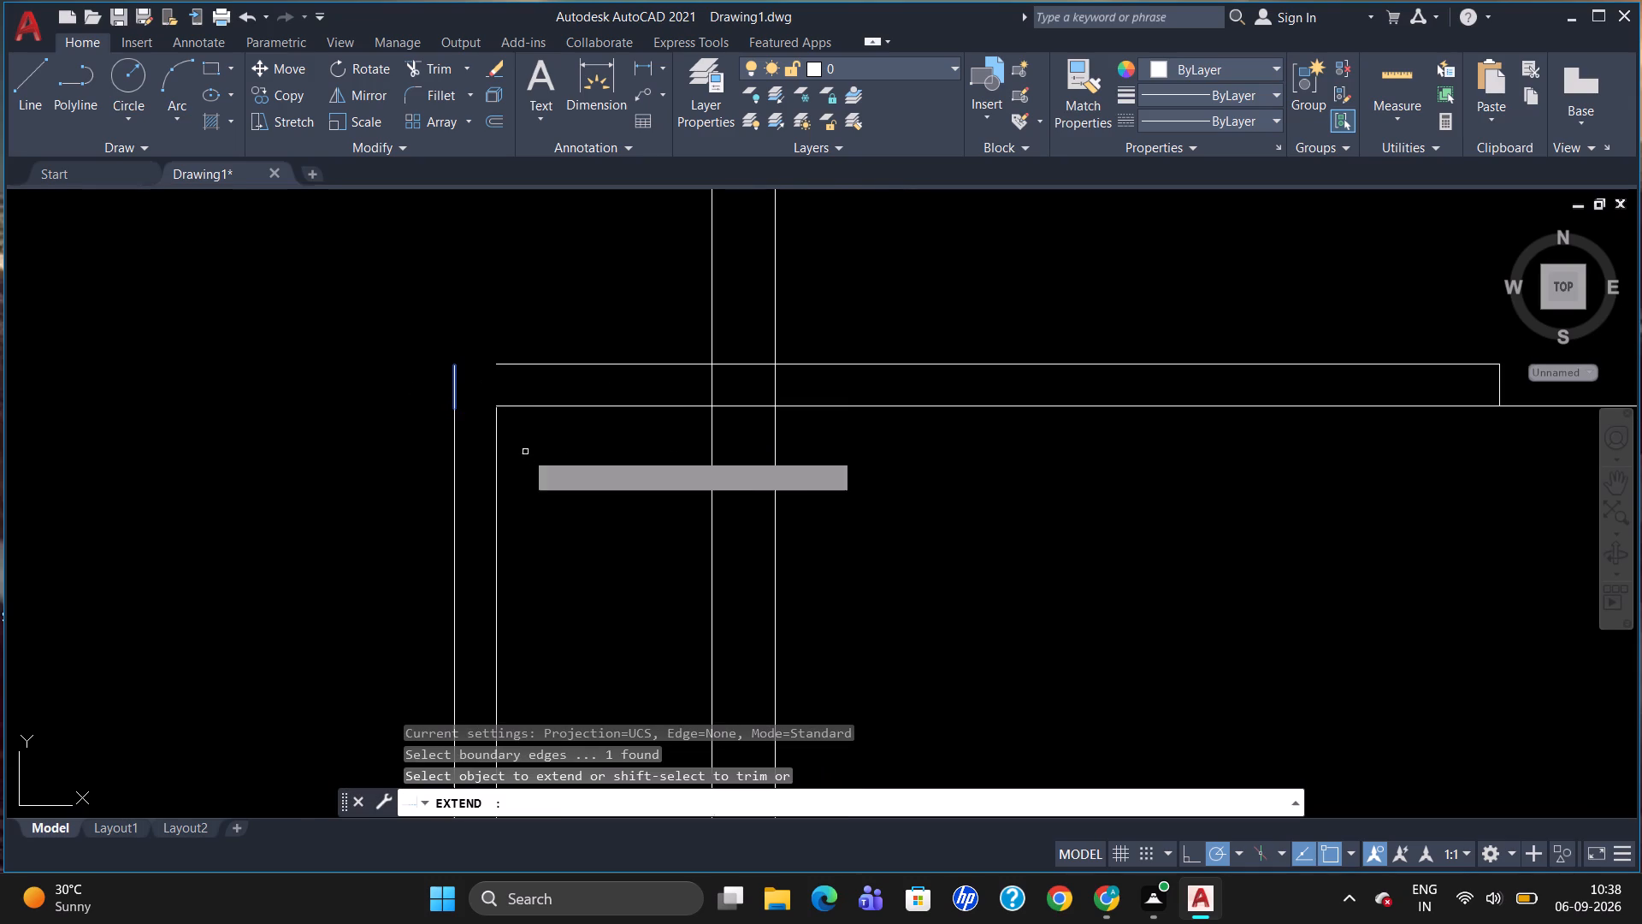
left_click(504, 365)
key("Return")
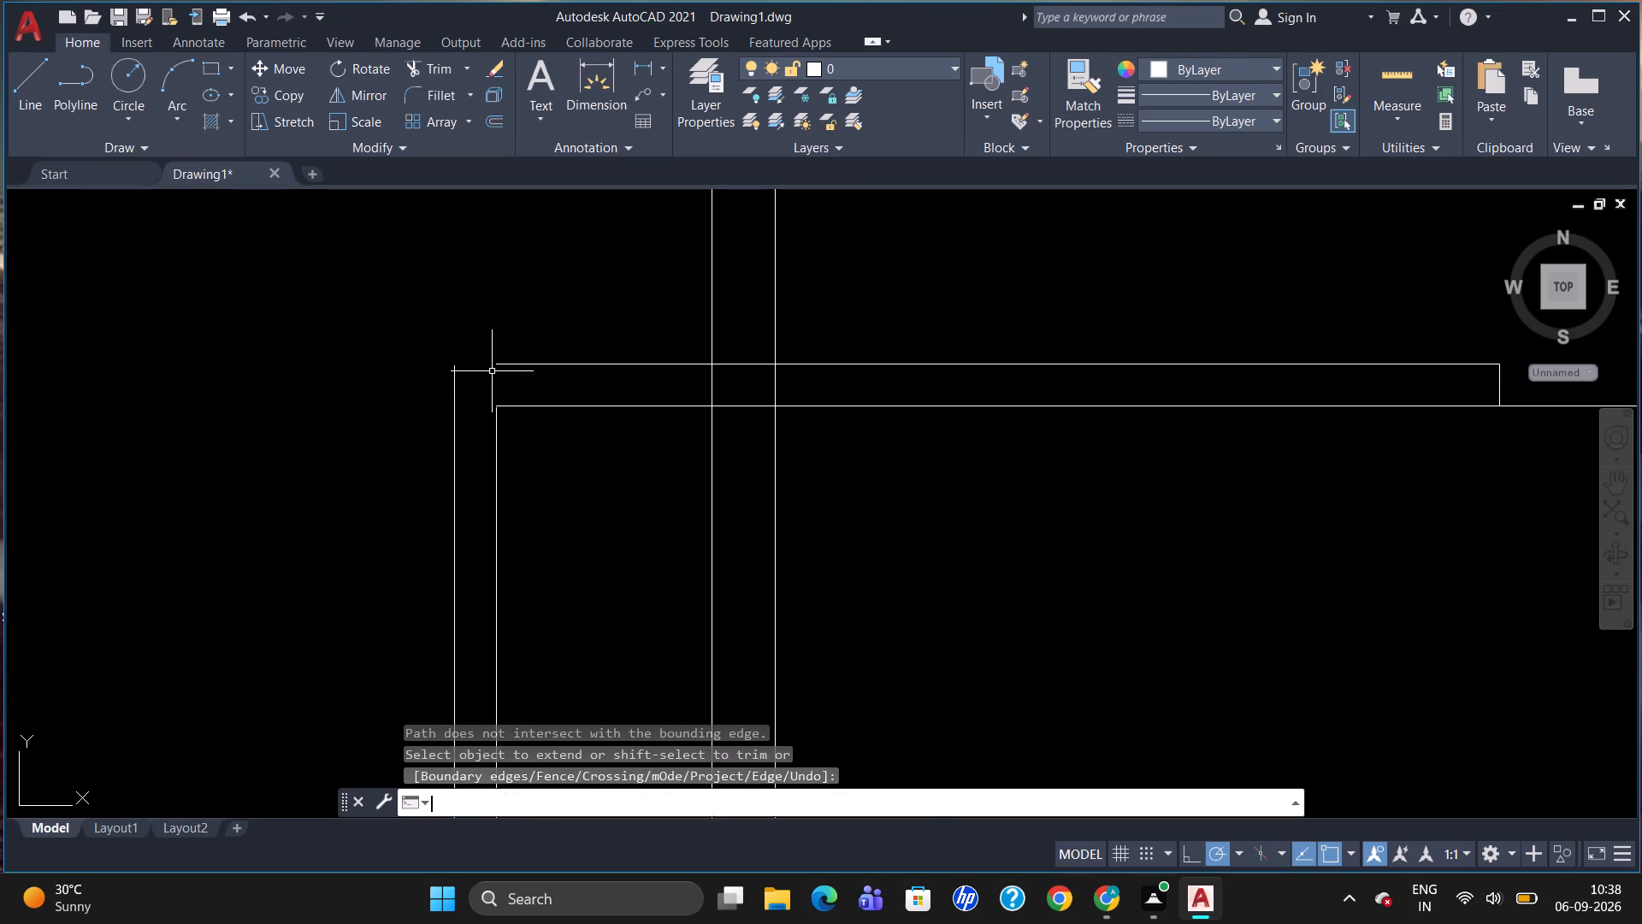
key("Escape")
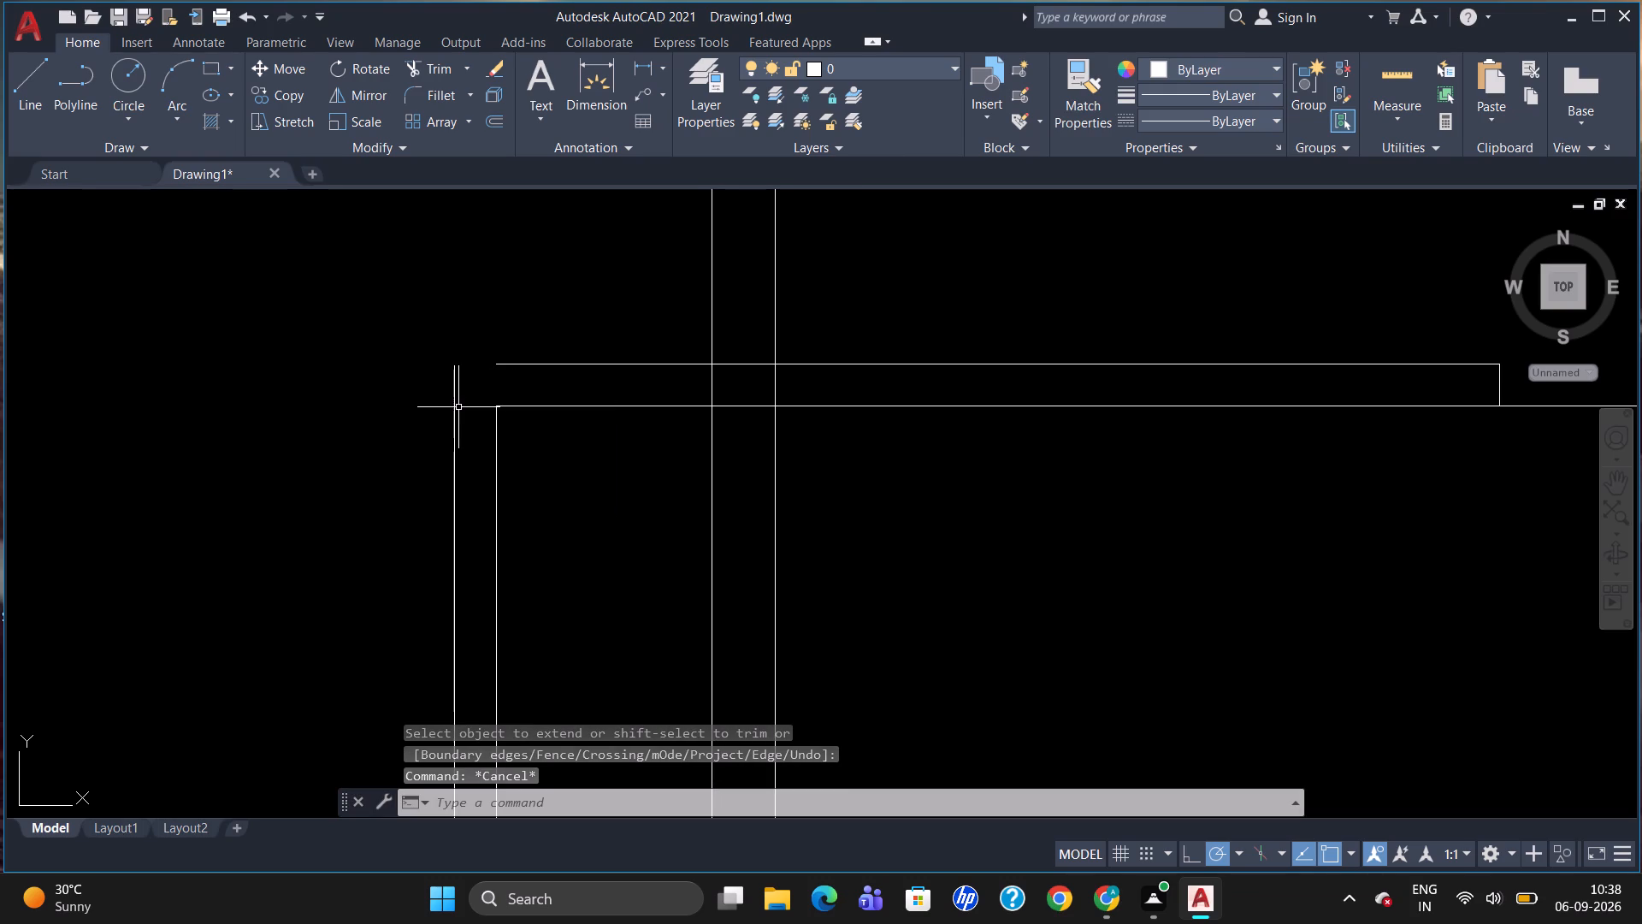
Draw a vertical line about 11.5" upward from the top end of the projecting room's left outer line.
key("l")
key("Return")
left_click(458, 368)
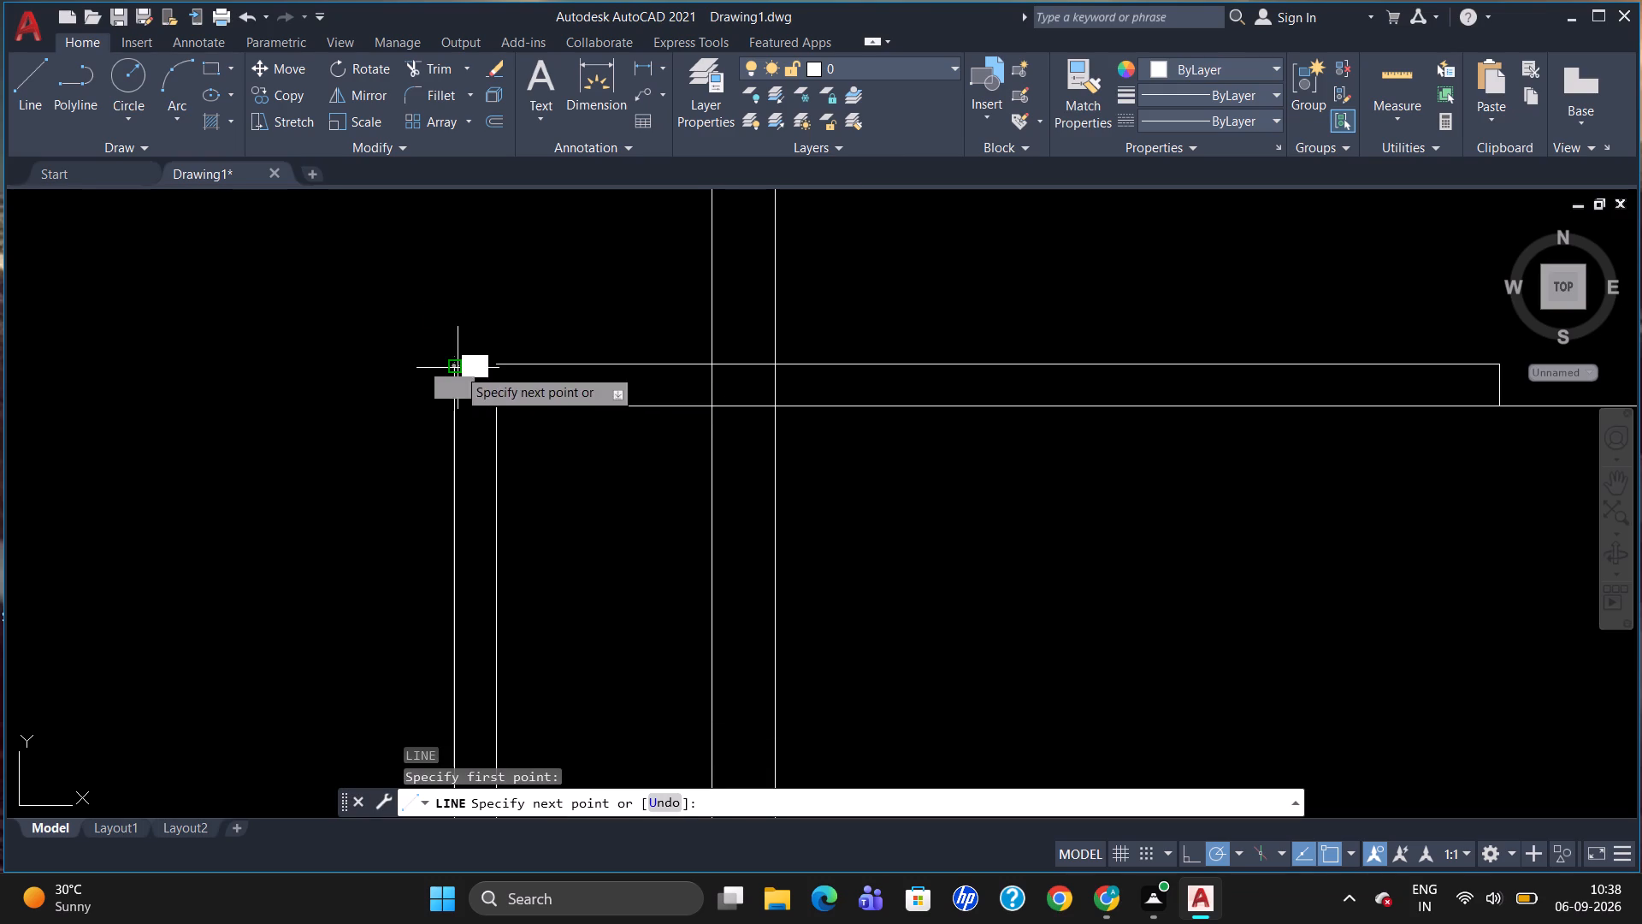
left_click(463, 286)
key("Escape")
Extend the projecting room's upper outer line leftward to the new vertical line.
key("e")
key("x")
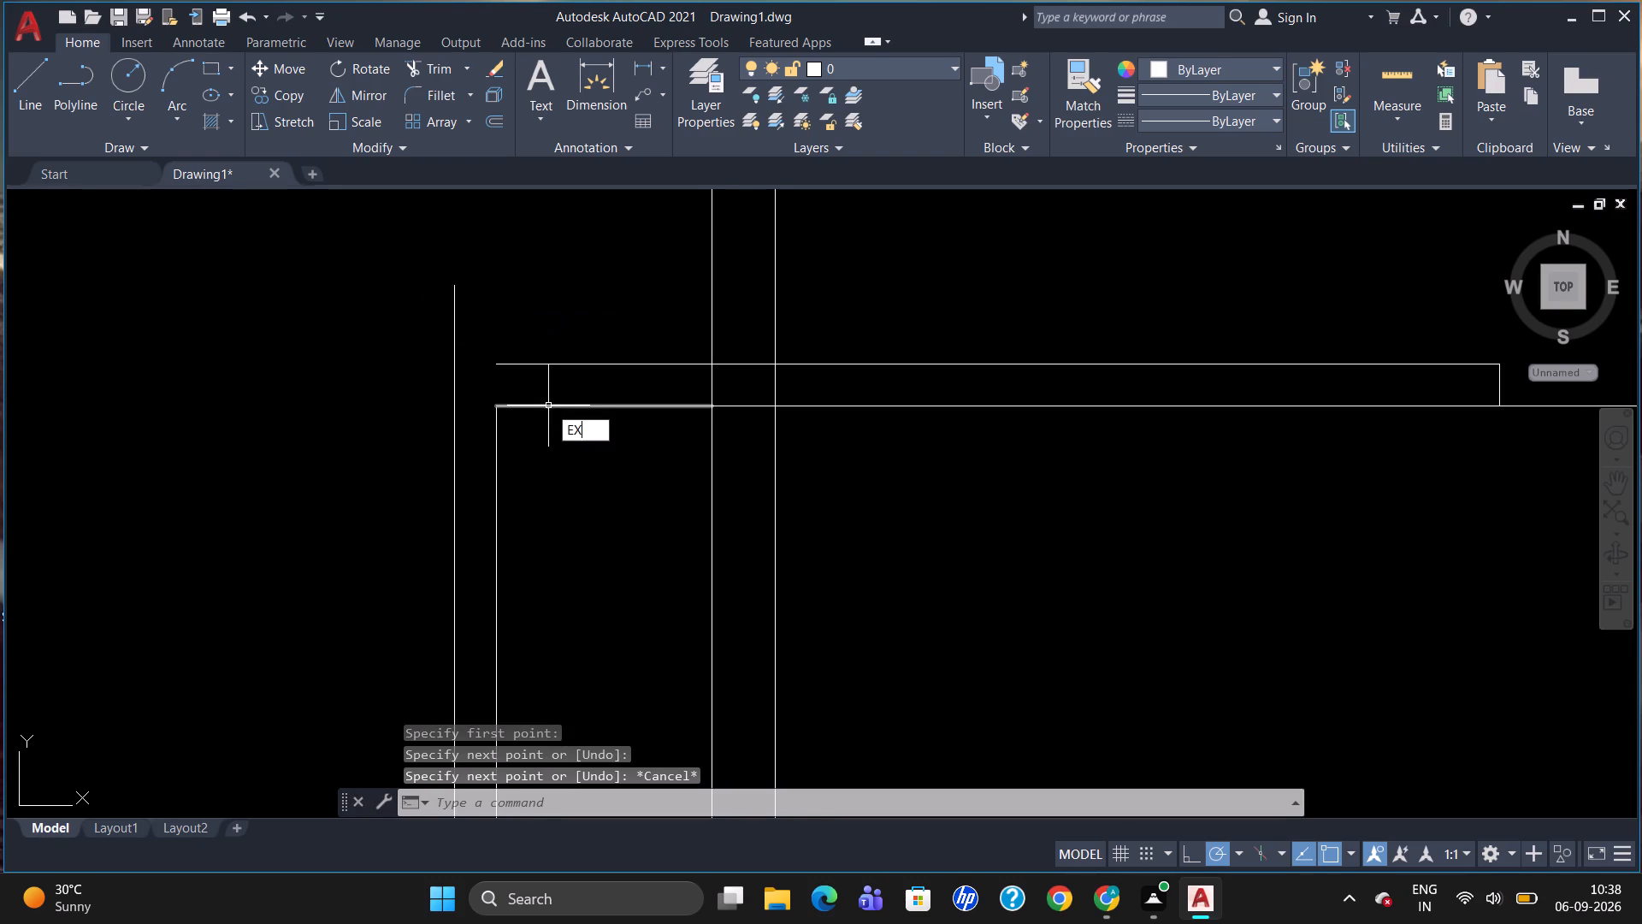
key("Return")
left_click(453, 341)
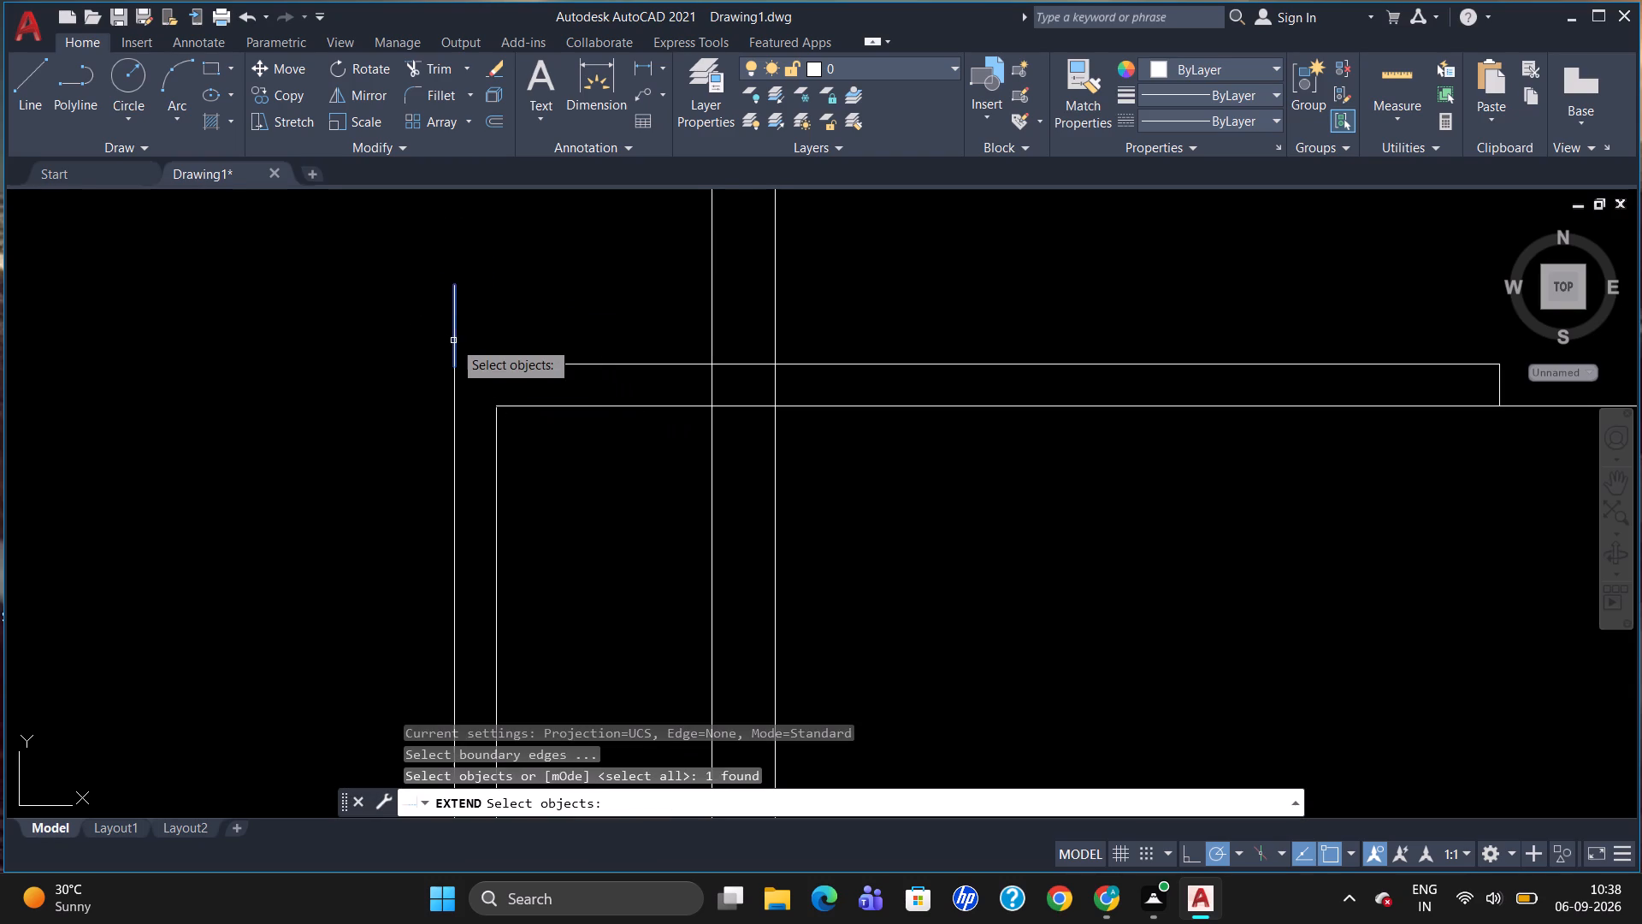
key("Return")
left_click(523, 361)
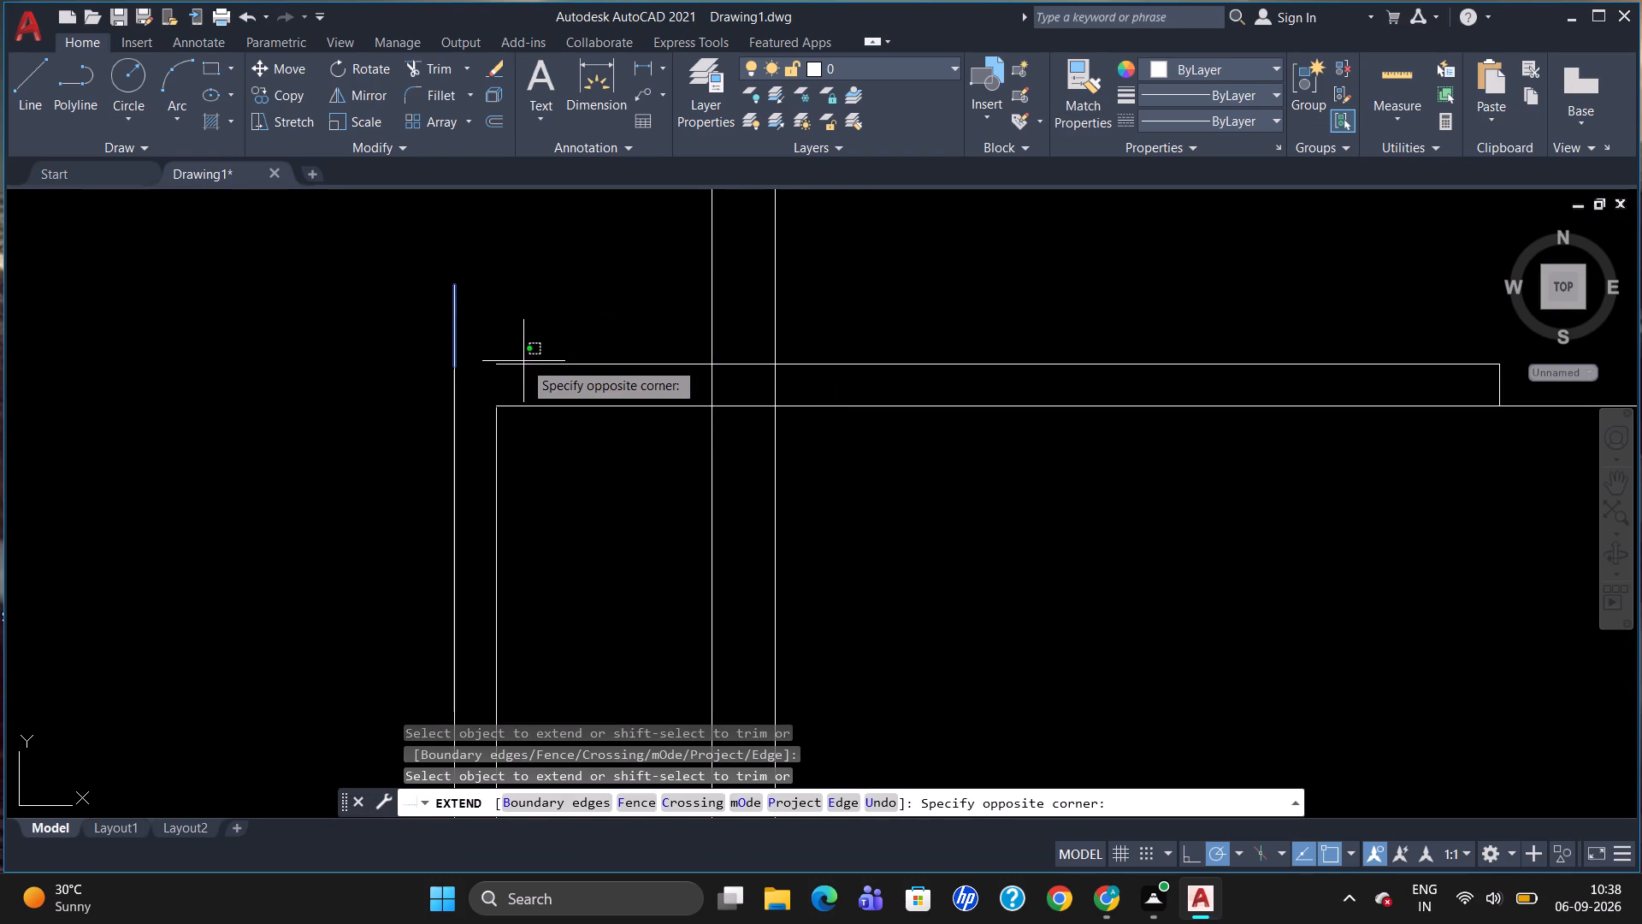
left_click(519, 363)
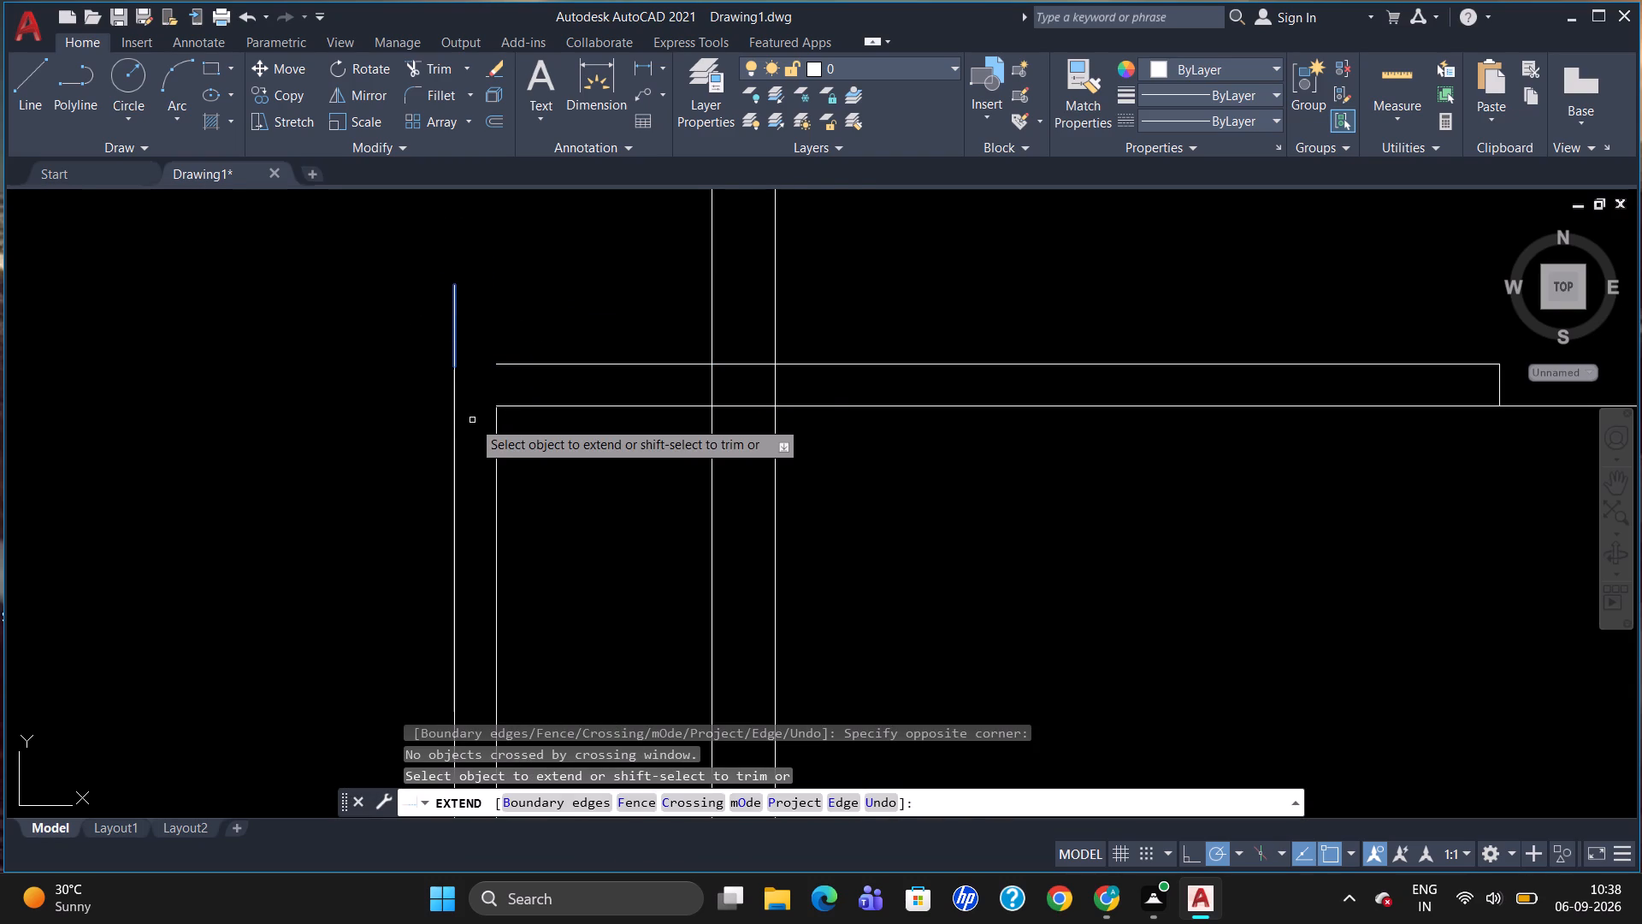
left_click(522, 355)
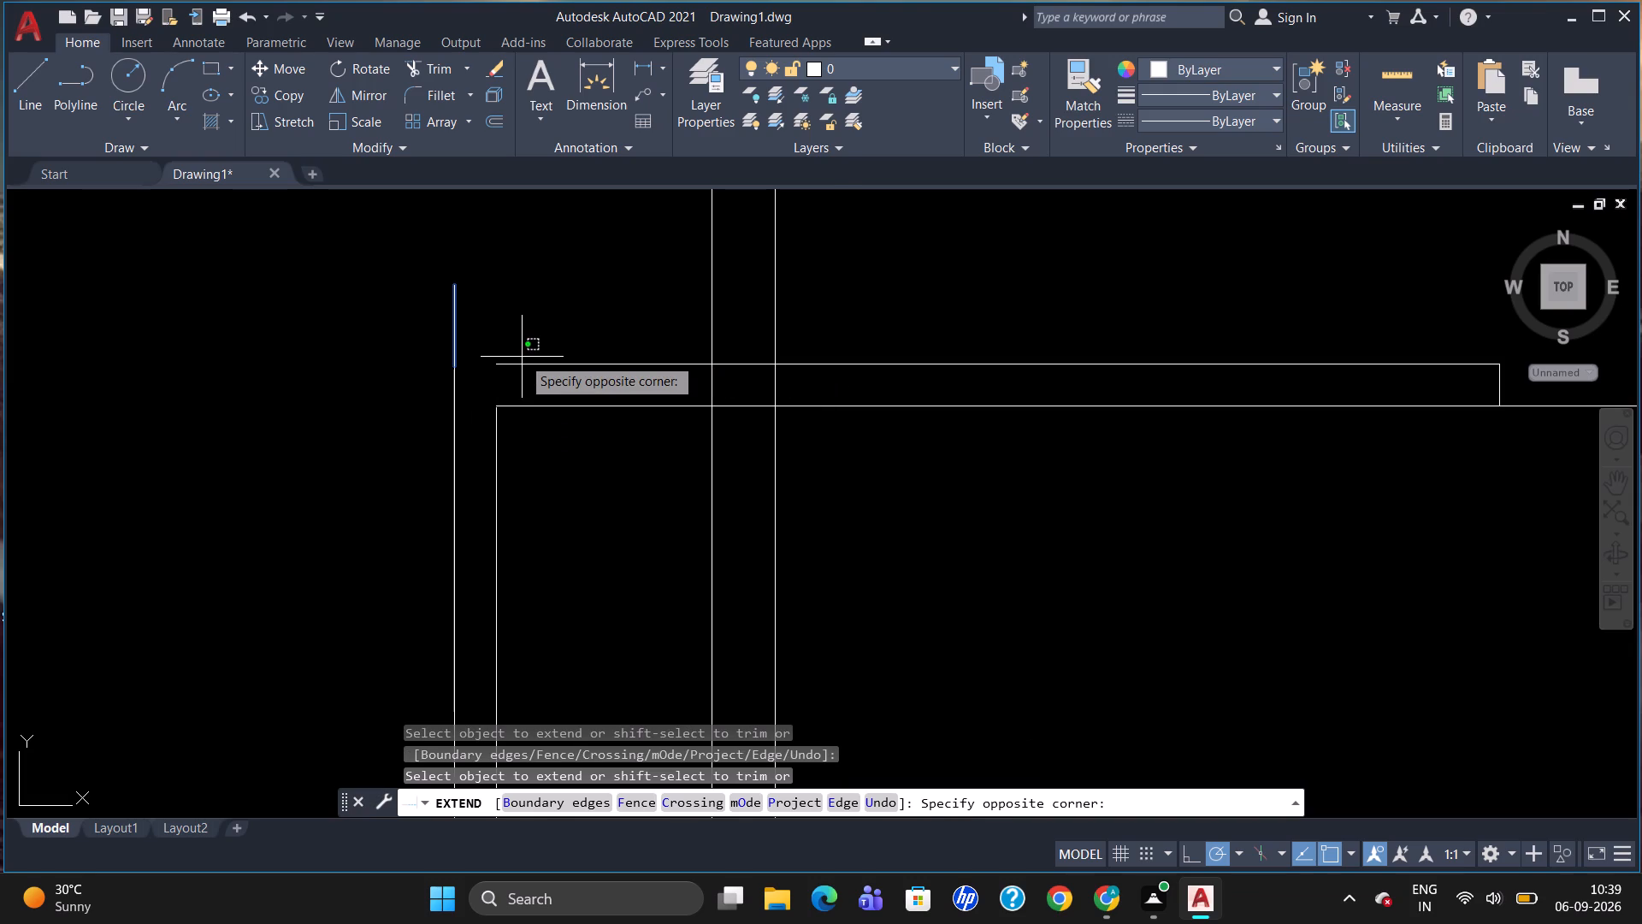
left_click(521, 366)
double_click(521, 366)
key("Escape")
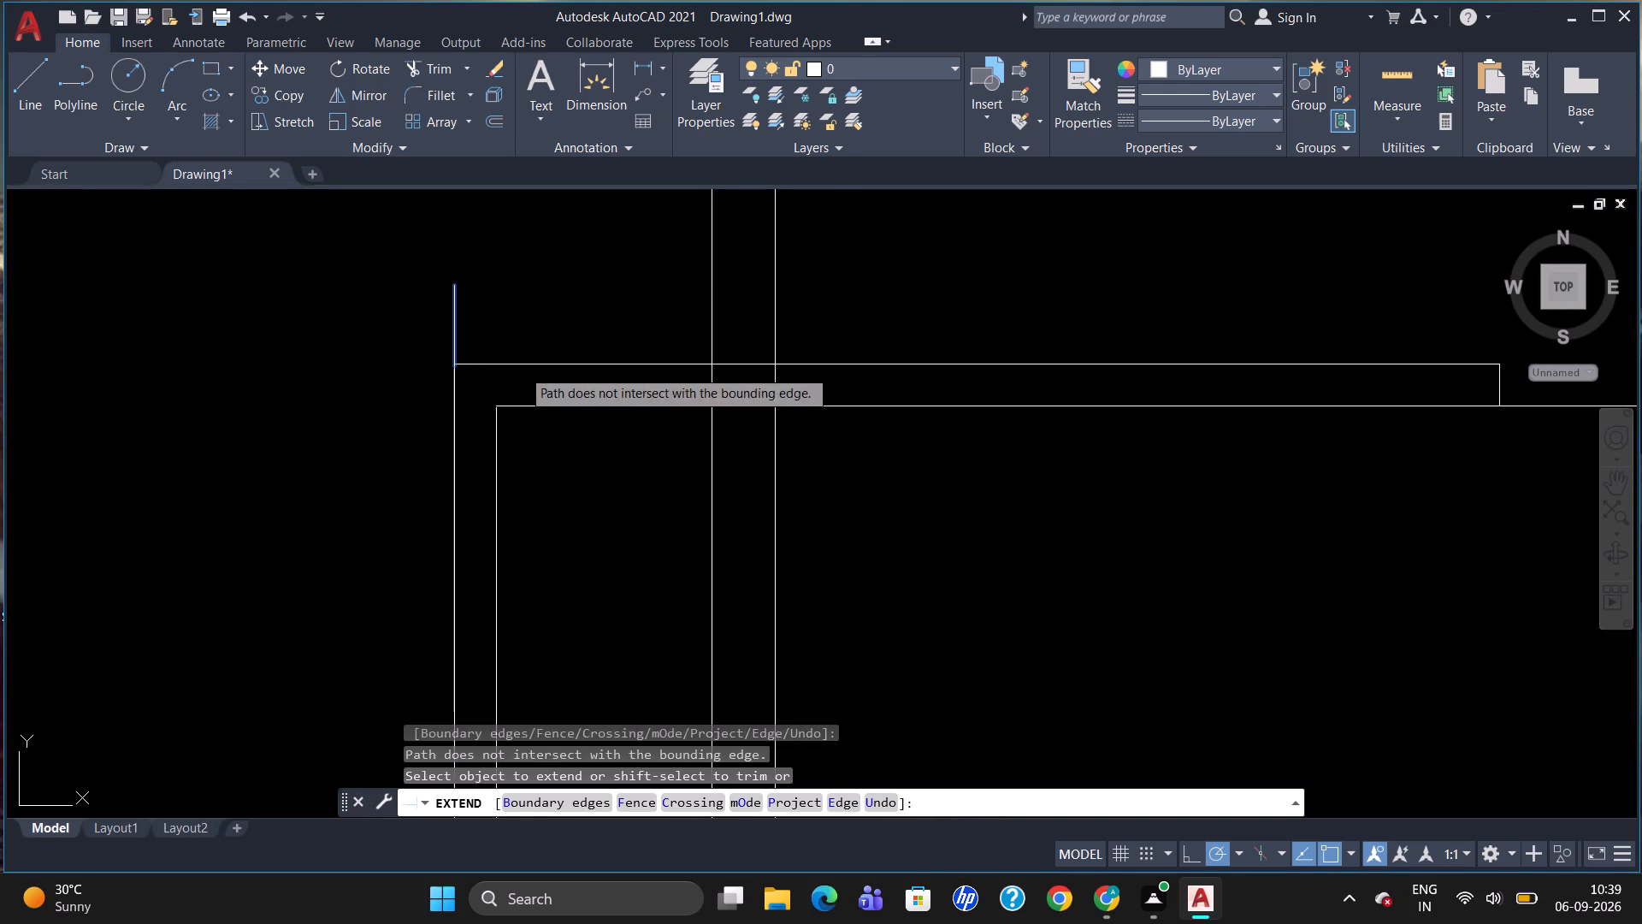
Trim the vertical line's excess above the projecting room's upper outer line.
key("t")
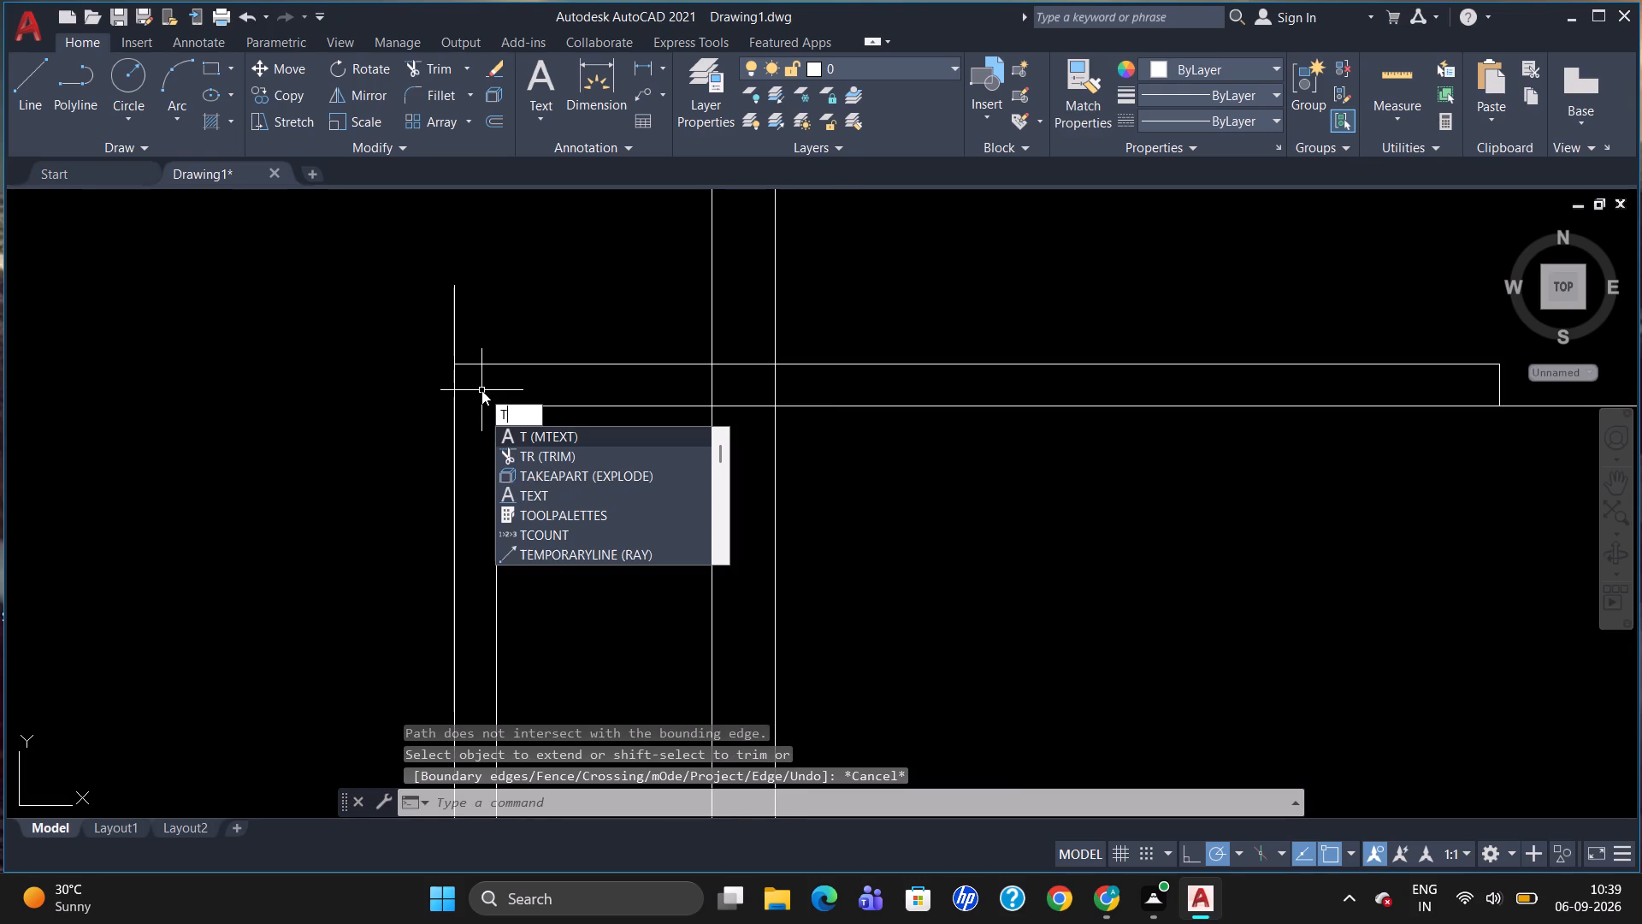
key("r")
key("Return")
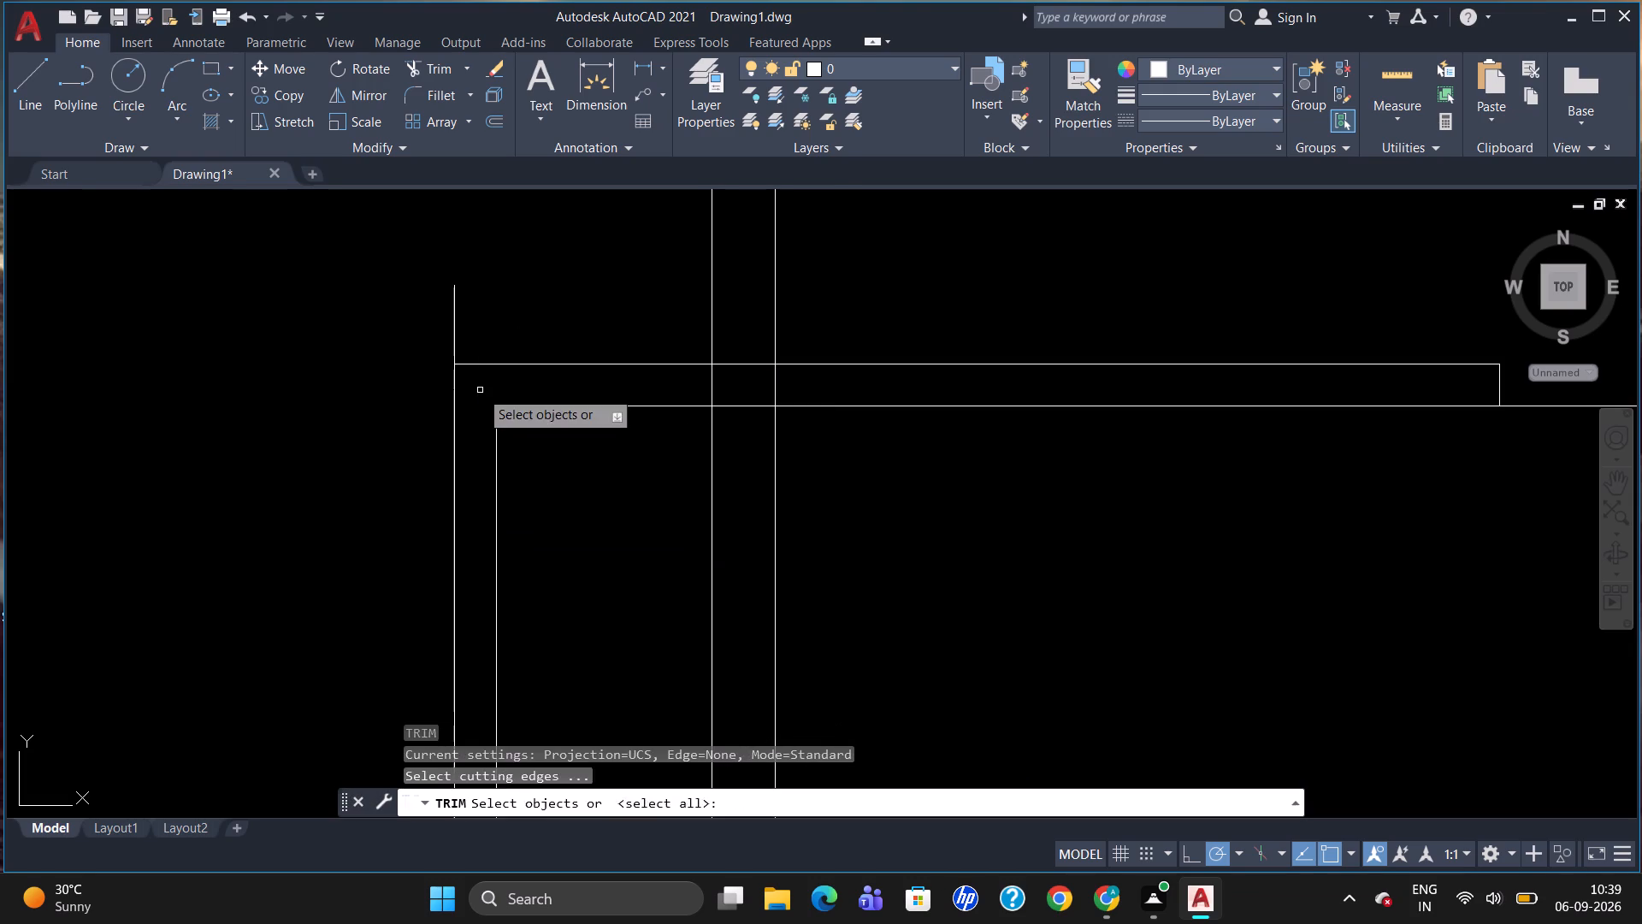
key("Return")
left_click(457, 323)
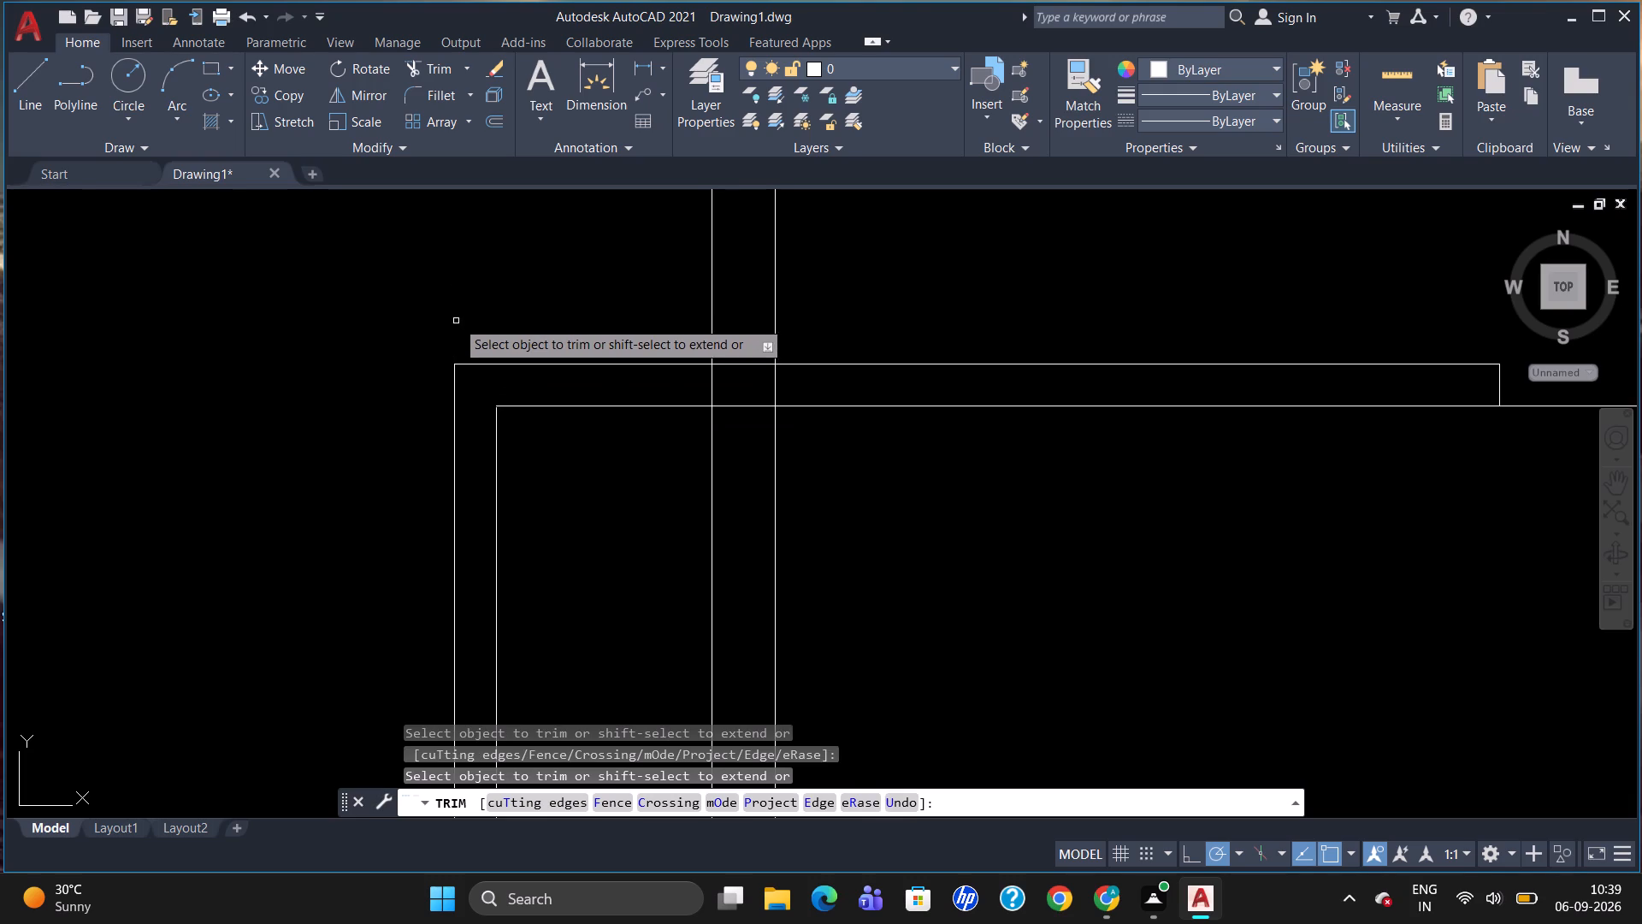
scroll(556, 313, "down", 1)
scroll(549, 399, "up", 2)
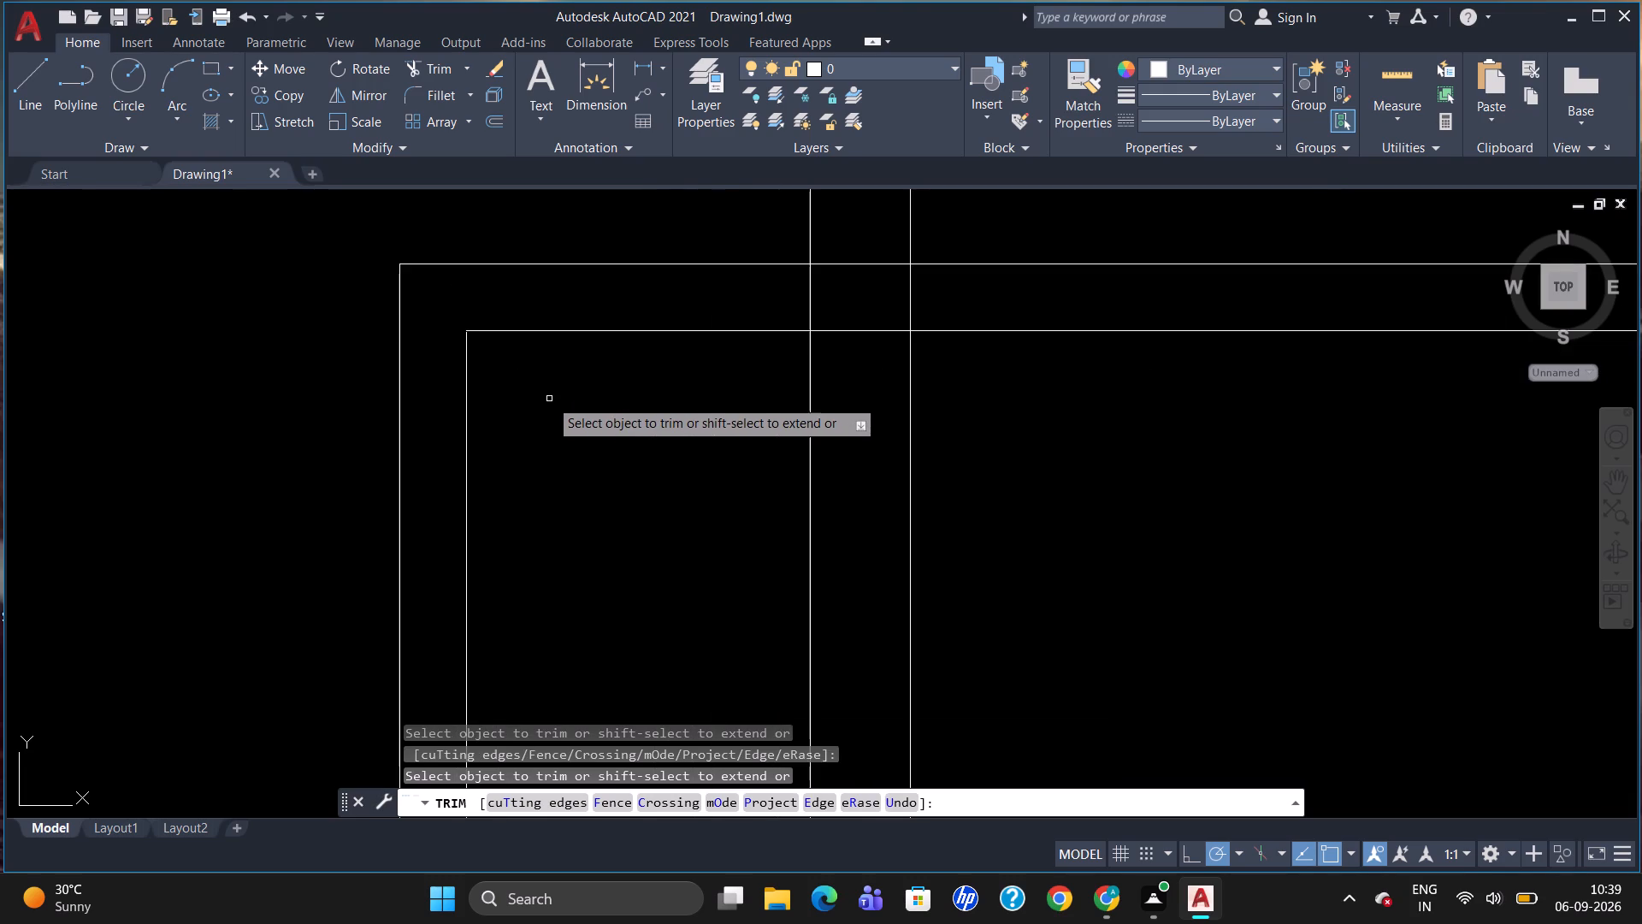
key("Escape")
Extend the projecting room's left inner line up to its upper inner line to close the inner corner.
scroll(477, 324, "up", 2)
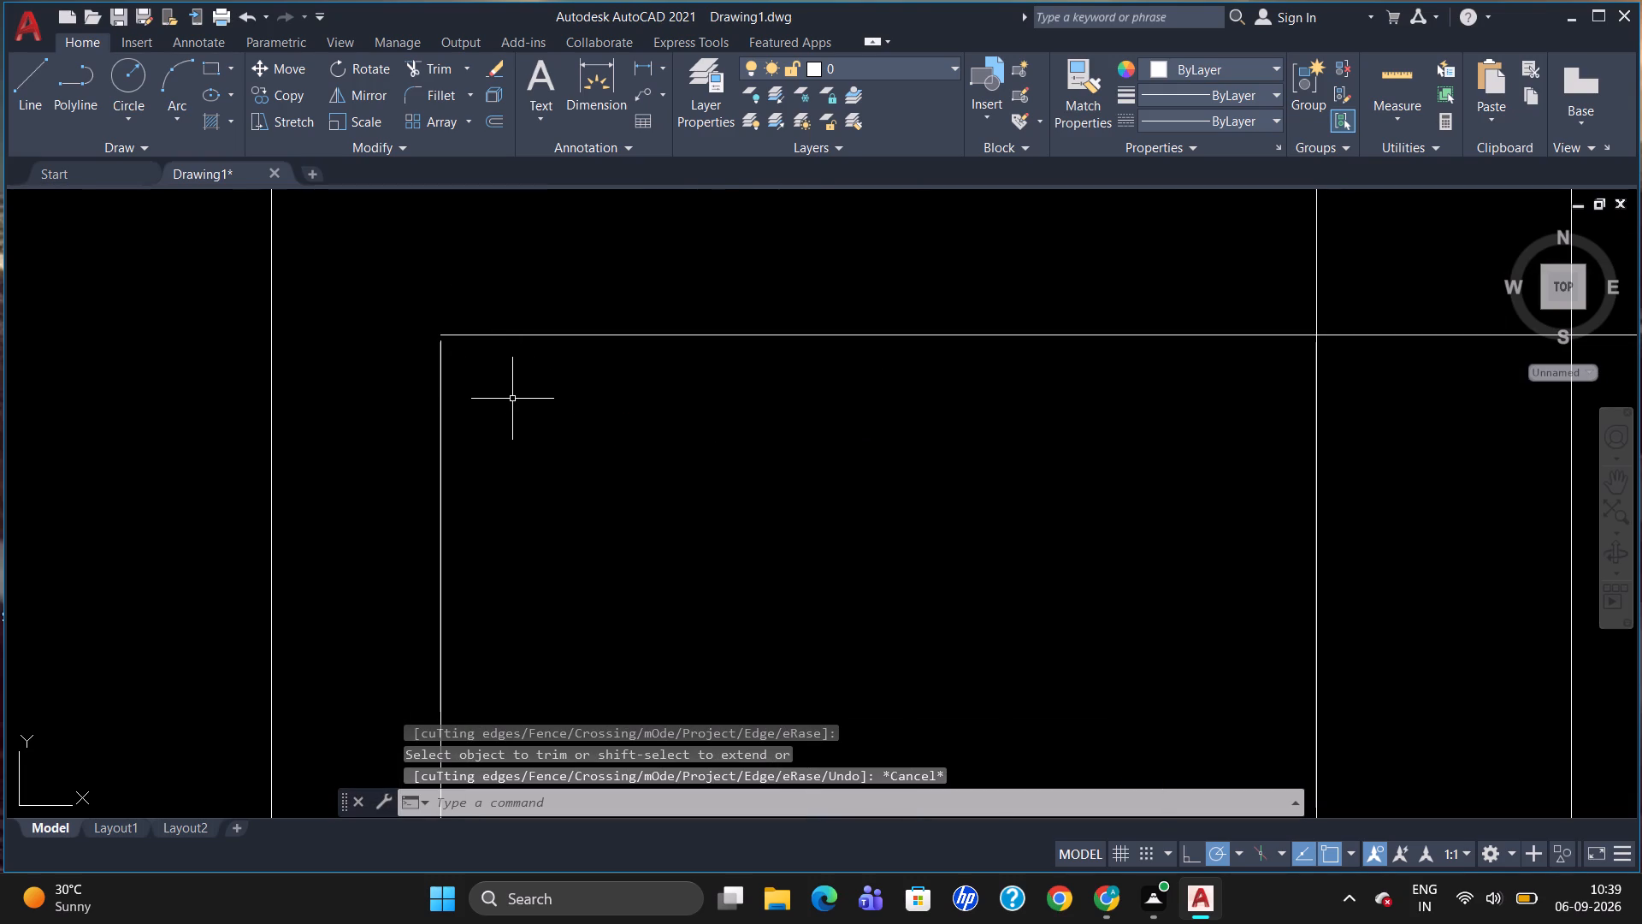
type("EX")
key("Return")
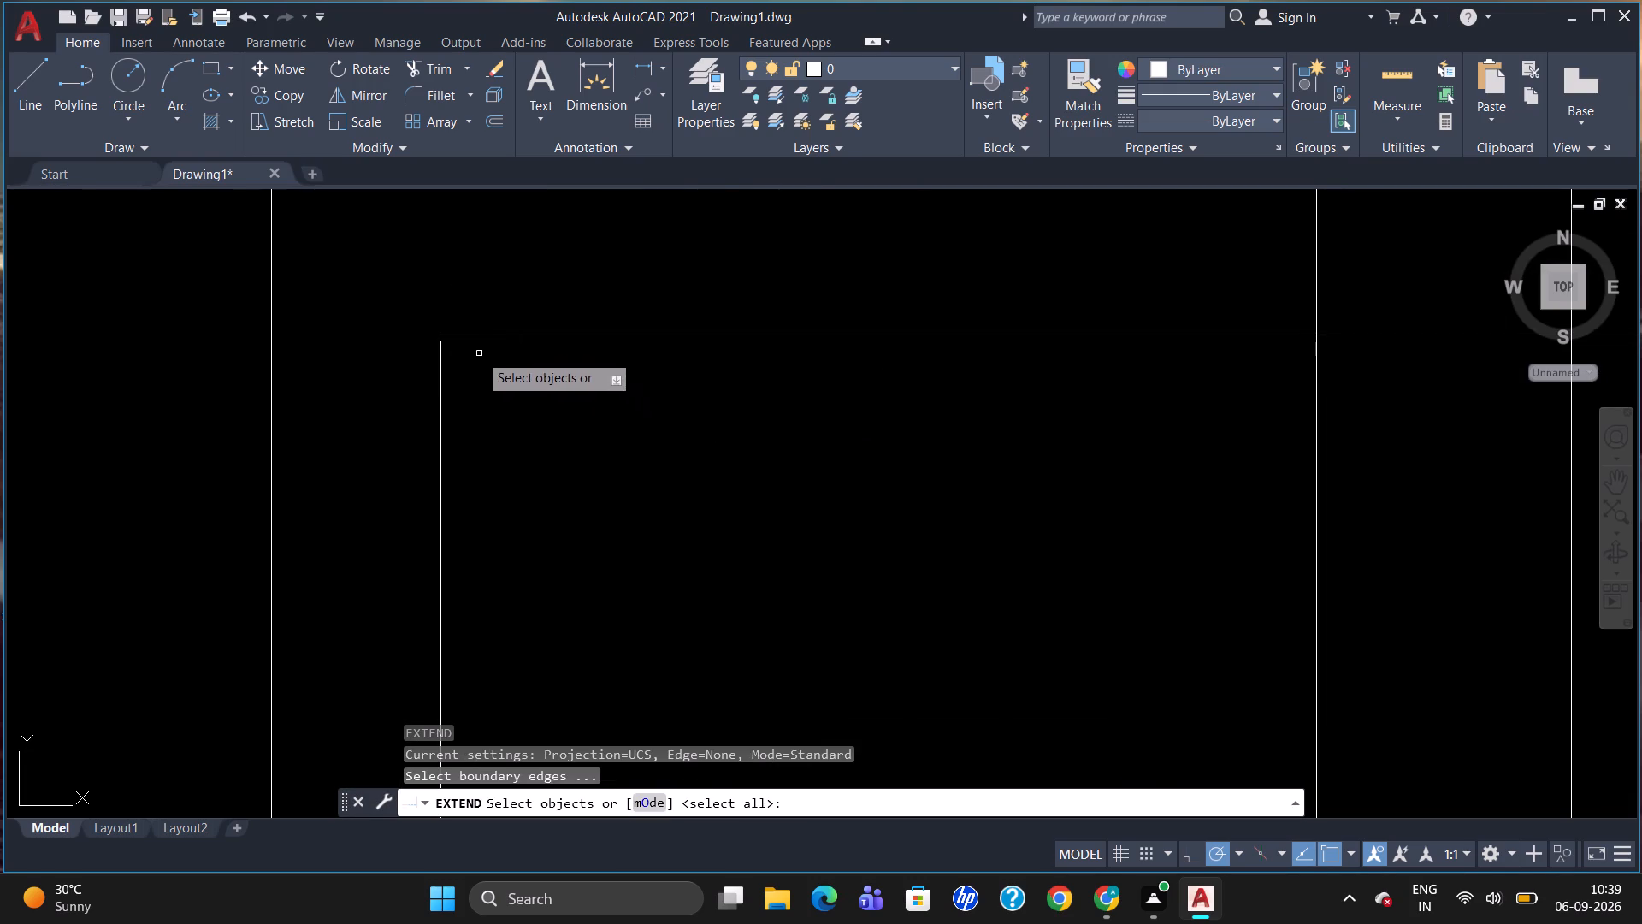
left_click(482, 336)
key("Return")
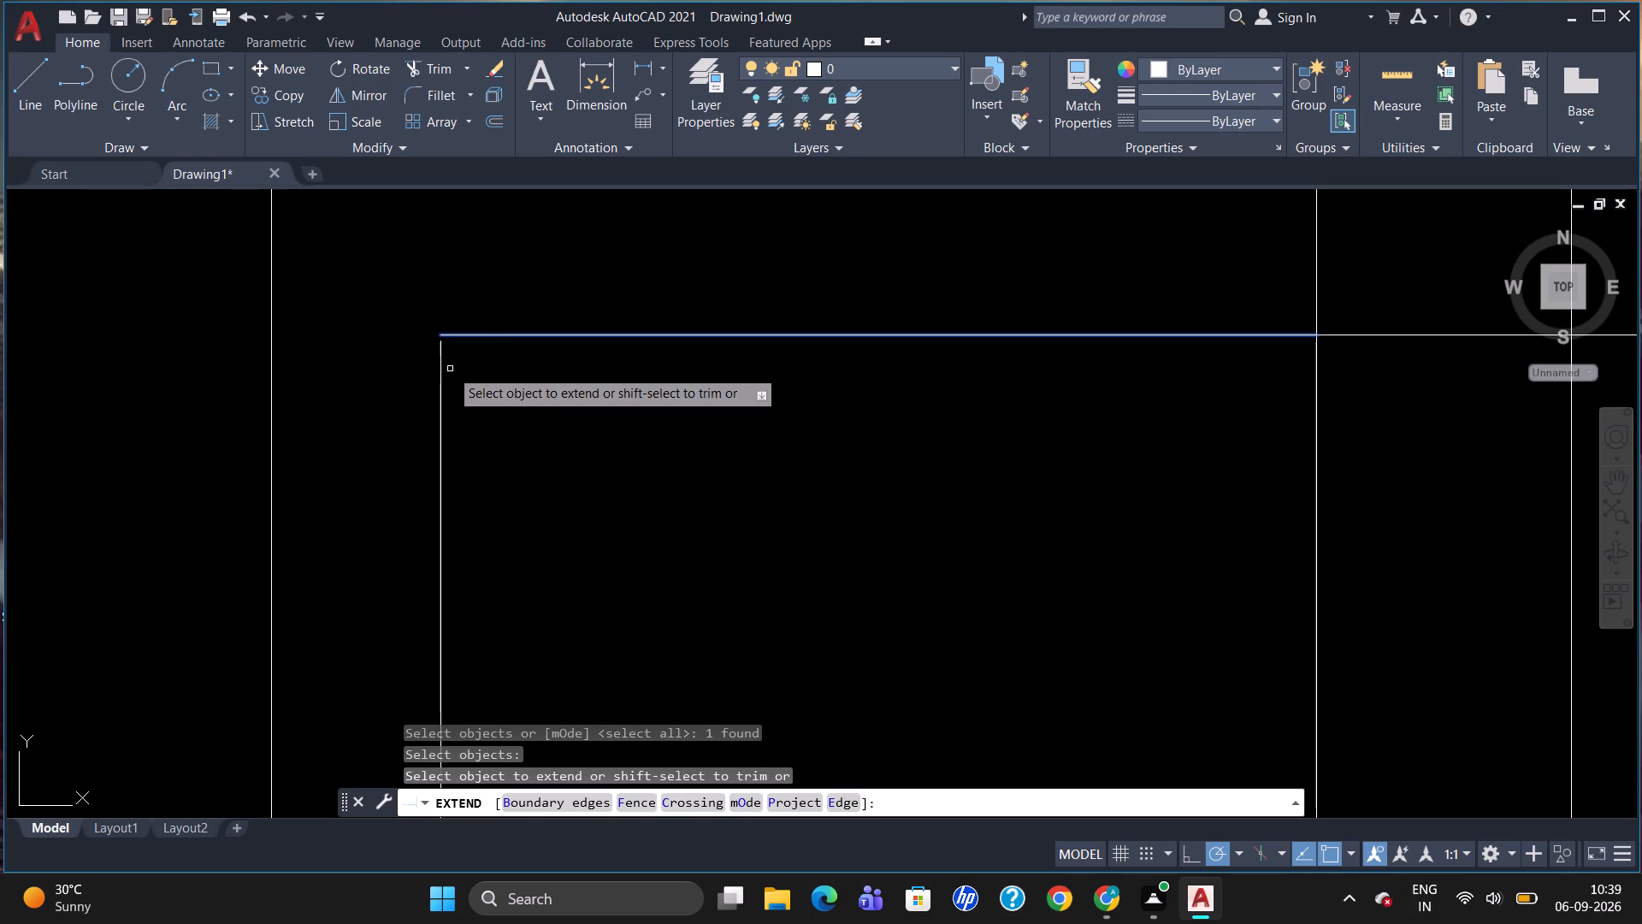
left_click(440, 376)
key("Escape")
scroll(600, 315, "down", 3)
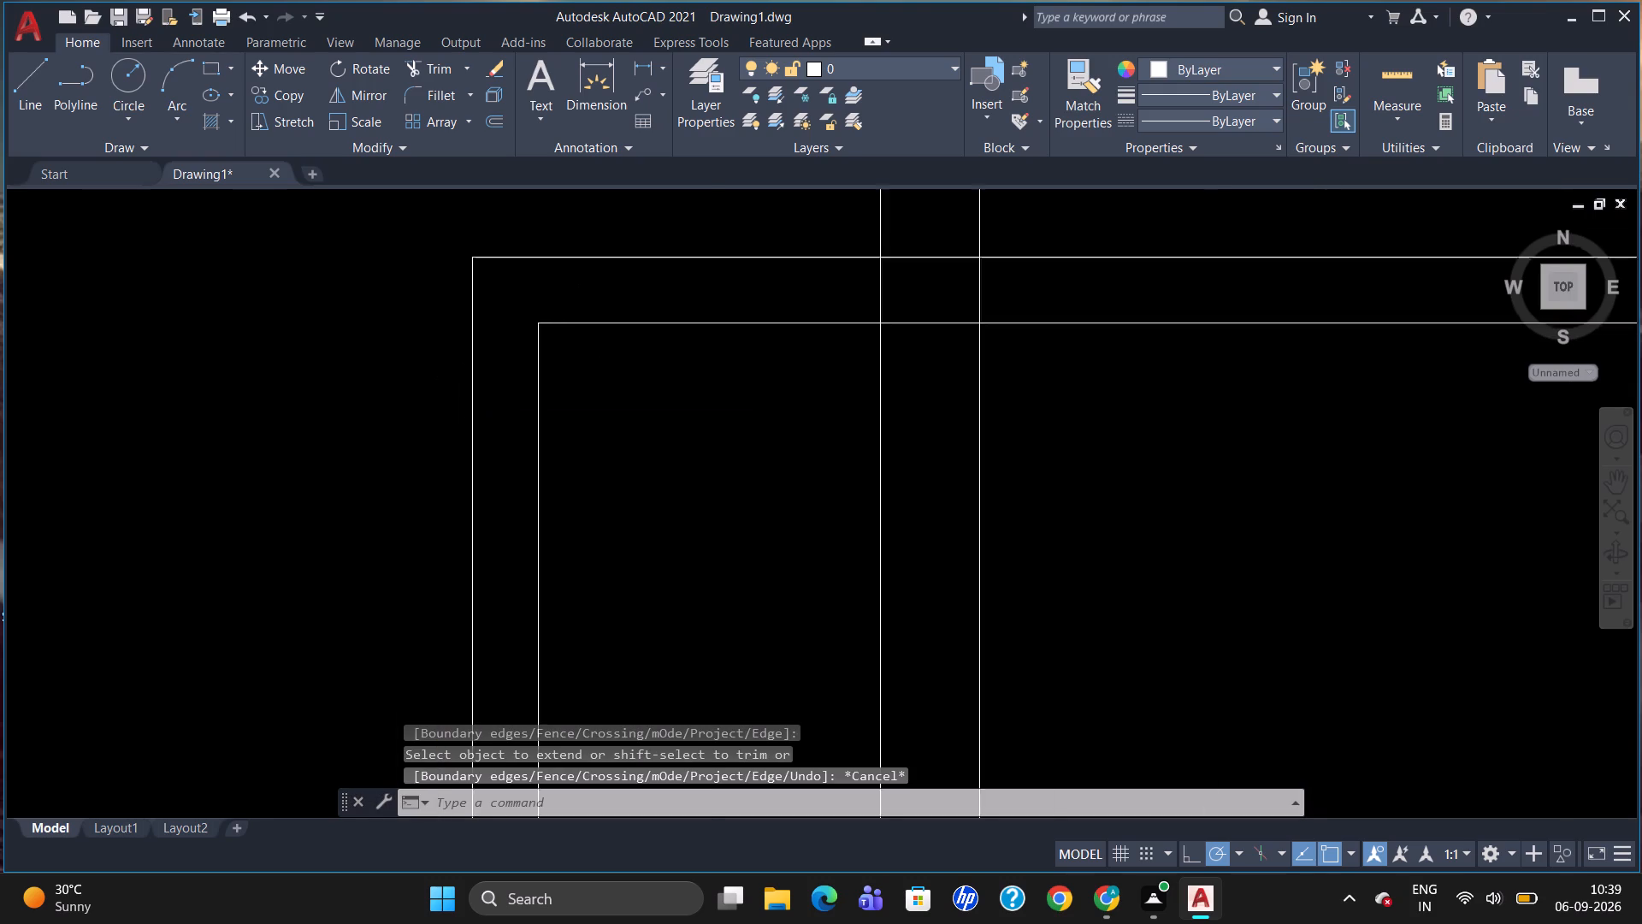
Trim the two lines of the main left outer wall where they cross the projecting room's interior.
scroll(600, 316, "down", 1)
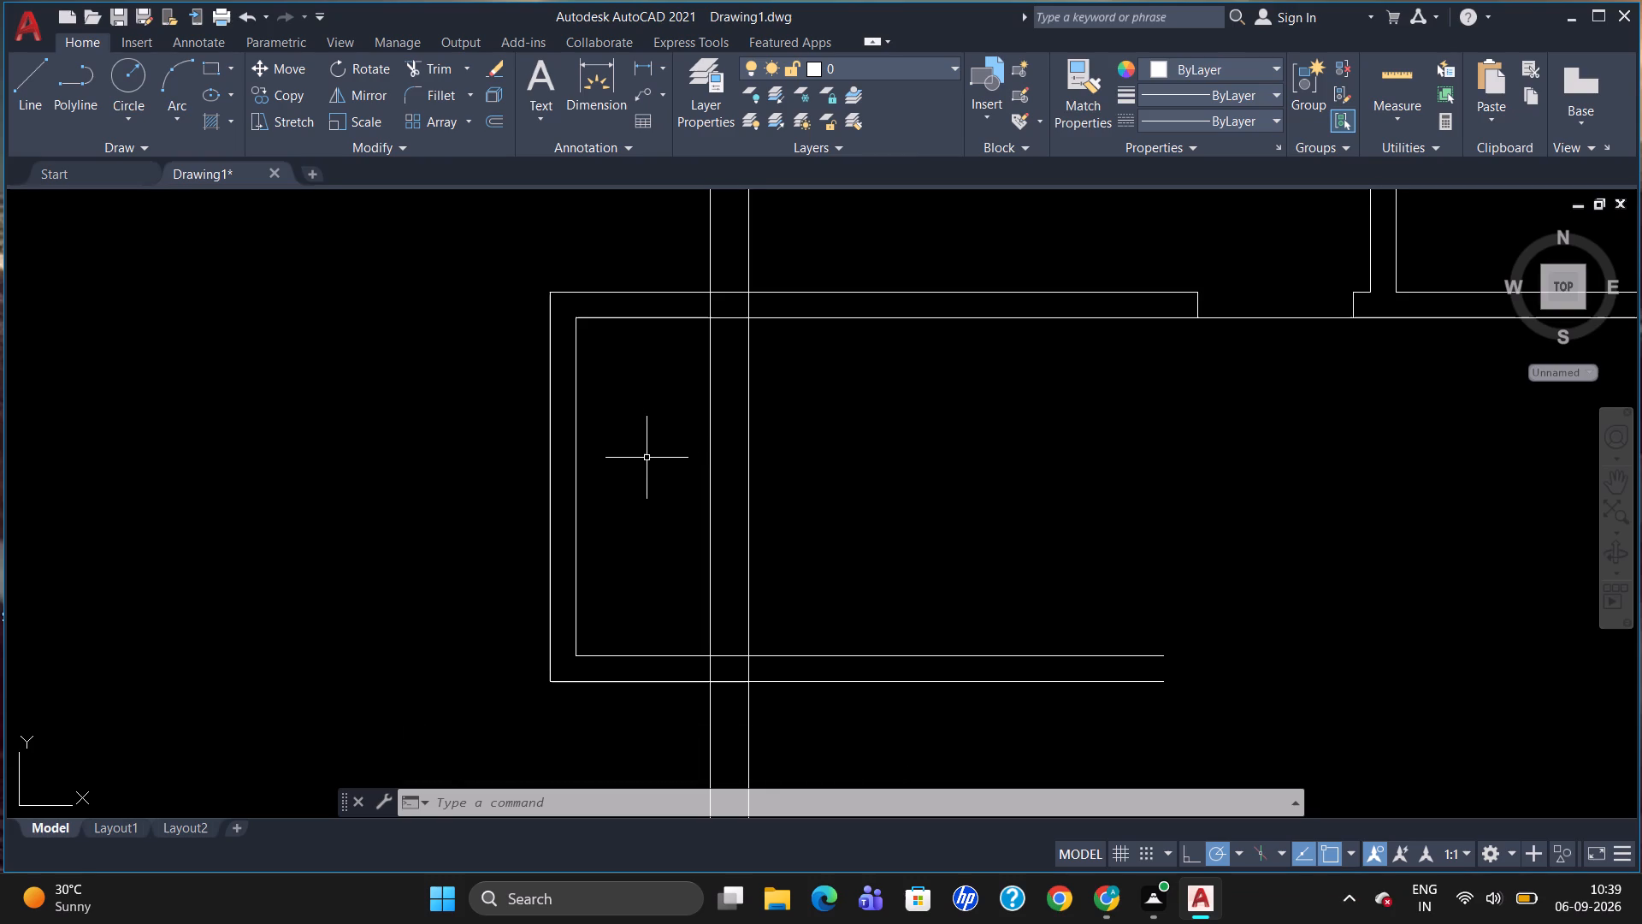
type("TR")
key("Return")
key("Return")
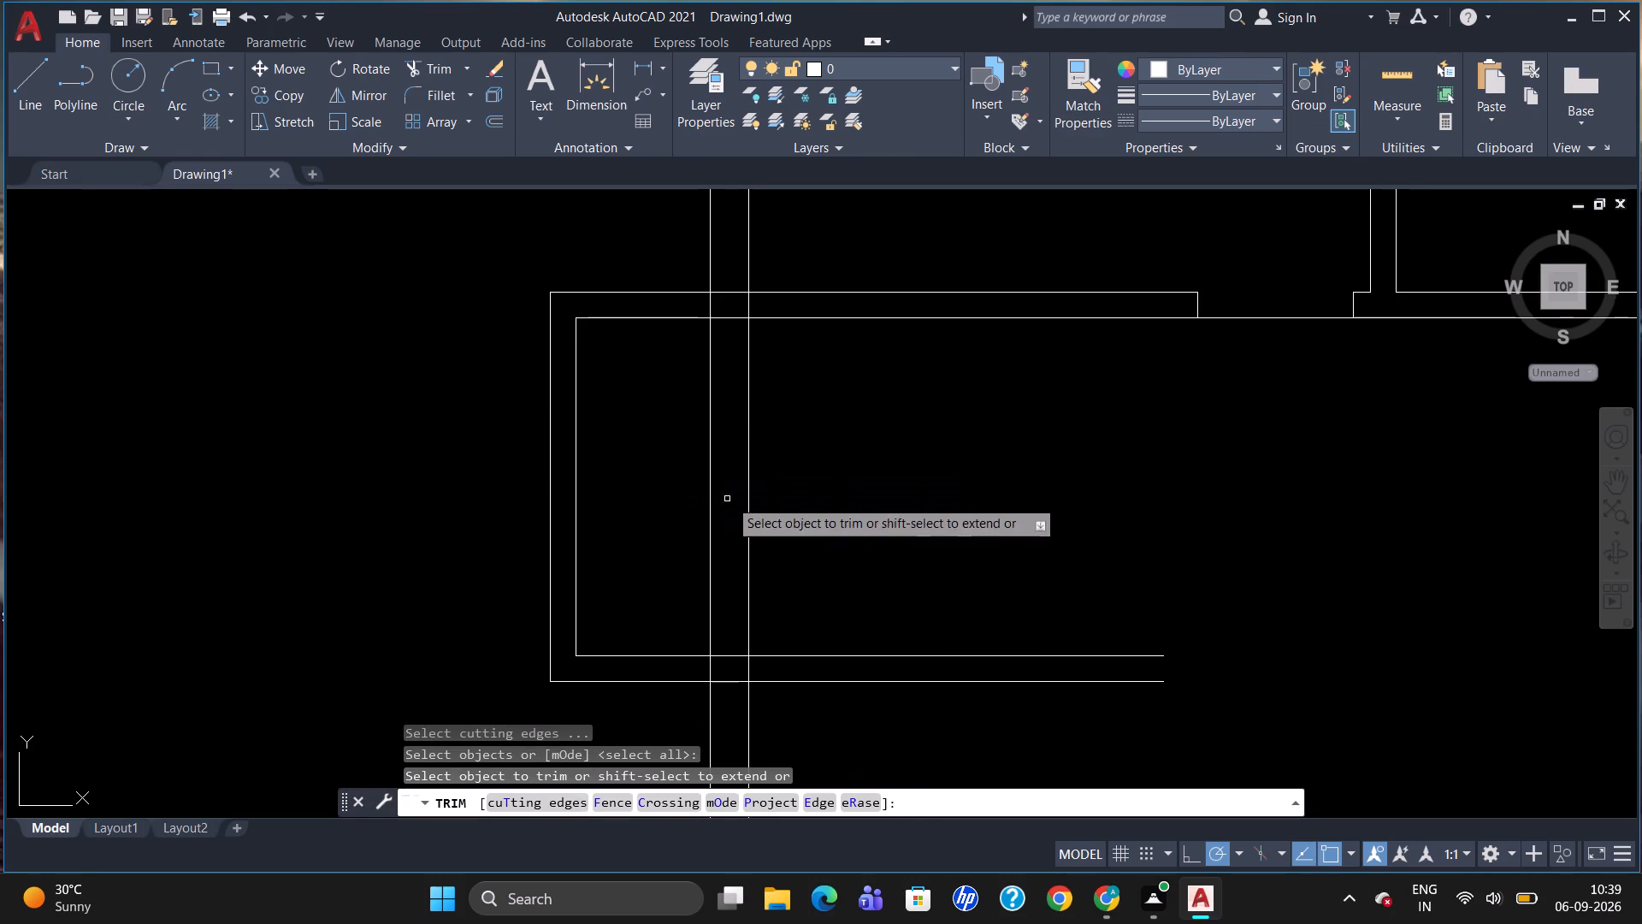
left_click_drag(799, 518, 703, 500)
left_click(703, 500)
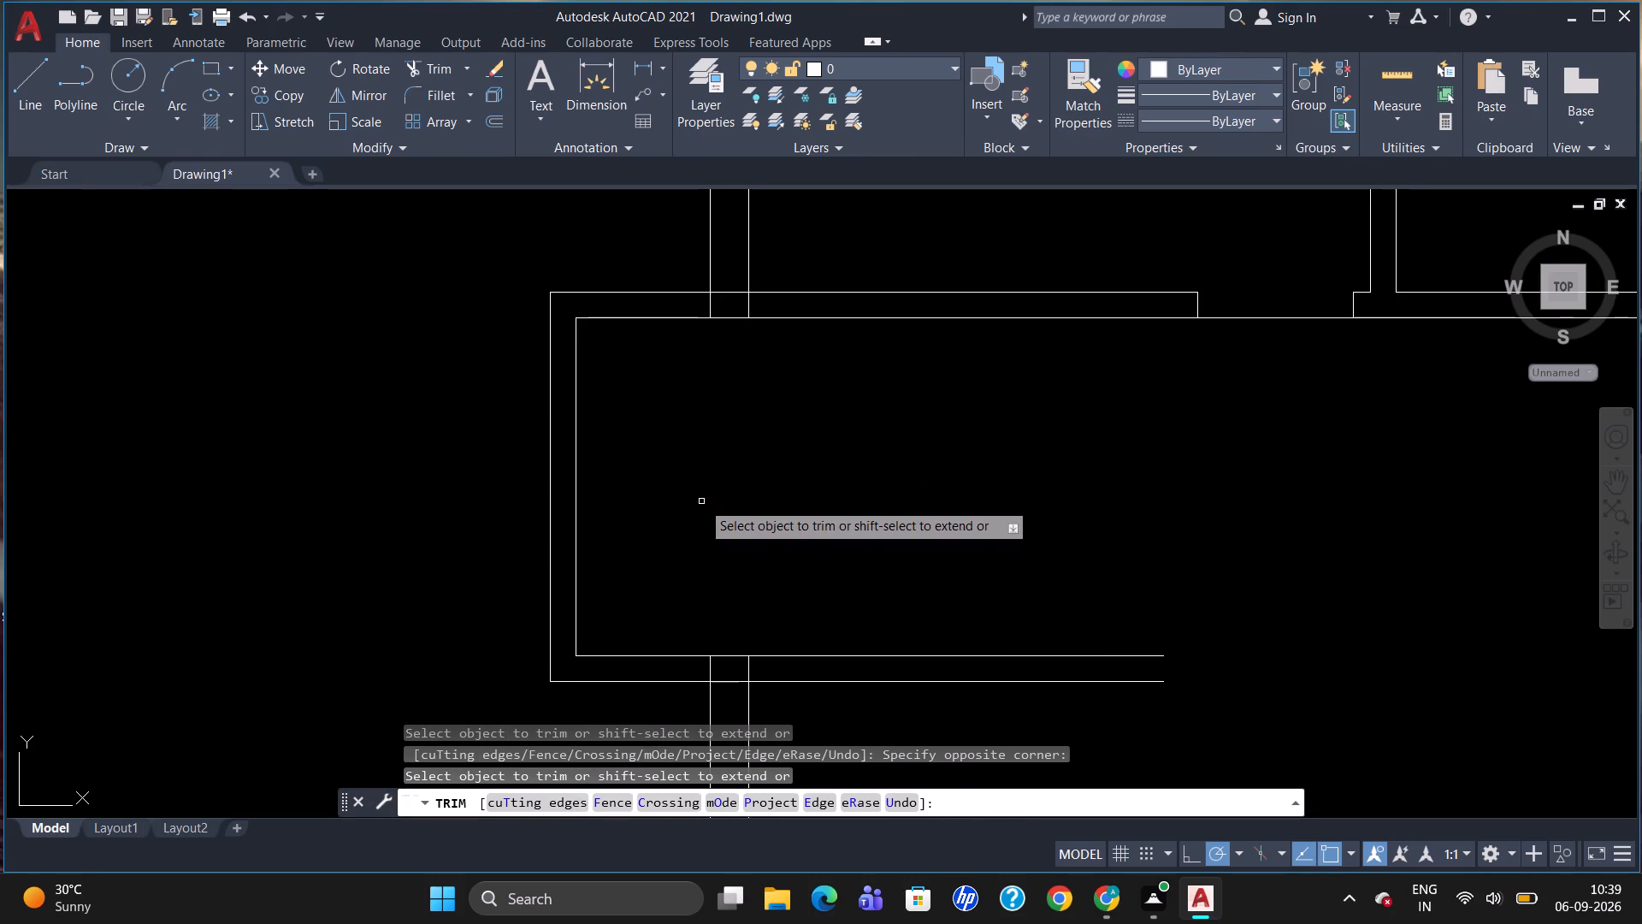
key("Escape")
Draw a short vertical line closing the open right end of the projecting room's lower wall.
scroll(828, 459, "down", 2)
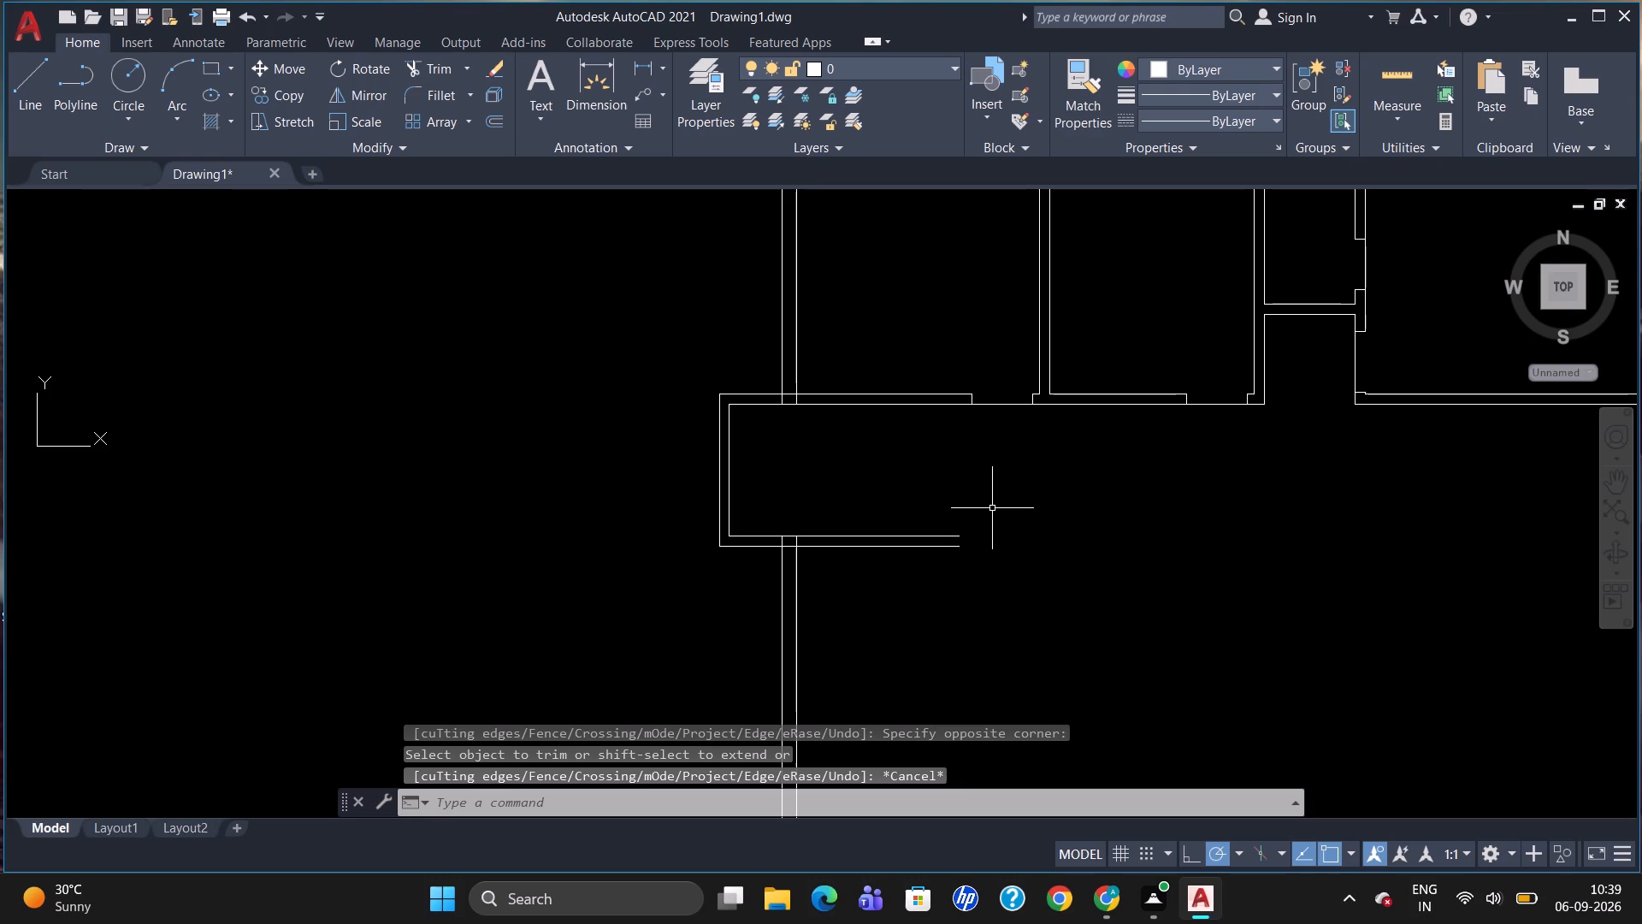
scroll(997, 483, "down", 1)
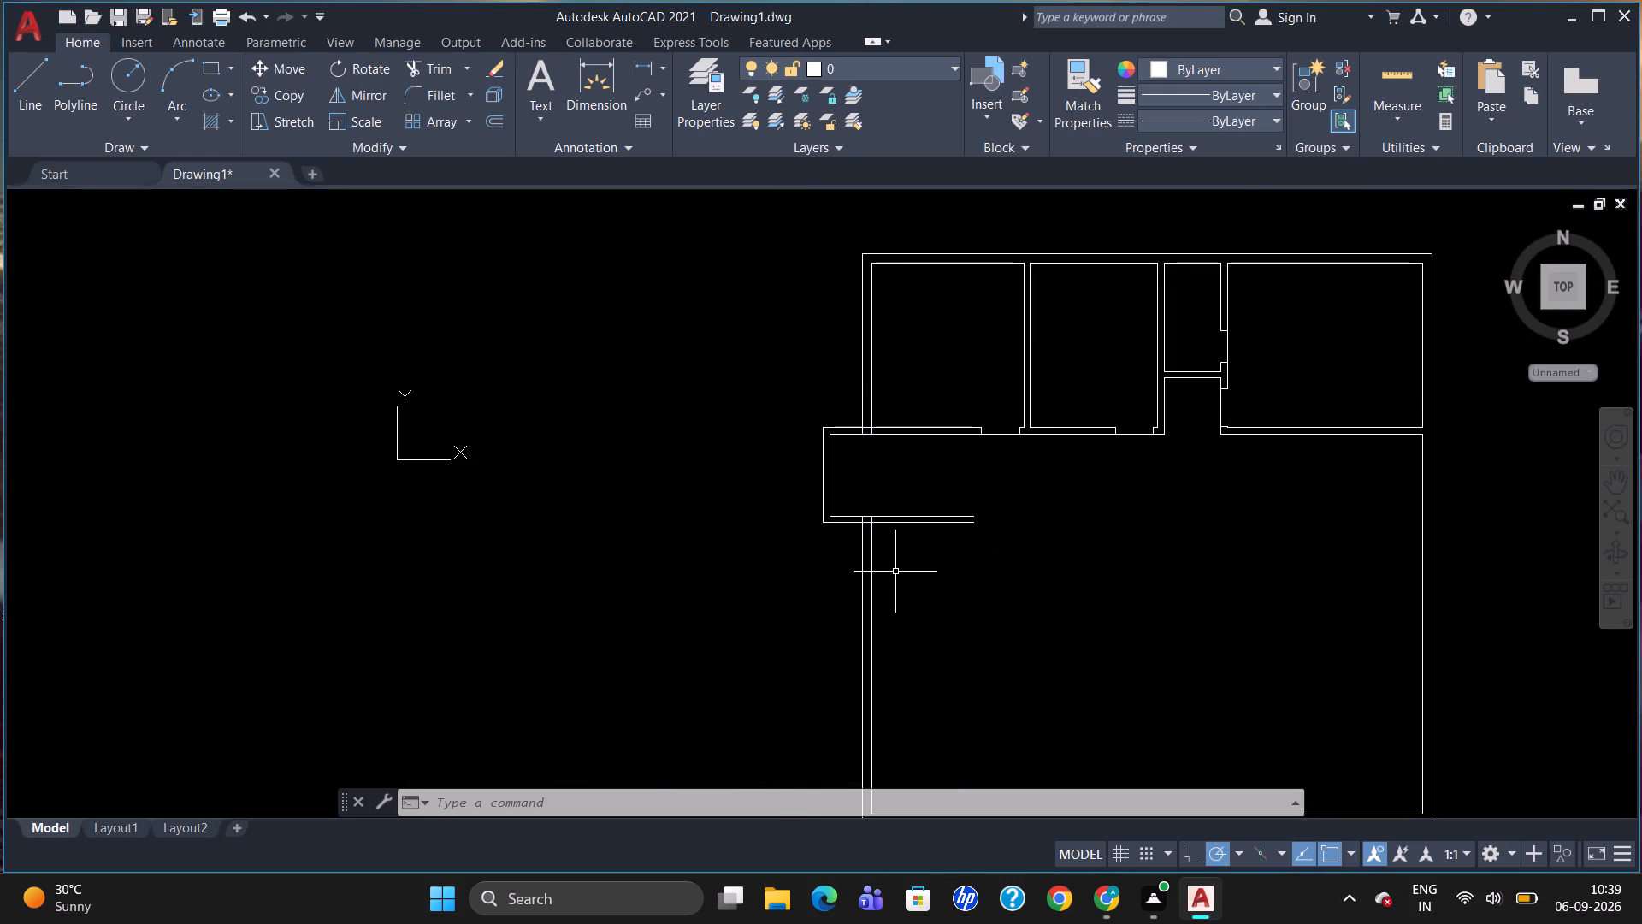
scroll(895, 572, "up", 2)
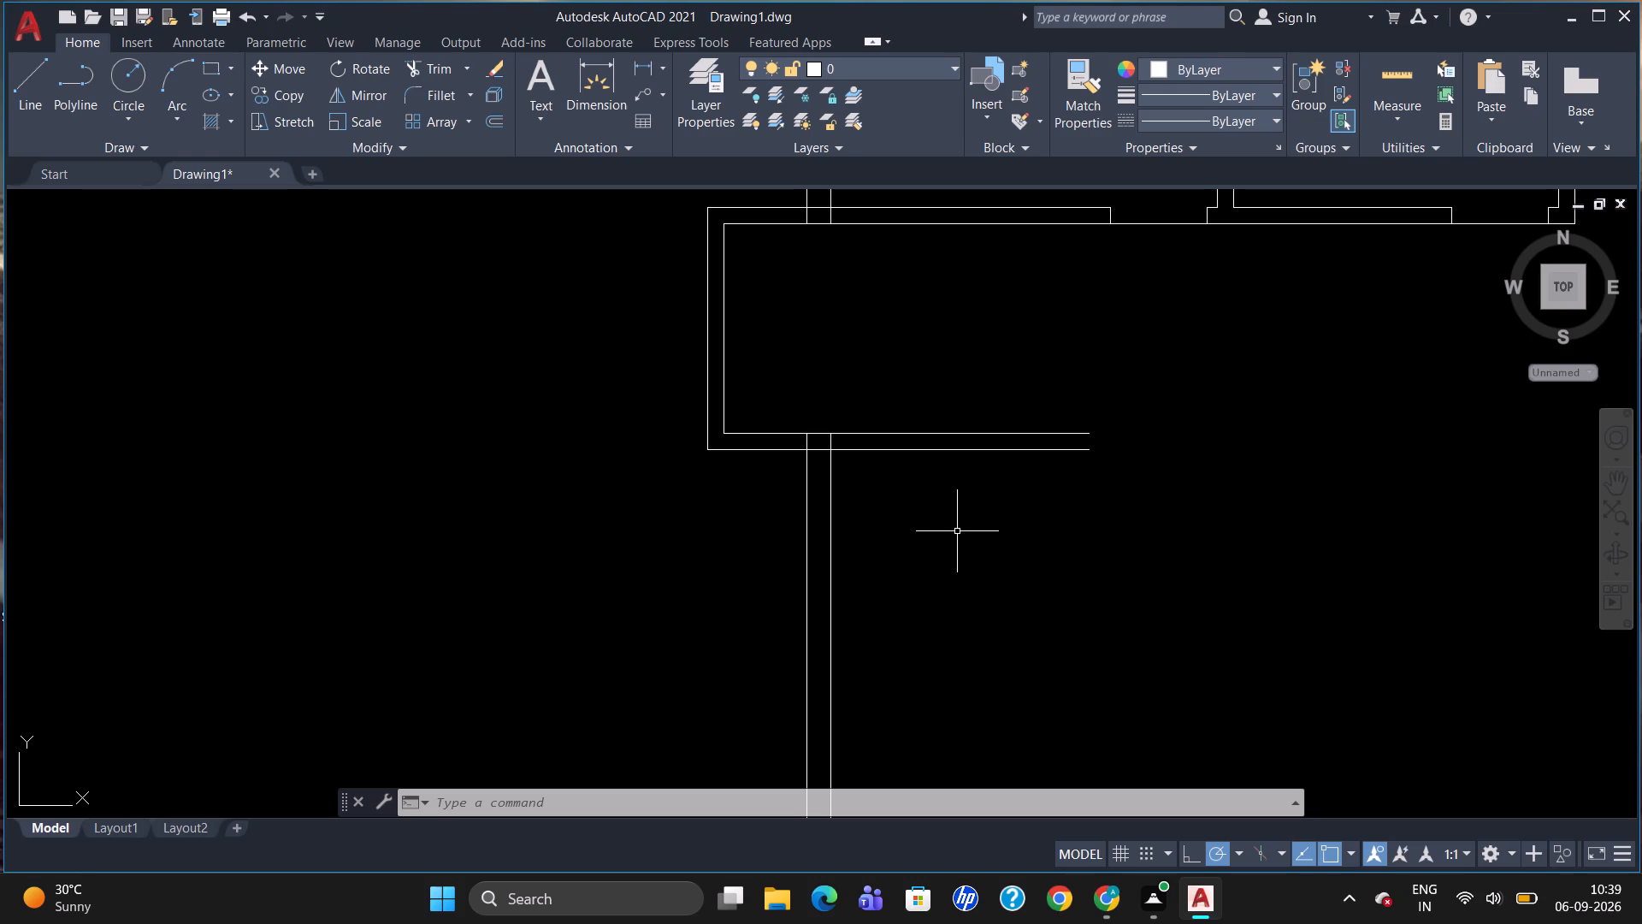
key("l")
key("Return")
left_click(1093, 435)
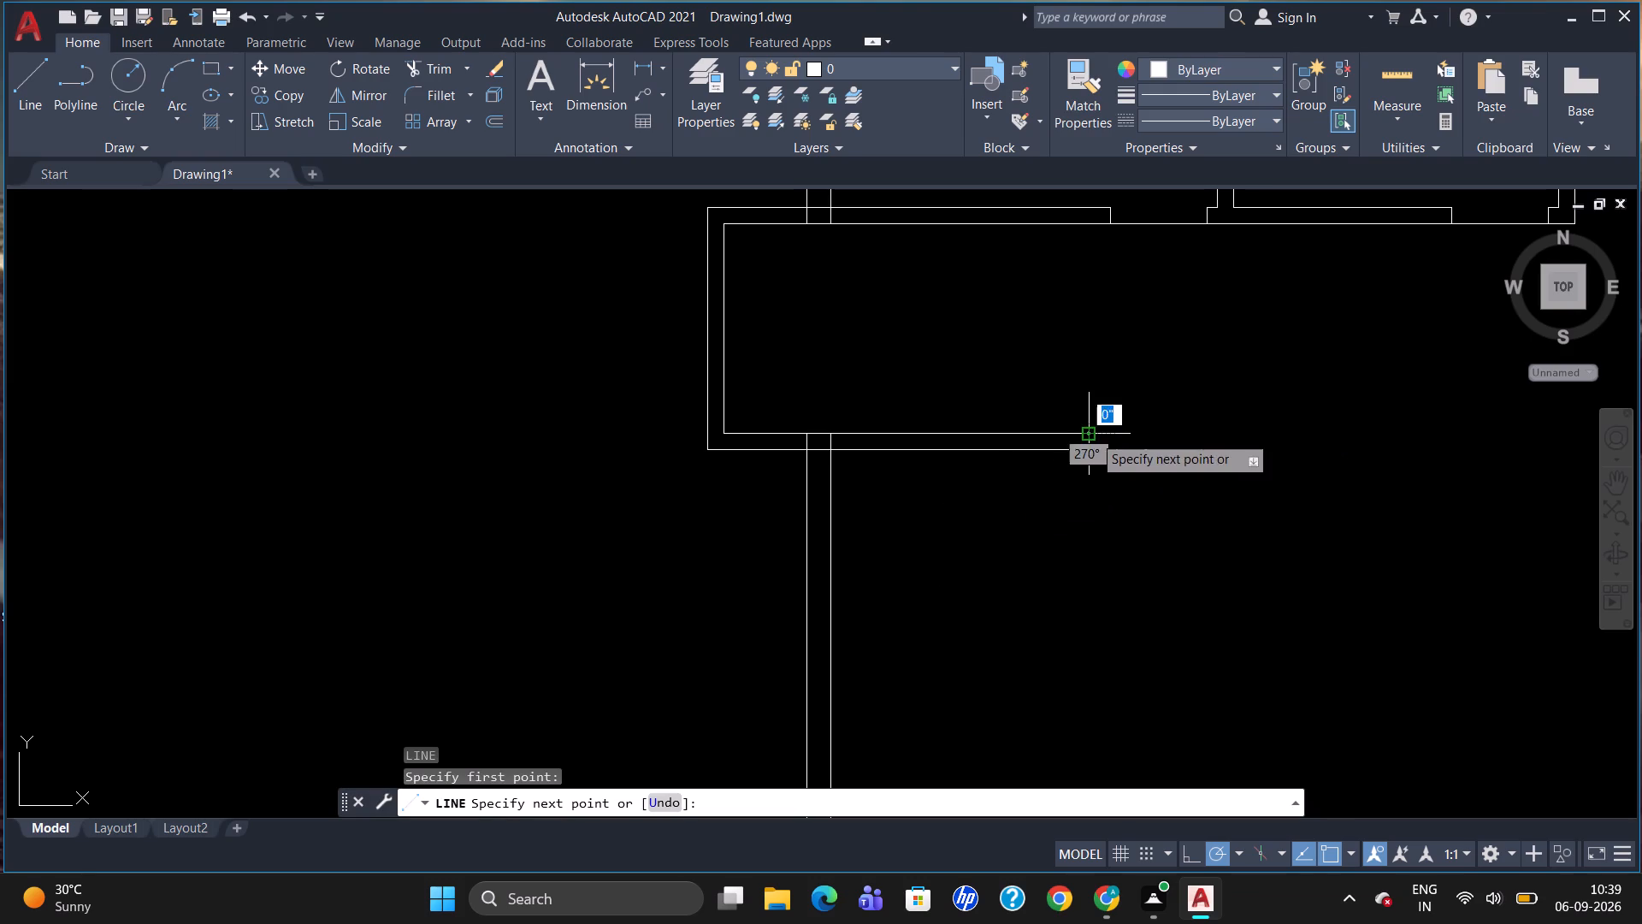
left_click(1092, 450)
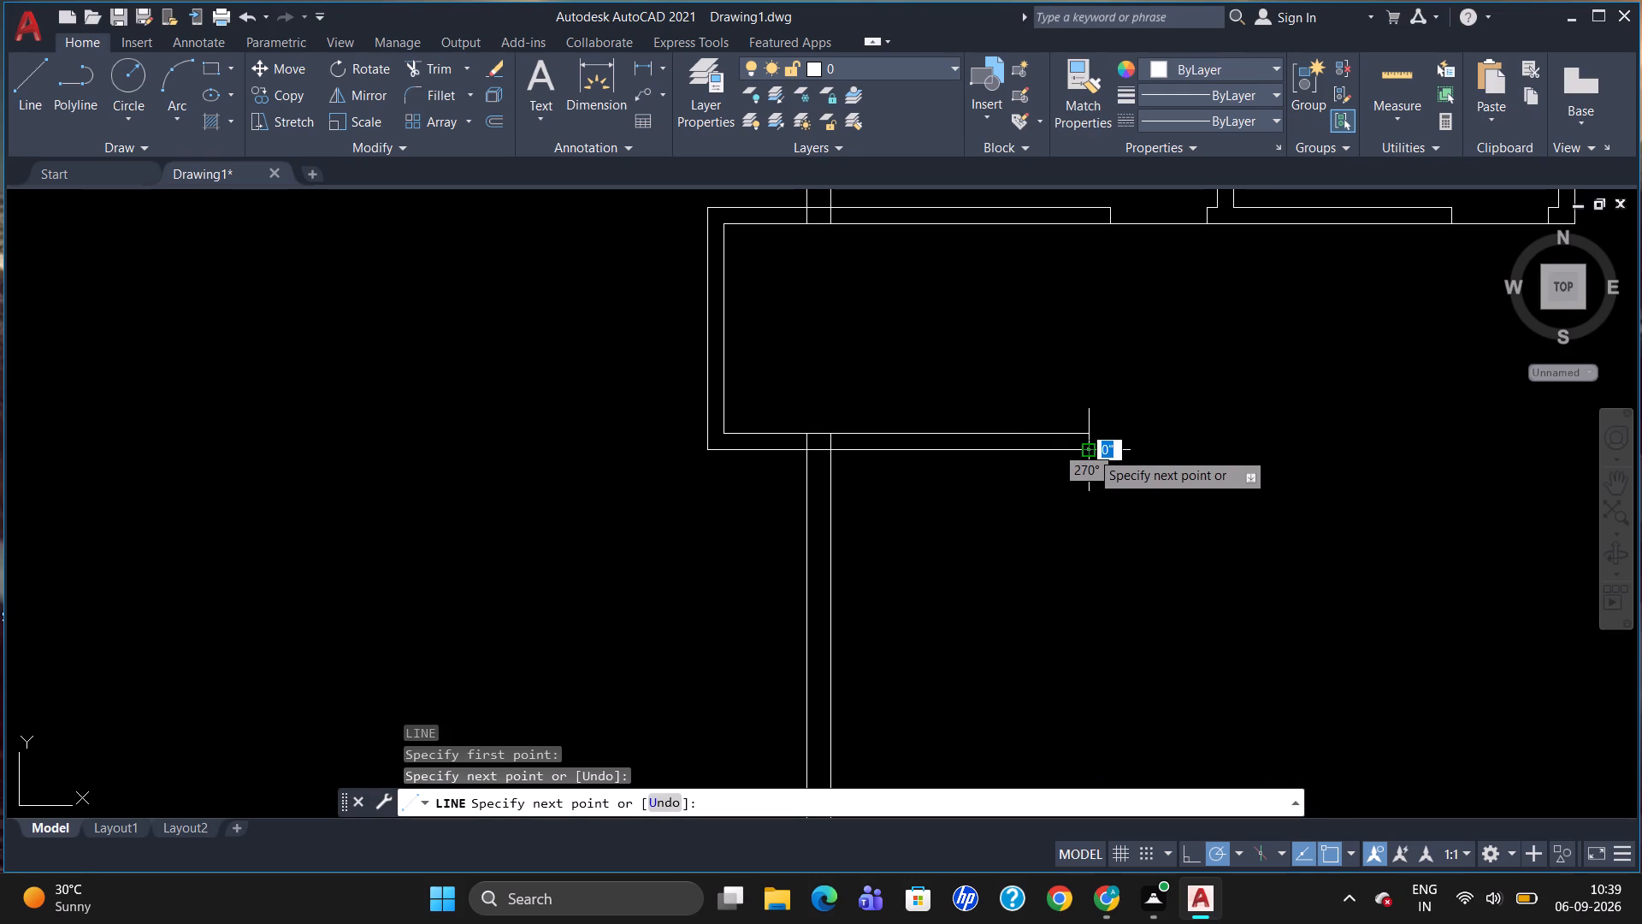
key("Escape")
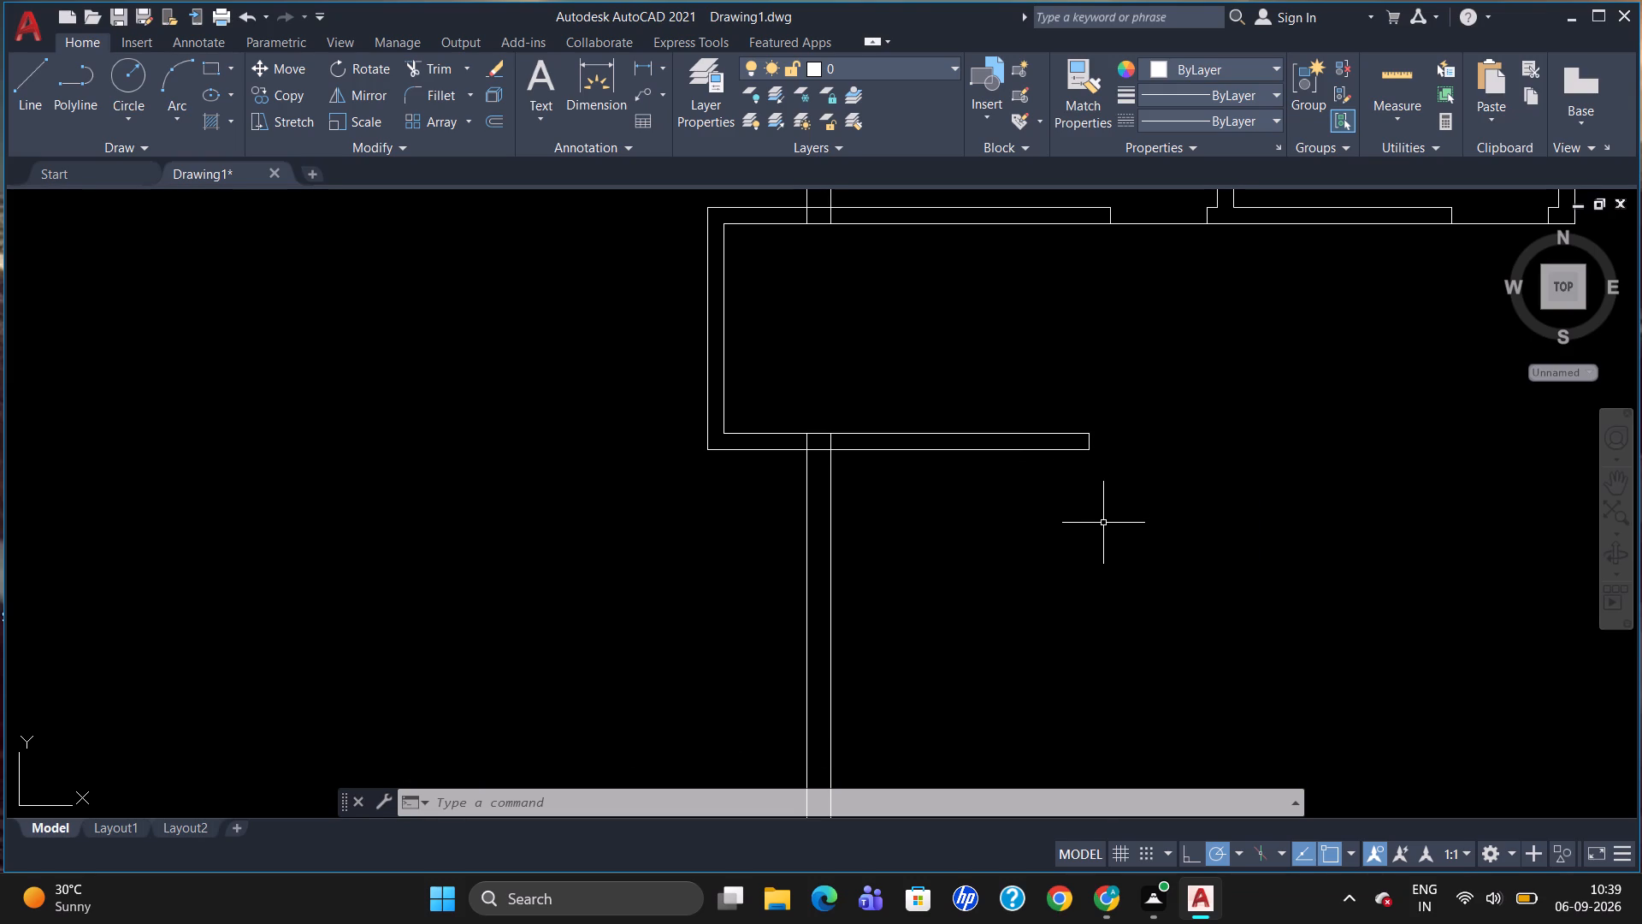
Draw a 5' vertical line downward from the lower corner of the projecting room's closed wall end.
key("l")
key("Return")
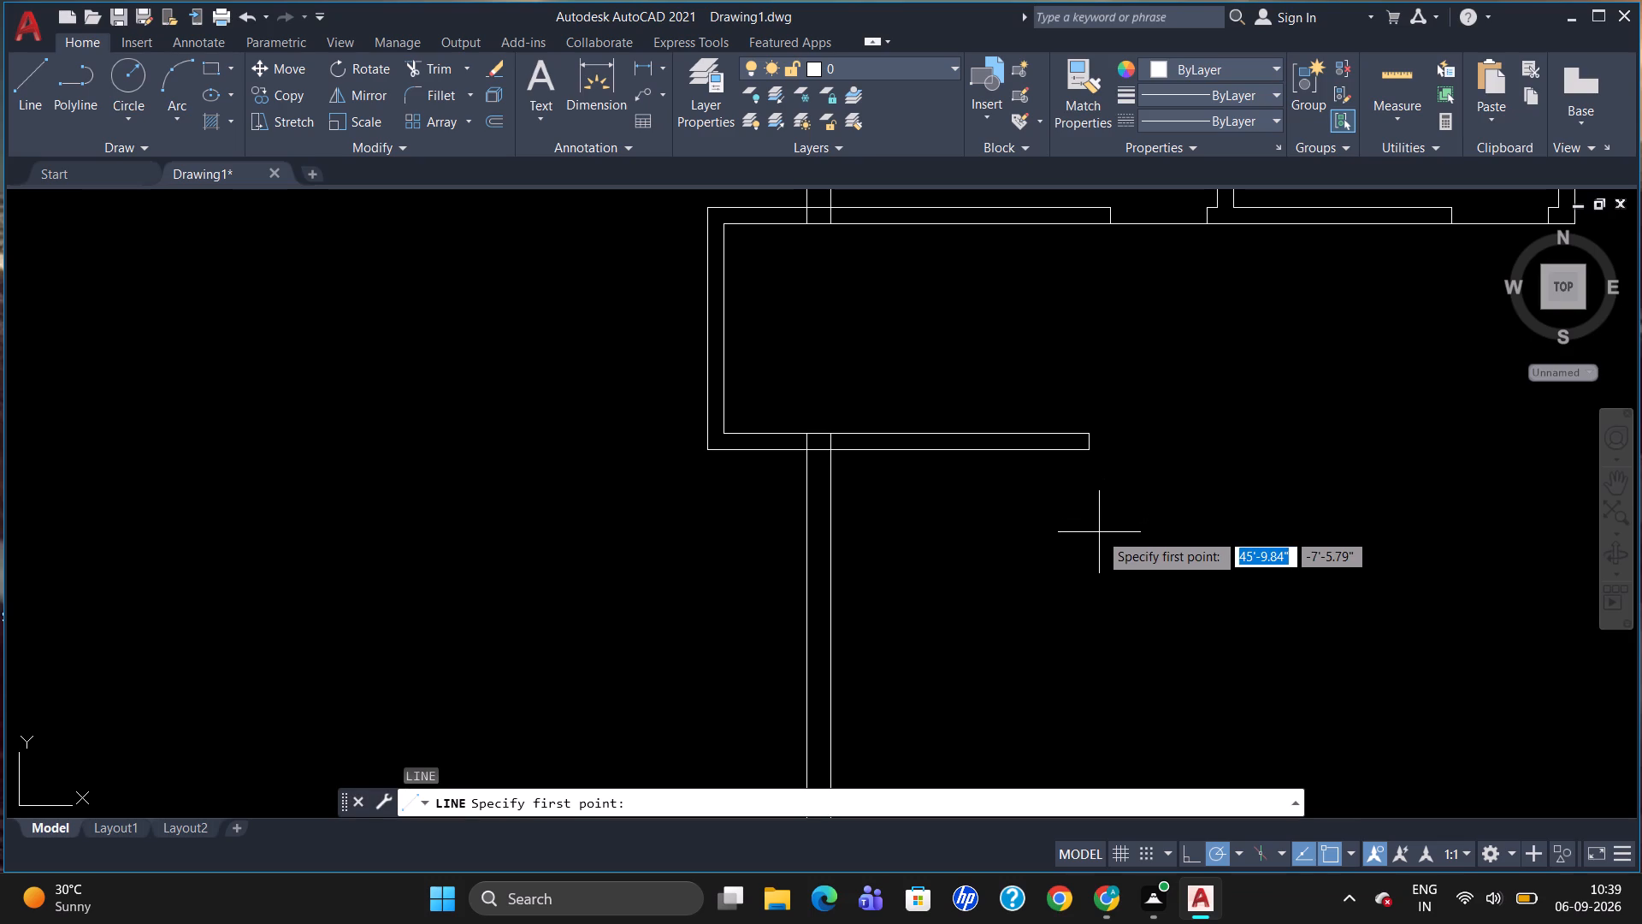
left_click(1087, 454)
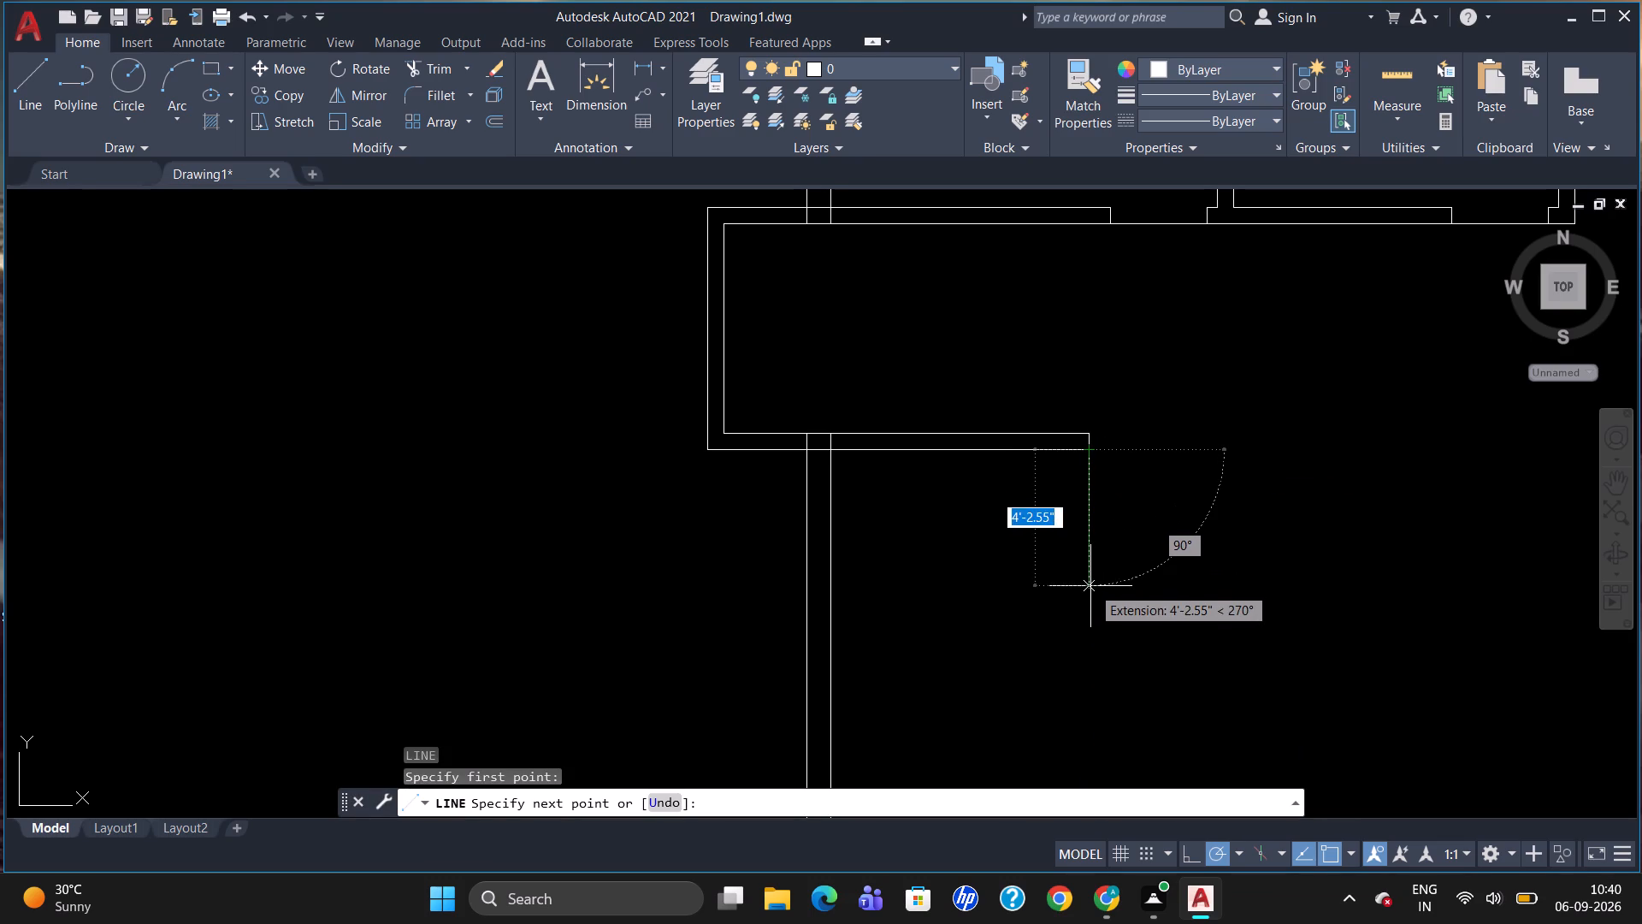
type("5'")
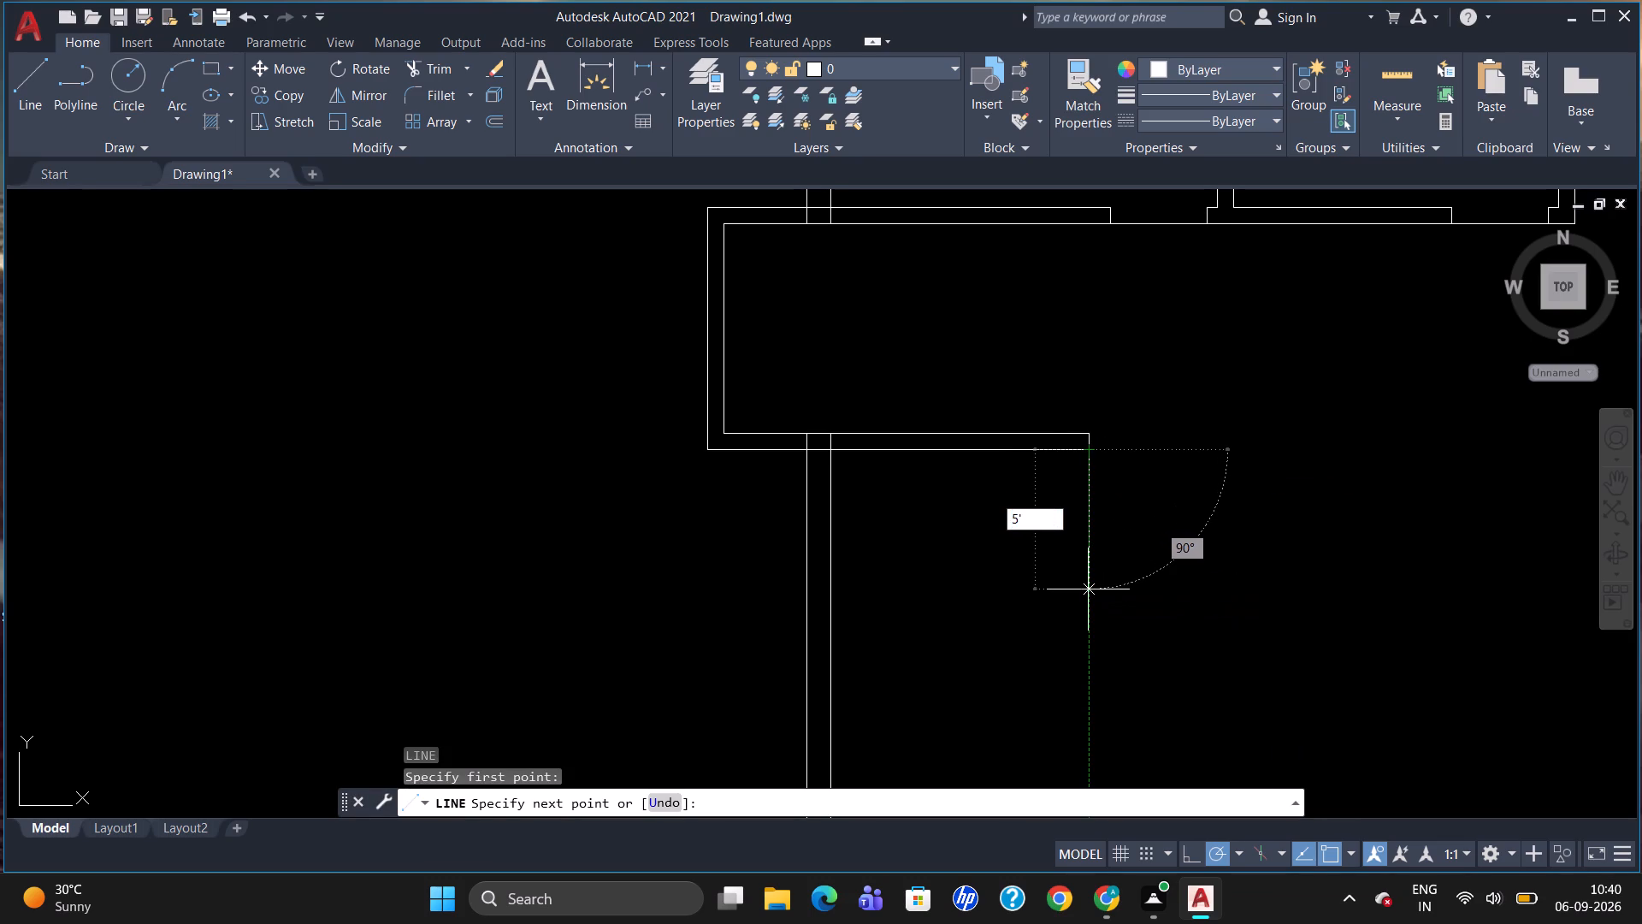
key("Return")
key("Return")
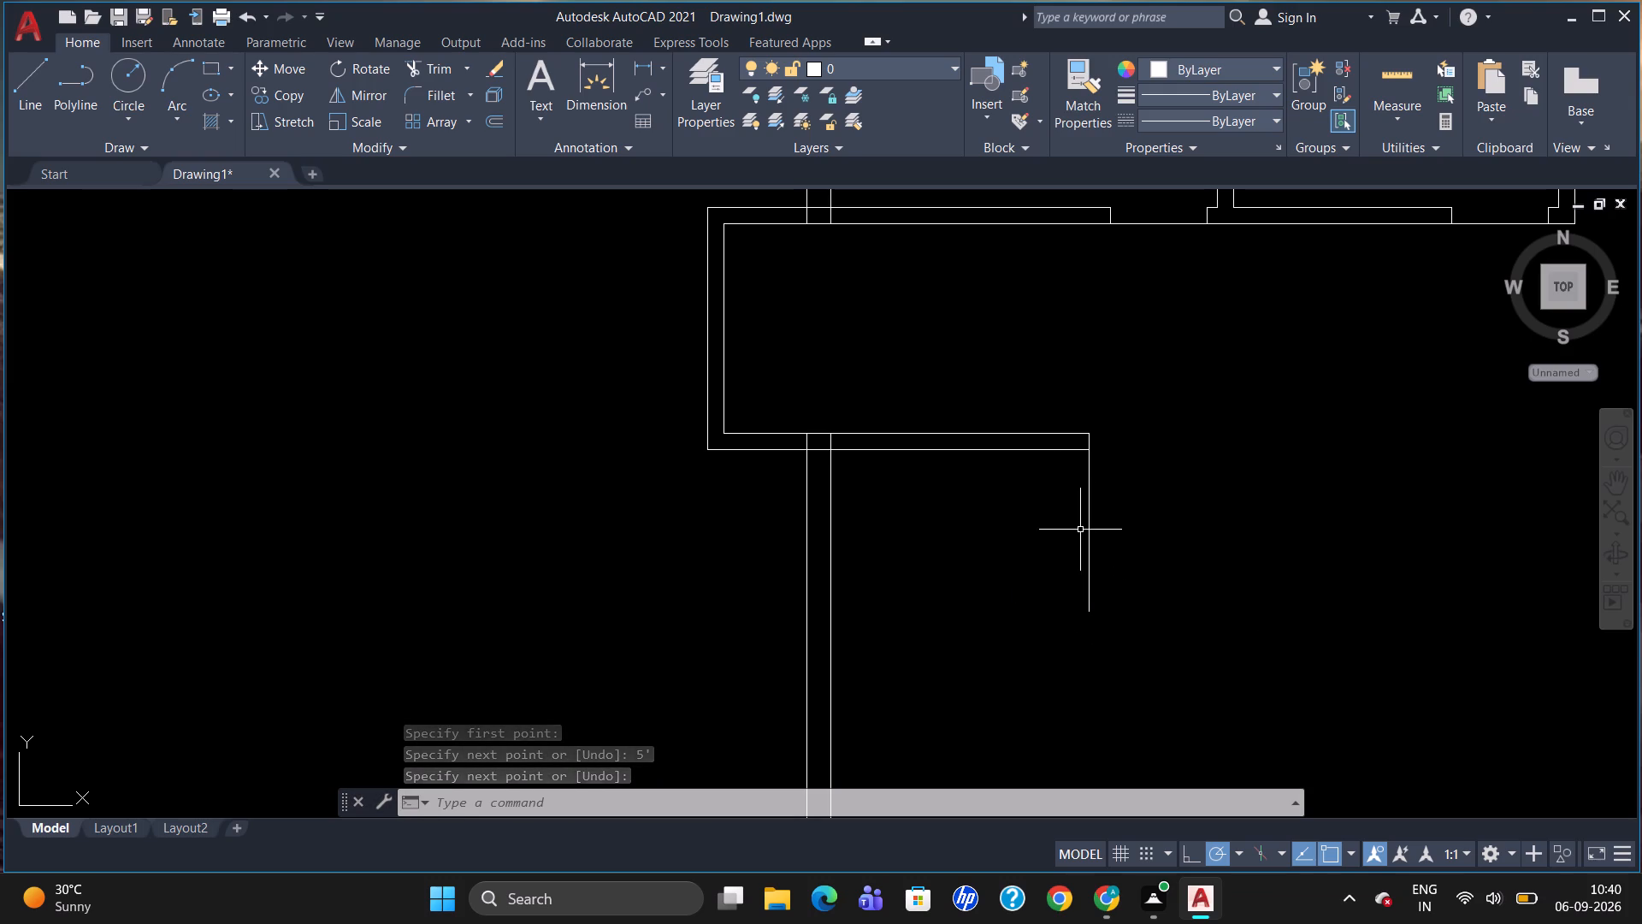
Offset the 5' vertical line by 6" to its right and to its left.
key("o")
key("Return")
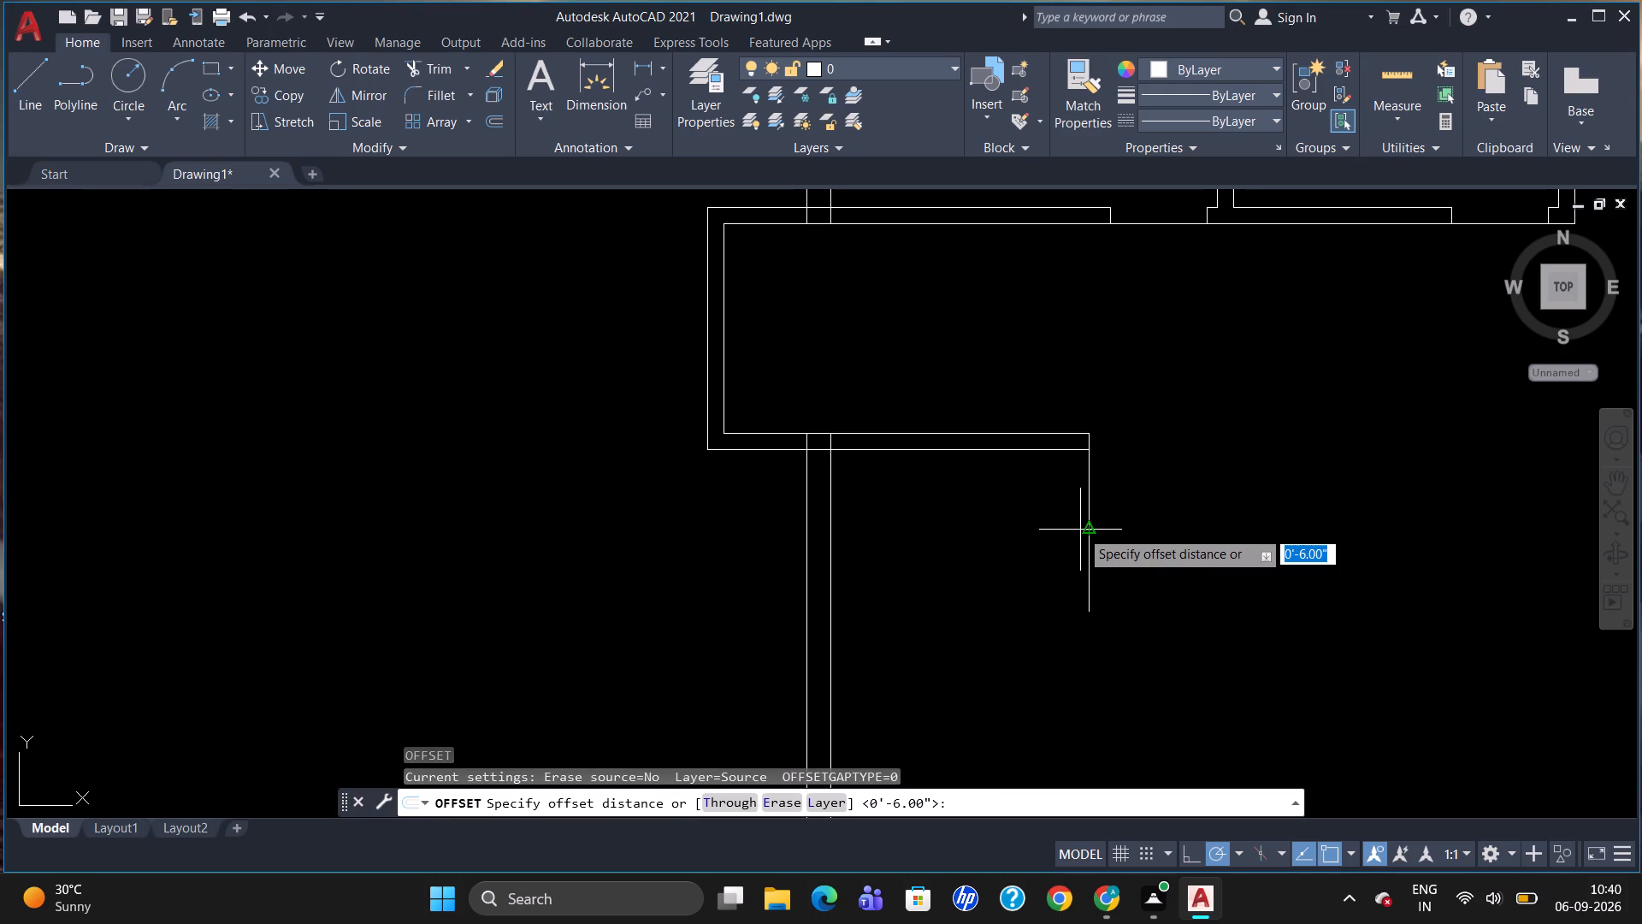
key("6")
key("shift+quotedbl")
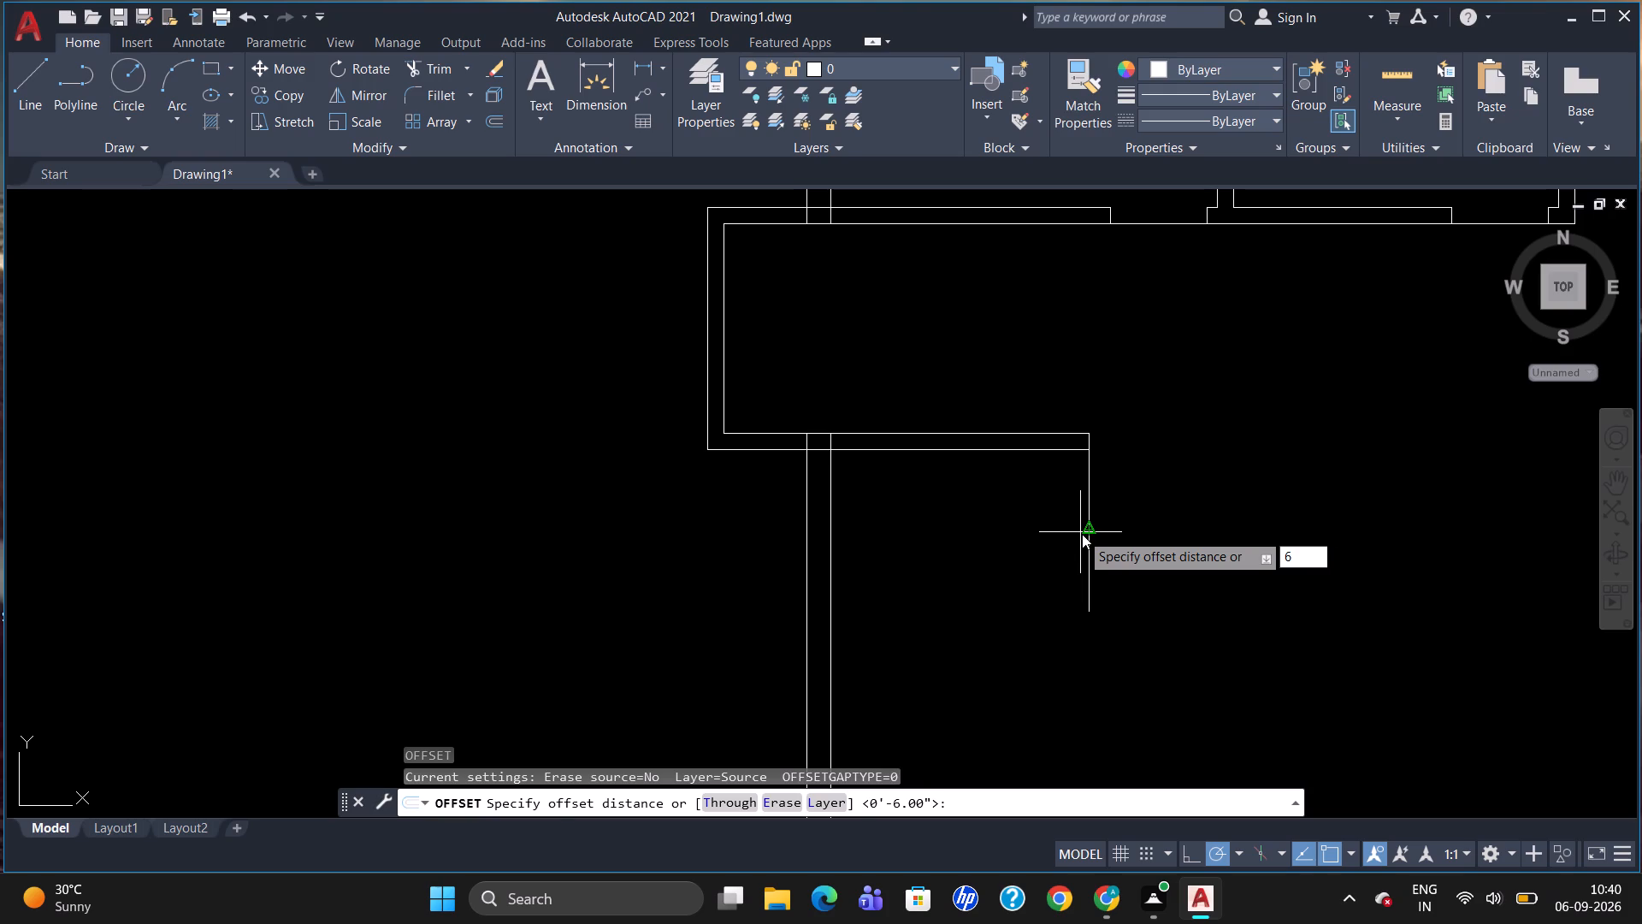
key("Return")
left_click(1090, 543)
left_click(1079, 551)
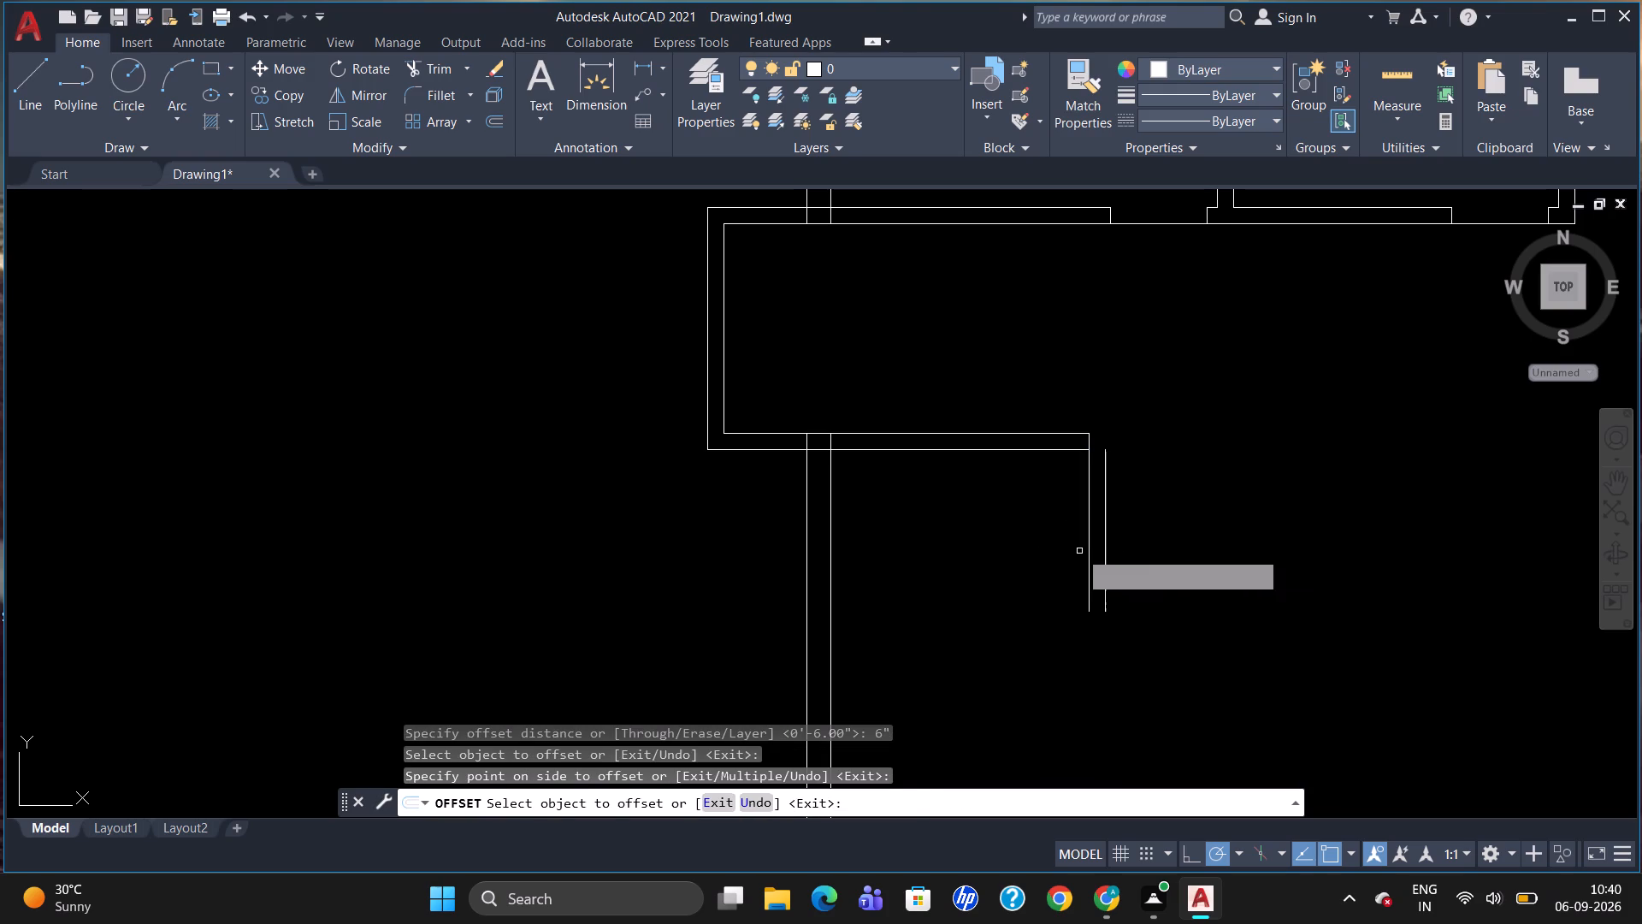
left_click(1090, 557)
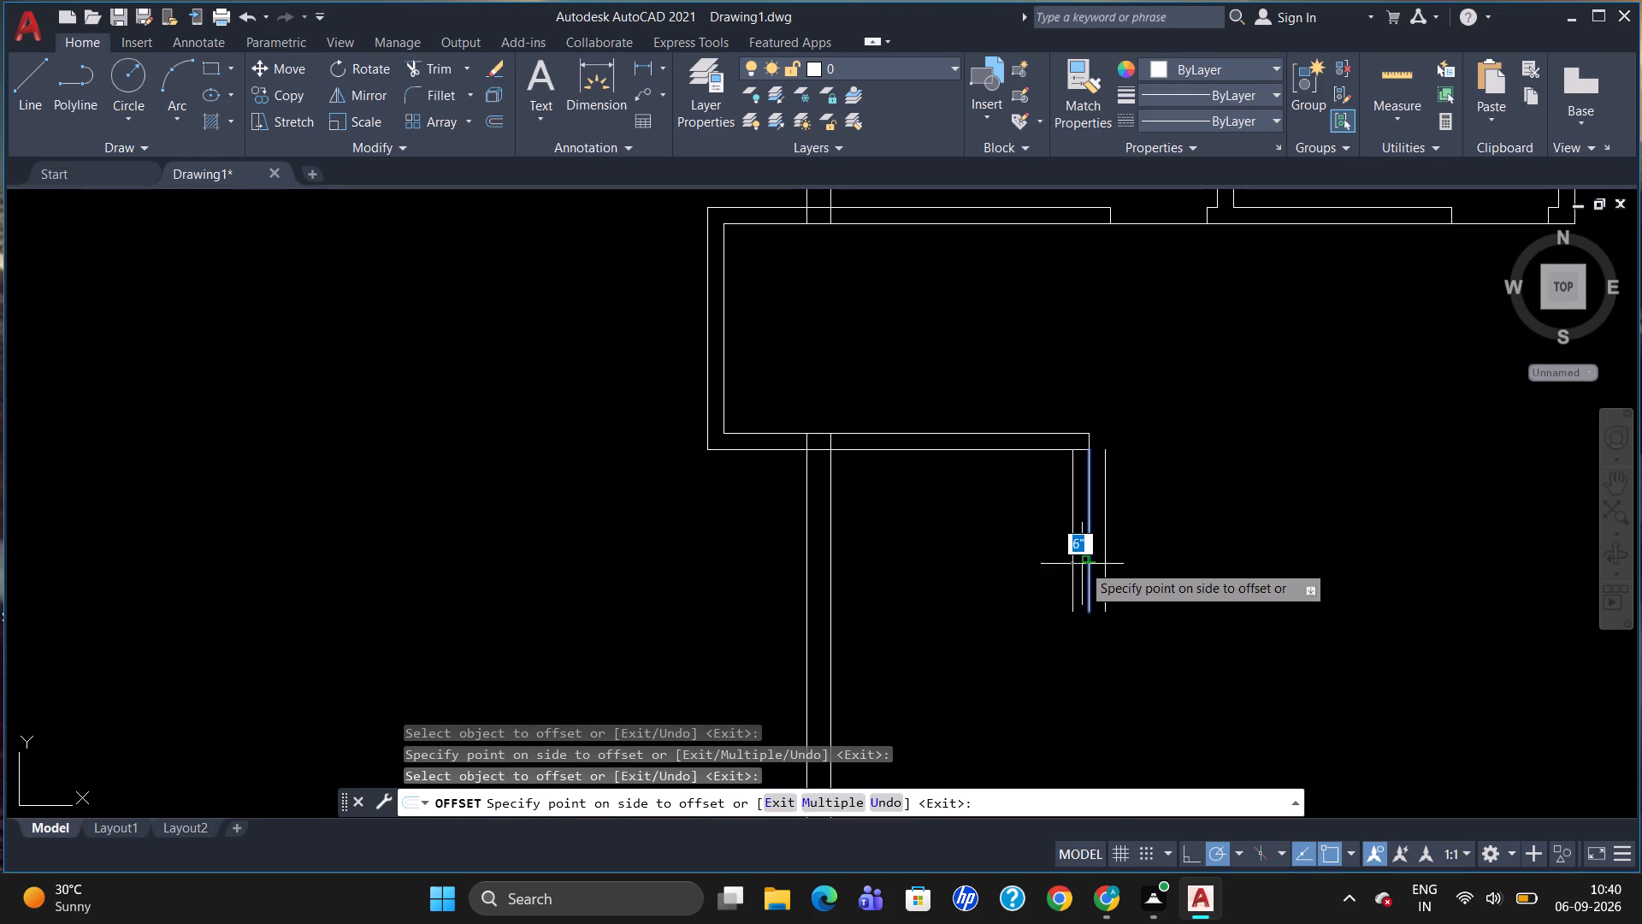
left_click(1067, 573)
key("Escape")
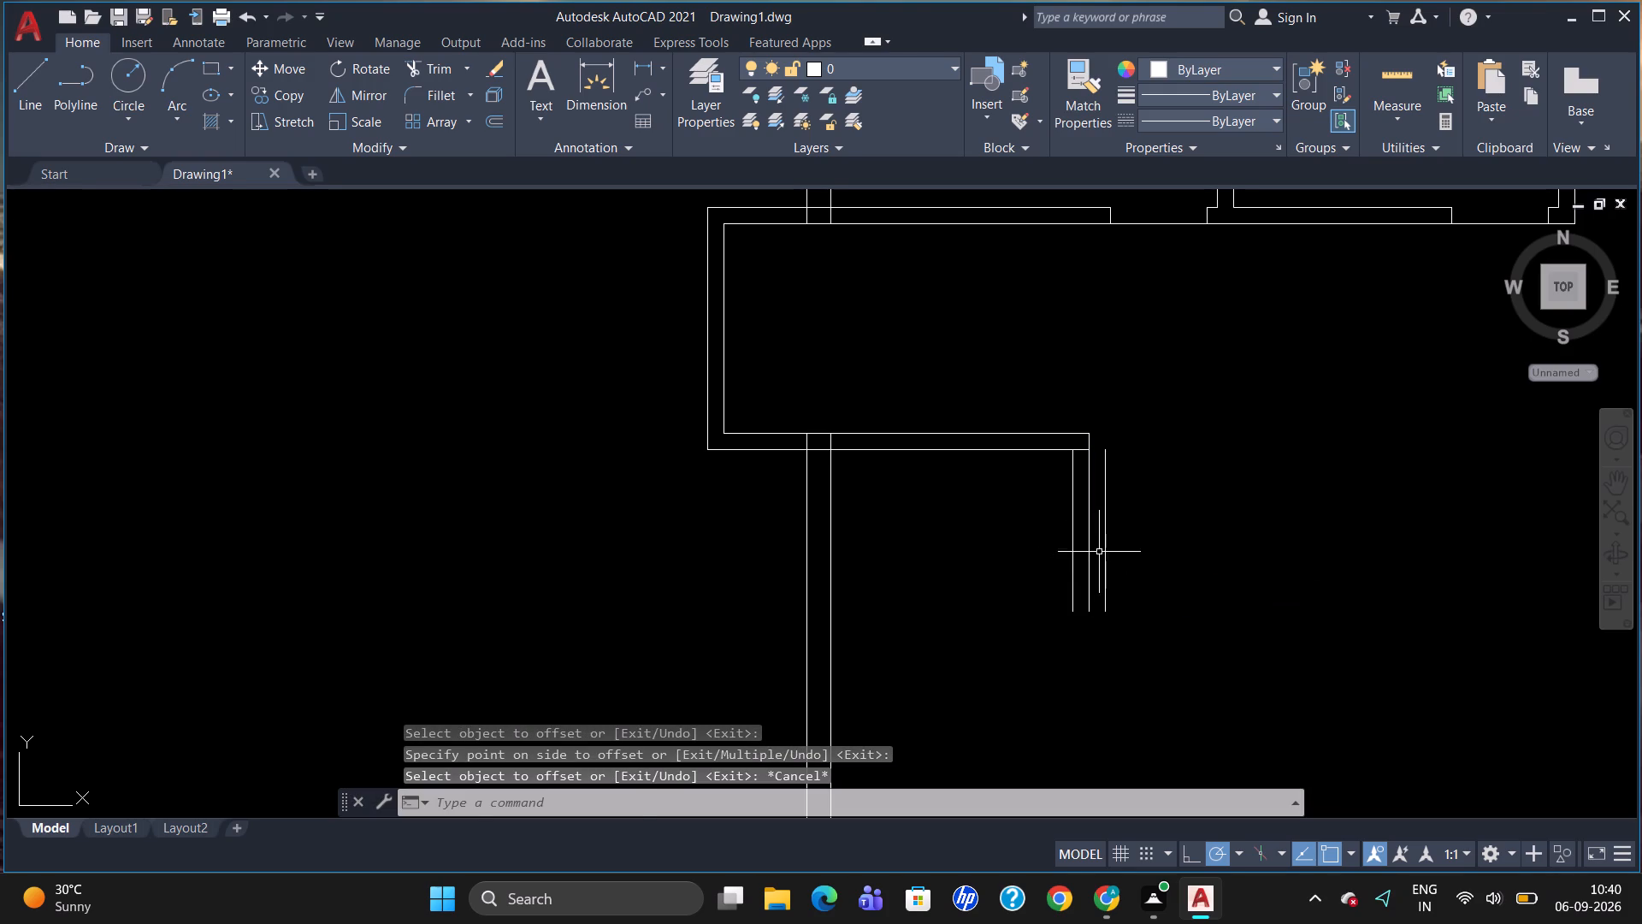
Erase the offset copy on the right side of the 5' vertical line.
left_click(1108, 543)
left_click(1104, 543)
key("Delete")
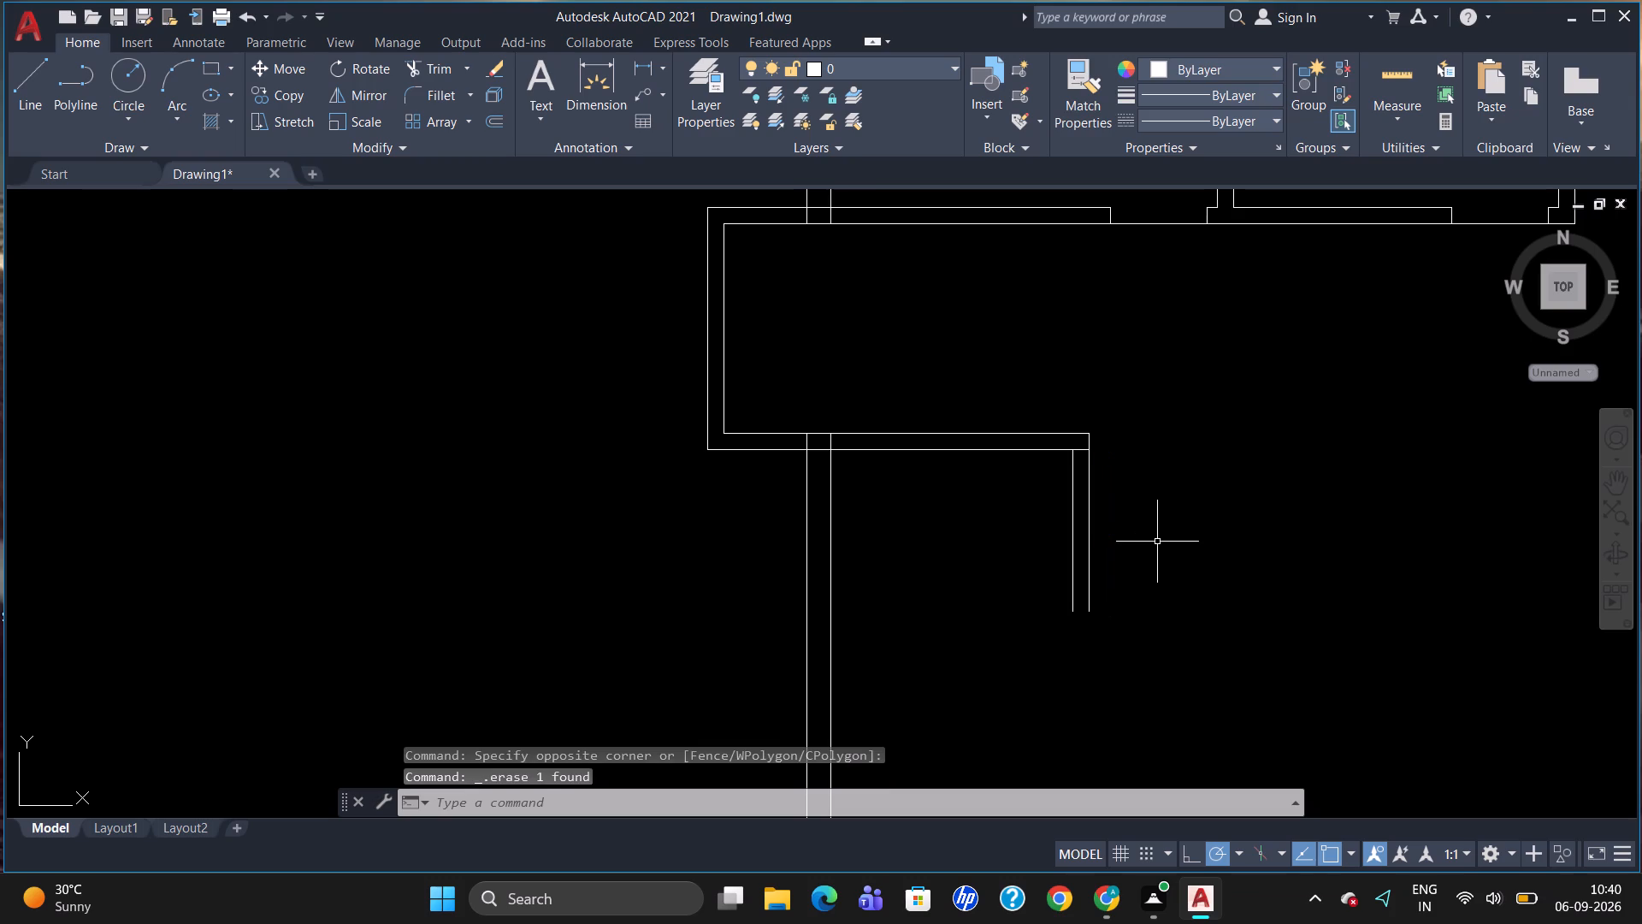
Draw a horizontal line from the left partition line's bottom end to the main left wall's inner line.
scroll(1155, 536, "down", 1)
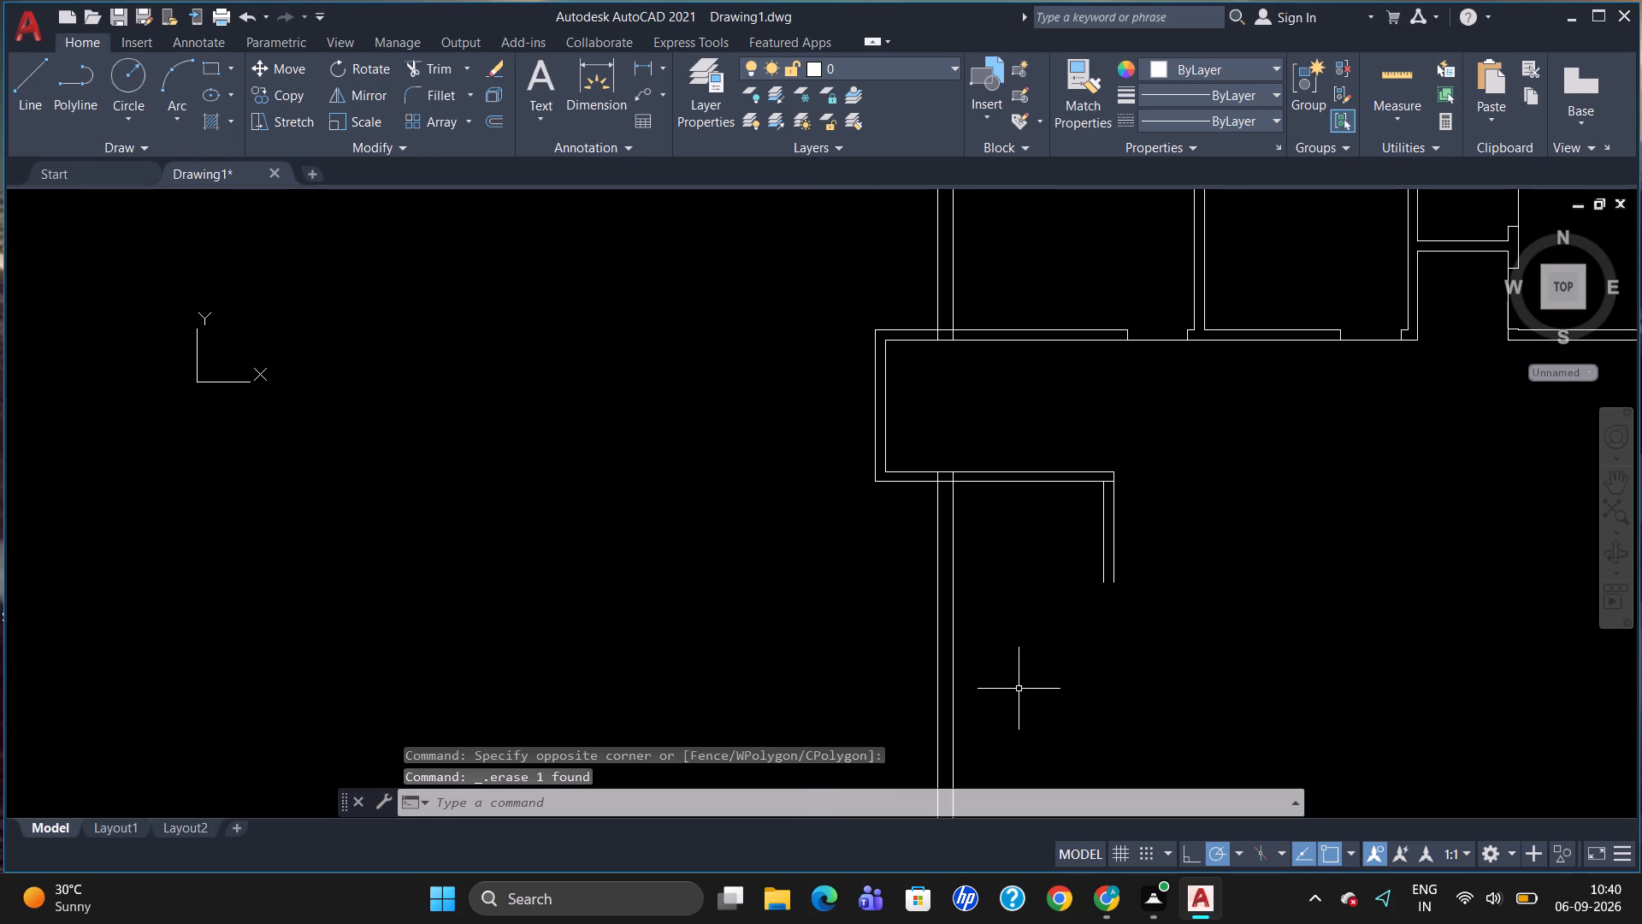
scroll(1054, 610, "up", 1)
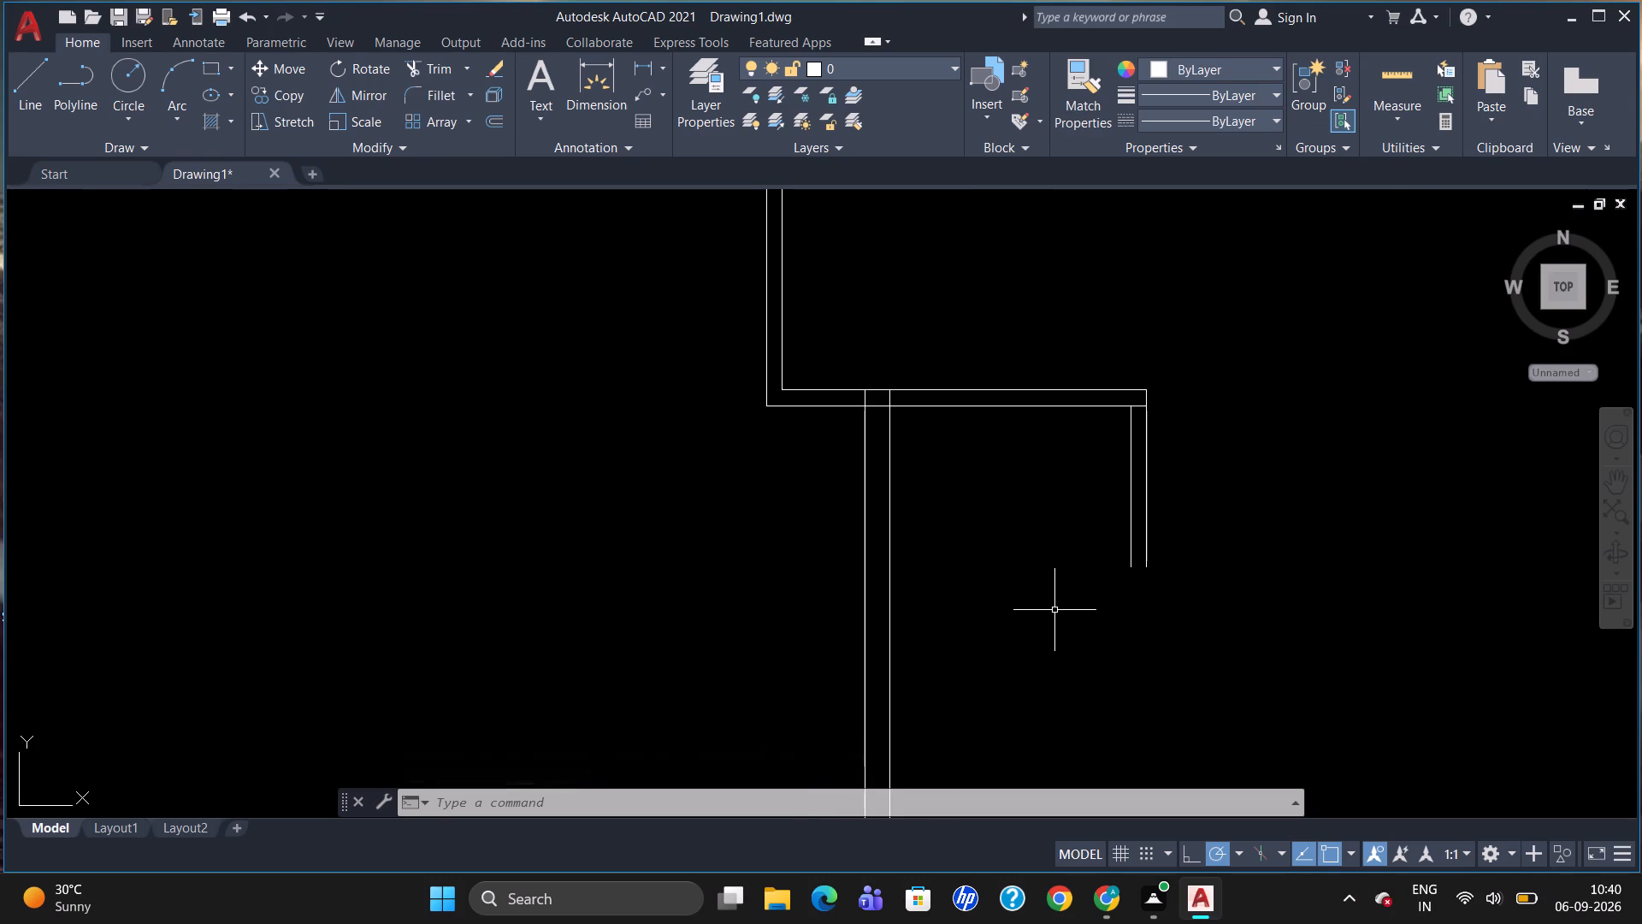
key("l")
key("Return")
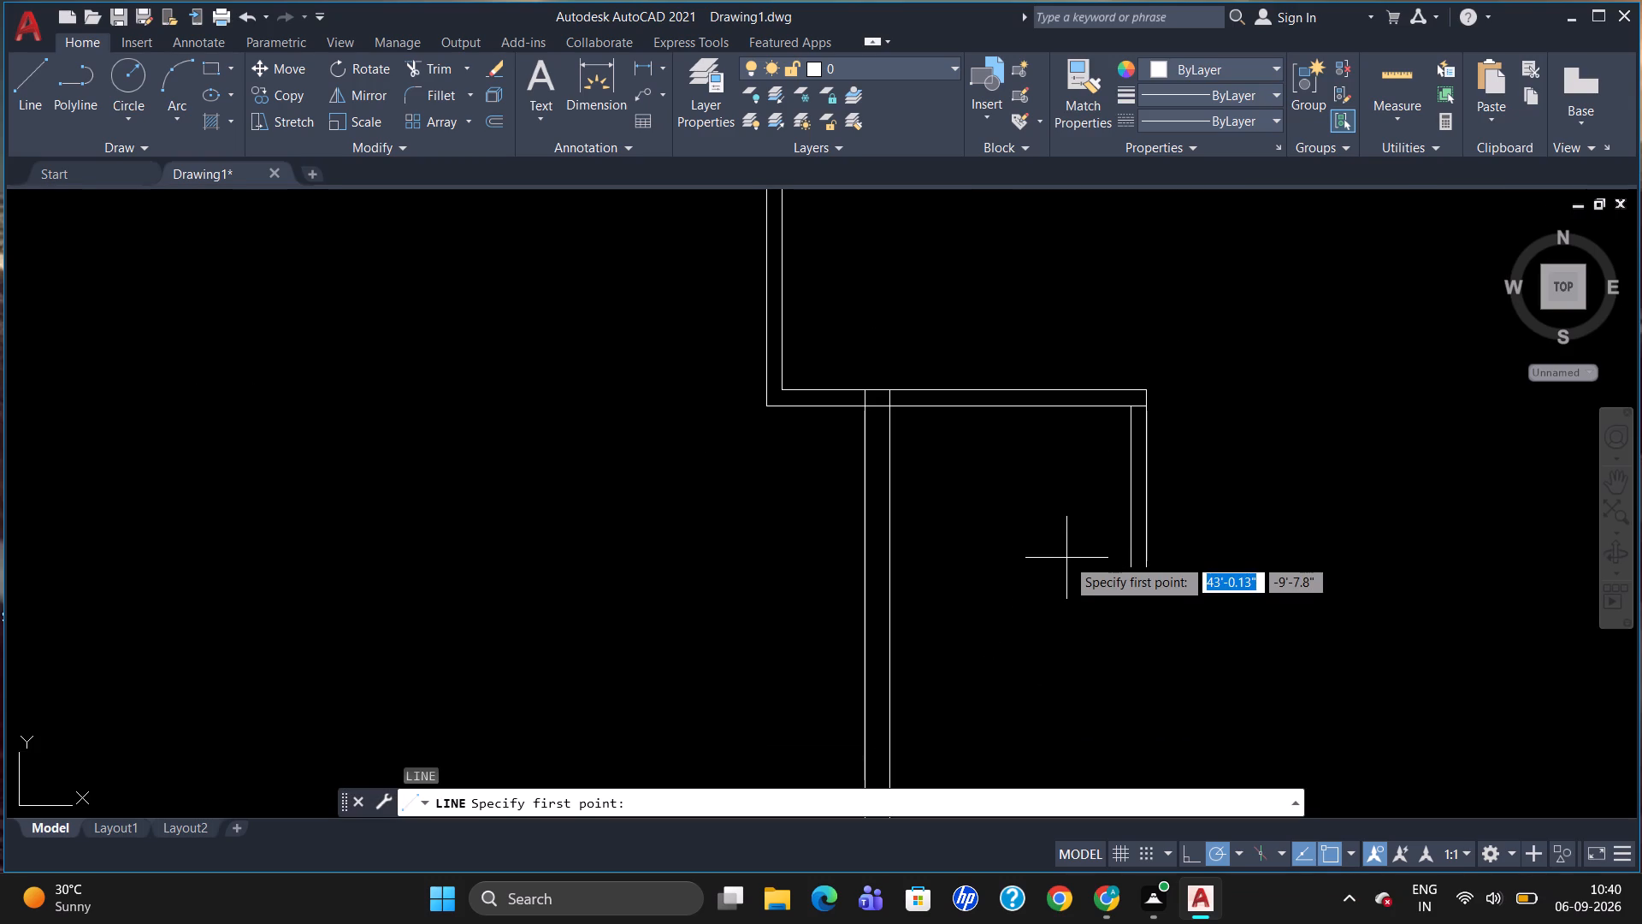
left_click(1125, 566)
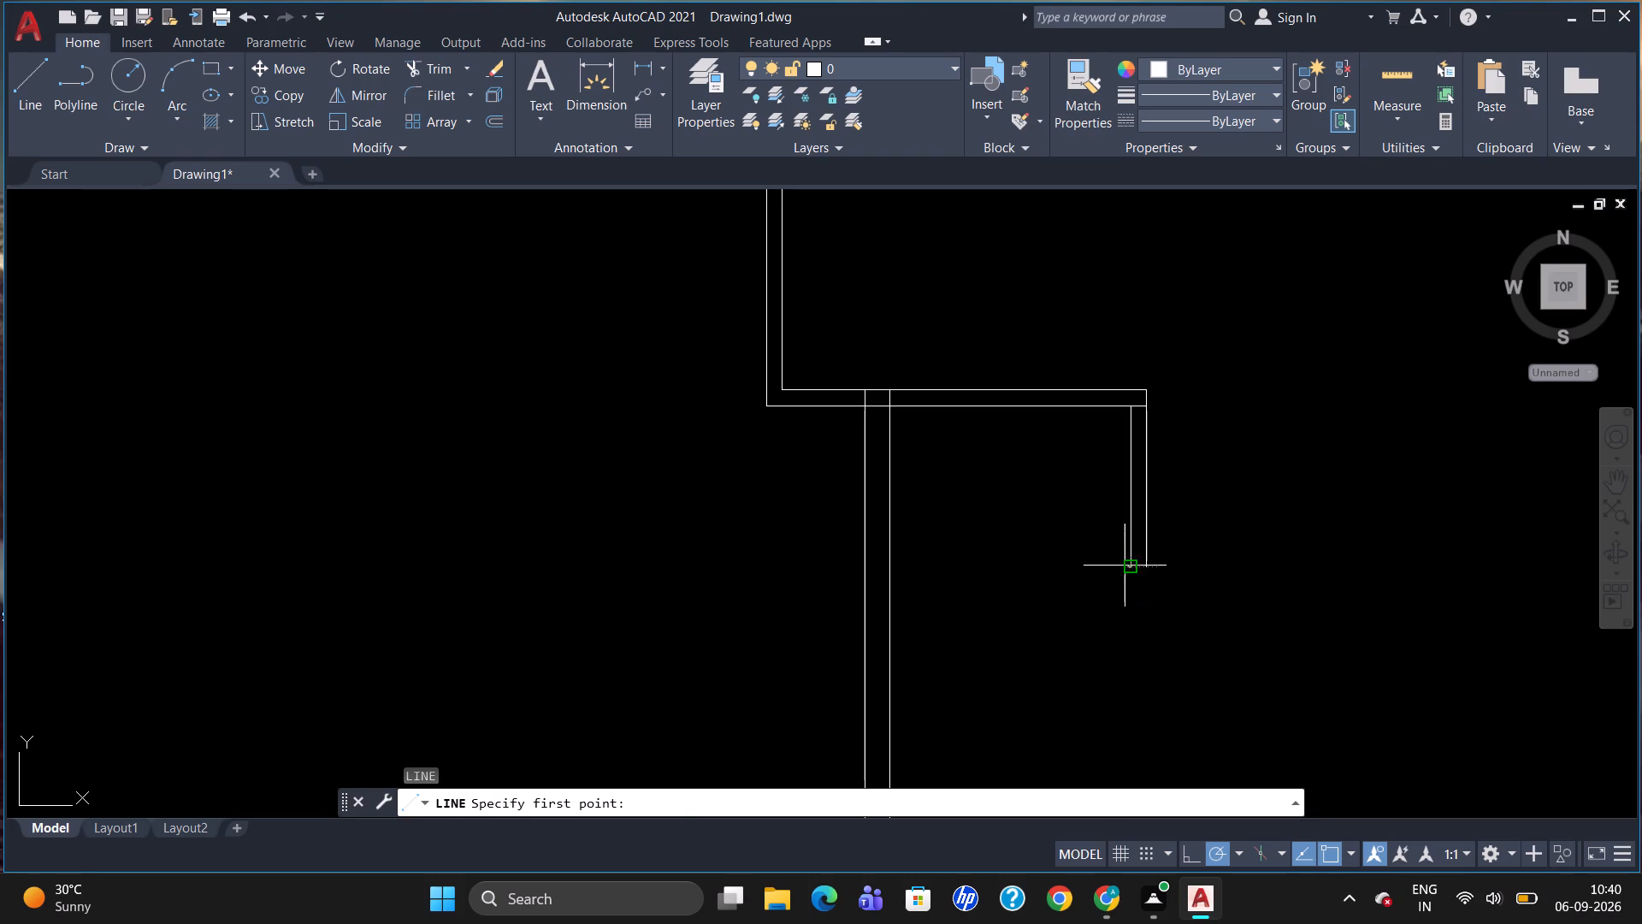
left_click(887, 566)
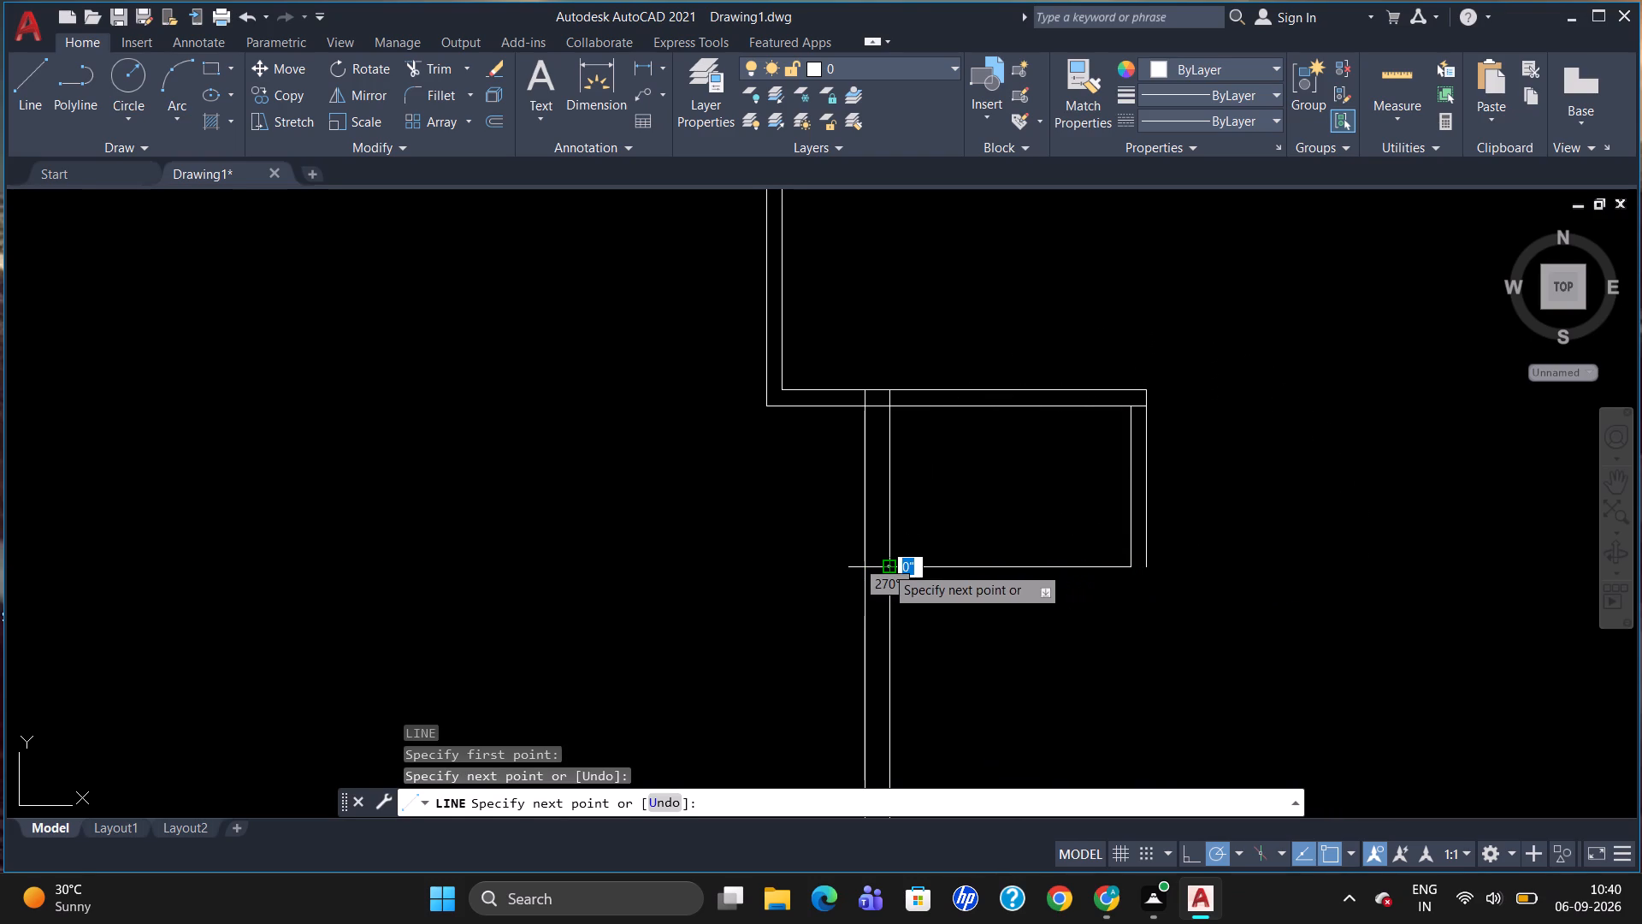
key("Escape")
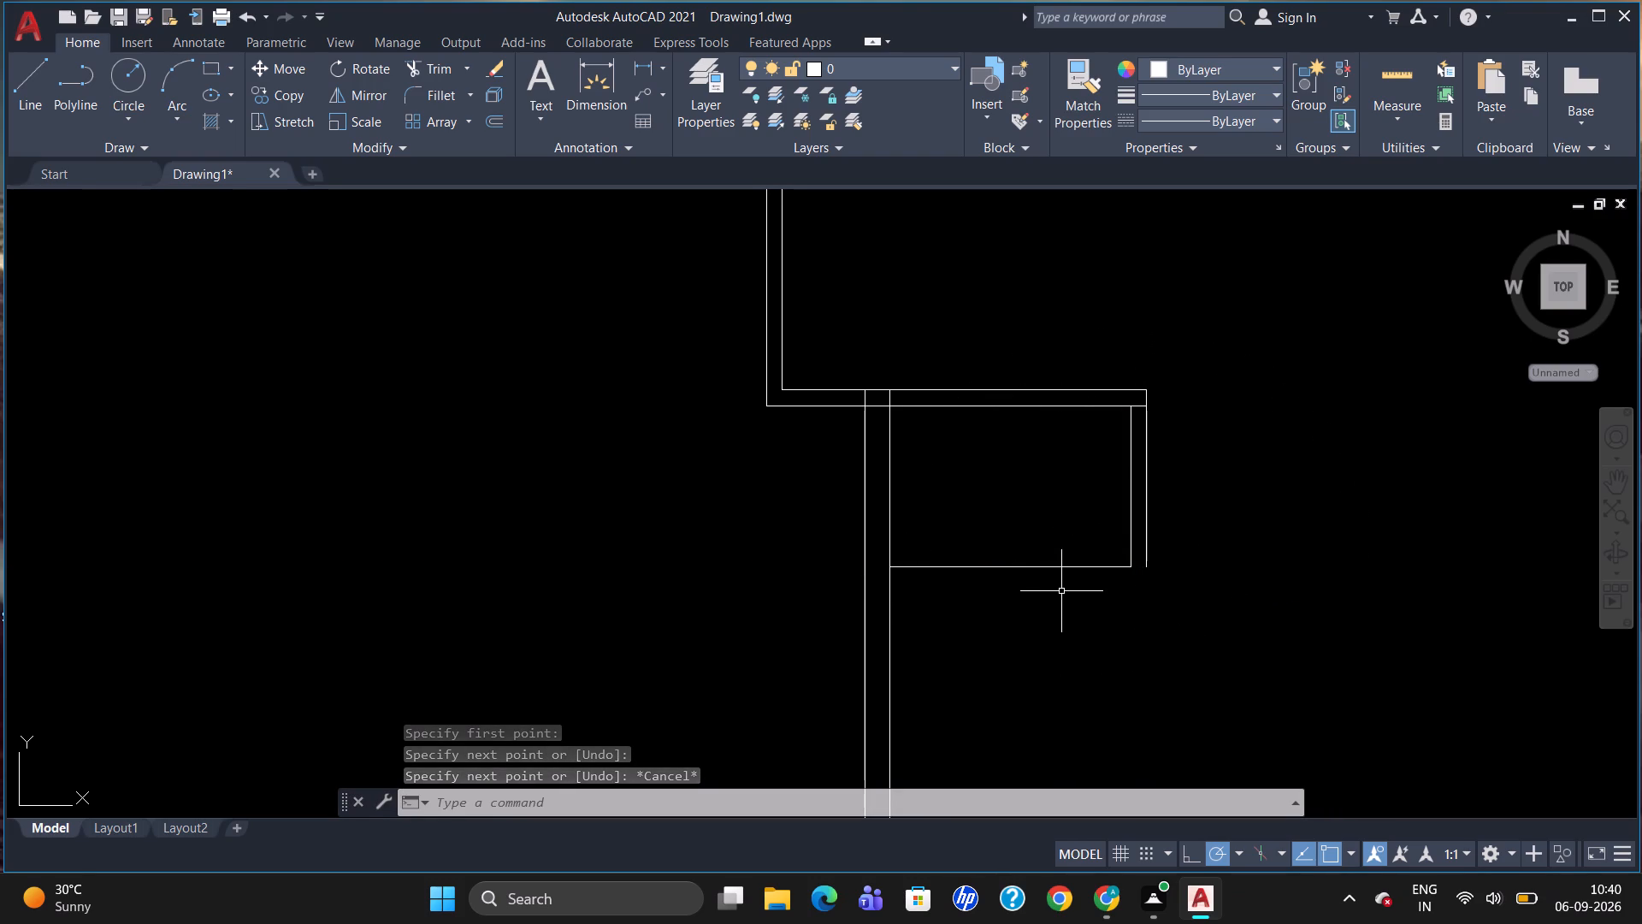
Offset the new horizontal line 6" downward to form the small room's lower partition.
key("o")
key("Return")
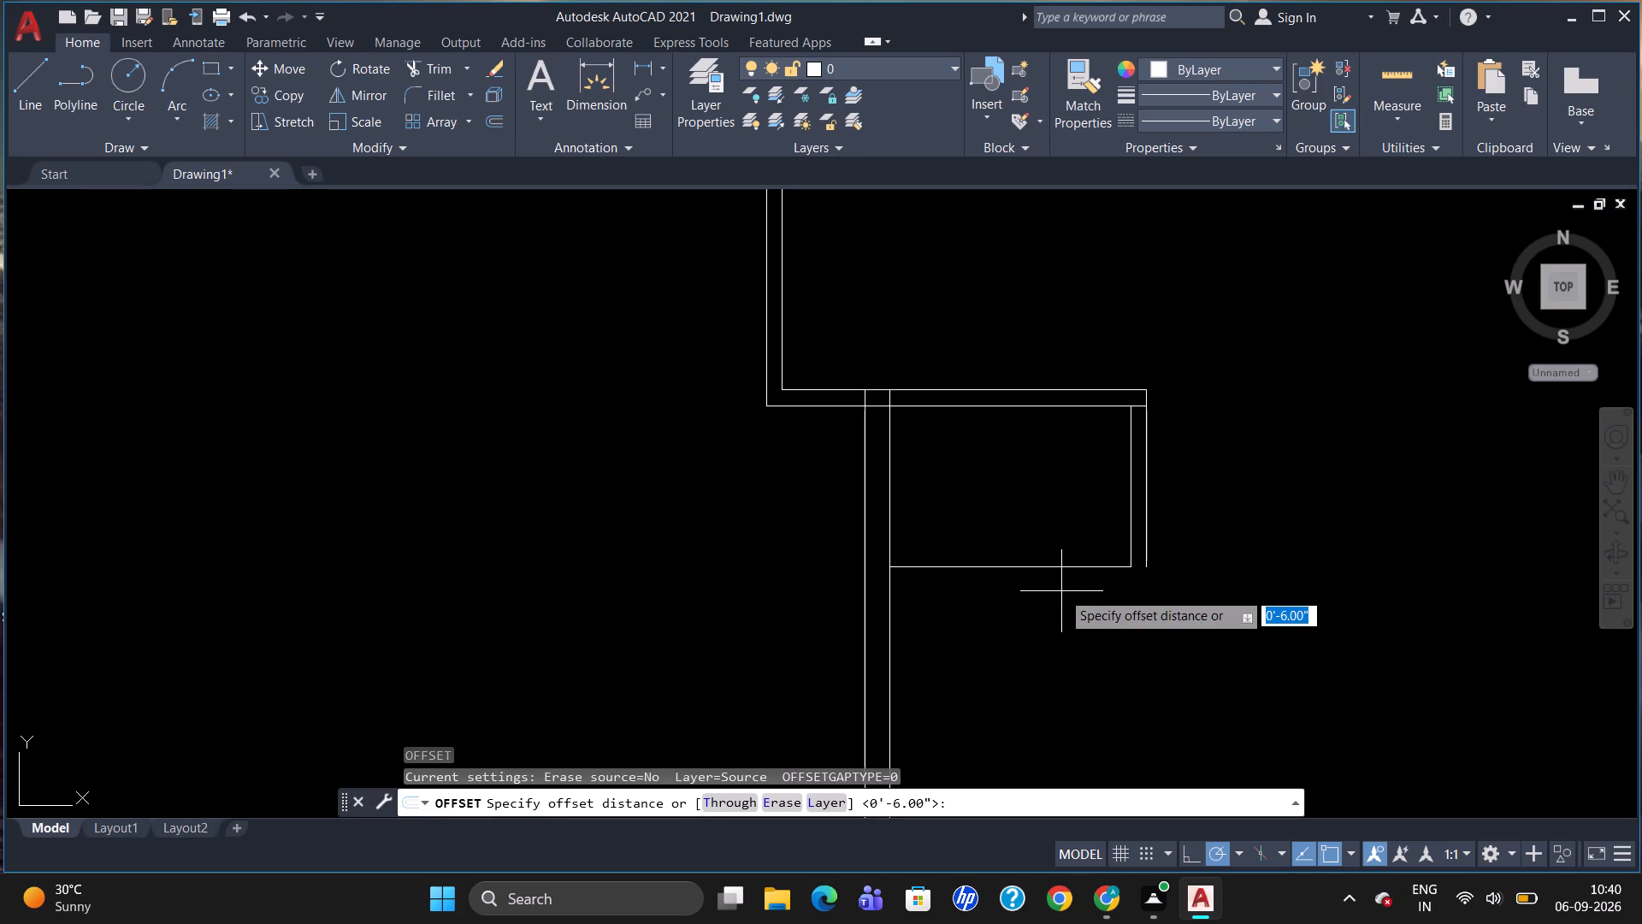
type("6\"")
key("Return")
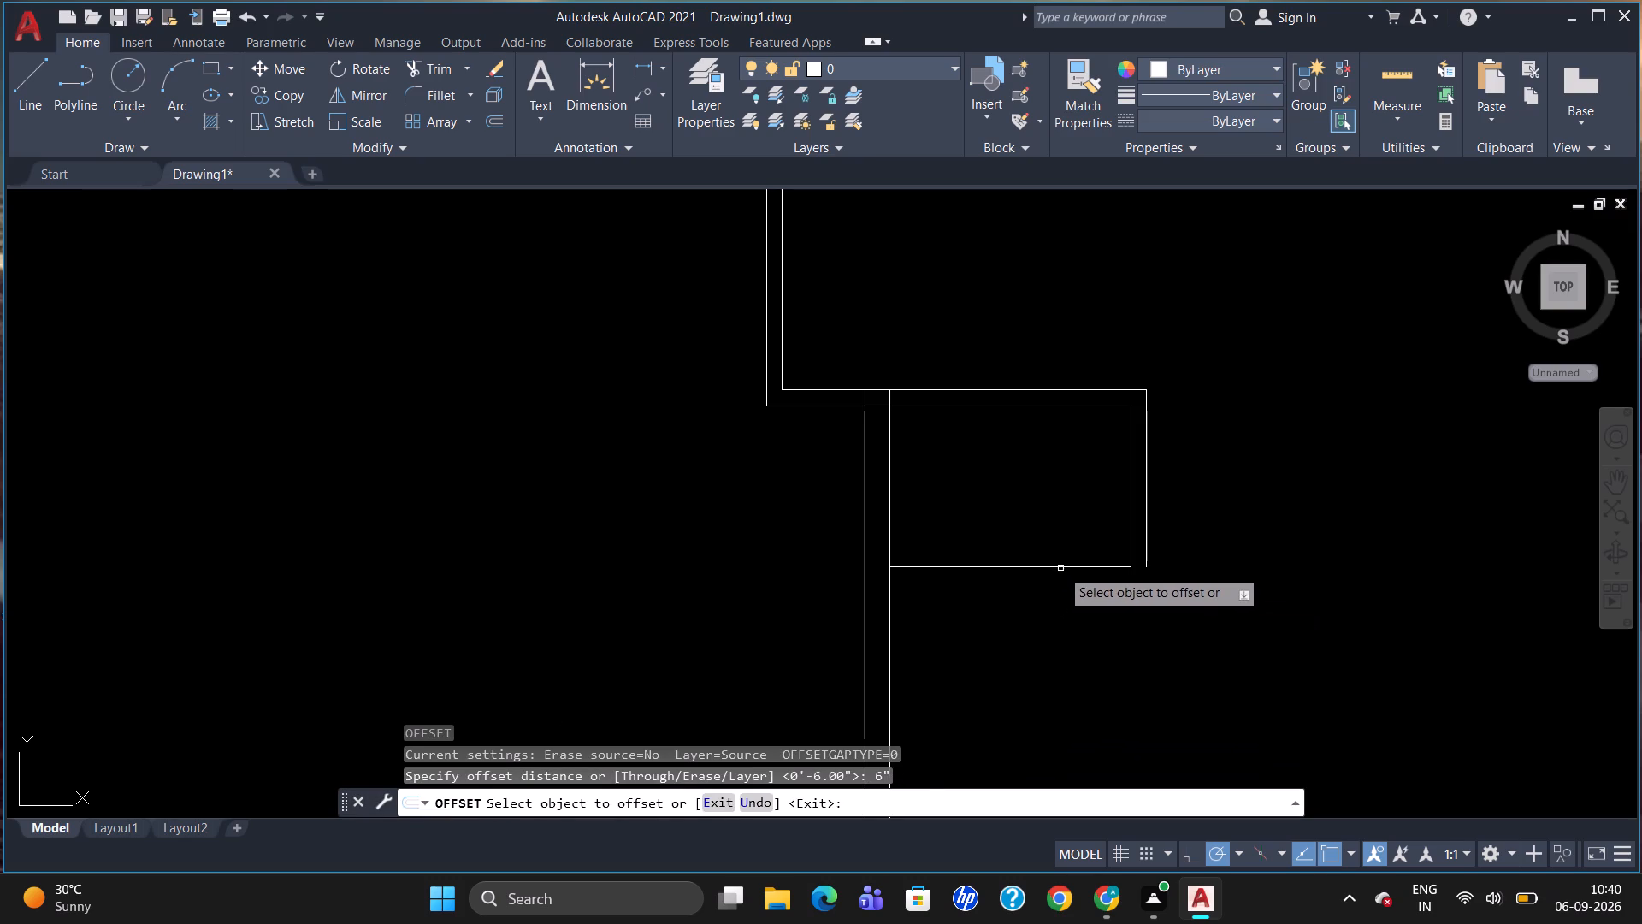
left_click(1061, 568)
left_click(1062, 581)
key("Escape")
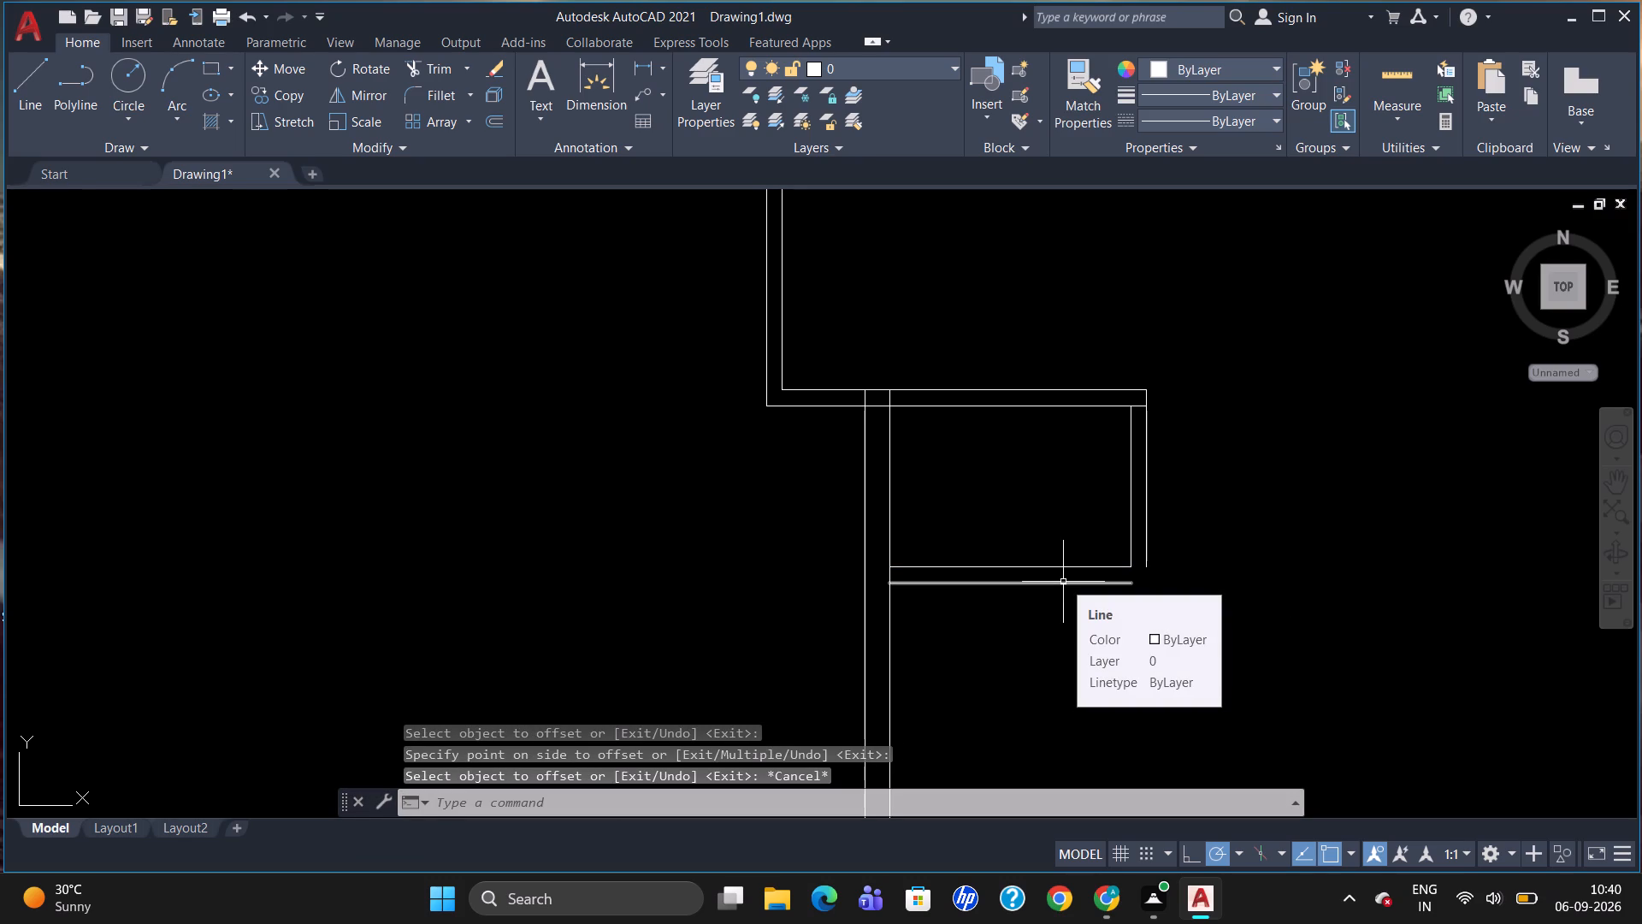
Draw a short horizontal line from the lower partition line's right end, rightward past the 5' vertical partition.
key("l")
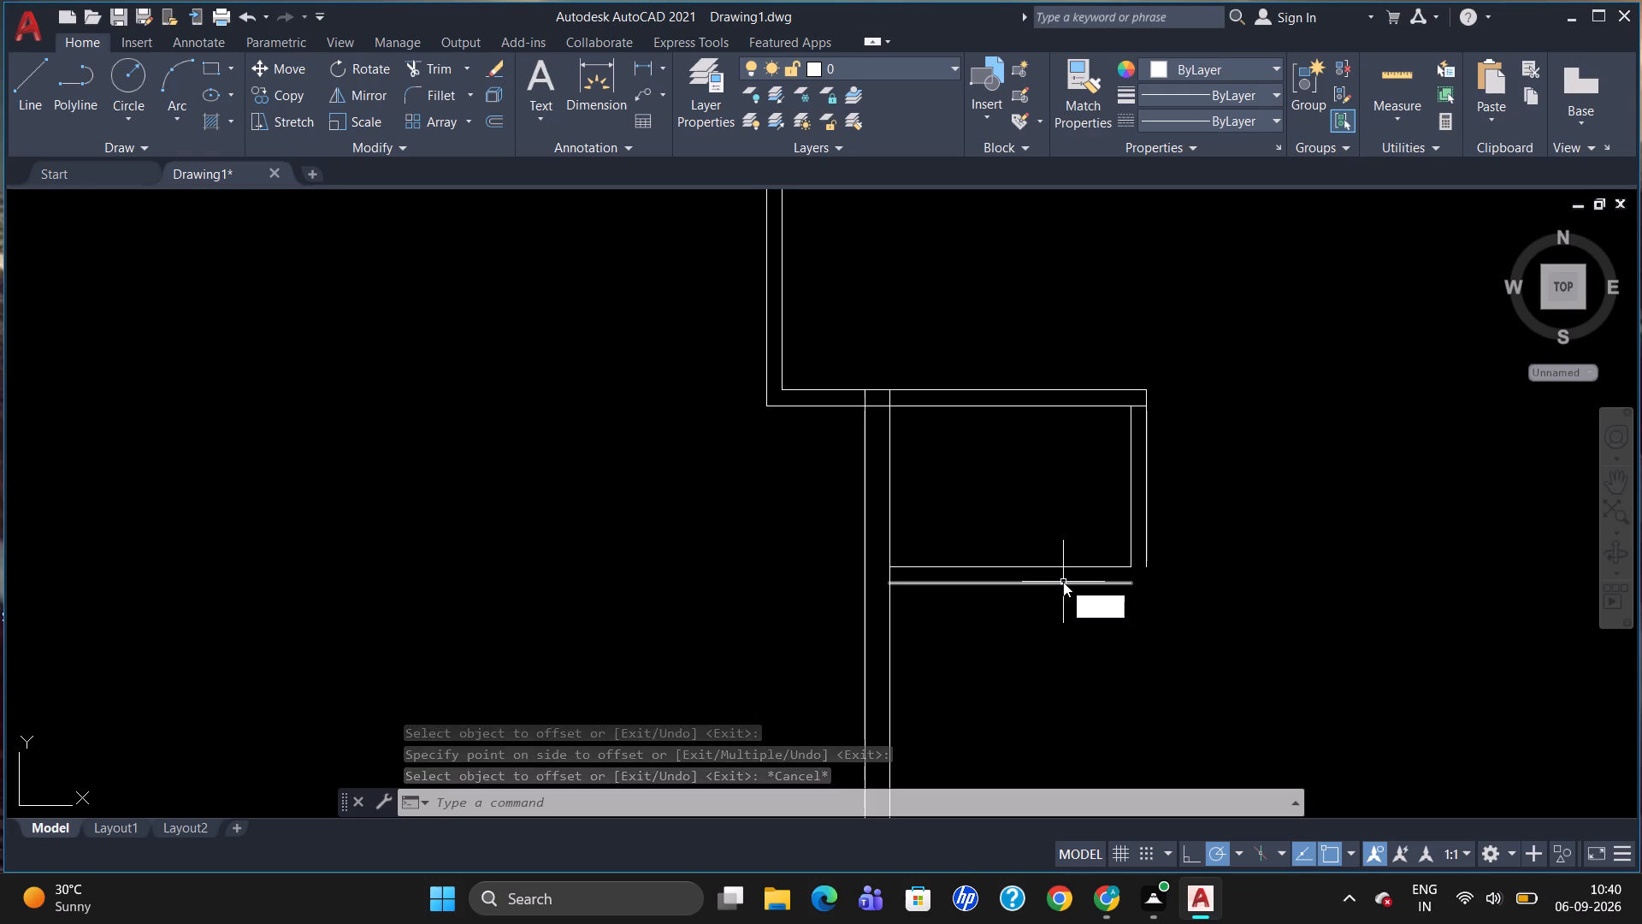
key("Return")
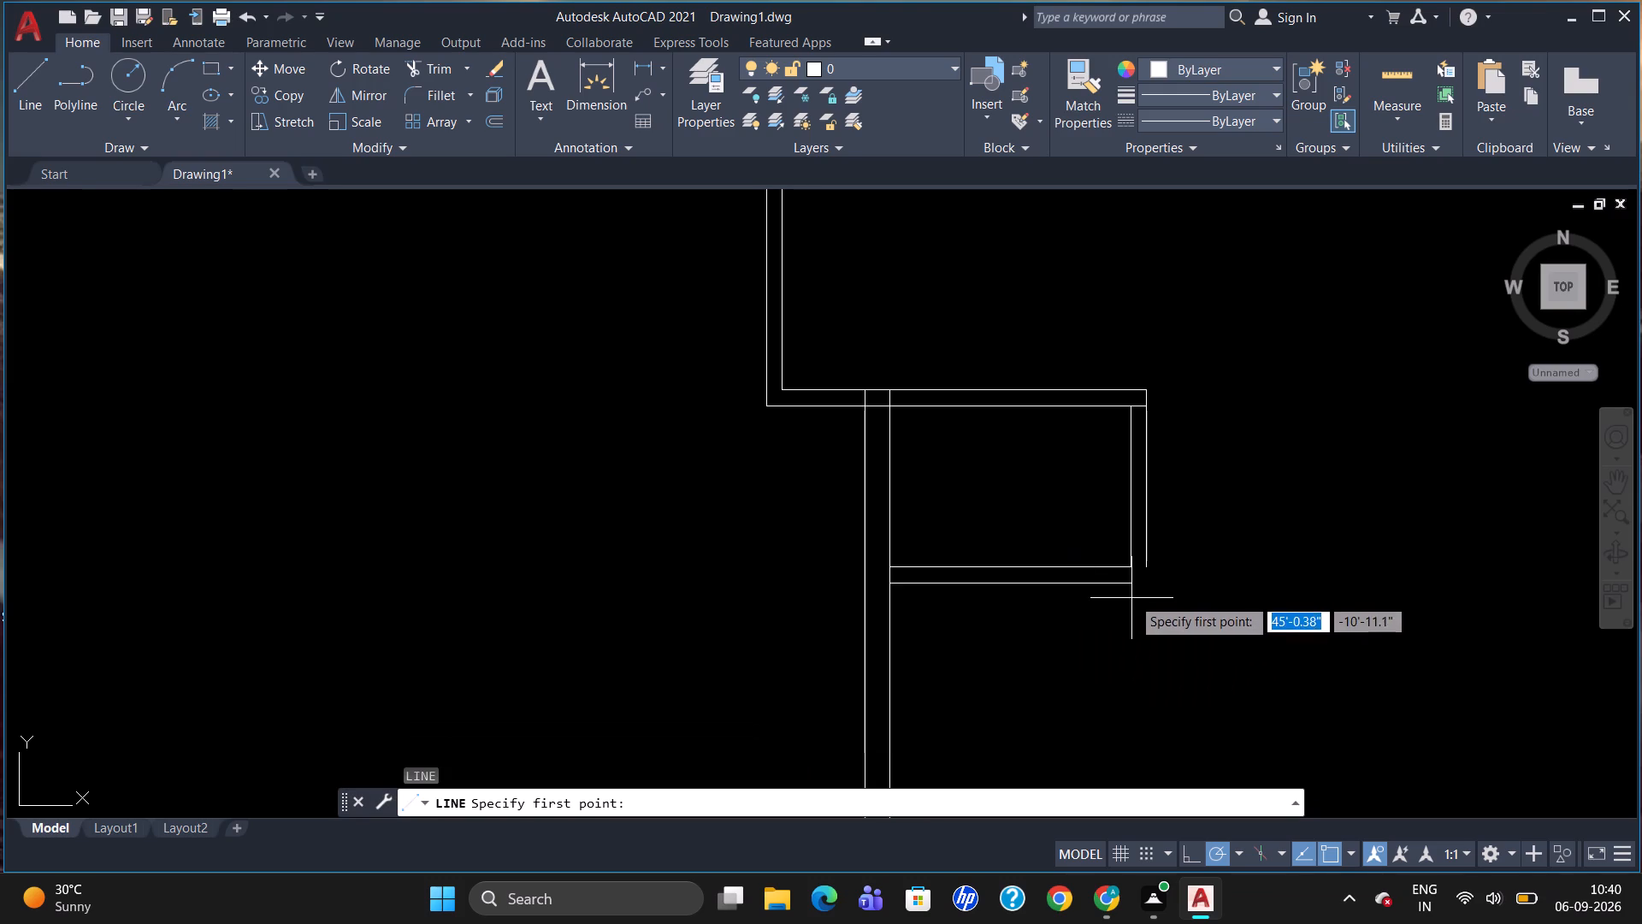
left_click(1127, 588)
left_click(1189, 578)
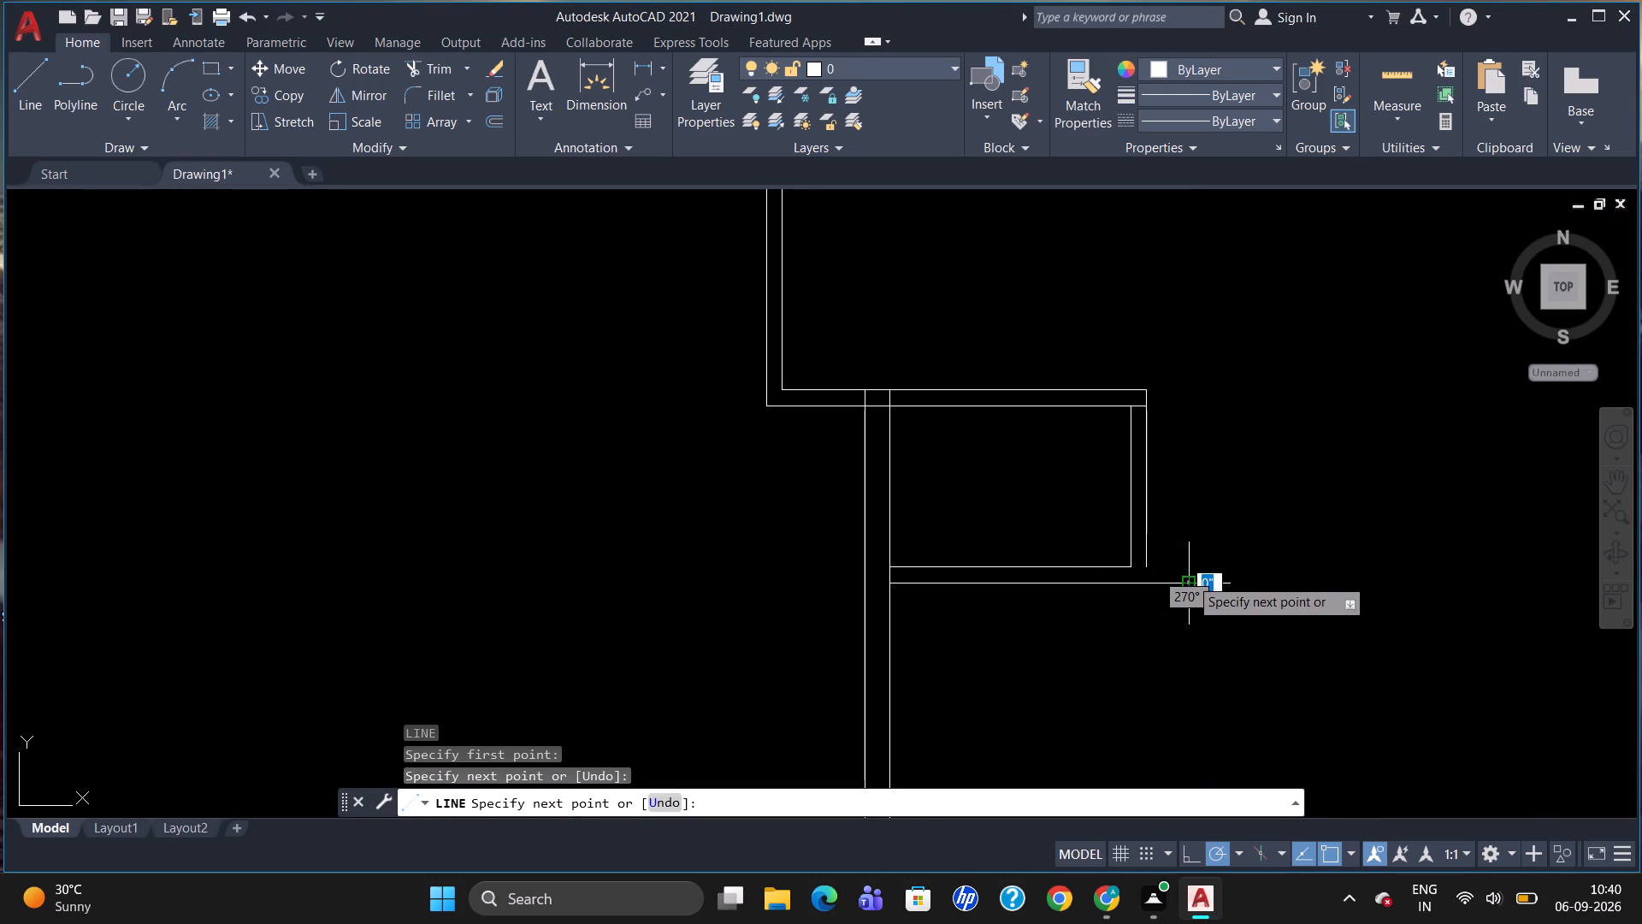
key("Escape")
Extend the 5' partition's right line down to the short horizontal line.
type("EX")
key("Return")
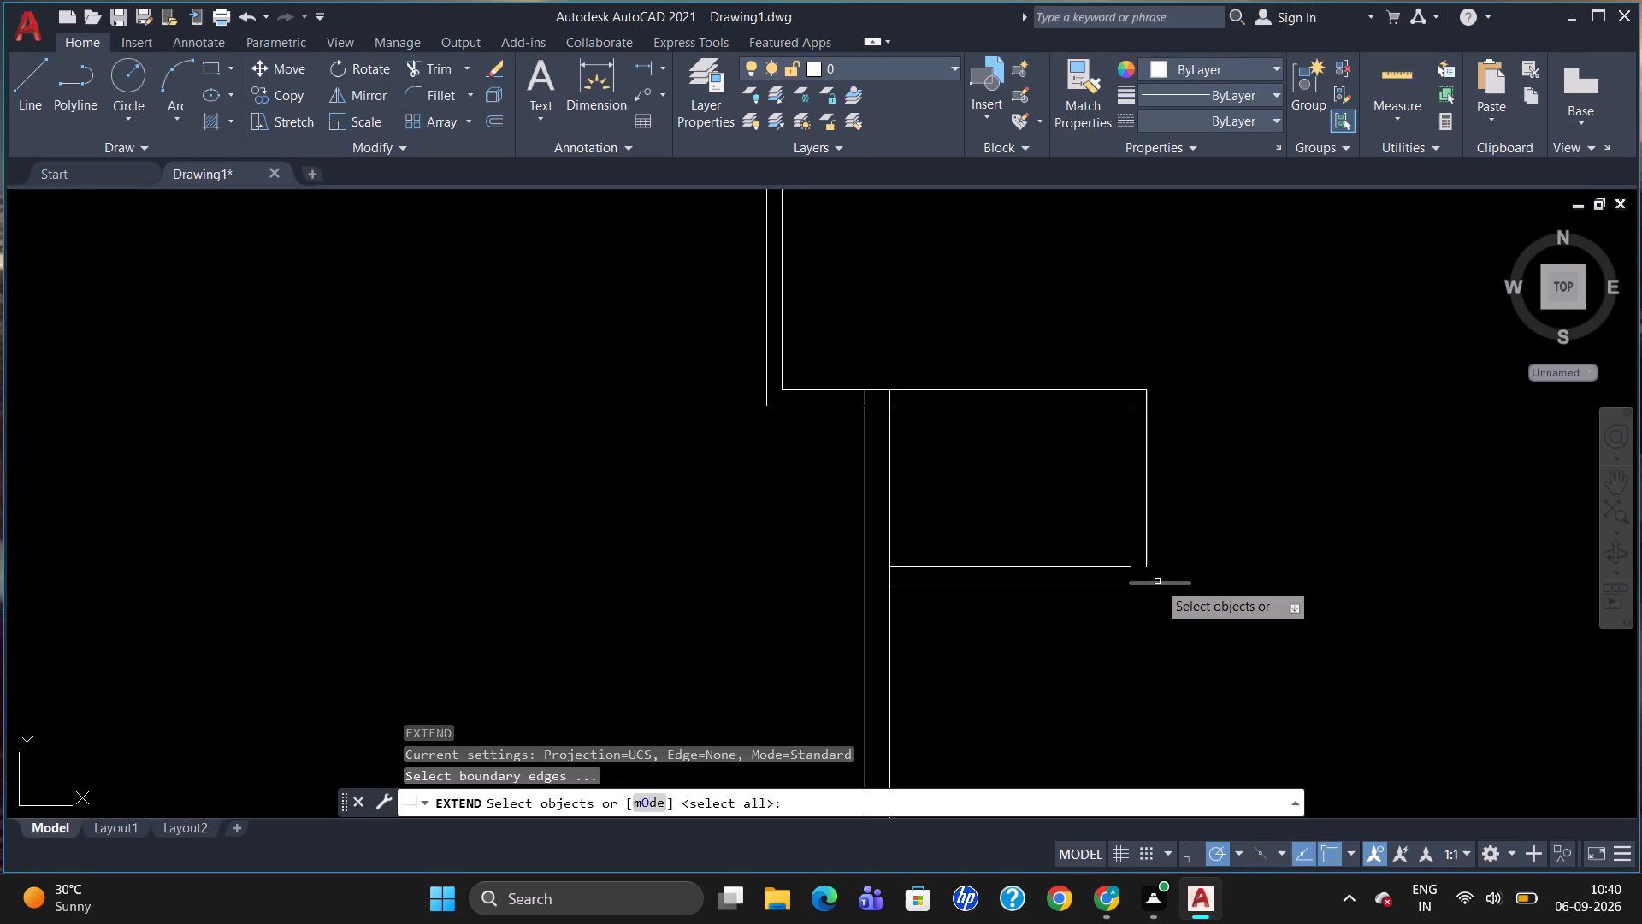
left_click(1157, 582)
key("Return")
left_click(1149, 551)
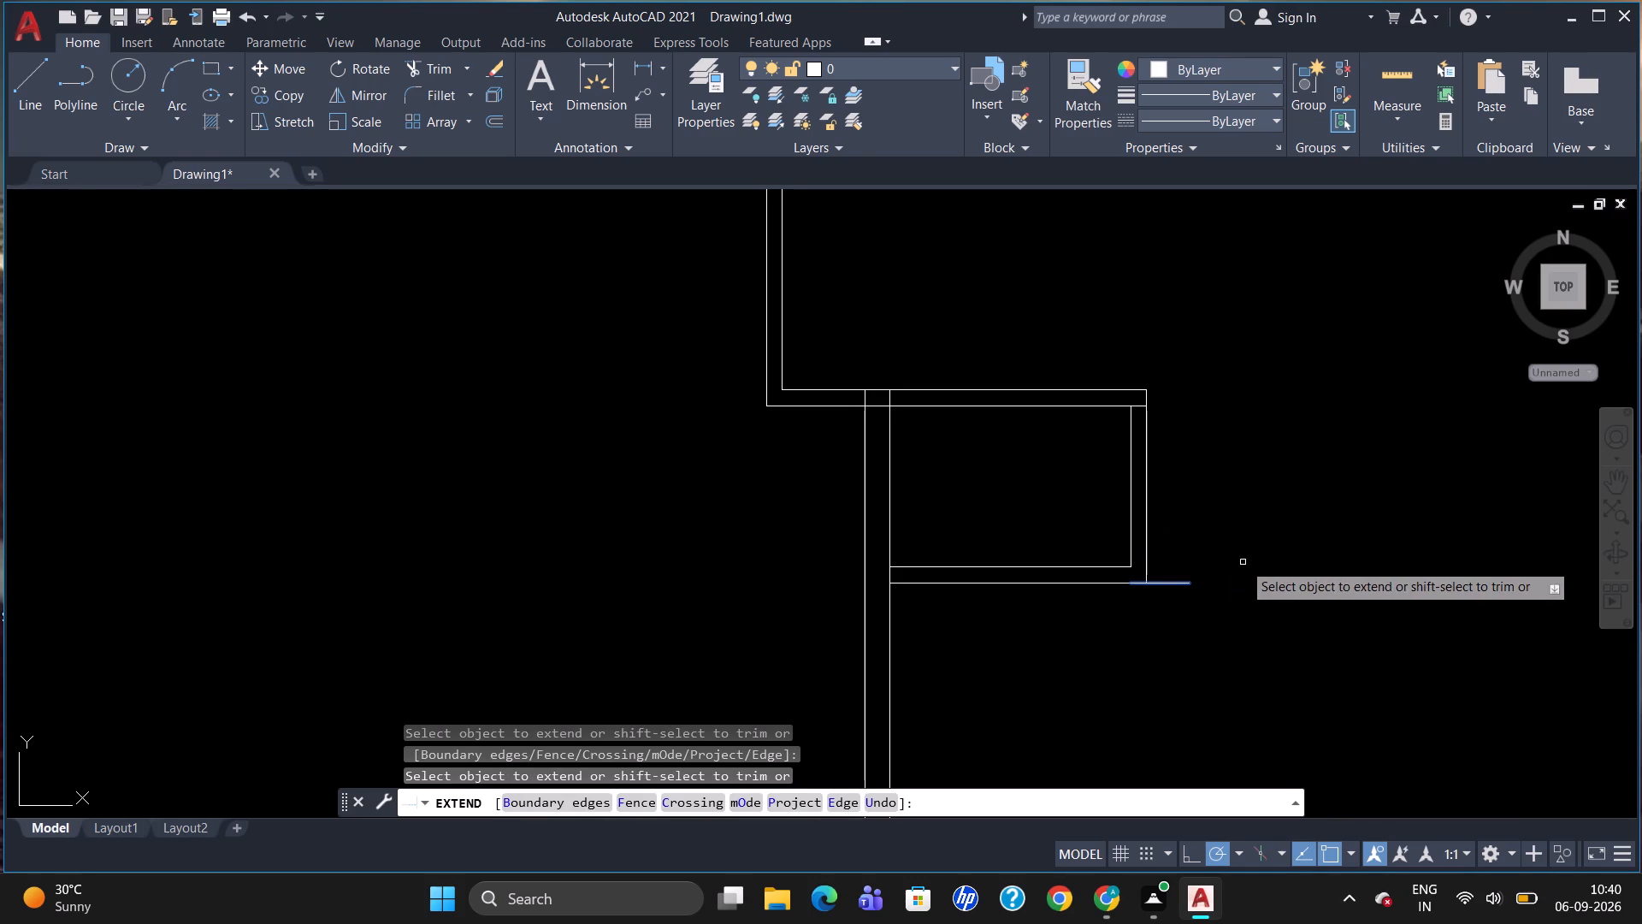
key("Escape")
Trim the short horizontal line's excess to the right of the vertical partition.
type("TR")
key("Return")
key("Return")
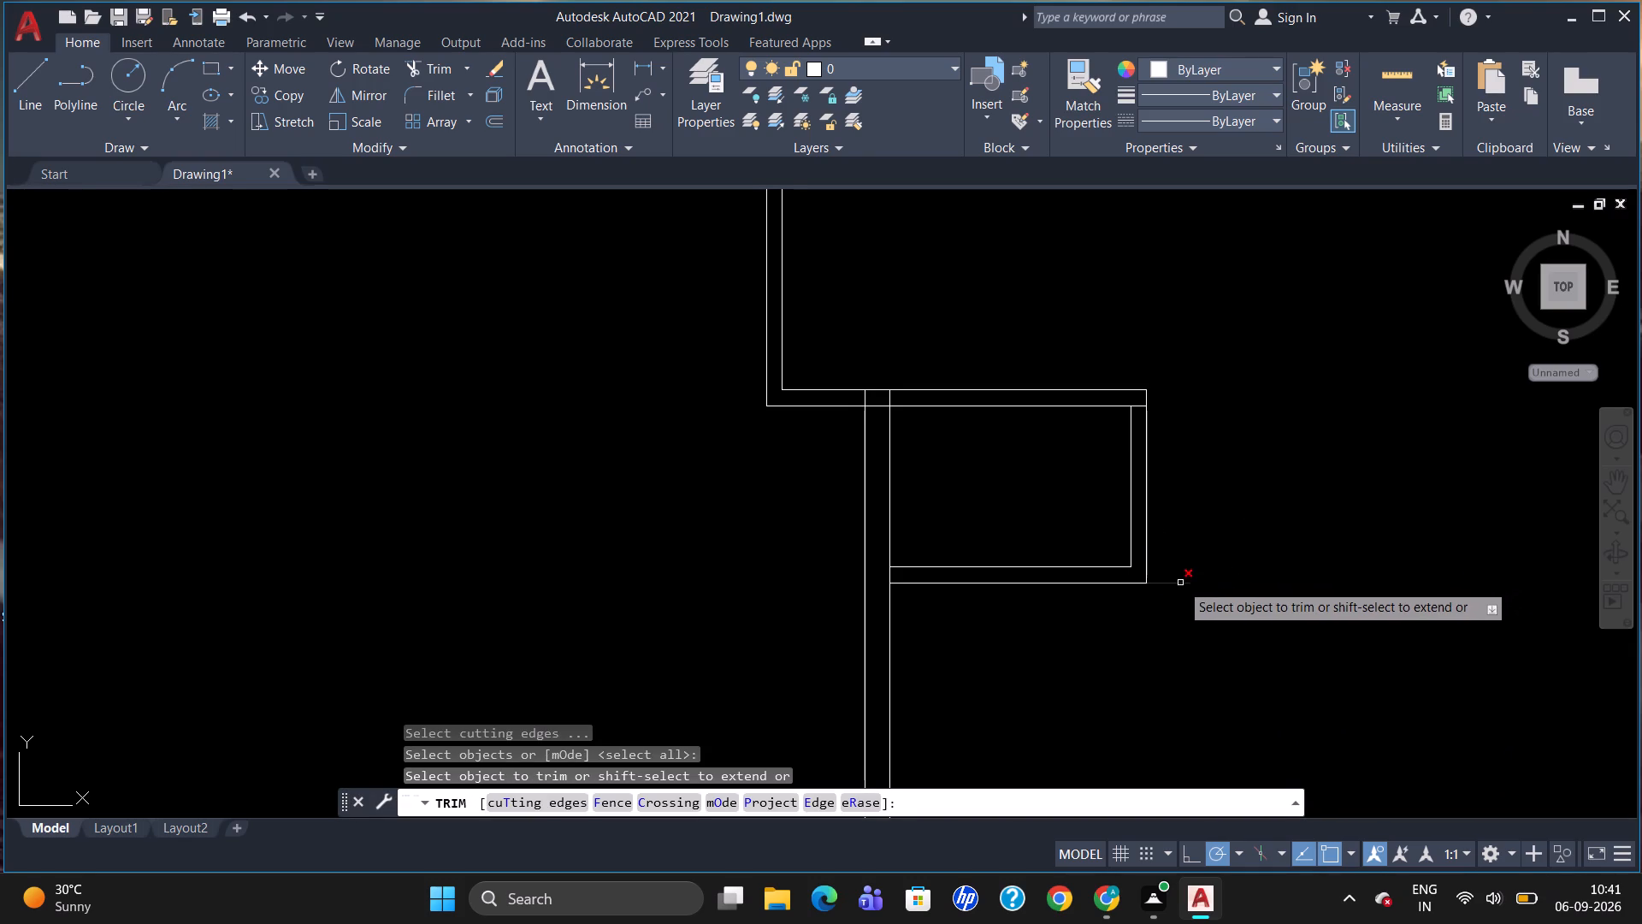
left_click(1180, 583)
key("Escape")
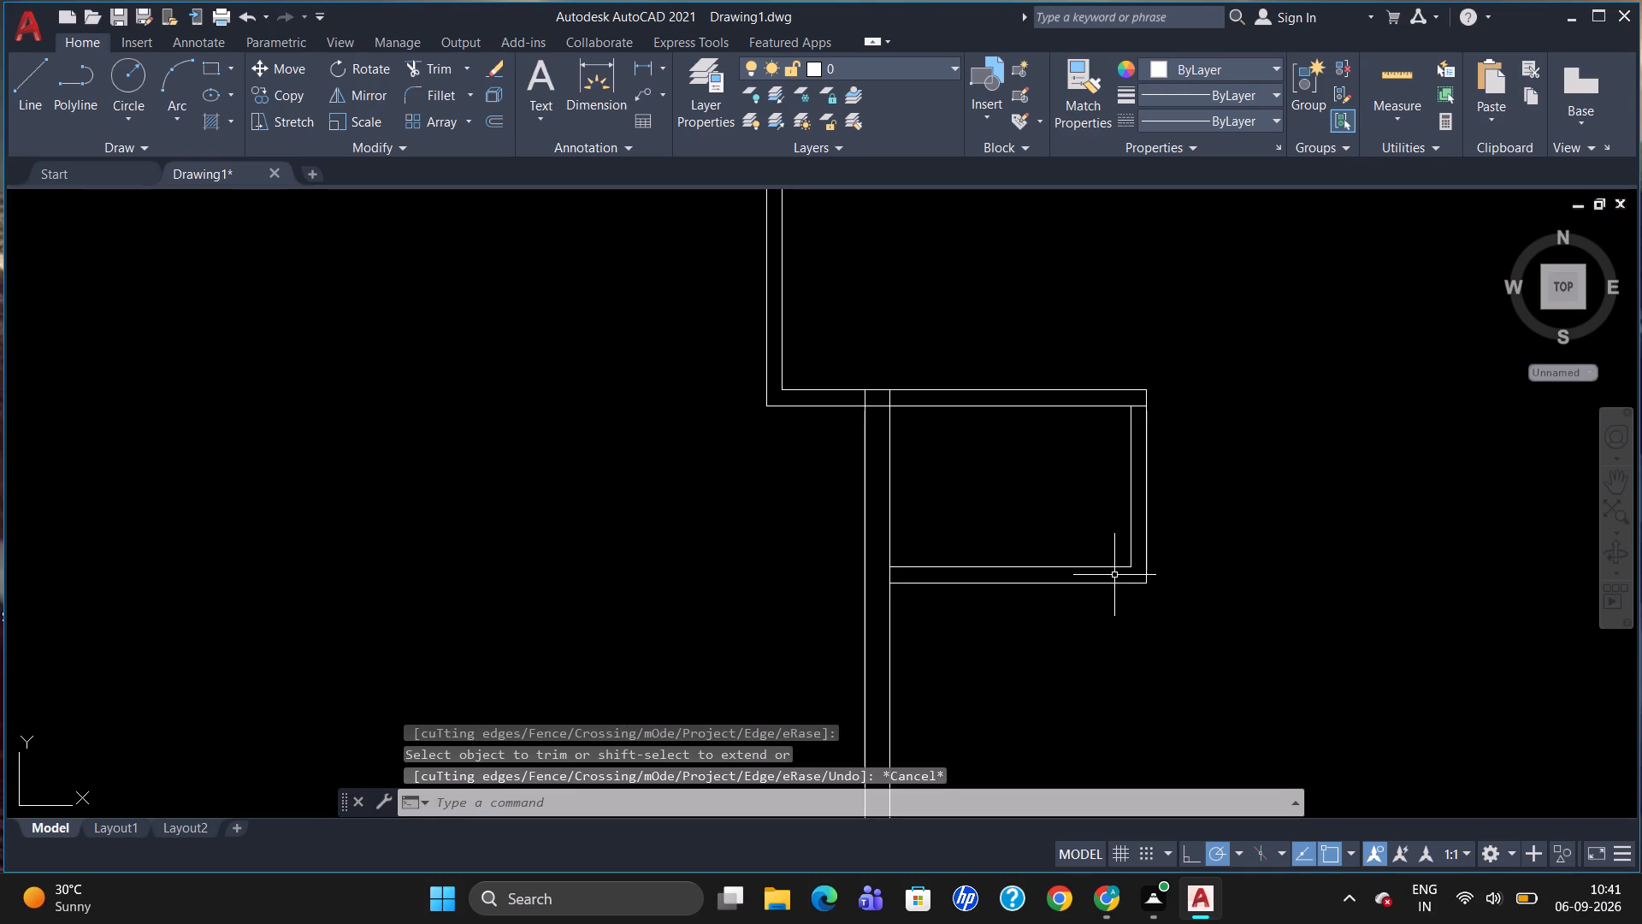
Draw a jamb line across the small room's lower partition, tracked 4" left of the room's inner lower-right corner.
scroll(1114, 575, "up", 1)
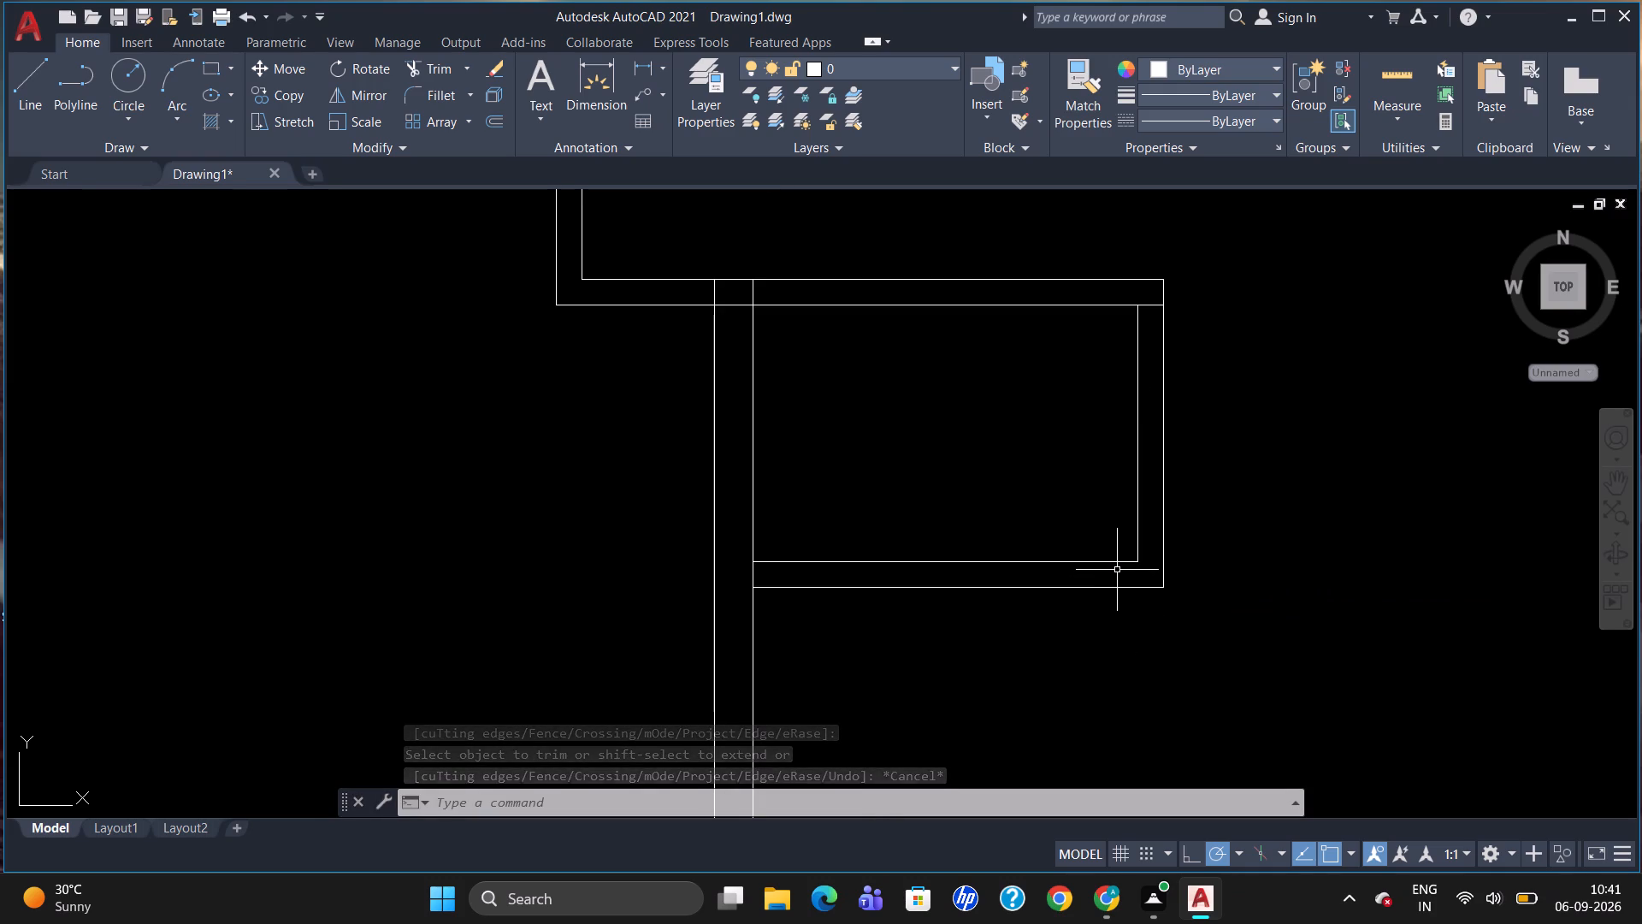
key("l")
key("Return")
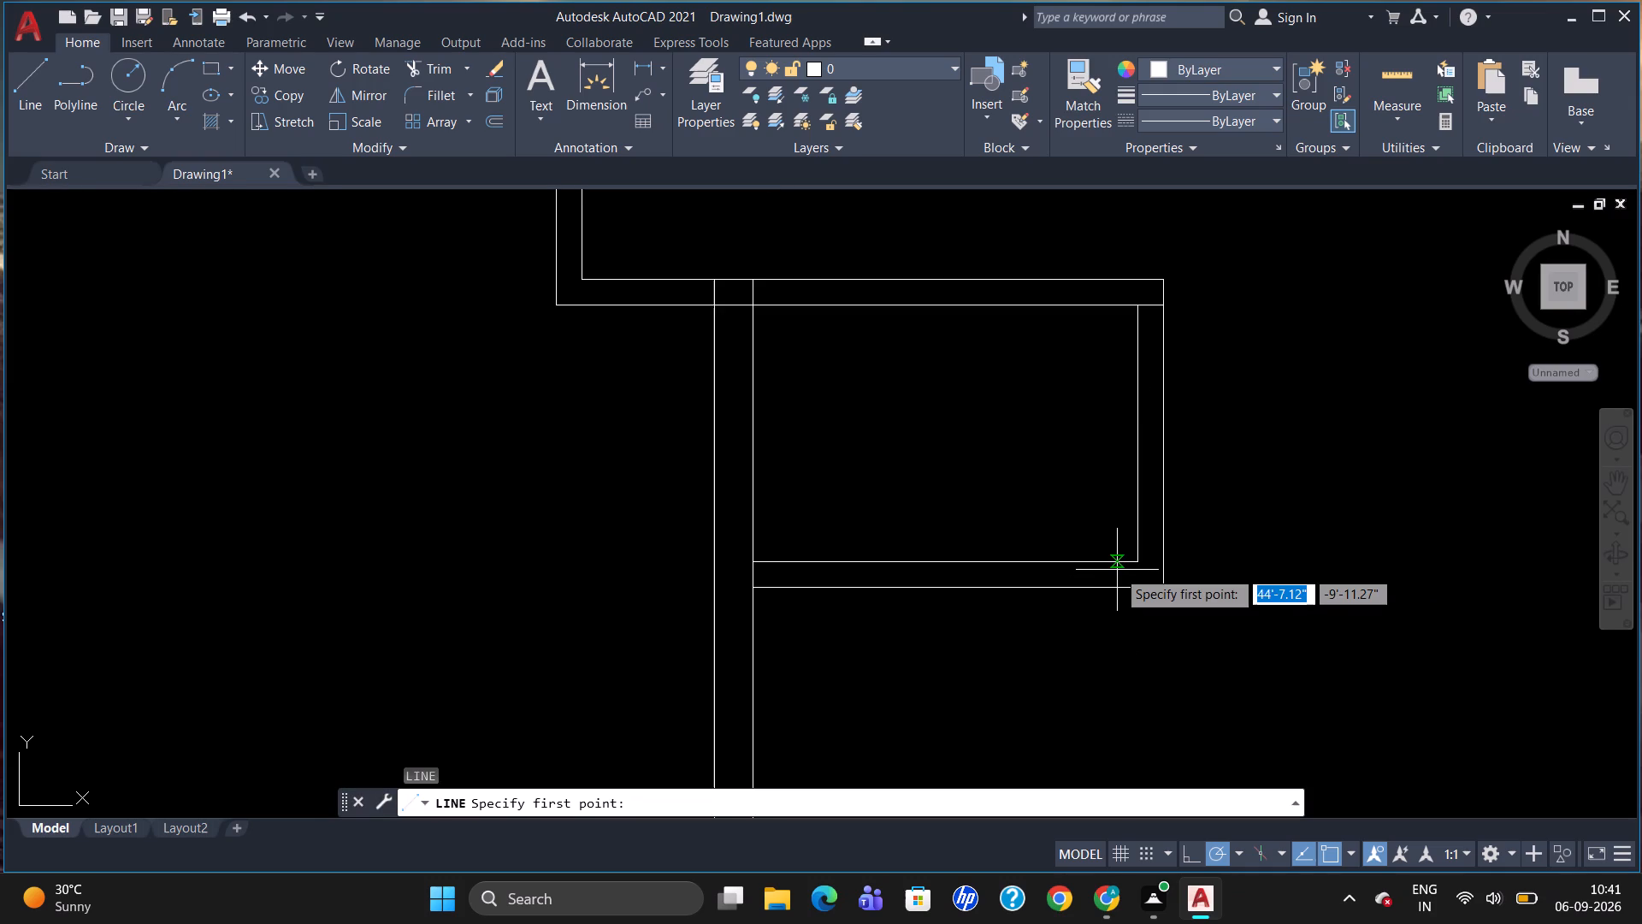
key("t")
key("k")
key("Return")
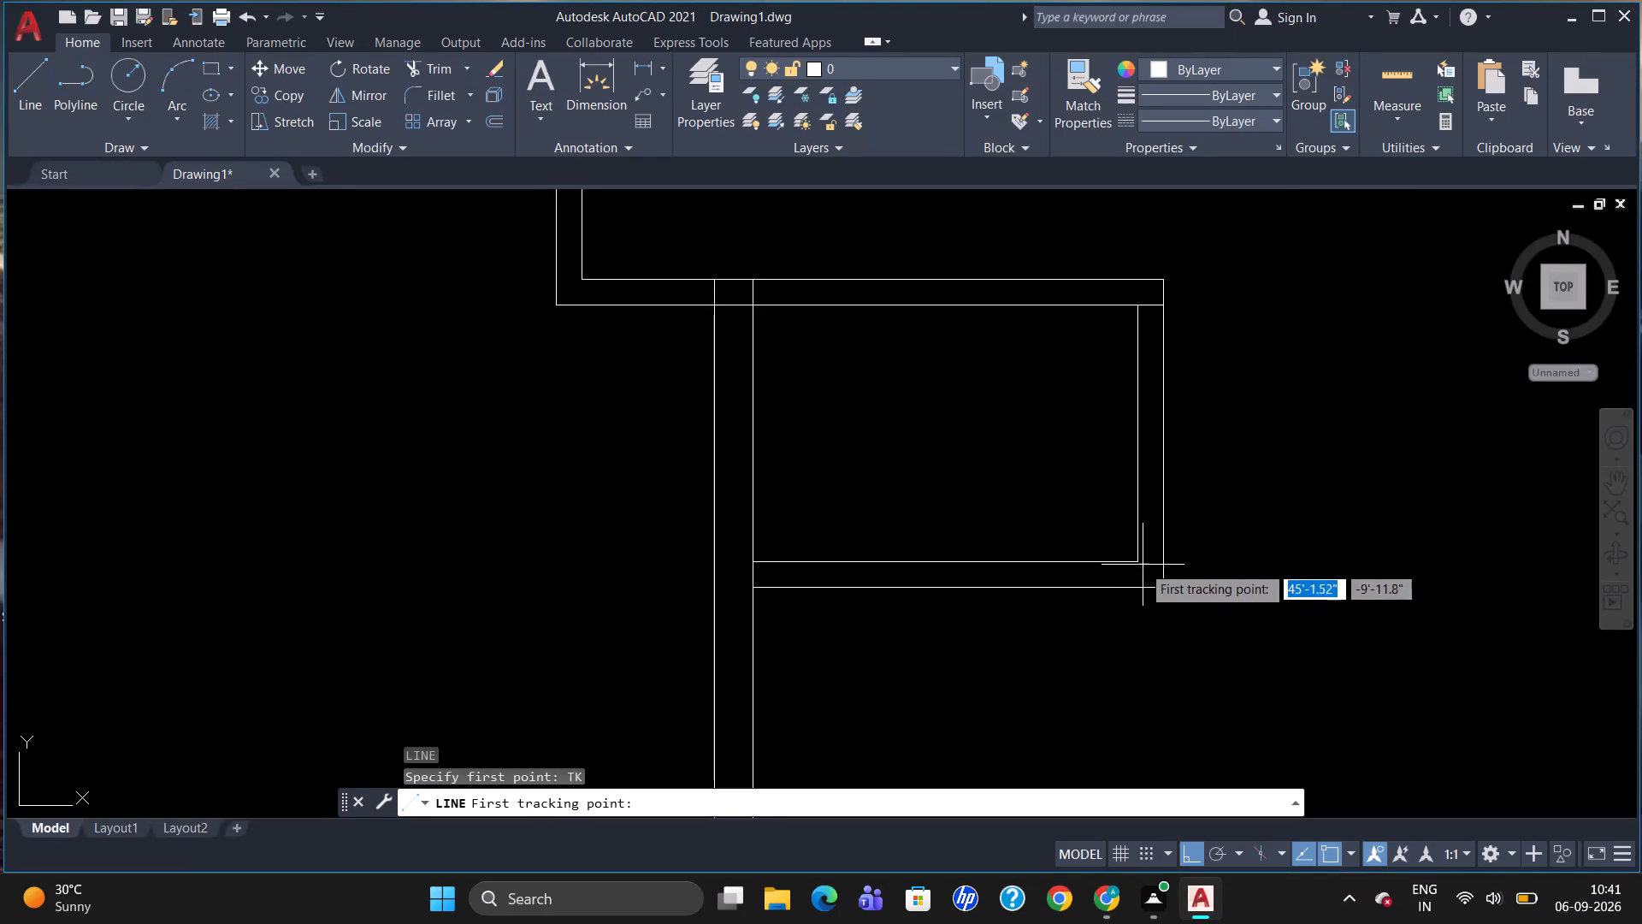
left_click(1138, 563)
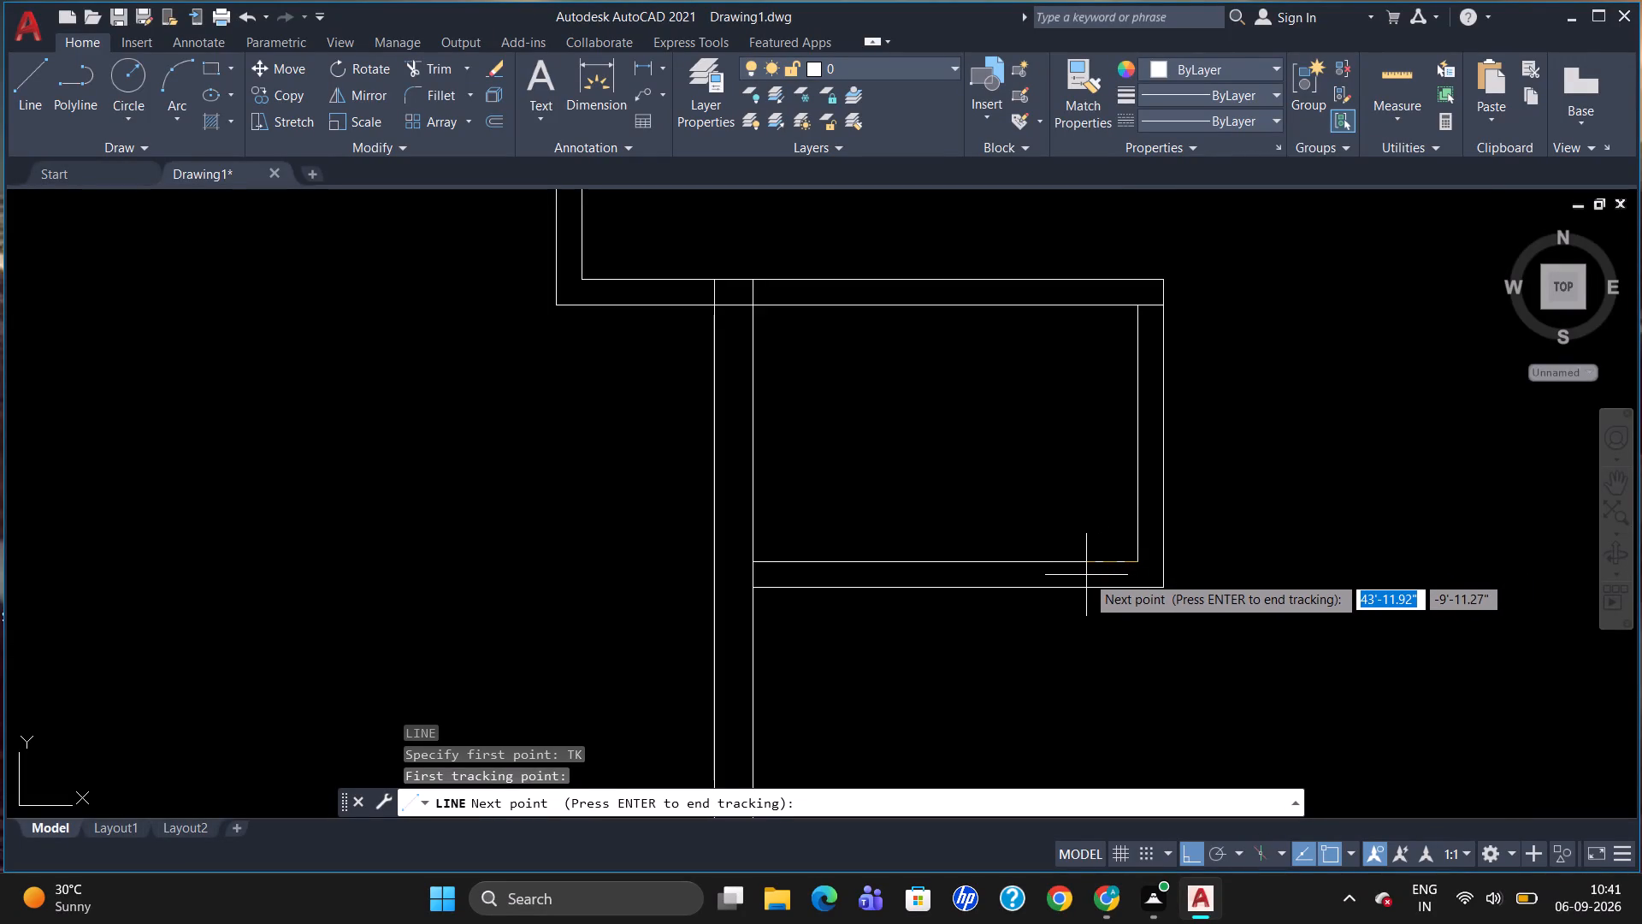
type("4\"")
key("Return")
key("Return")
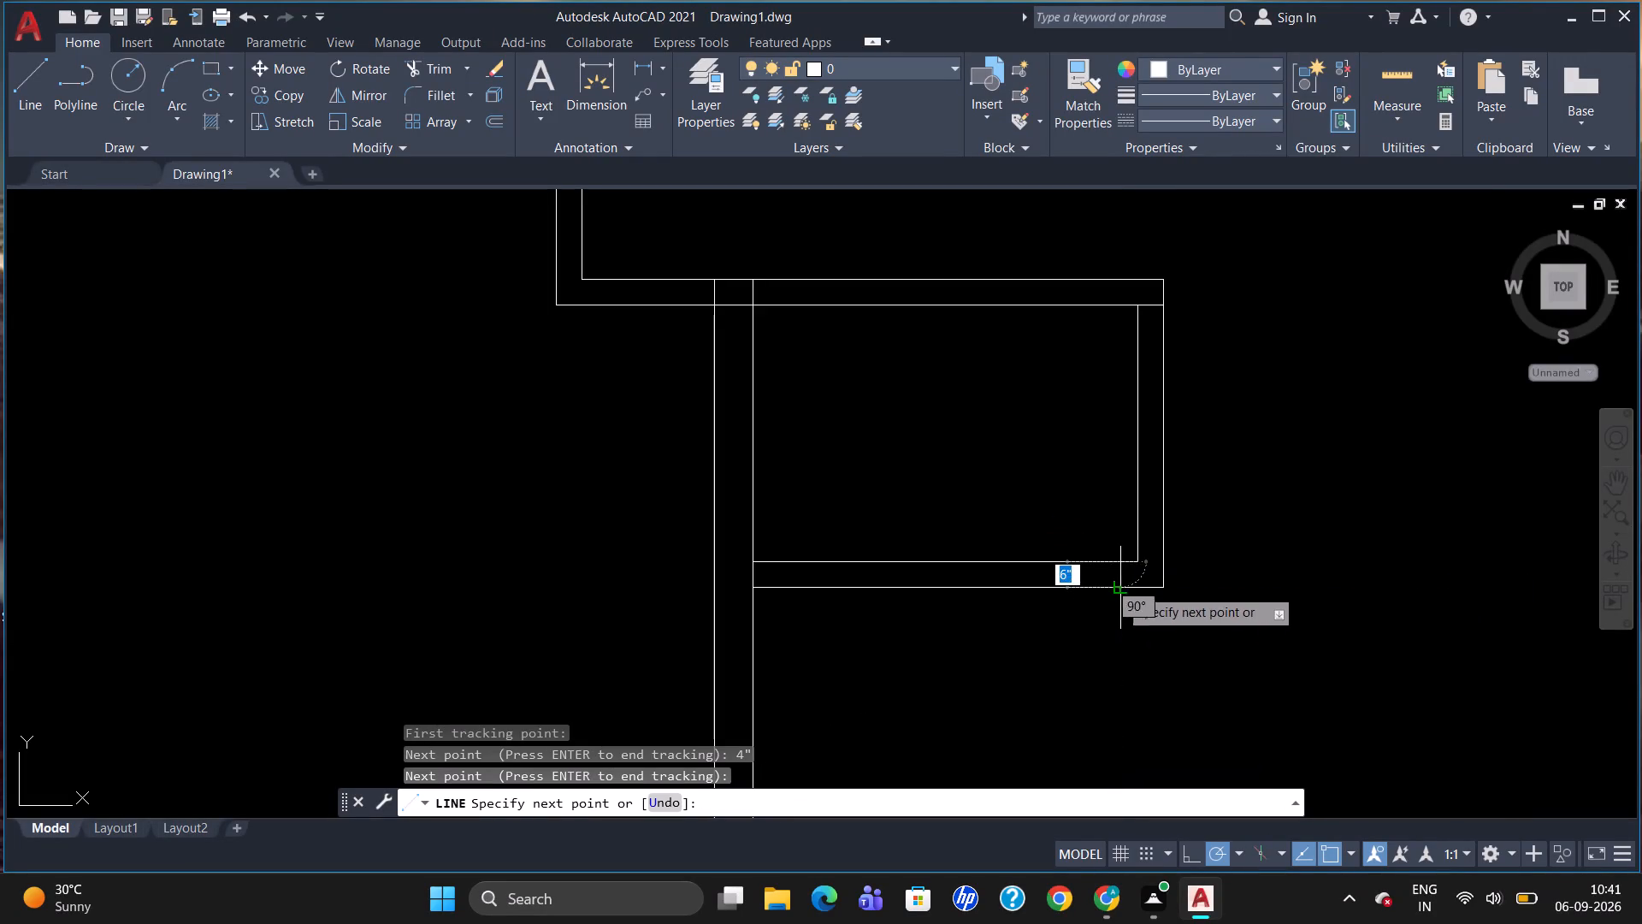
left_click(1124, 585)
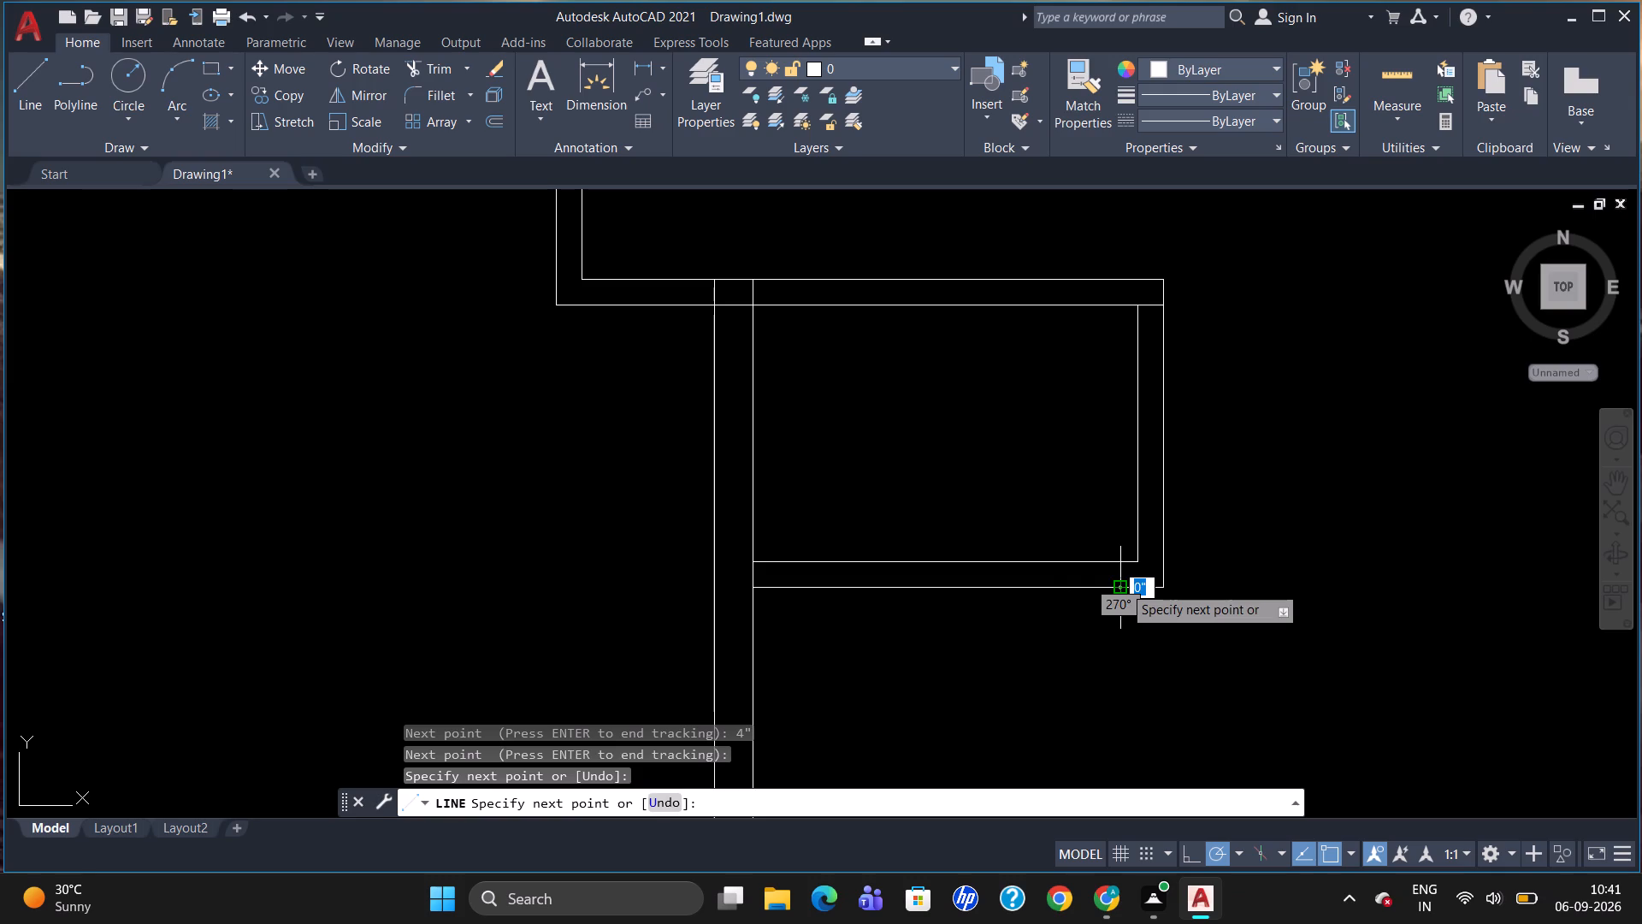
key("Escape")
Offset the jamb line 2'6" to the left to mark the small room's door opening.
key("o")
key("Return")
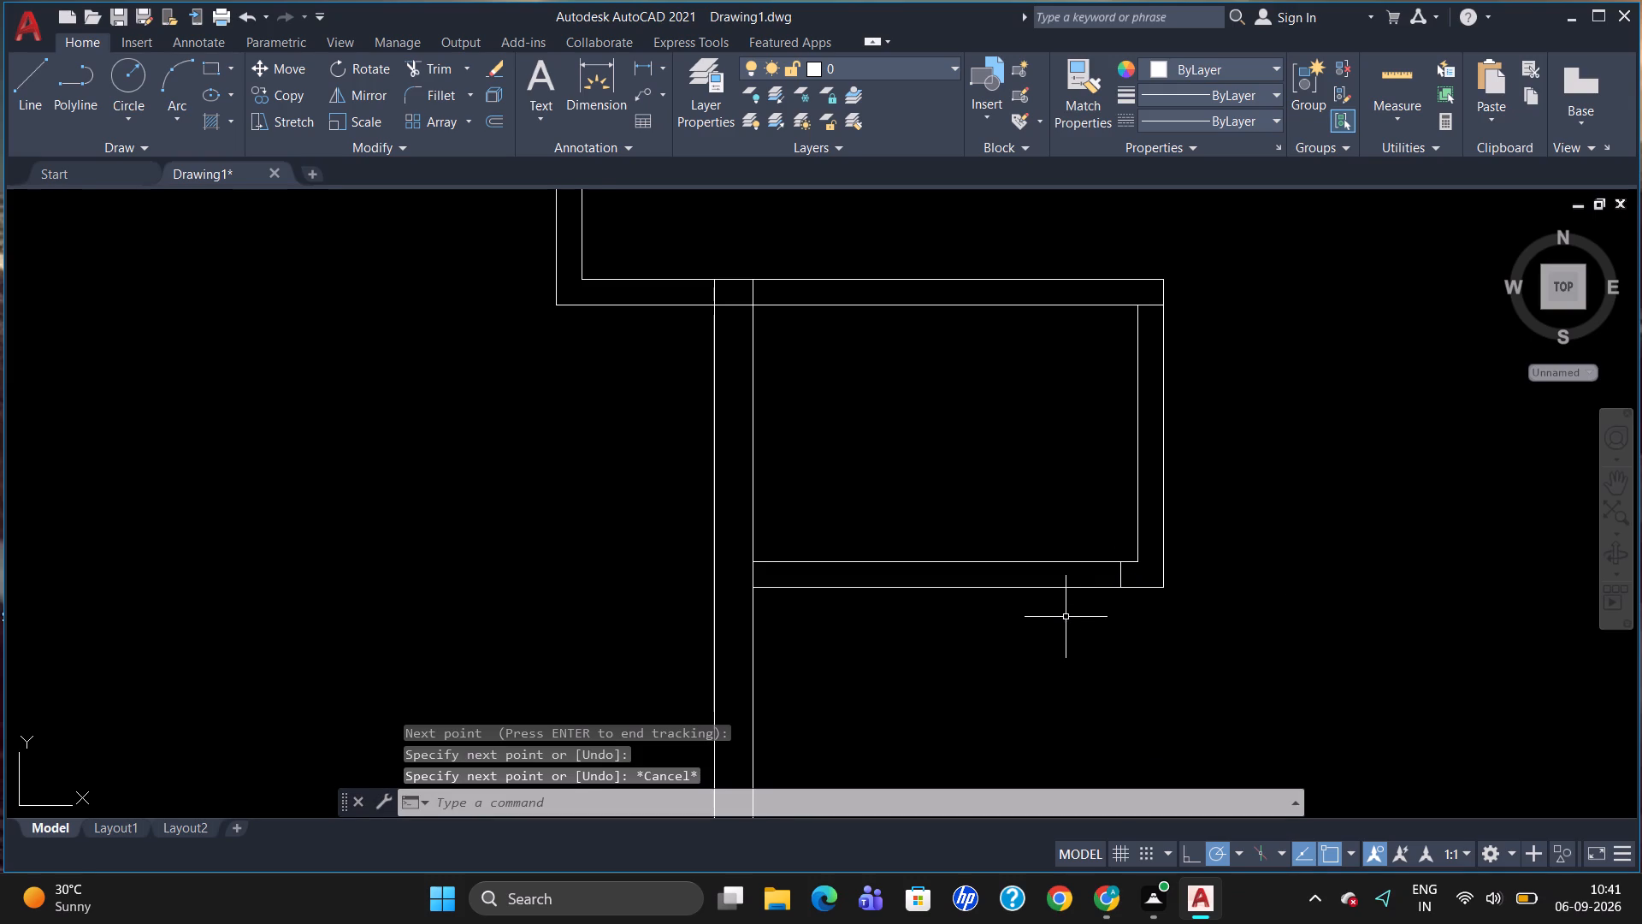
type("2'6\"")
key("Return")
left_click(1122, 572)
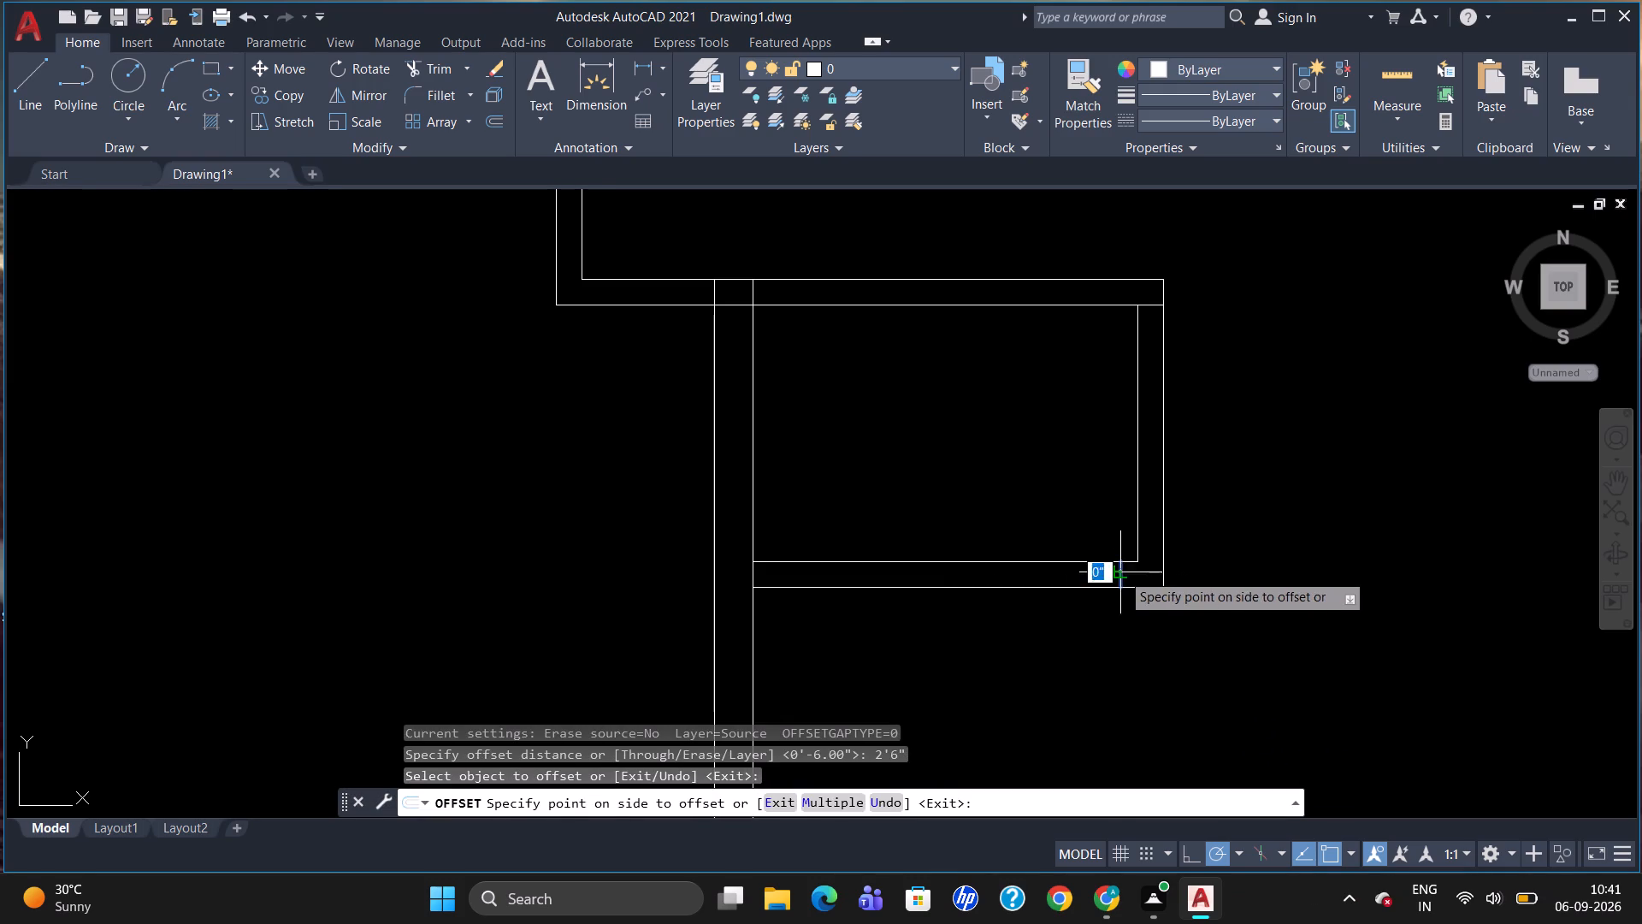
left_click(1049, 594)
key("Escape")
Trim the lower partition's upper line between the two jamb lines.
type("TR")
key("Return")
key("Return")
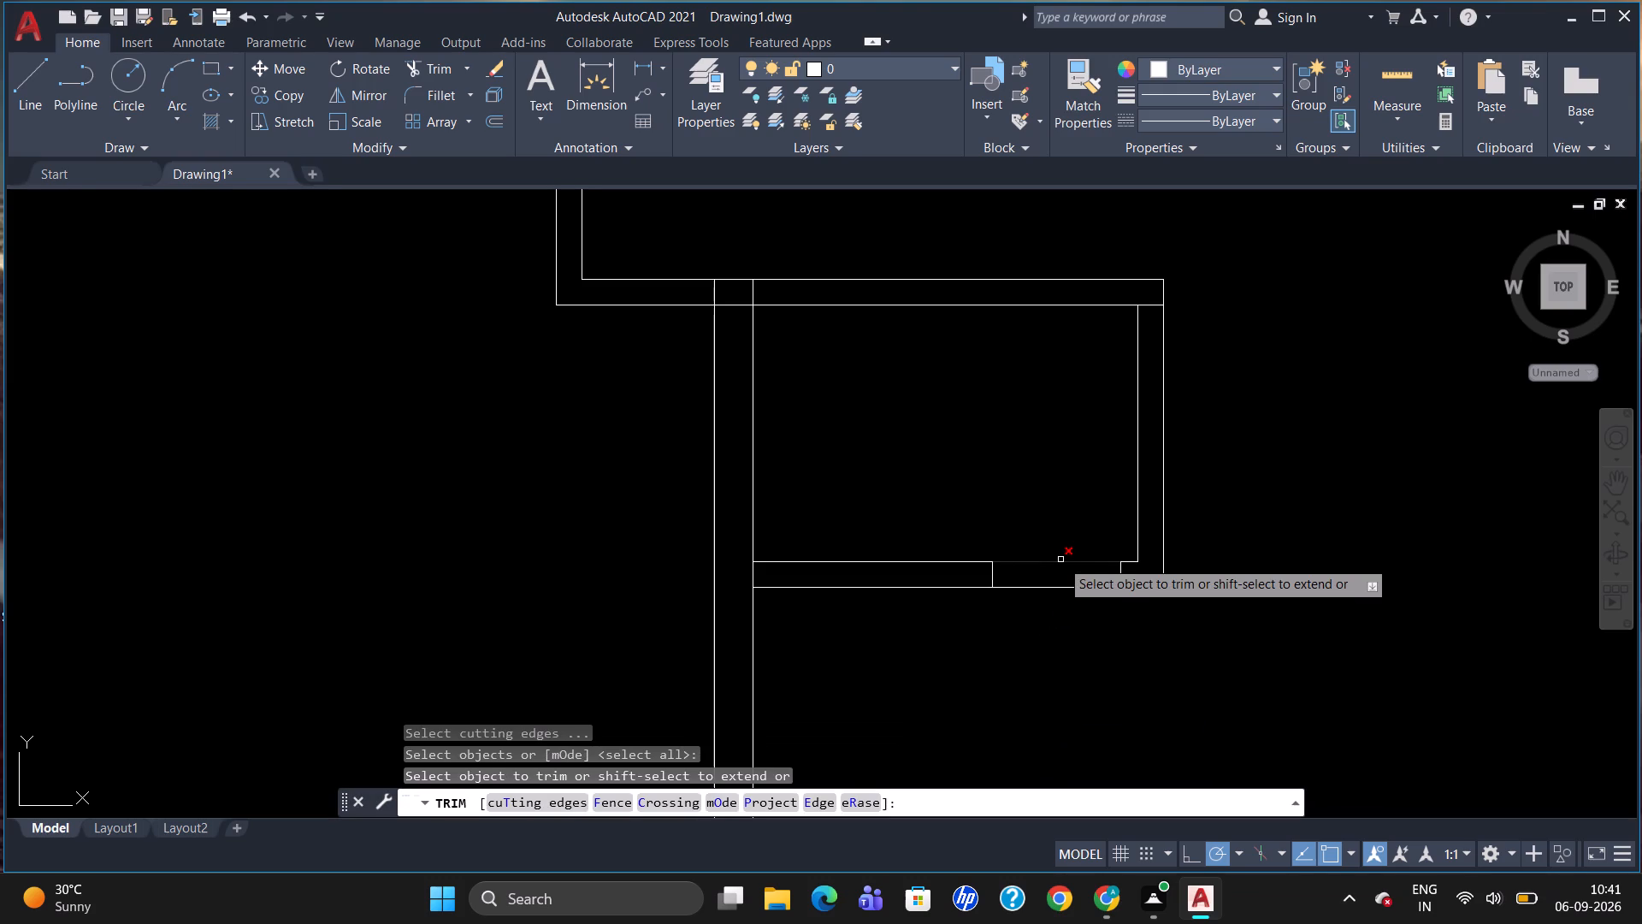
left_click(1062, 563)
key("Escape")
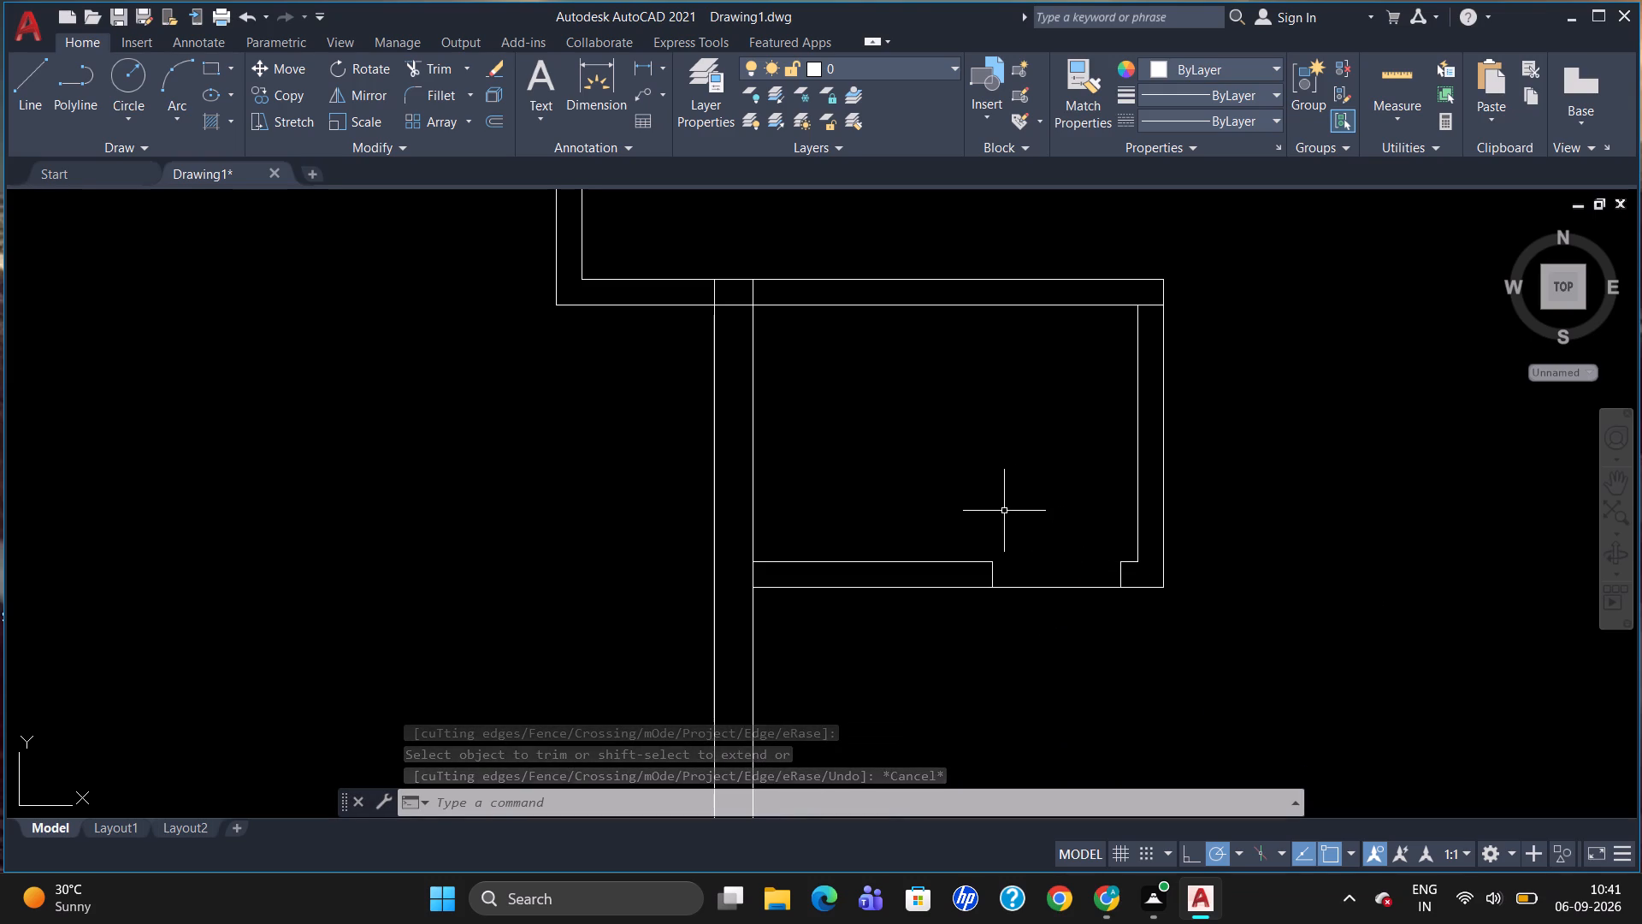
Trim the left outer wall's two lines where they cross the projecting room's upper and lower walls.
scroll(960, 458, "down", 1)
scroll(1084, 442, "down", 1)
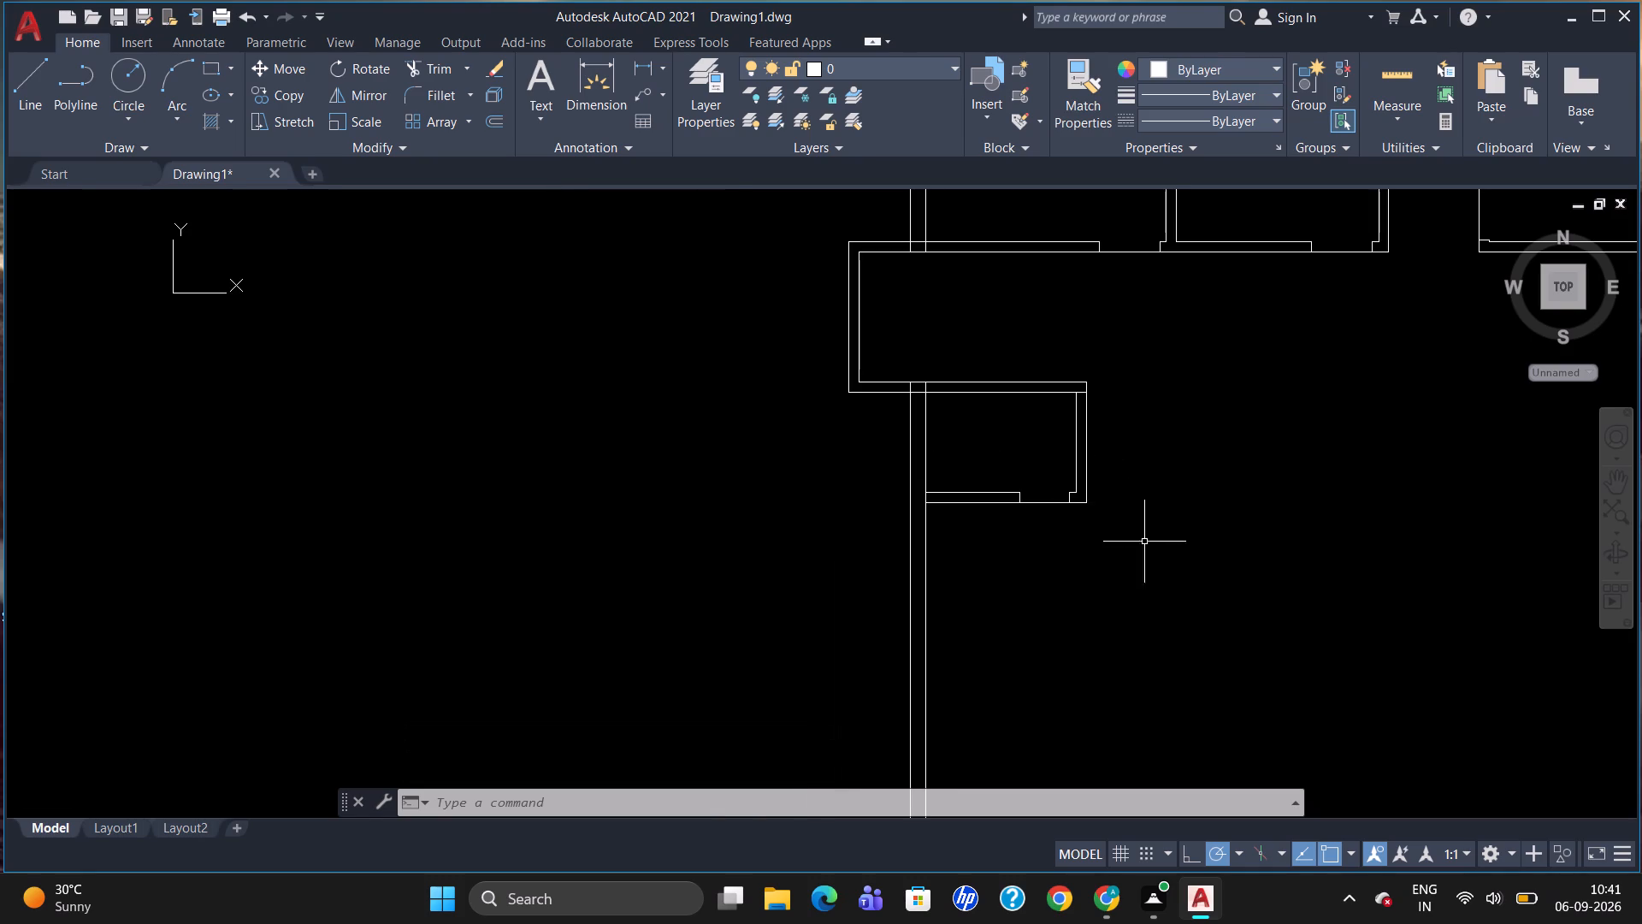
scroll(1063, 516, "up", 2)
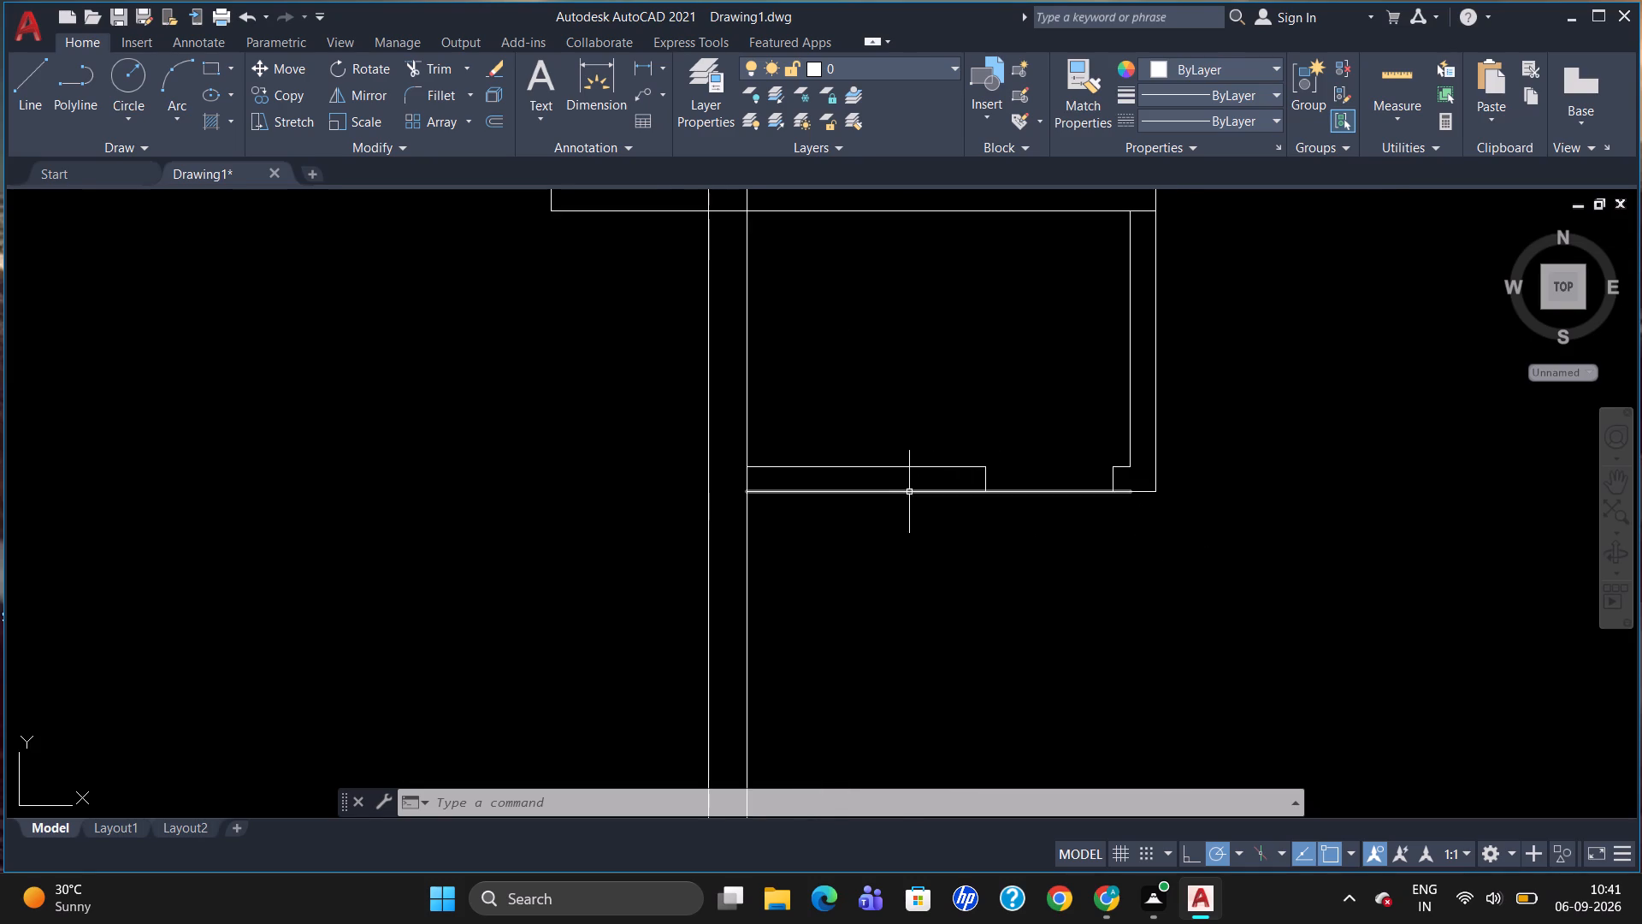
scroll(911, 507, "down", 1)
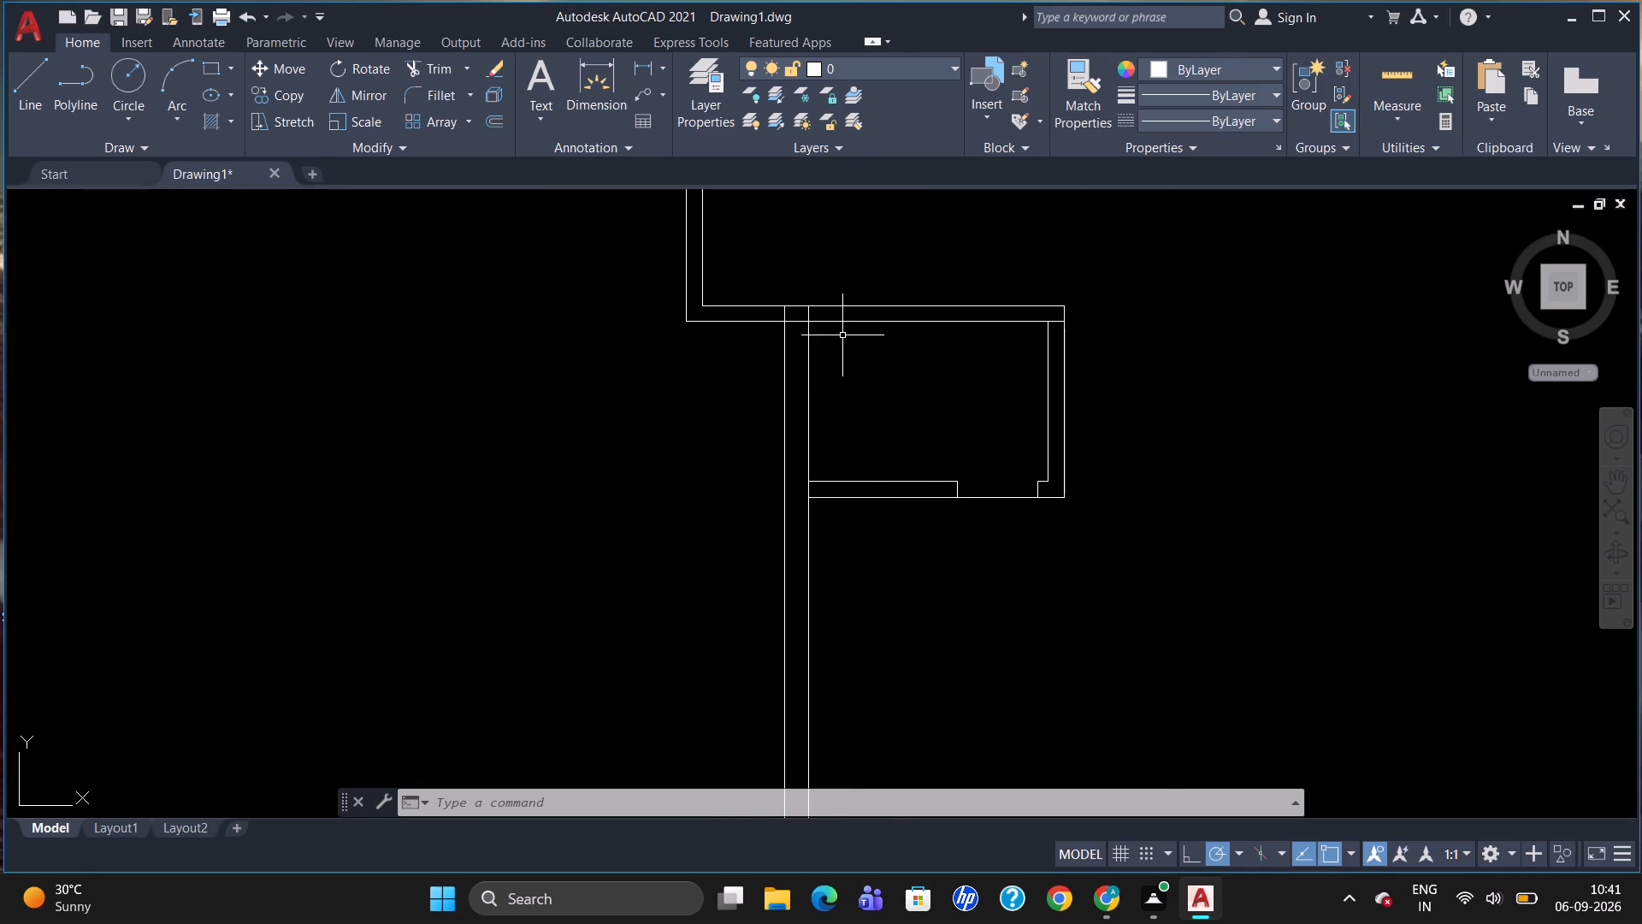
type("TR")
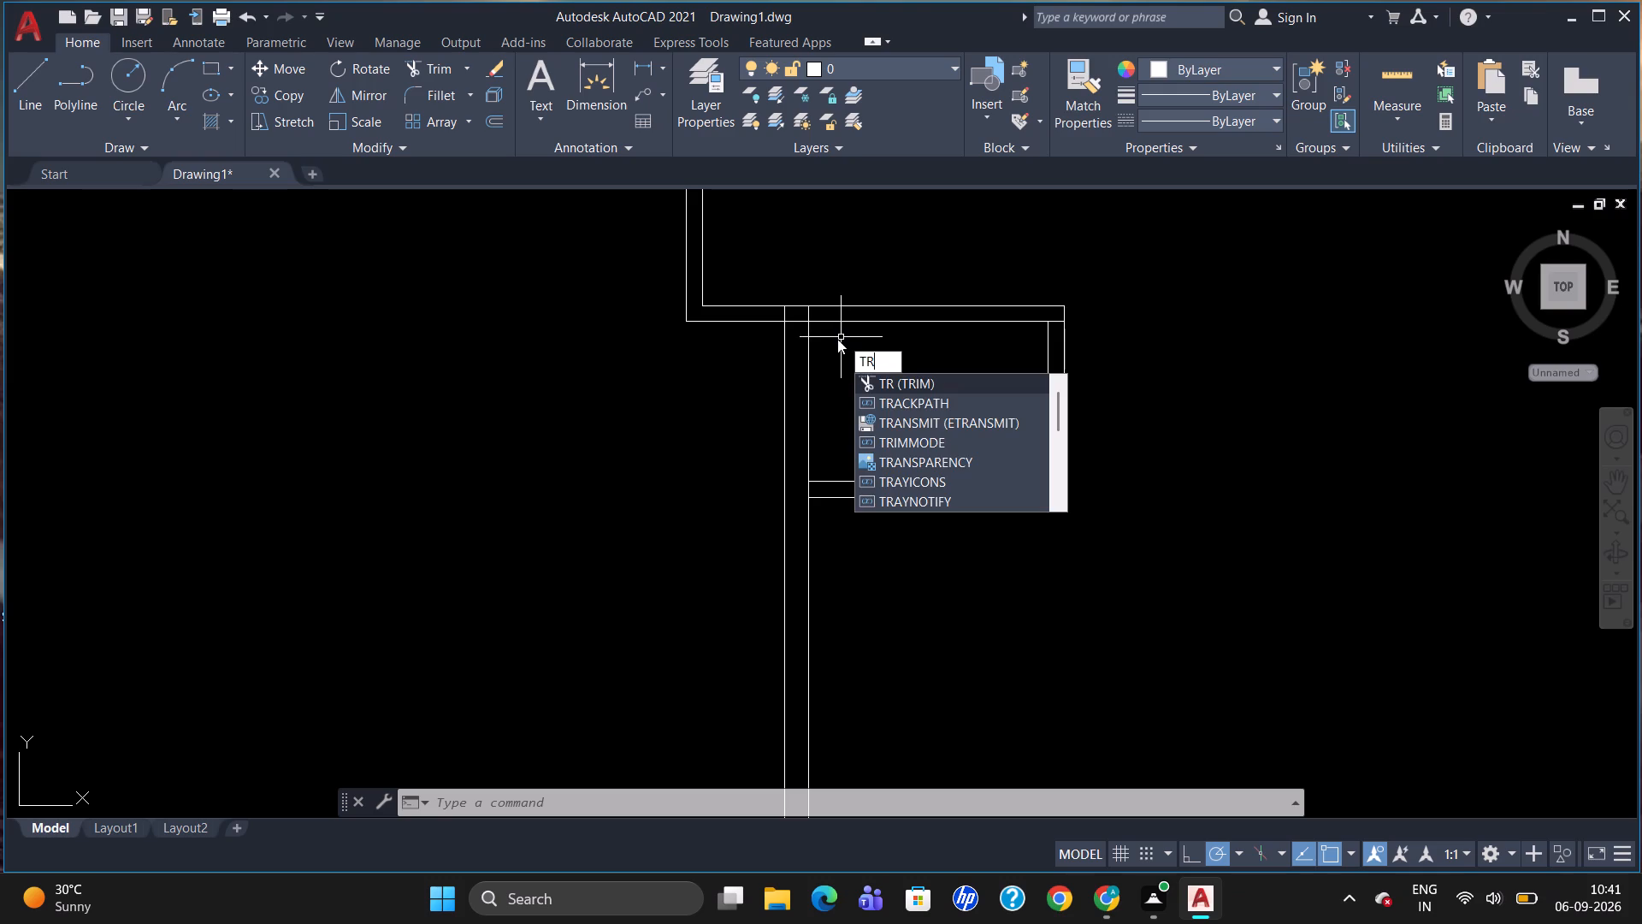
key("Return")
key("Return")
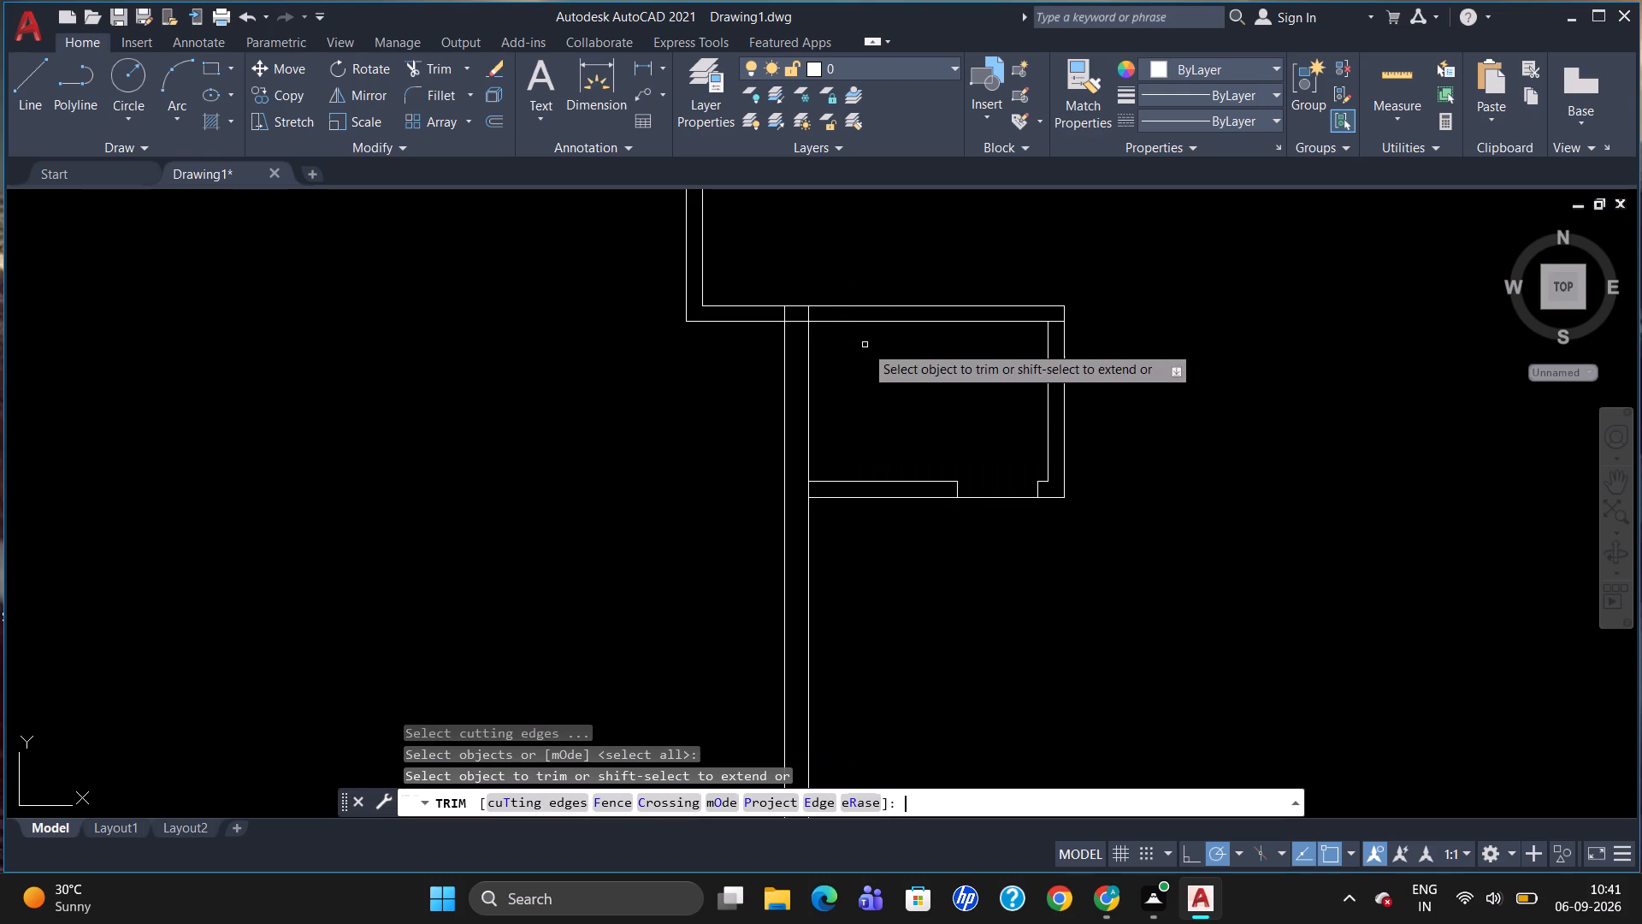
scroll(759, 343, "down", 2)
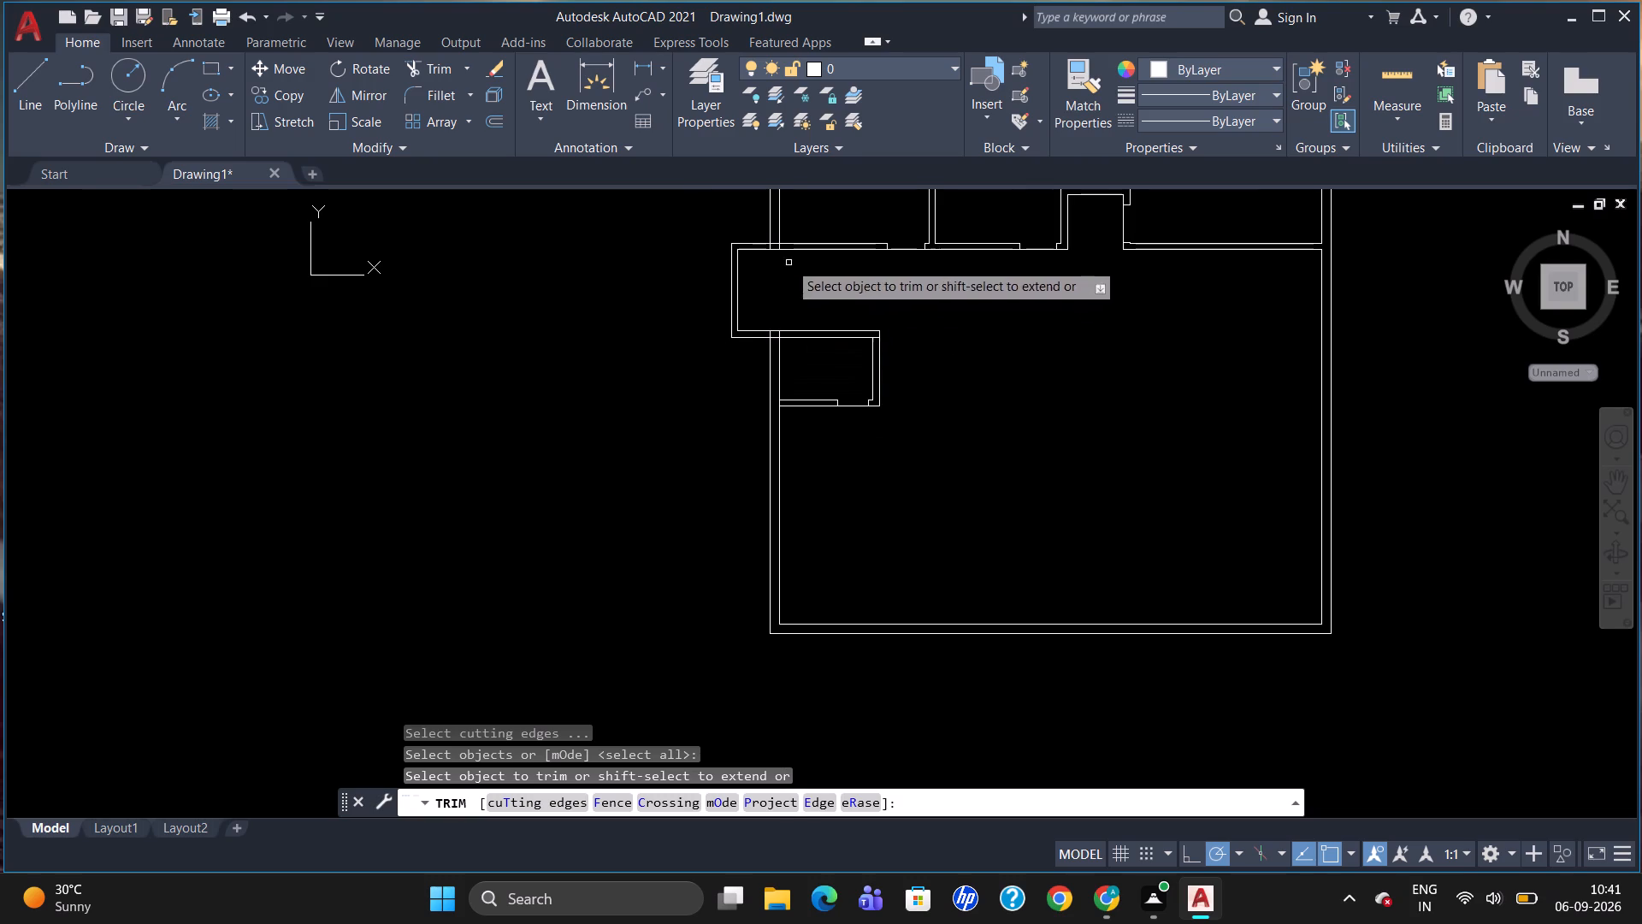
scroll(762, 222, "up", 2)
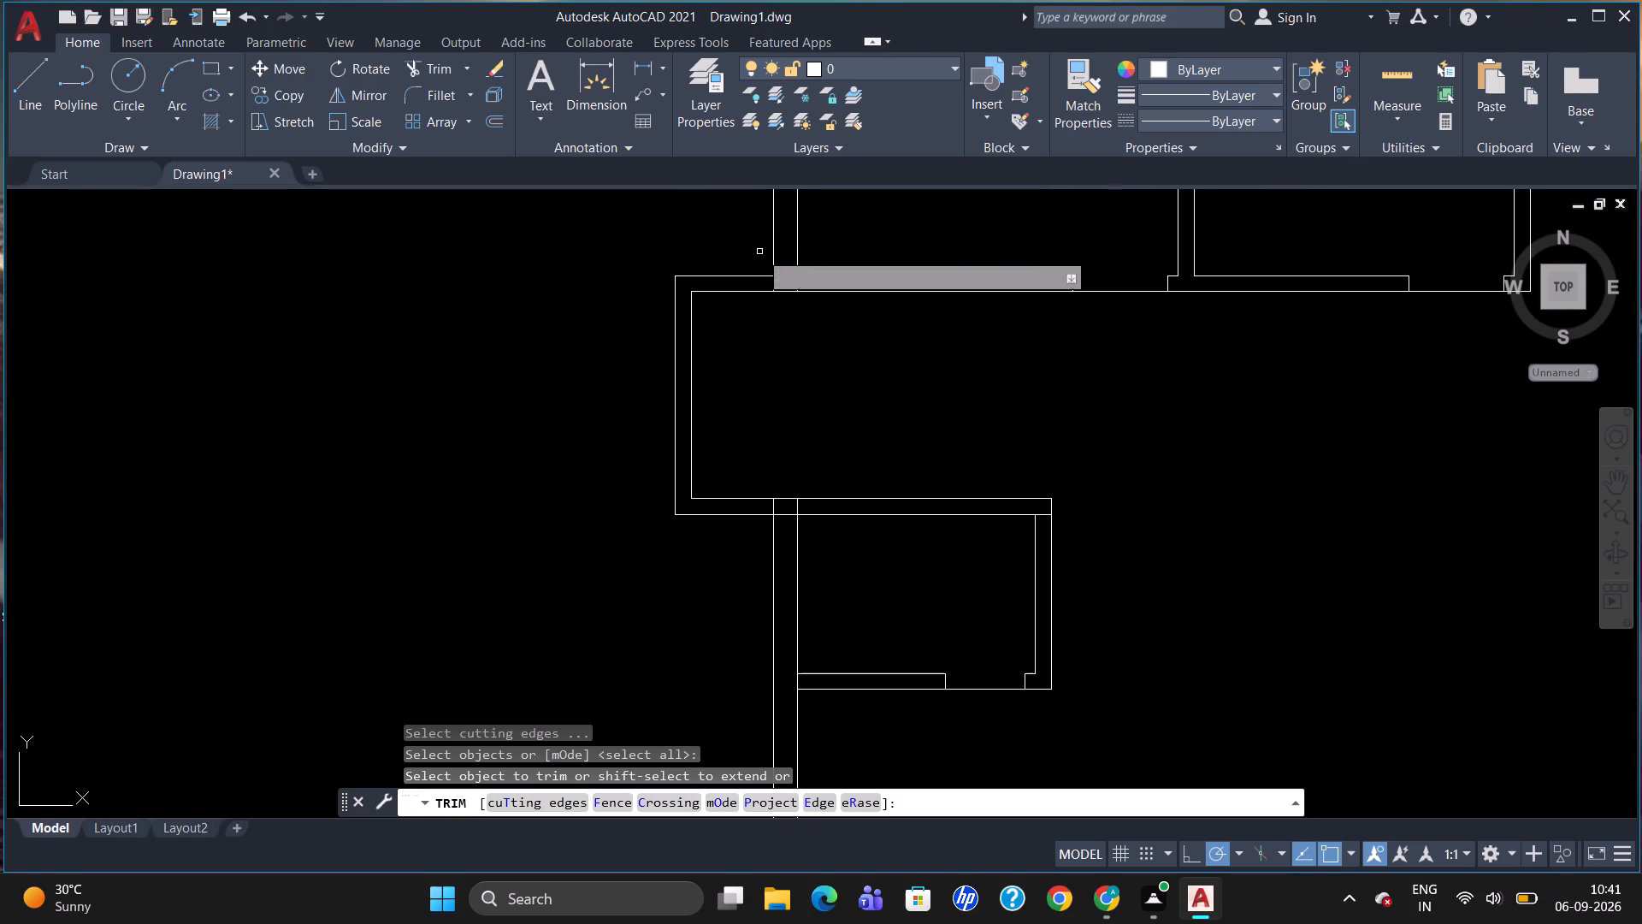
left_click(774, 283)
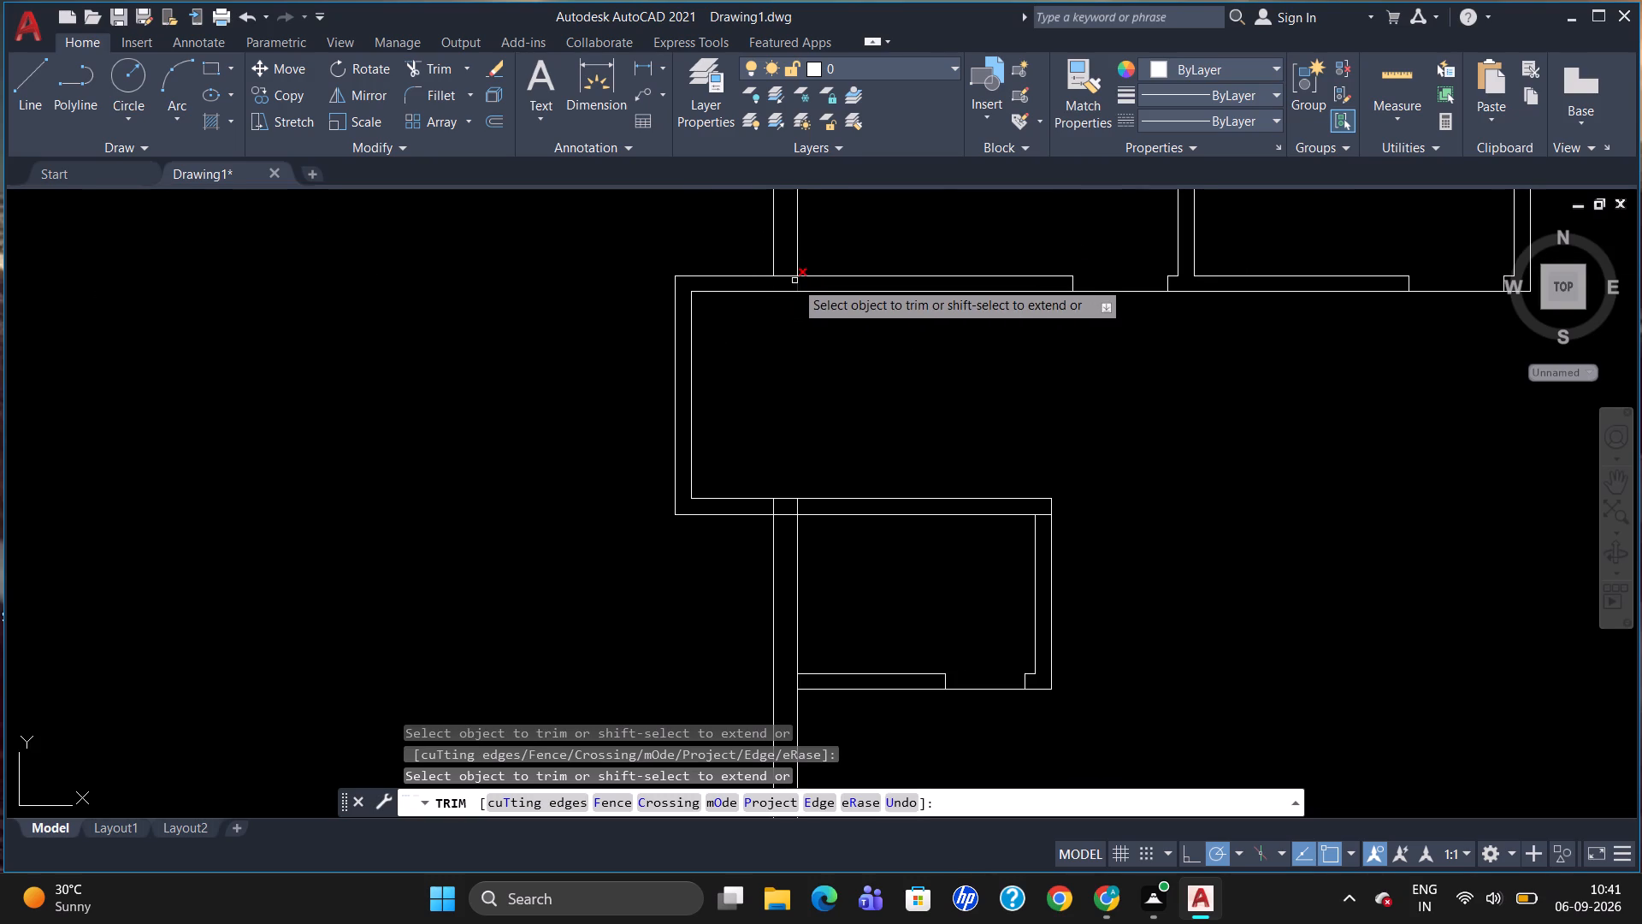
left_click(795, 281)
left_click(798, 509)
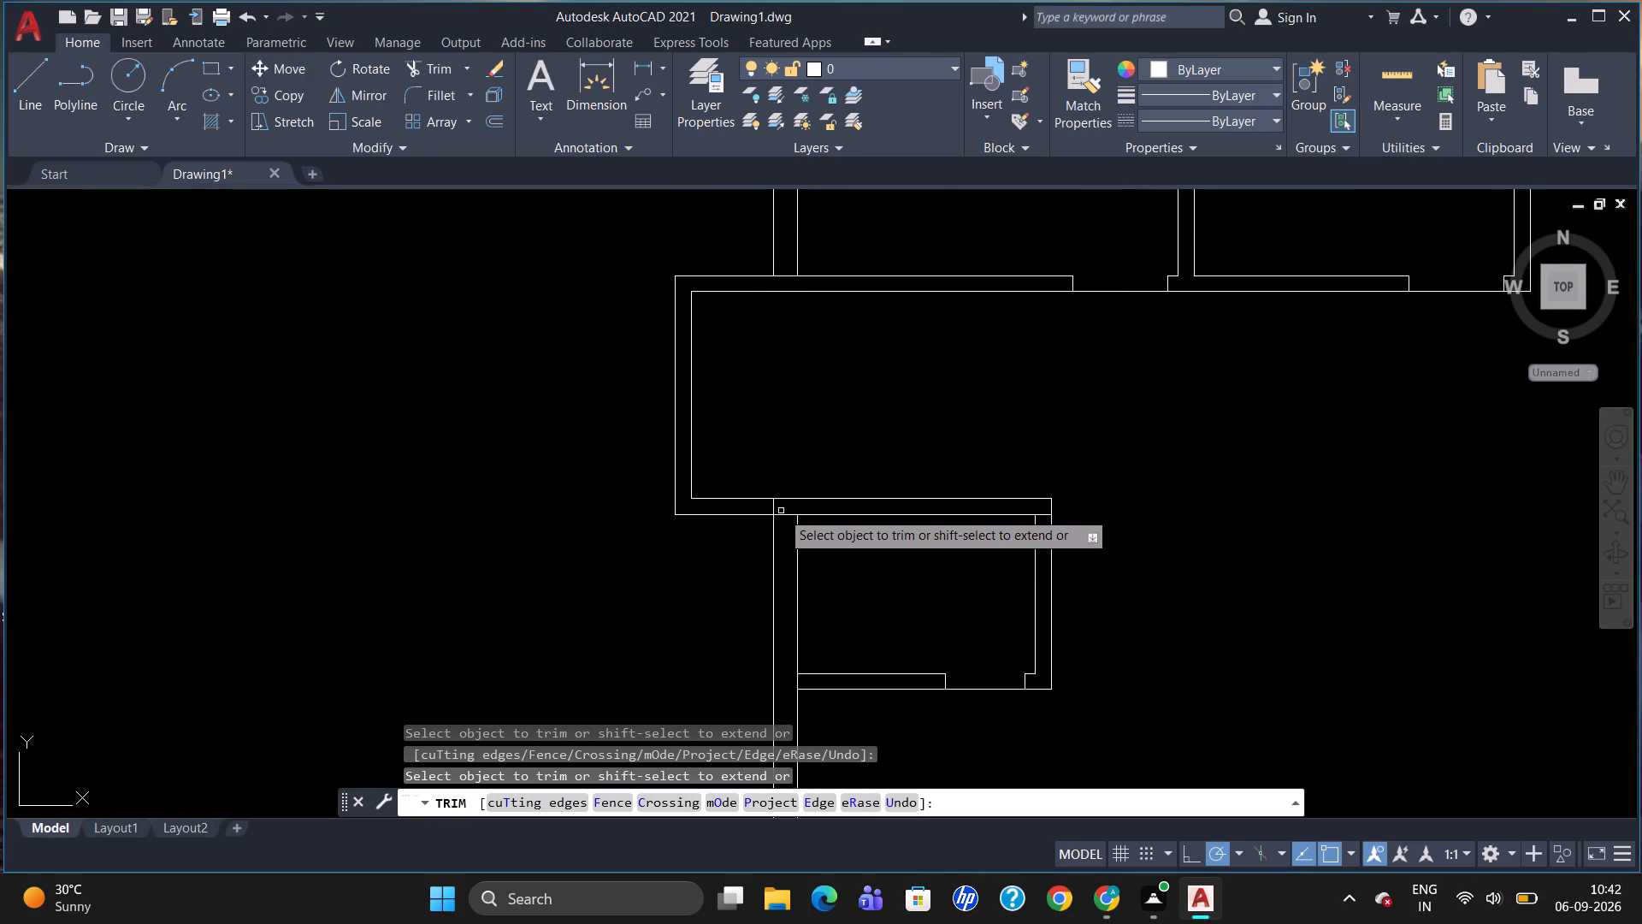
left_click(773, 509)
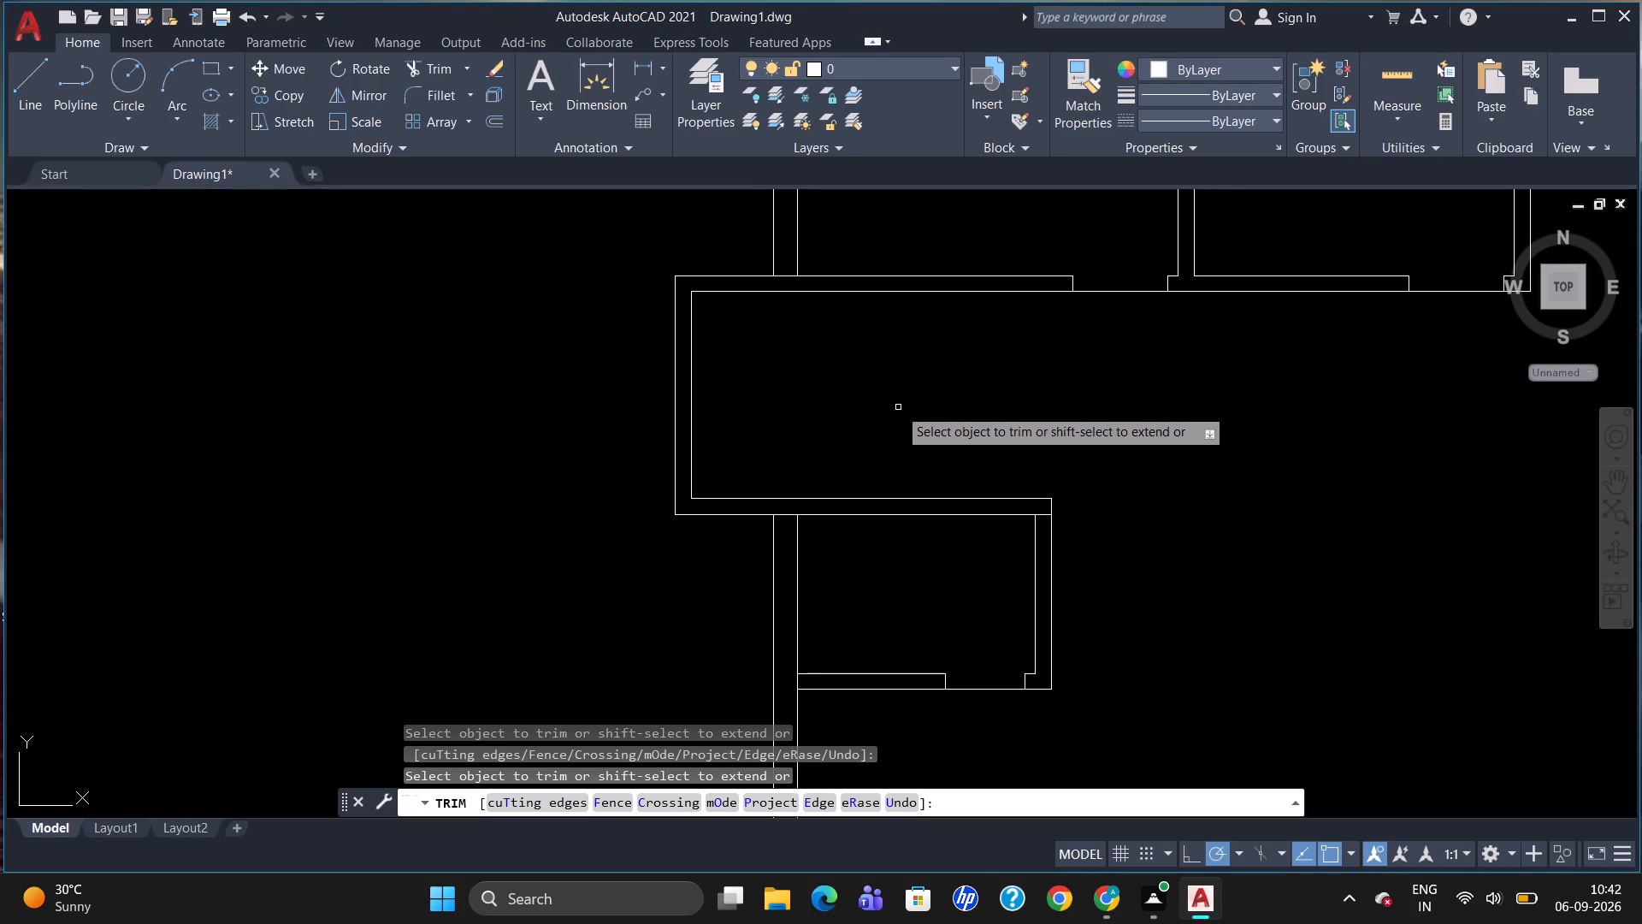
scroll(866, 370, "down", 2)
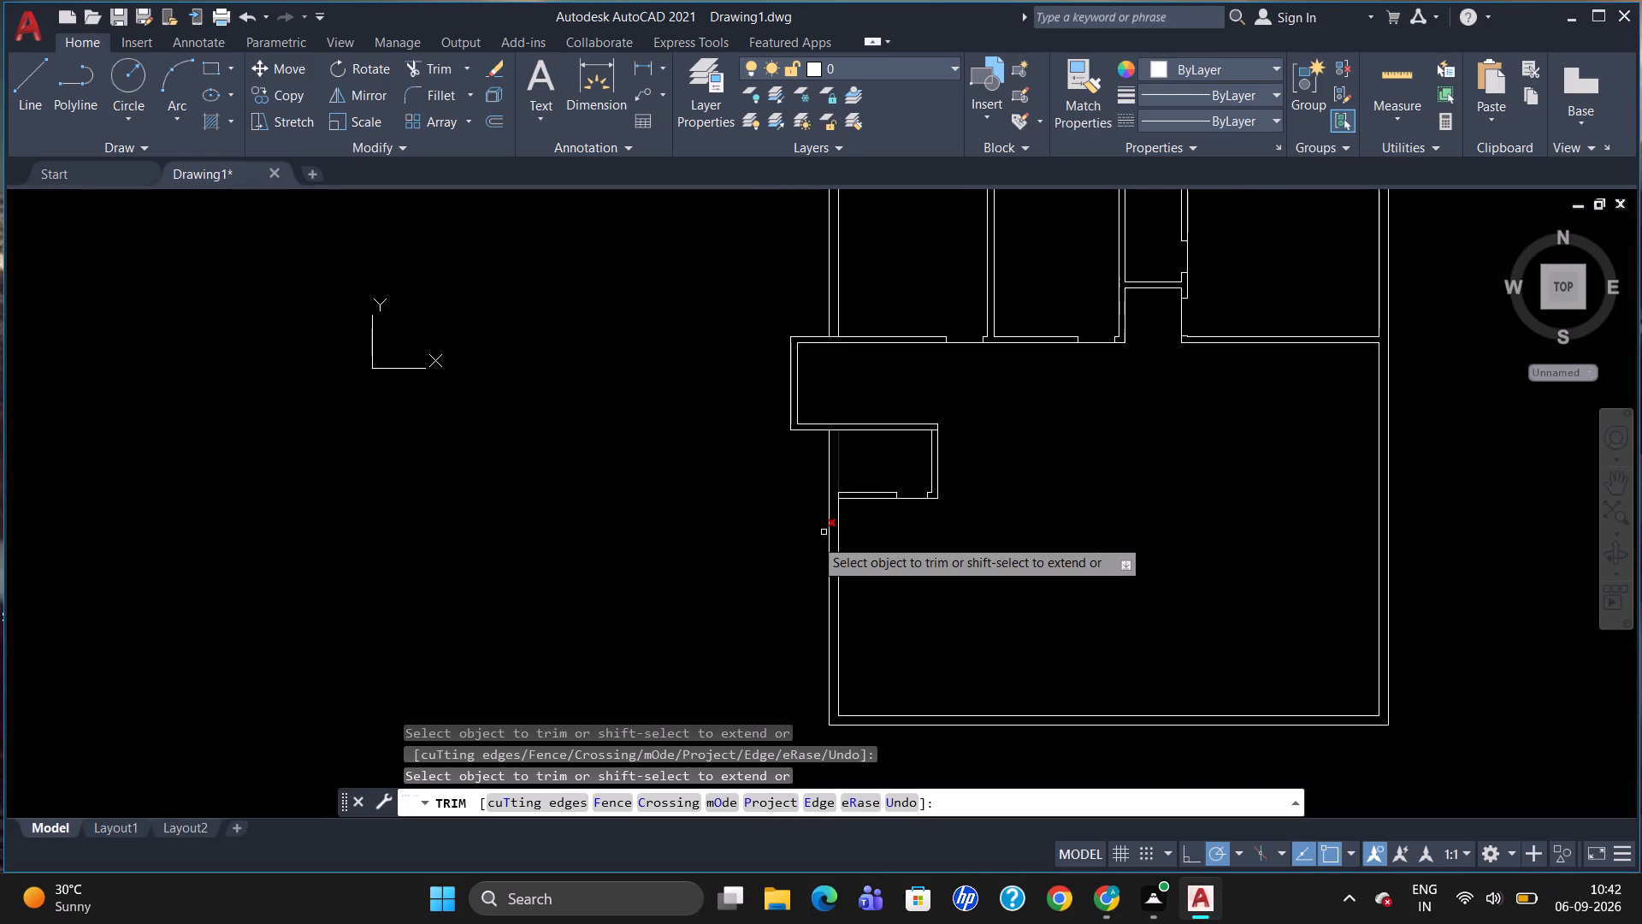
scroll(827, 455, "down", 2)
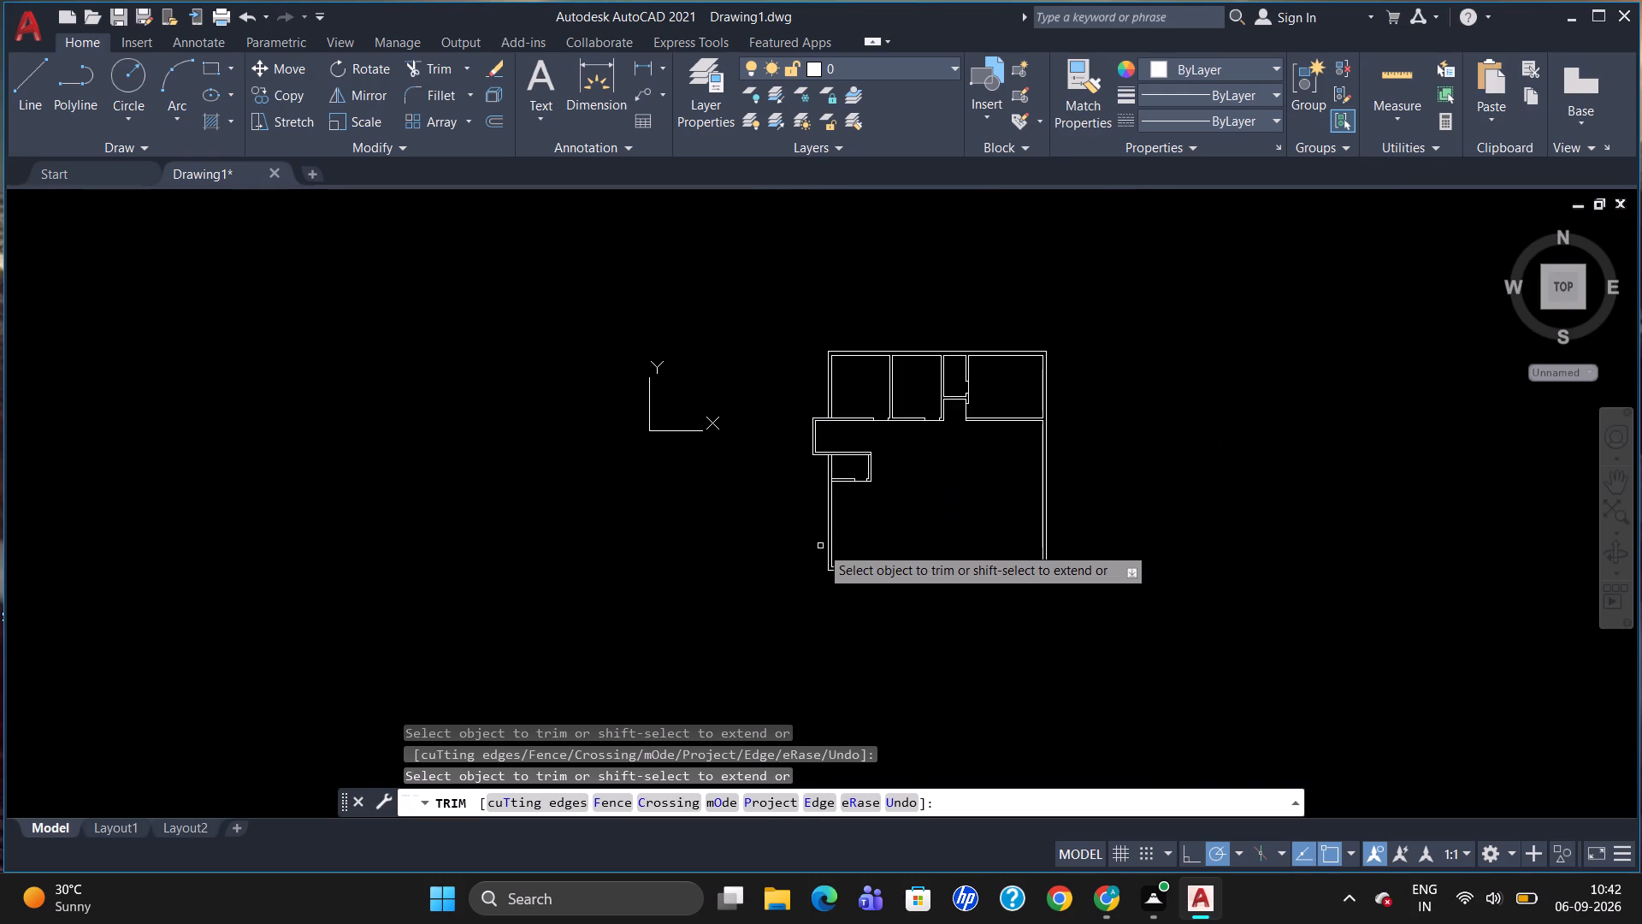
scroll(883, 467, "up", 2)
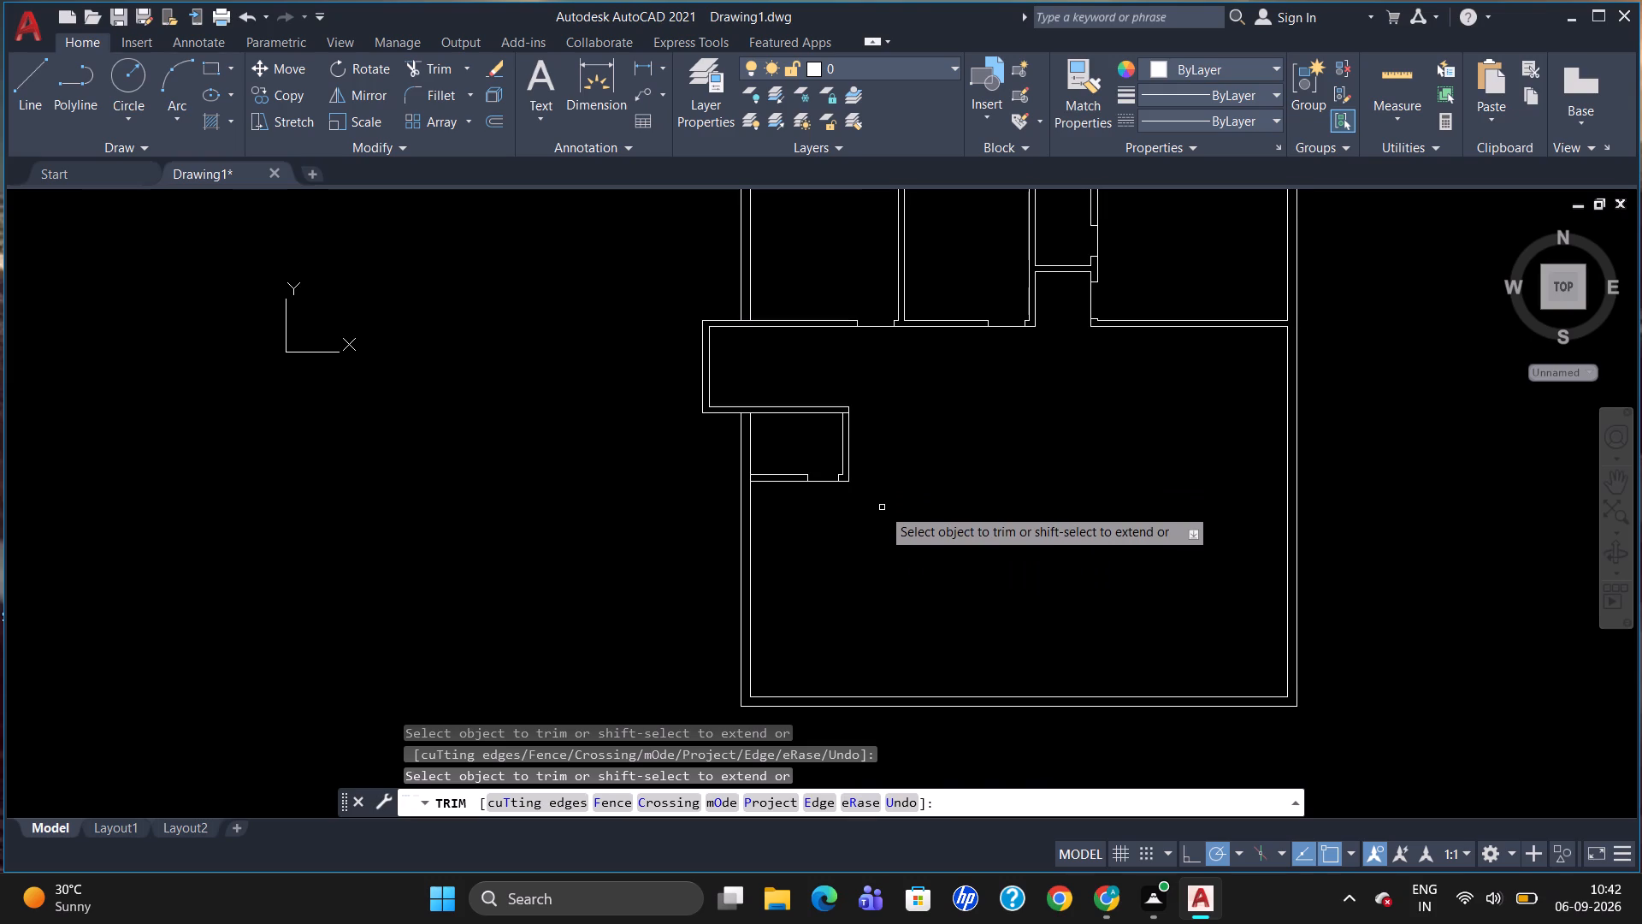
scroll(865, 508, "down", 1)
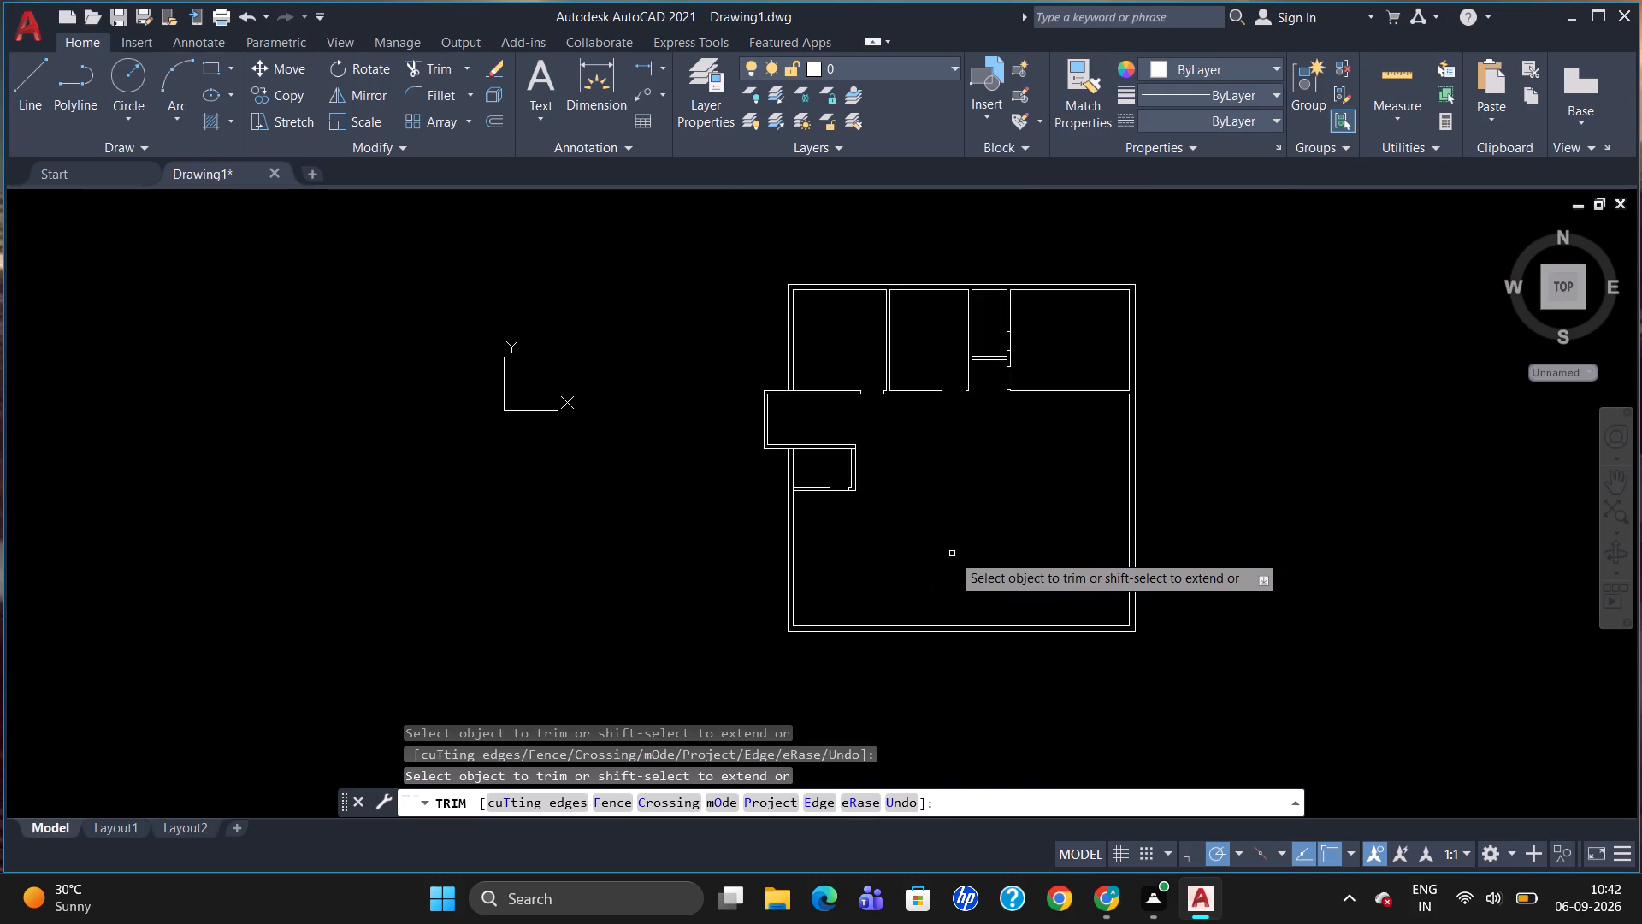
scroll(951, 555, "up", 1)
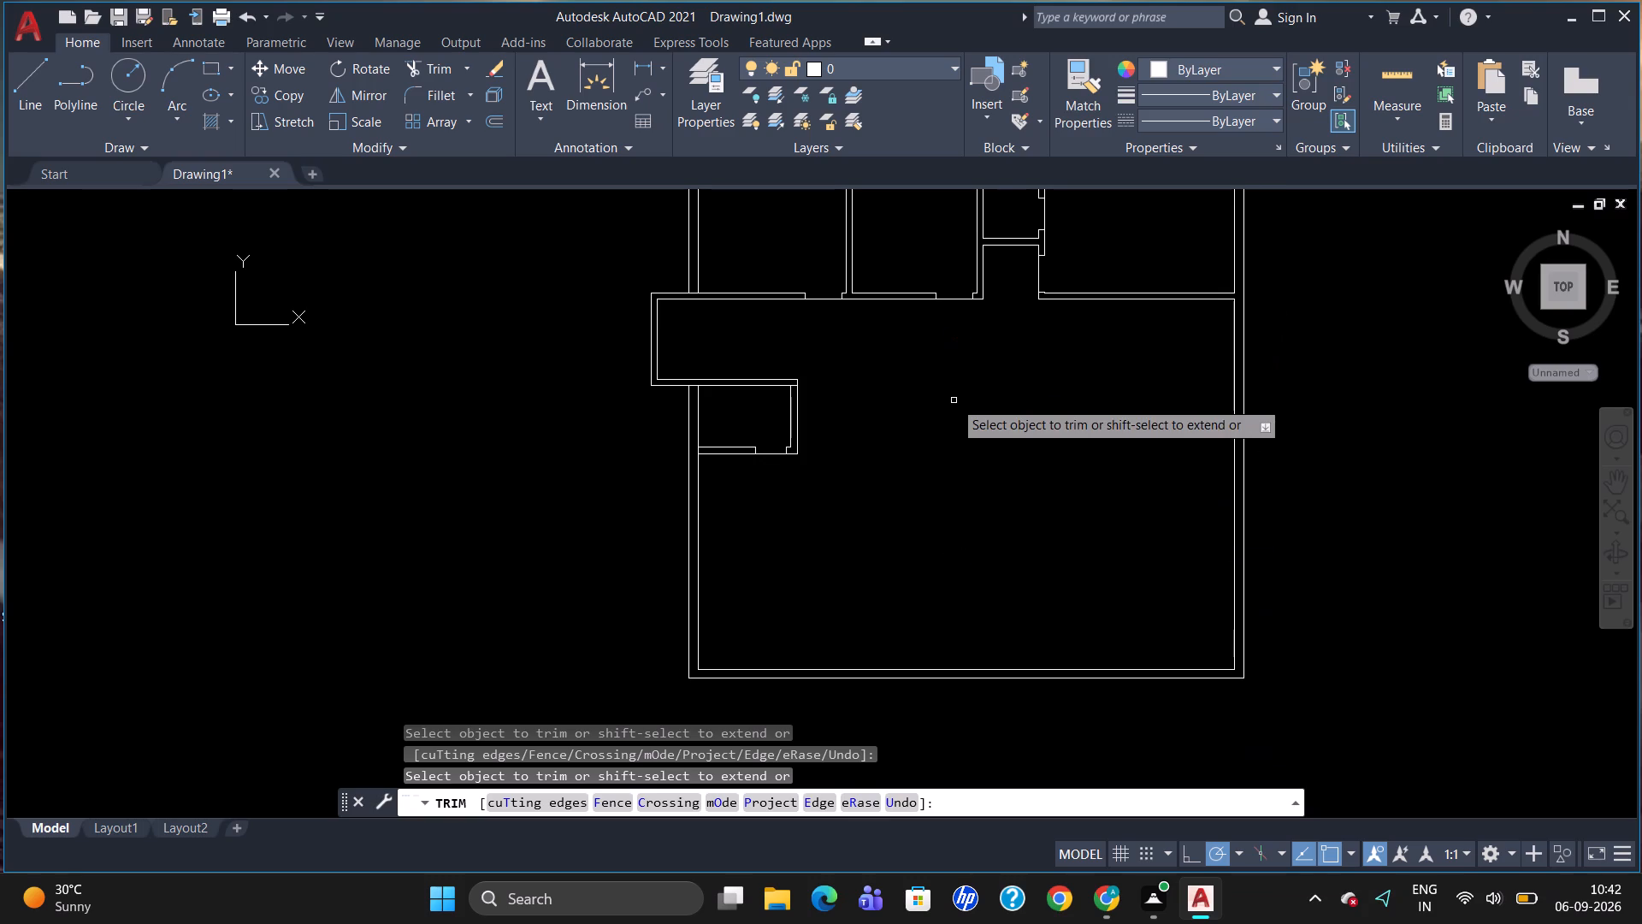
key("Escape")
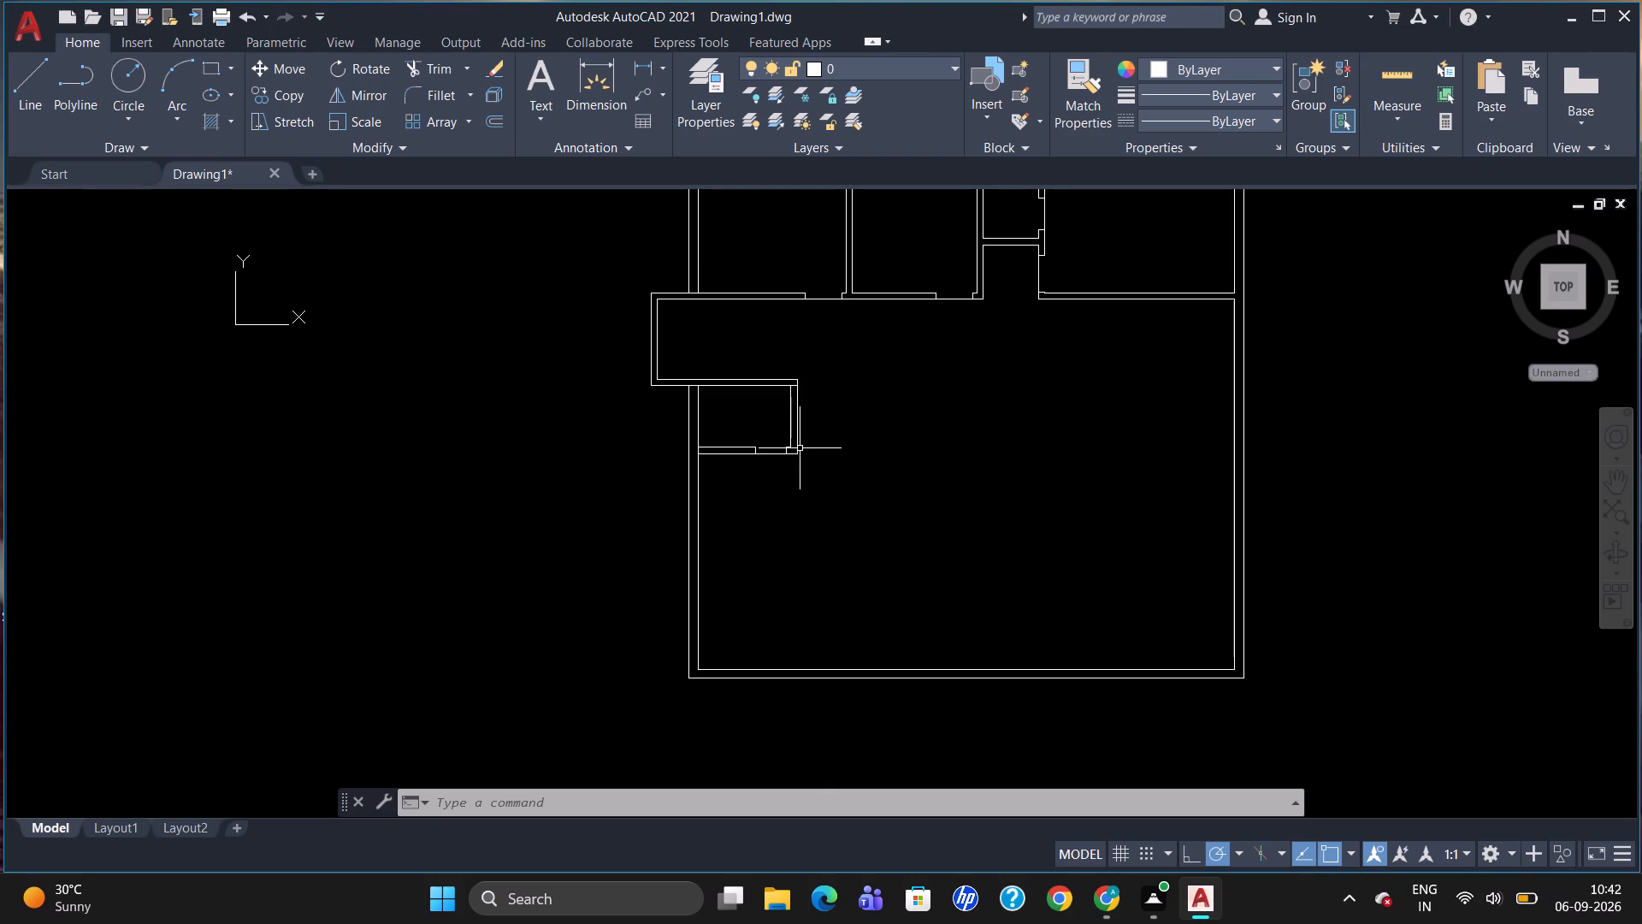
Draw a 7'5" horizontal line rightward from the small room's outer lower-right corner.
scroll(809, 460, "up", 2)
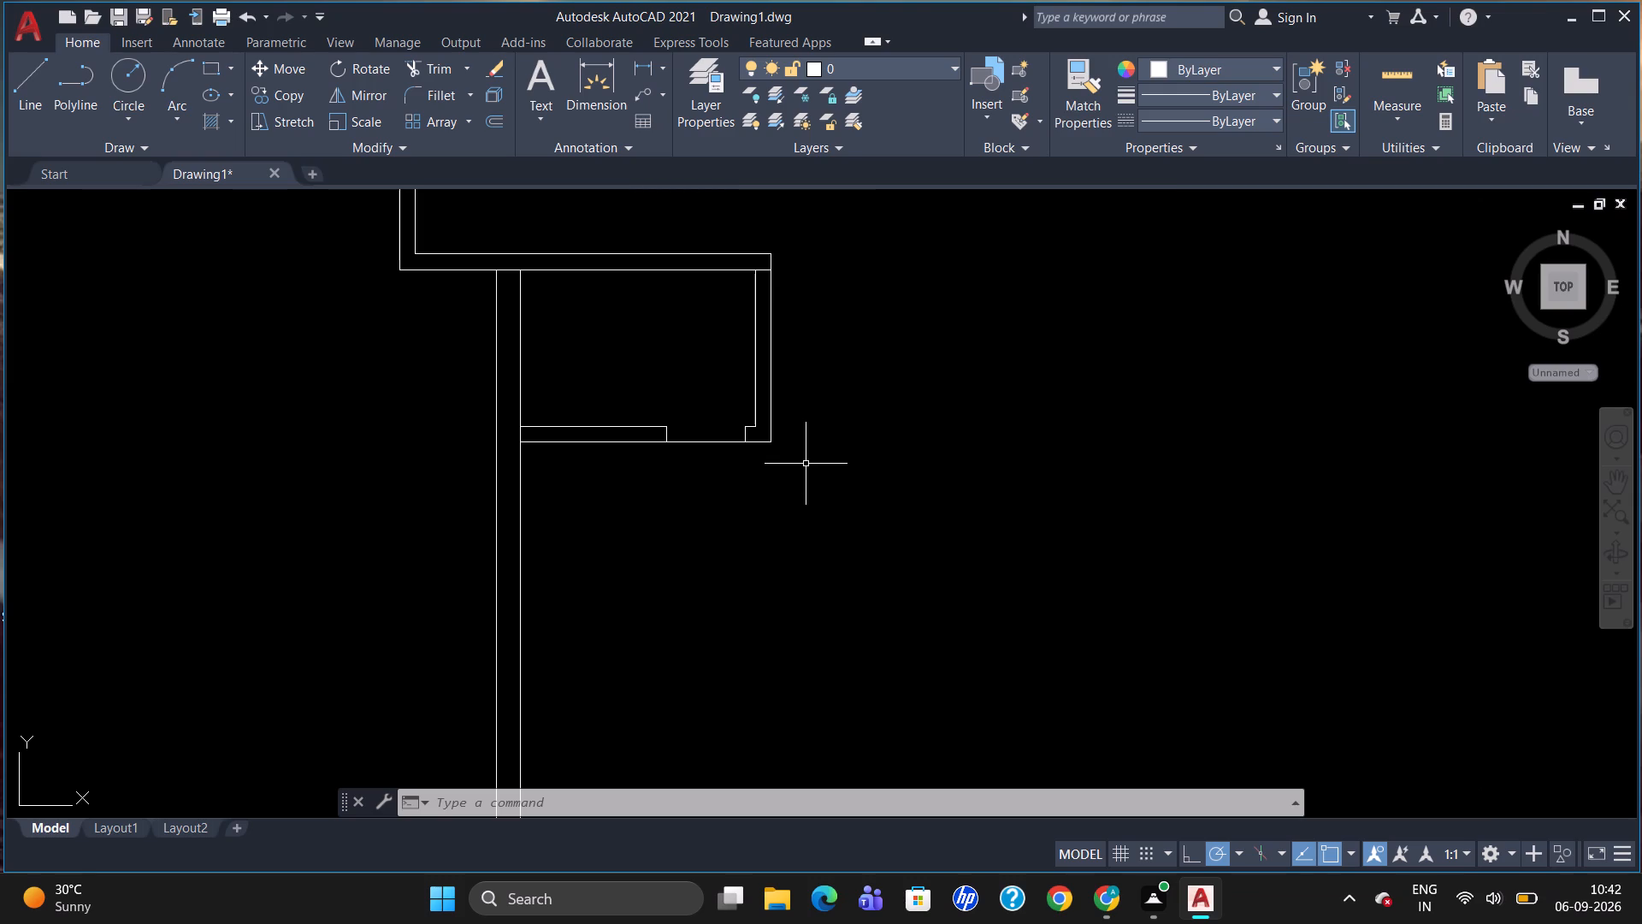
key("l")
key("Return")
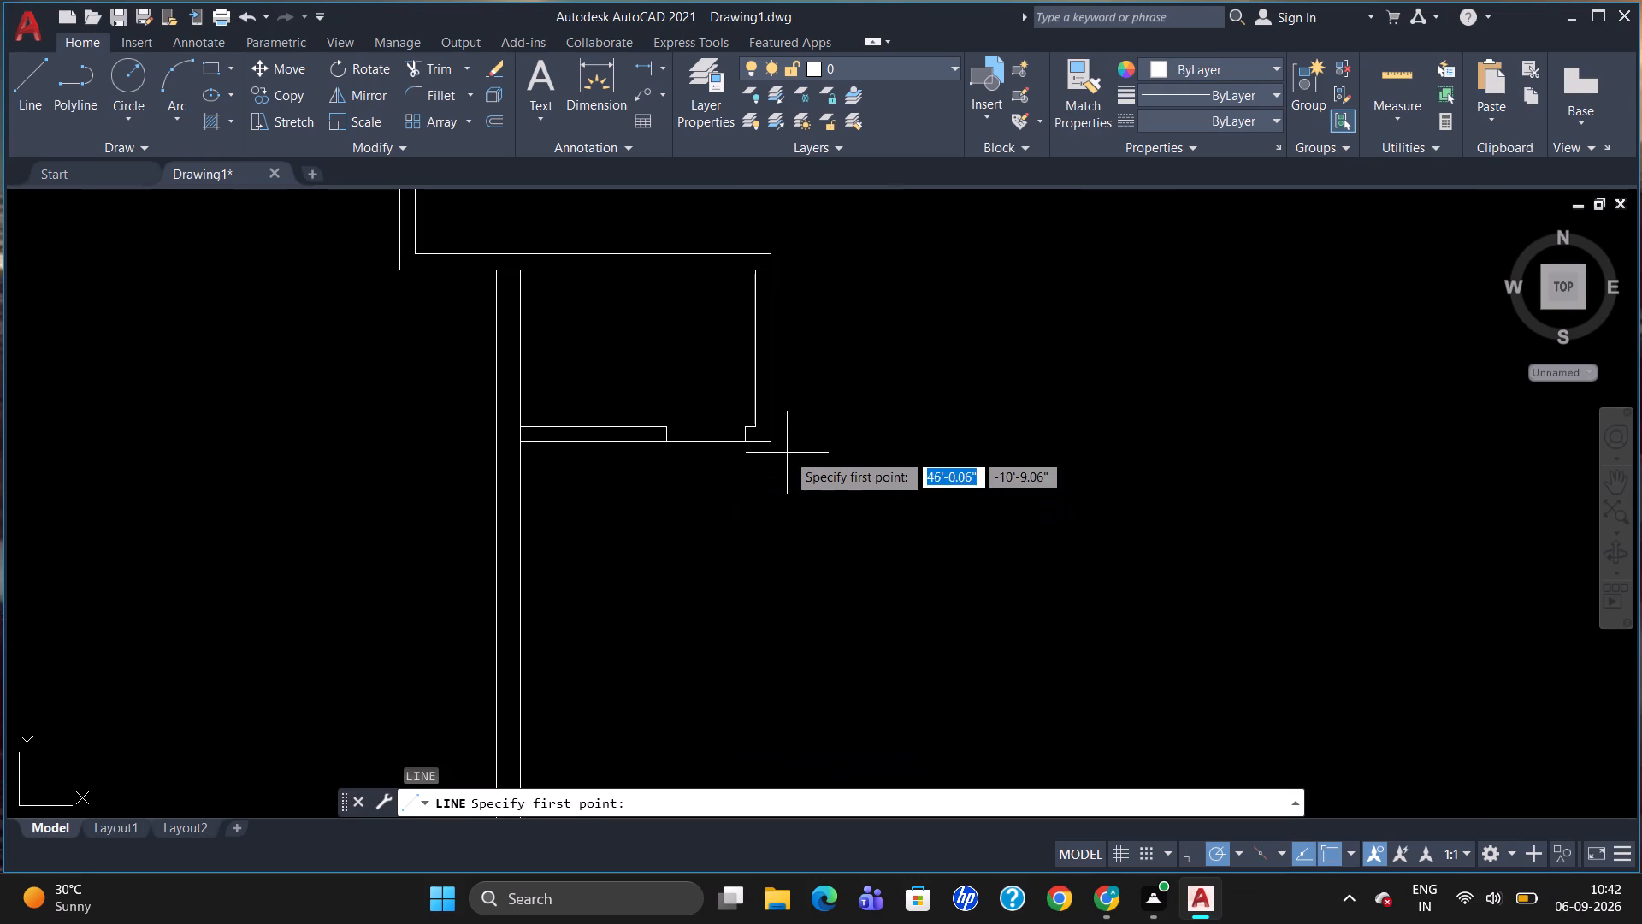
left_click(771, 441)
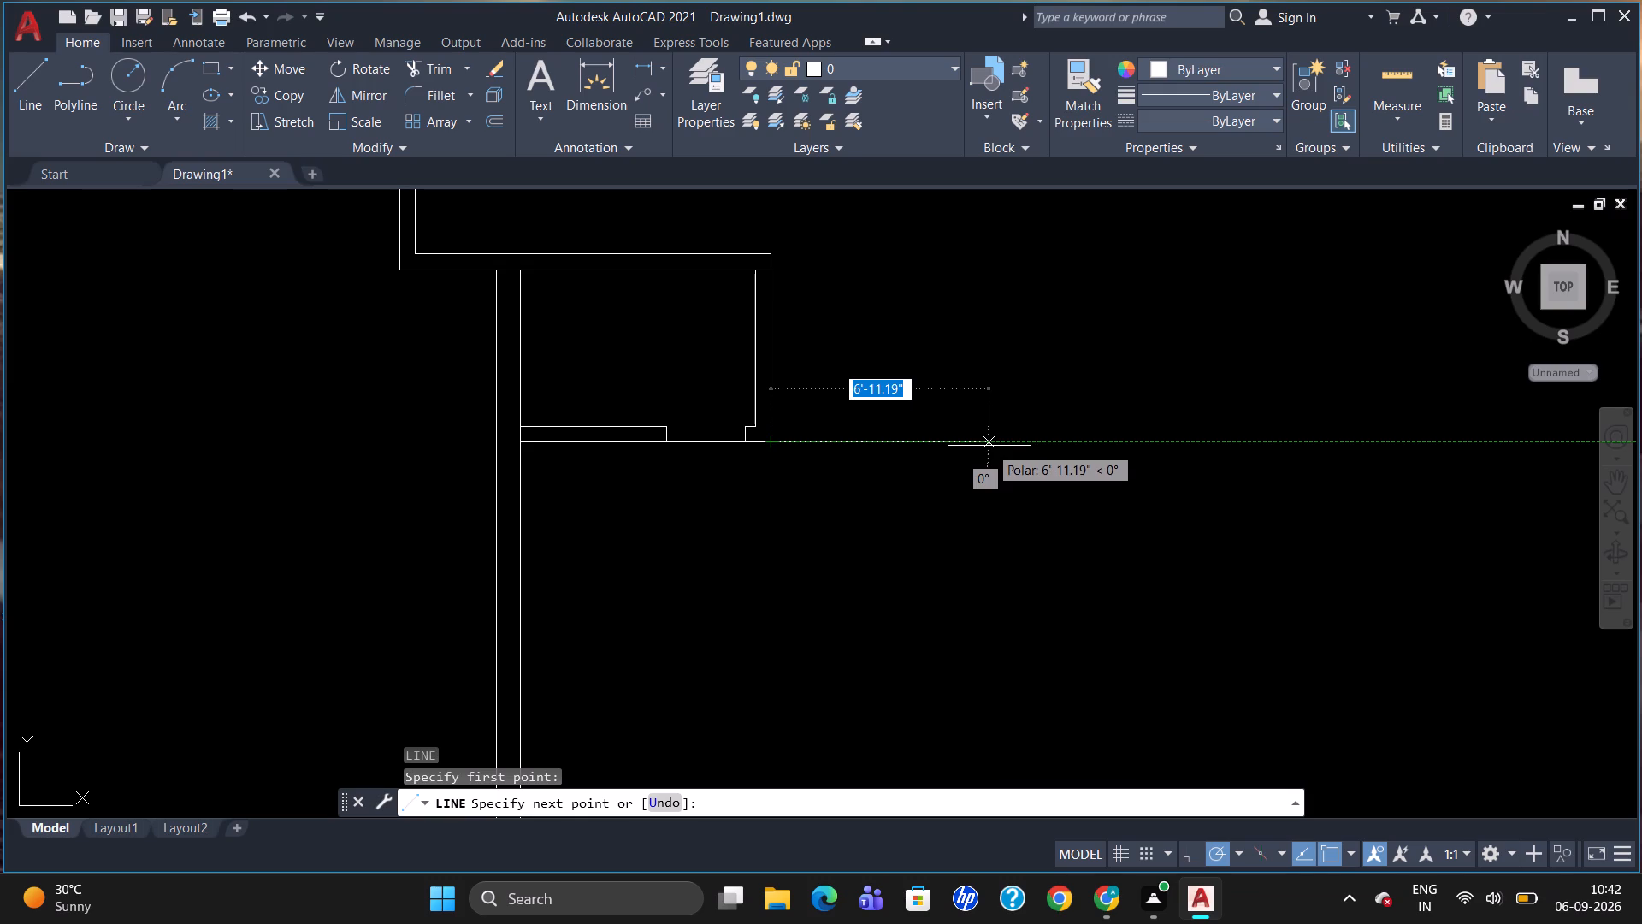
type("7'5\"")
key("Return")
key("Return")
key("Escape")
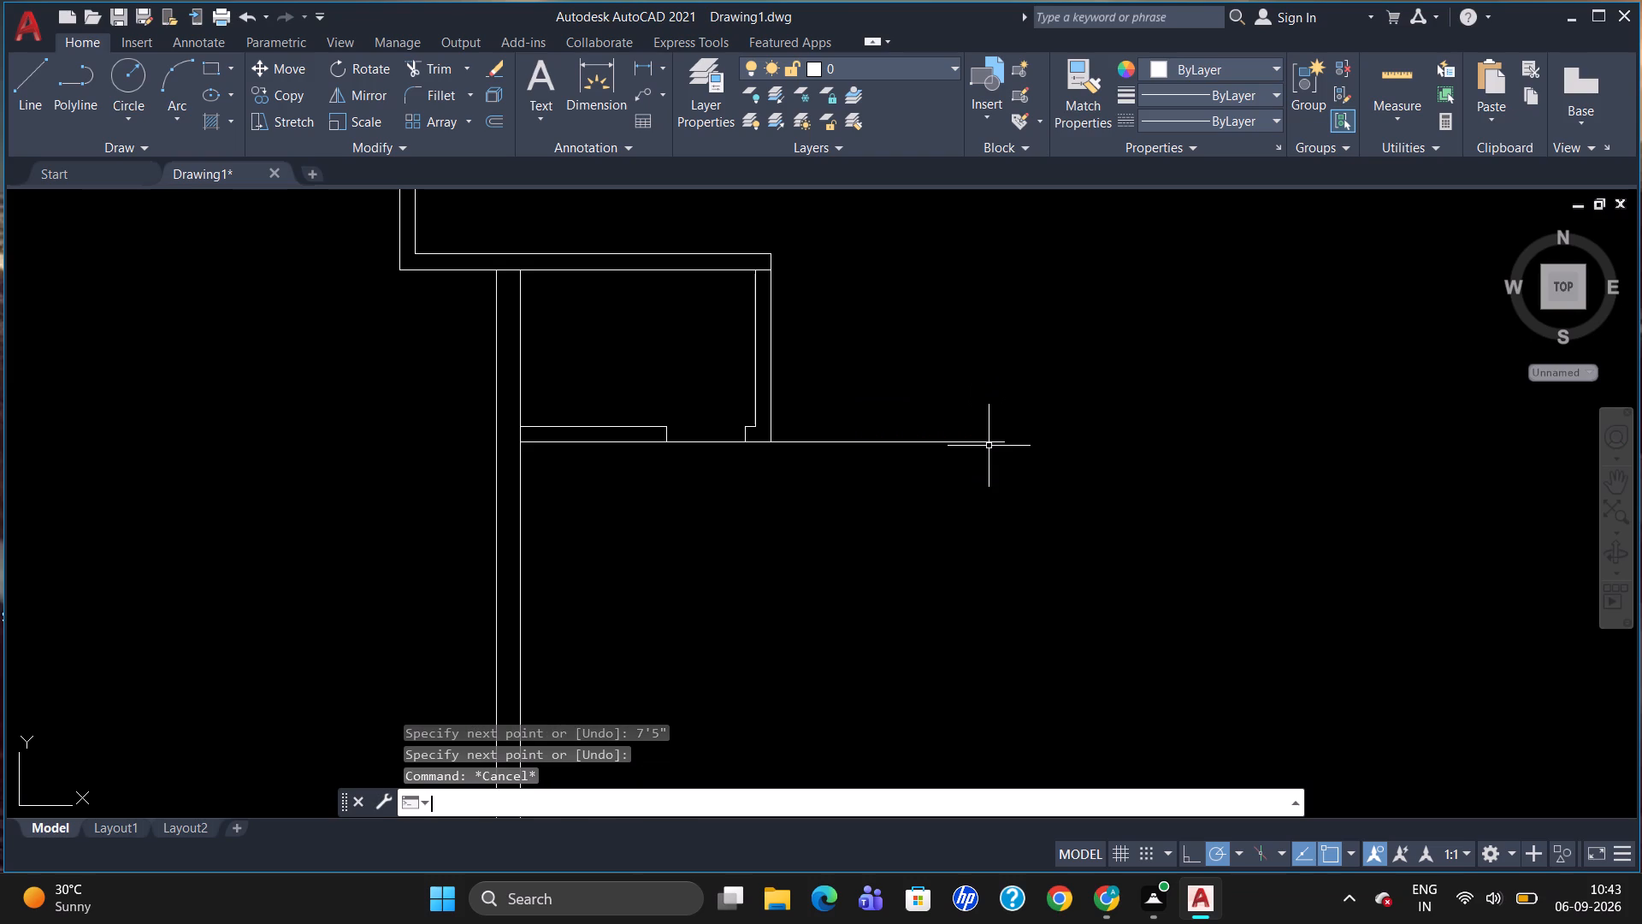
Offset the new 7'5" horizontal line 6" upward to form a partition.
key("o")
key("Return")
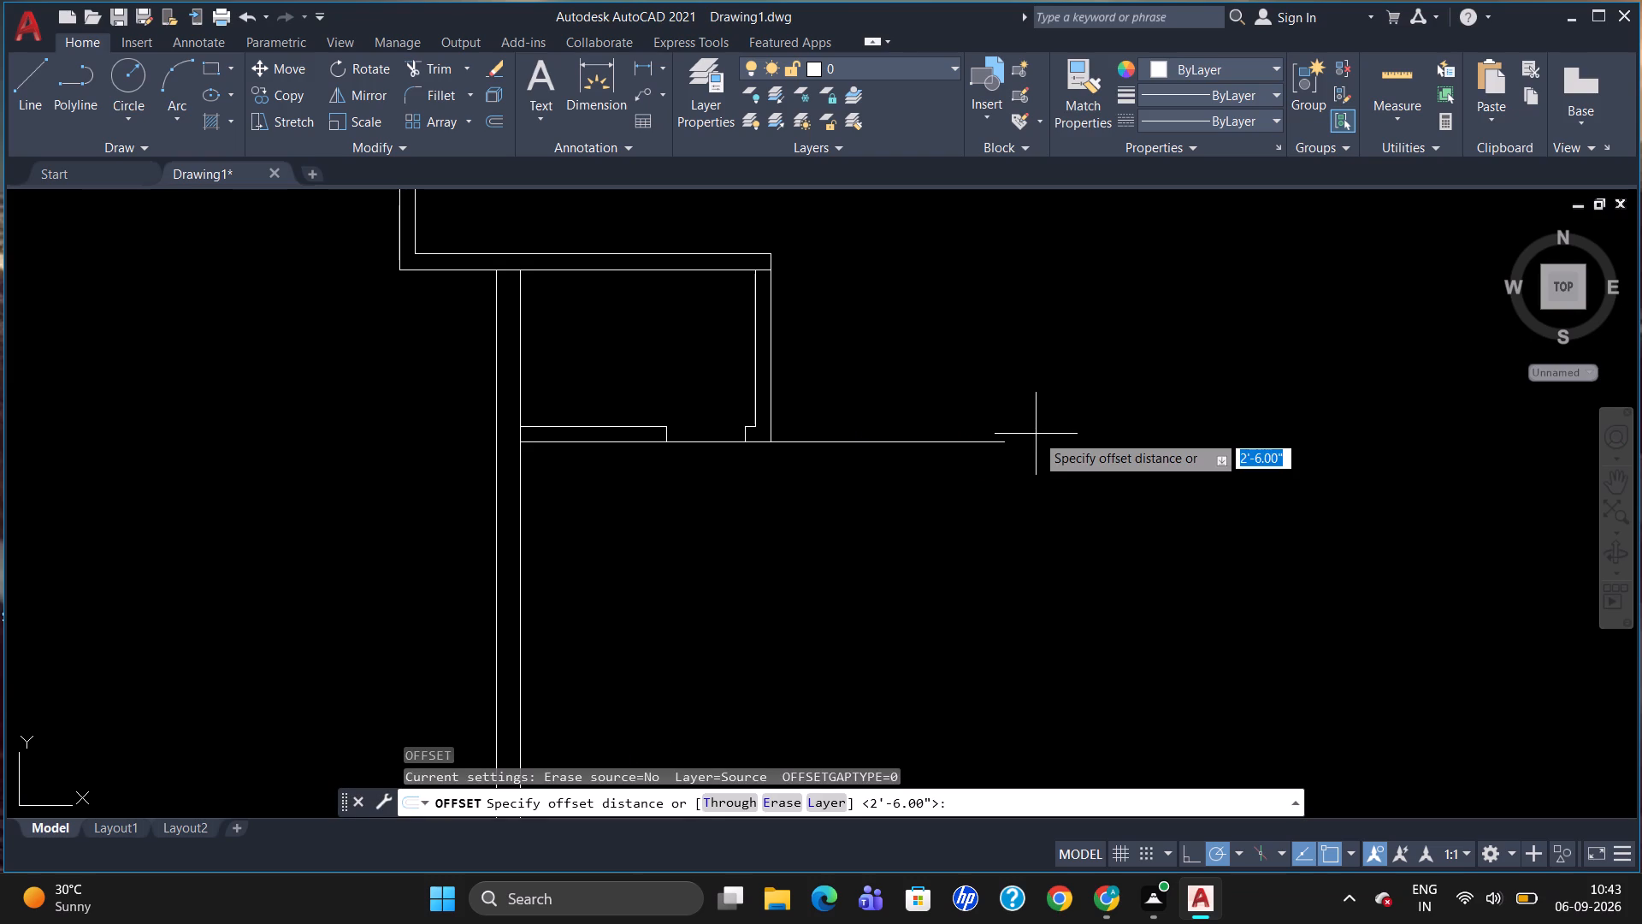
type("6\"")
key("Return")
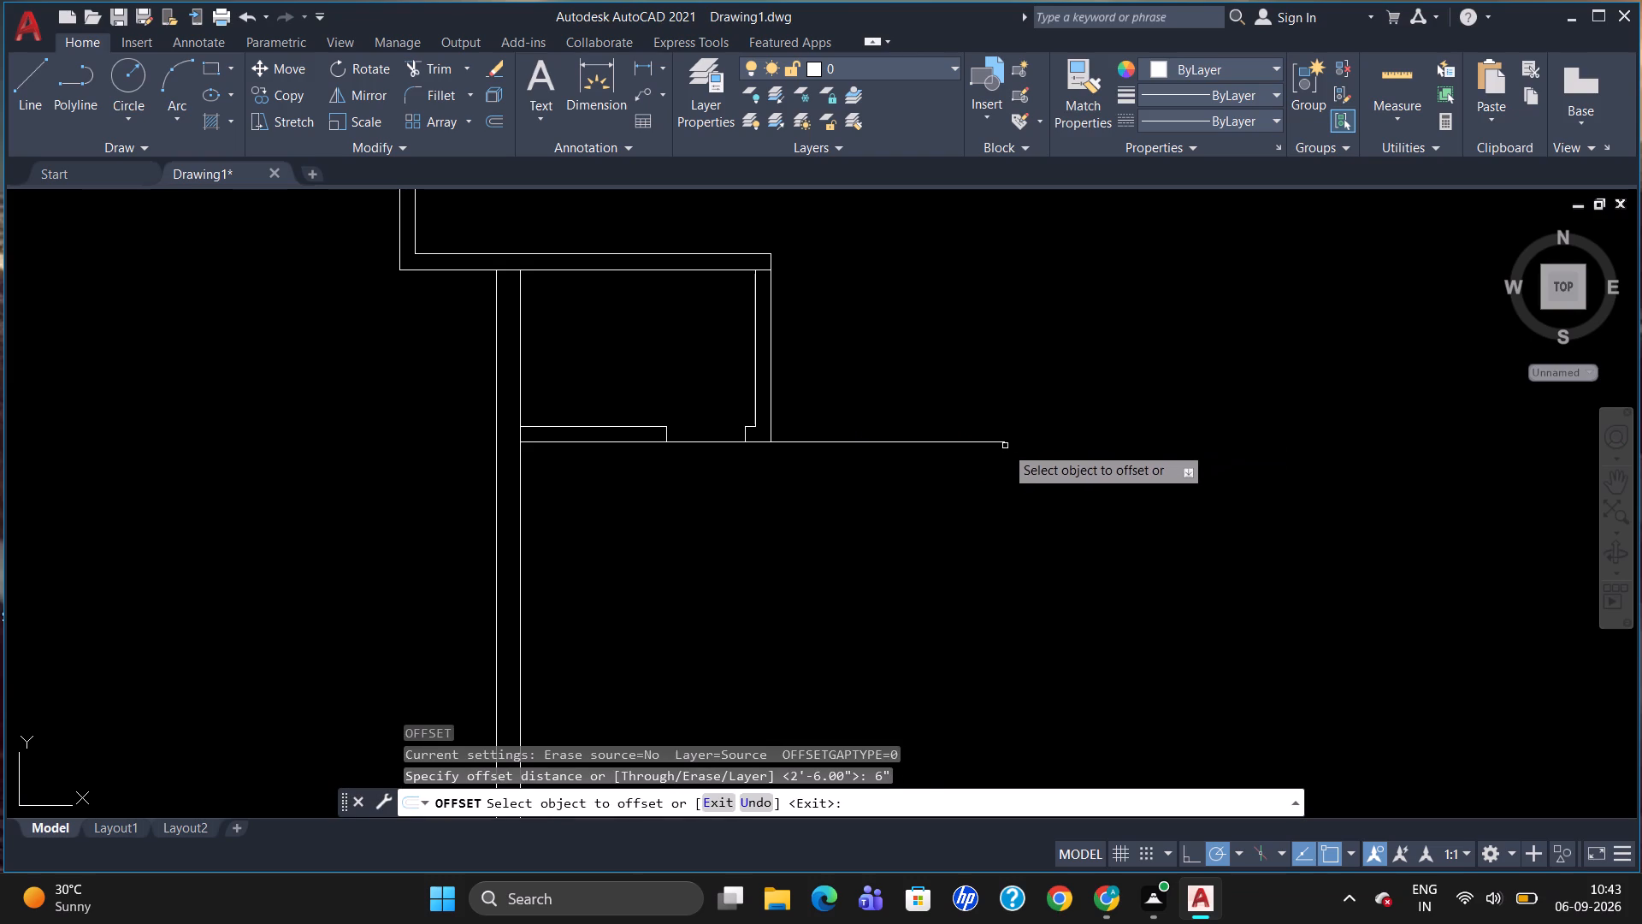
left_click(995, 443)
left_click(1000, 434)
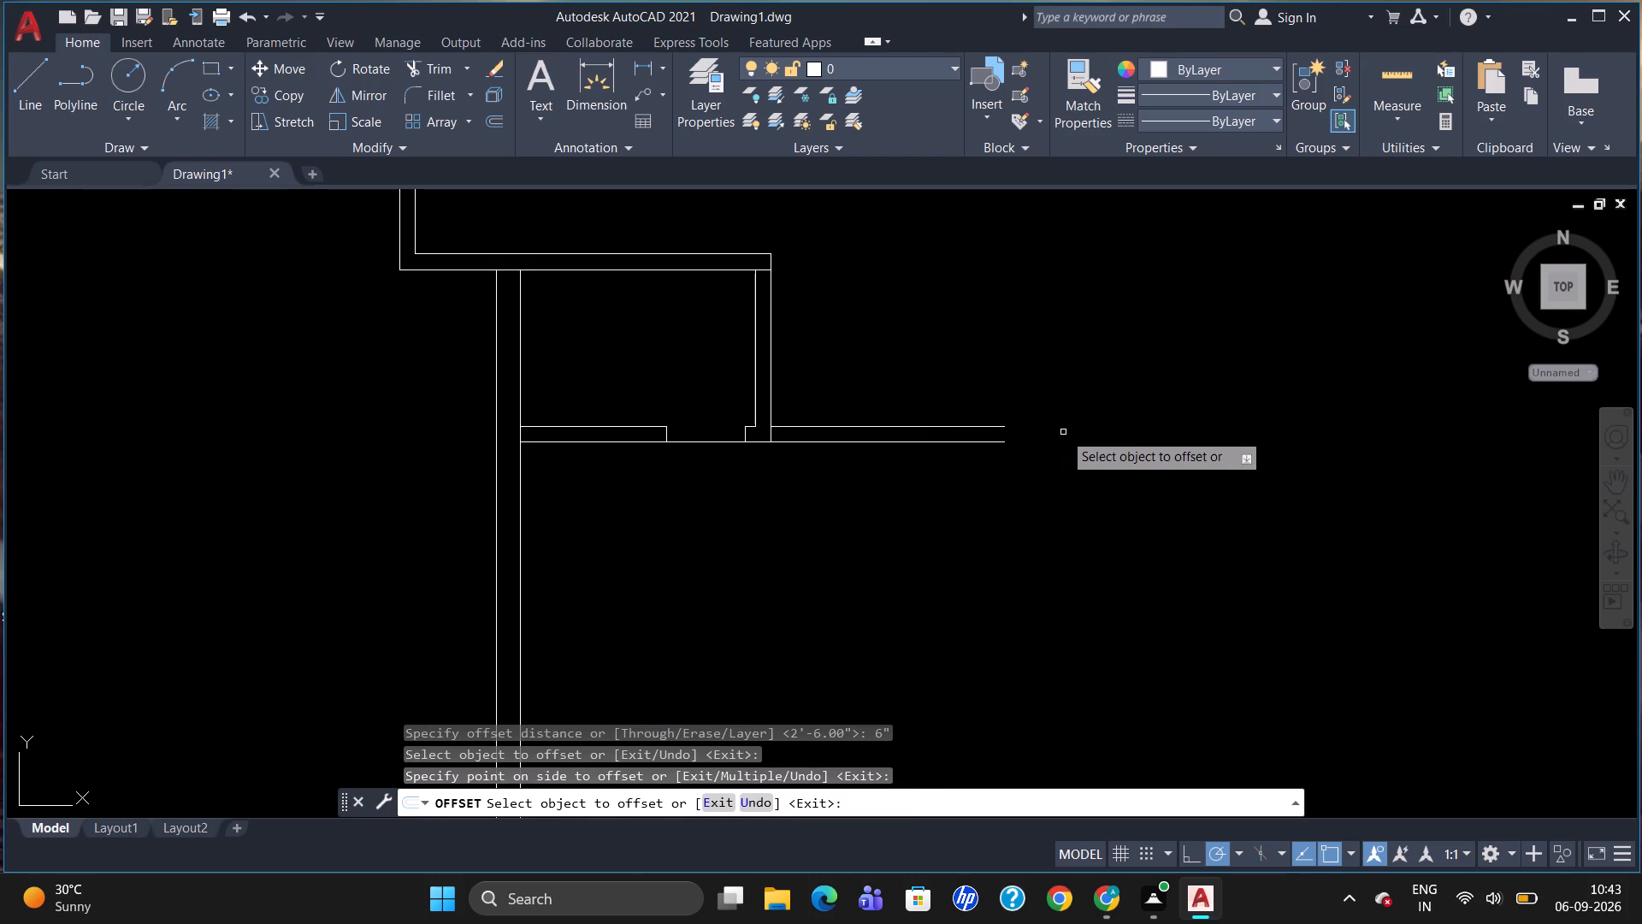
key("Escape")
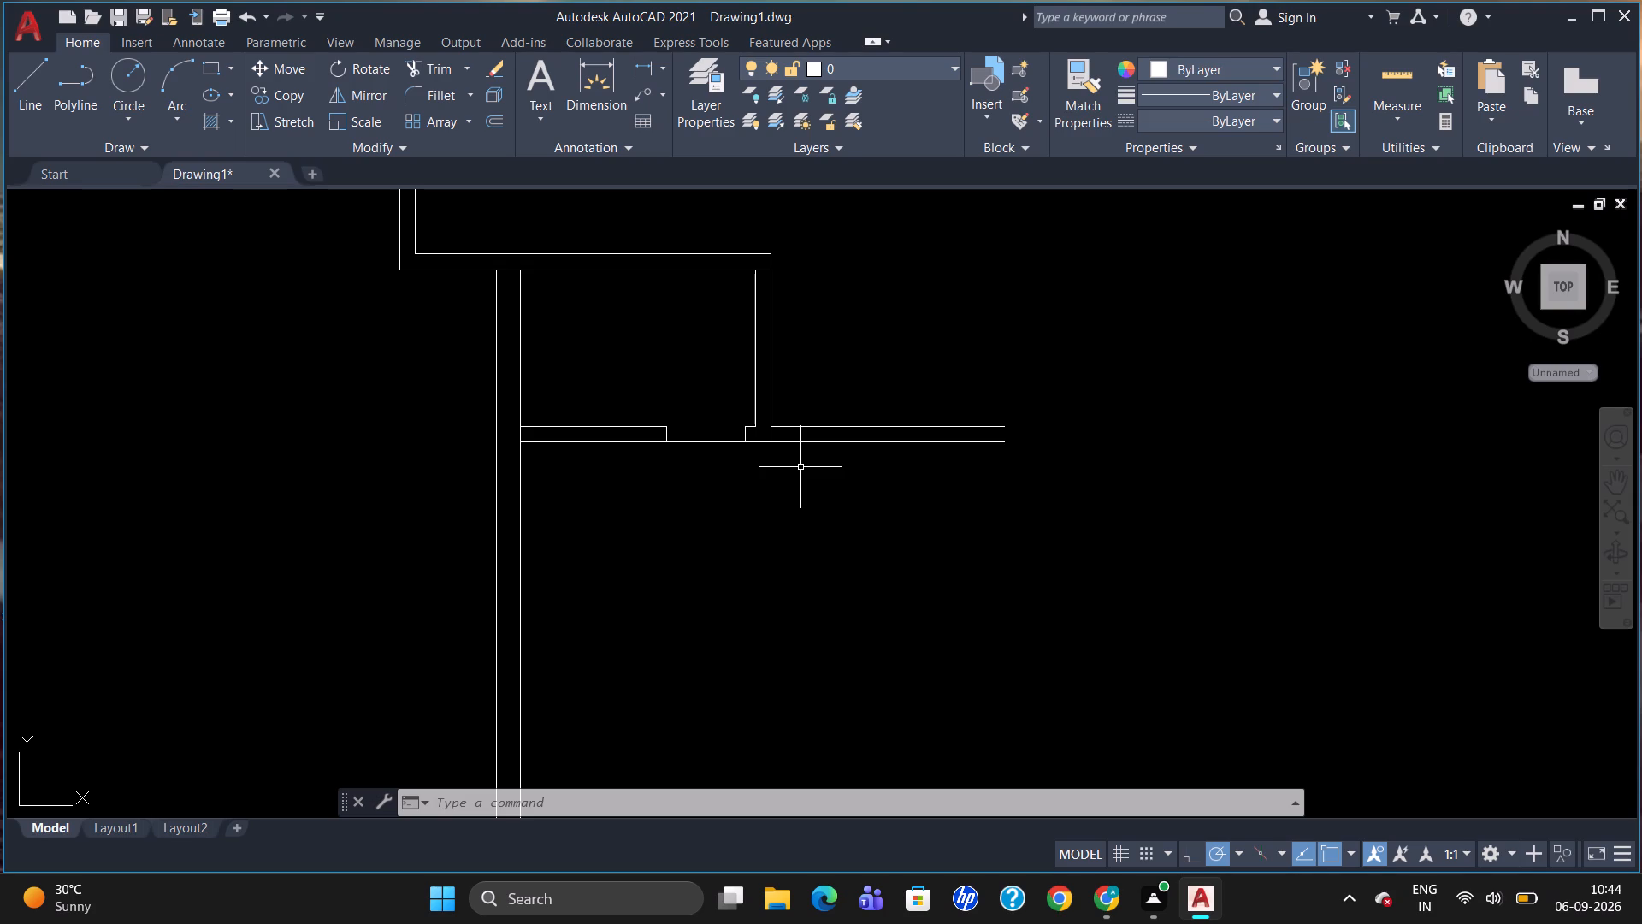
scroll(1067, 315, "down", 1)
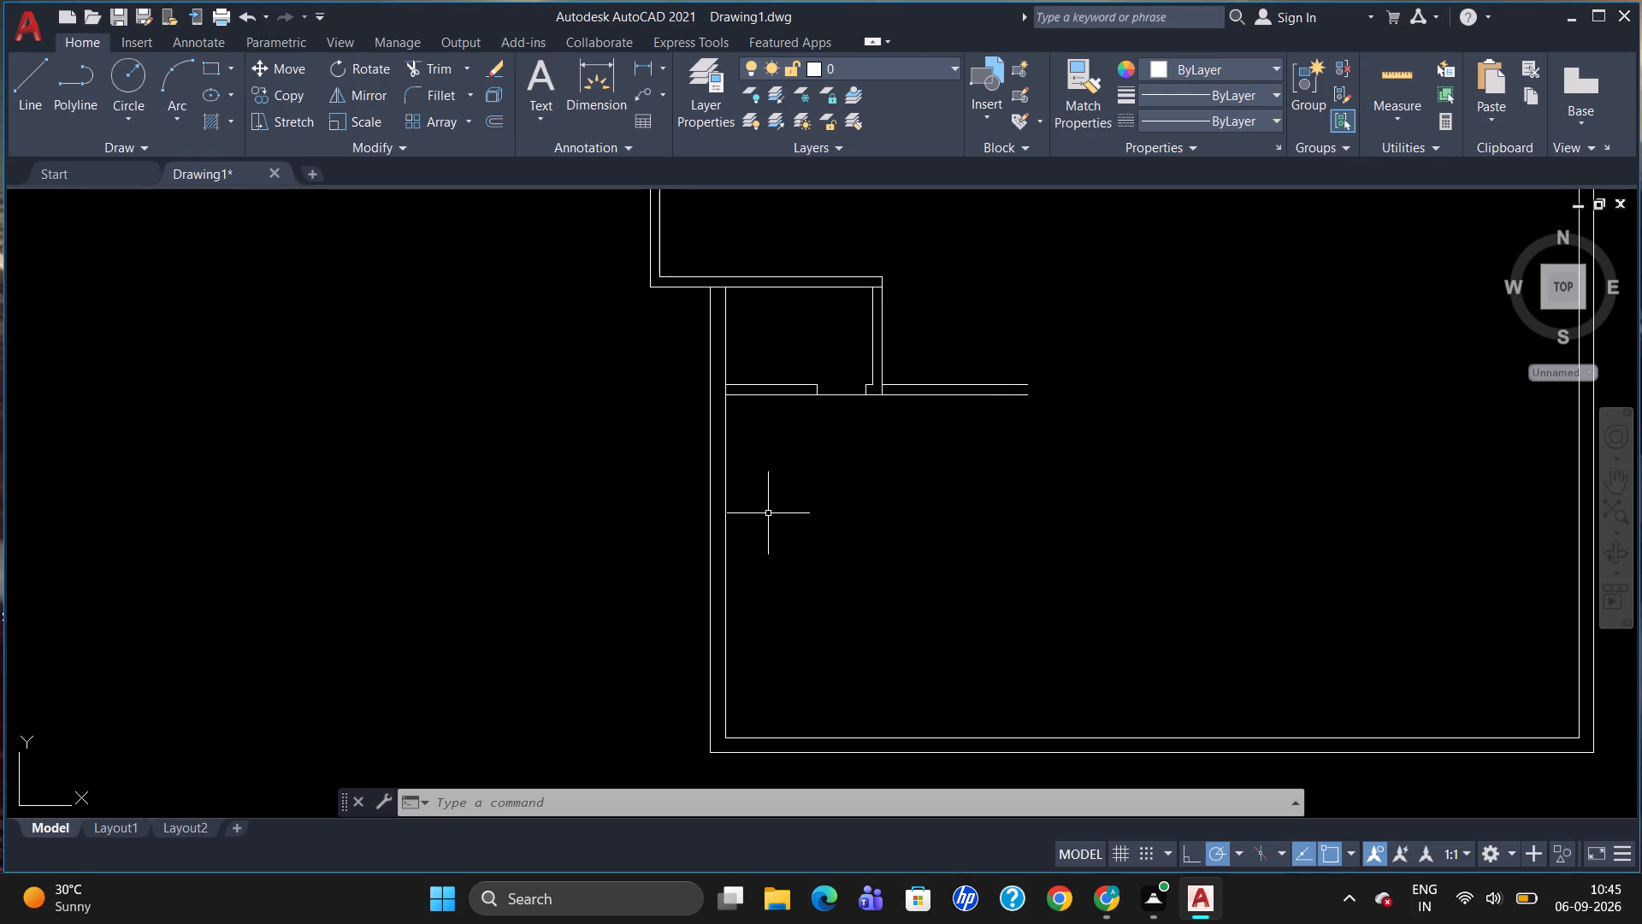
Break the left outer wall's inner line at the point where the small room's lower partition meets it.
type("BR")
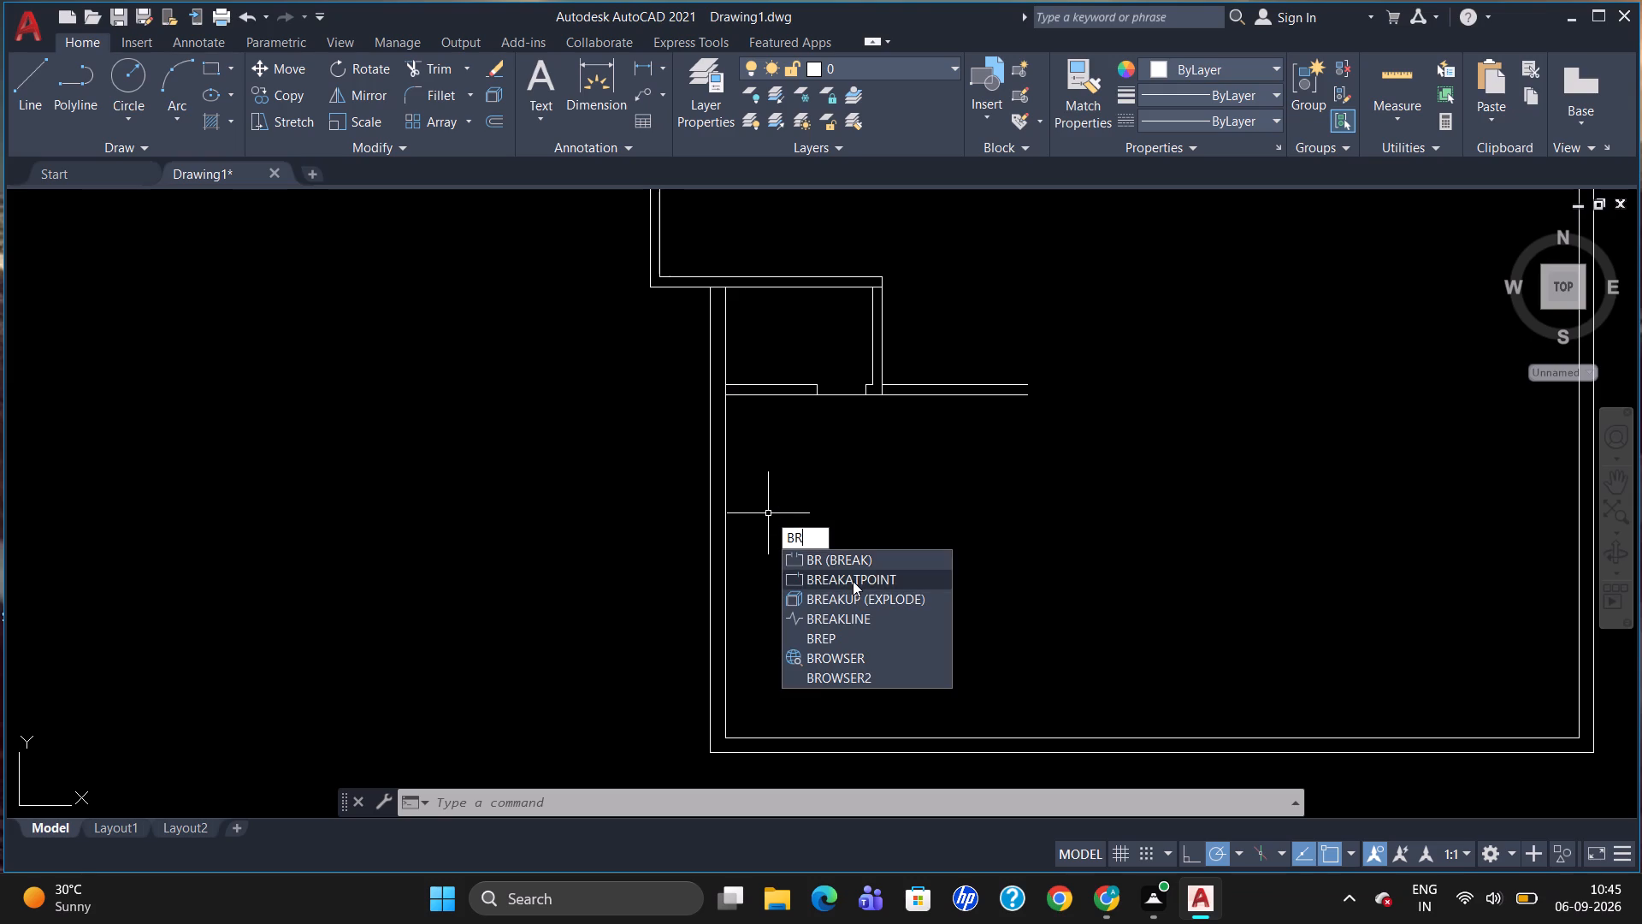
left_click(853, 581)
left_click(725, 463)
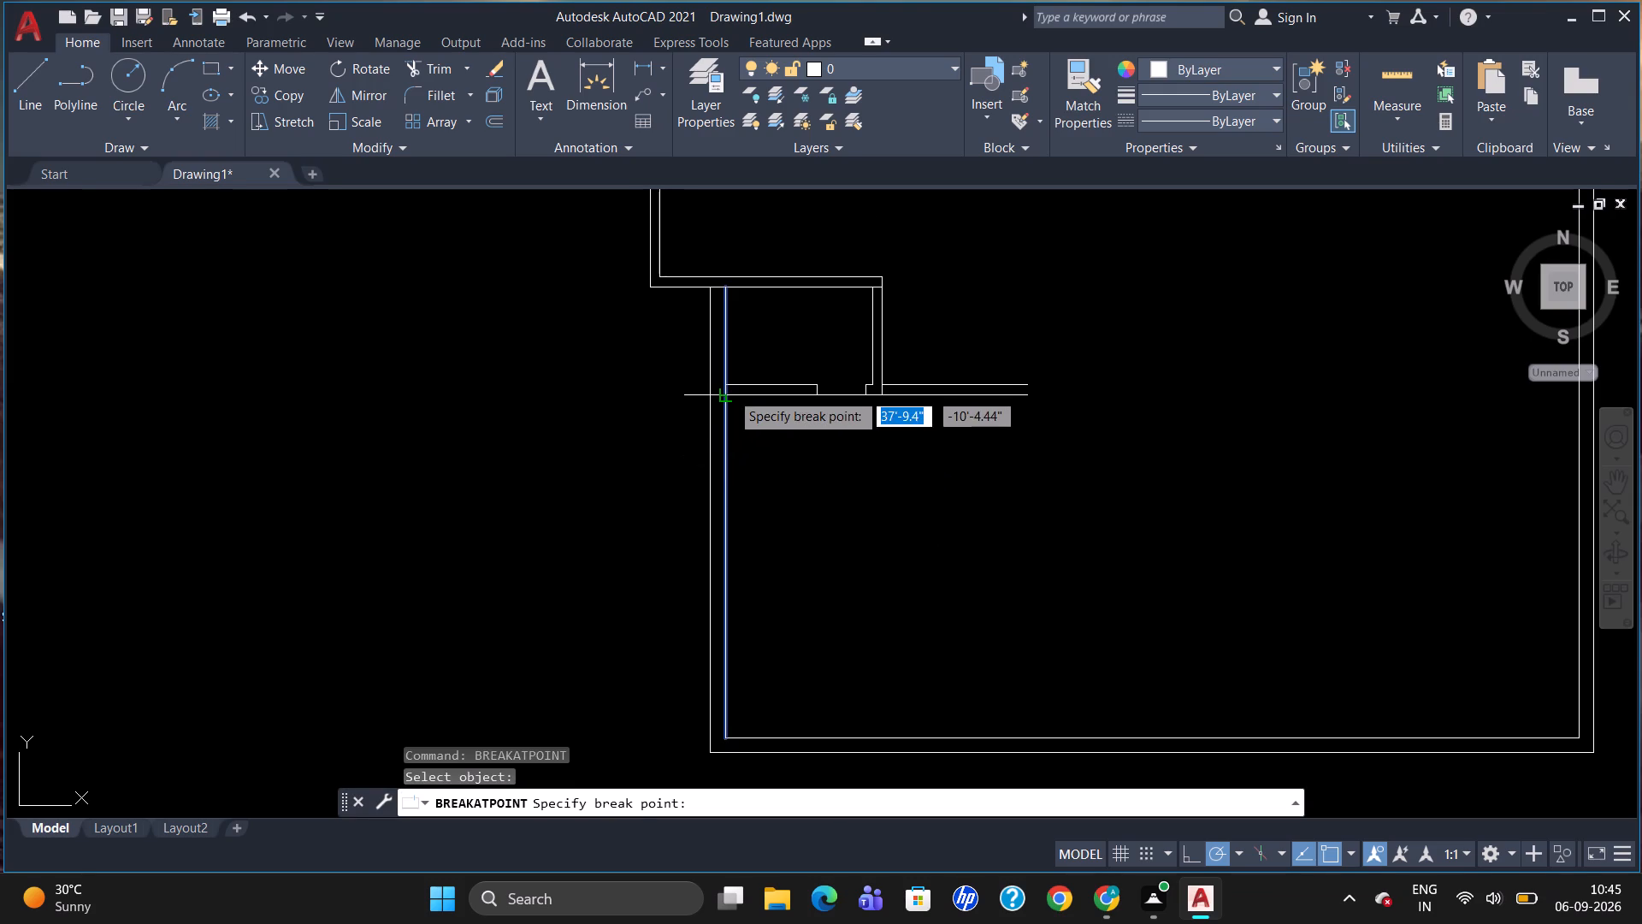
left_click(730, 390)
Offset the lower segment of the left wall's inner line 13' to the right, into the plan.
key("o")
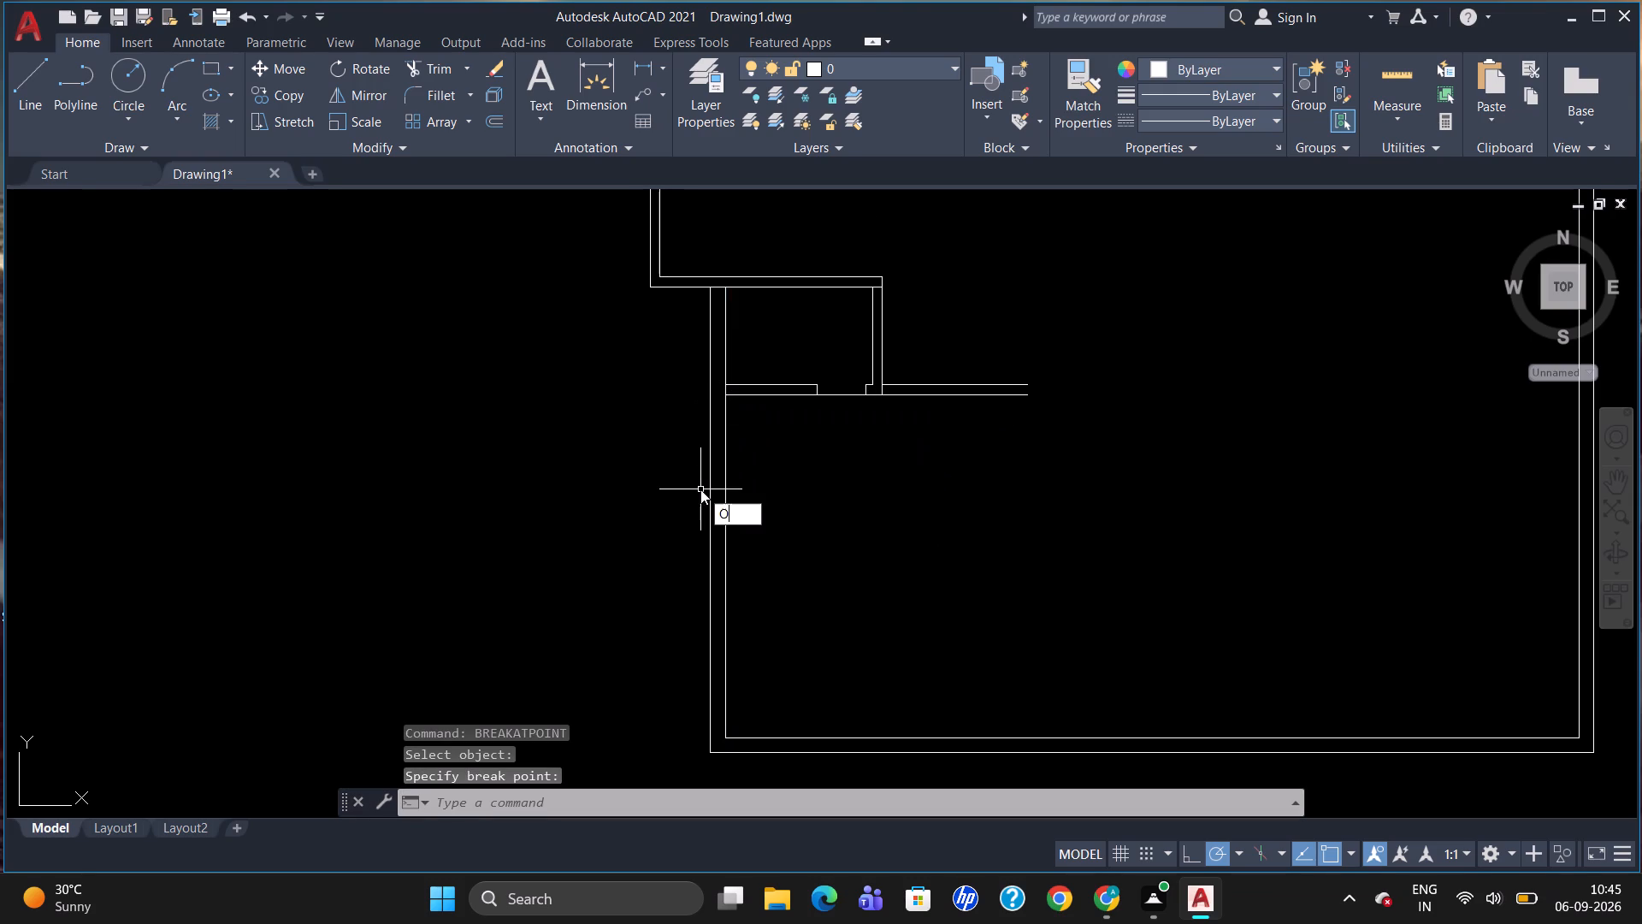
key("Return")
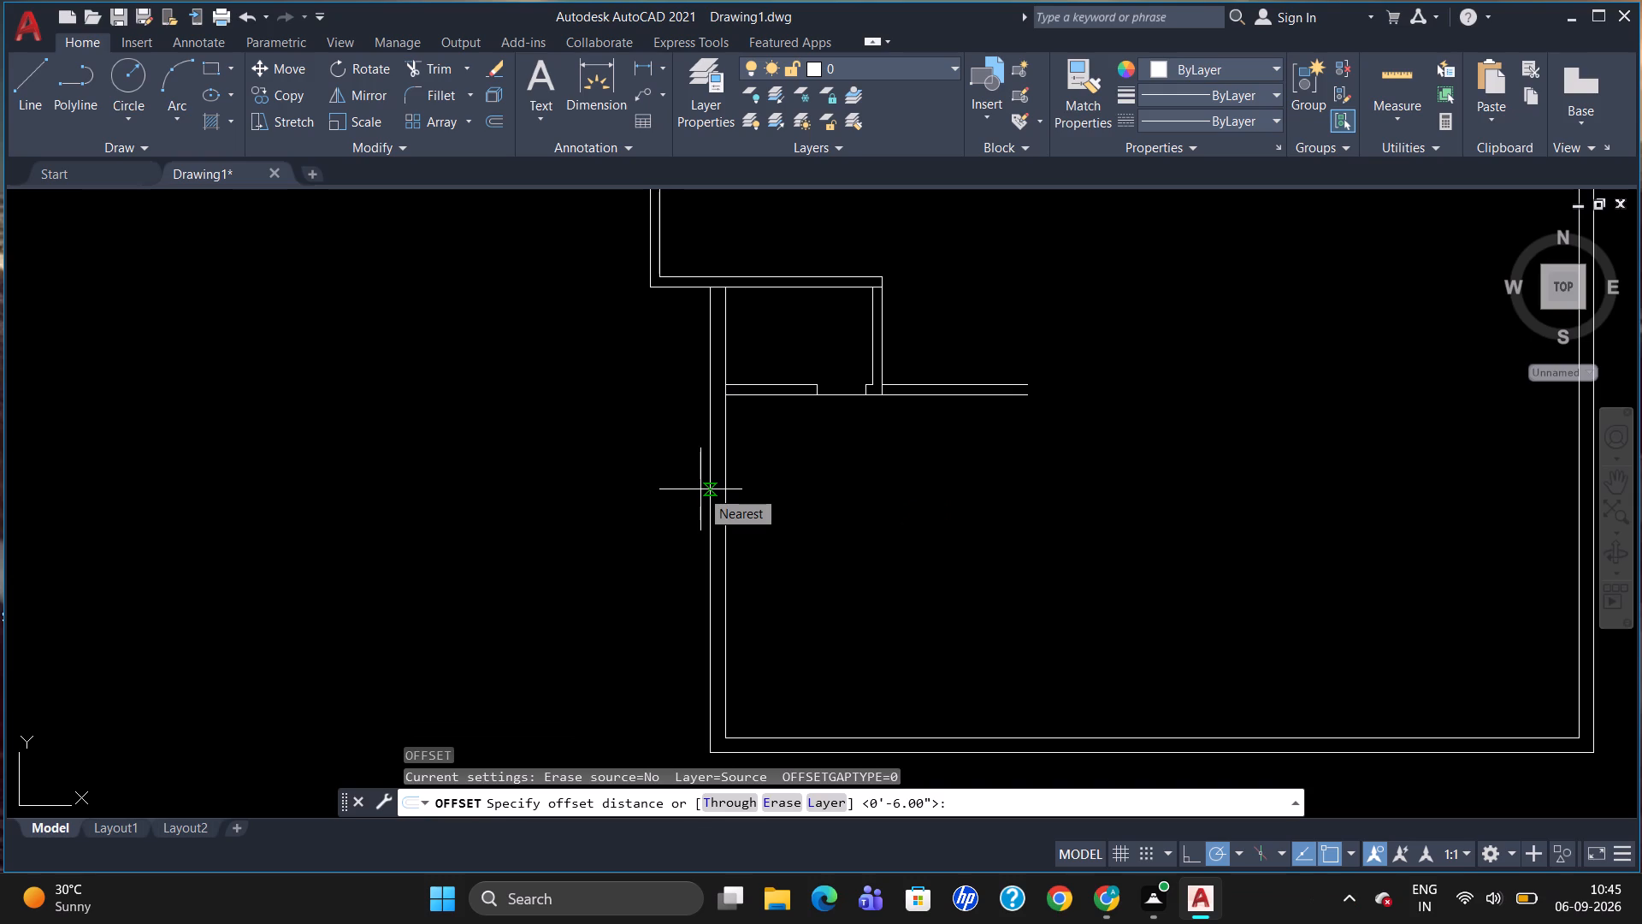
type("13'")
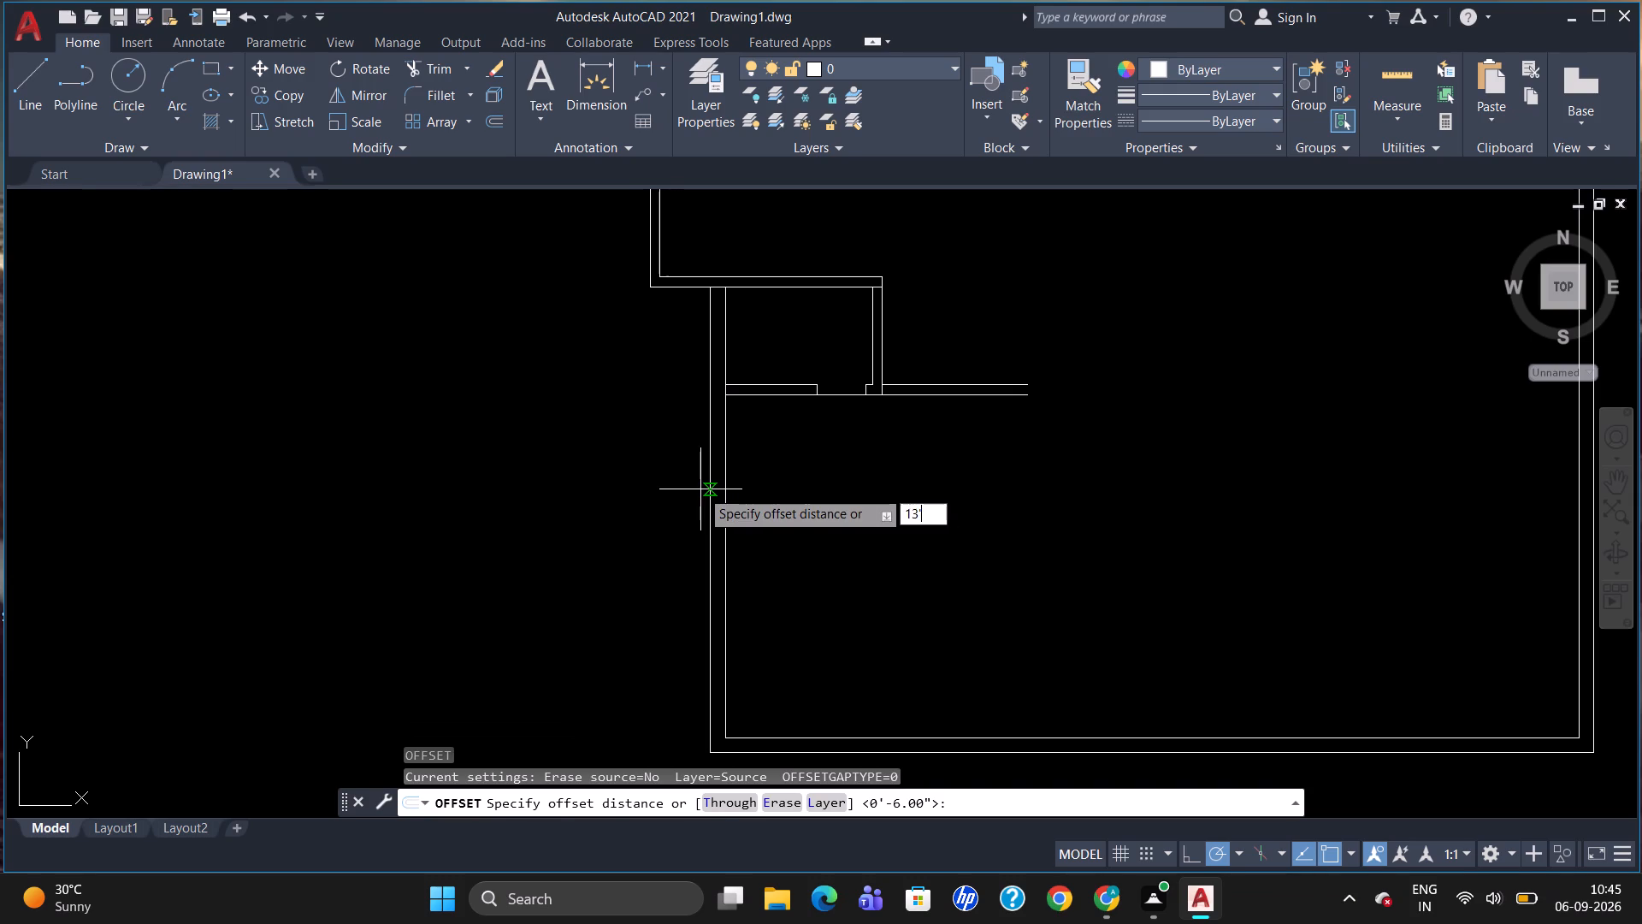
key("Return")
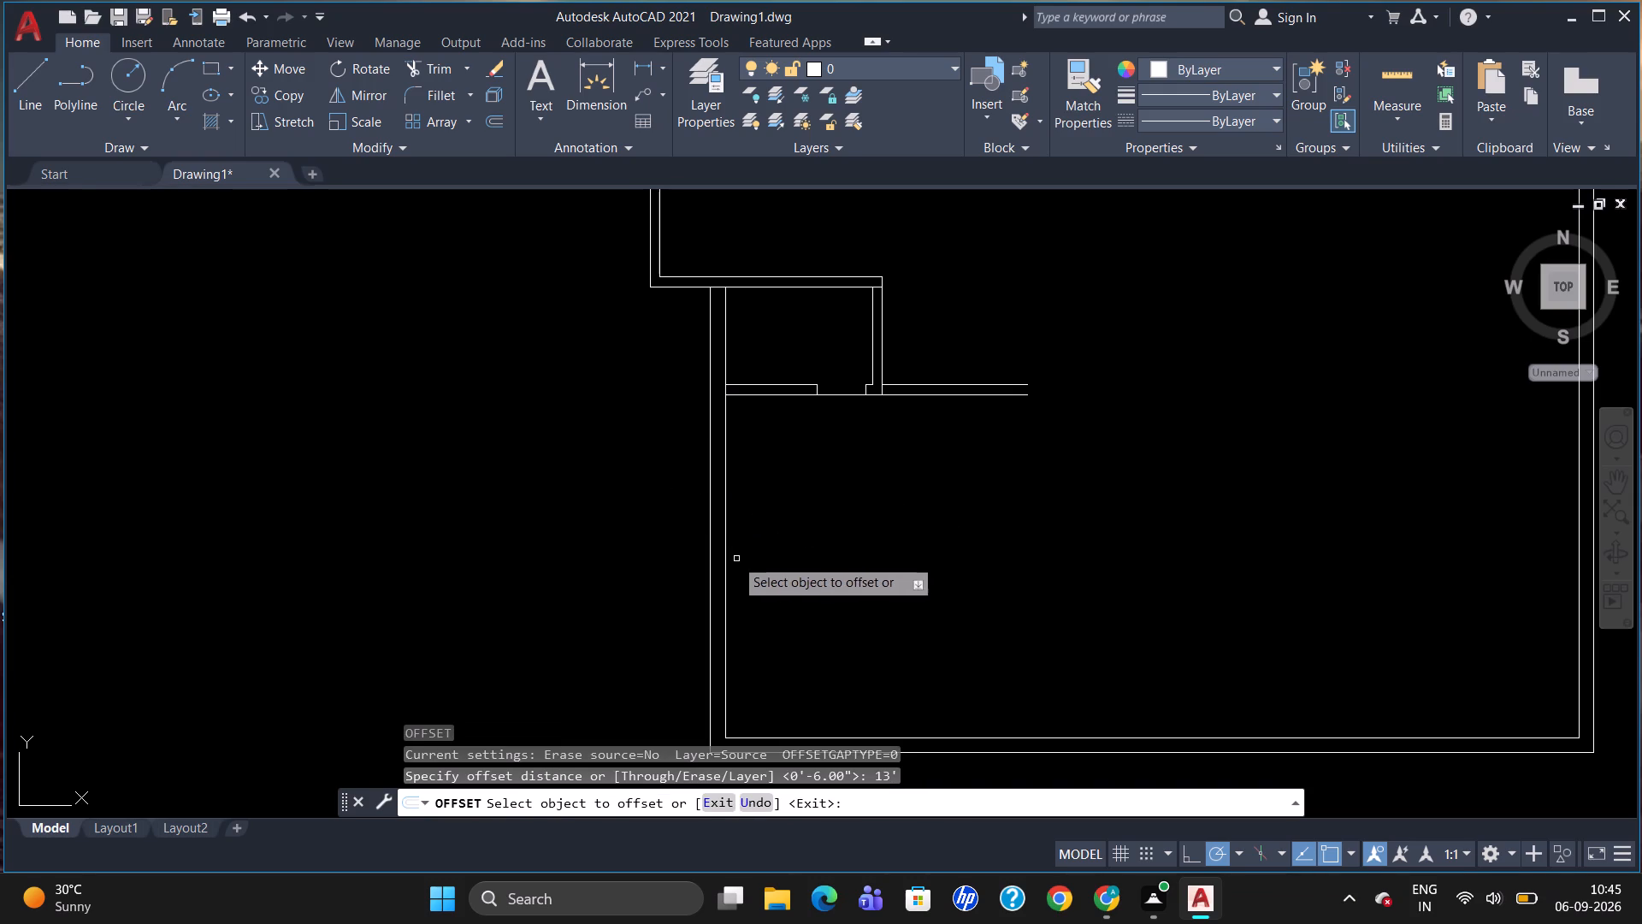
left_click(727, 542)
left_click(789, 555)
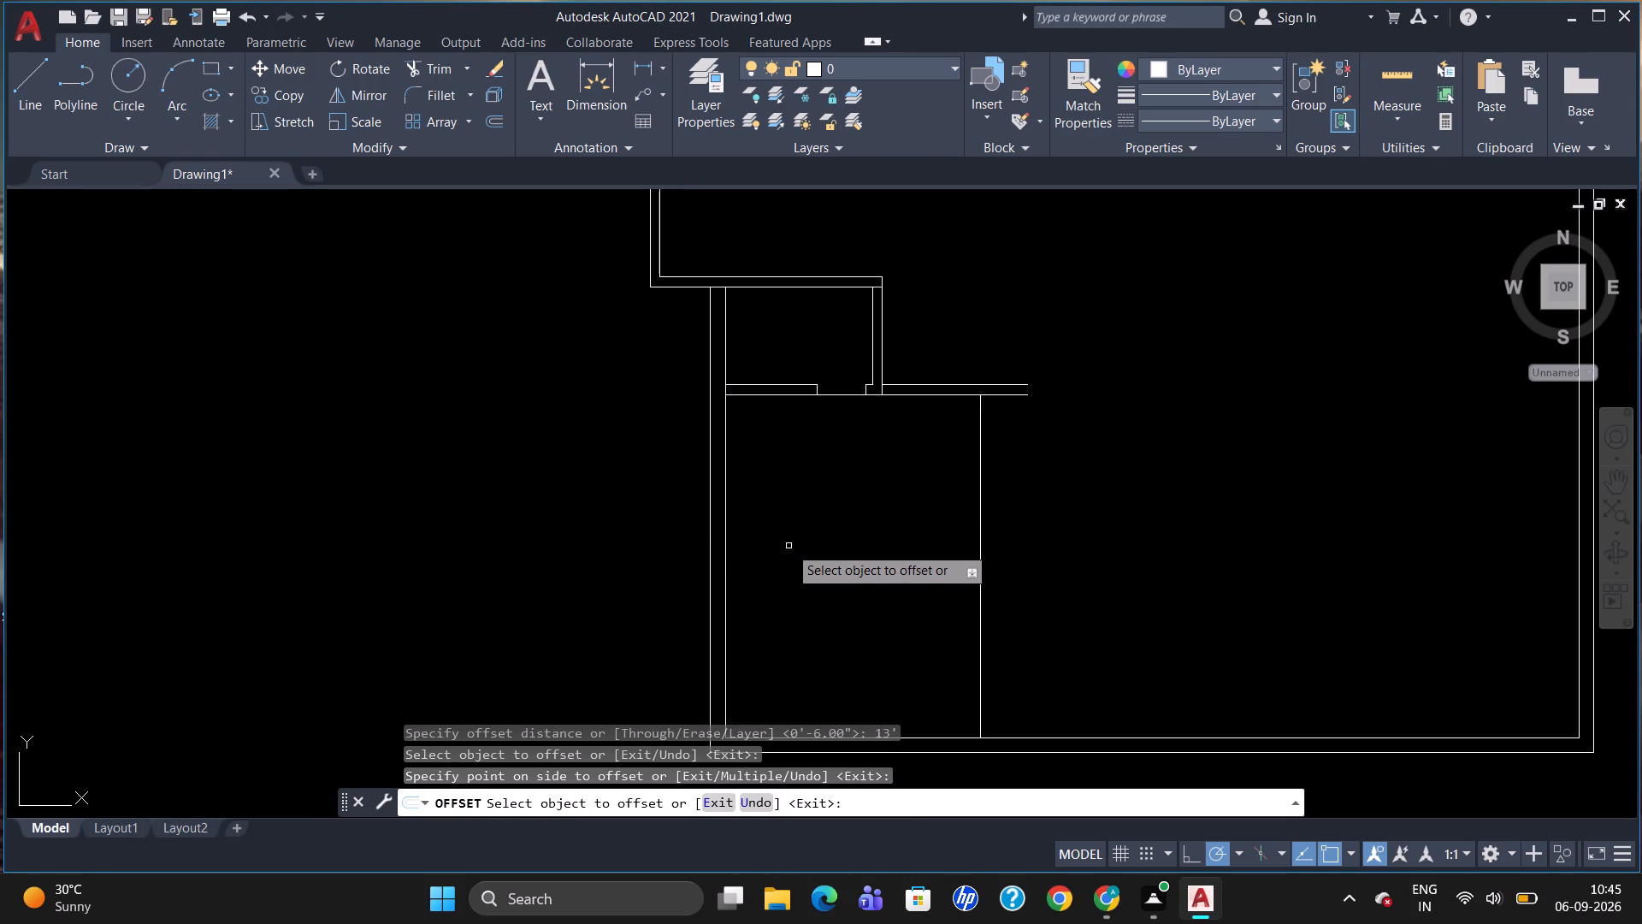
Offset the new vertical line 6" to the right to form a partition.
left_click(983, 532)
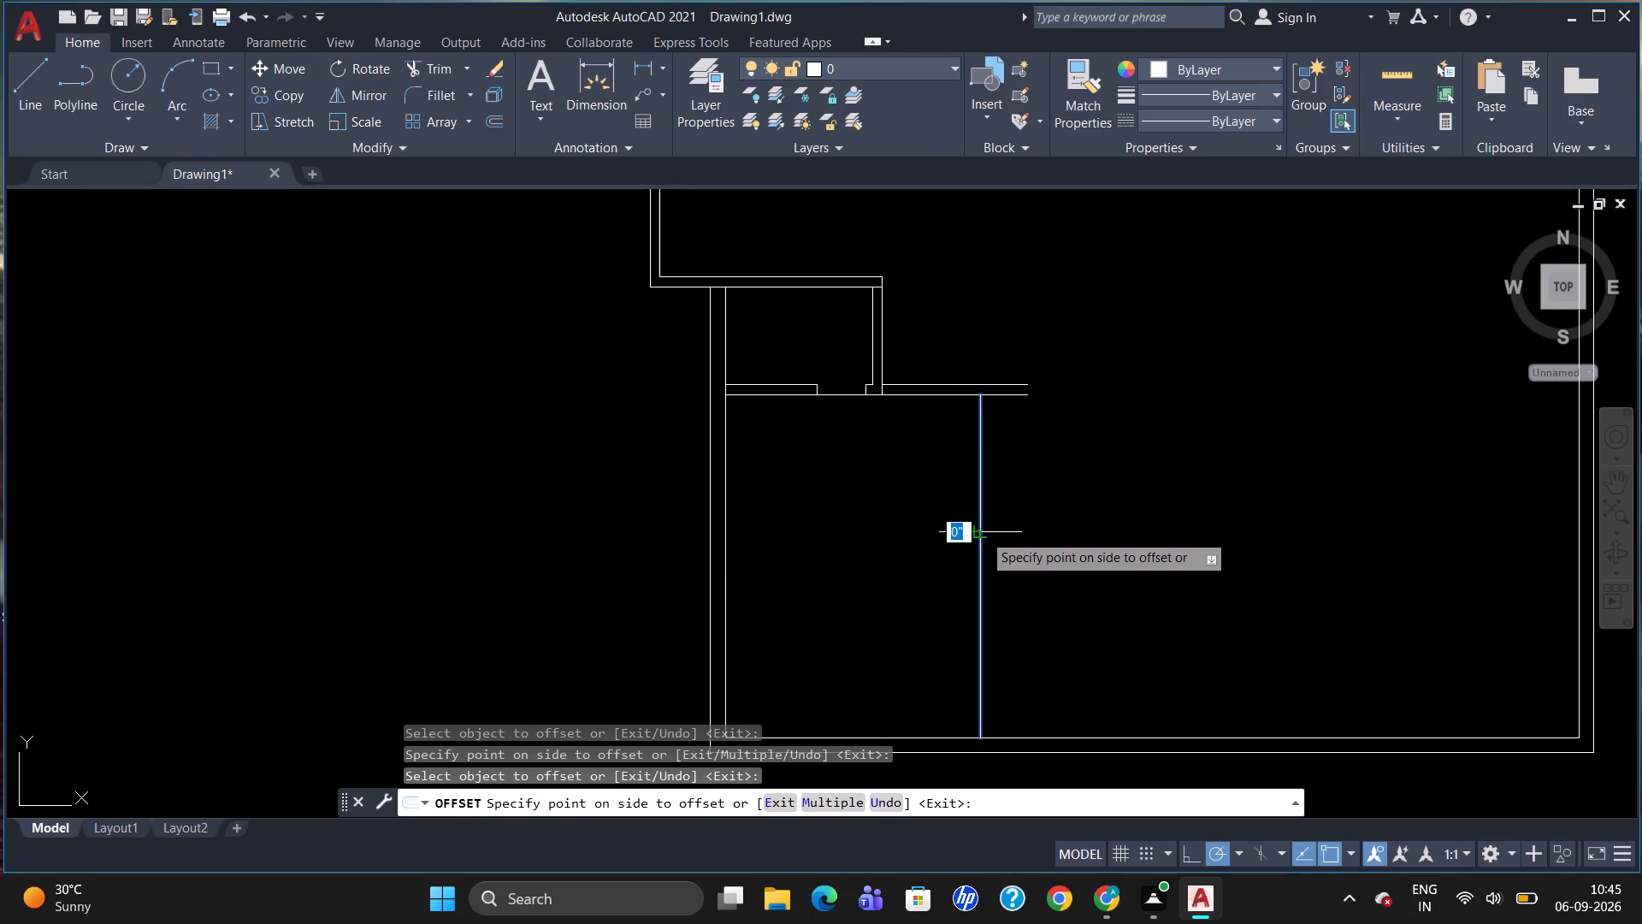
key("6")
key("shift+quotedbl")
key("Return")
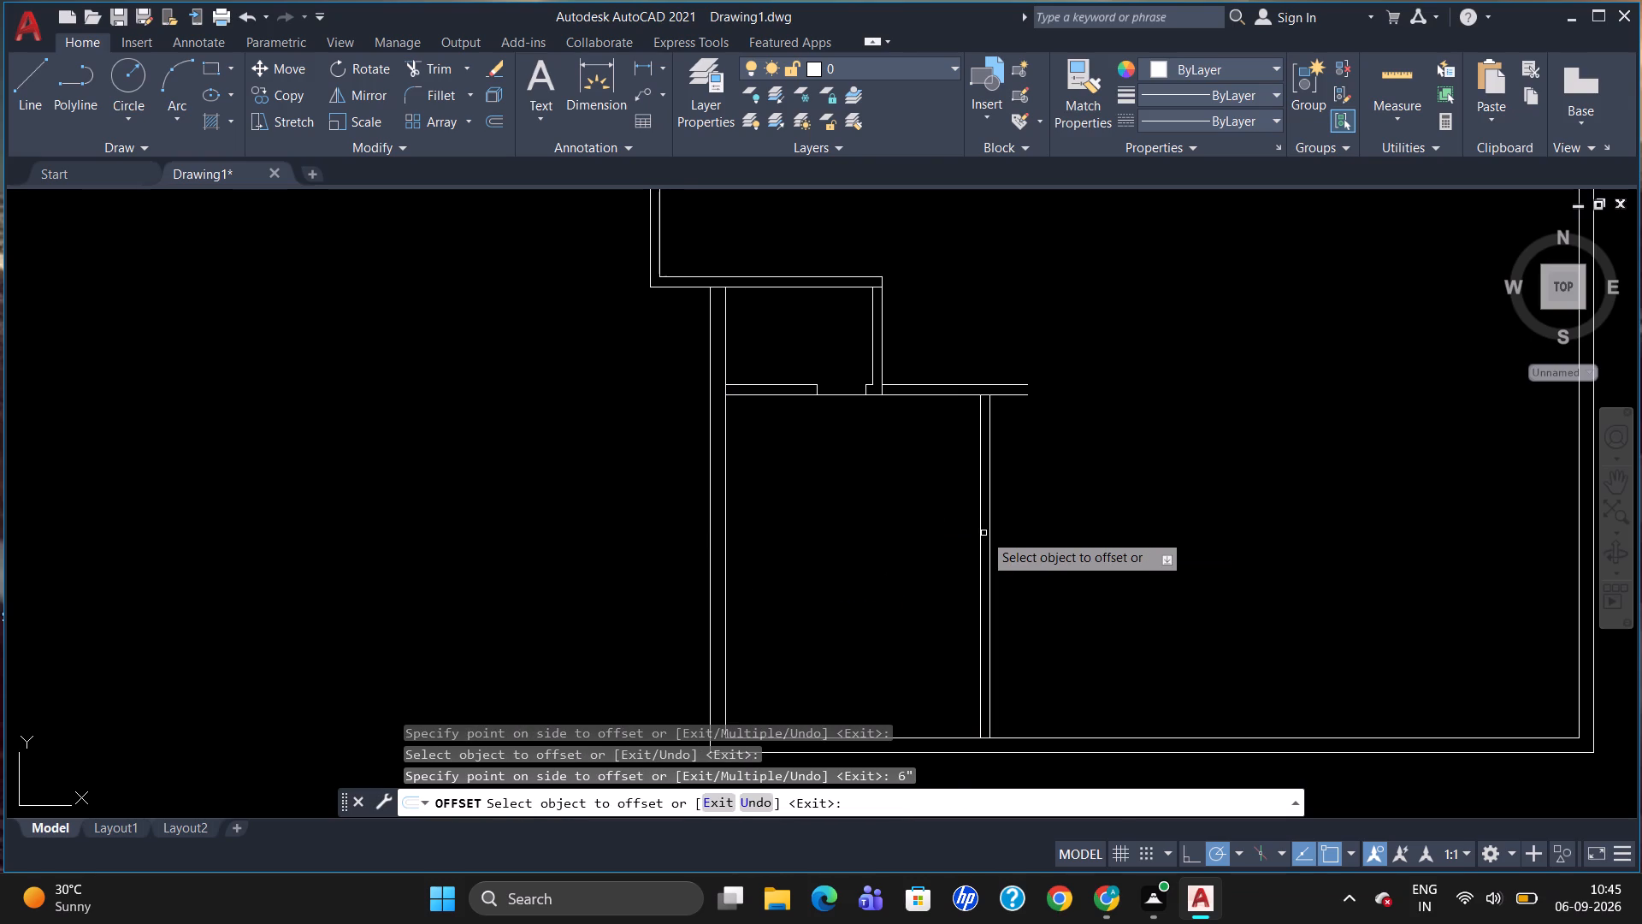
key("Escape")
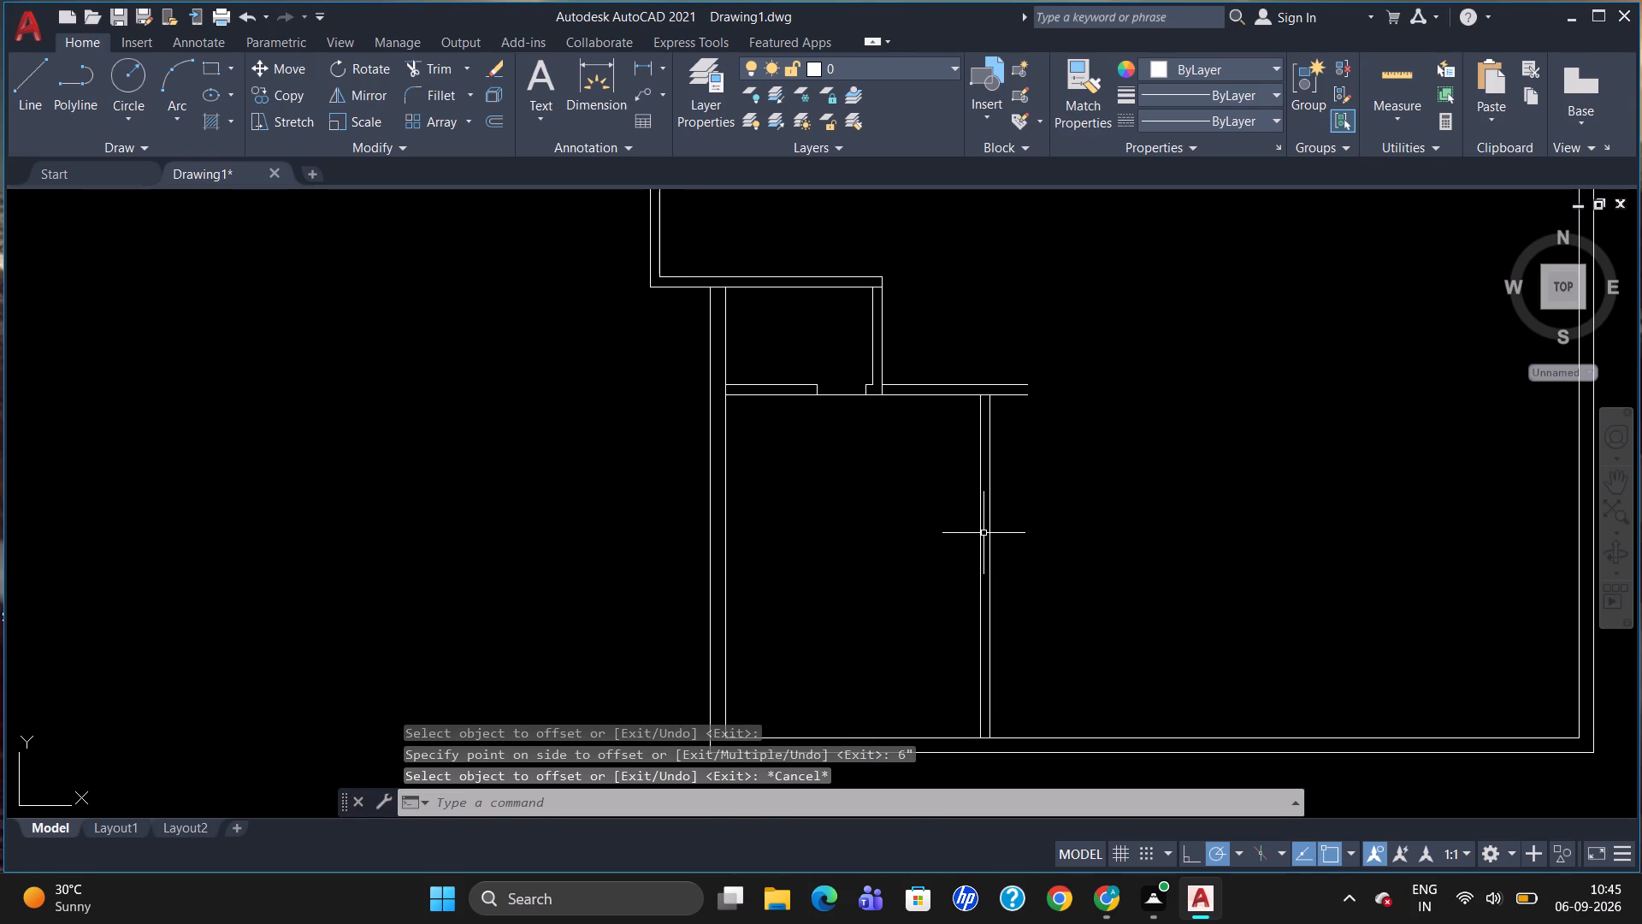
Close the open right end of the horizontal partition with a 6" vertical line.
scroll(1005, 348, "up", 1)
scroll(1039, 411, "up", 1)
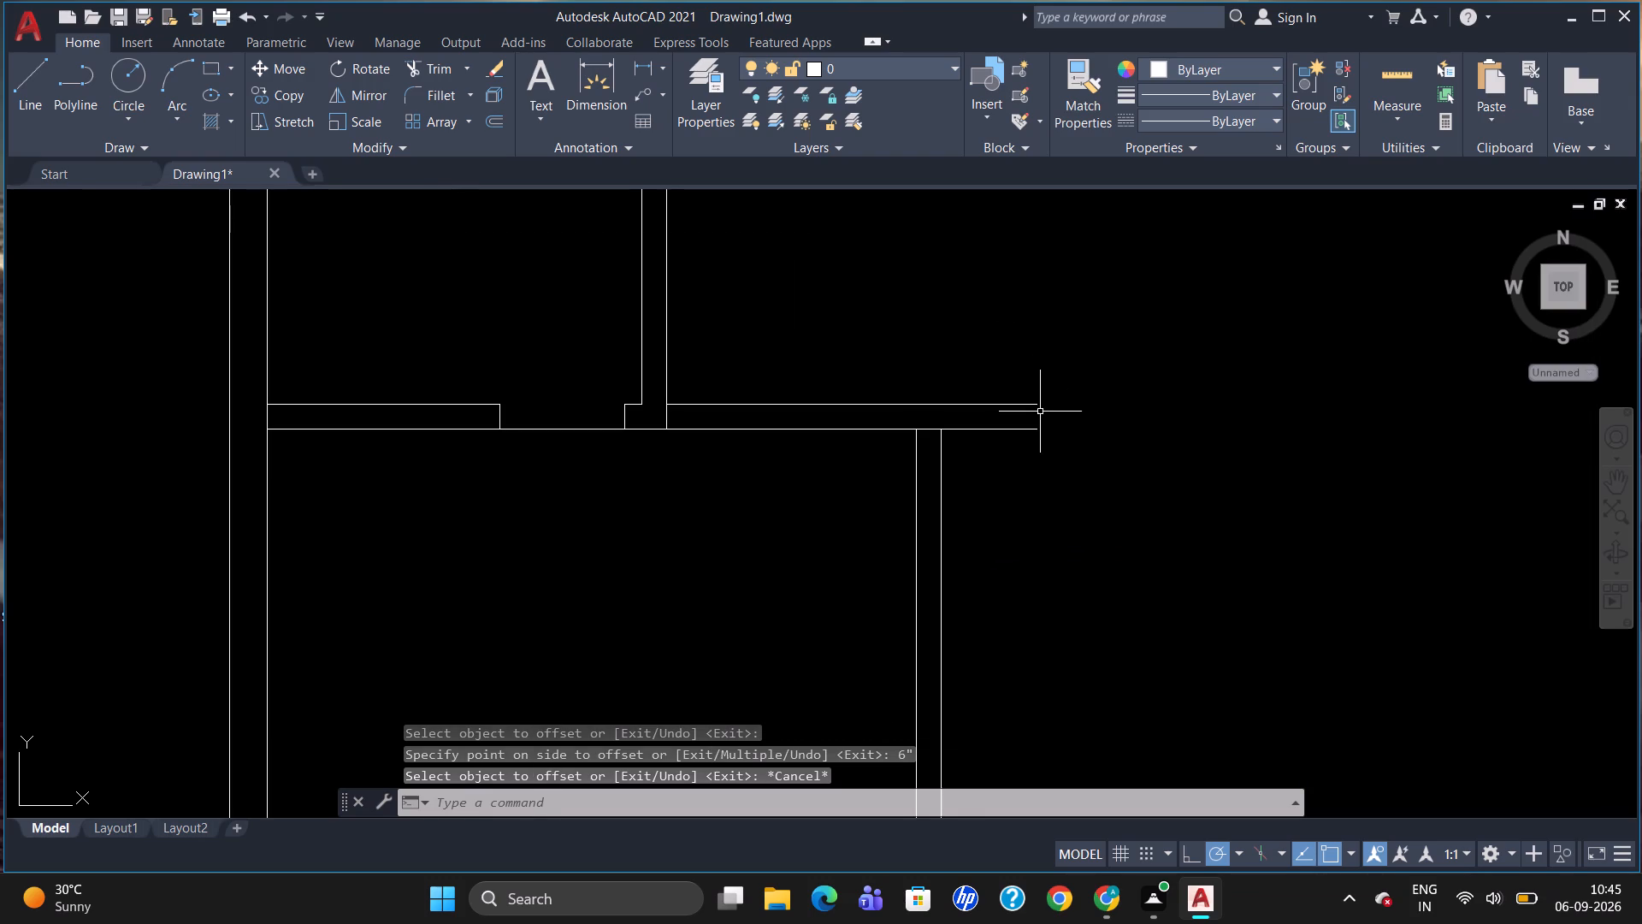
key("l")
key("Return")
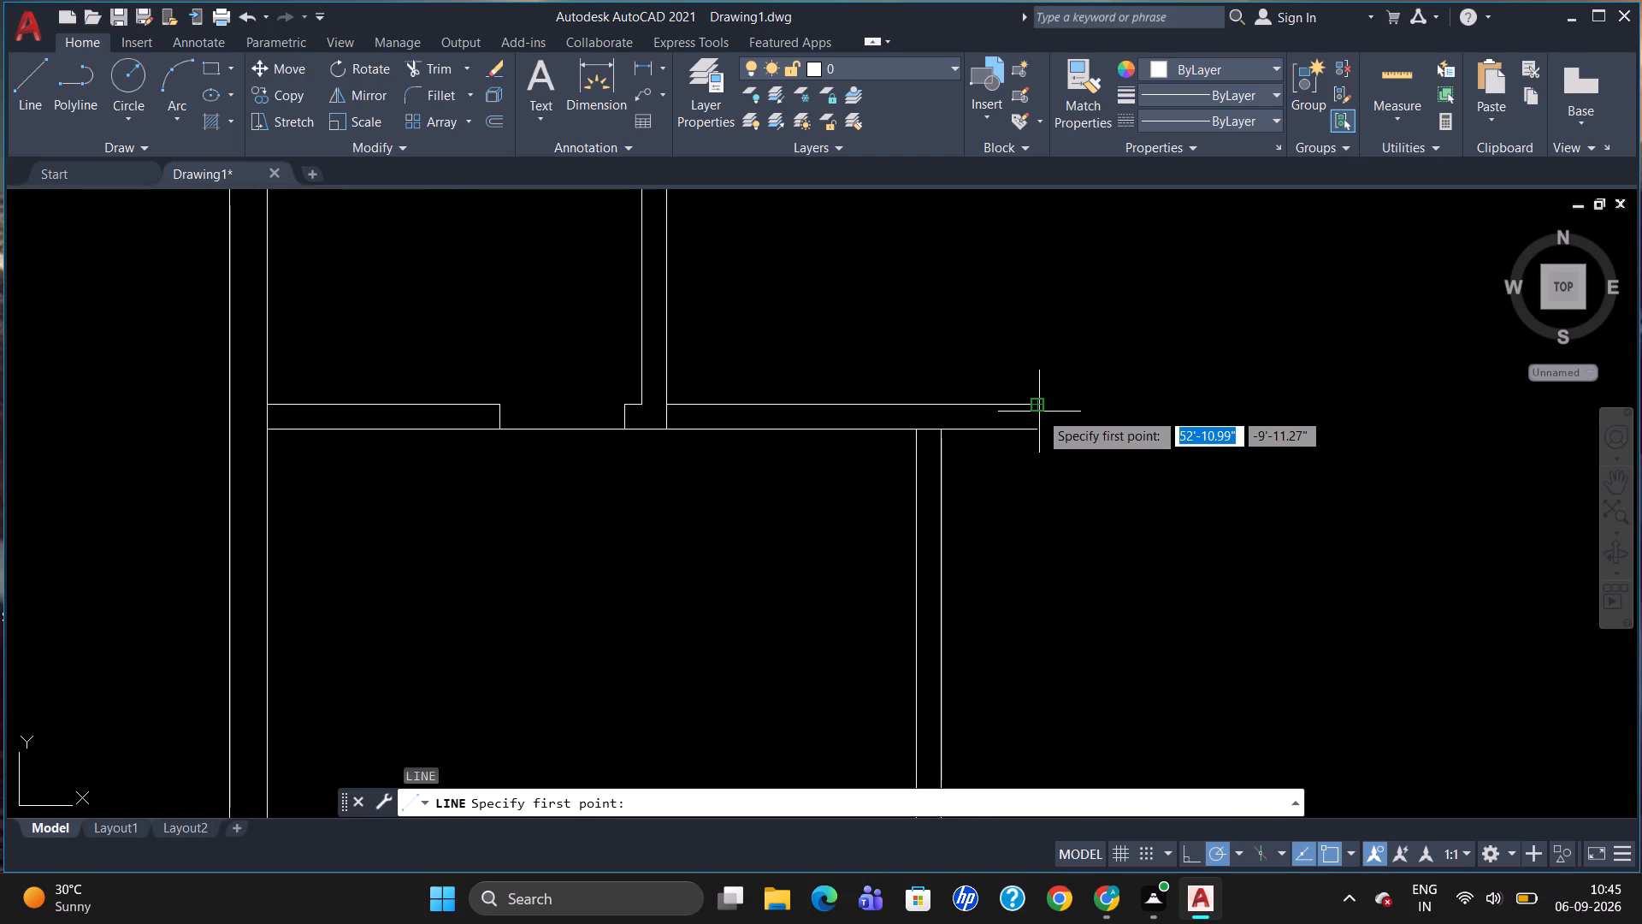
left_click(1035, 409)
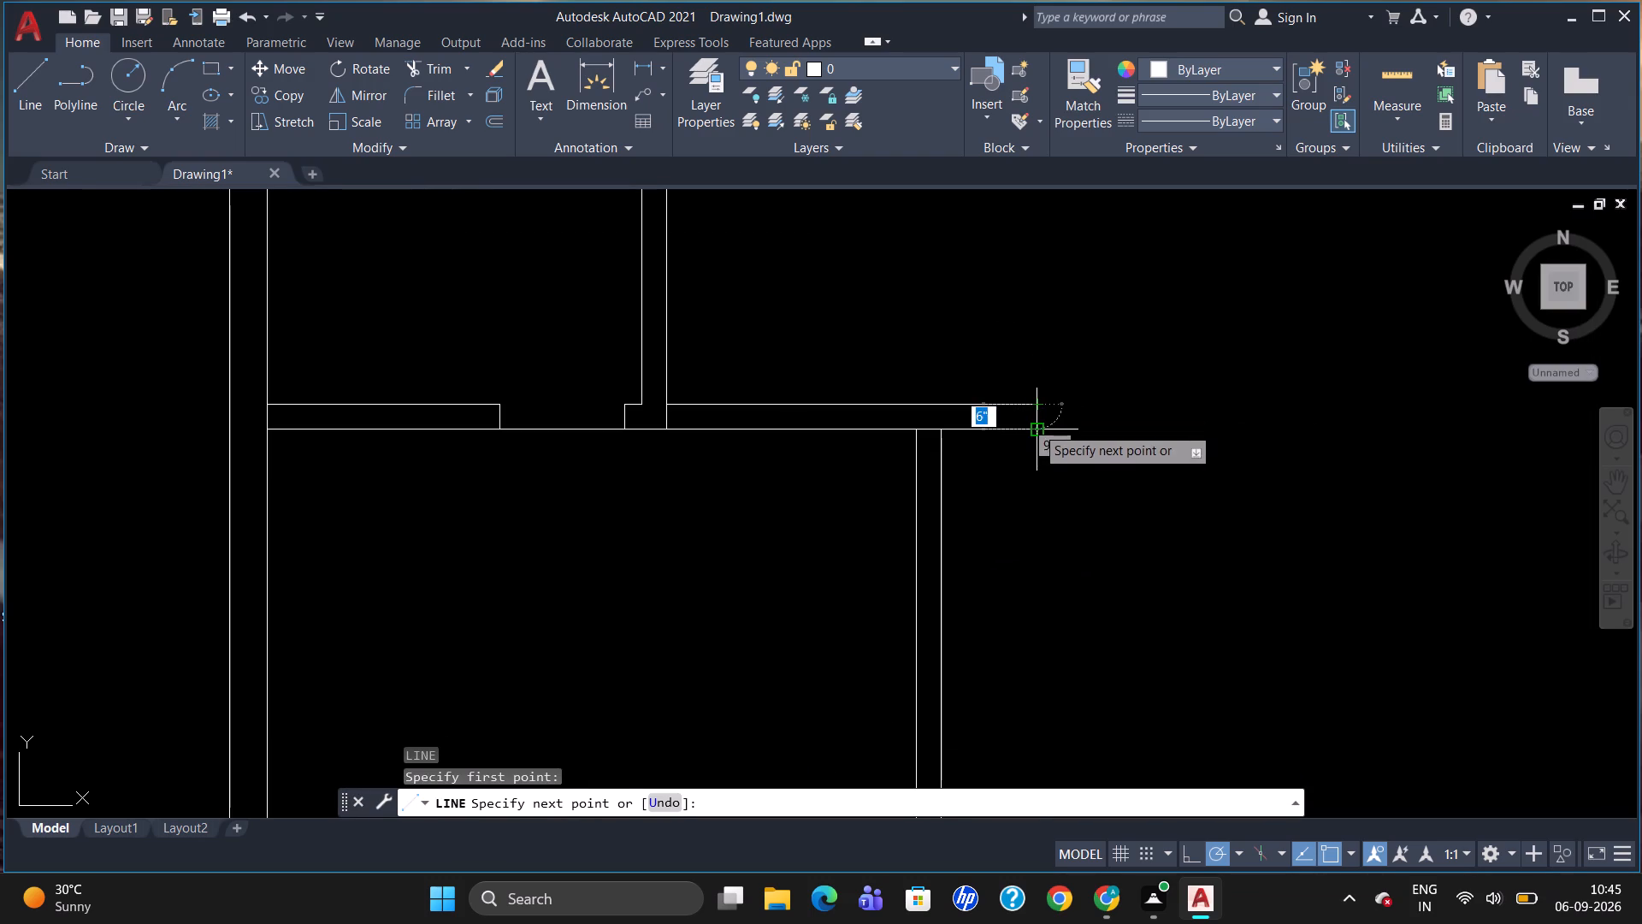
left_click(1036, 426)
key("Escape")
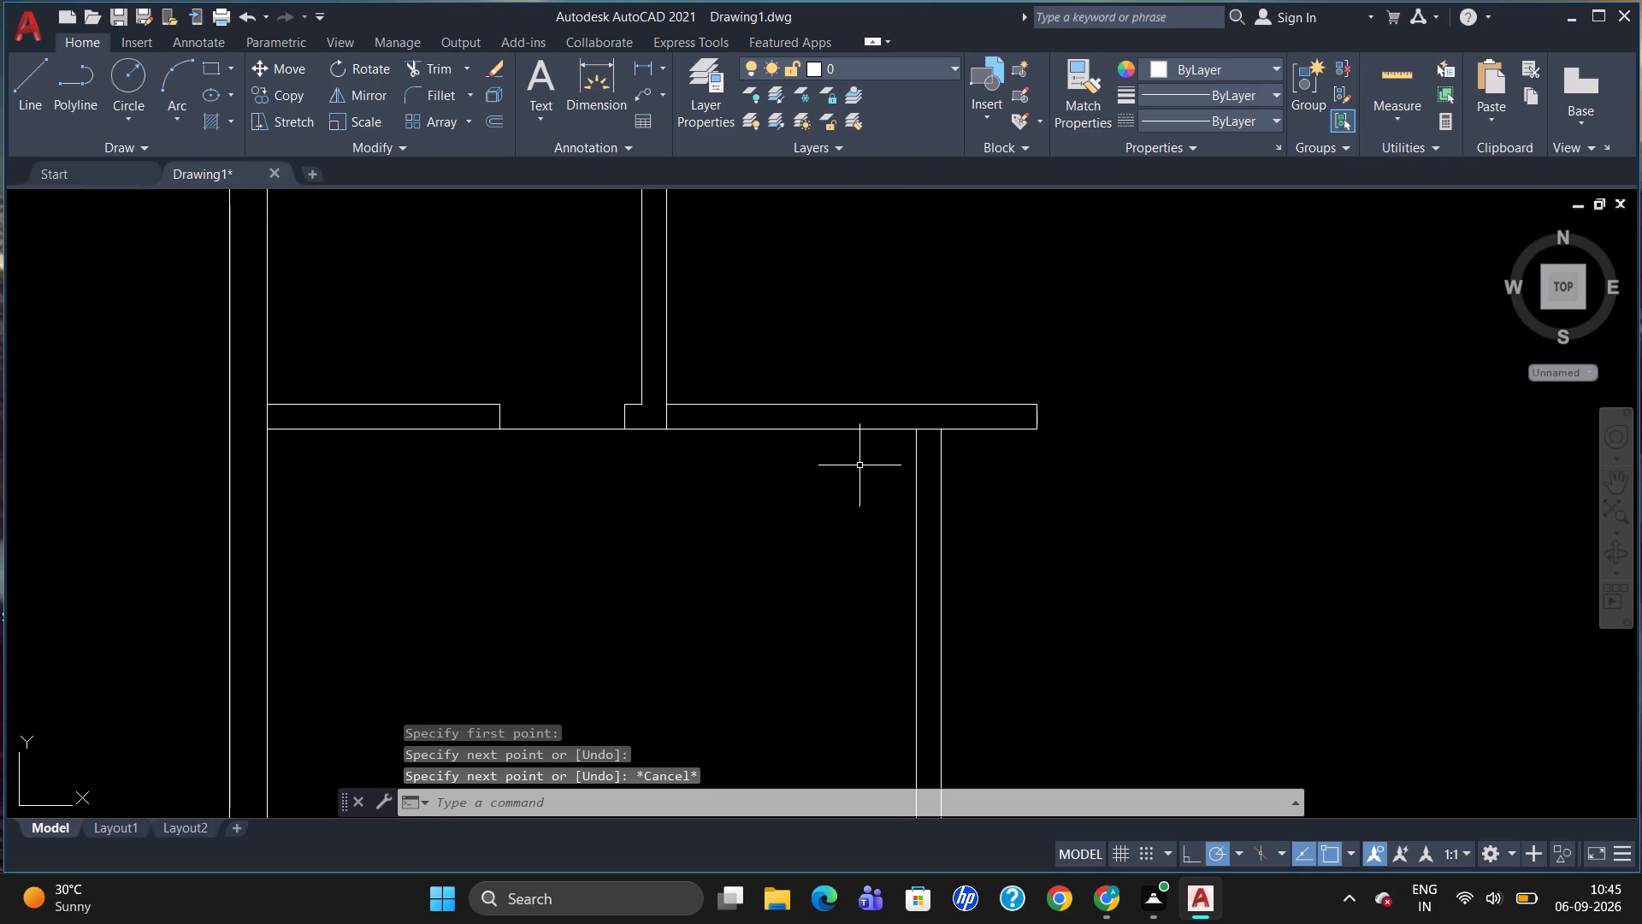
Draw a door jamb line across the horizontal partition, 4" left of the vertical partition's left line.
key("l")
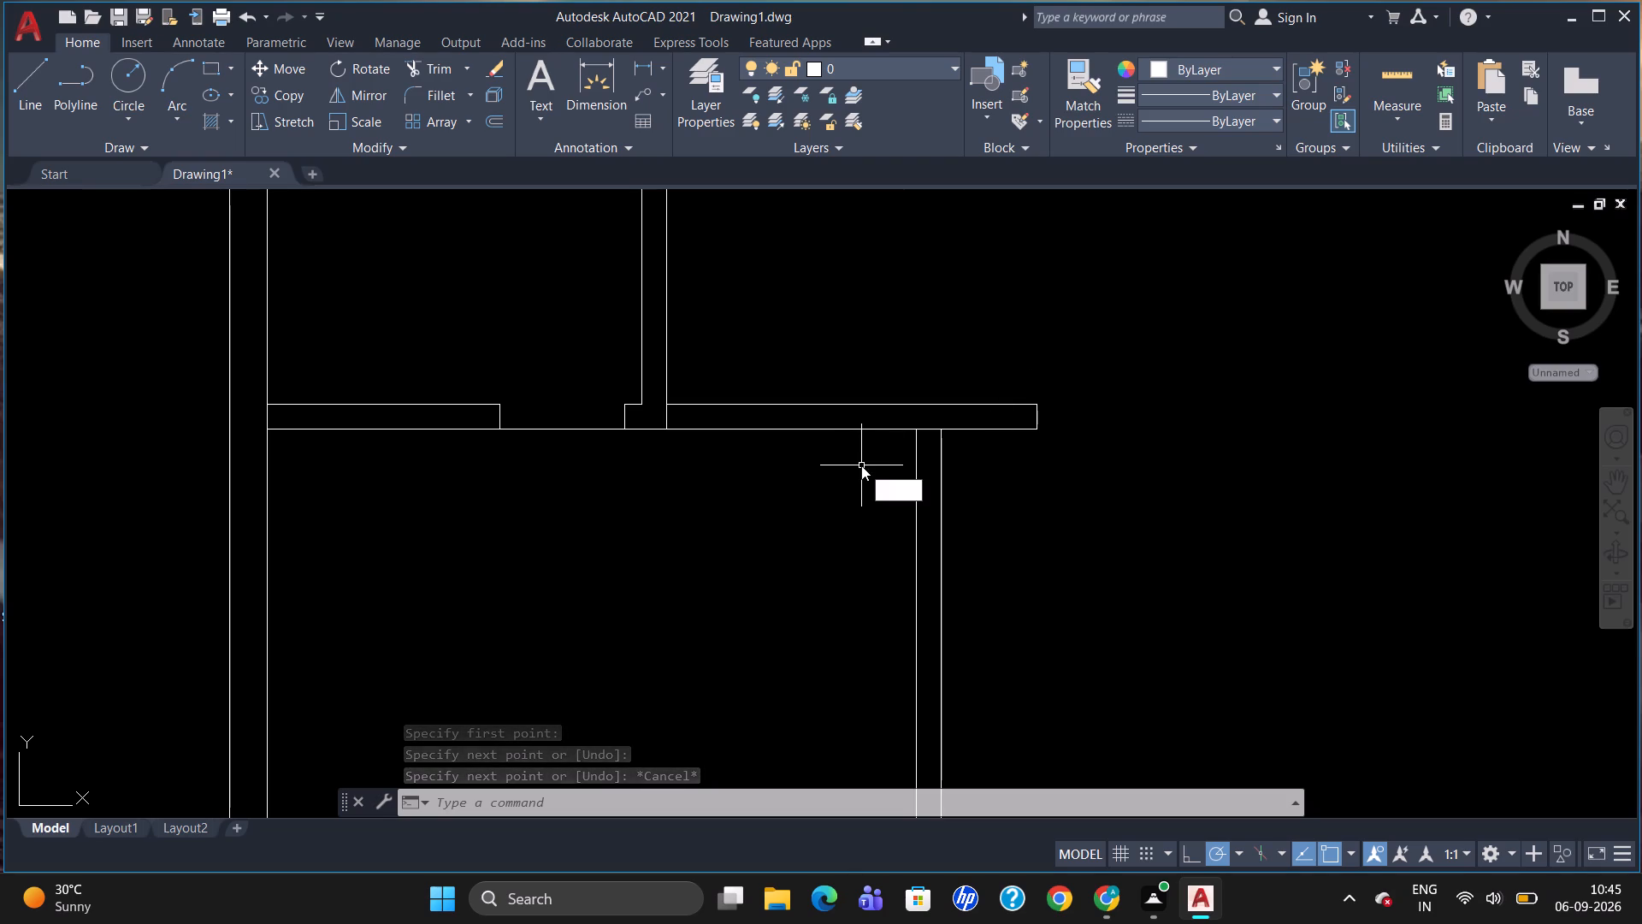
key("Return")
type("TK")
key("Return")
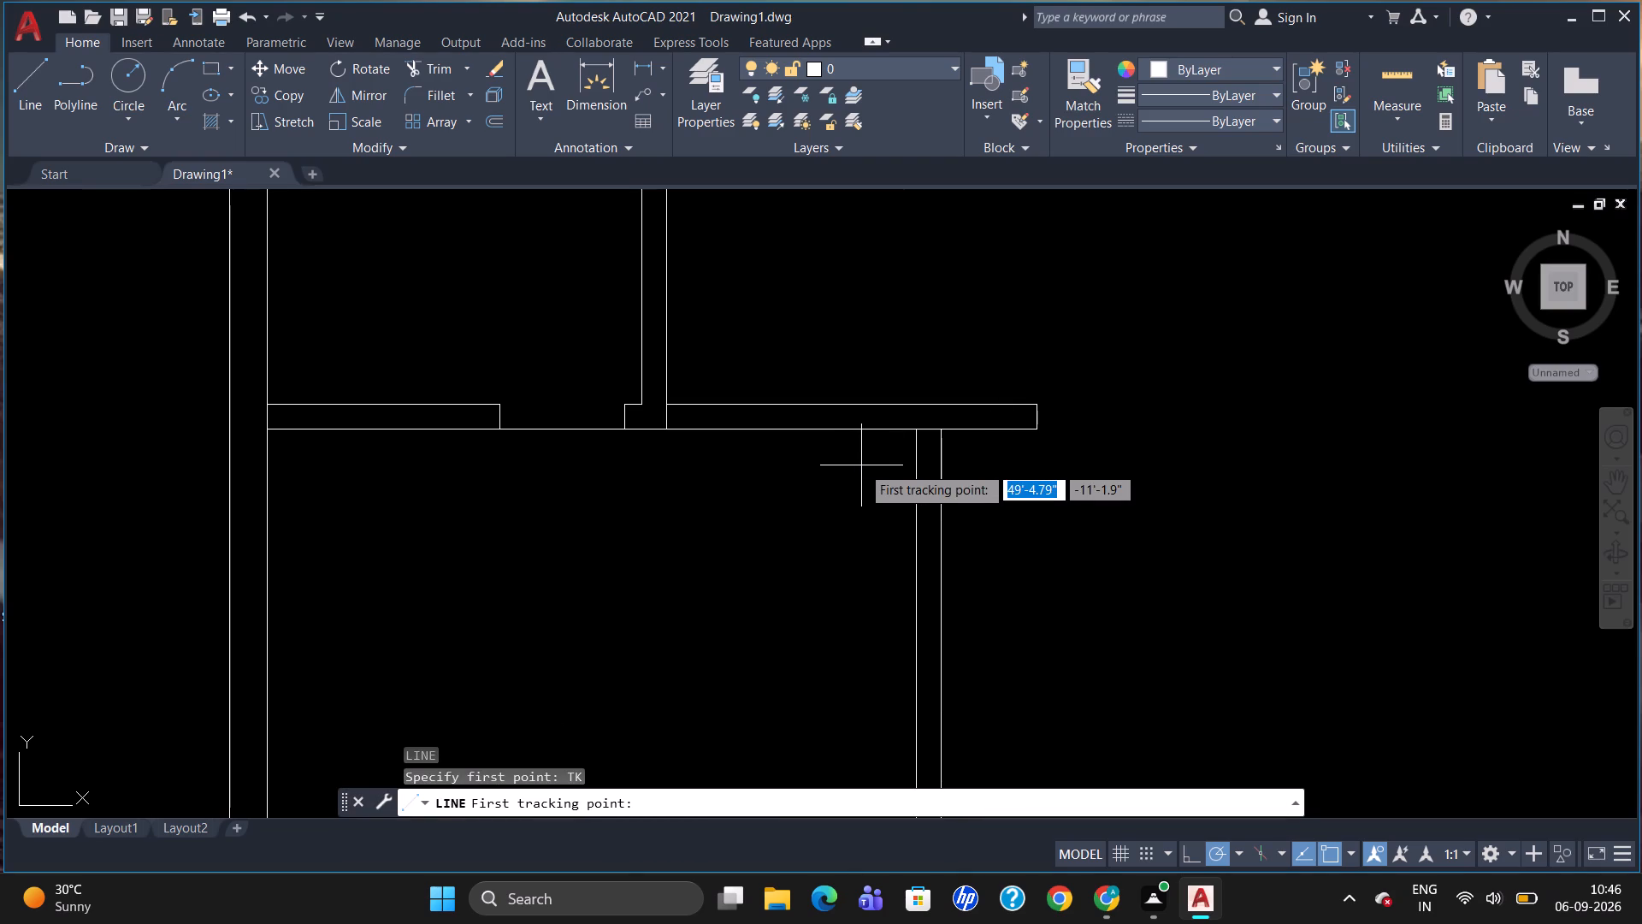
left_click(913, 430)
key("4")
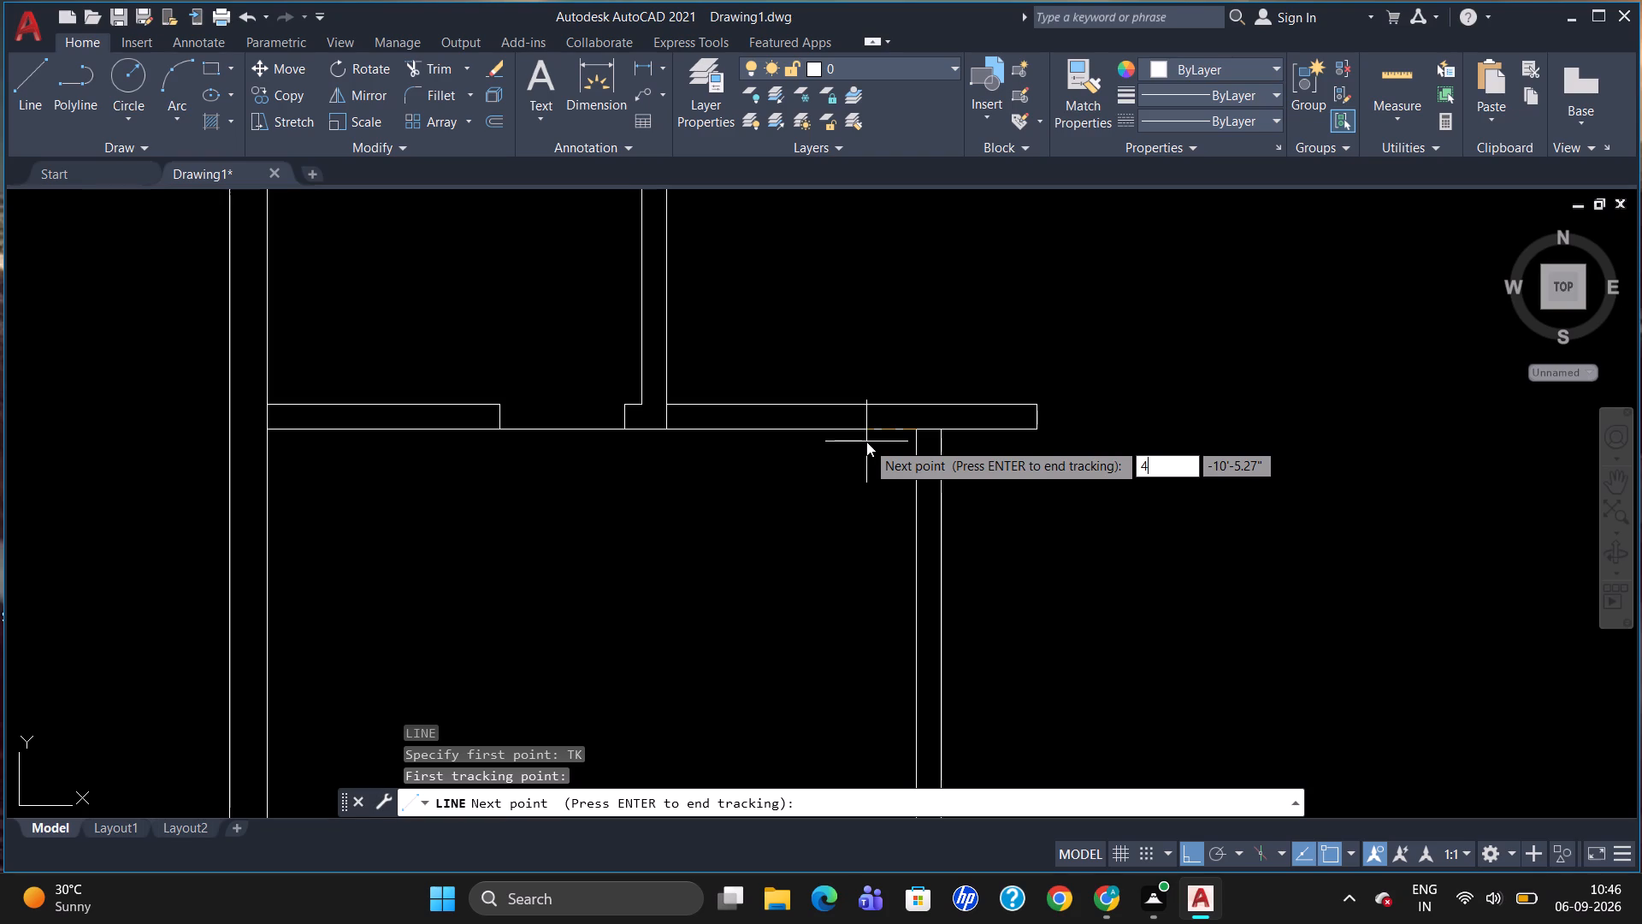
key("shift+quotedbl")
key("Return")
key("Return")
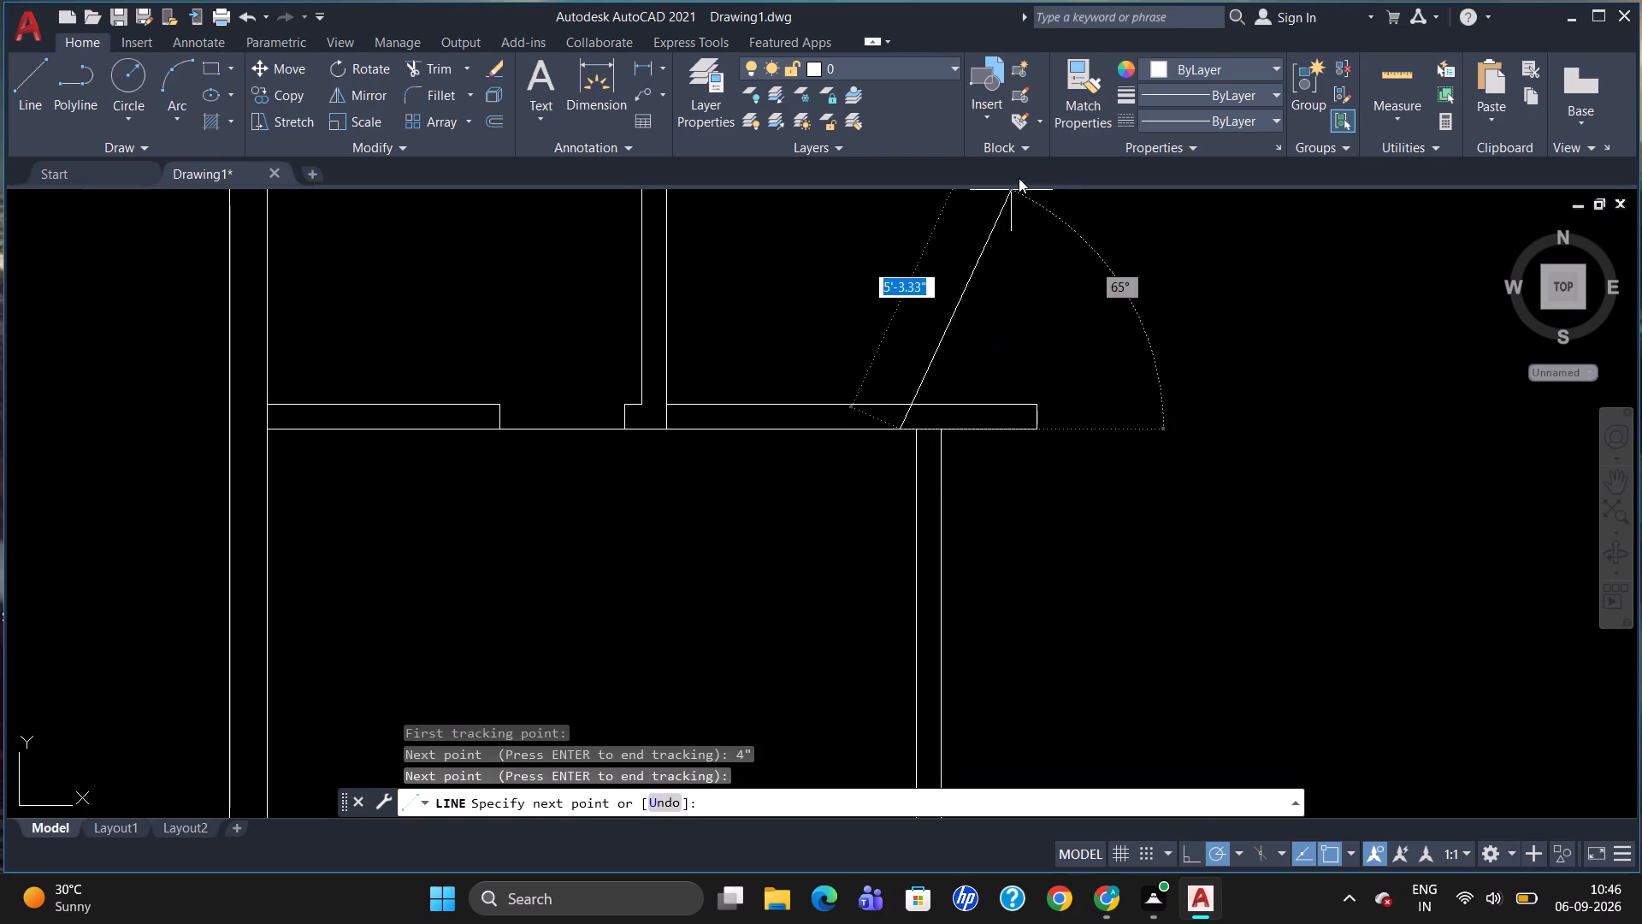
left_click(895, 400)
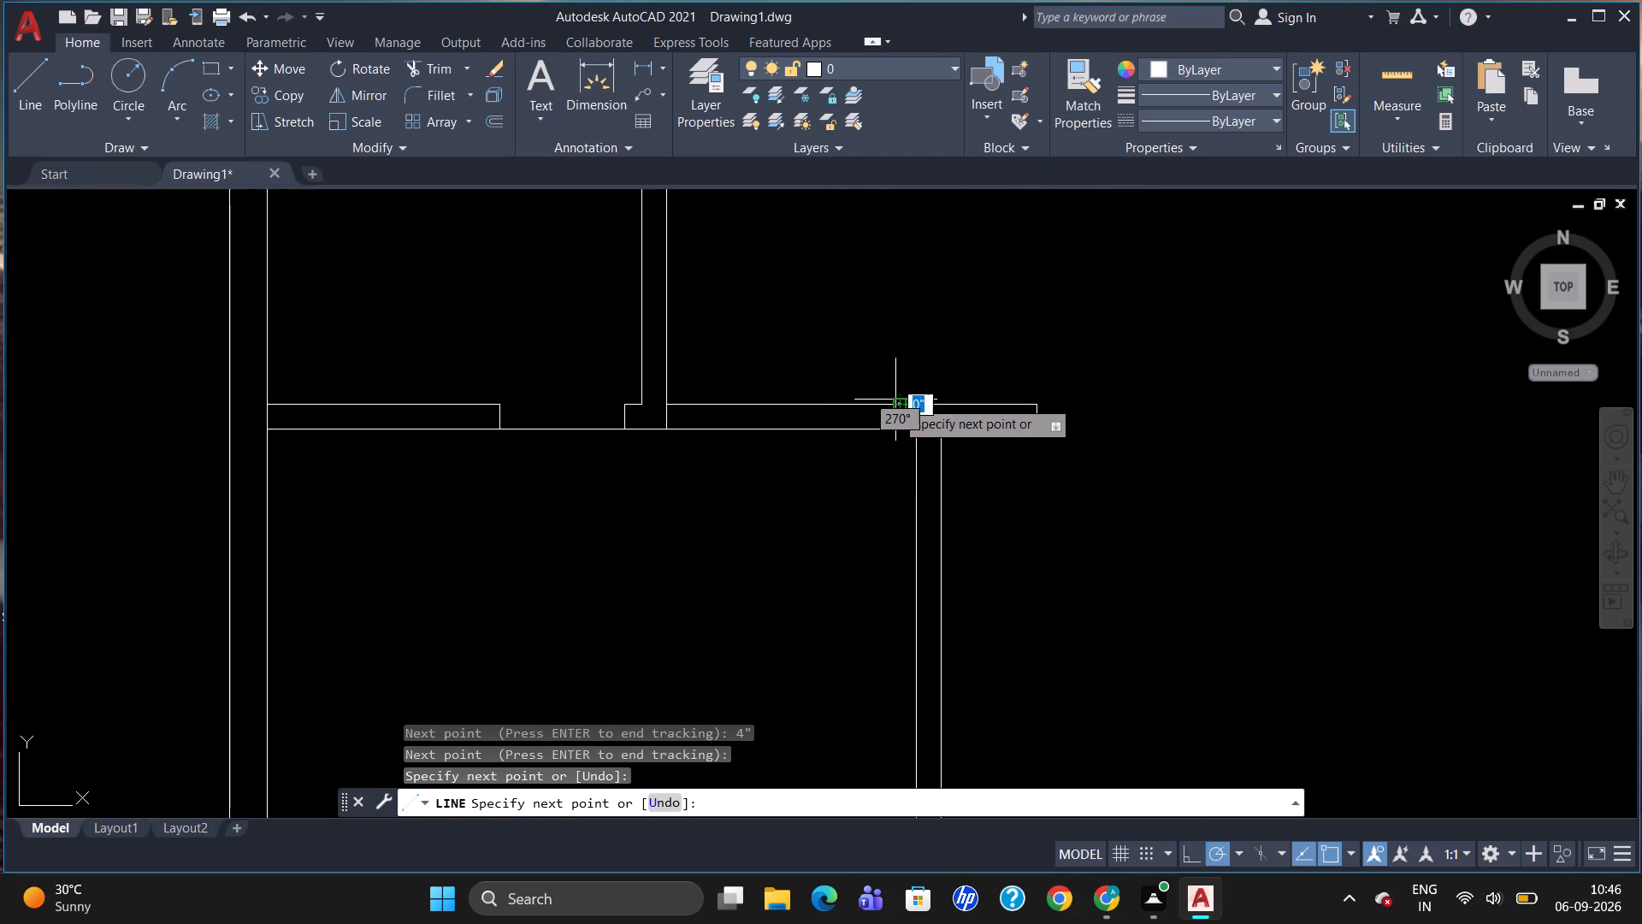
key("Escape")
Offset the new jamb line 3' to the left to mark the door opening.
key("o")
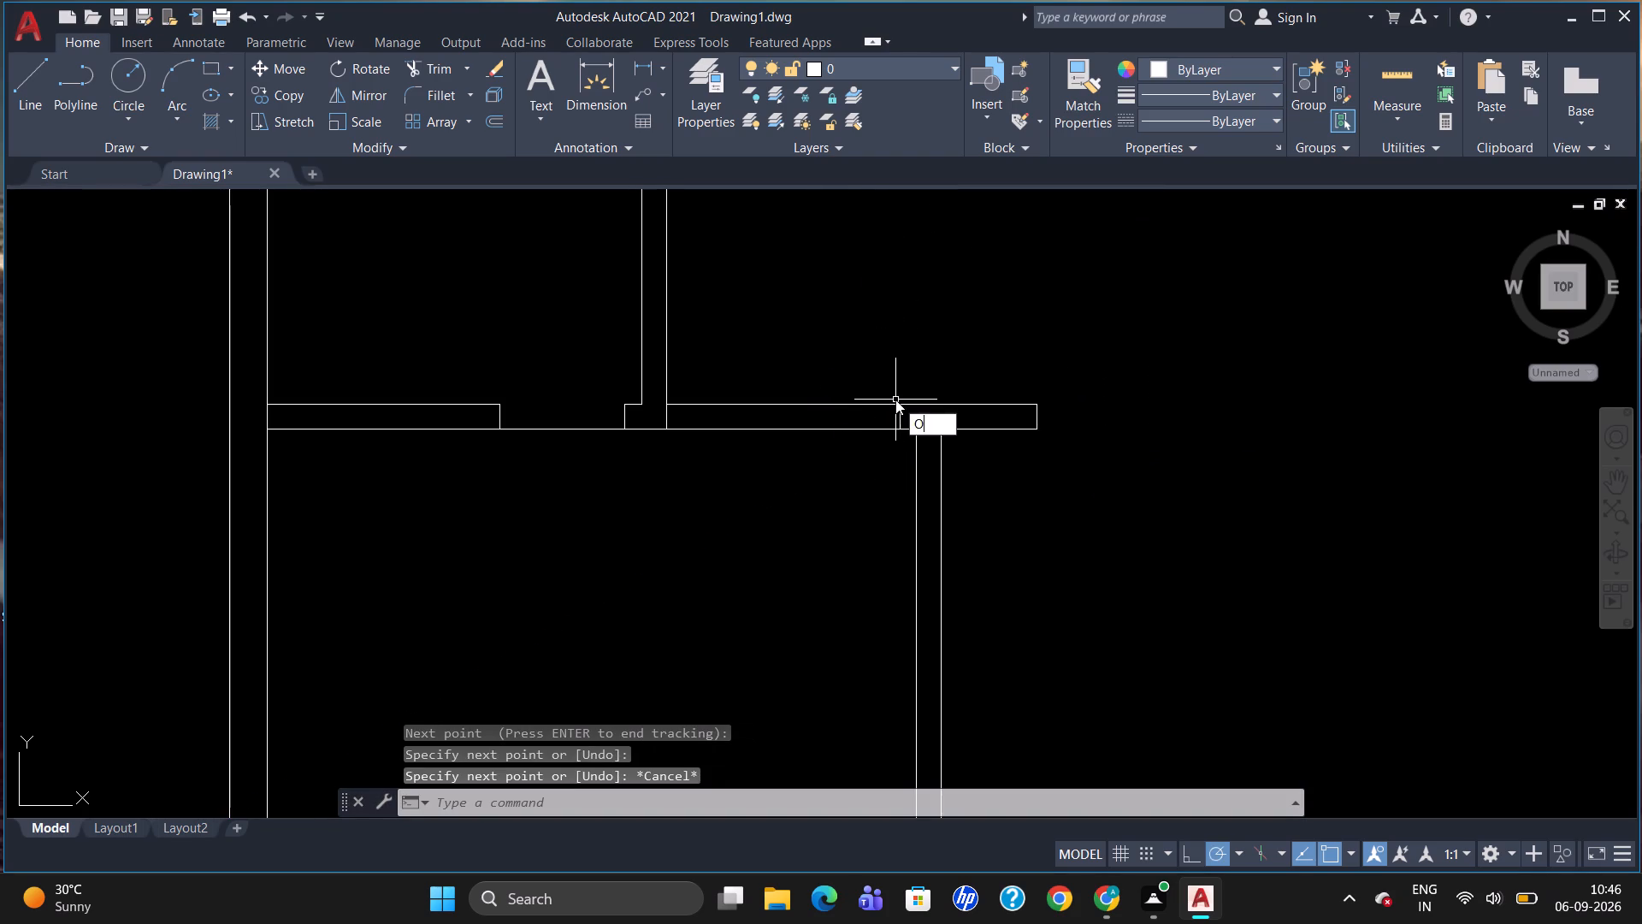
key("Return")
type("3'")
key("Return")
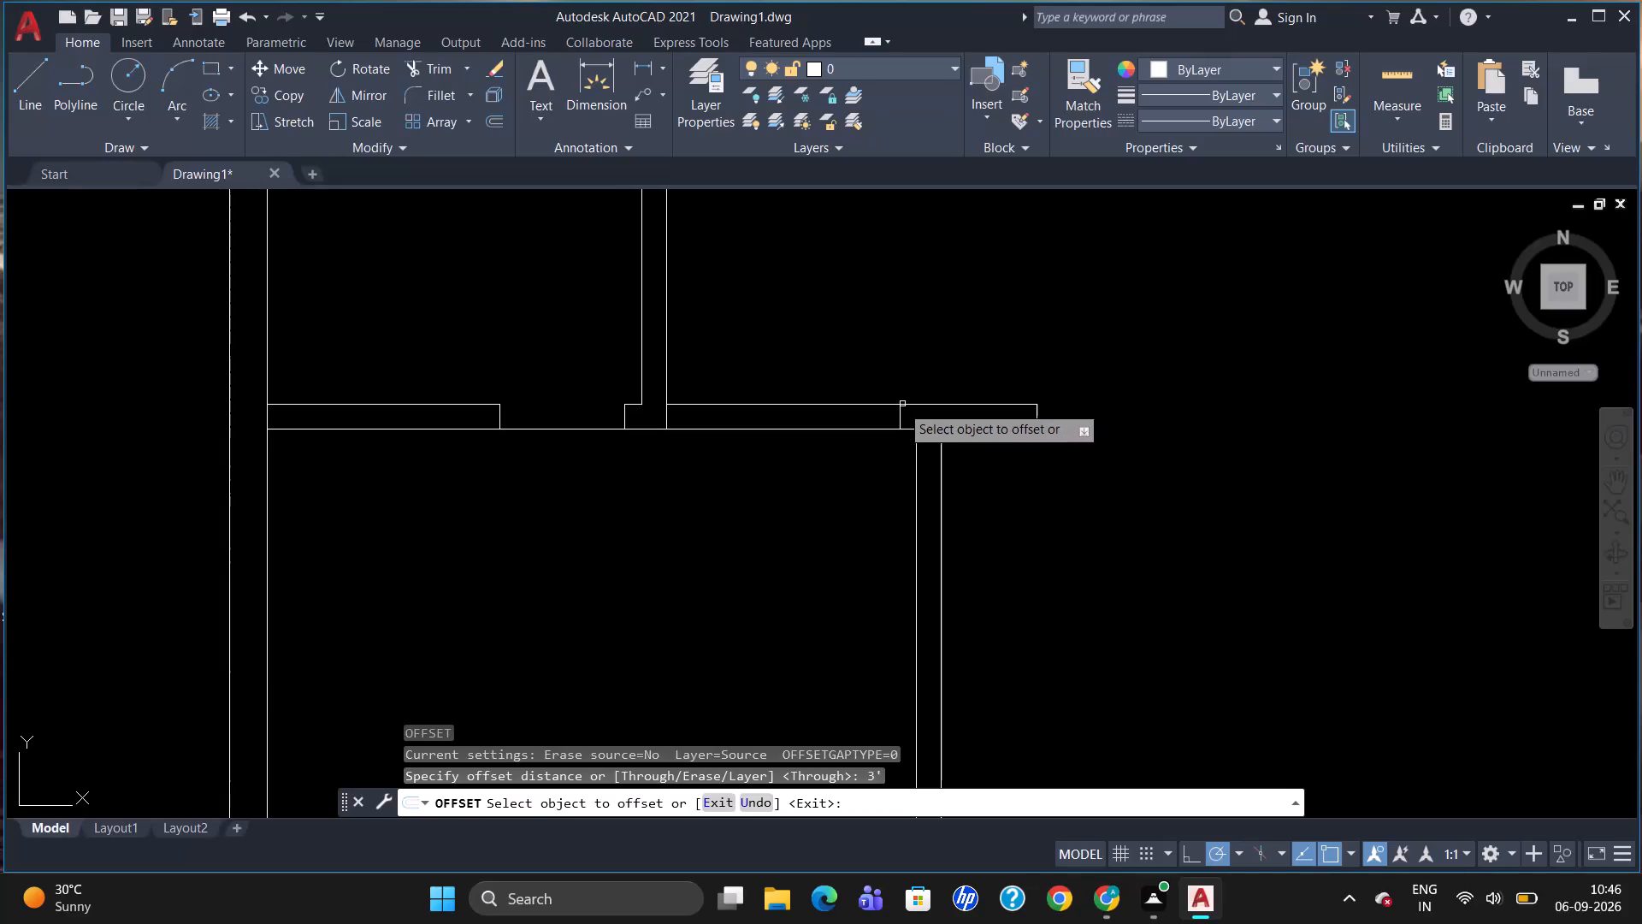
left_click(901, 415)
left_click(803, 429)
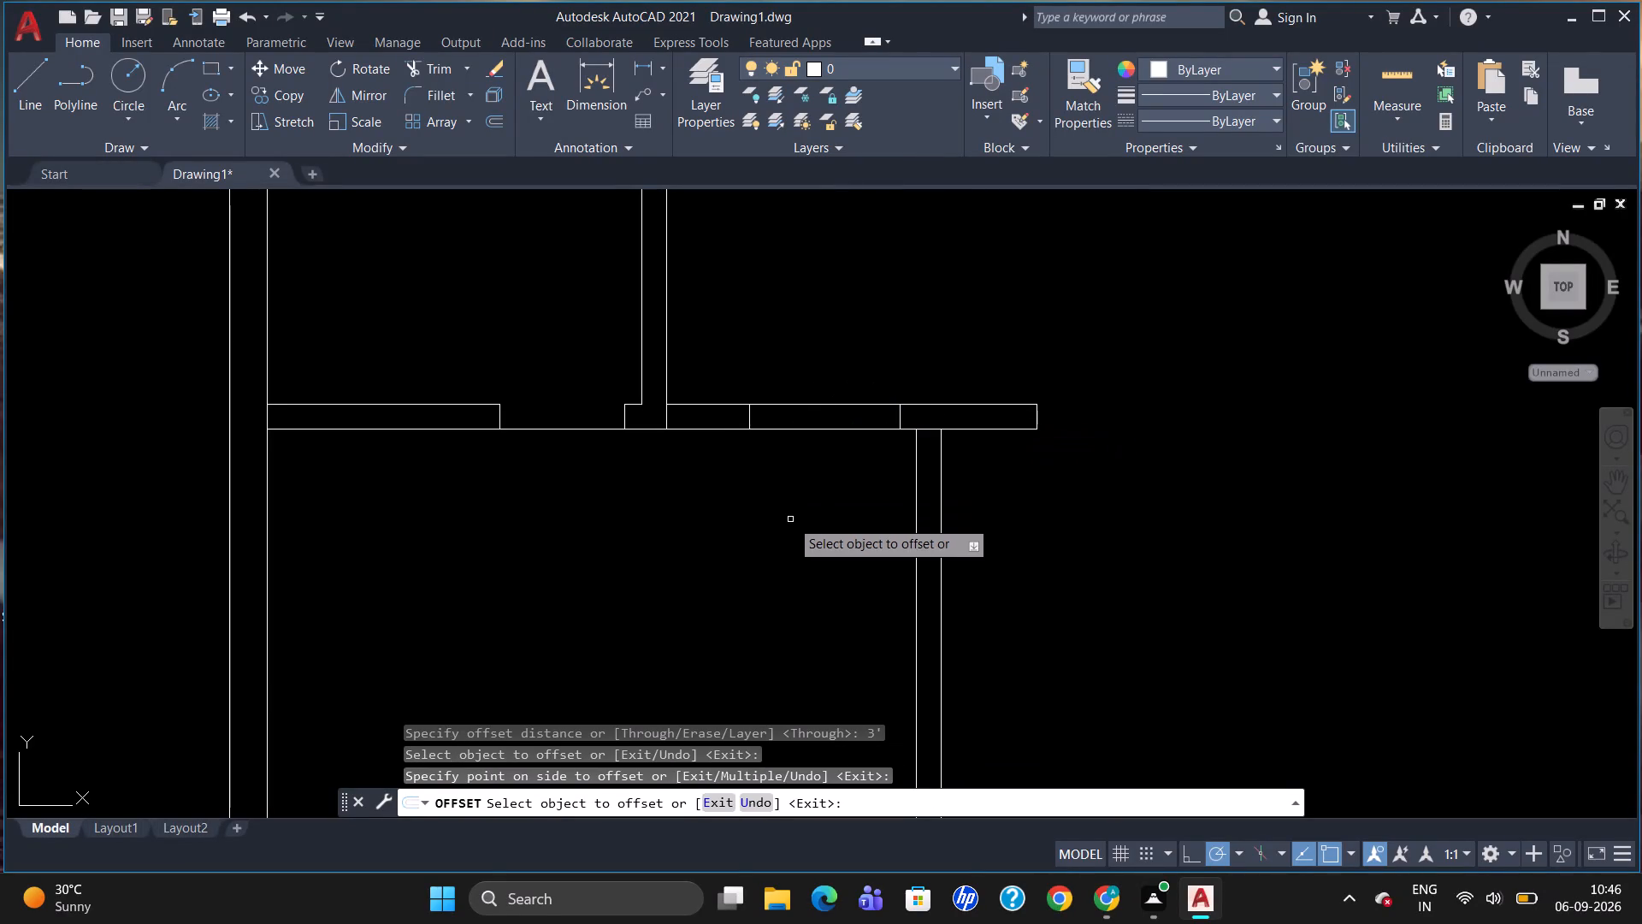
key("Escape")
Trim the horizontal partition's lower line within the vertical partition junction and between the two new jamb lines.
type("TR")
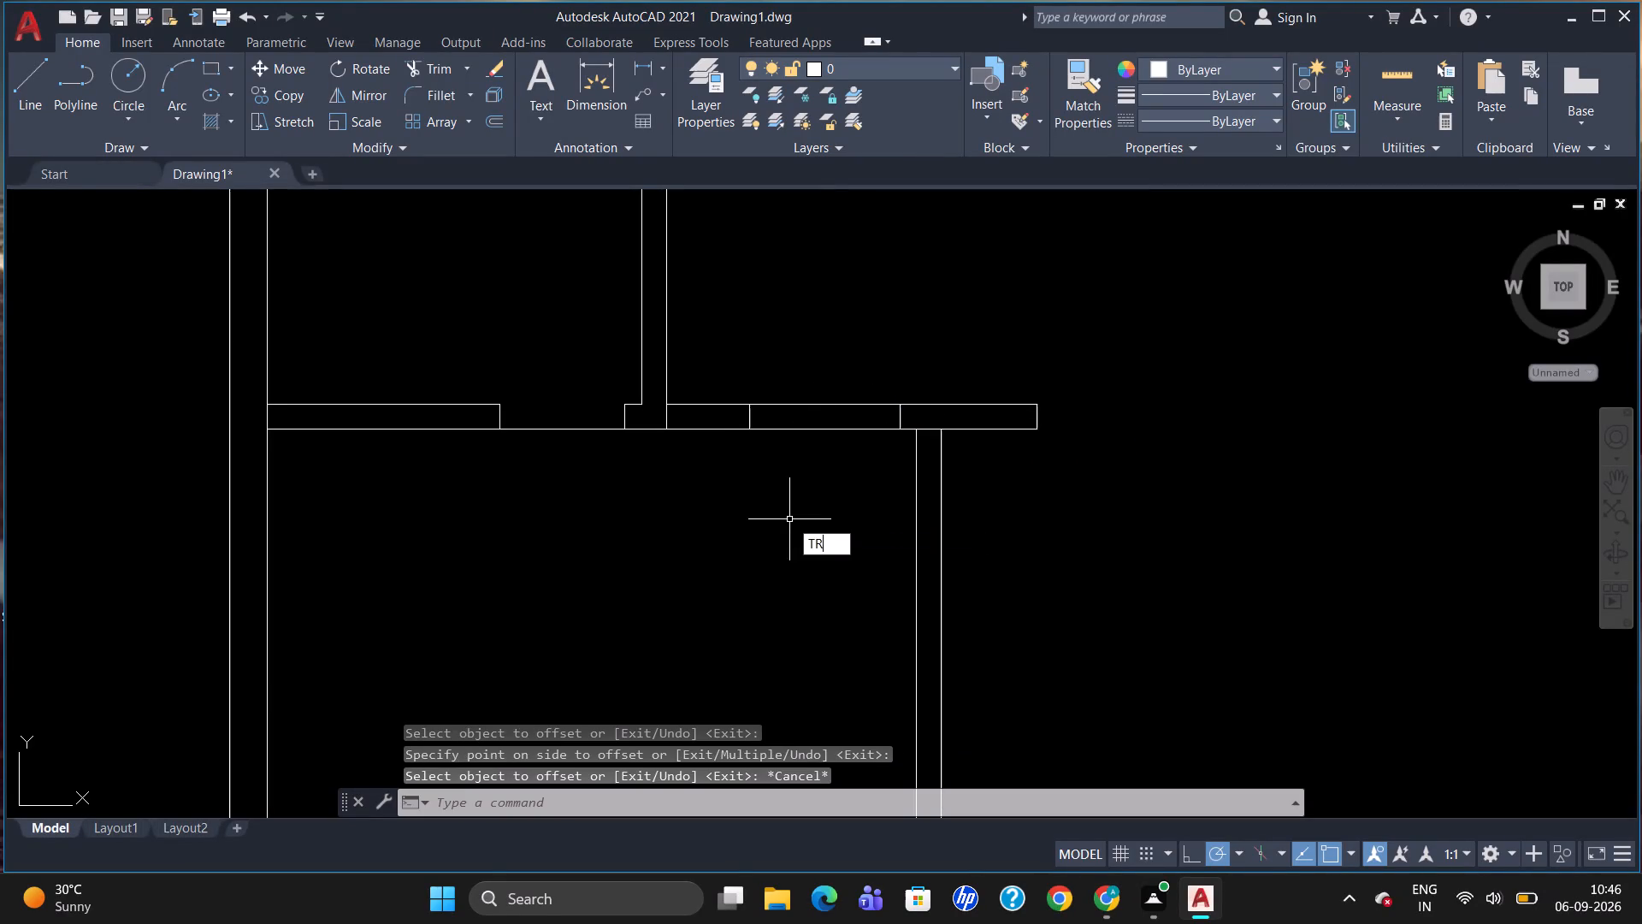
key("Return")
key("Return")
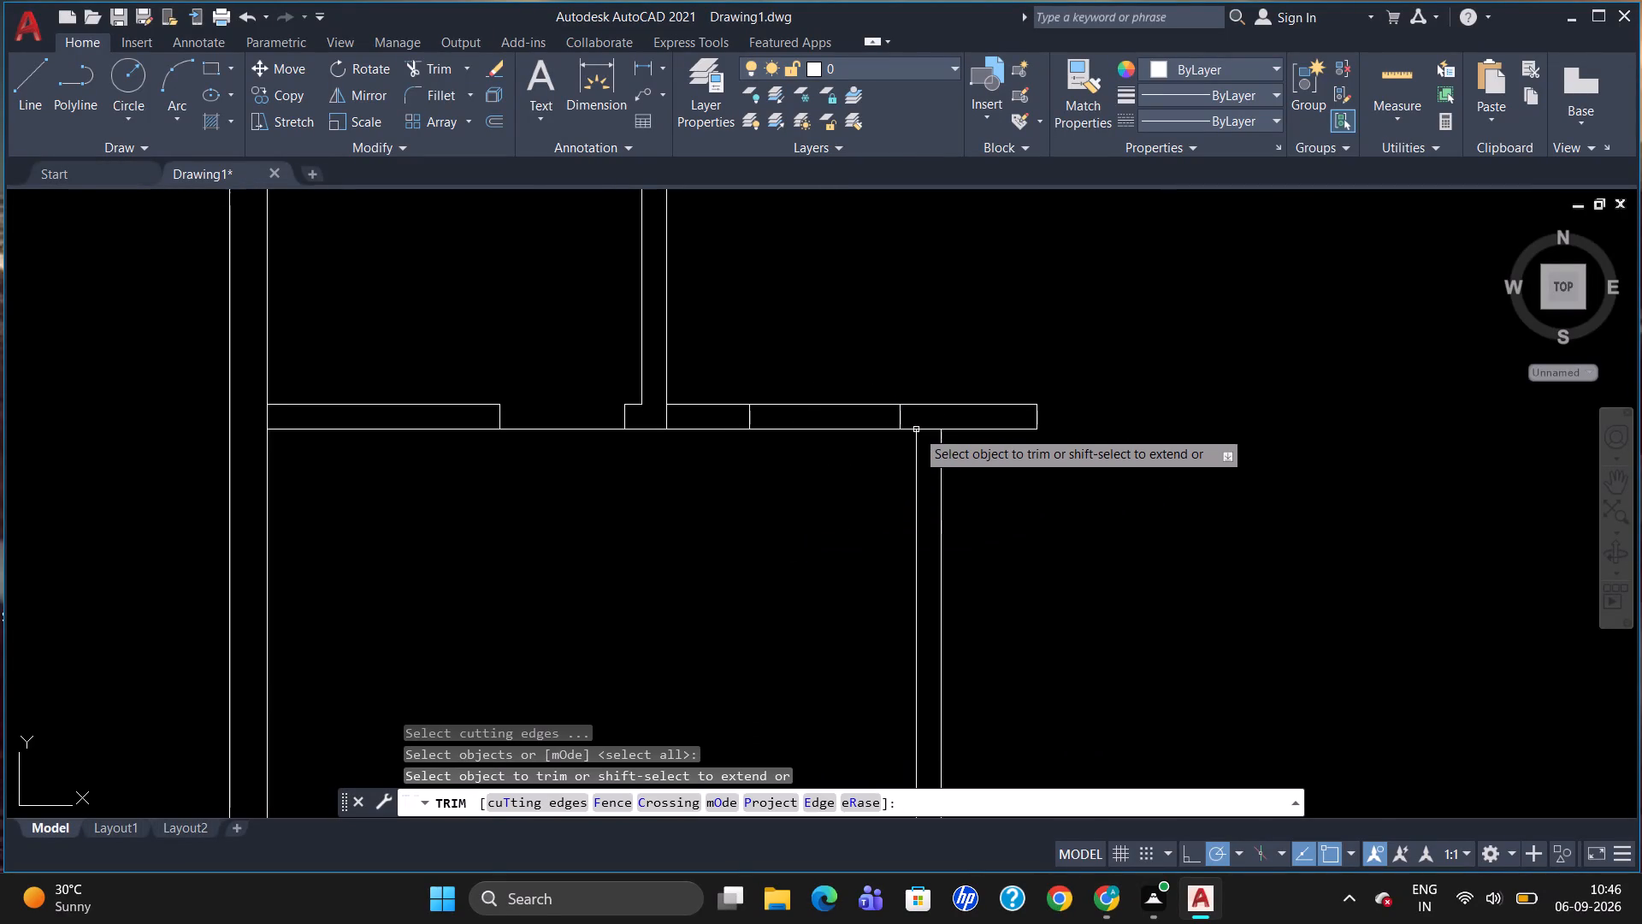
left_click(925, 433)
left_click(927, 424)
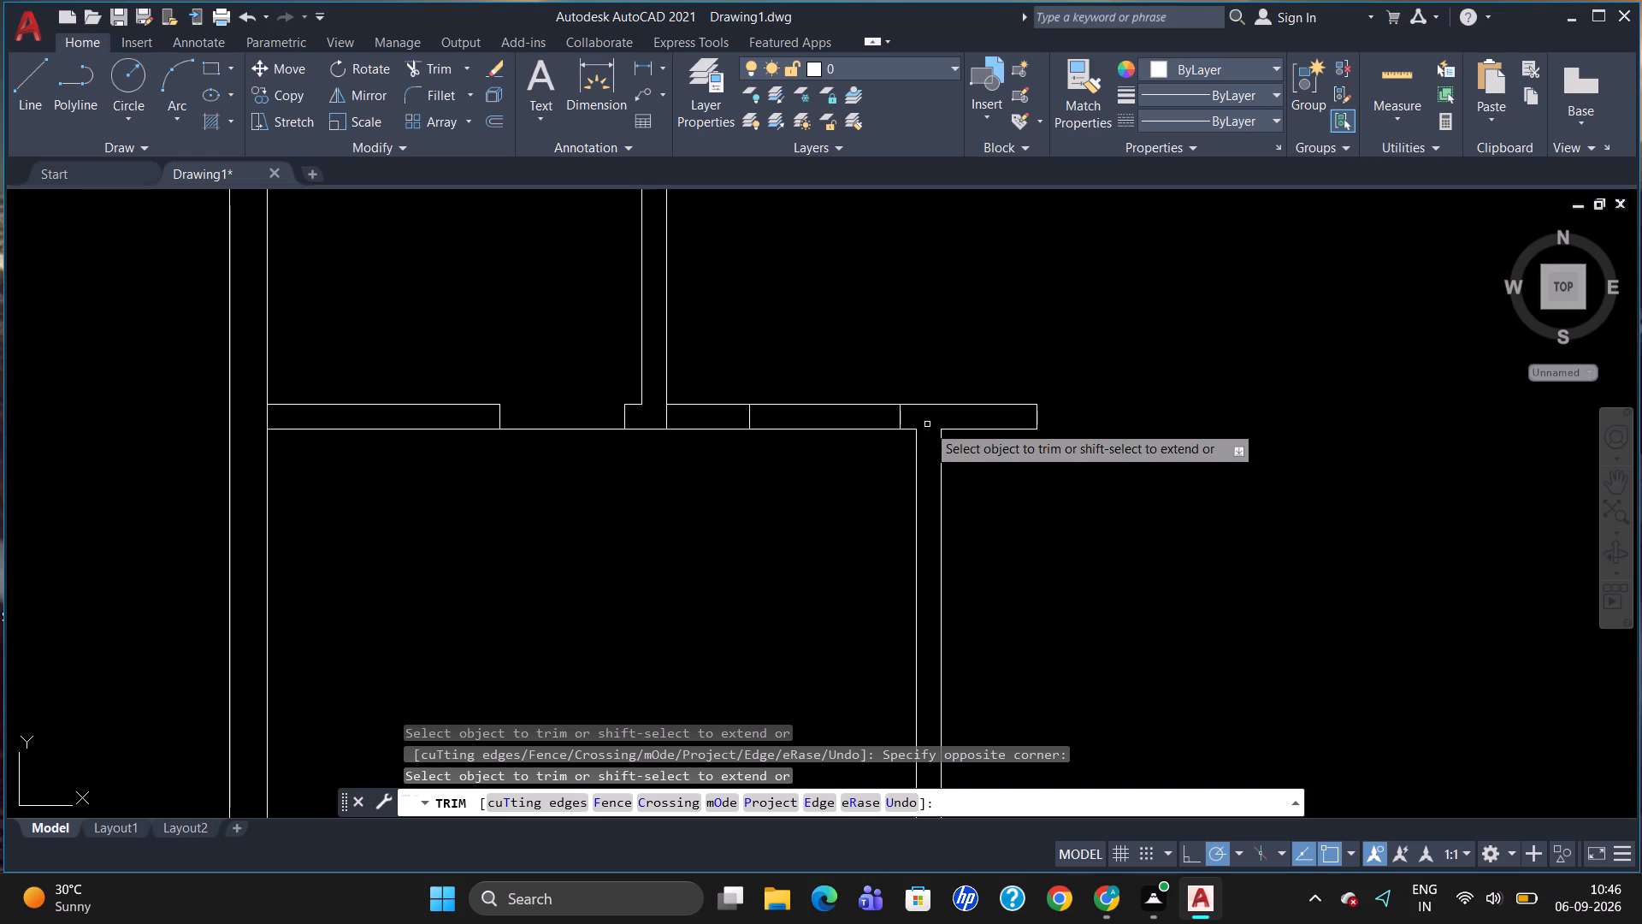
left_click(833, 429)
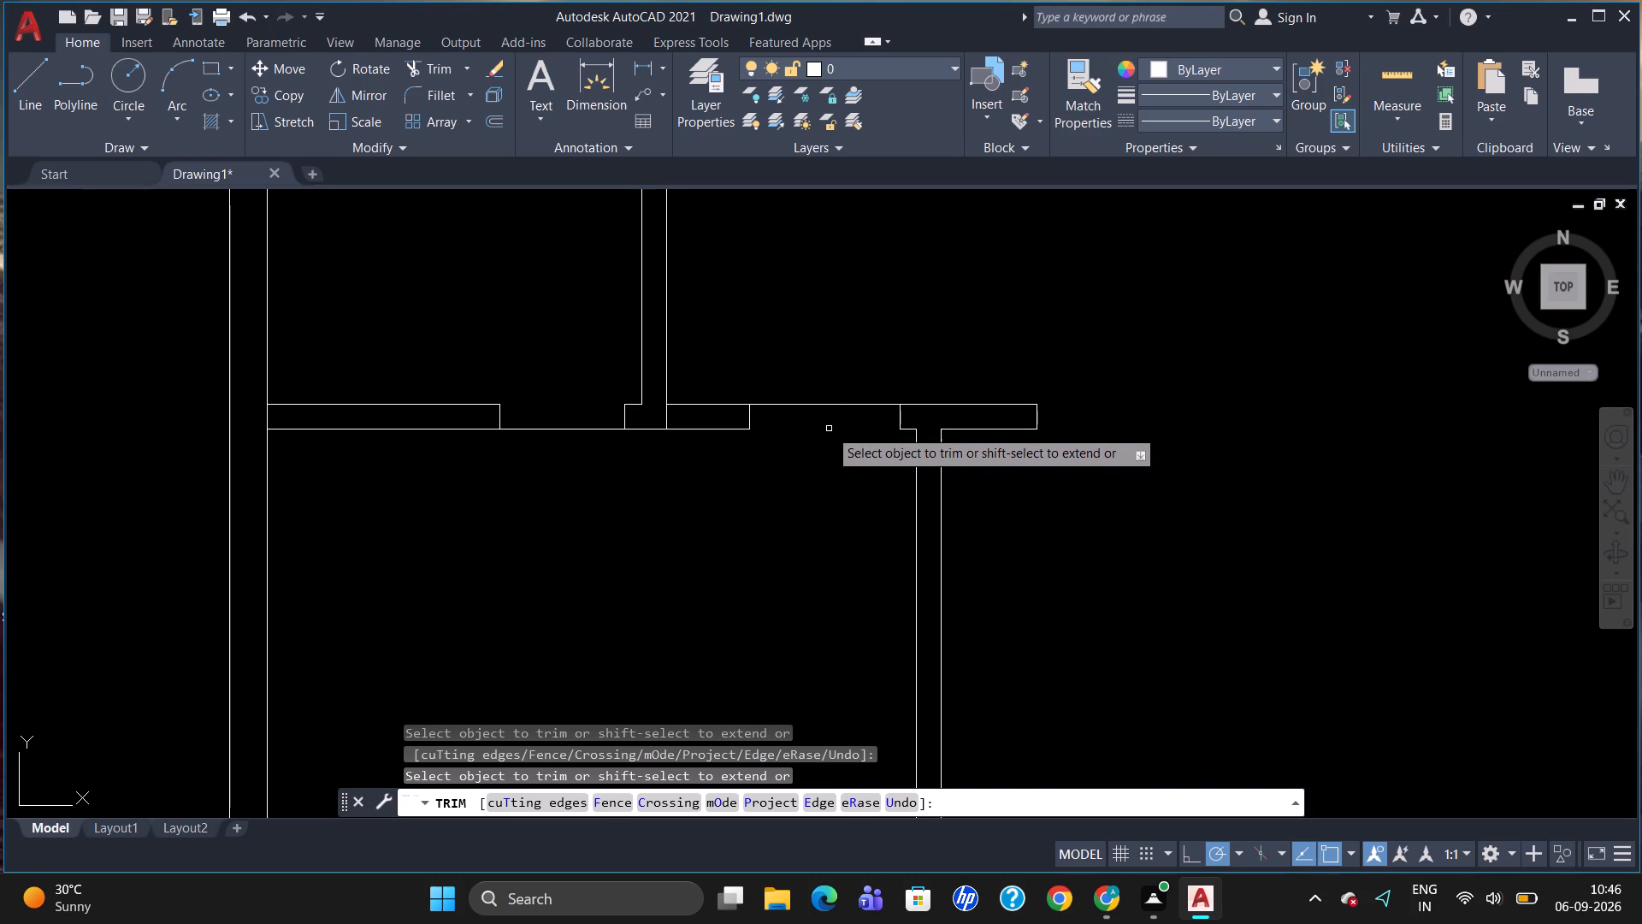
scroll(872, 426, "down", 2)
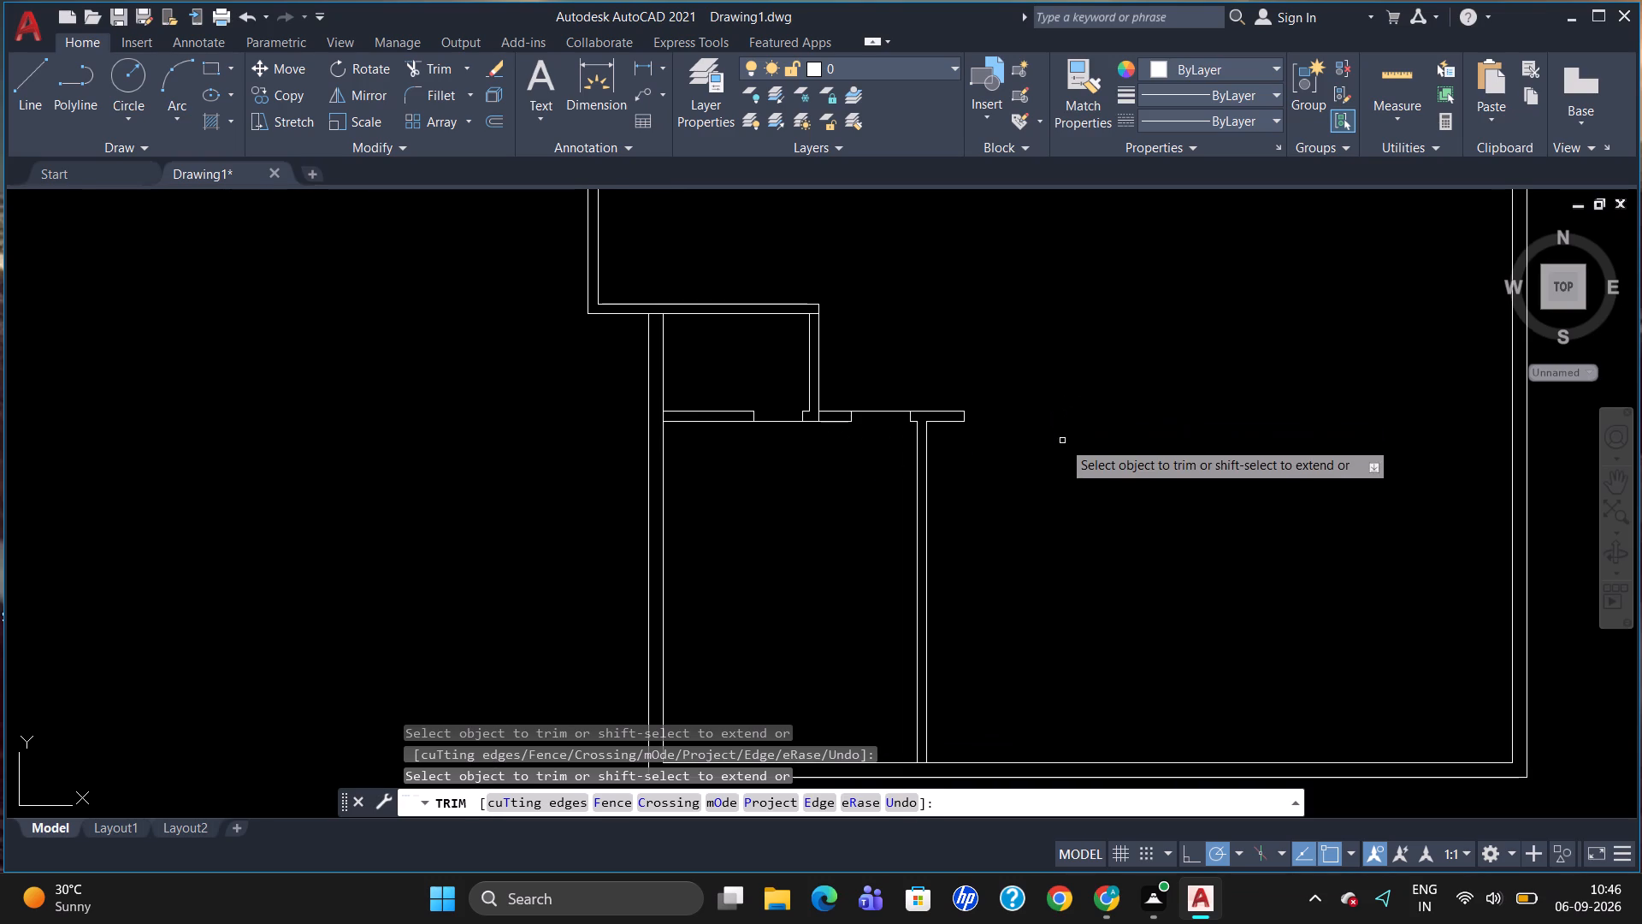
scroll(1046, 380, "down", 2)
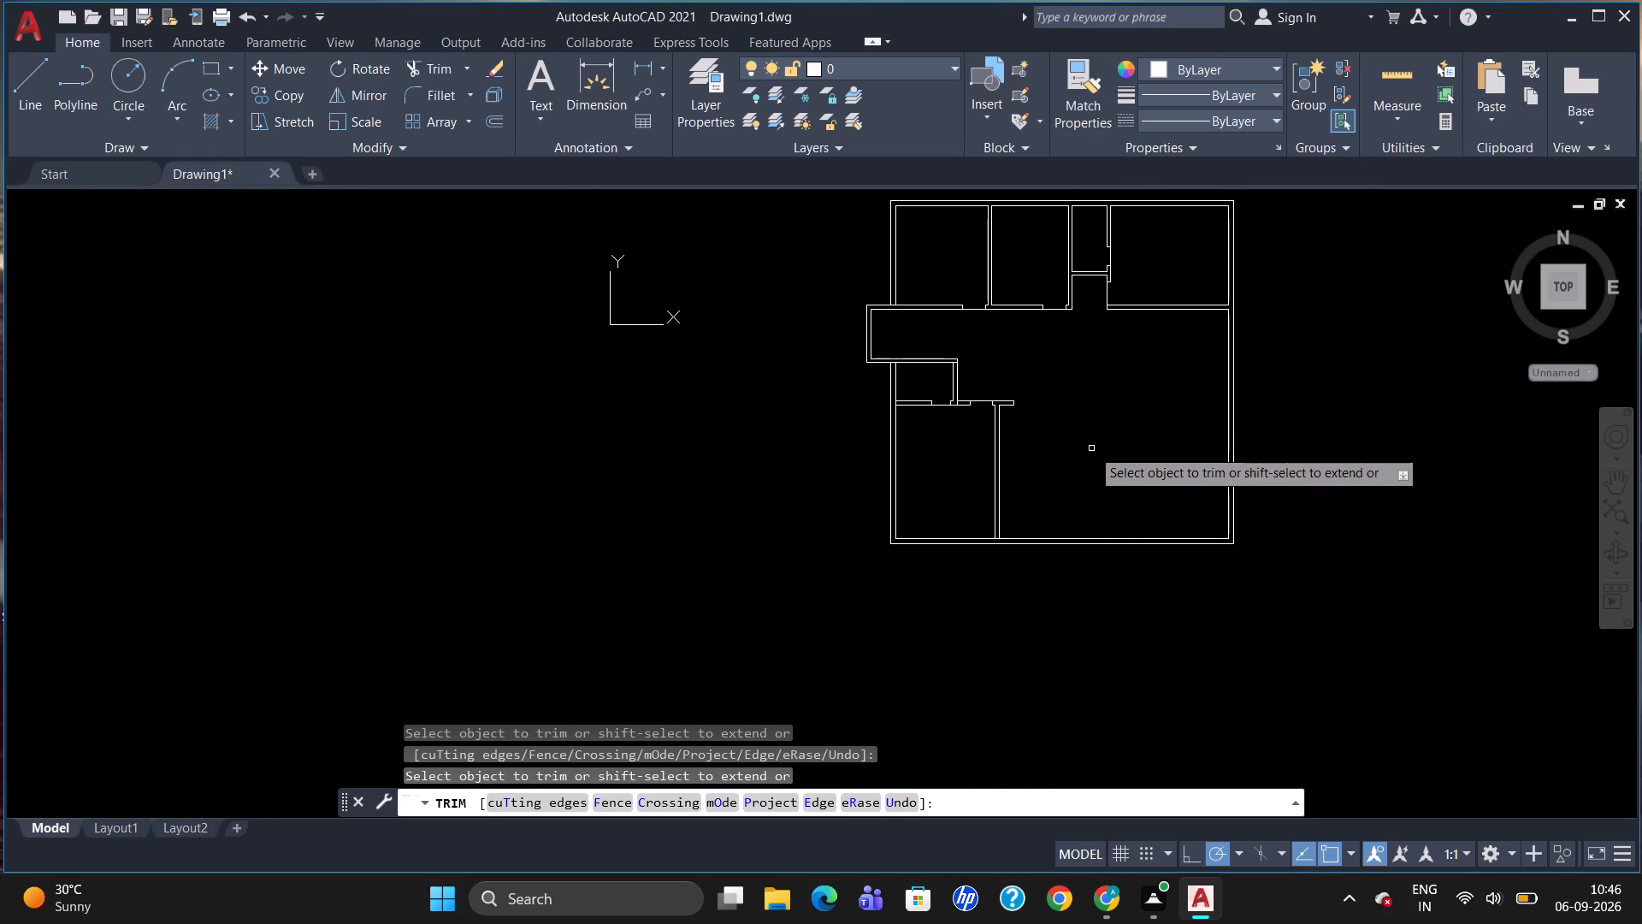
key("Escape")
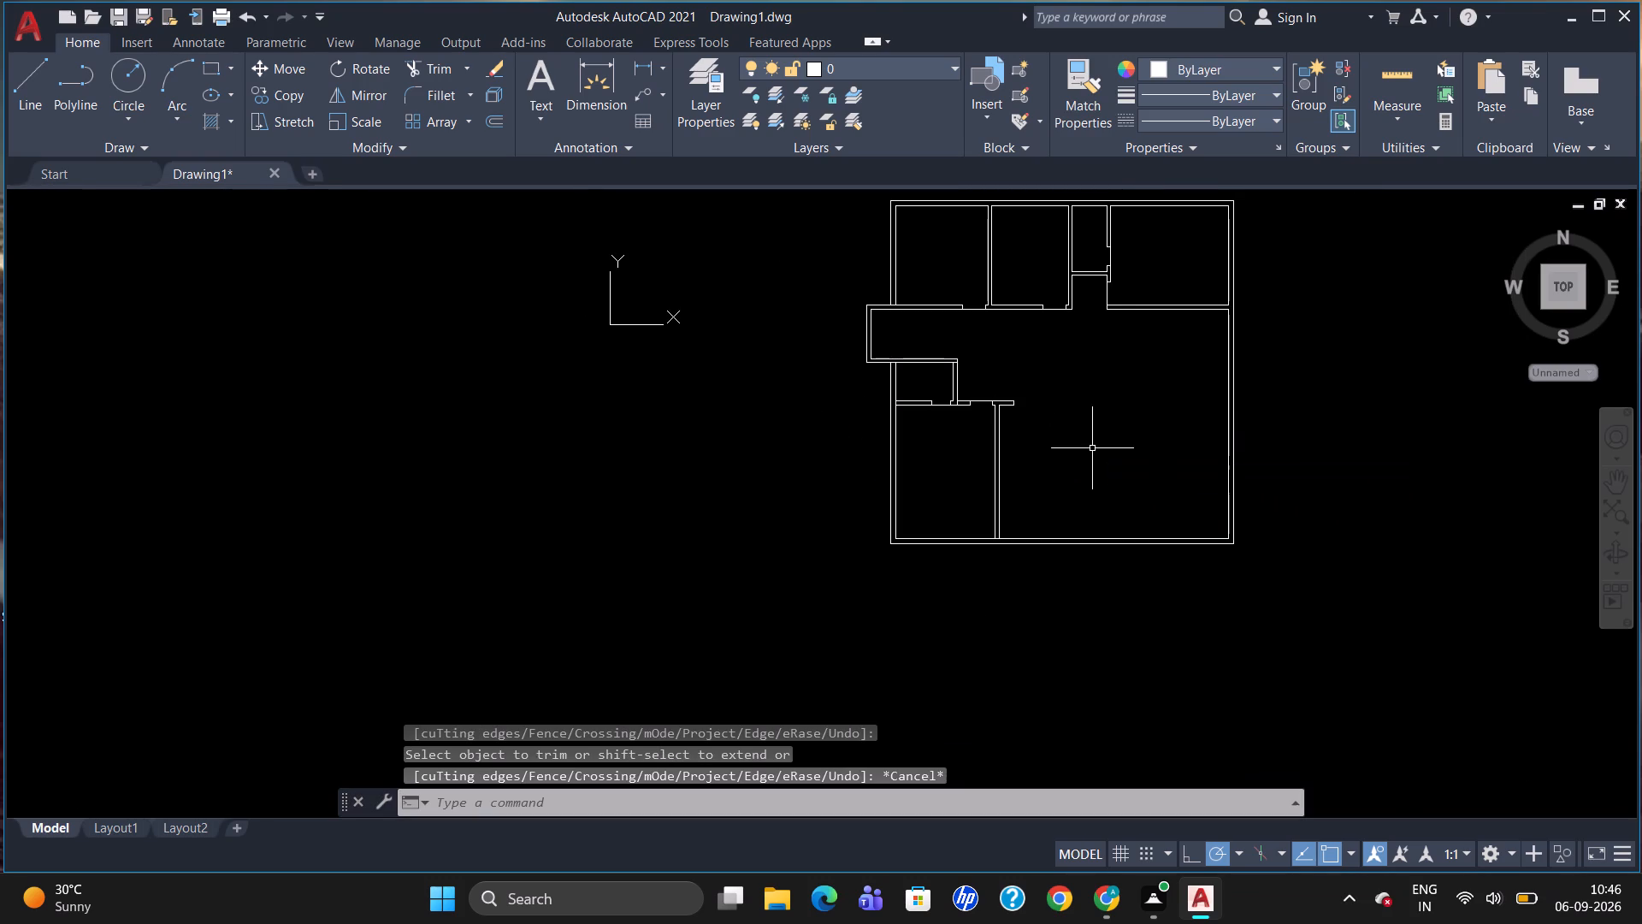
Offset the horizontal partition's right end line 8' to the right.
scroll(1084, 456, "up", 1)
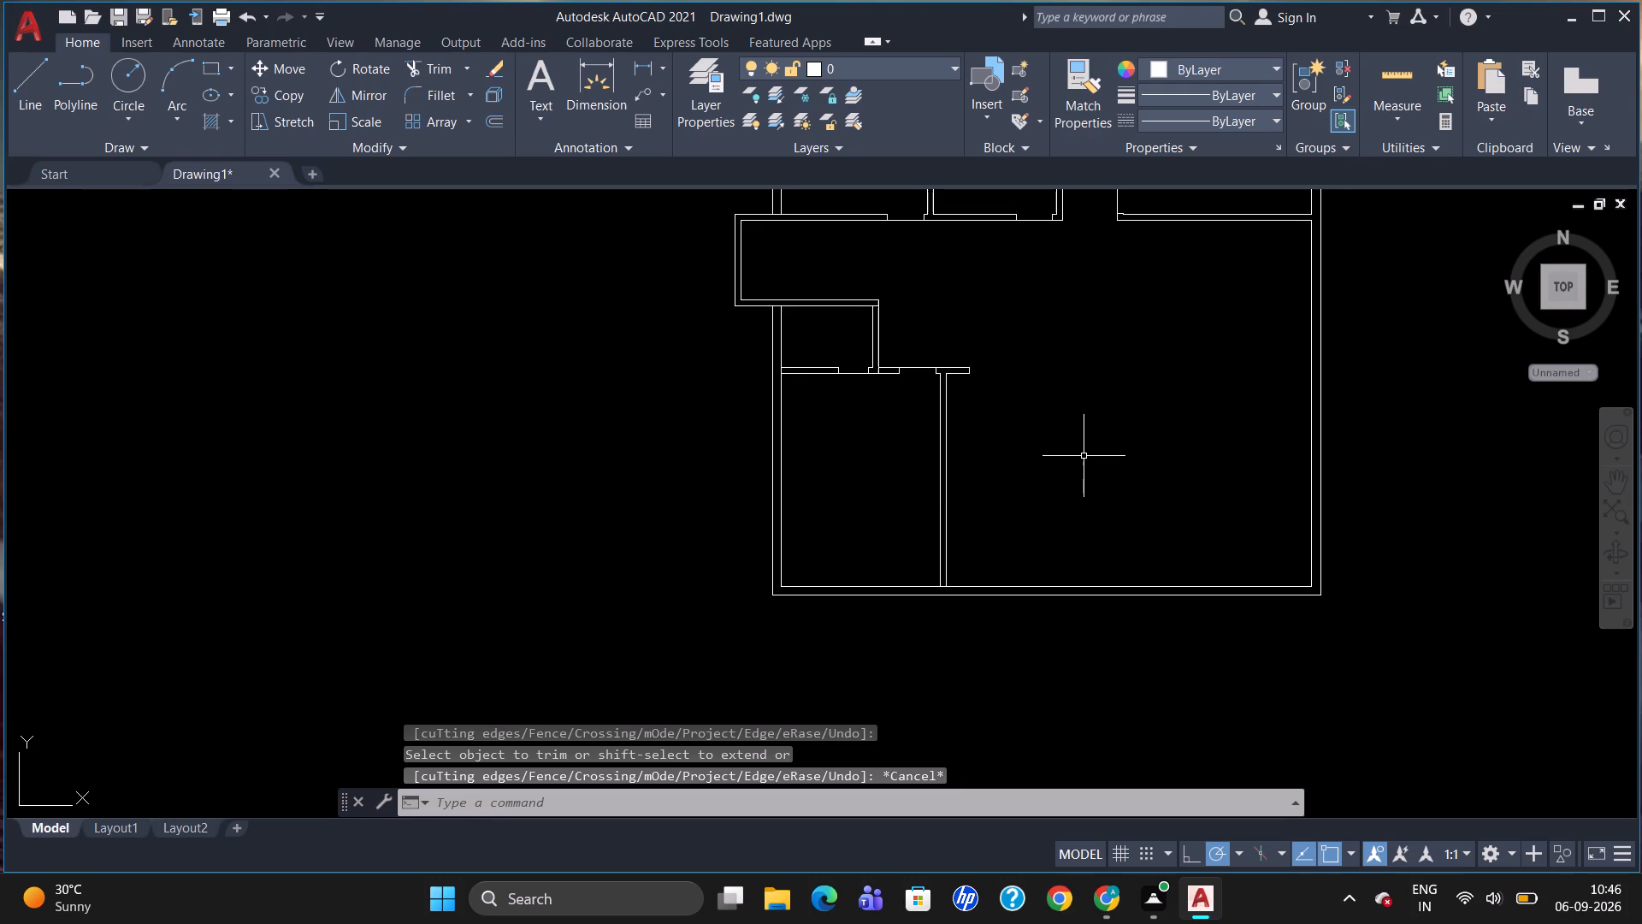
scroll(1021, 357, "up", 1)
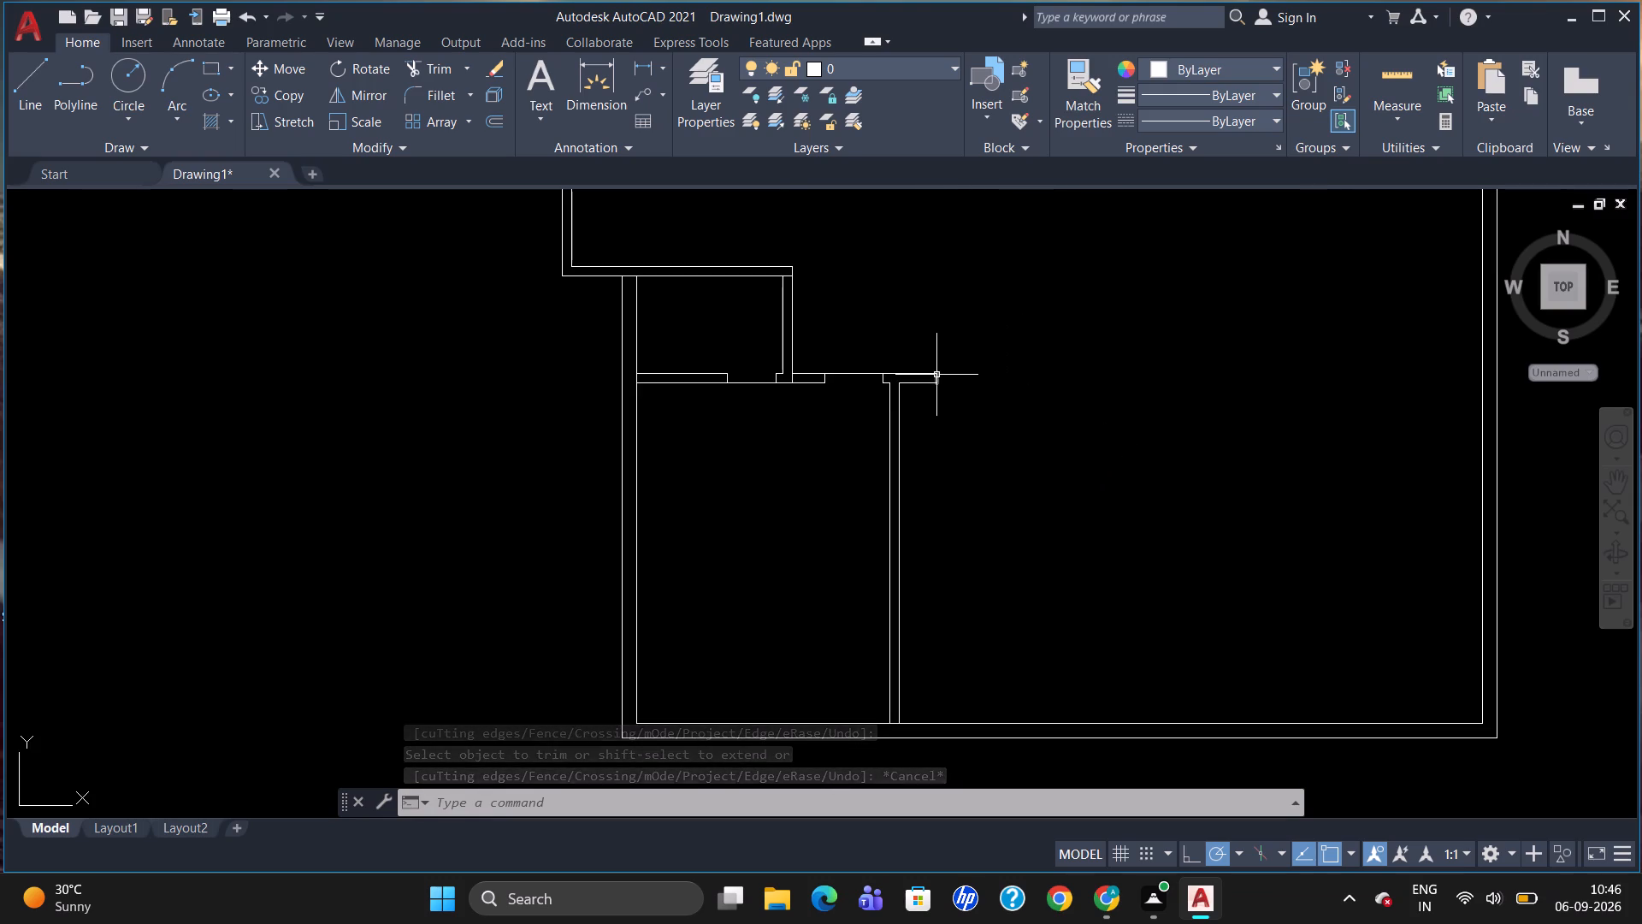
key("o")
key("Return")
type("8'")
key("Return")
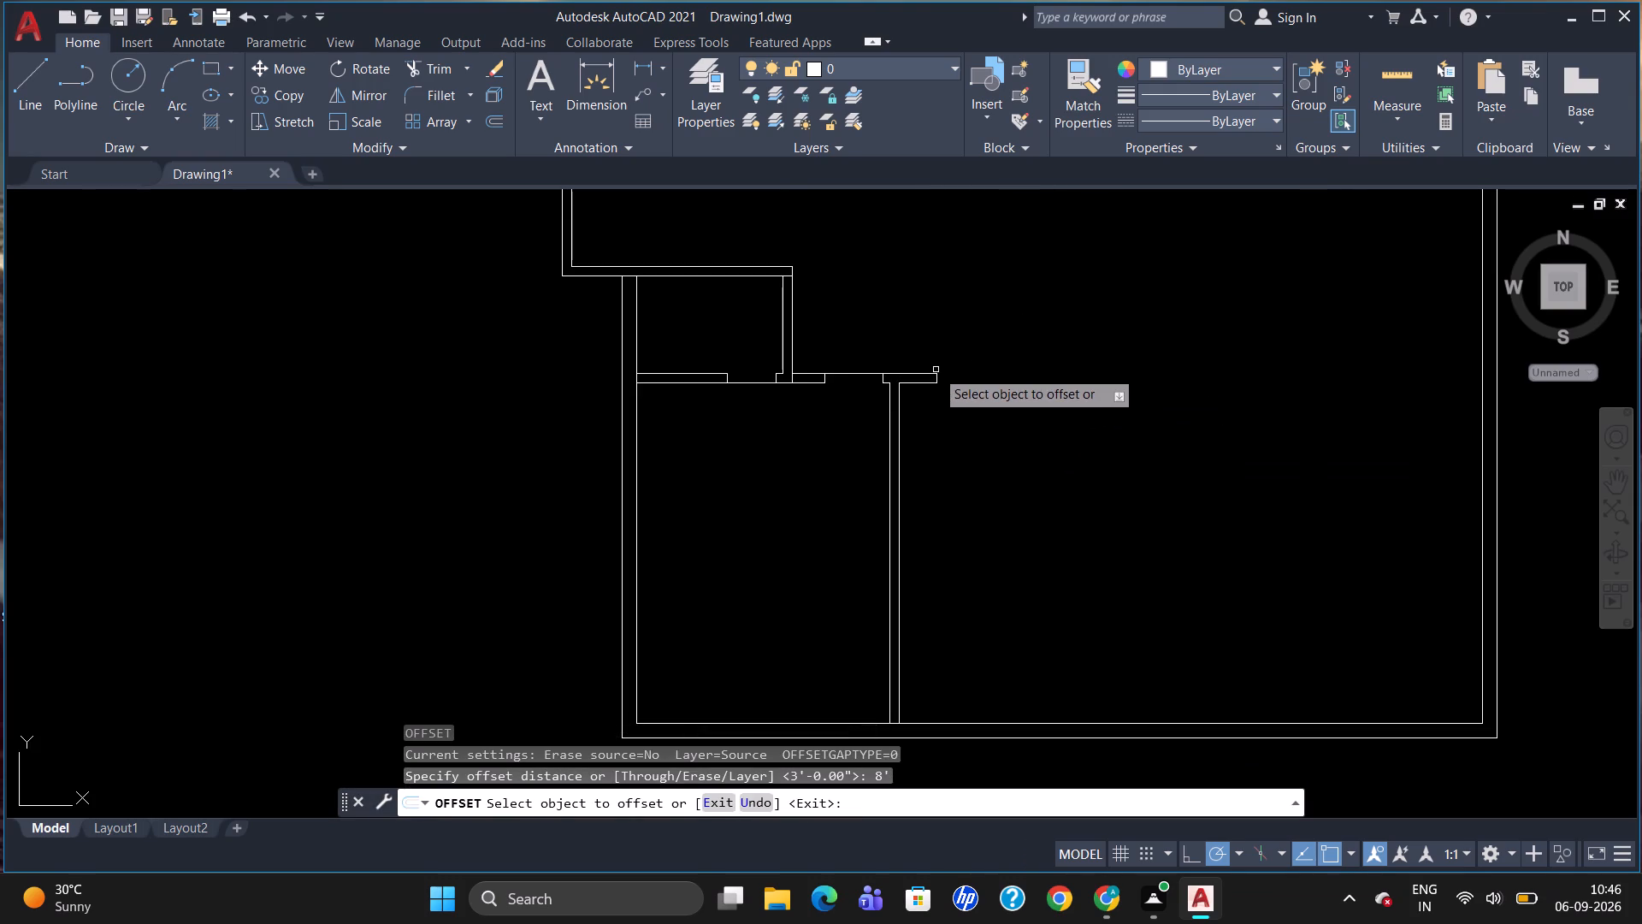
left_click(937, 382)
left_click(1104, 420)
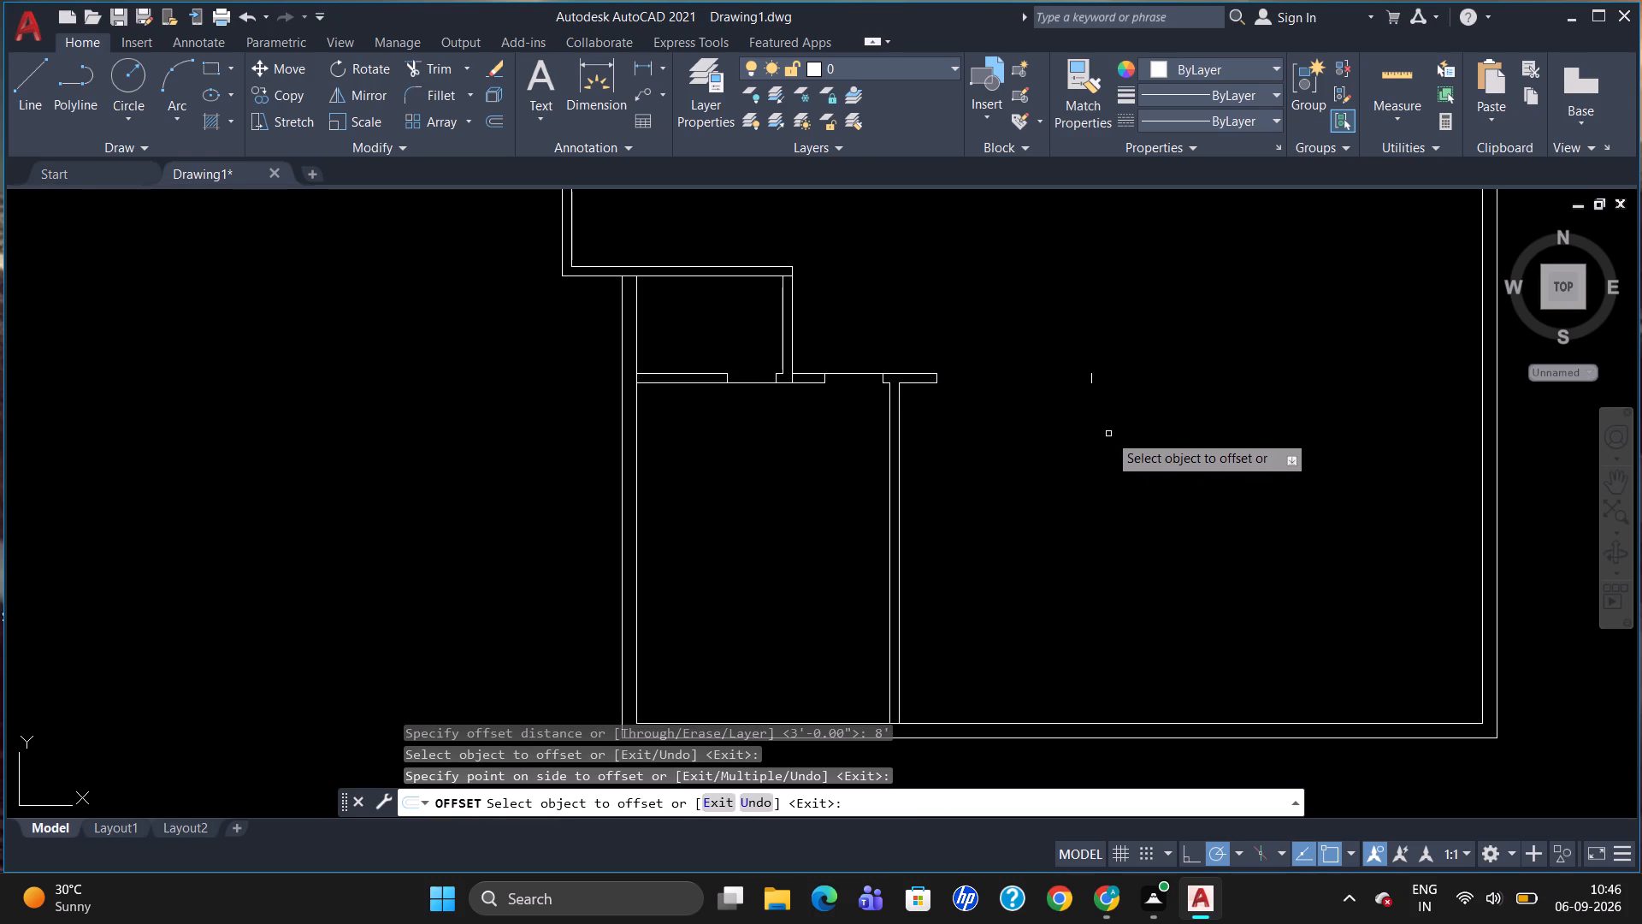
key("Escape")
Draw a horizontal line from the lower end of the offset jamb line to the right outer wall's inner line.
key("l")
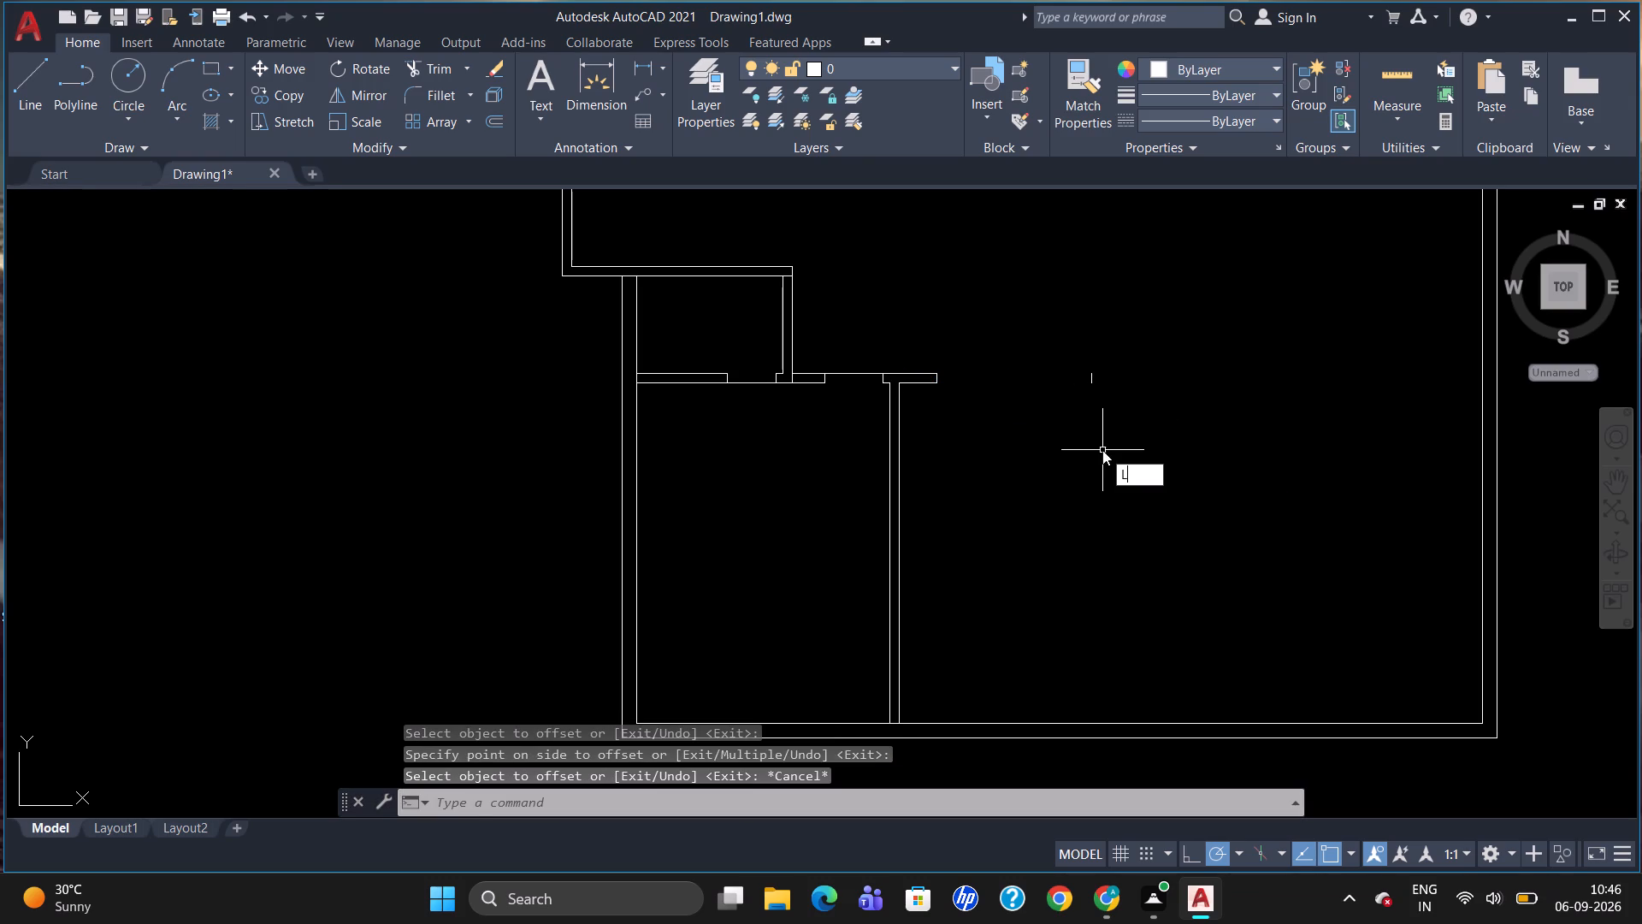
key("Return")
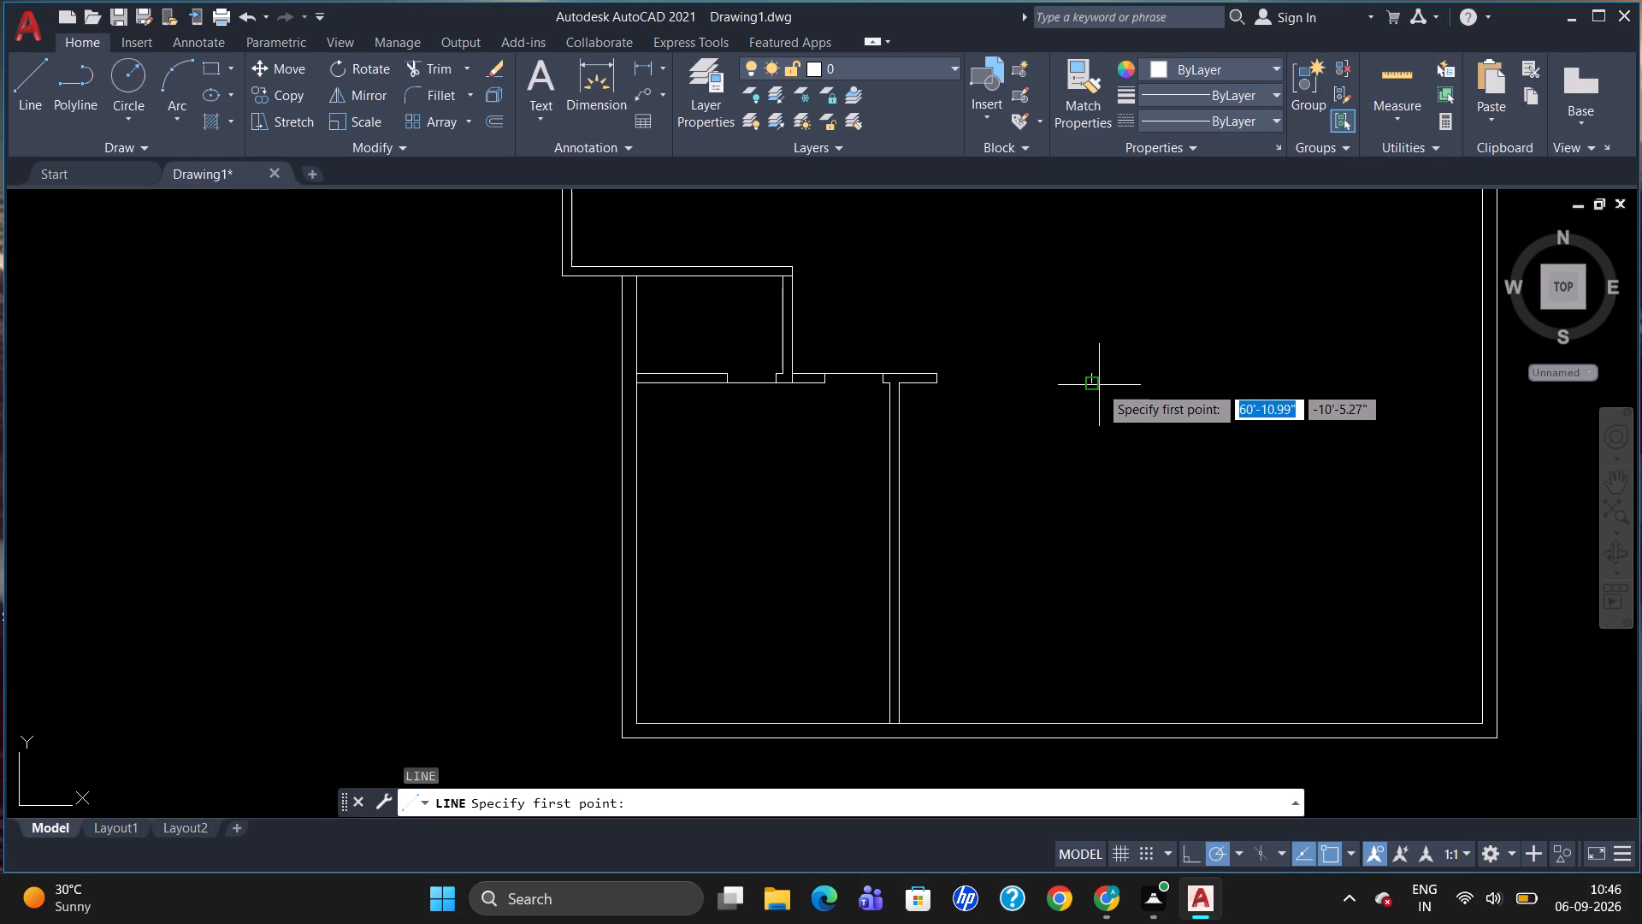
left_click(1098, 388)
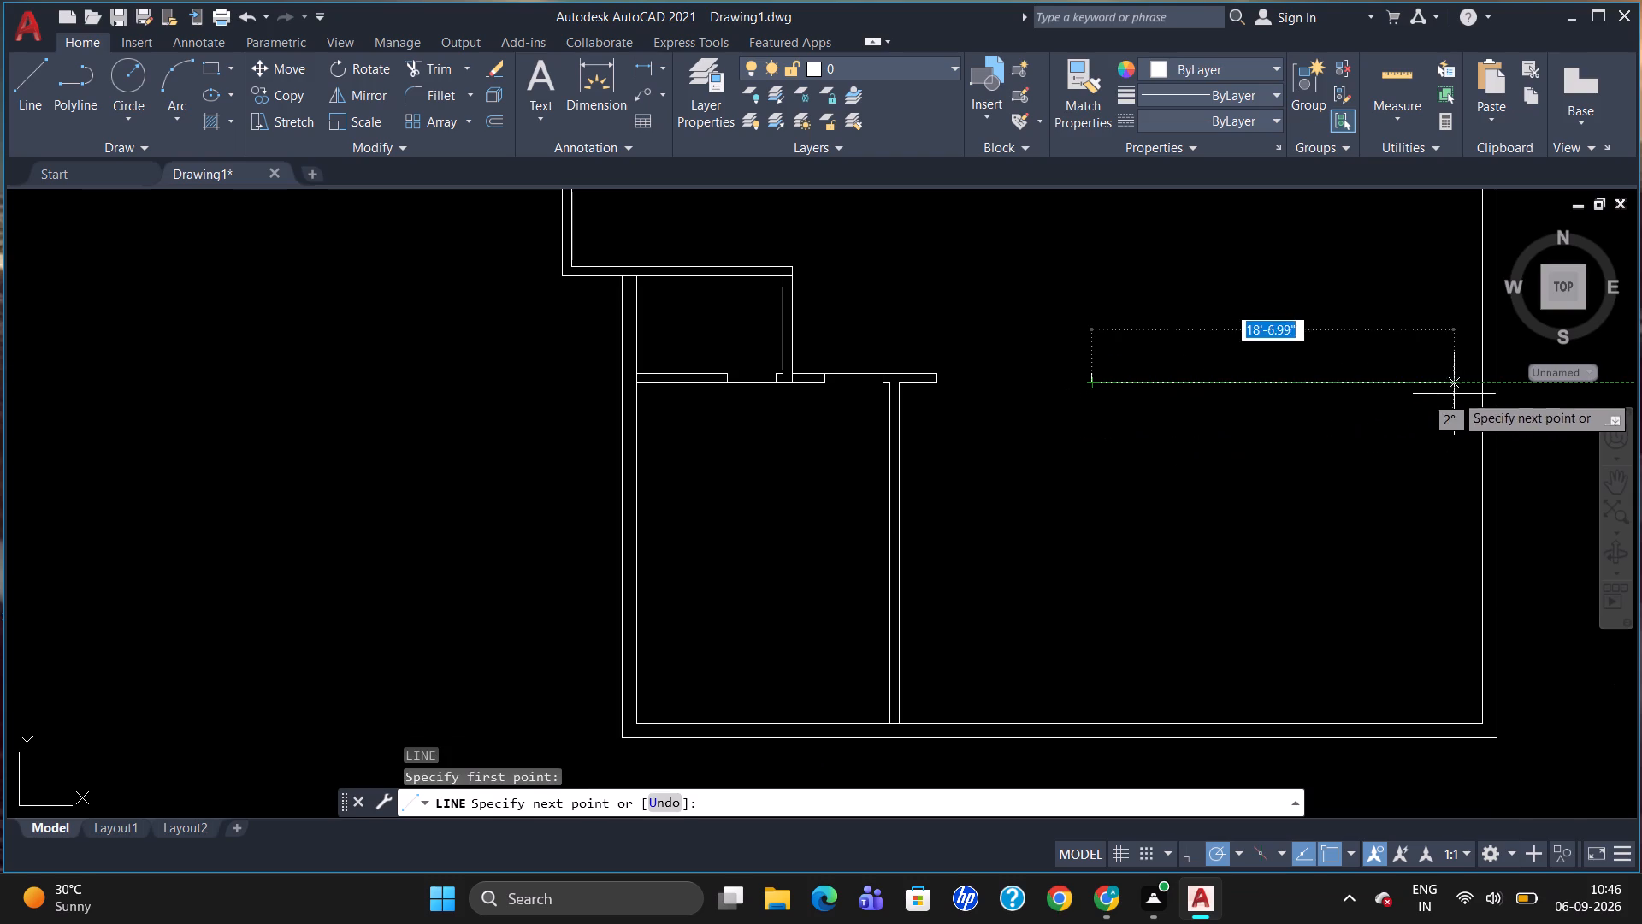
left_click(1480, 383)
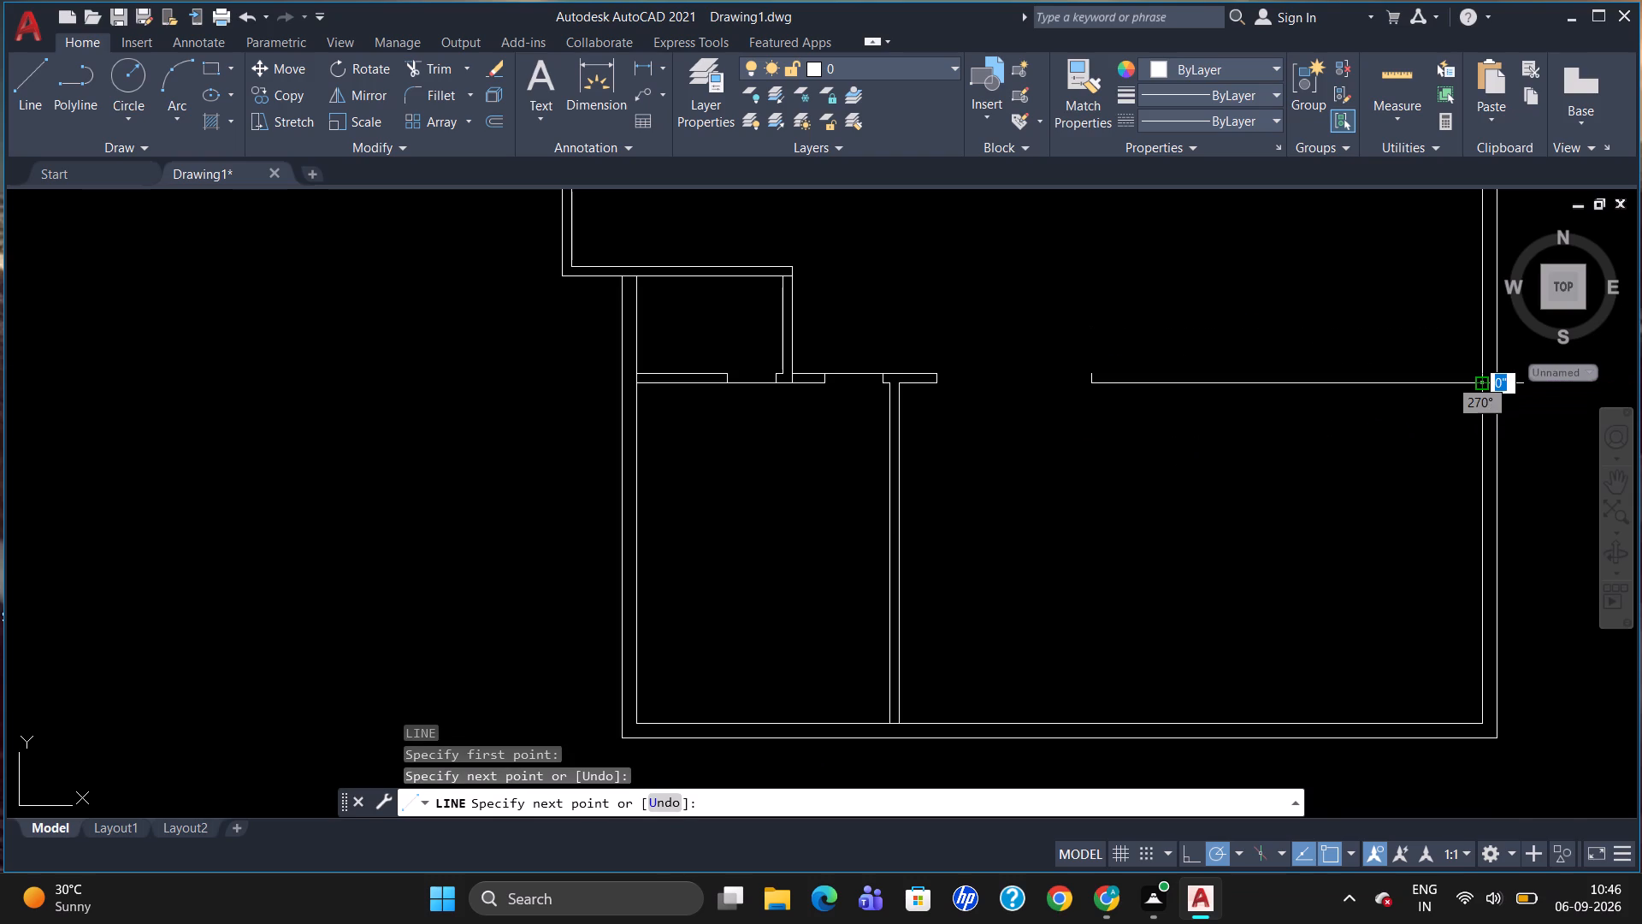
key("Escape")
Offset the new horizontal line 6" upward to form the right-hand stretch of the horizontal partition.
key("o")
key("Return")
type("6\"")
key("Return")
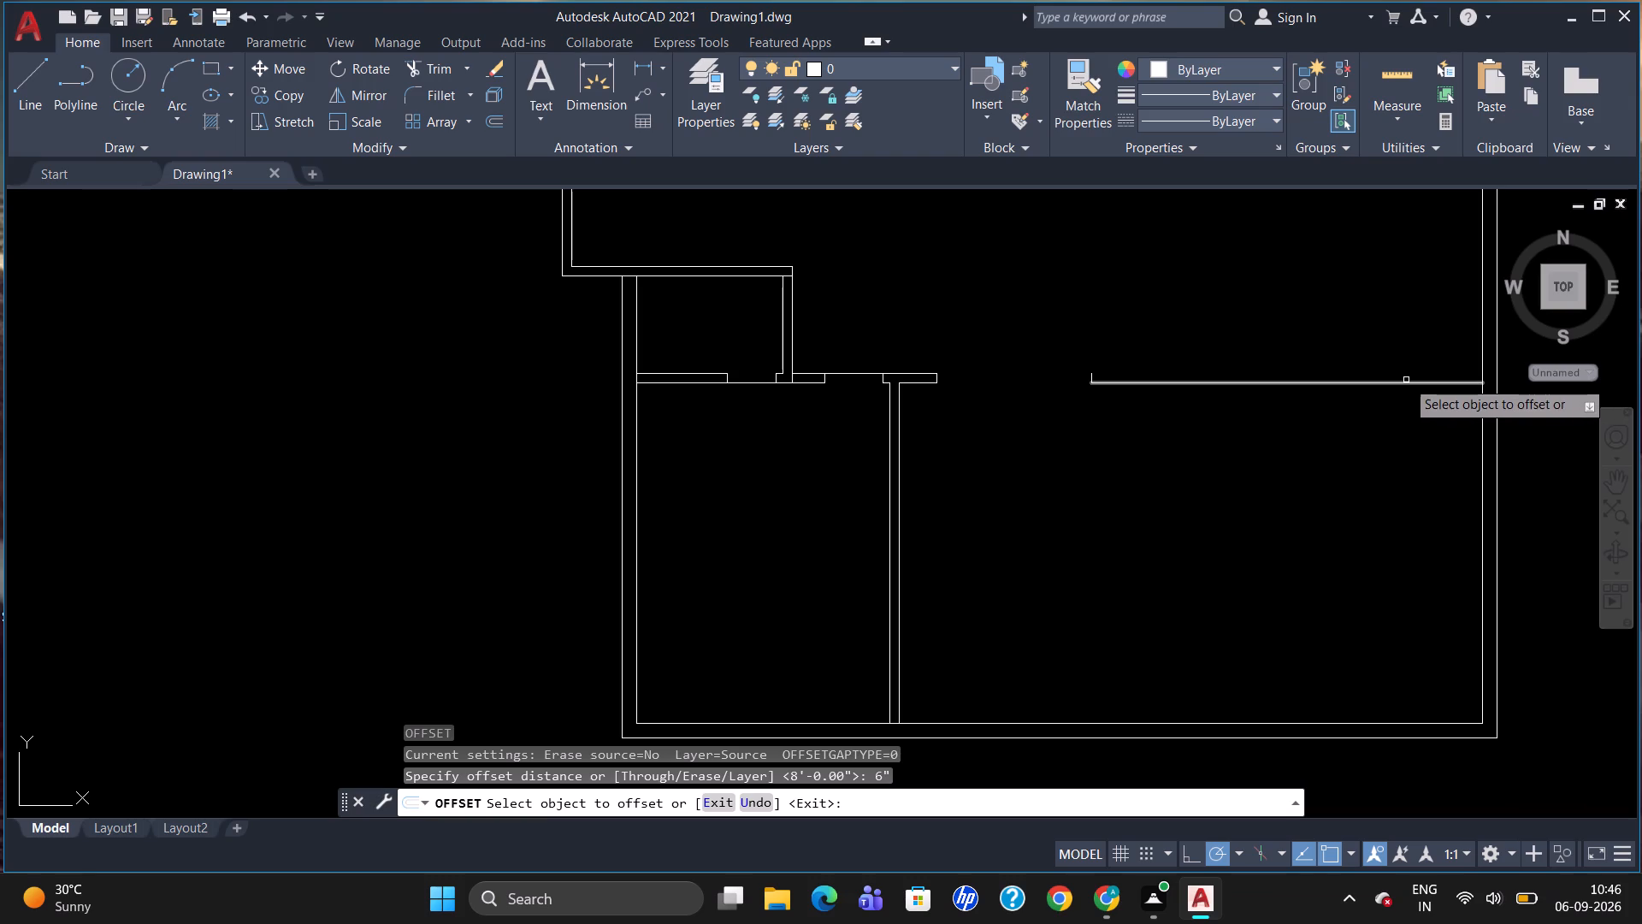
left_click(1406, 380)
double_click(1396, 382)
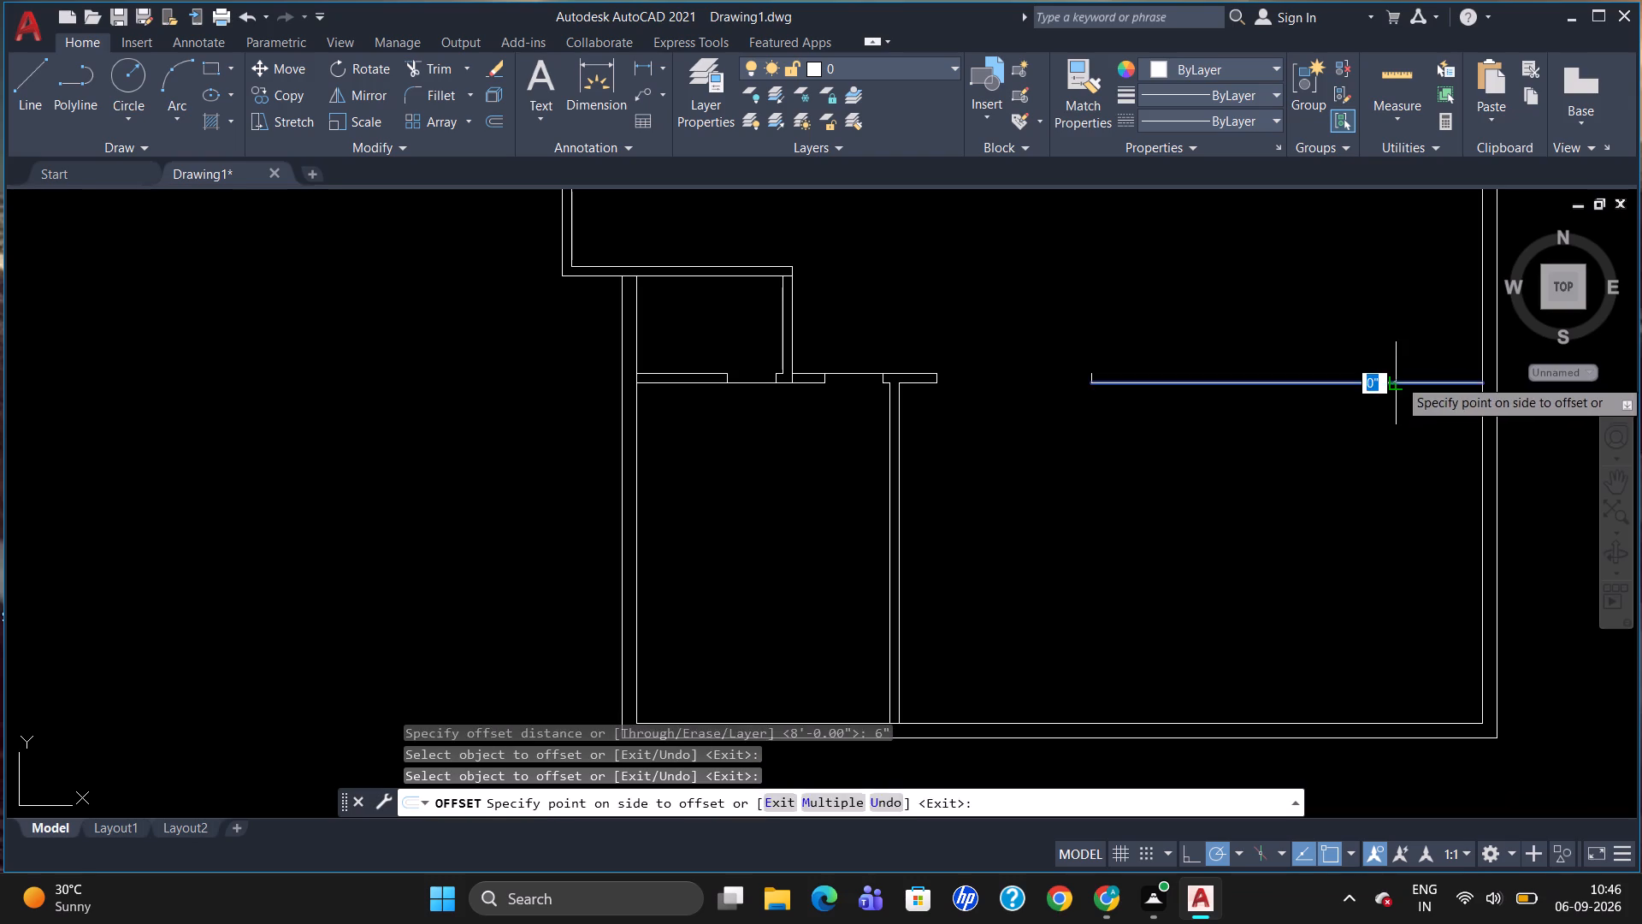
key("Escape")
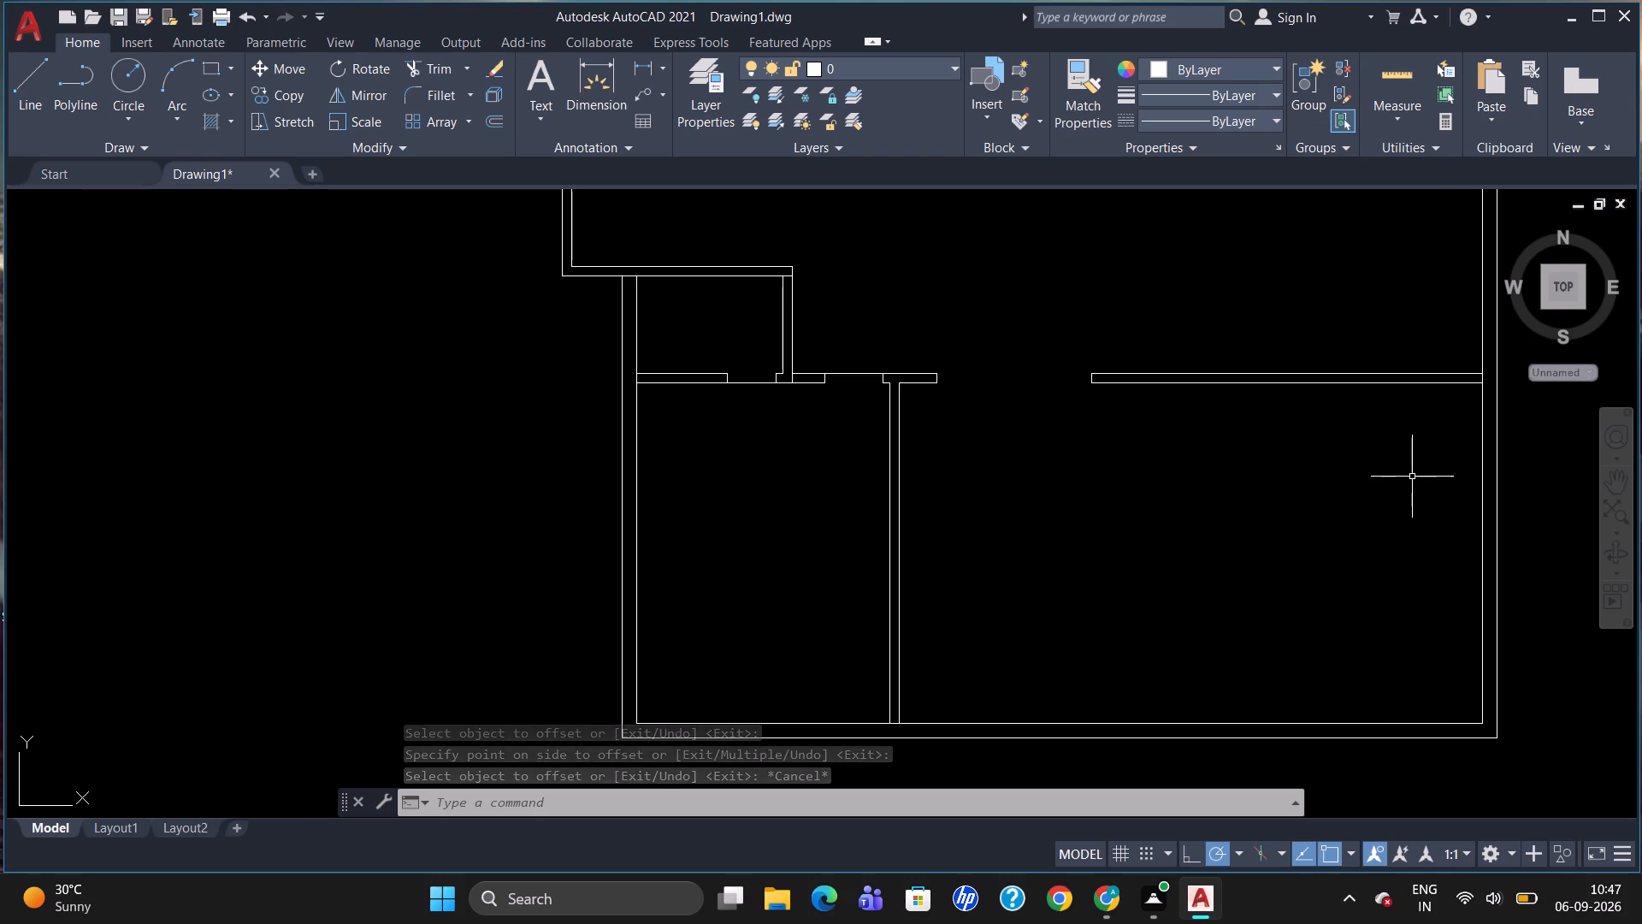
Break the right outer wall's inner line at its intersection with the horizontal partition's lower line.
scroll(1320, 454, "down", 2)
scroll(1425, 500, "up", 2)
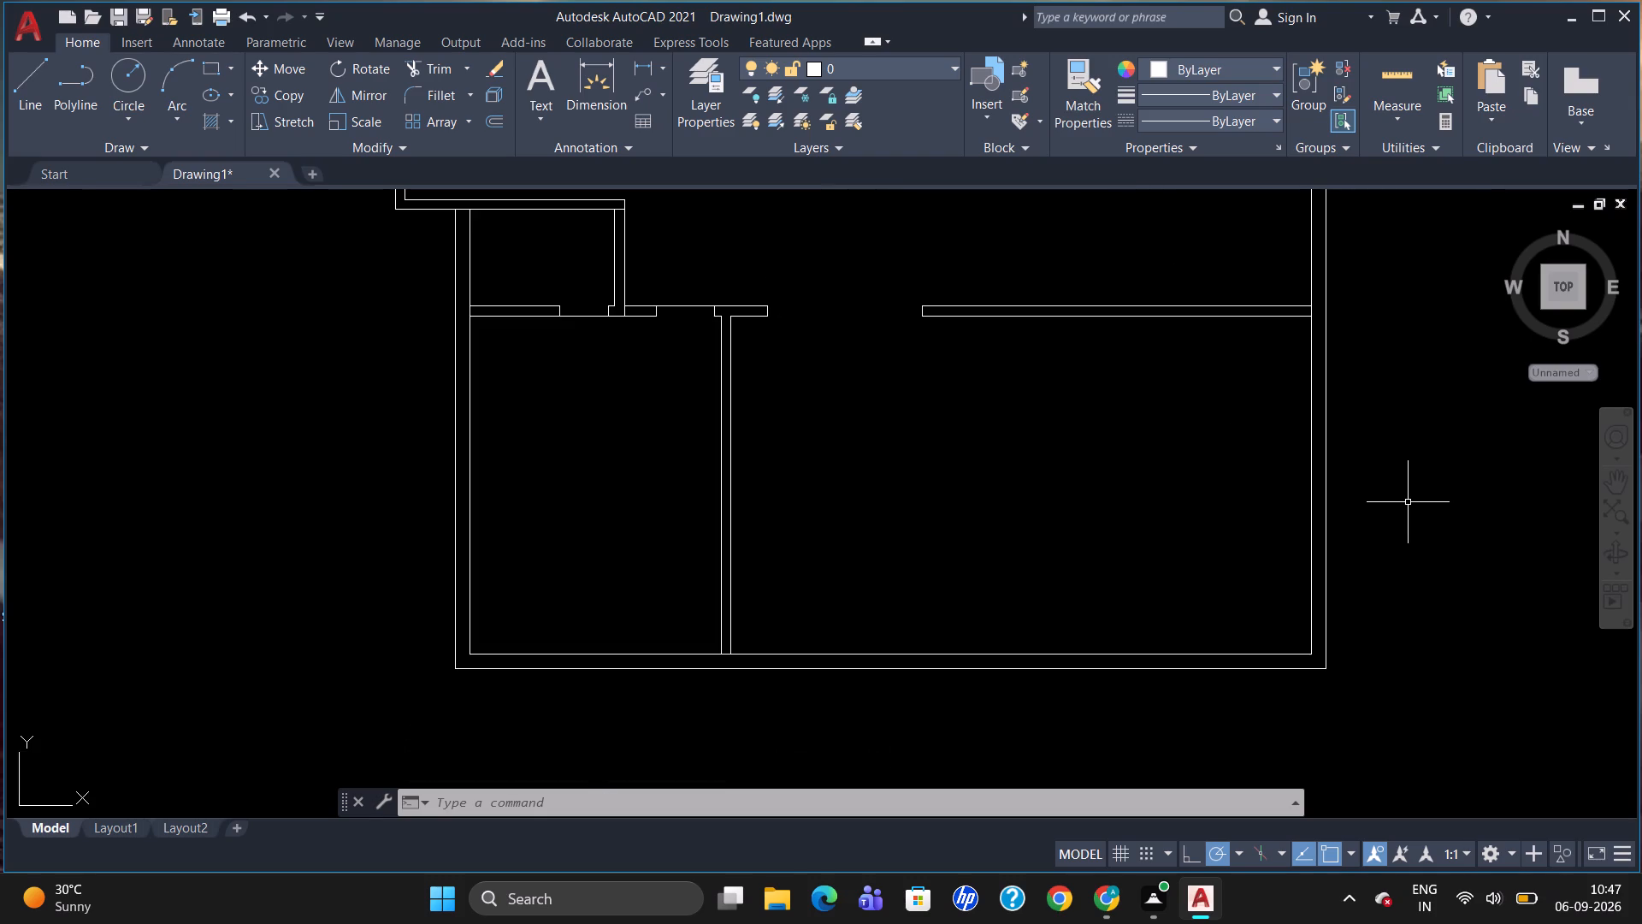
type("BR")
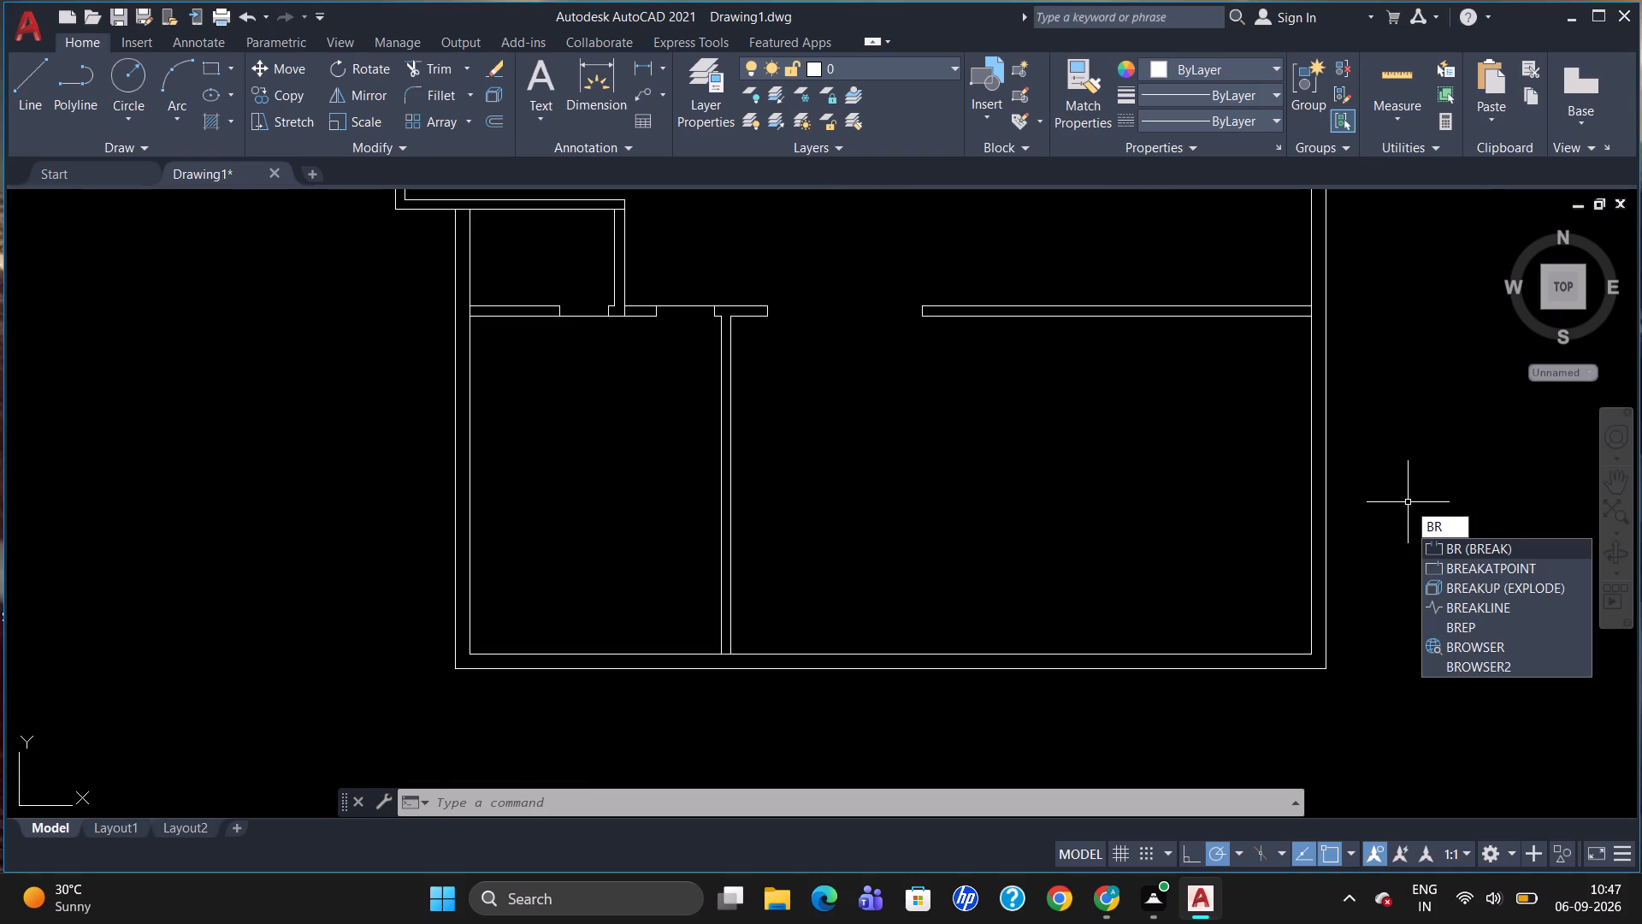
left_click(1449, 562)
left_click(1309, 478)
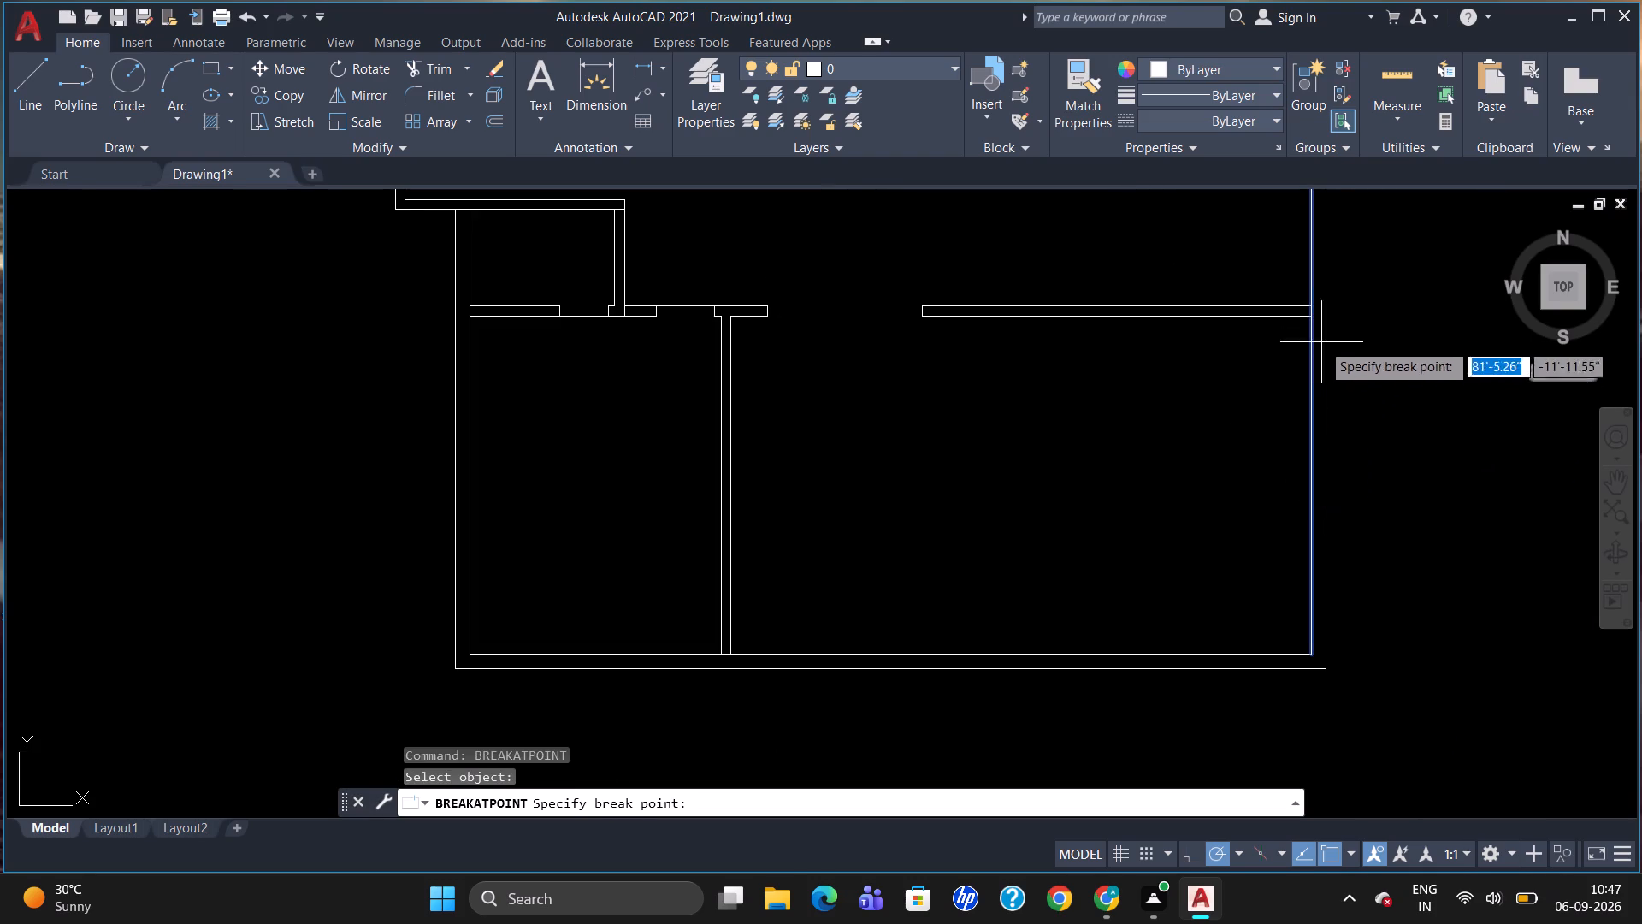
left_click(1314, 320)
Offset the lower part of the right outer wall's inner line 12' to the left.
key("o")
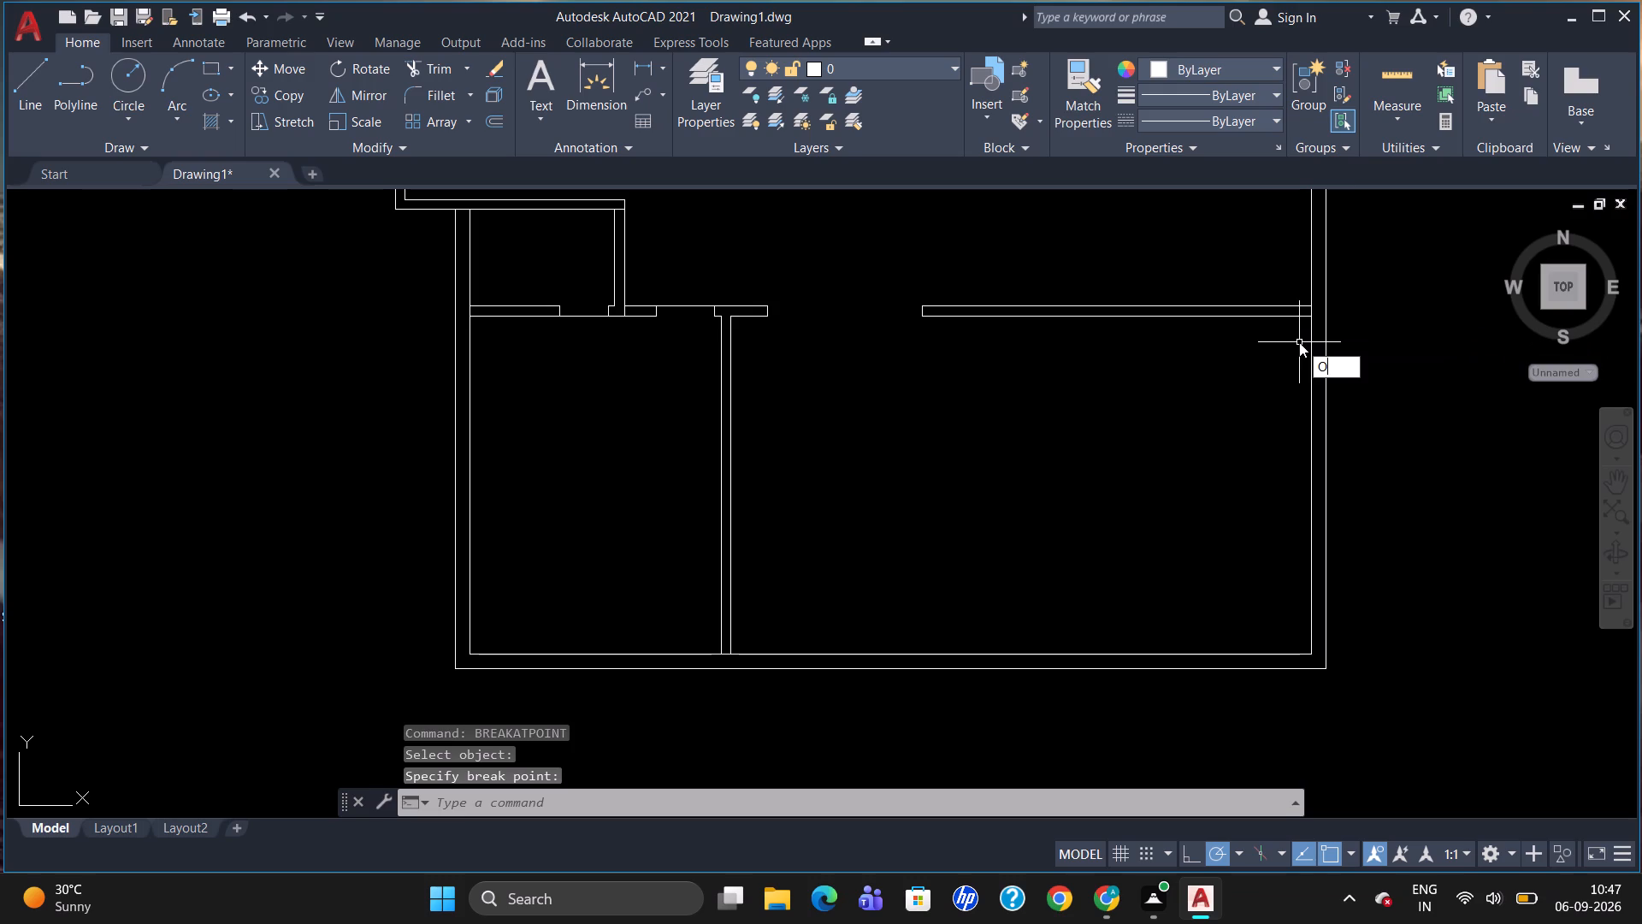
key("Return")
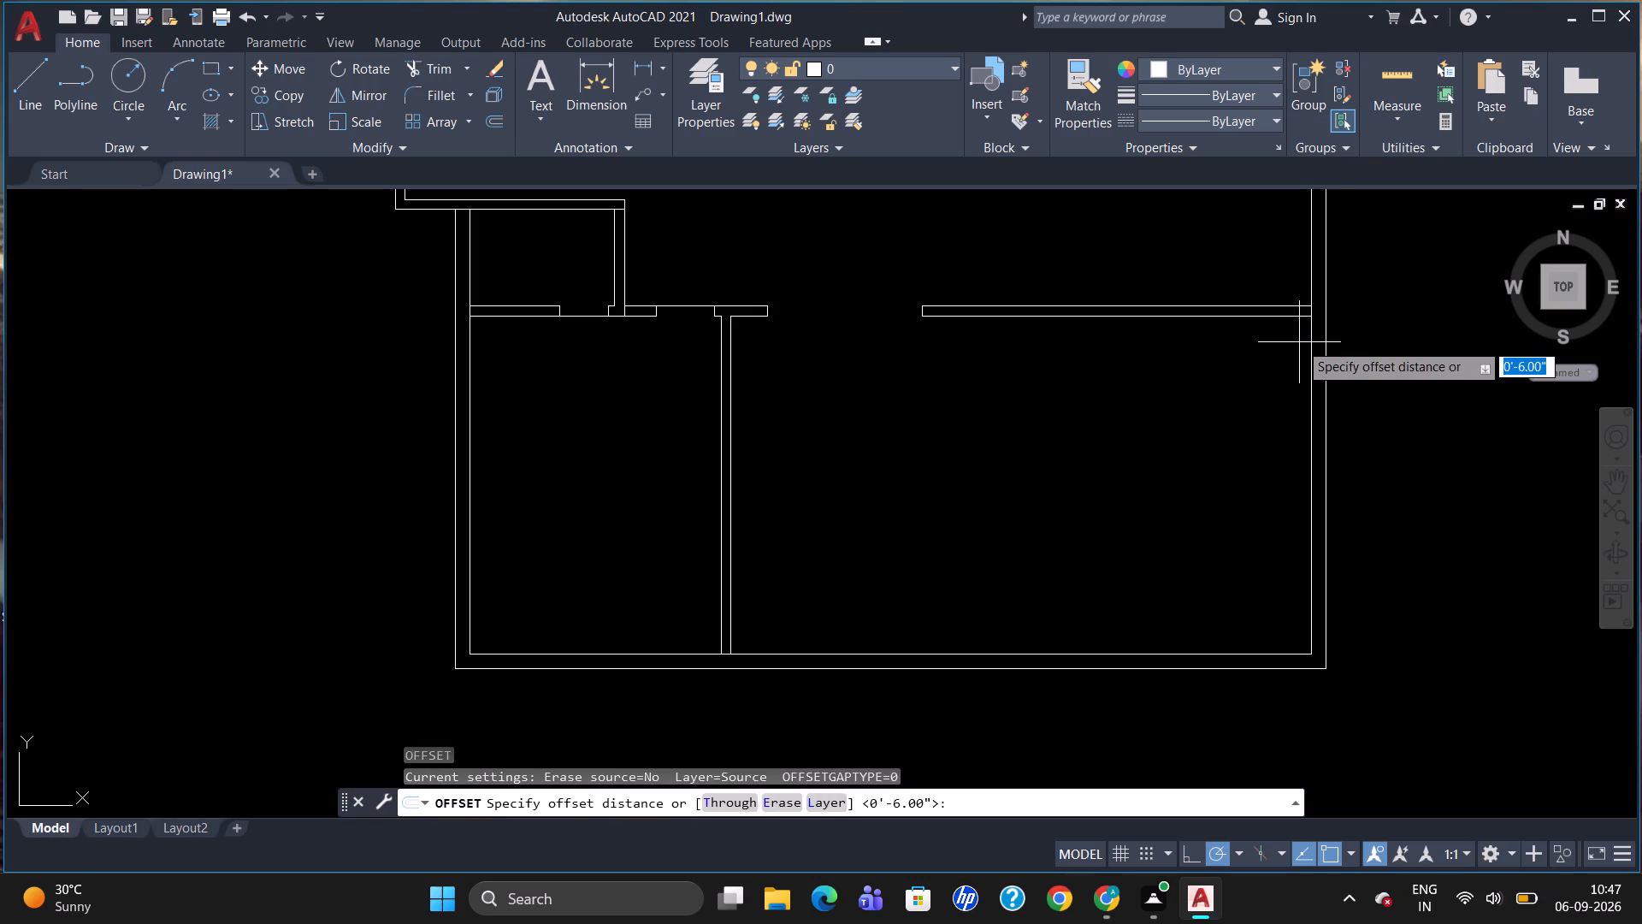
type("12'")
key("Return")
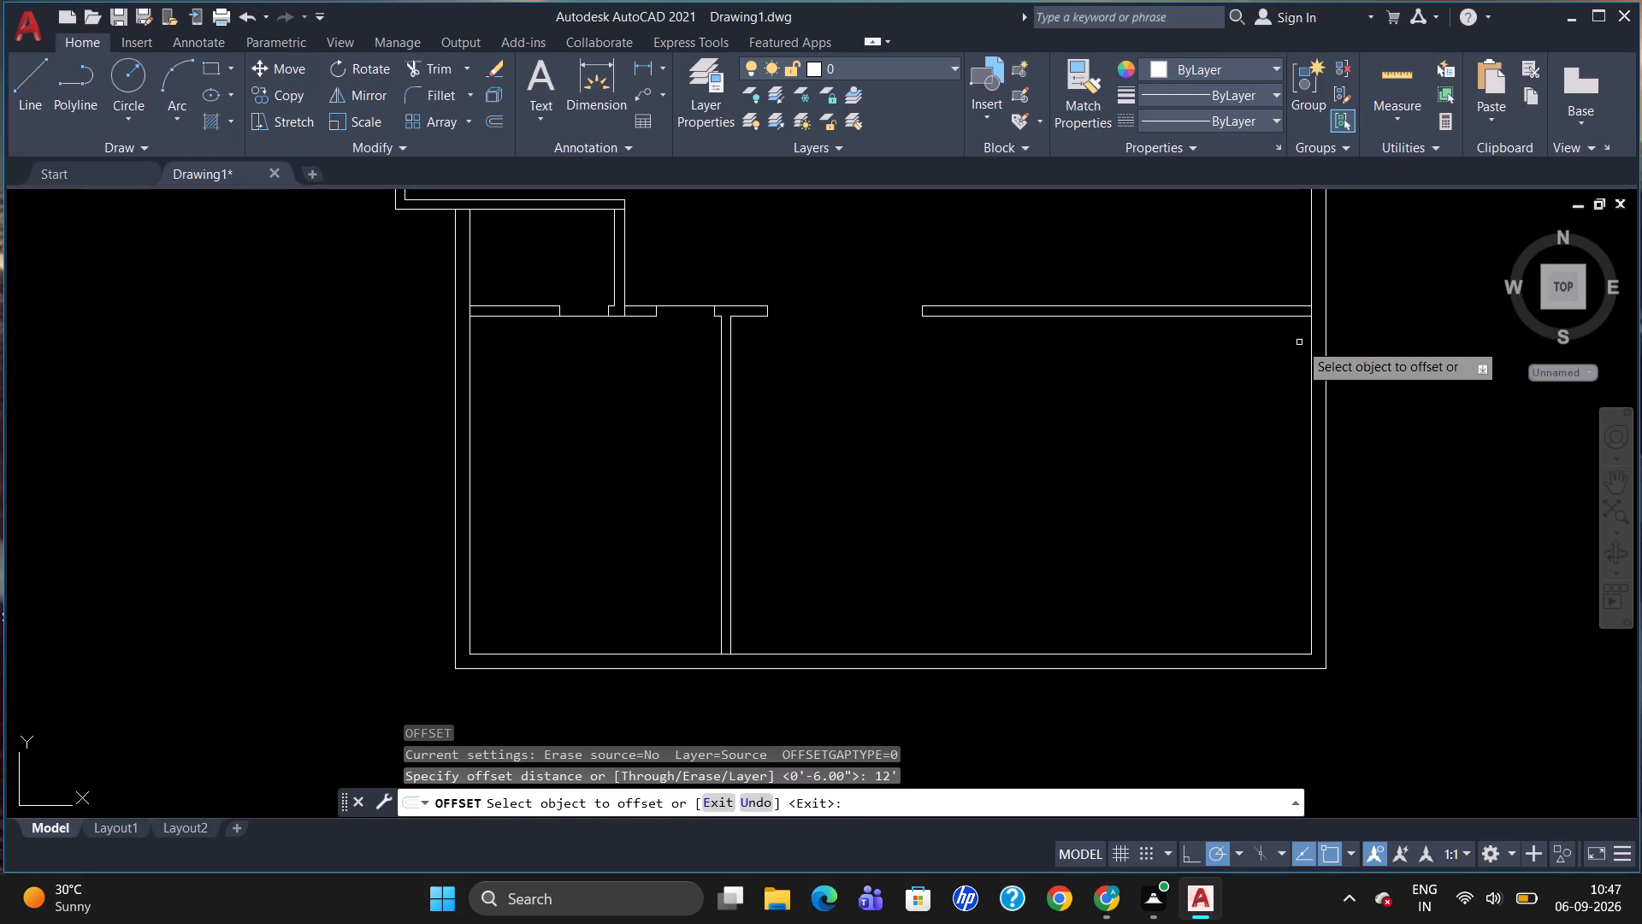
left_click(1310, 388)
left_click(1194, 431)
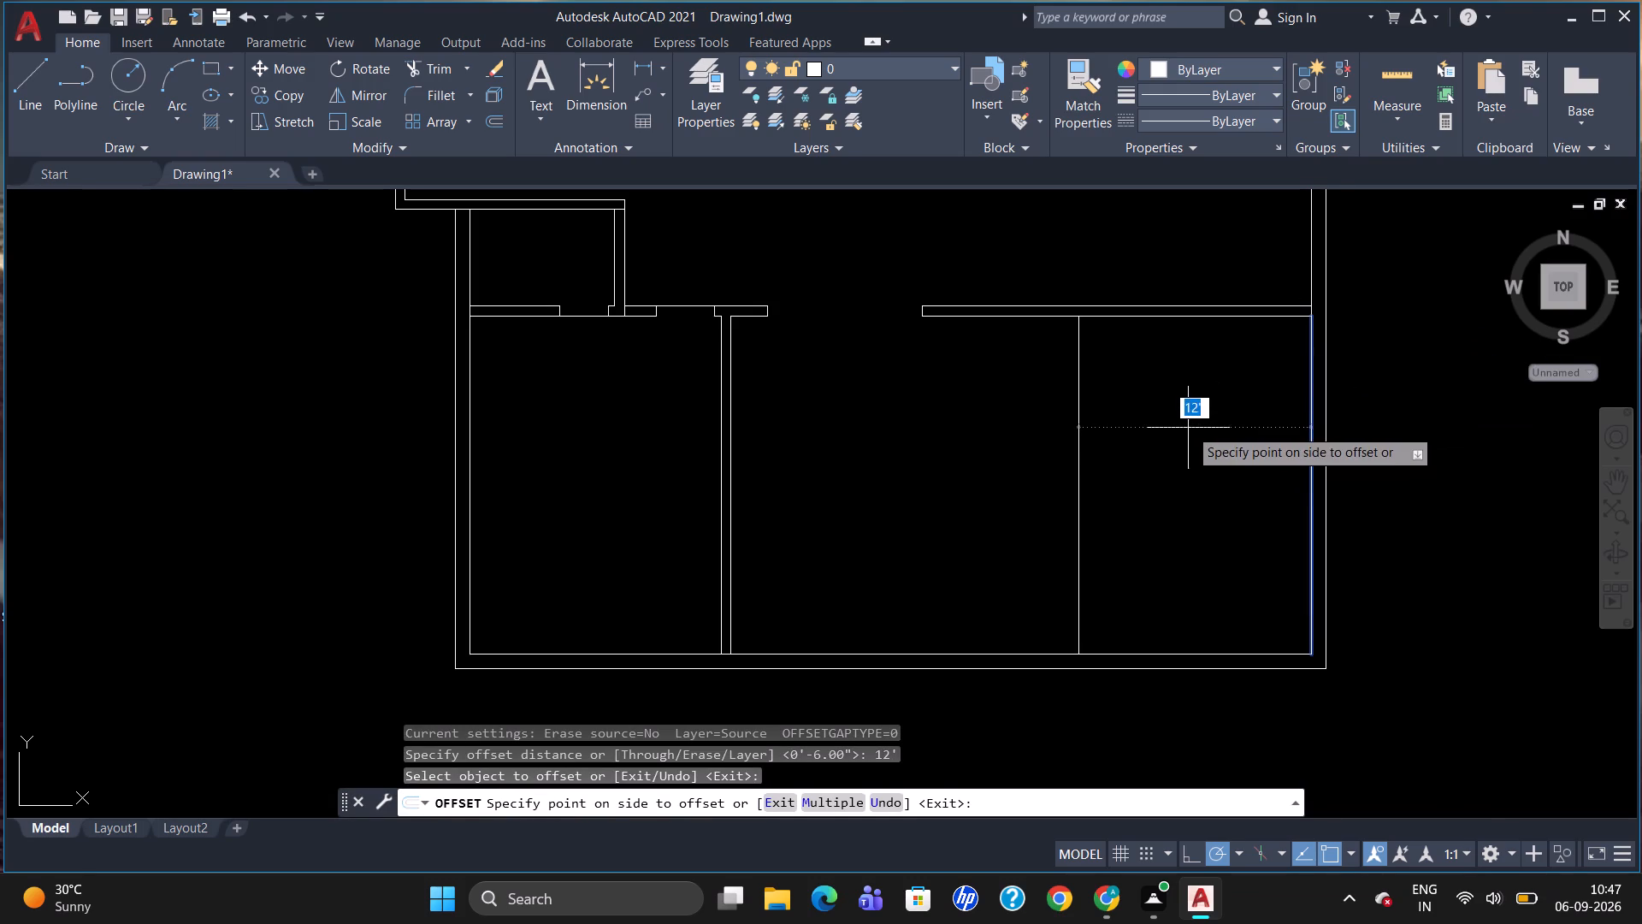
Offset the new vertical line 6" to the left to complete the second vertical partition.
left_click(1083, 453)
left_click(1078, 446)
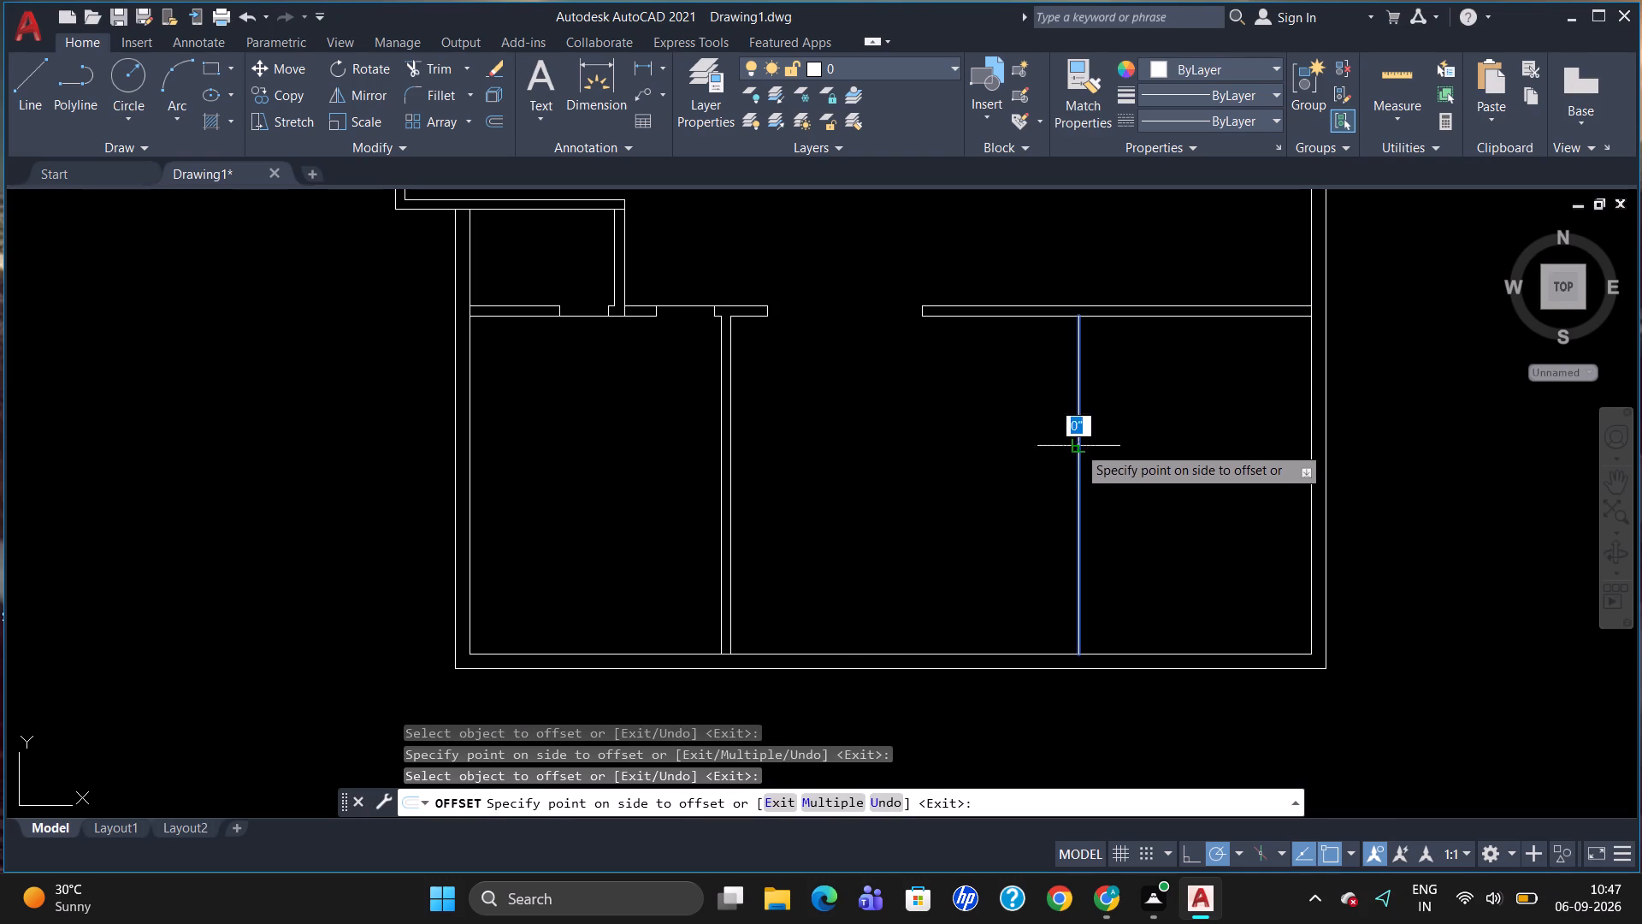
type("6\"")
key("Return")
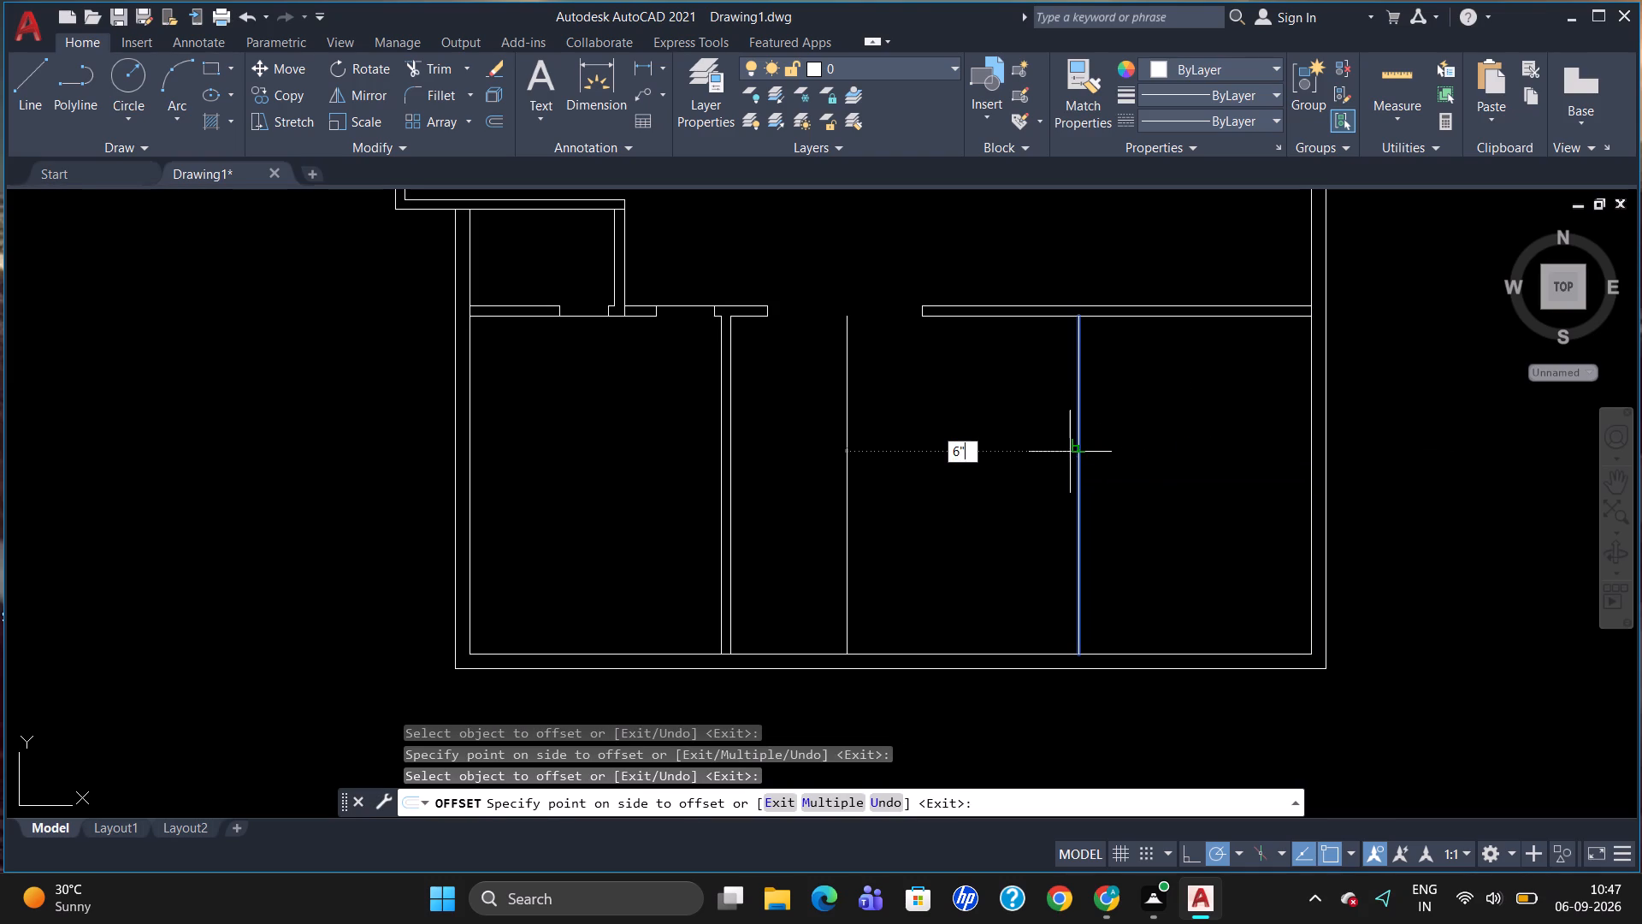
key("Escape")
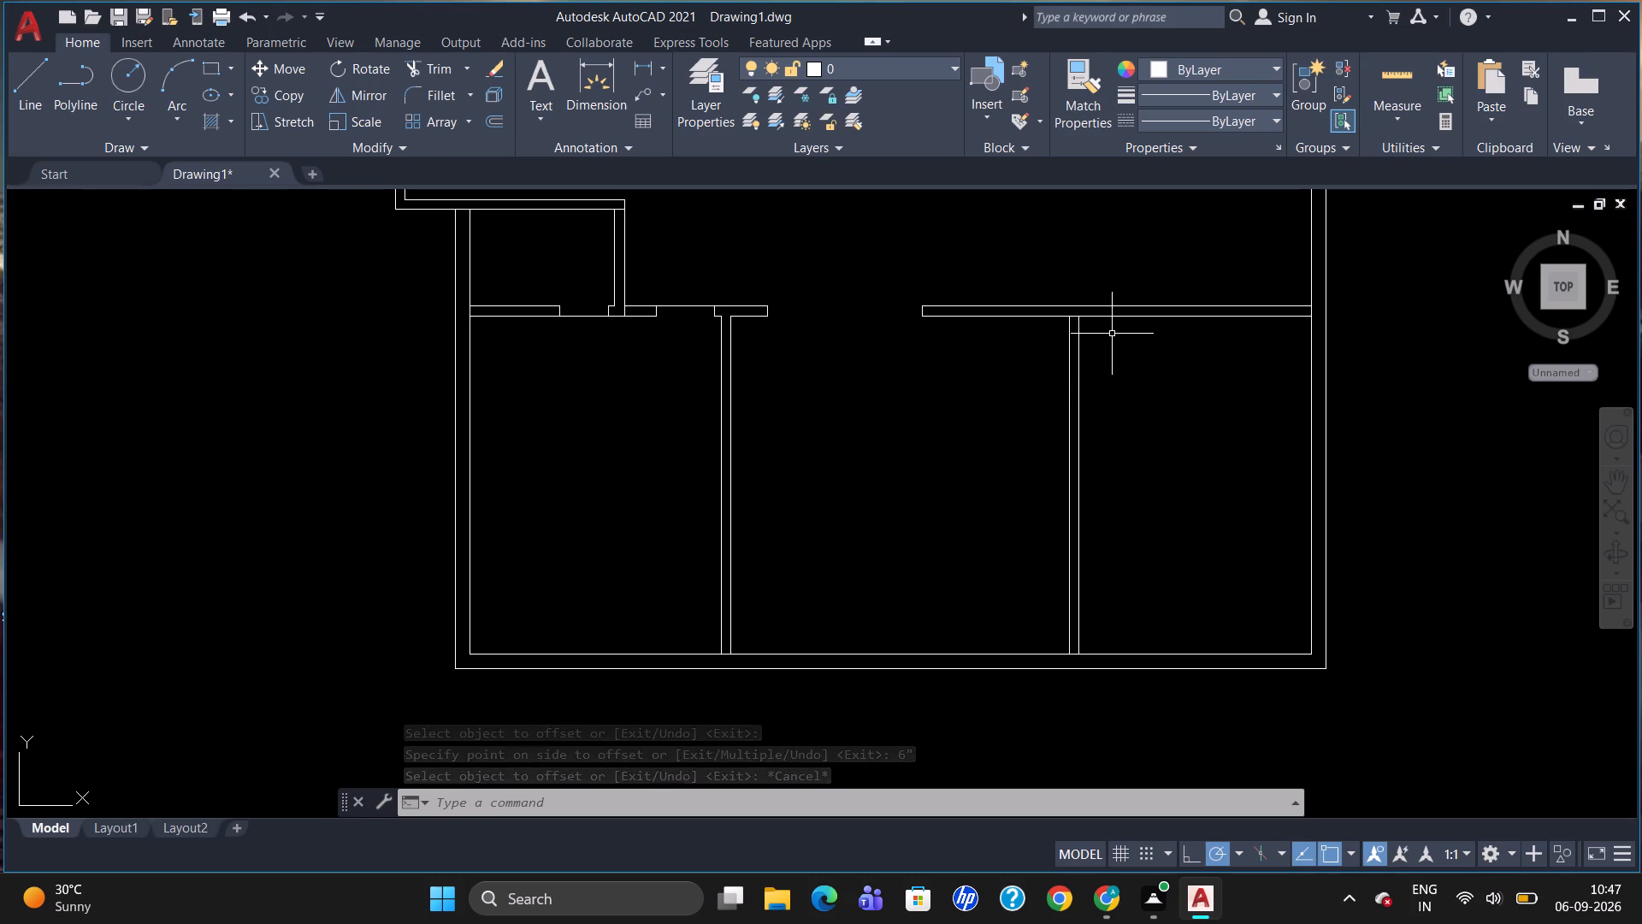
Draw a door jamb line across the horizontal partition, 4" right of the second vertical partition's right line.
scroll(1125, 264, "up", 1)
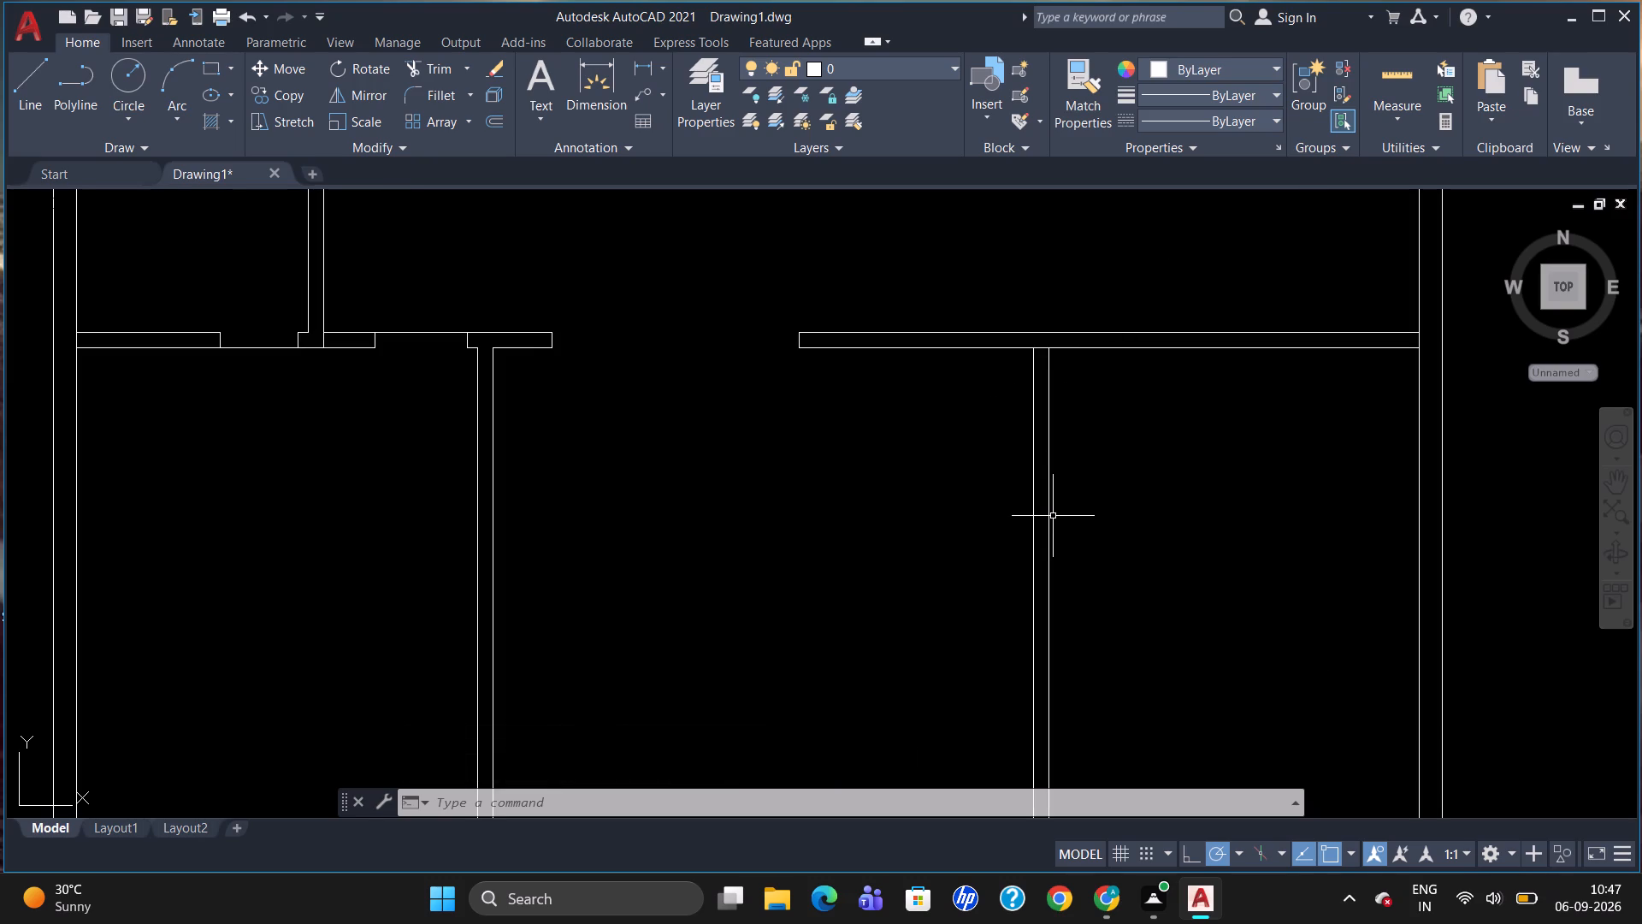
key("l")
key("Return")
type("TK")
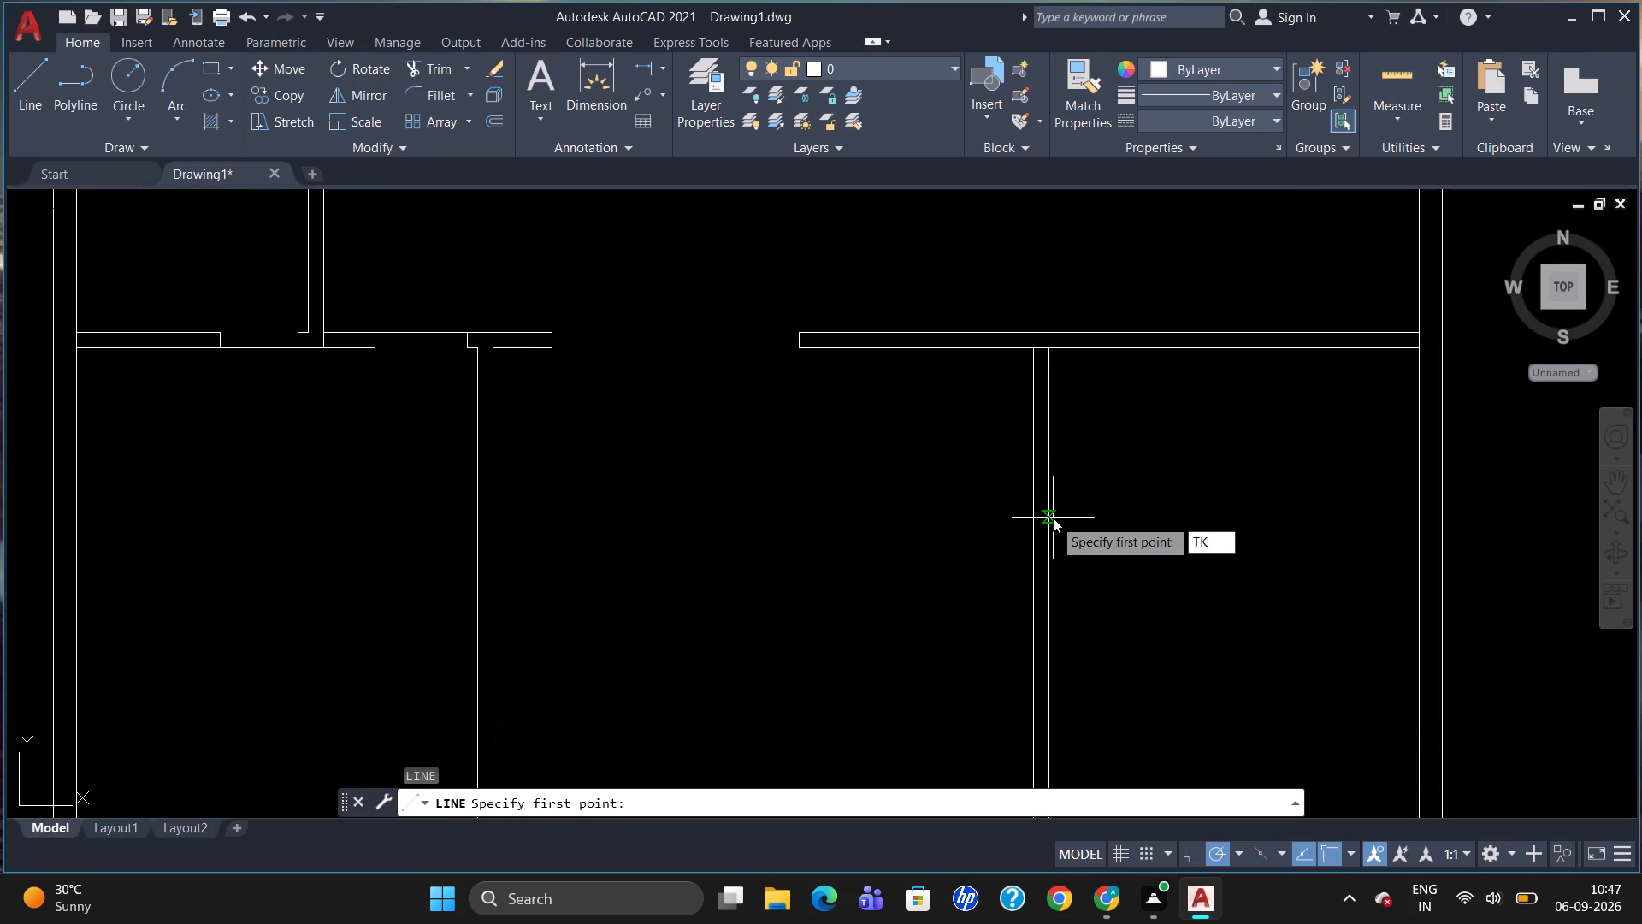
key("Return")
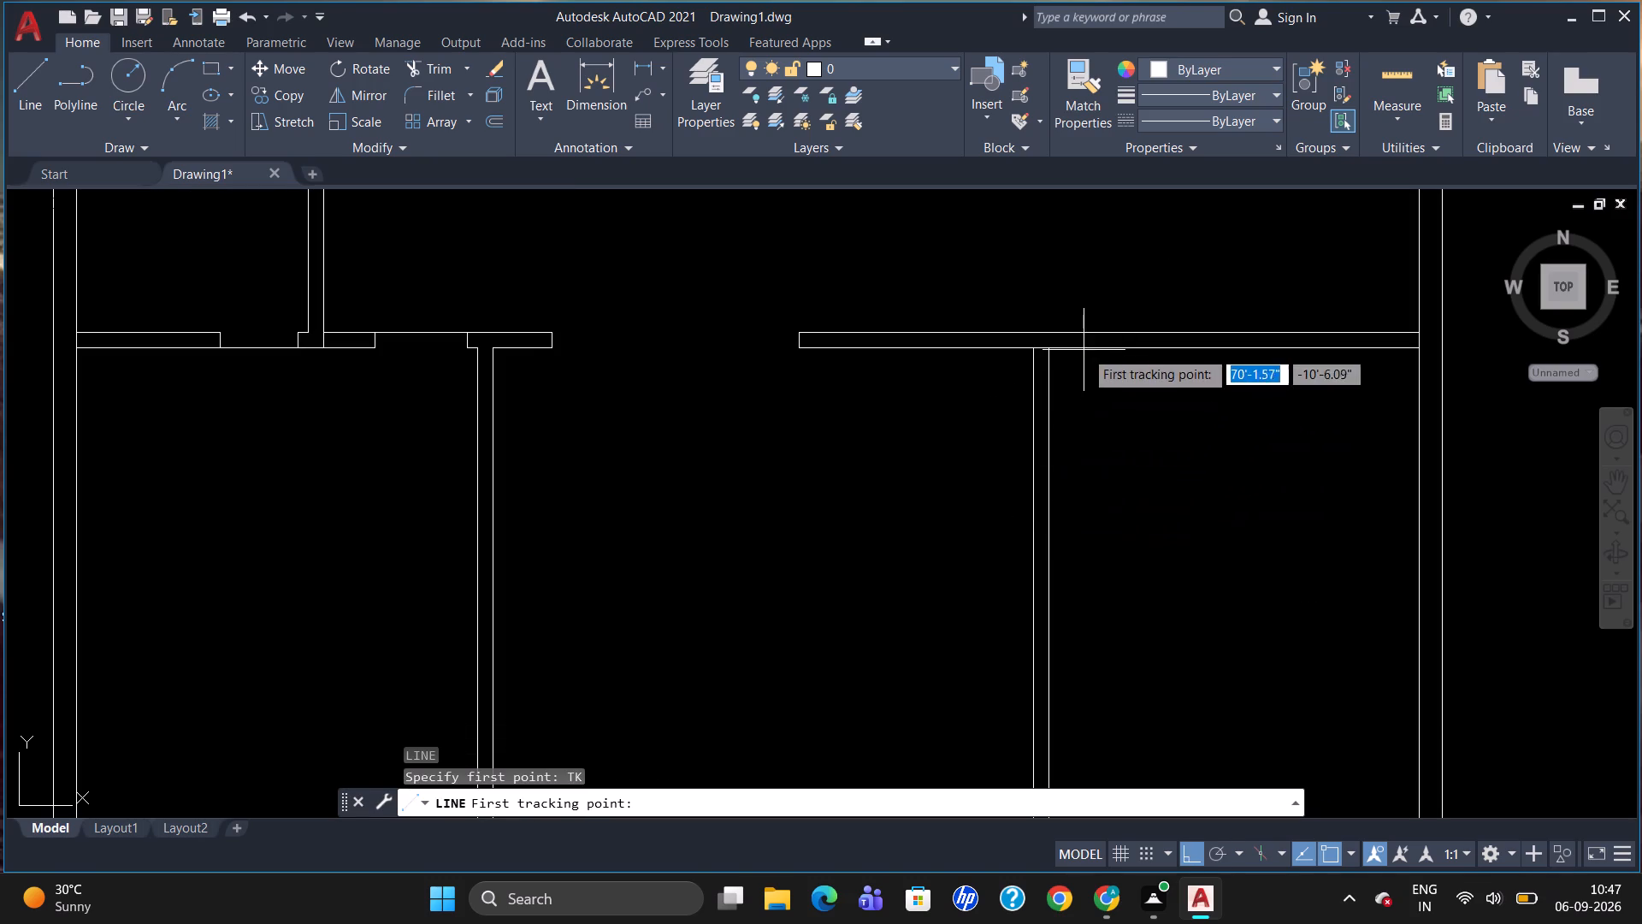
left_click(1051, 352)
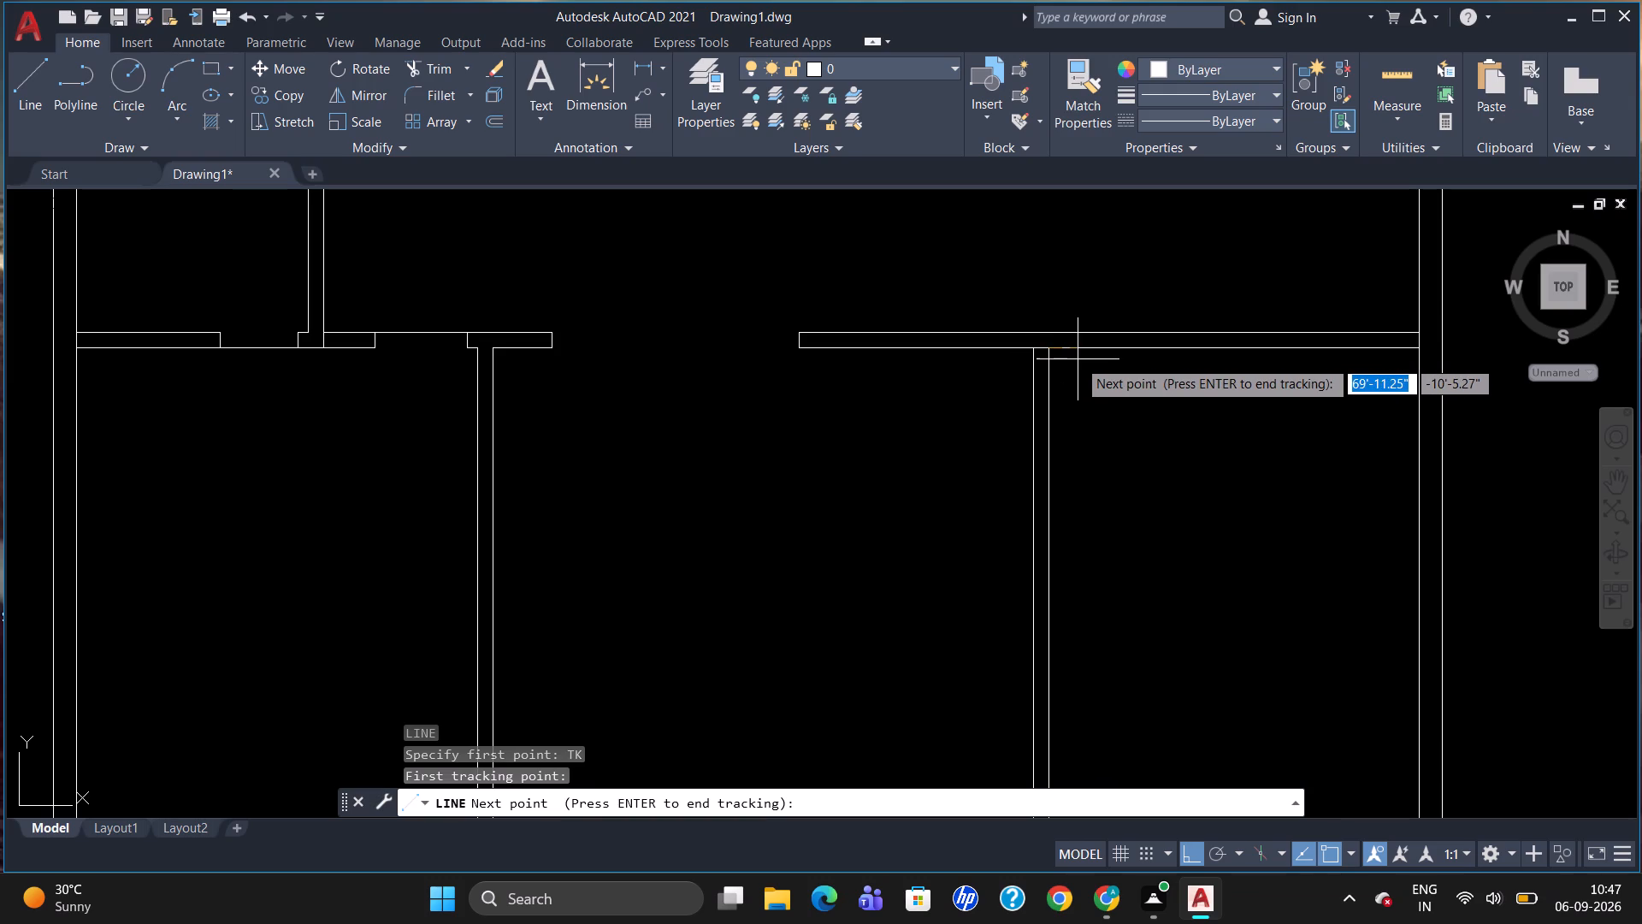
key("4")
key("shift+quotedbl")
key("Return")
key("Return")
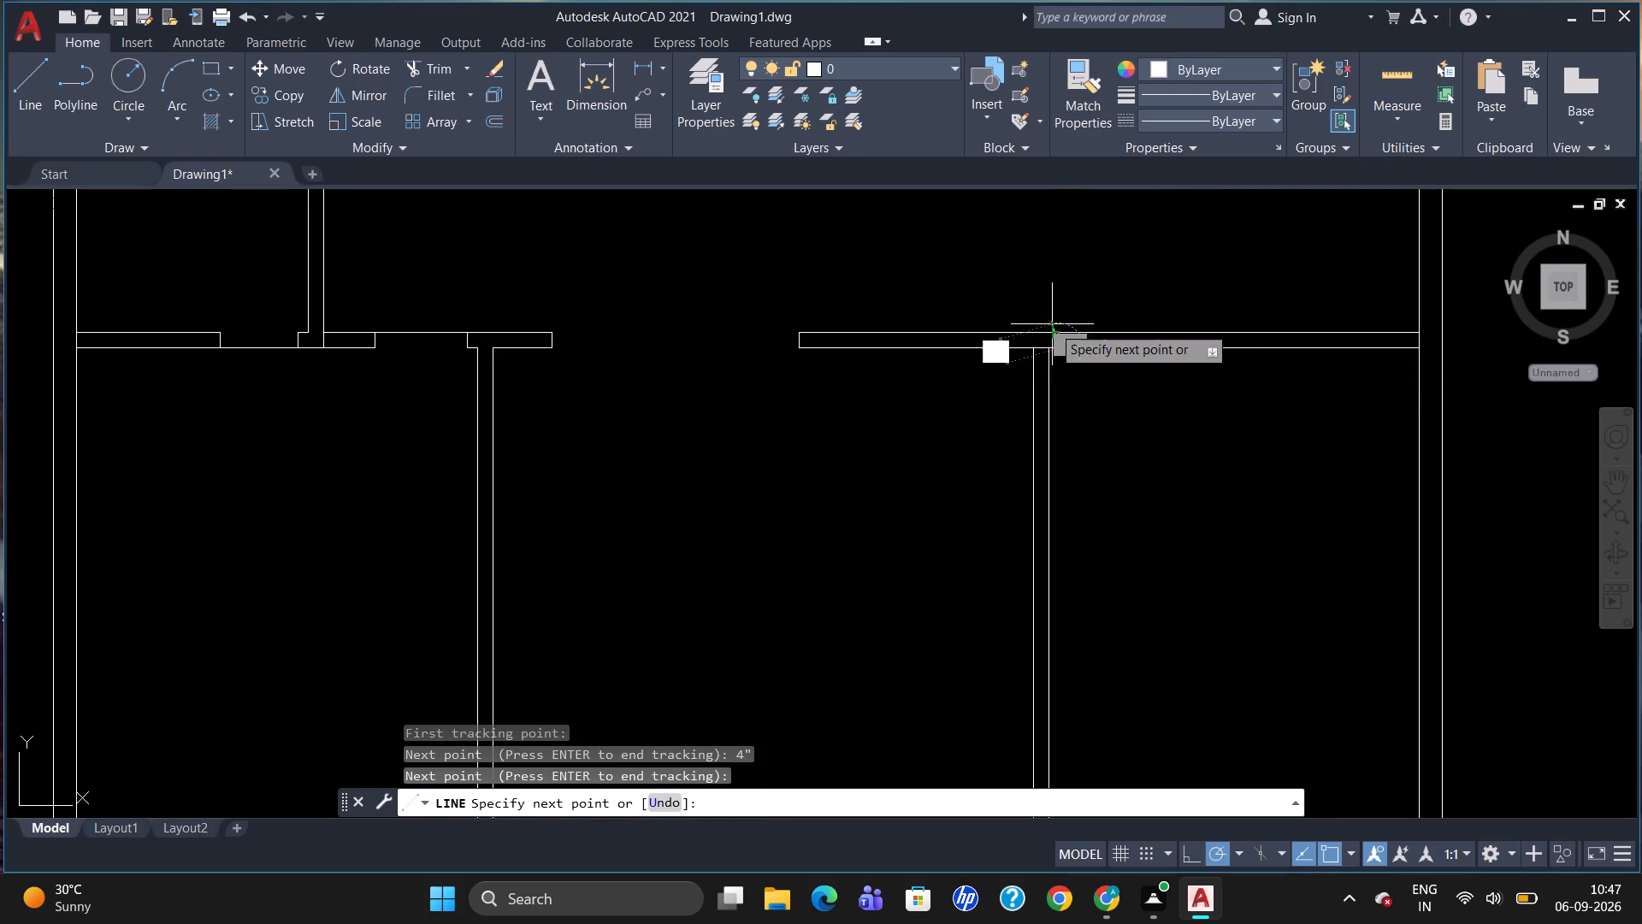
scroll(1058, 330, "up", 2)
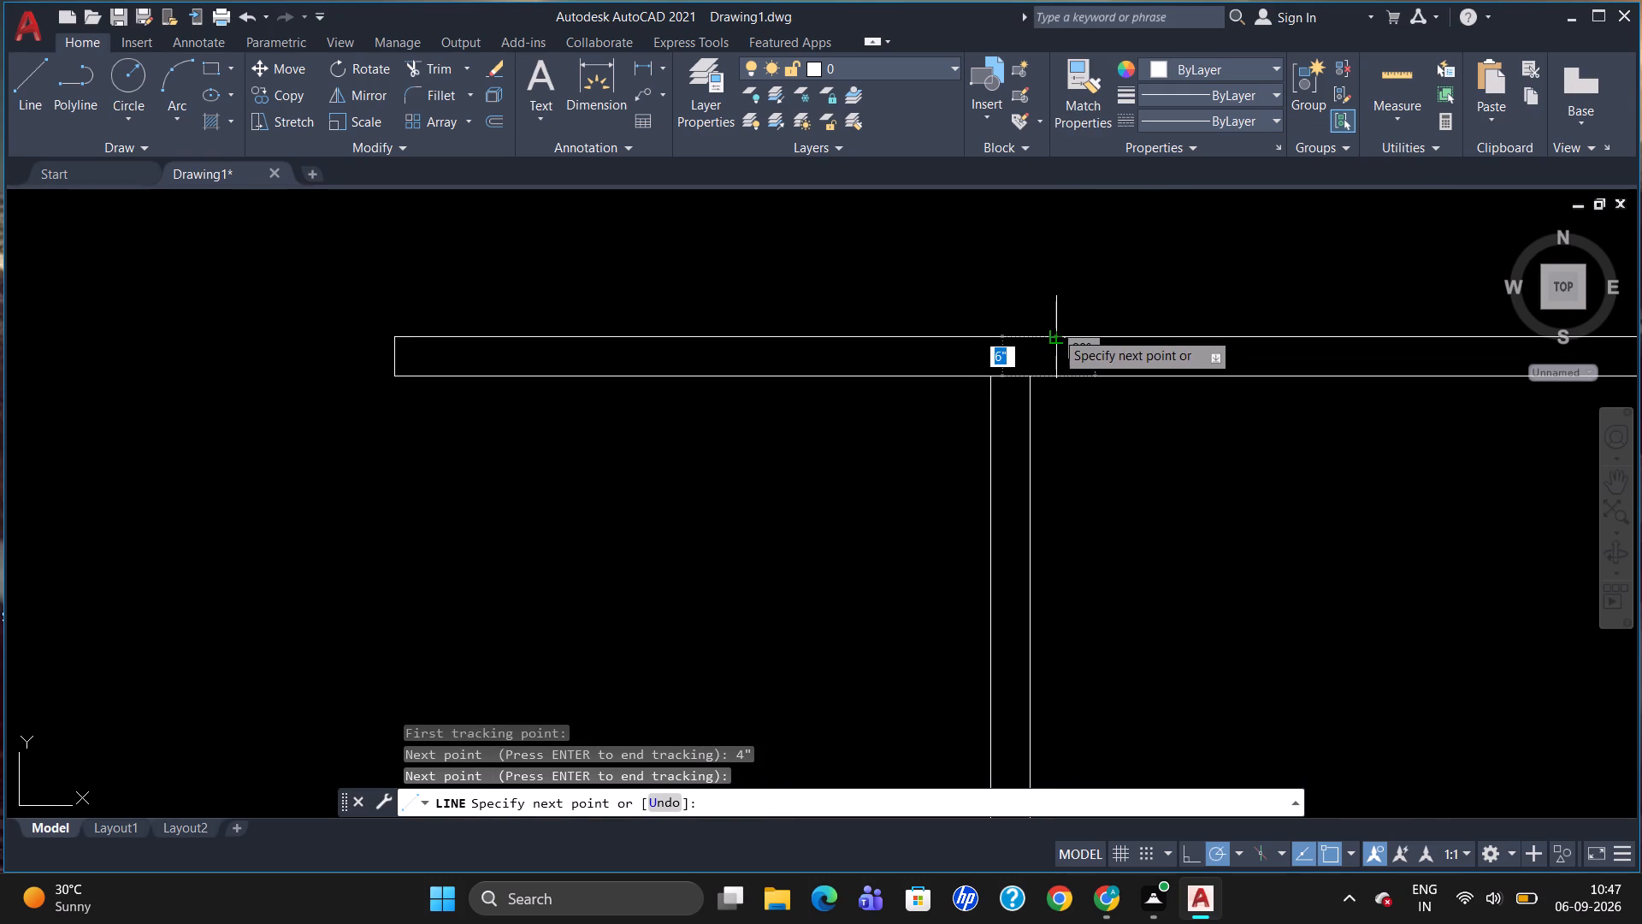
scroll(1053, 331, "up", 2)
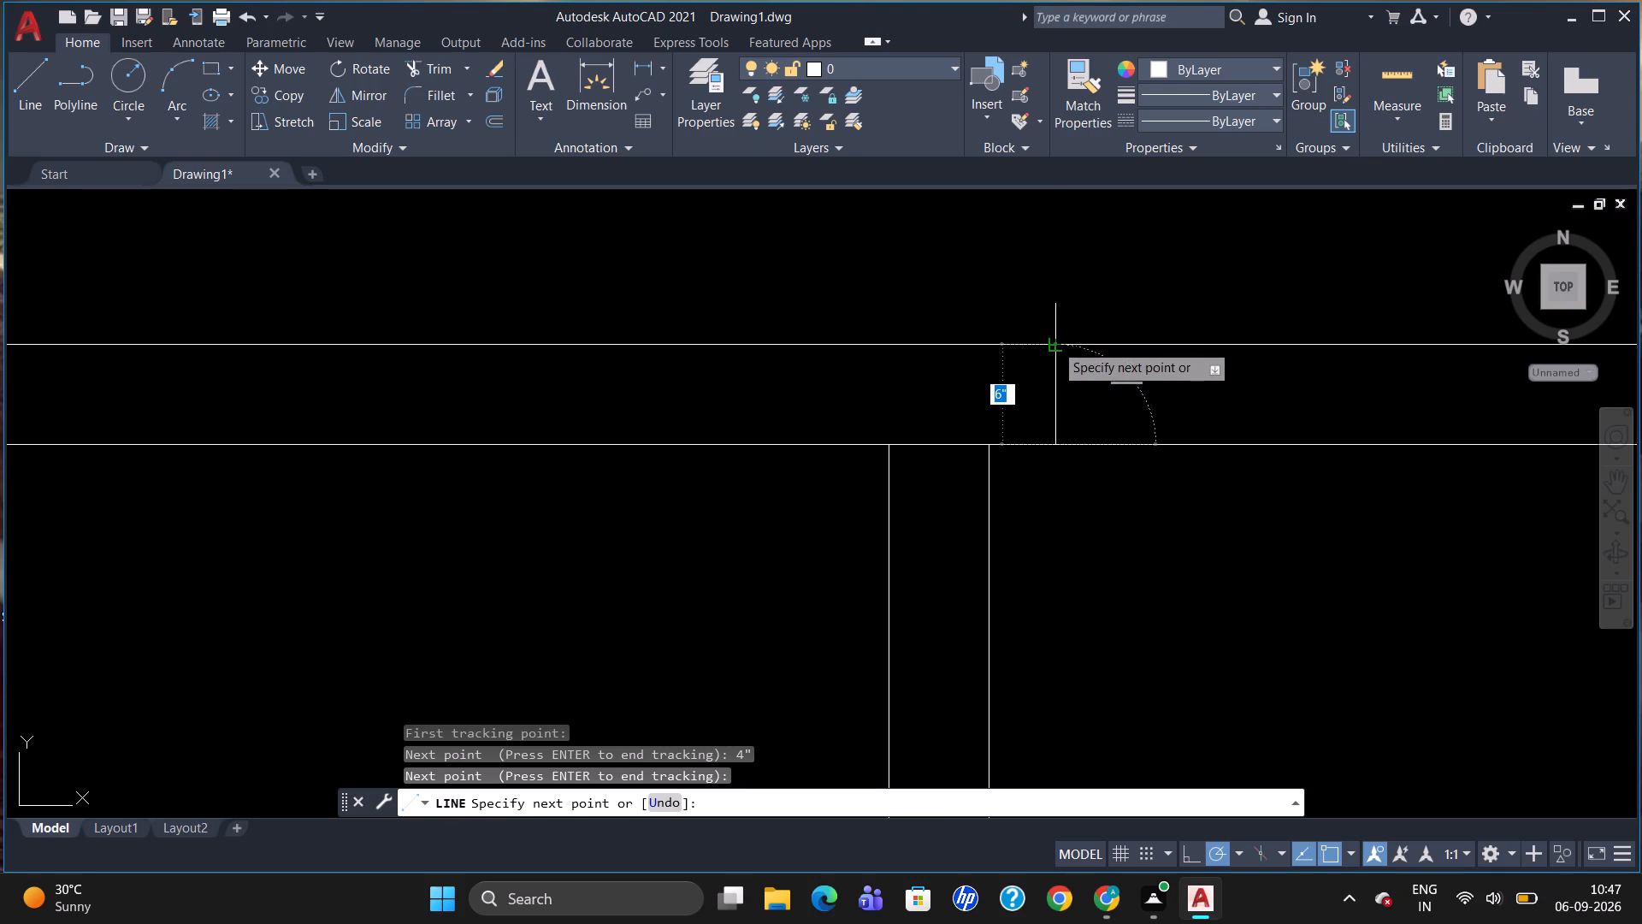
left_click(1054, 343)
key("Escape")
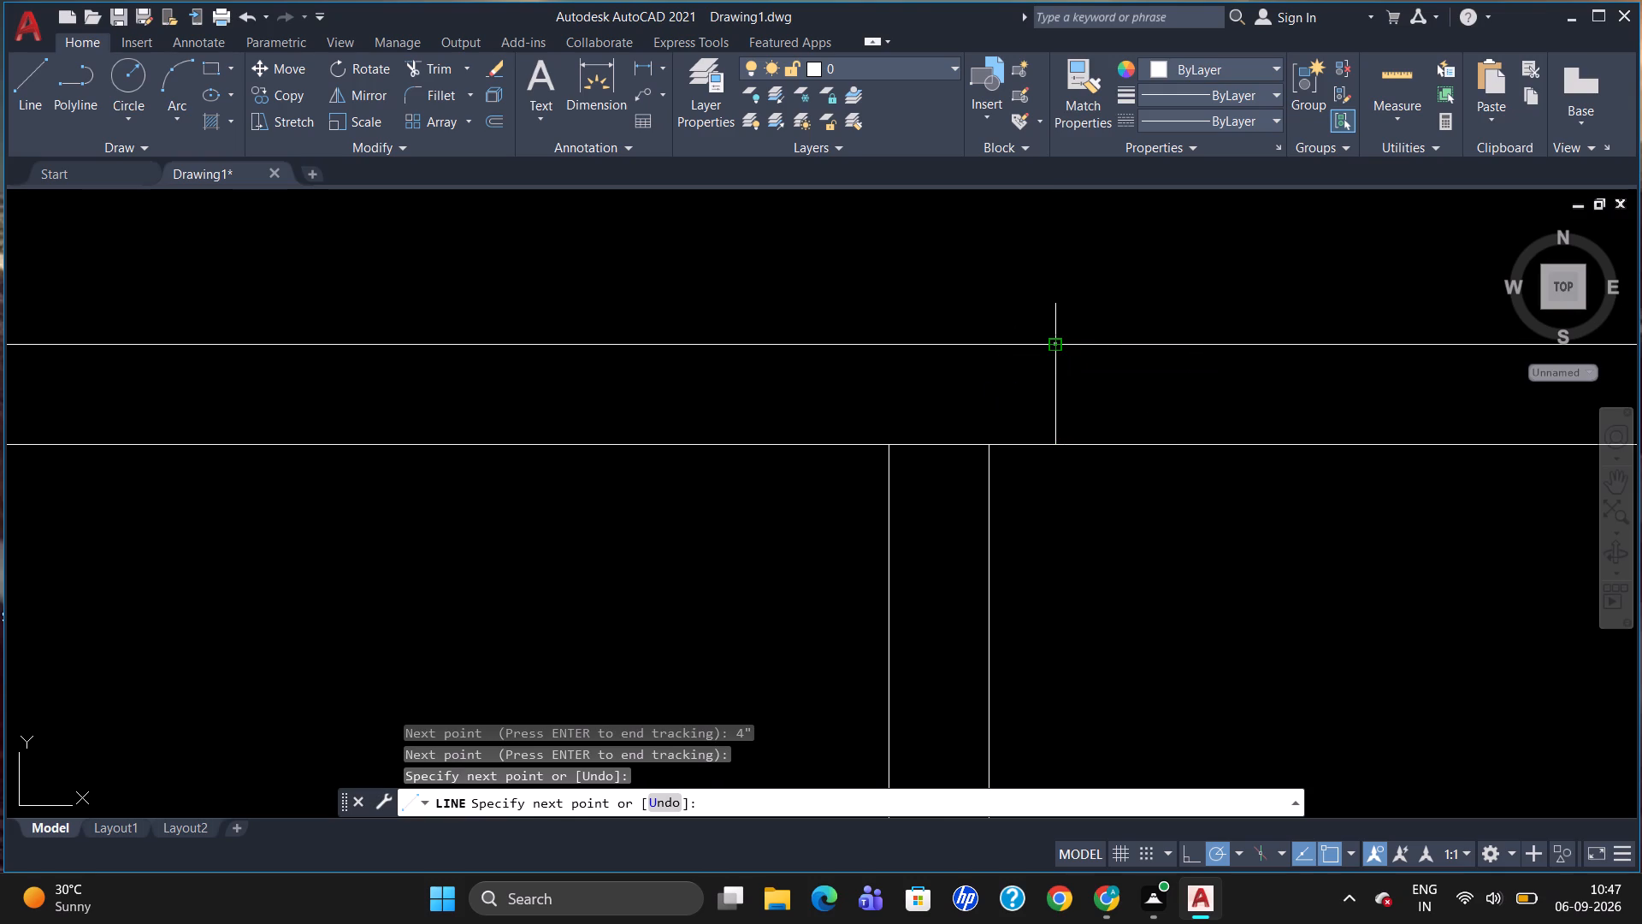
Offset the new jamb line 3' to the right to mark the lower-right room's door opening.
key("o")
key("Return")
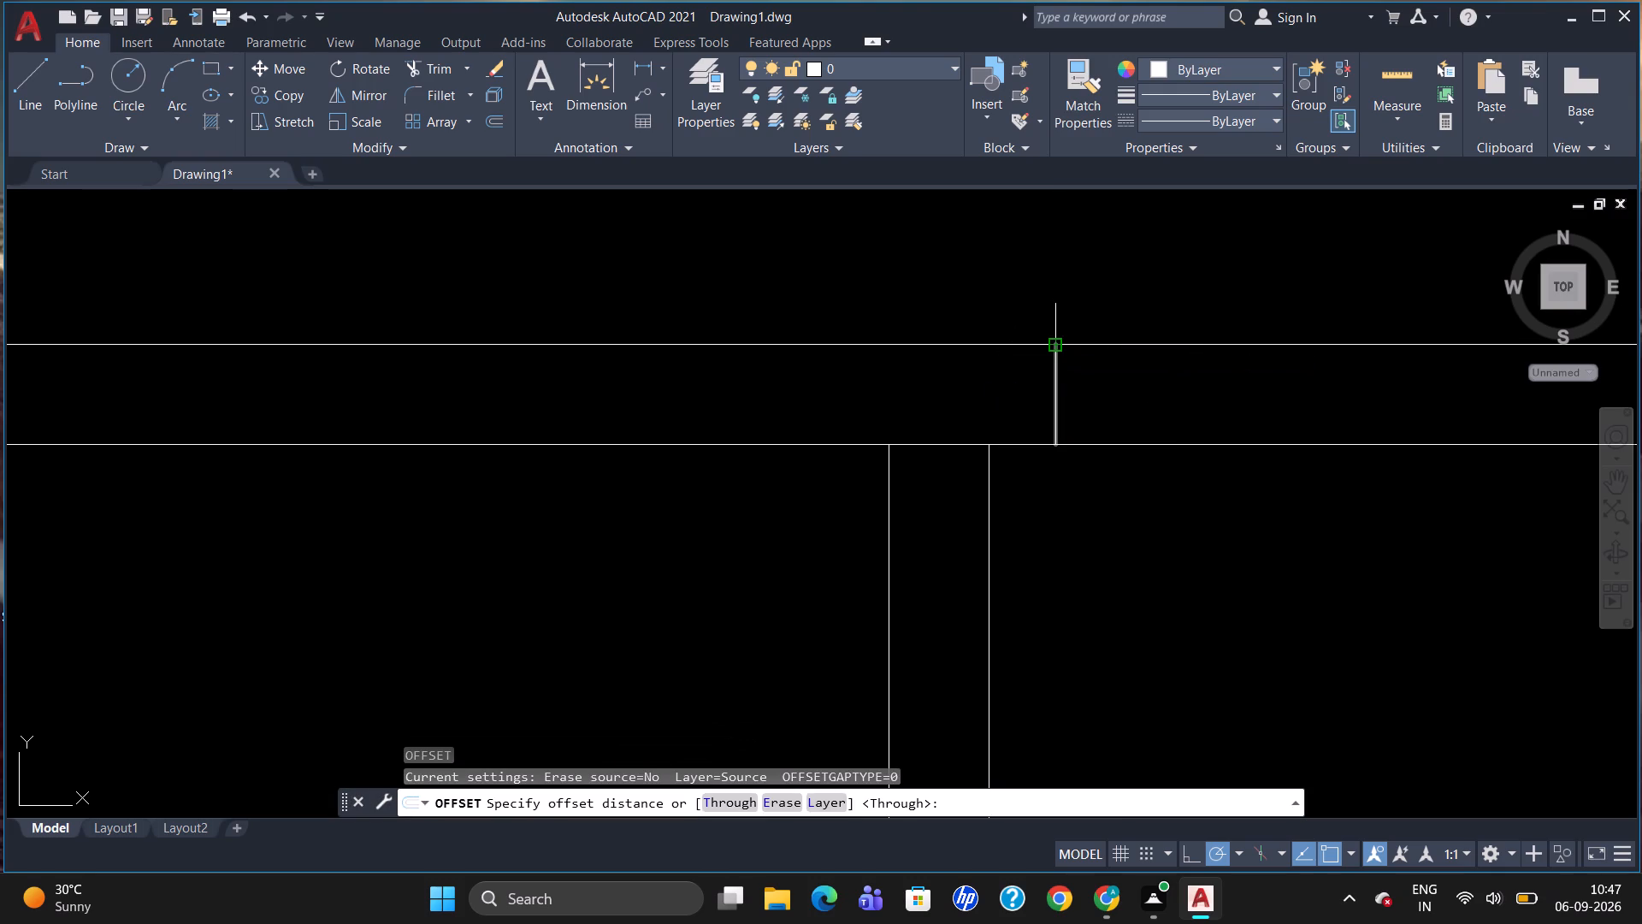
key("3")
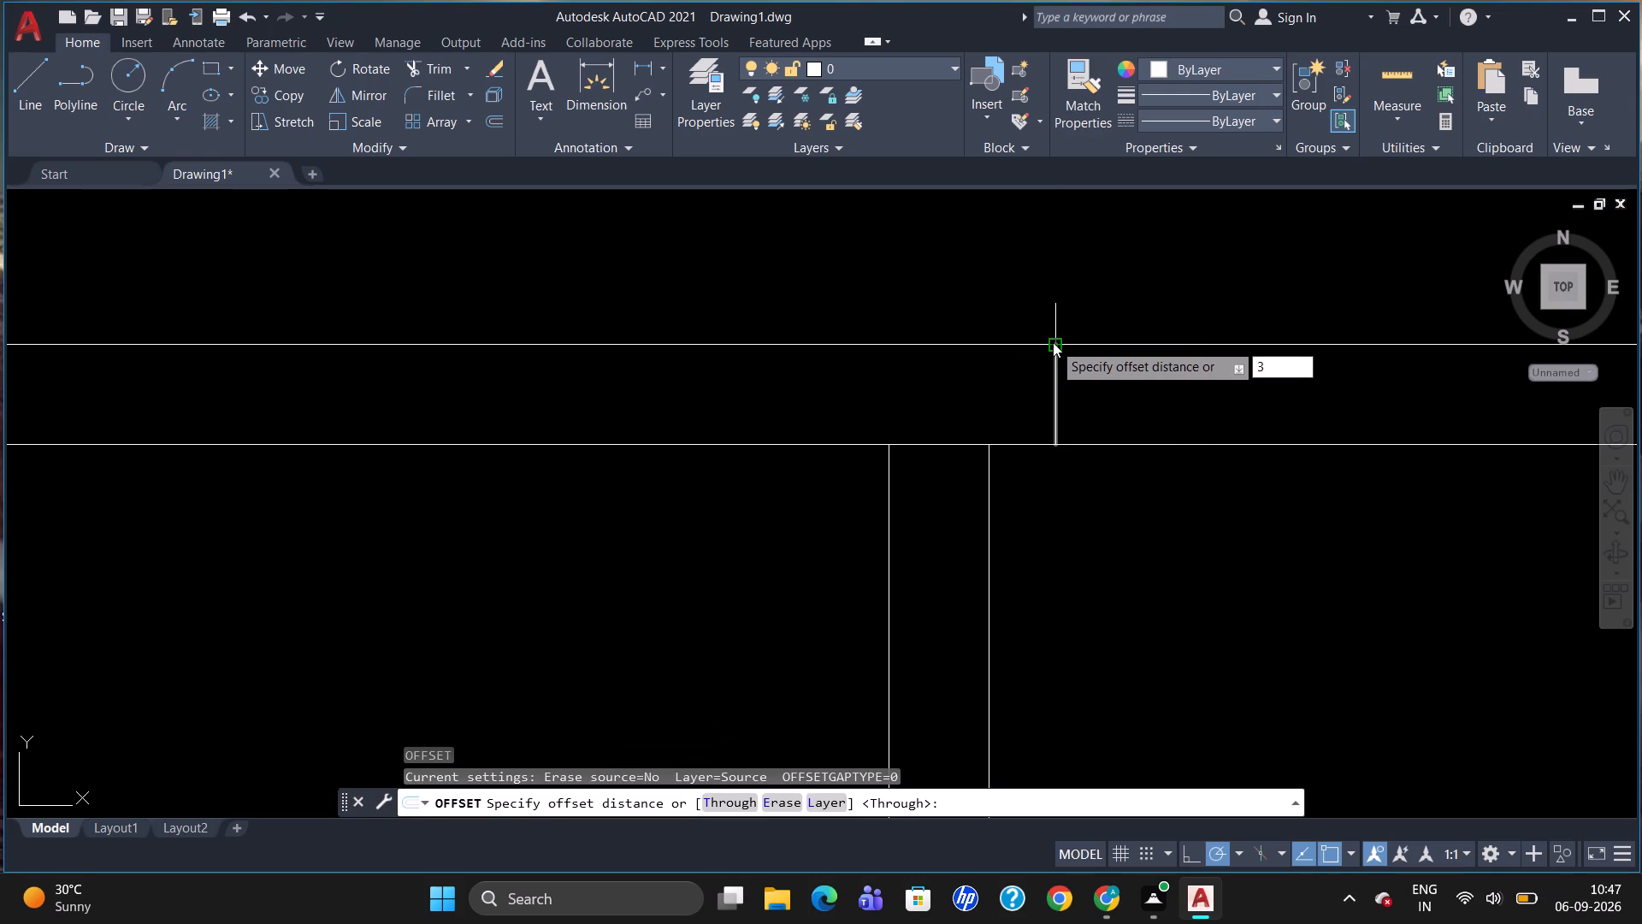
key("apostrophe")
key("Return")
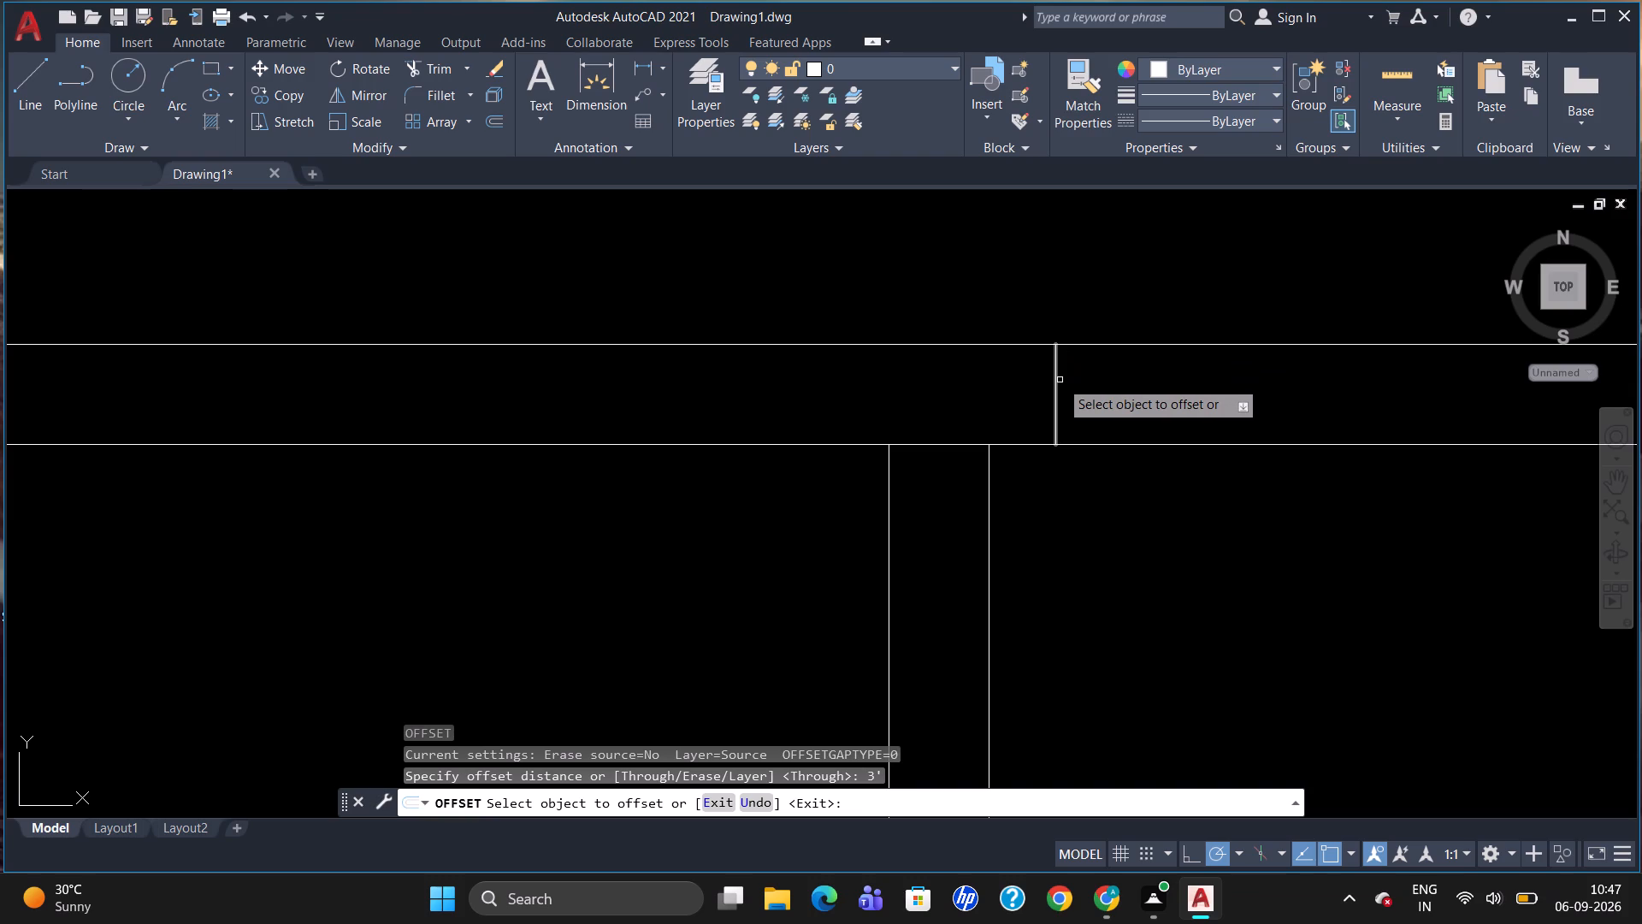
left_click(1054, 385)
left_click(1181, 408)
scroll(1102, 364, "down", 1)
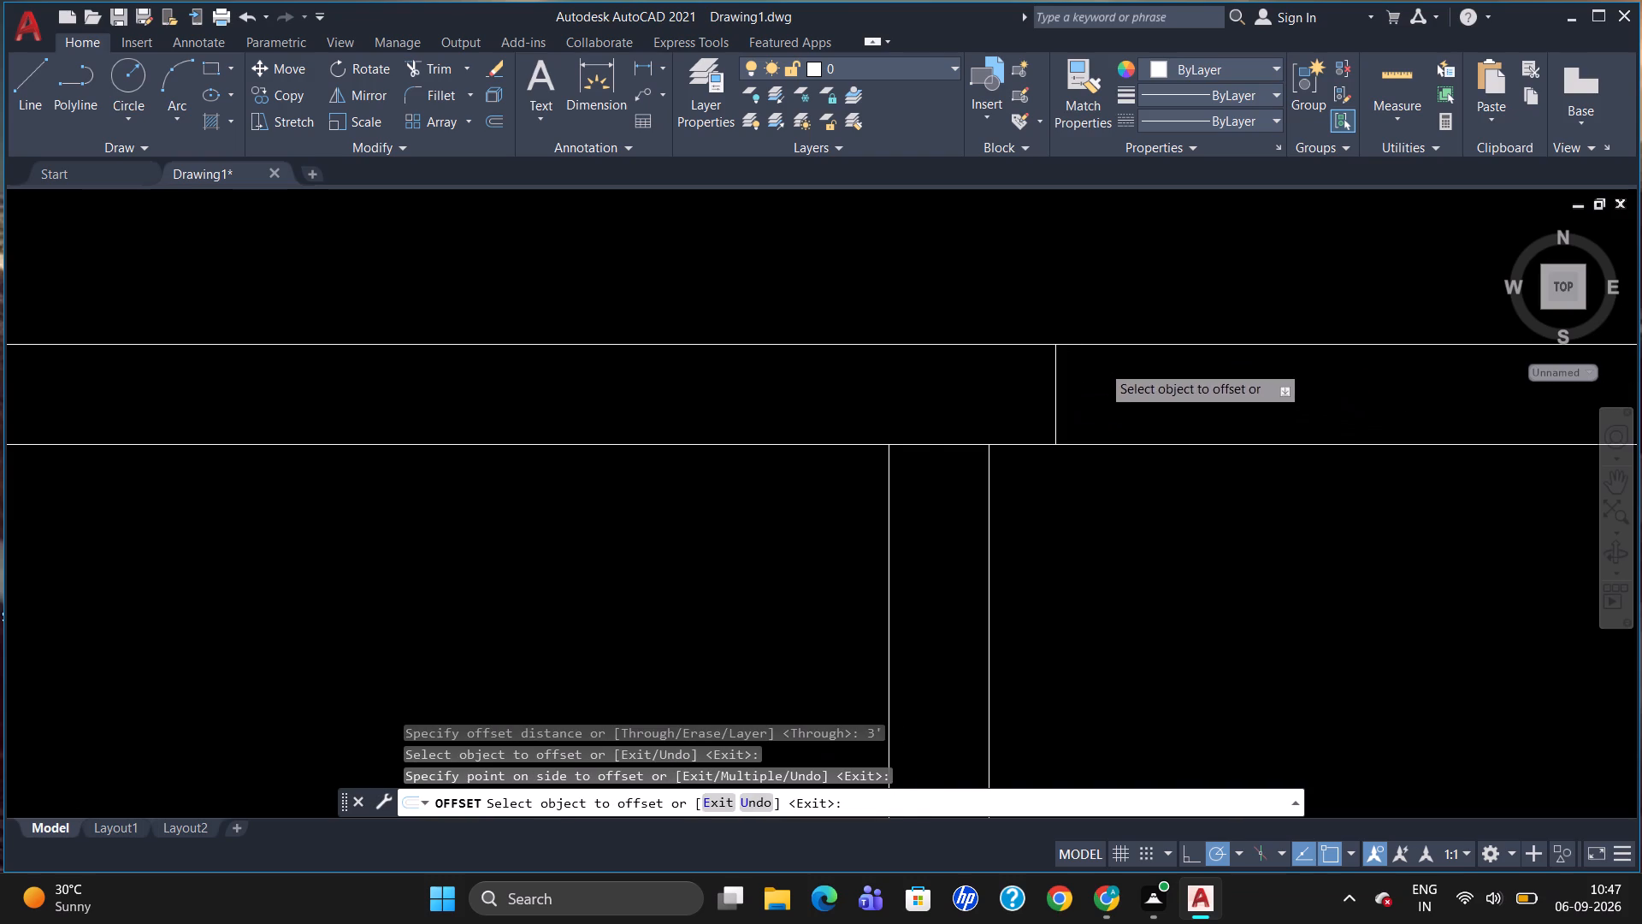
scroll(1102, 364, "down", 2)
key("Escape")
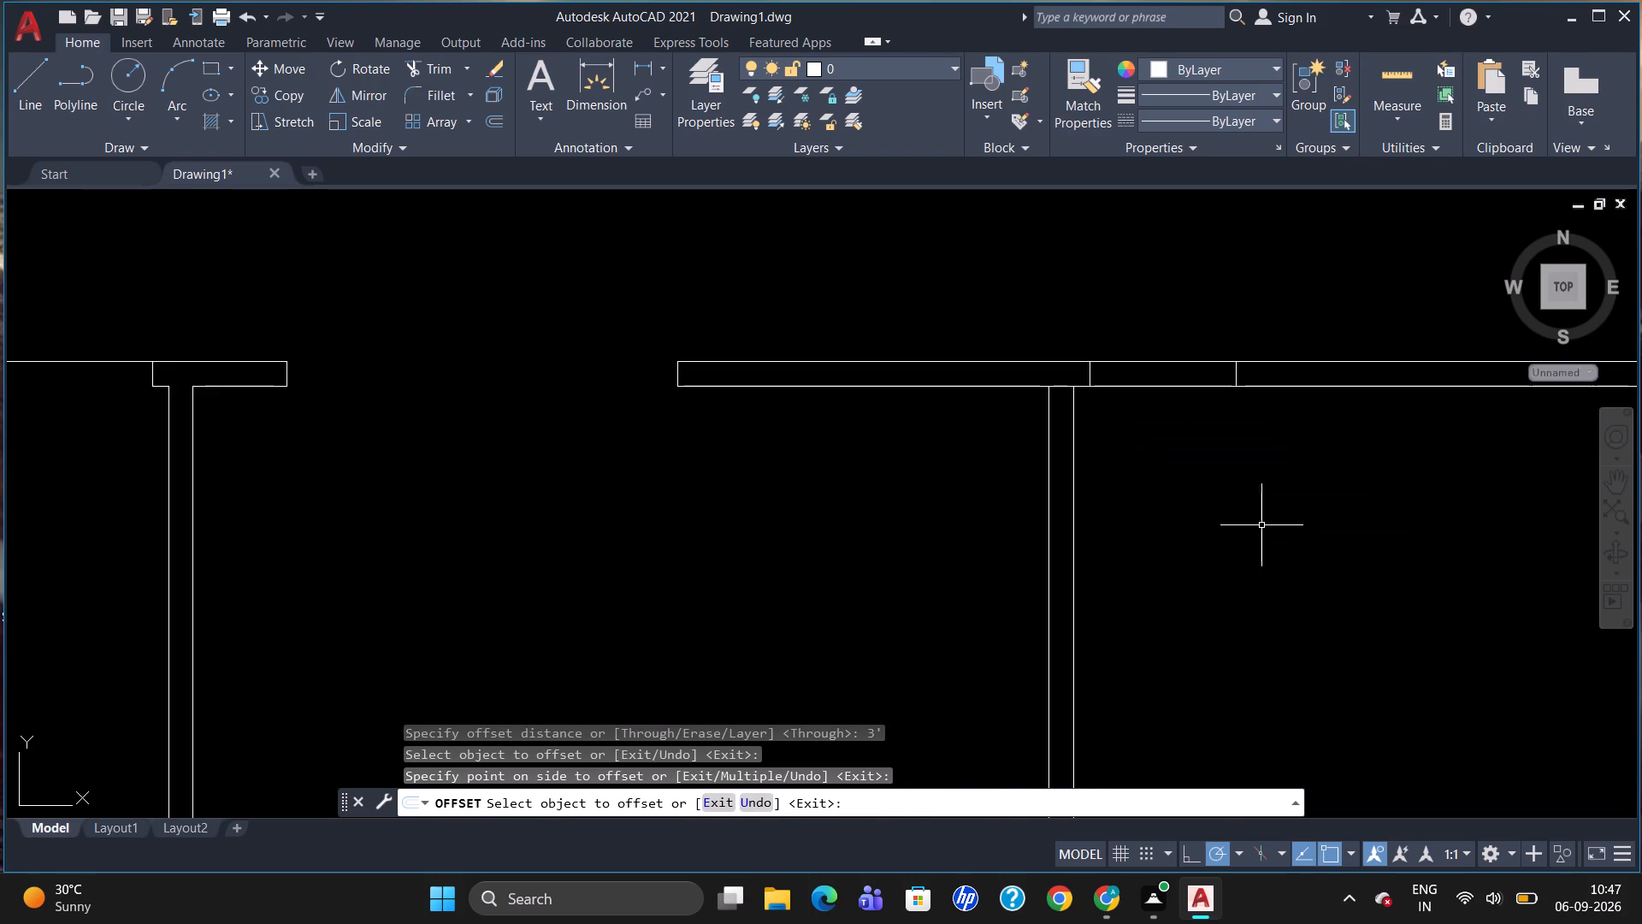
Trim the horizontal partition's lower line between the two new jamb lines and within the second vertical partition's junction.
key("y")
key("BackSpace")
type("TR")
key("Return")
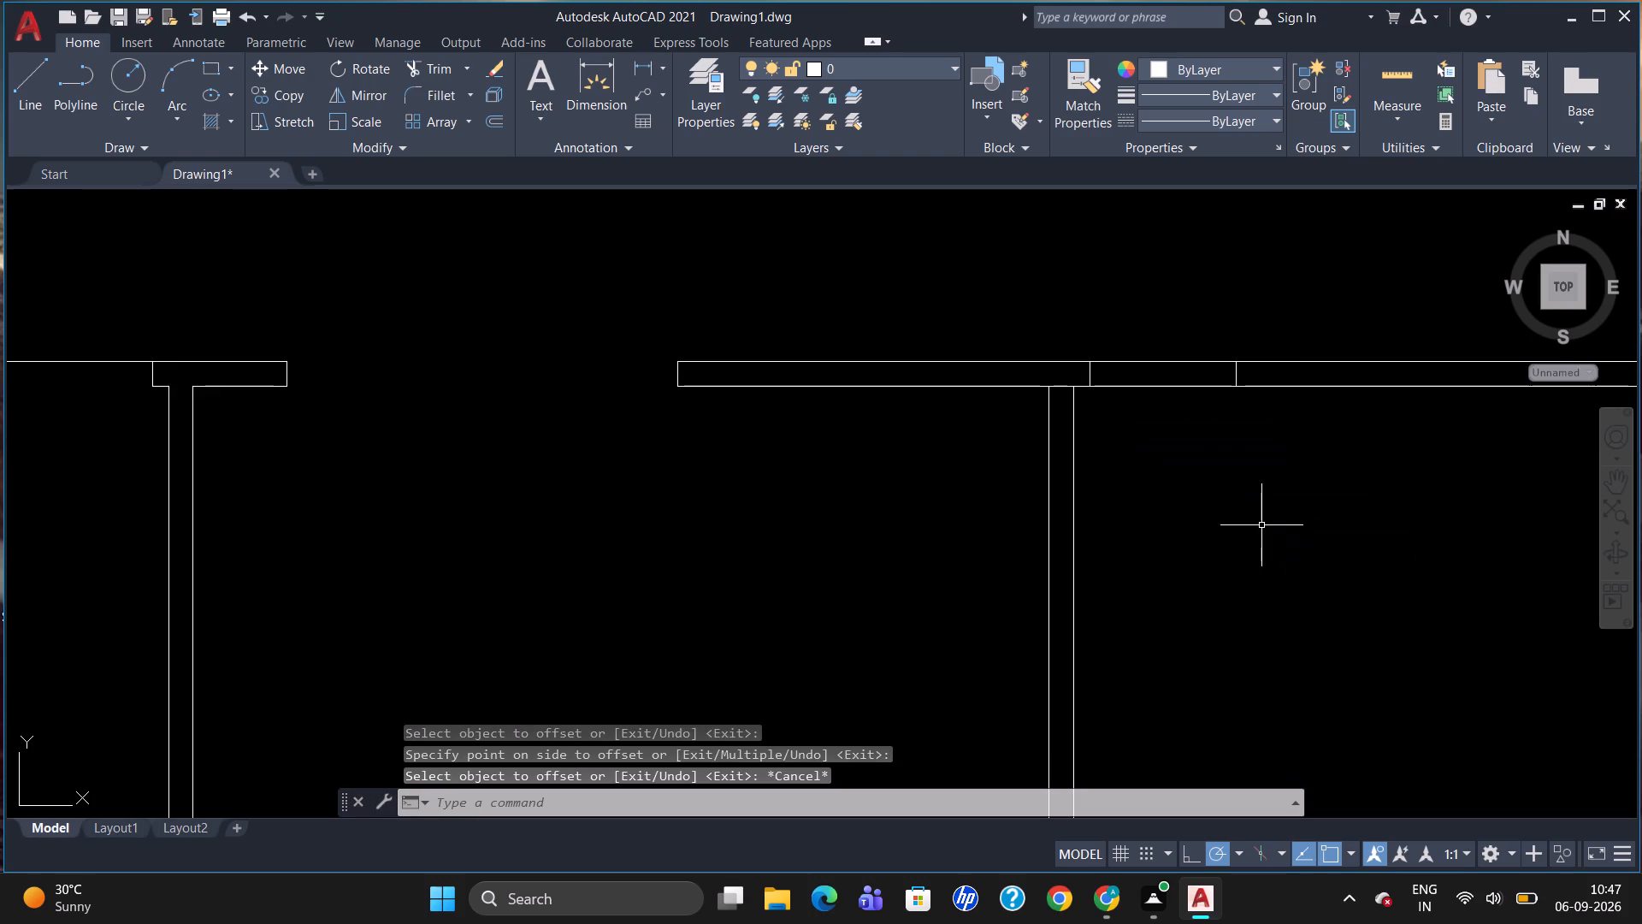
key("Return")
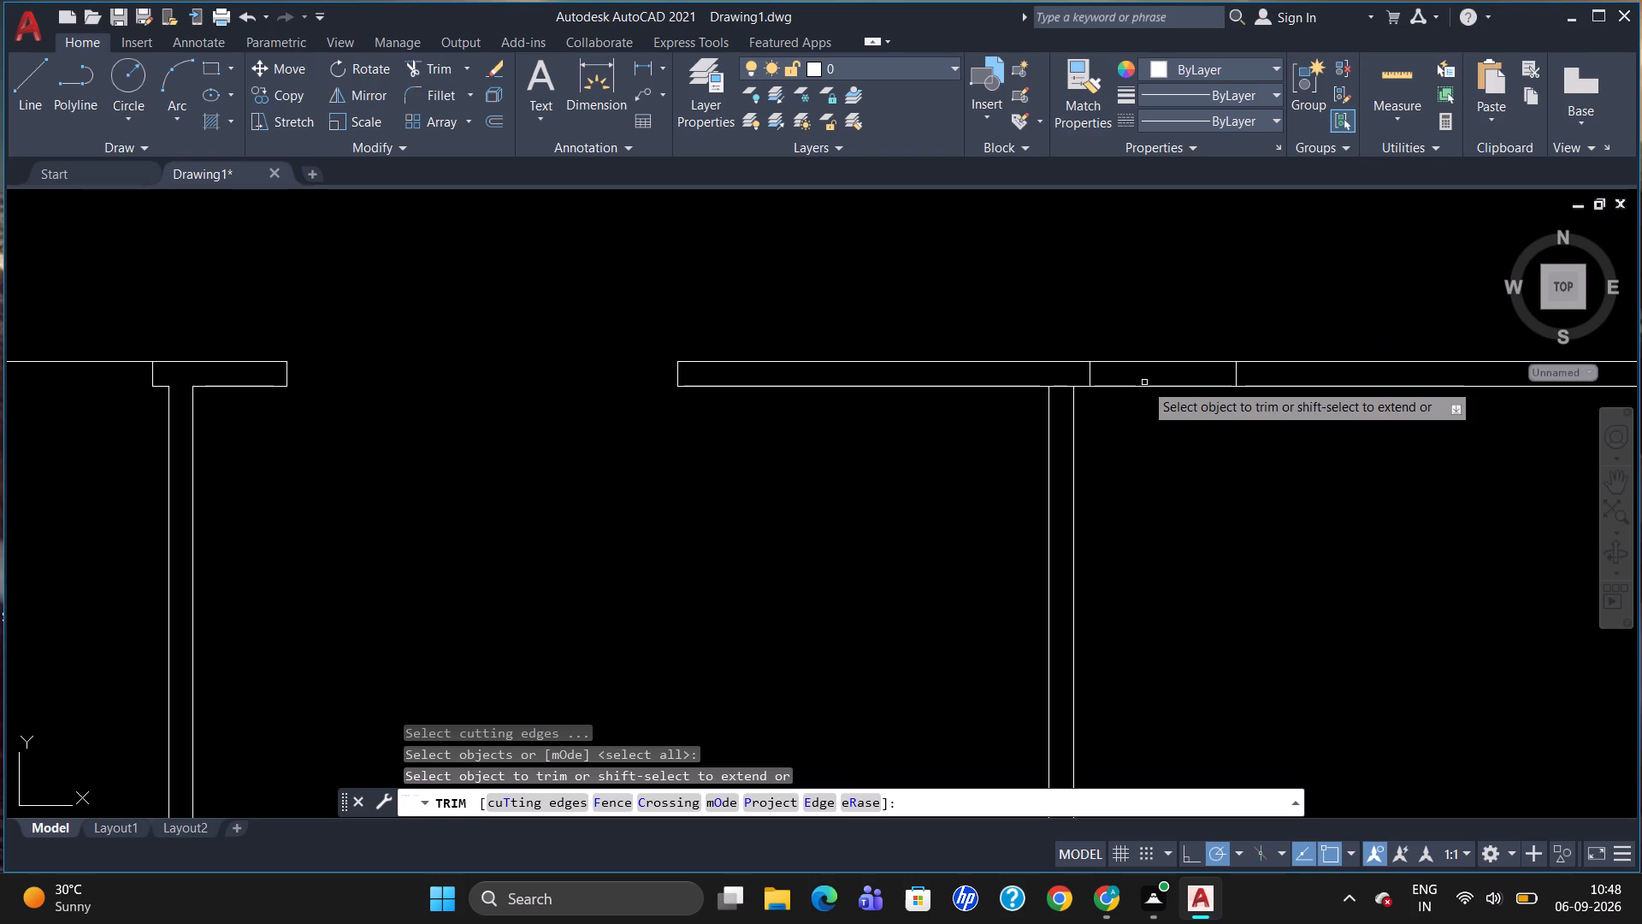
left_click(1144, 387)
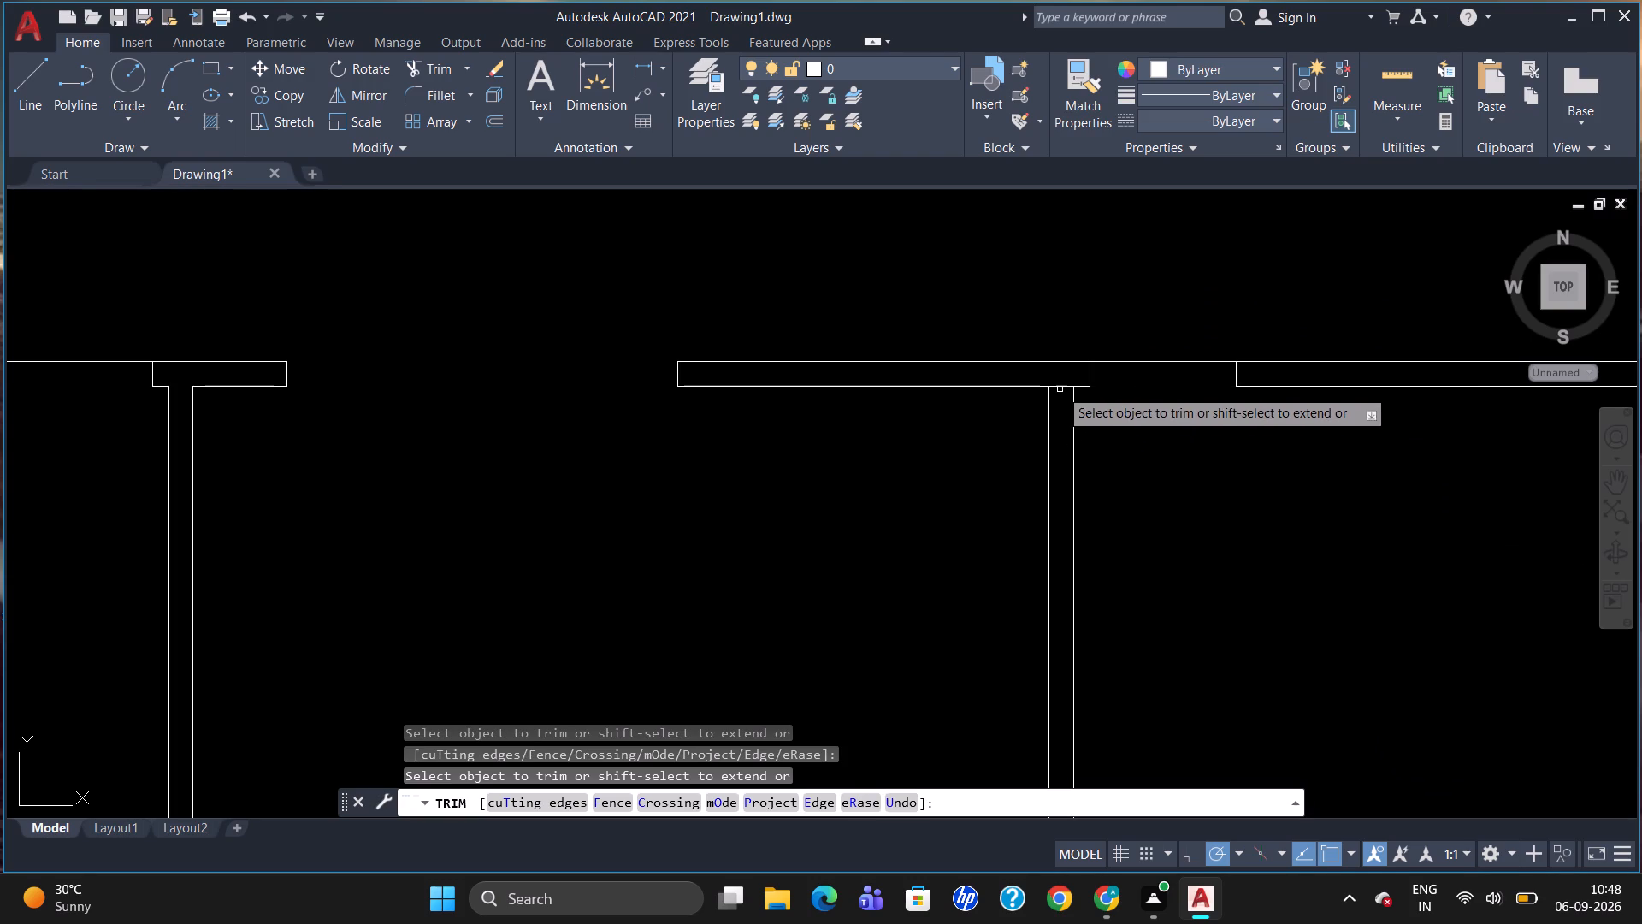
left_click(1060, 385)
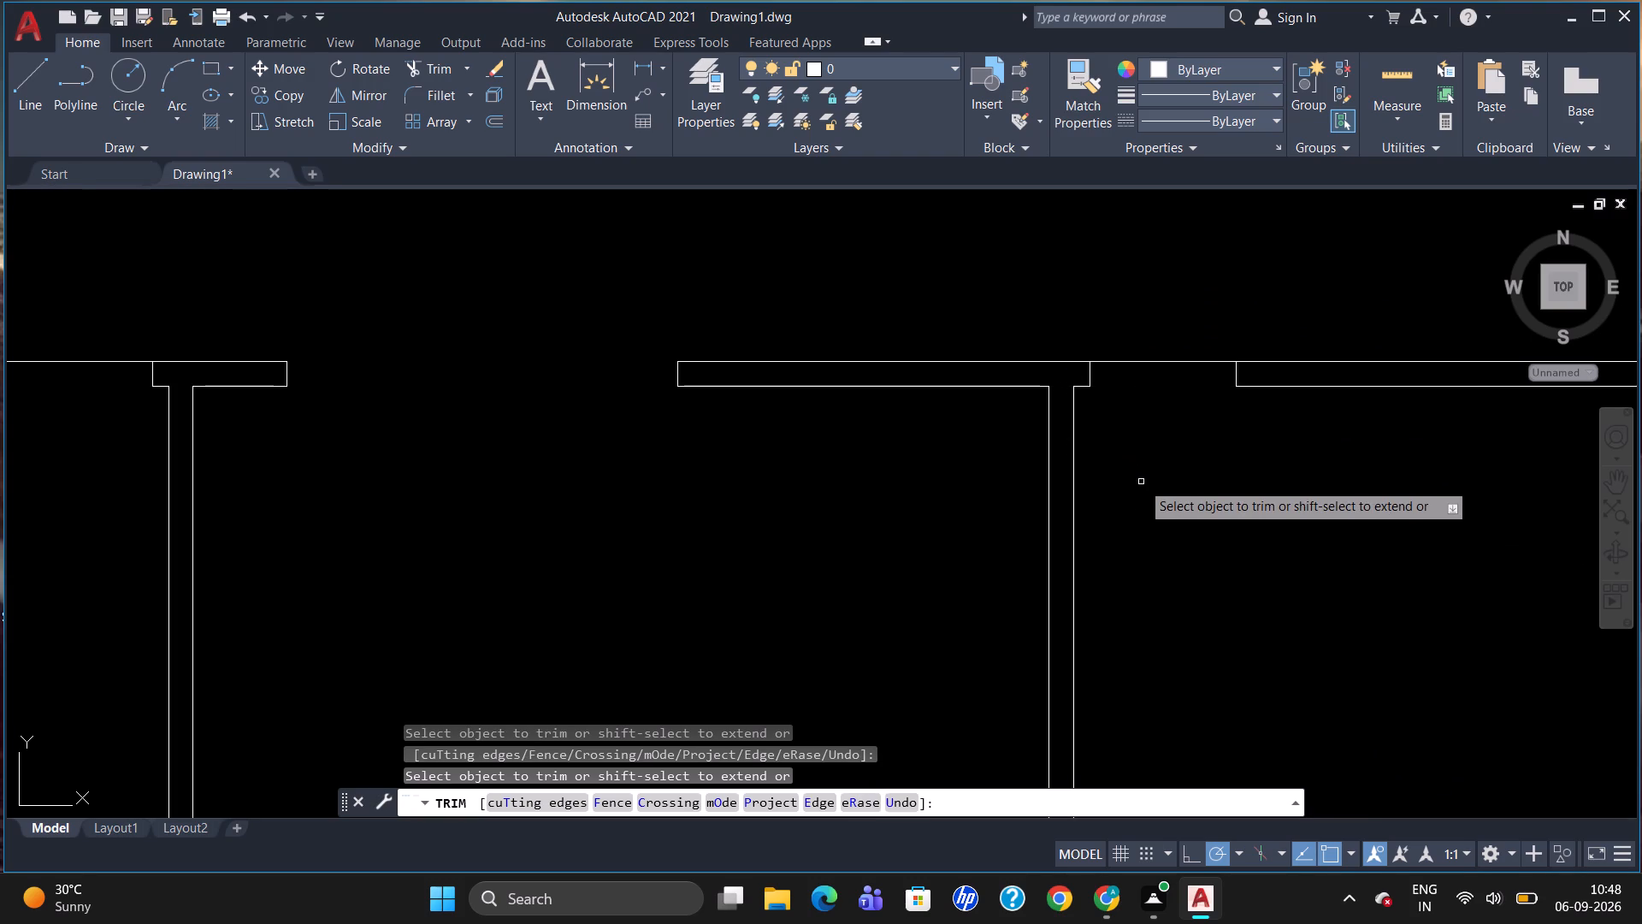
scroll(1153, 525, "down", 3)
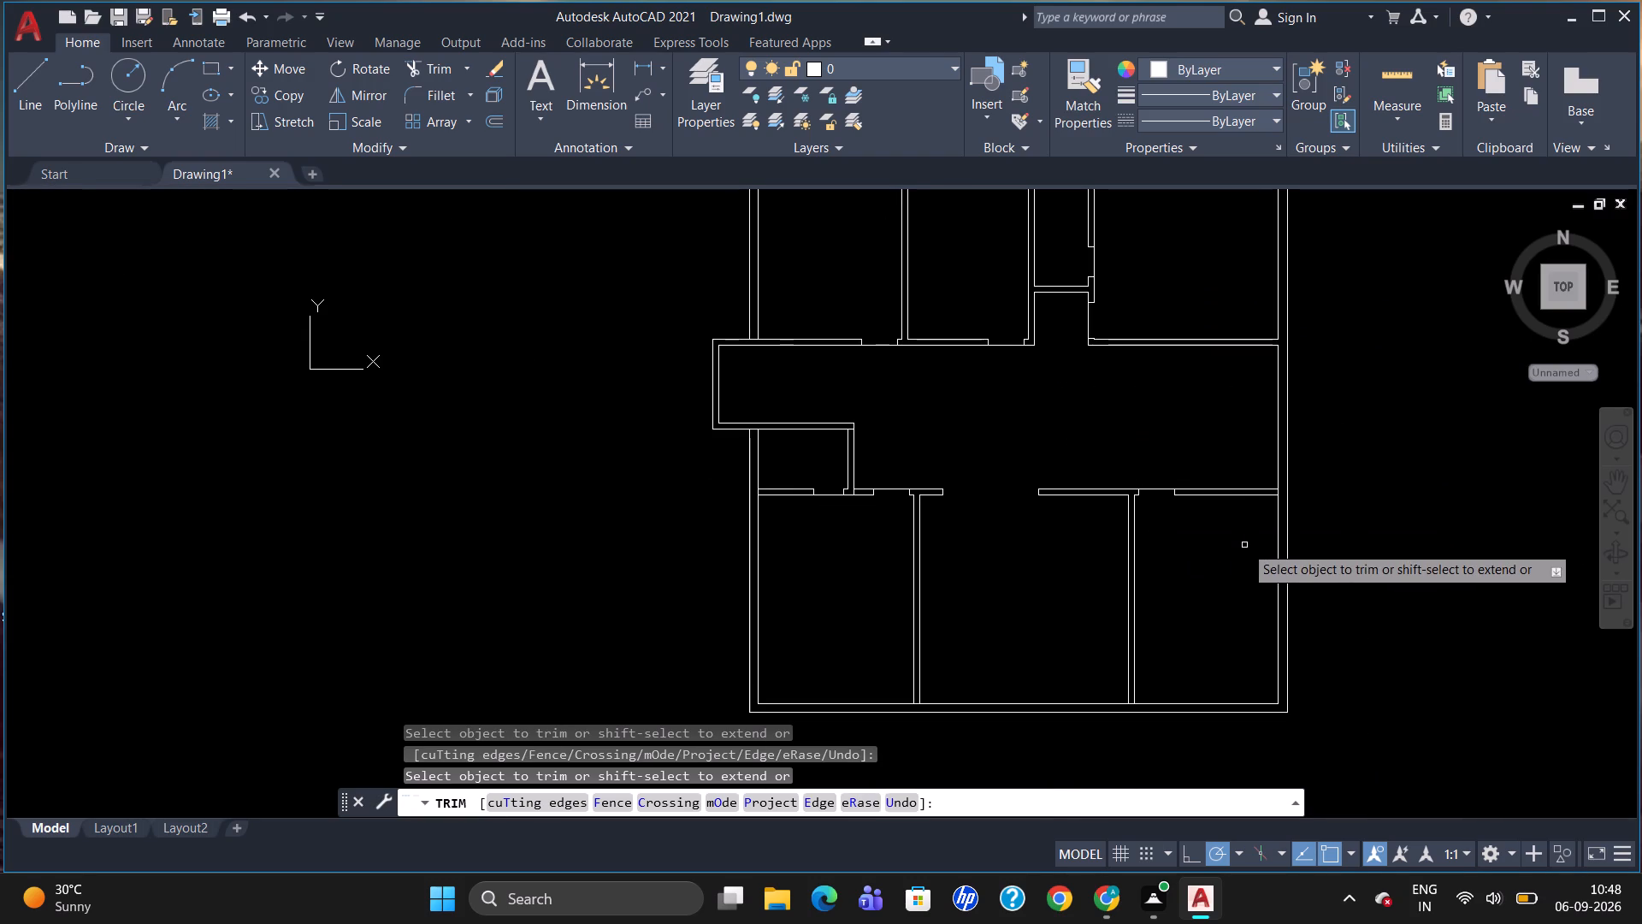
Draw a small room's inner outline from the horizontal partition's upper line, 7' left of the right outer wall: 4' up, then right to that wall.
key("Escape")
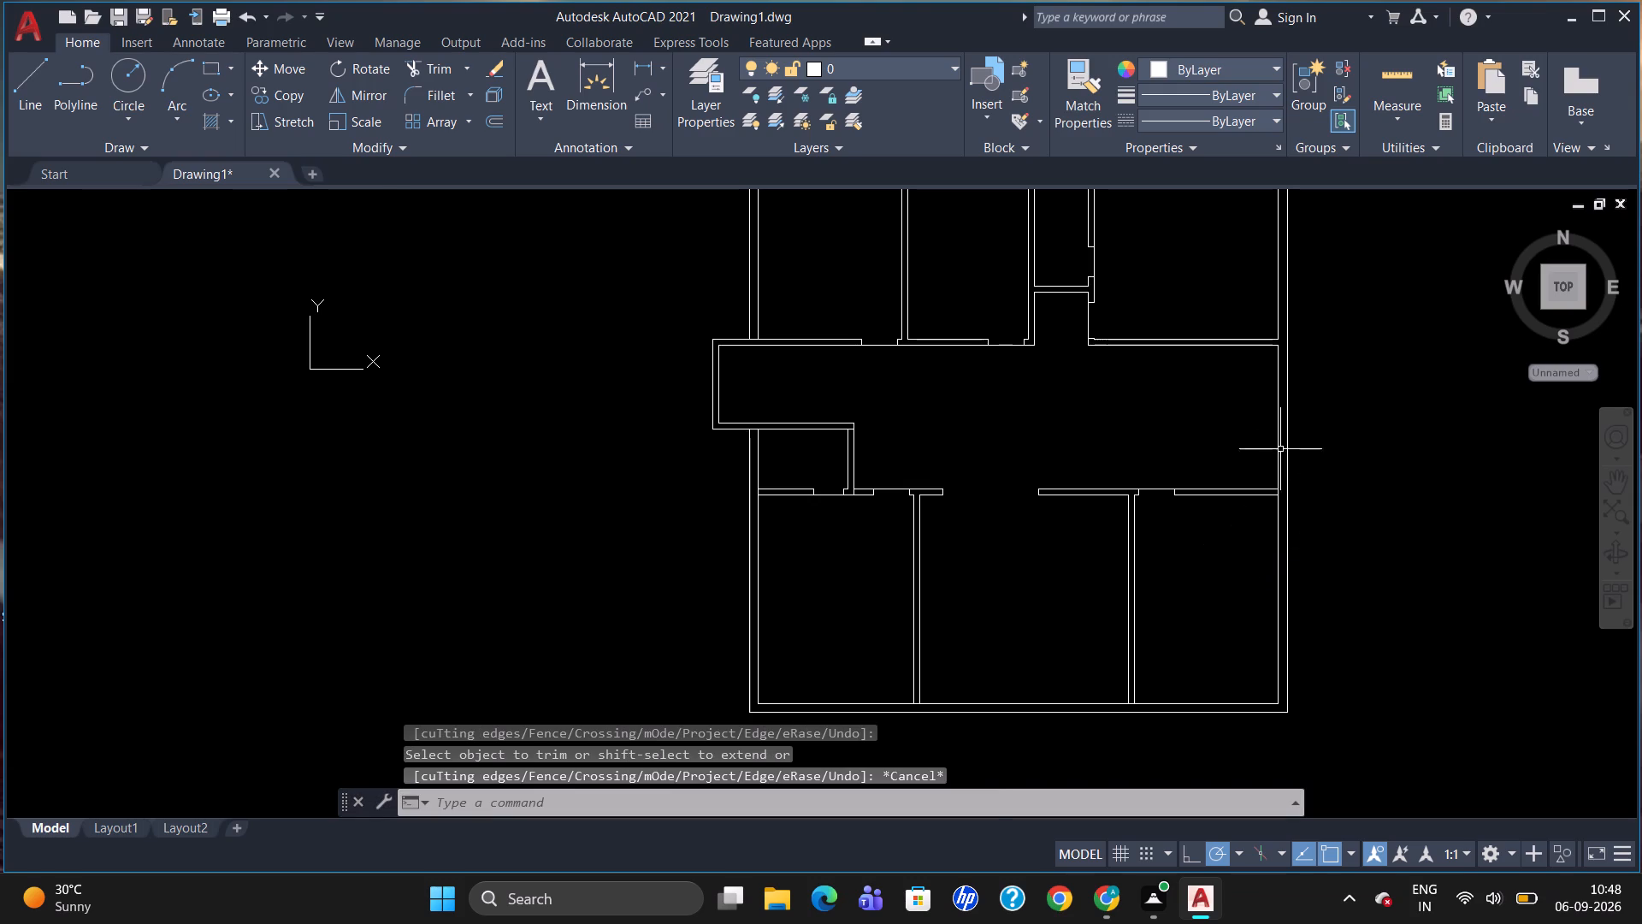
scroll(1361, 395, "up", 1)
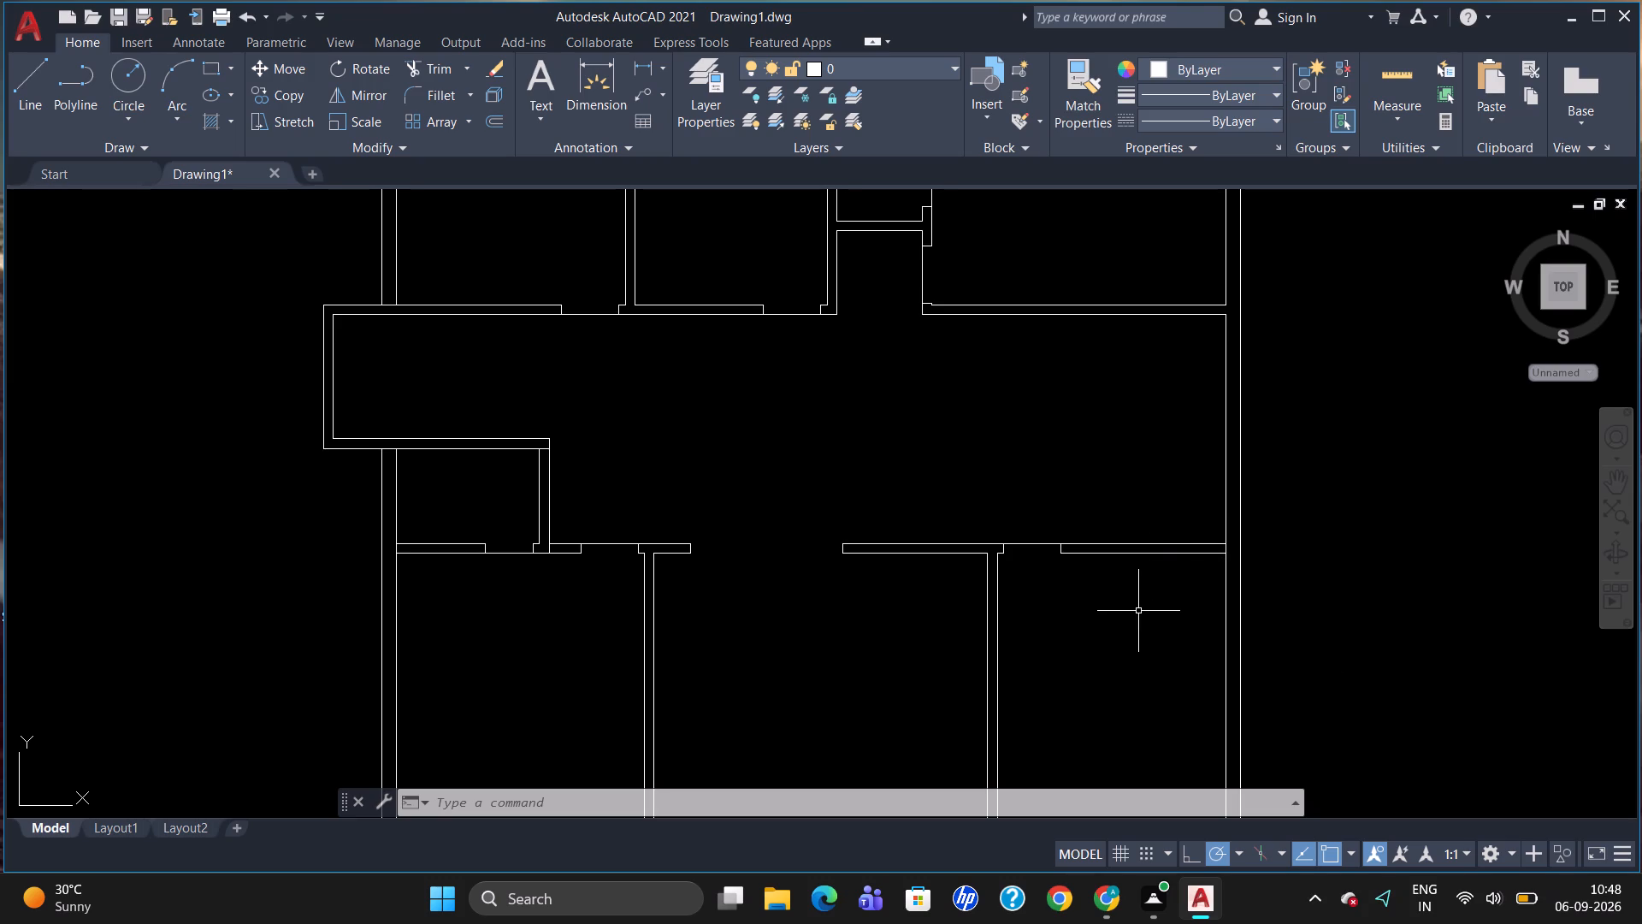
key("l")
key("Return")
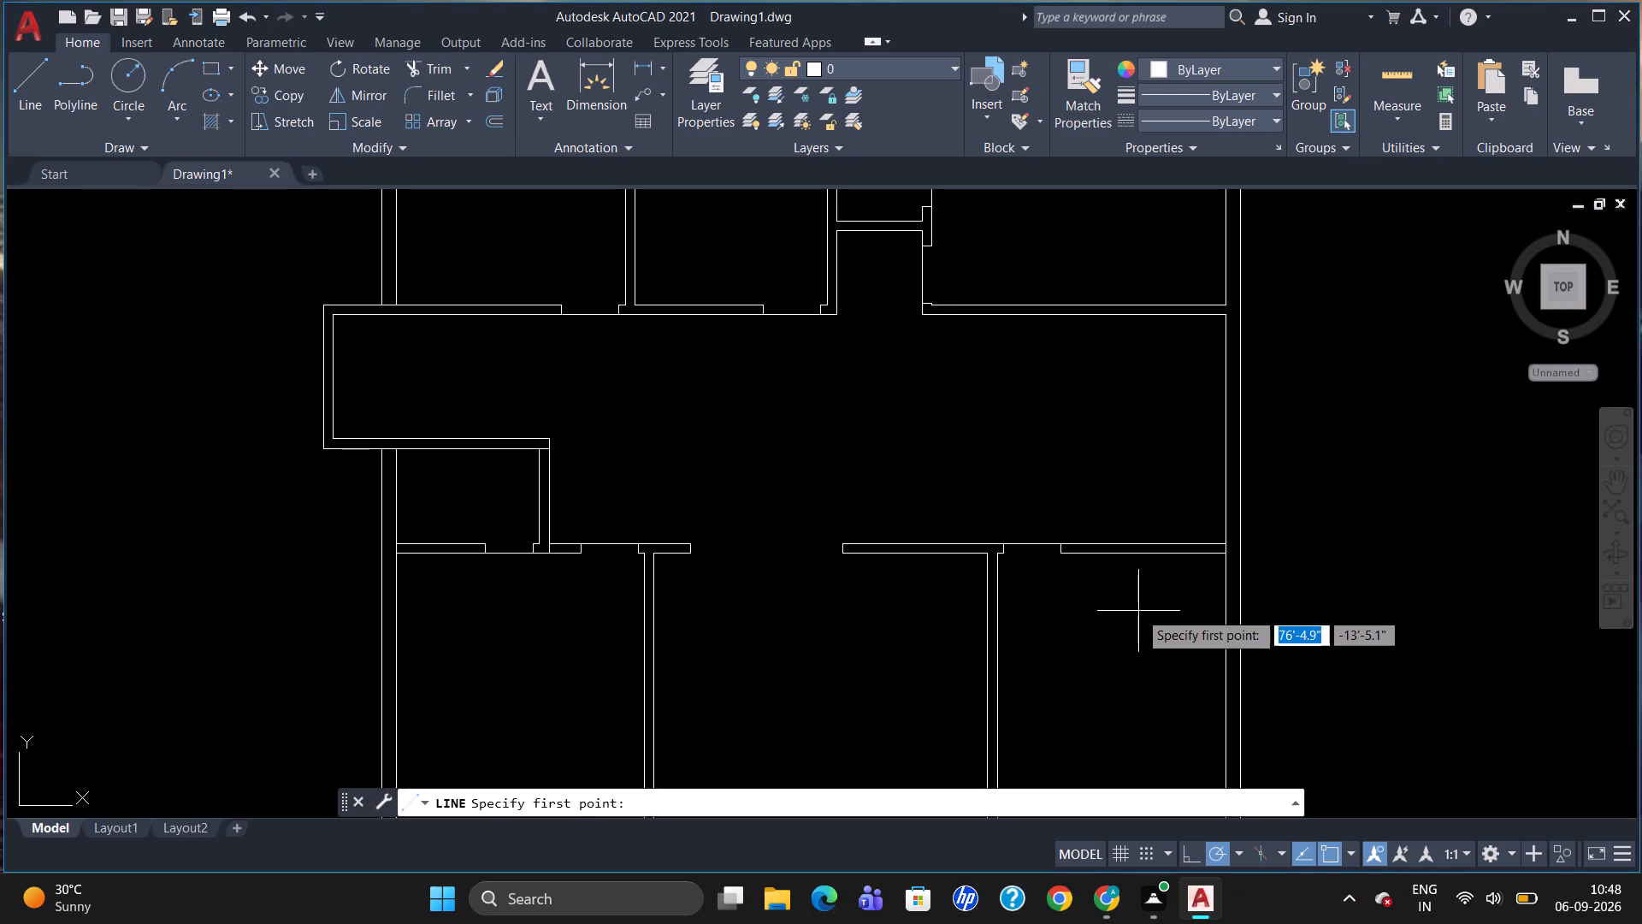
key("y")
key("BackSpace")
type("RT")
key("BackSpace")
key("BackSpace")
type("TK")
key("Return")
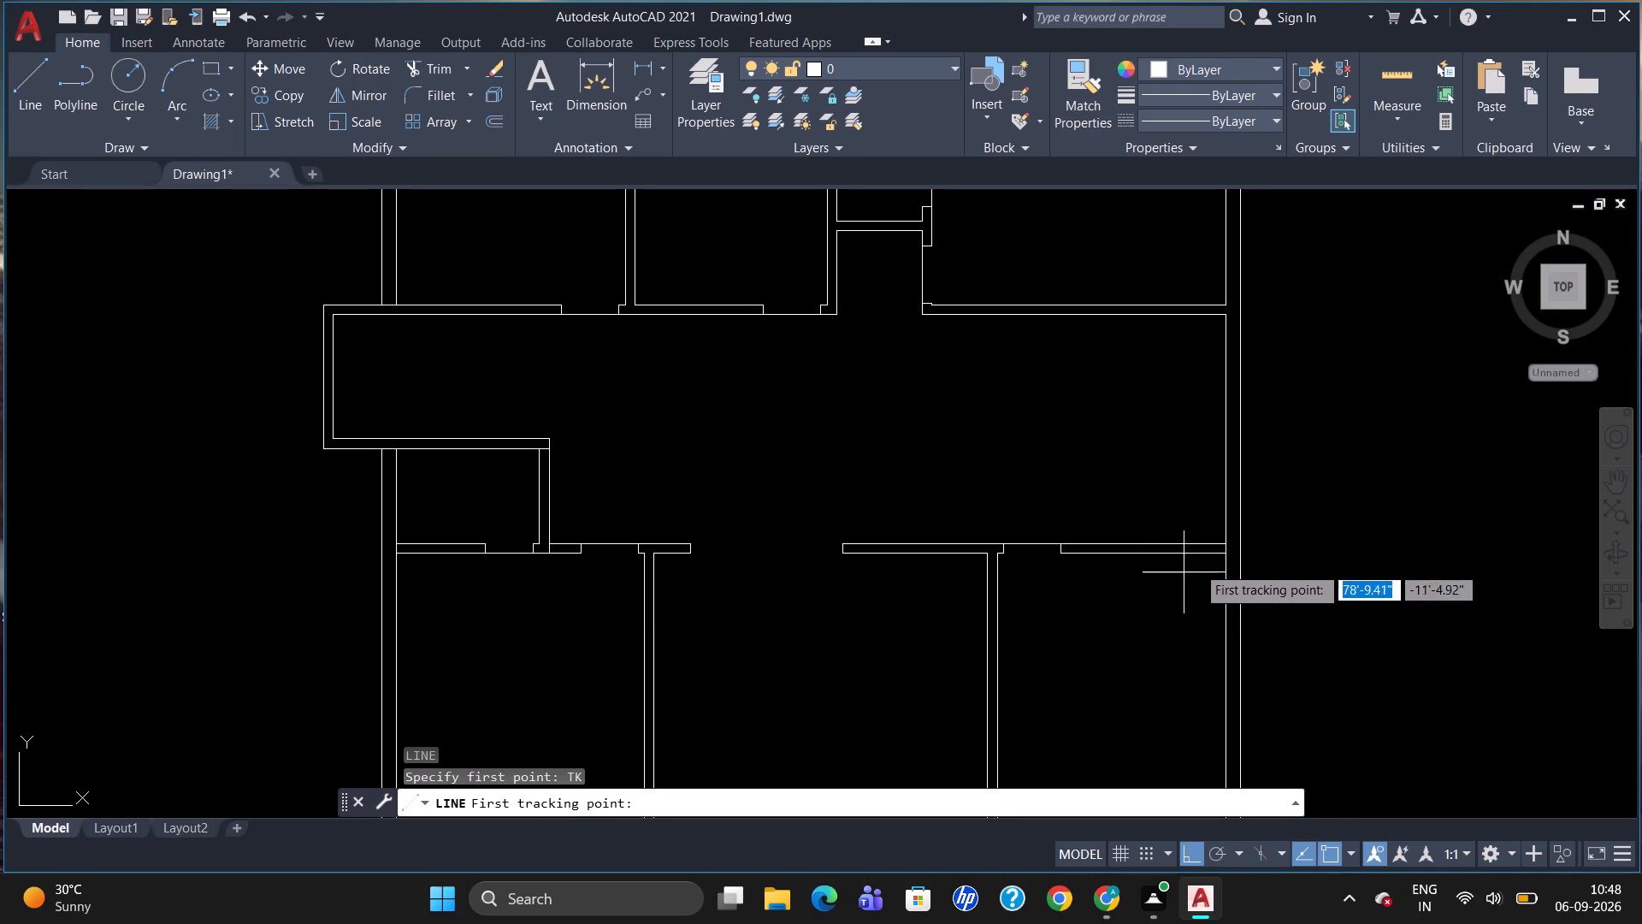
left_click(1224, 542)
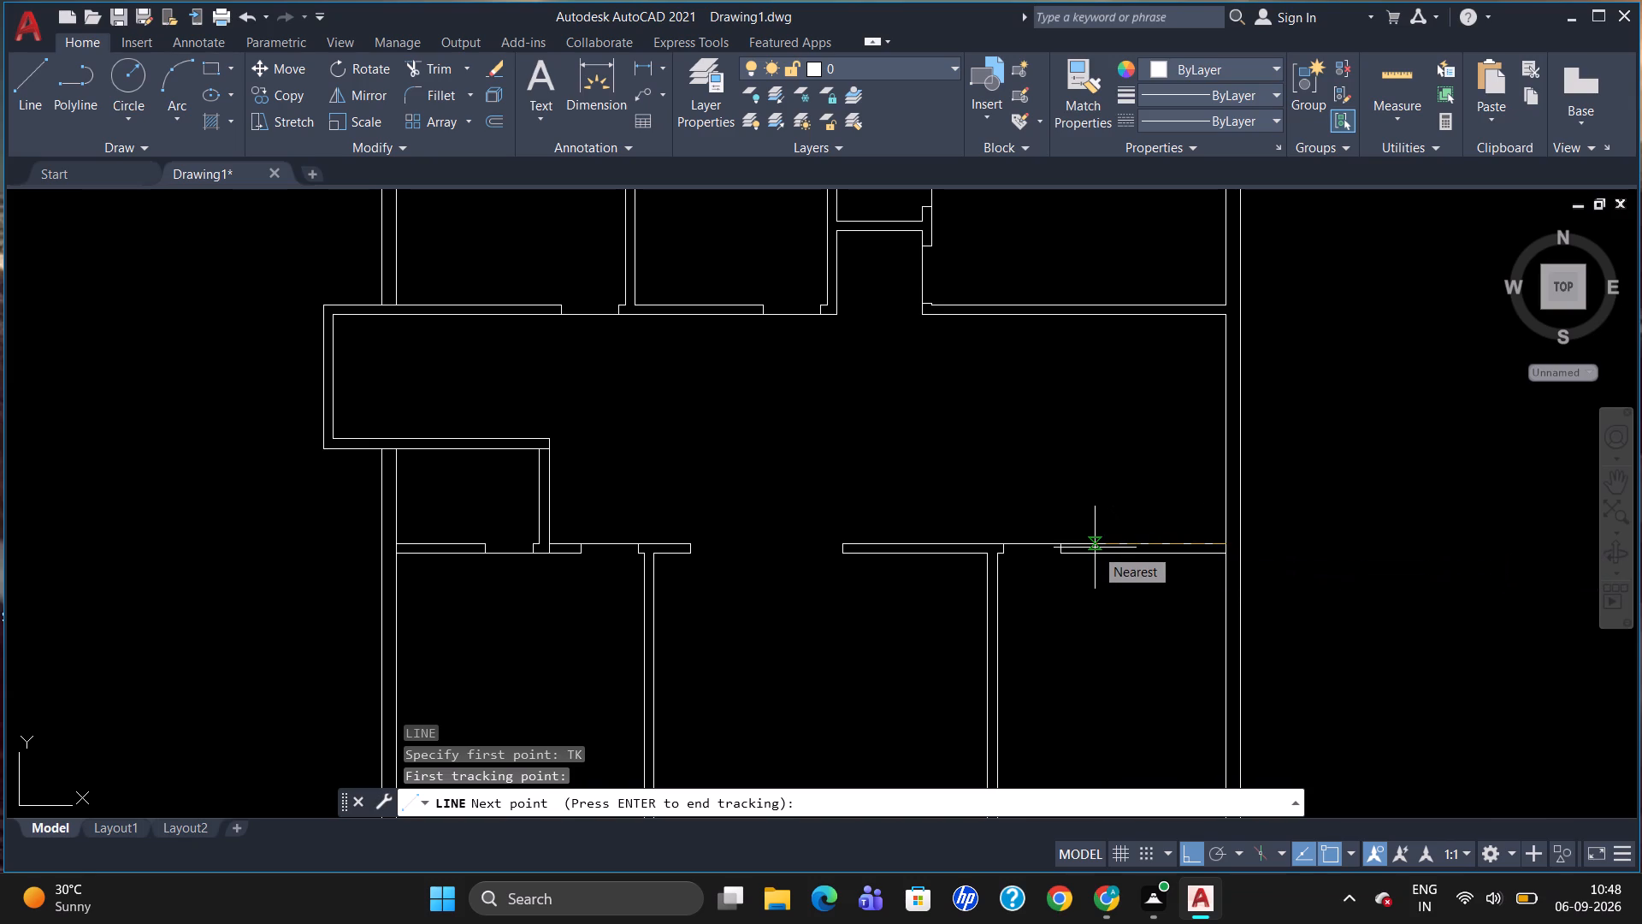
type("7'")
key("Return")
key("Return")
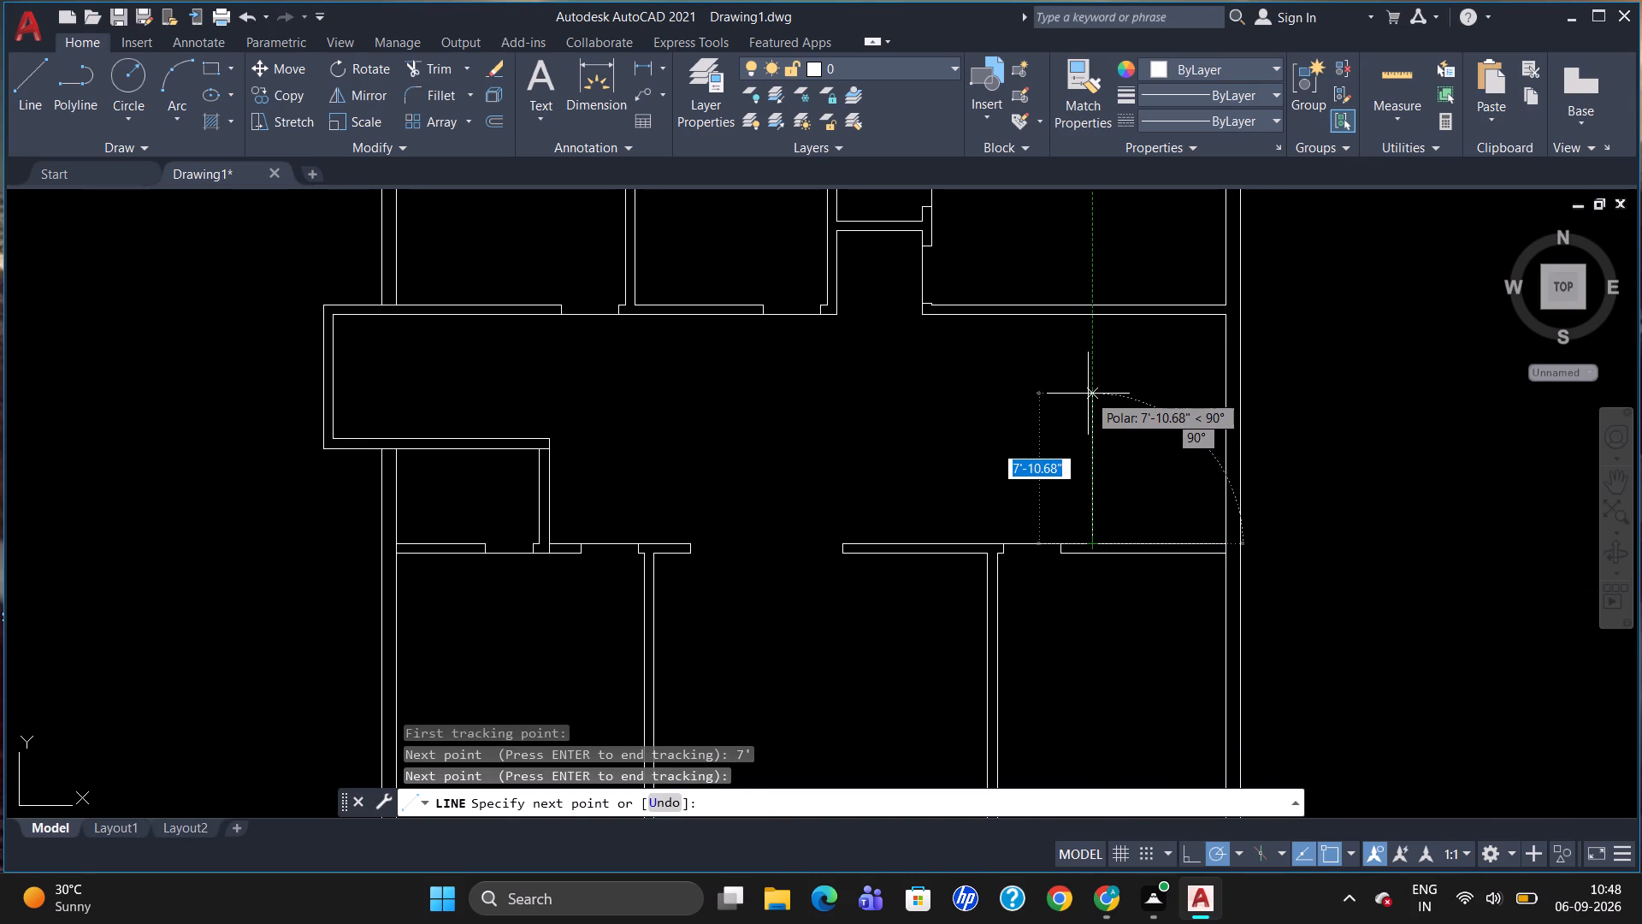
type("4'")
key("Return")
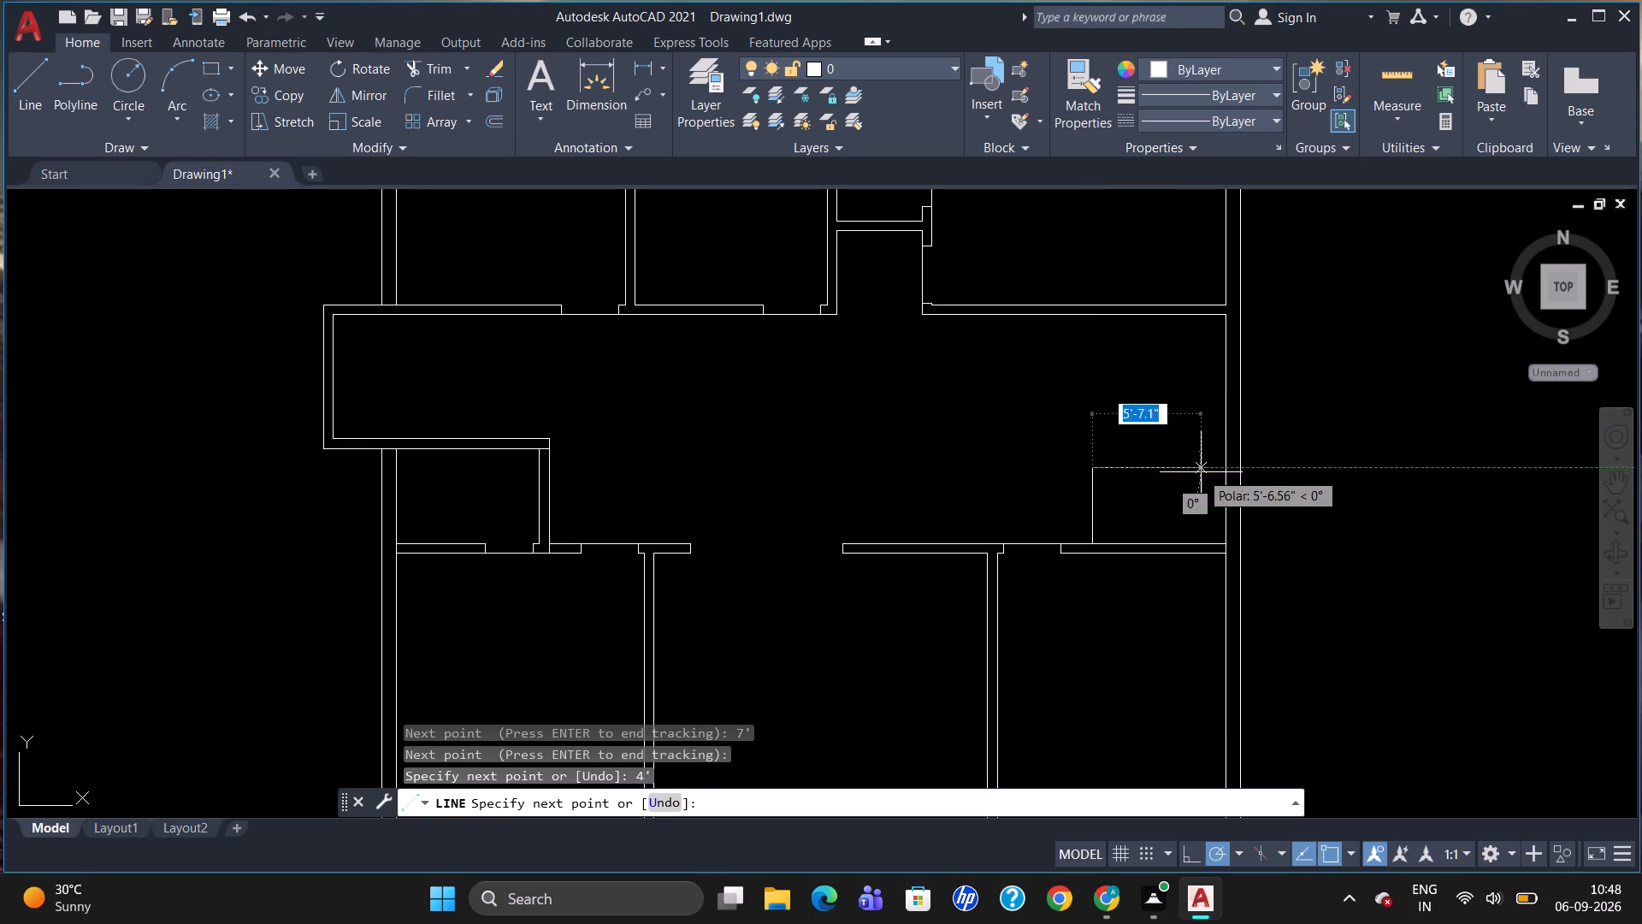
left_click(1230, 465)
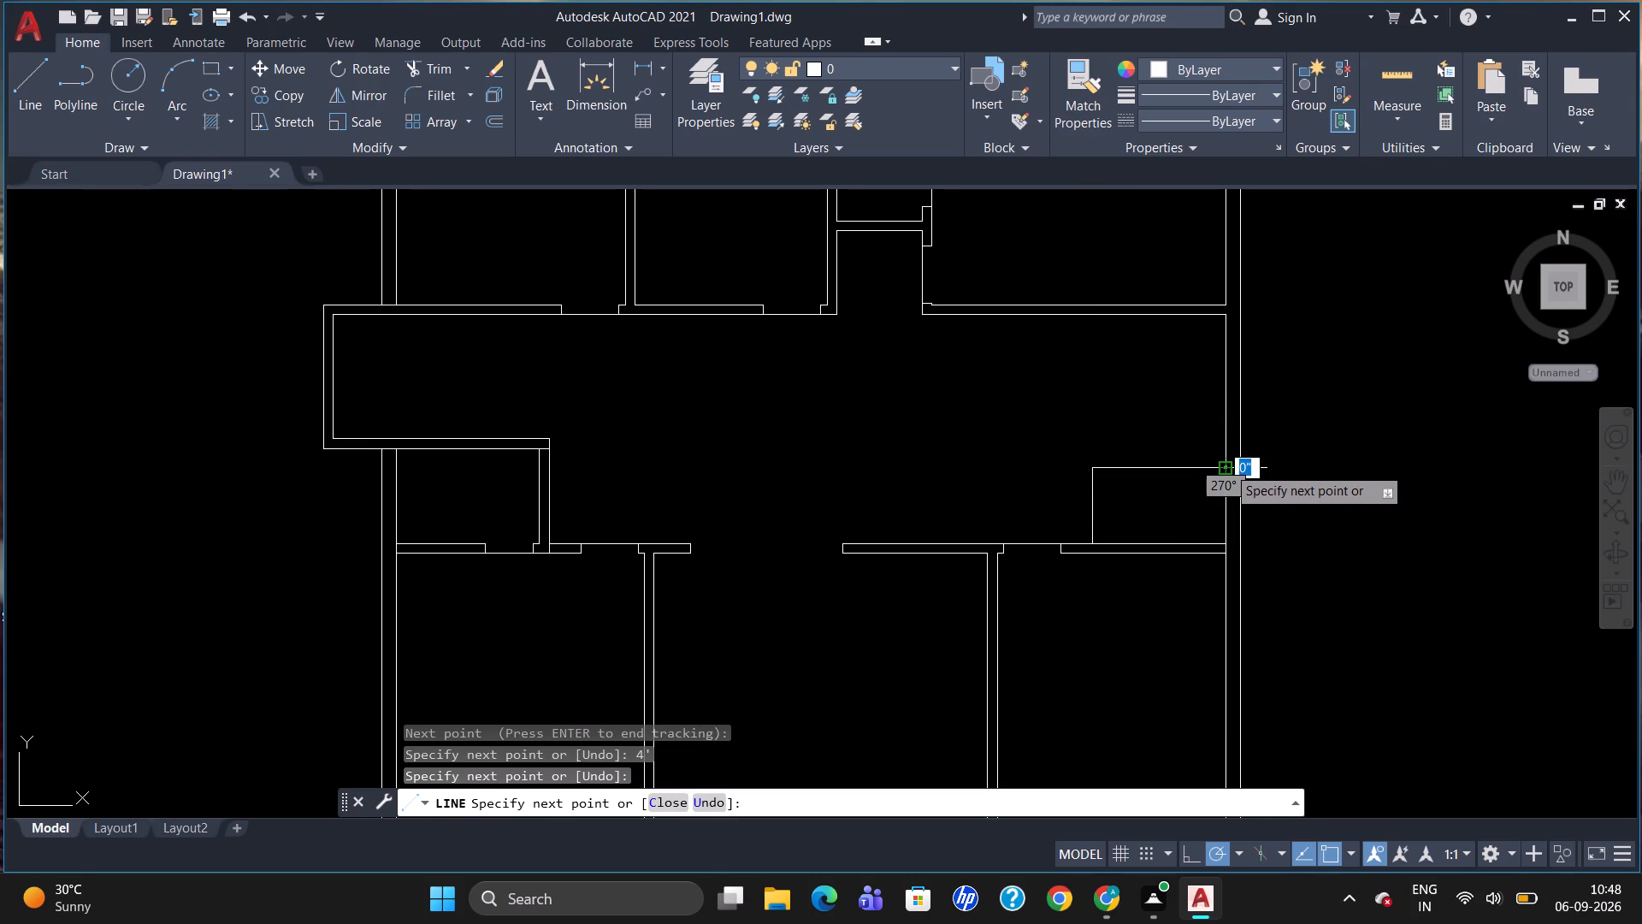
key("Escape")
Offset the small room's top line 6" upward and its left line 6" outward to form its walls.
key("o")
key("Return")
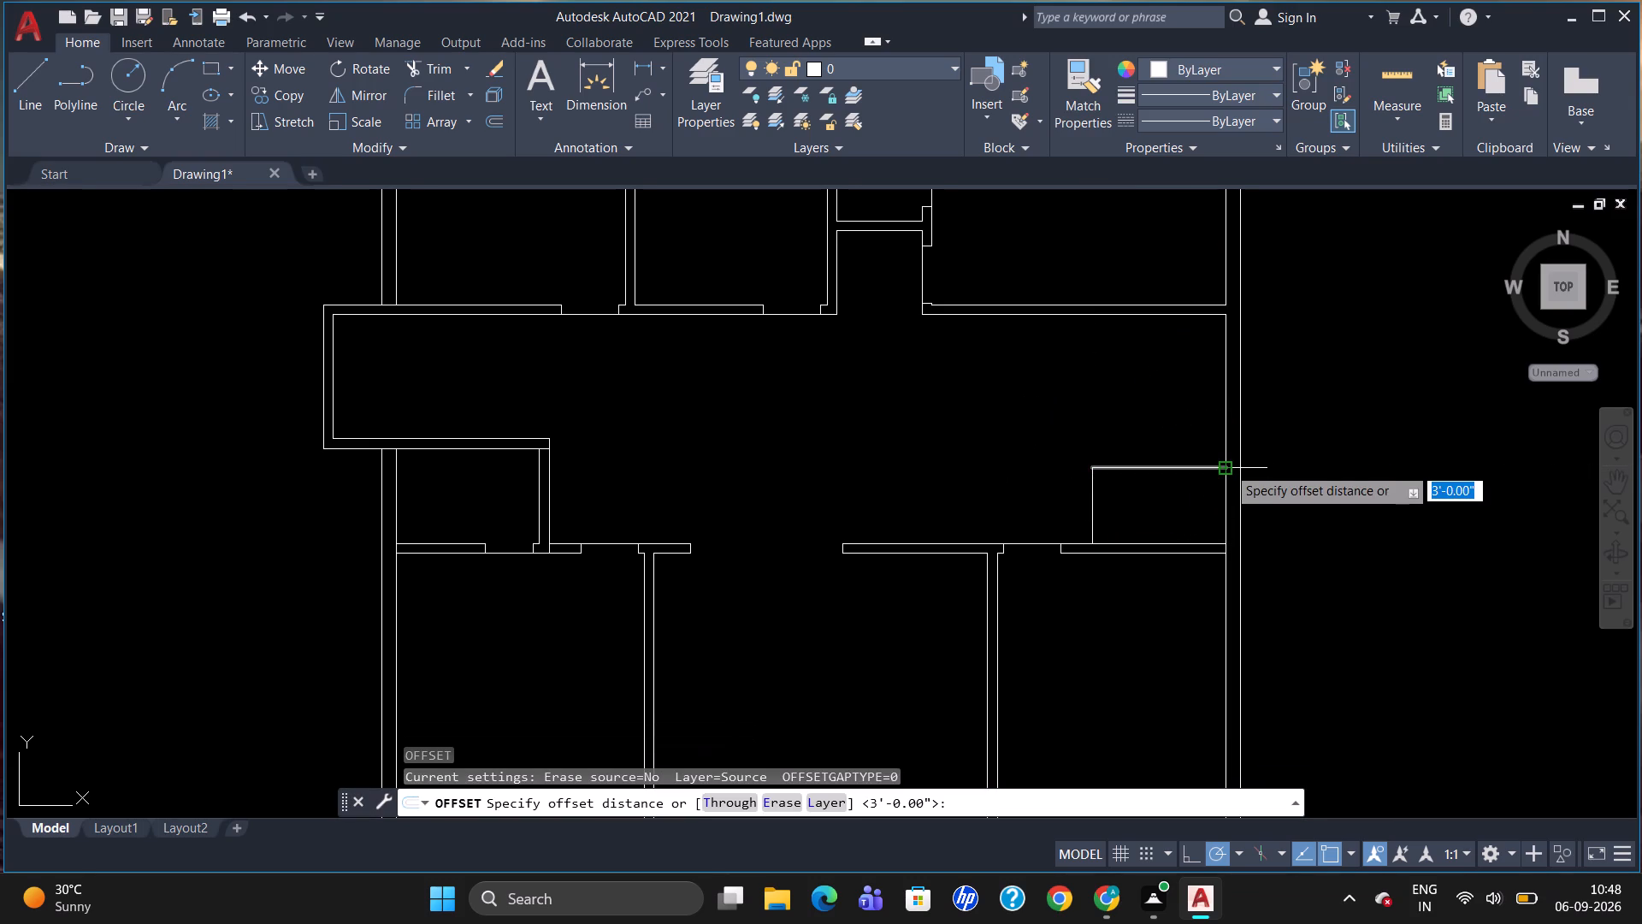
type("6\"")
key("Return")
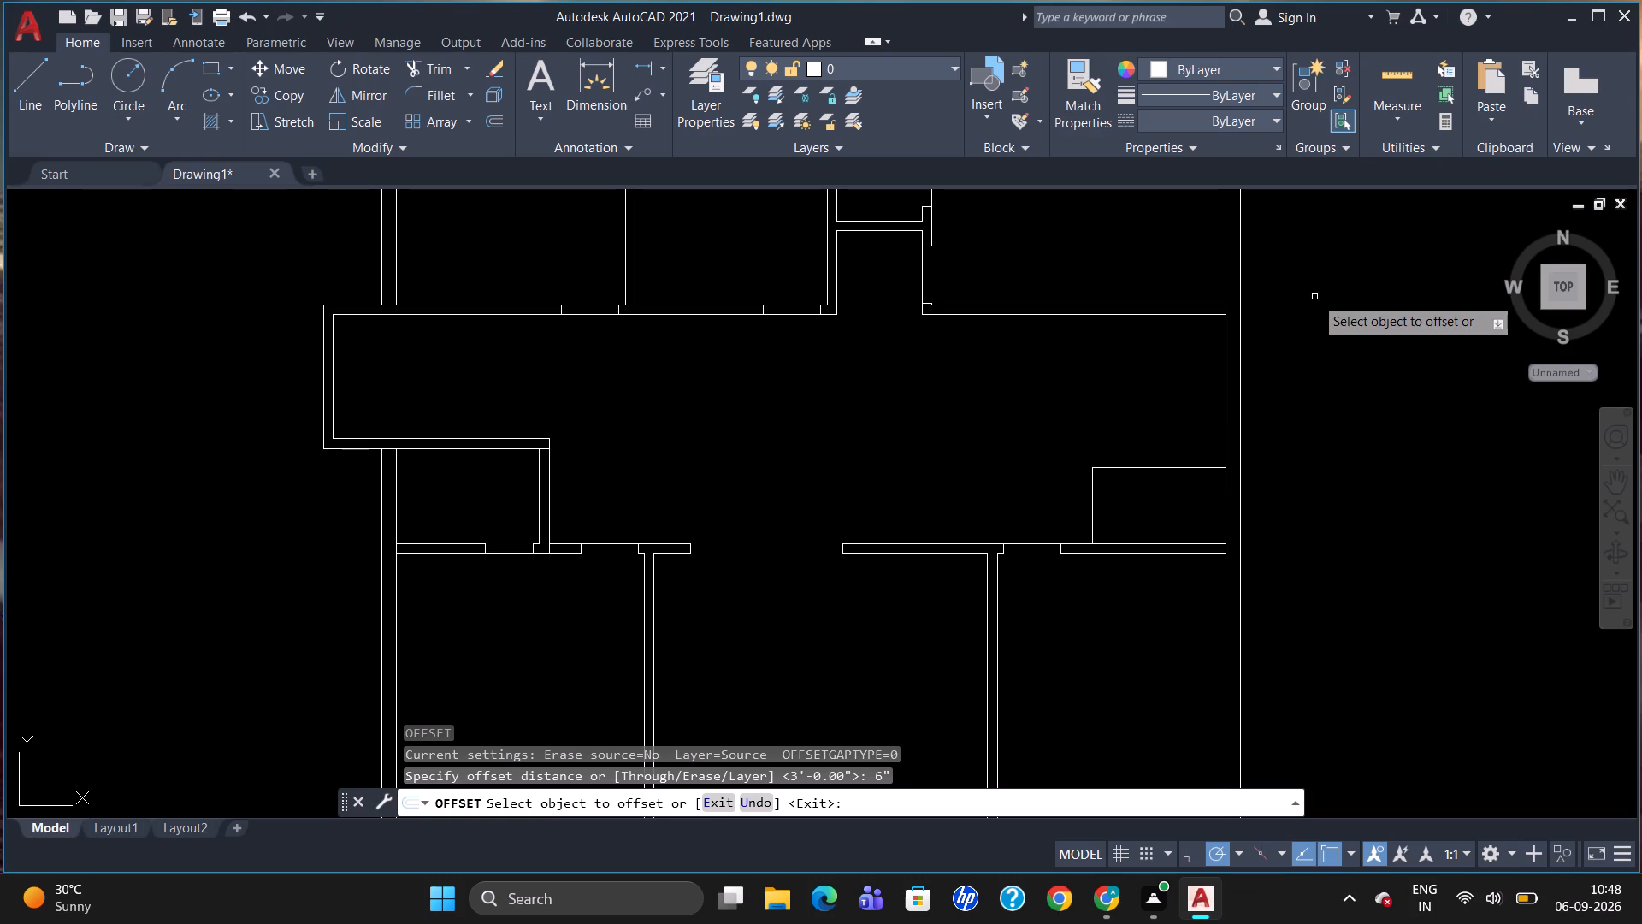
left_click(1166, 471)
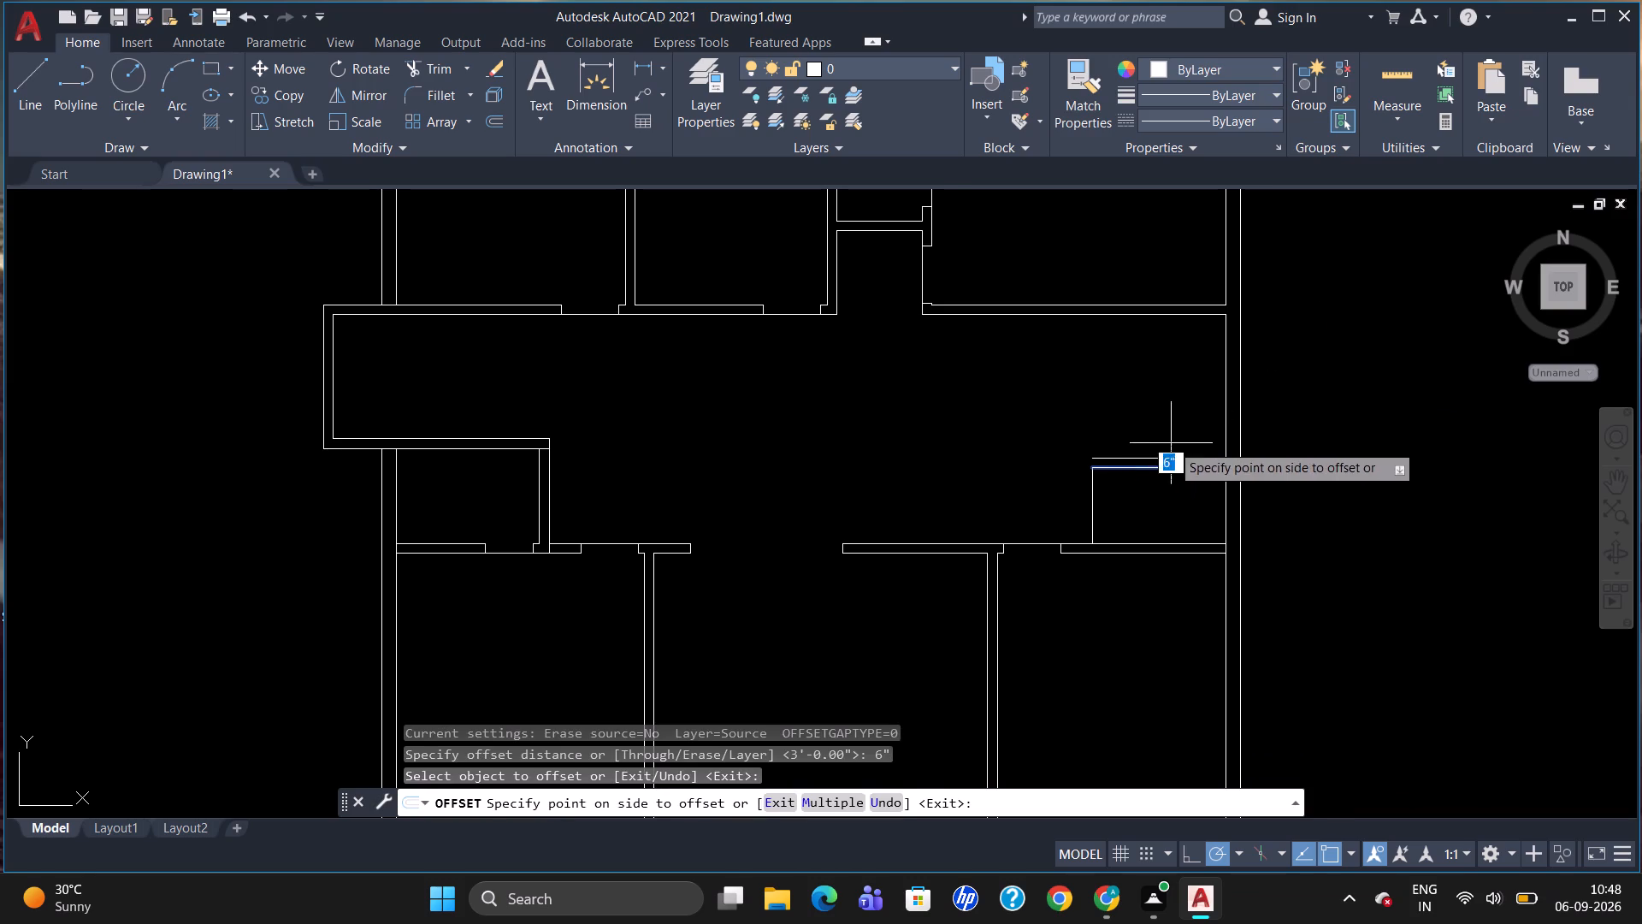
left_click(1171, 443)
left_click(1092, 500)
left_click(1080, 501)
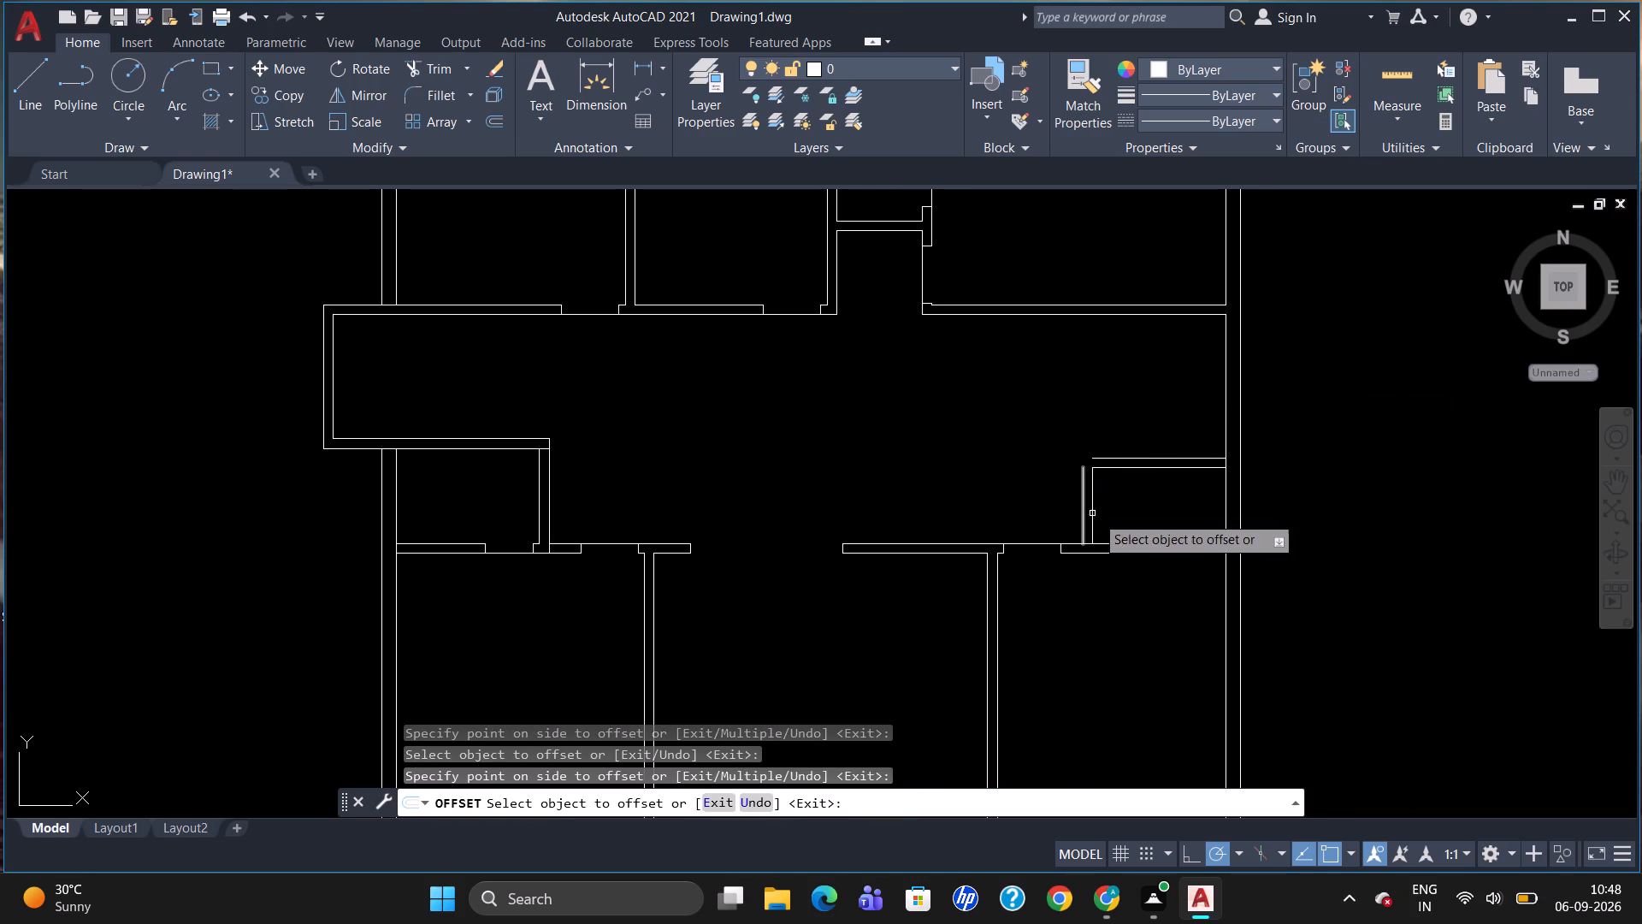
key("Escape")
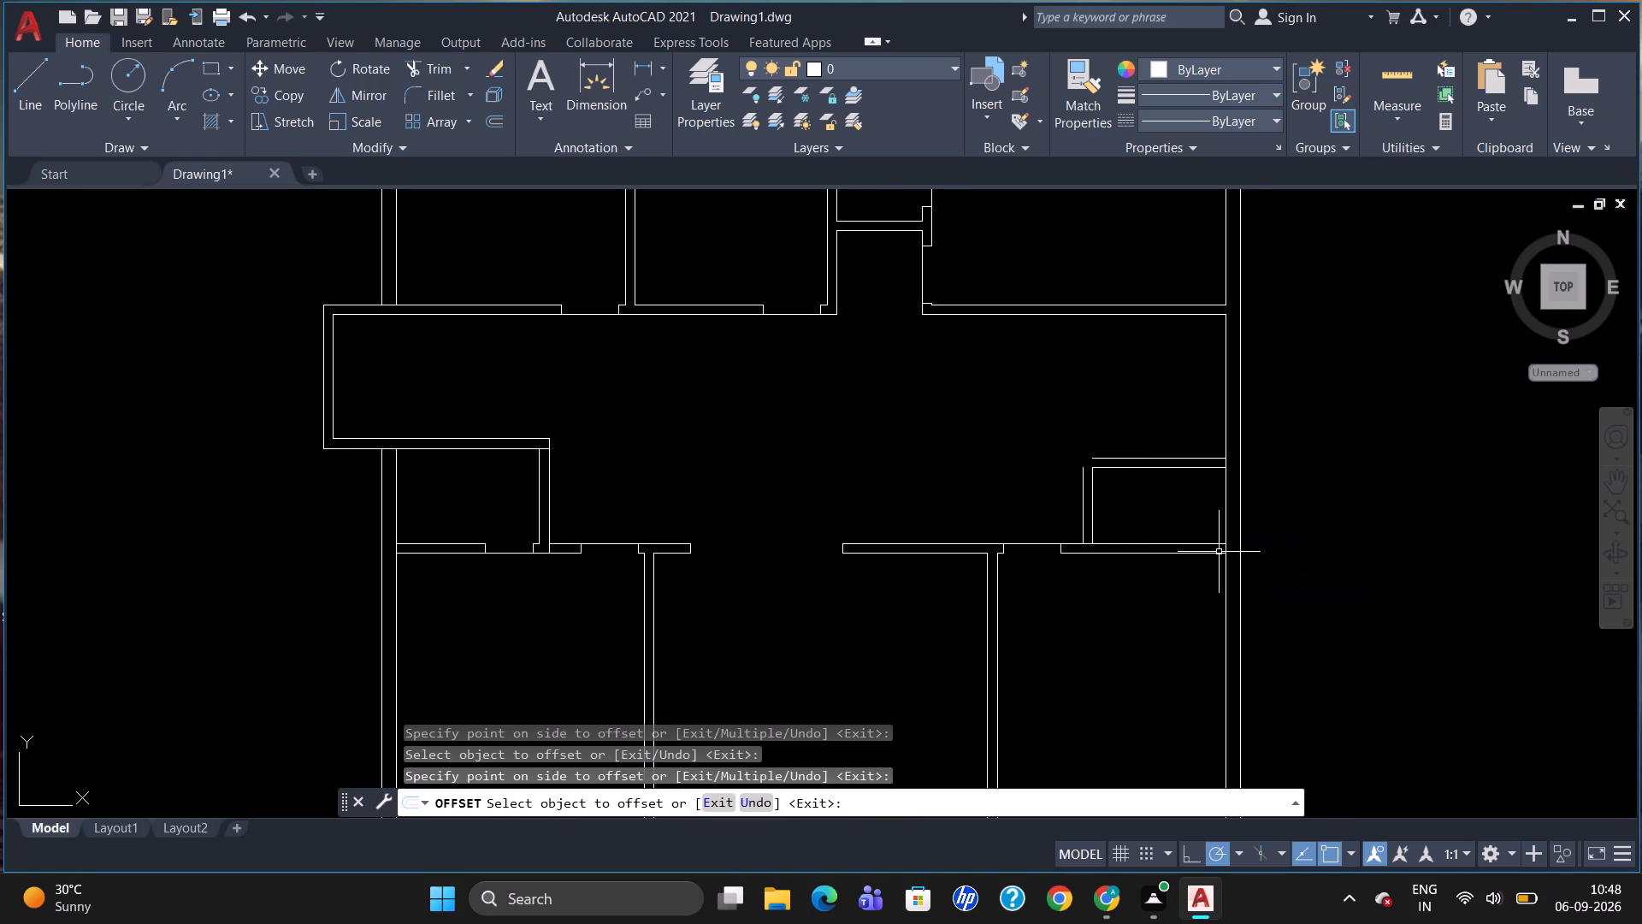
Draw a horizontal line about 2'-4" long leftward from the left end of the small room's outer top line.
key("l")
key("Return")
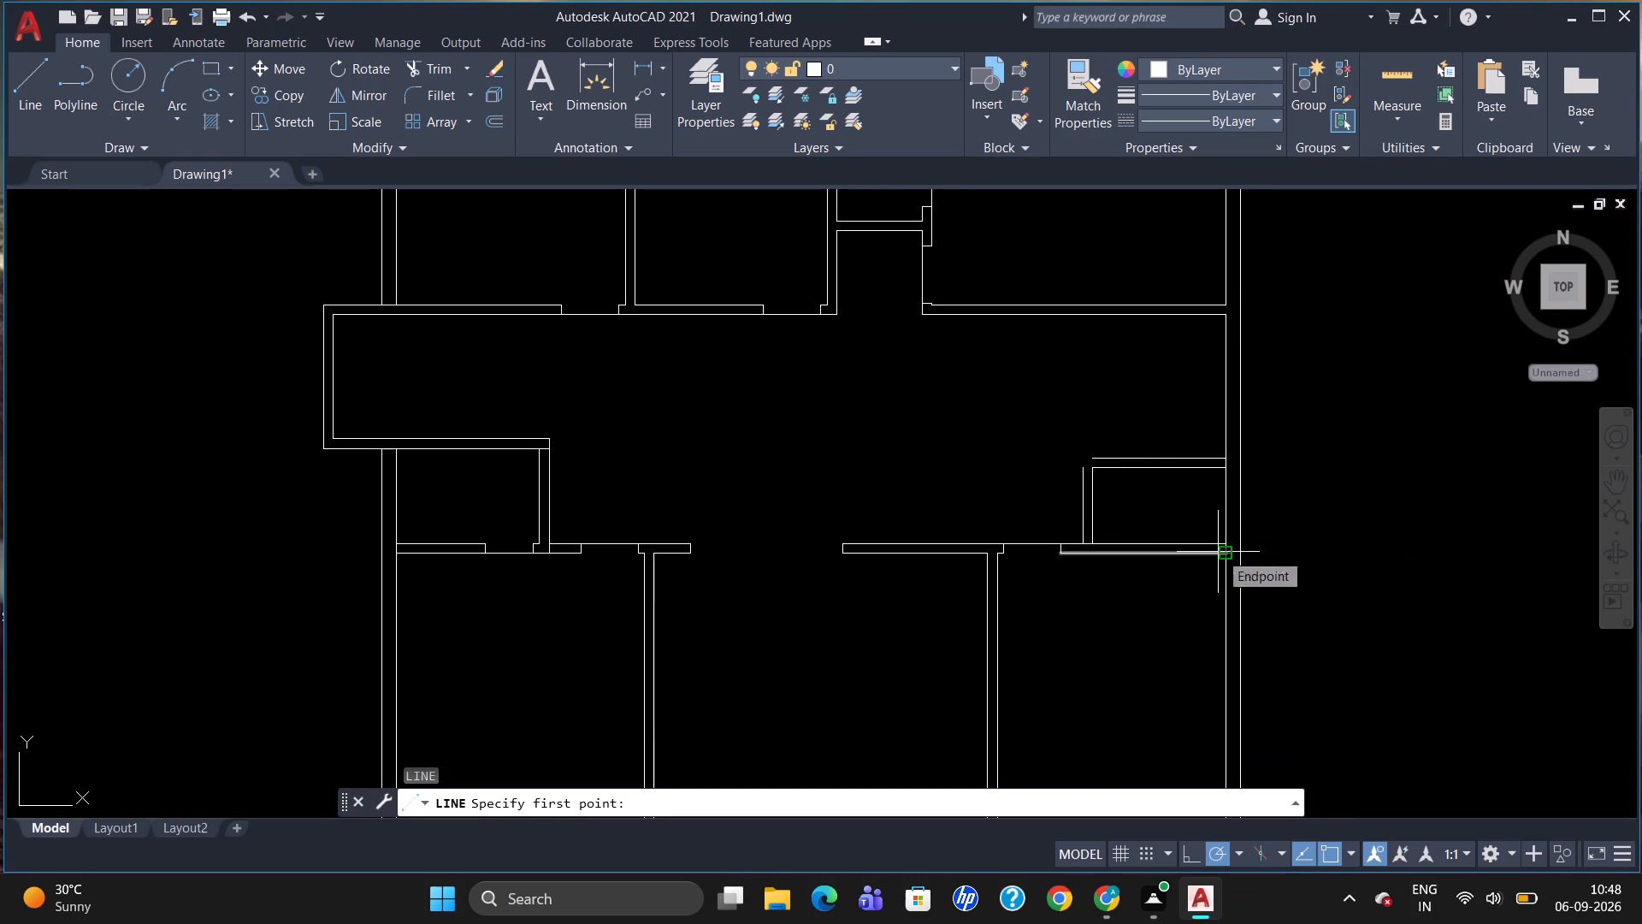
left_click(1094, 458)
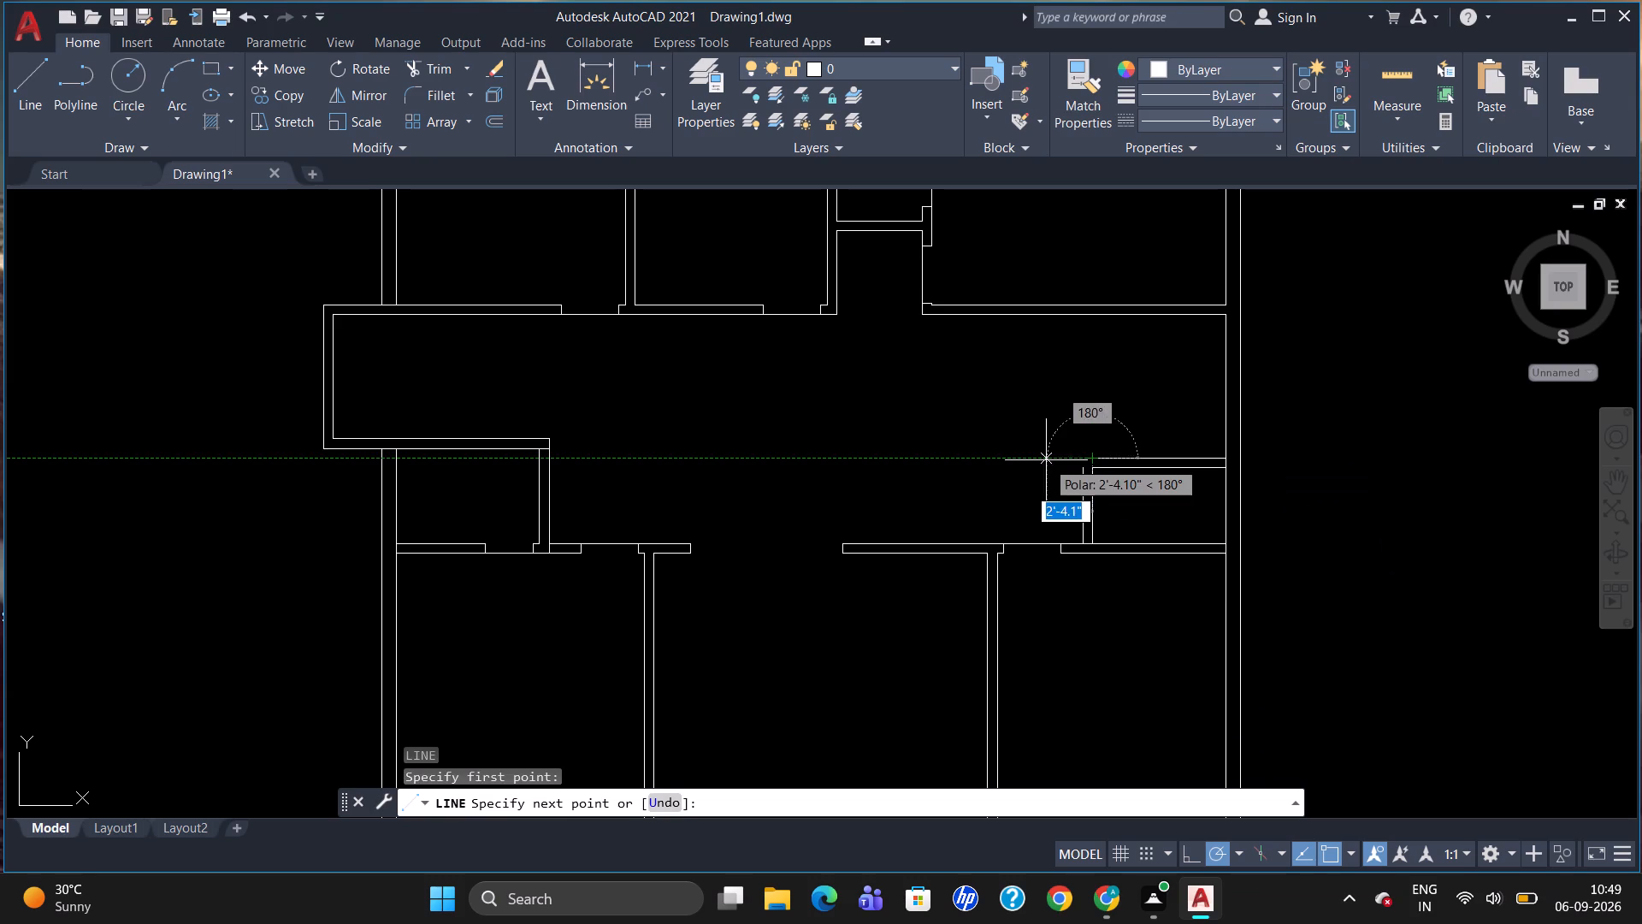
left_click(1046, 459)
key("Escape")
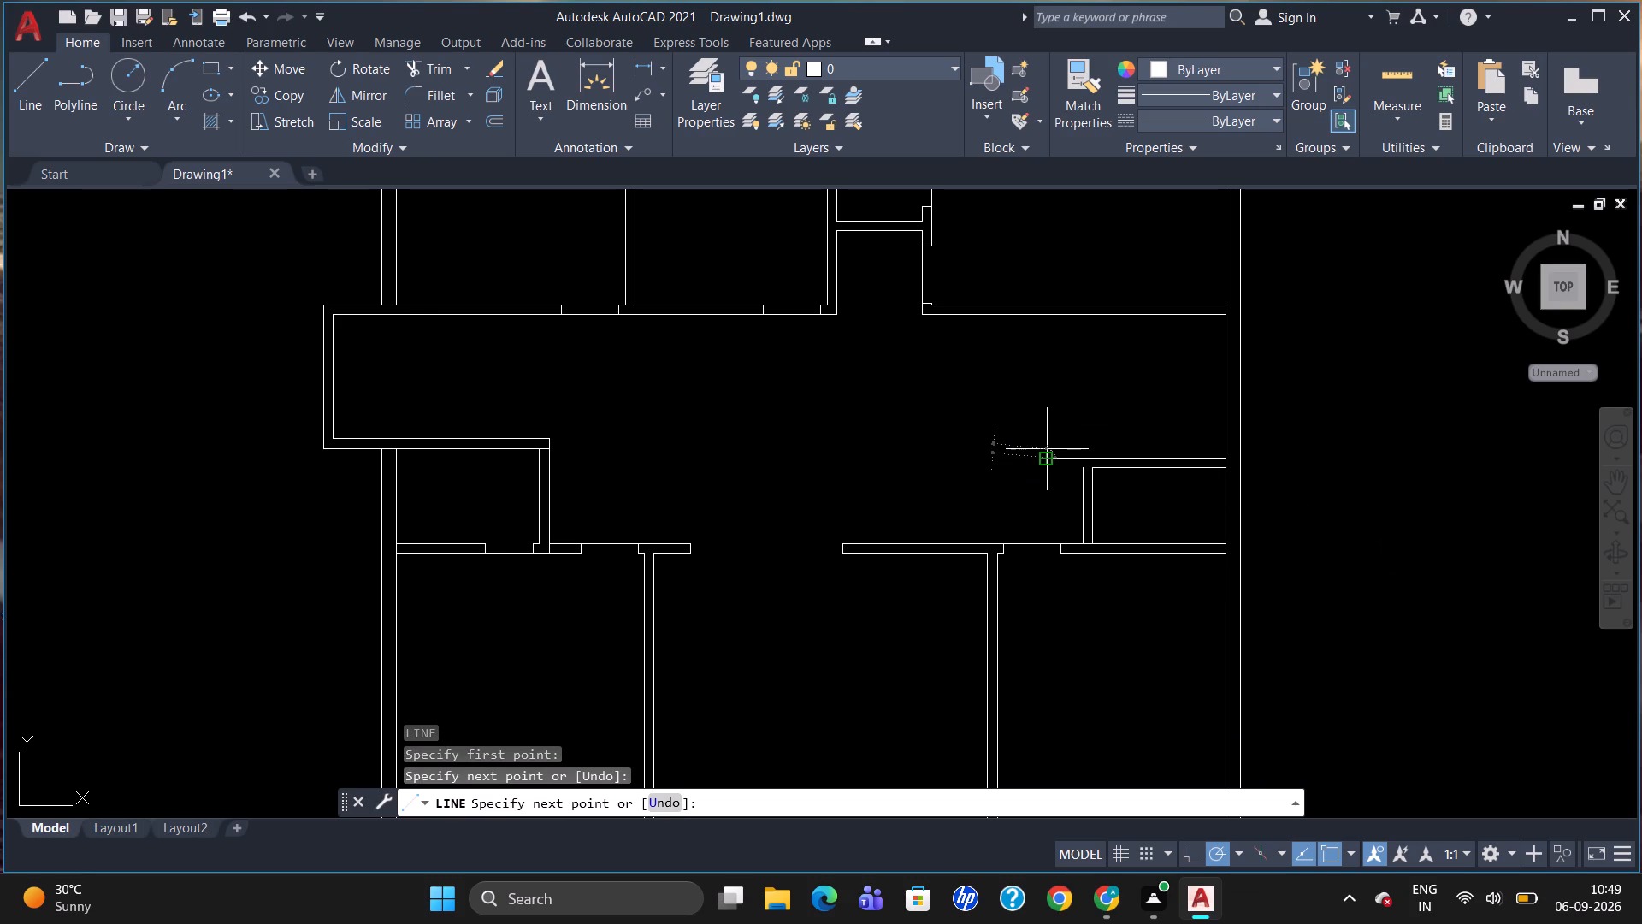
Extend the small room's outer left line up to the new horizontal line.
type("EX")
key("Return")
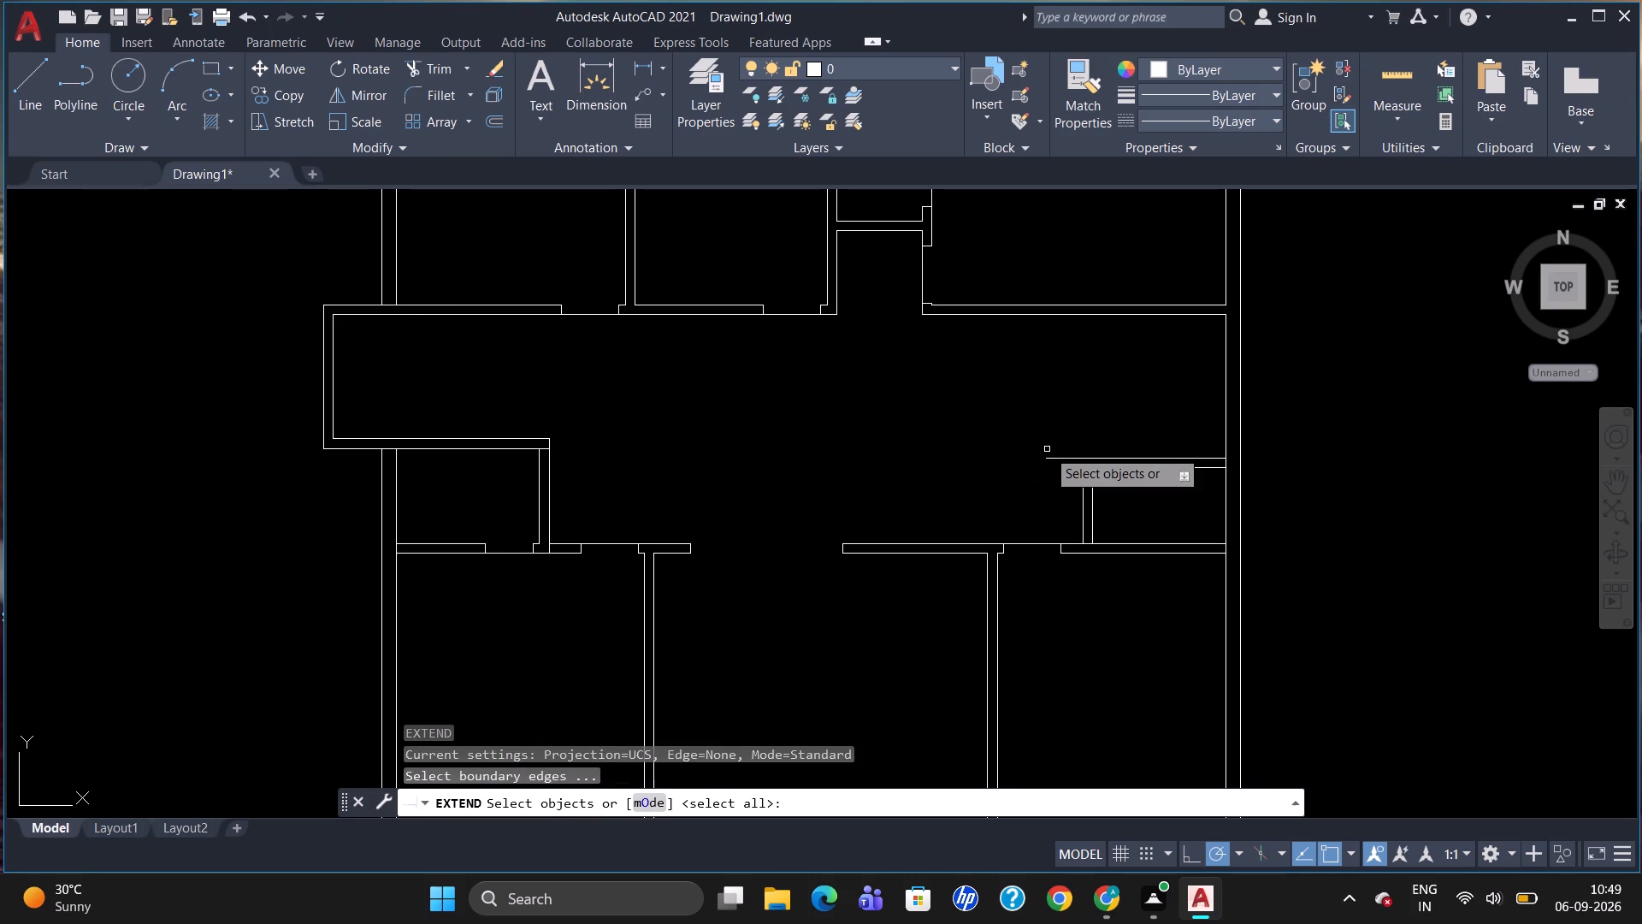
left_click(1089, 458)
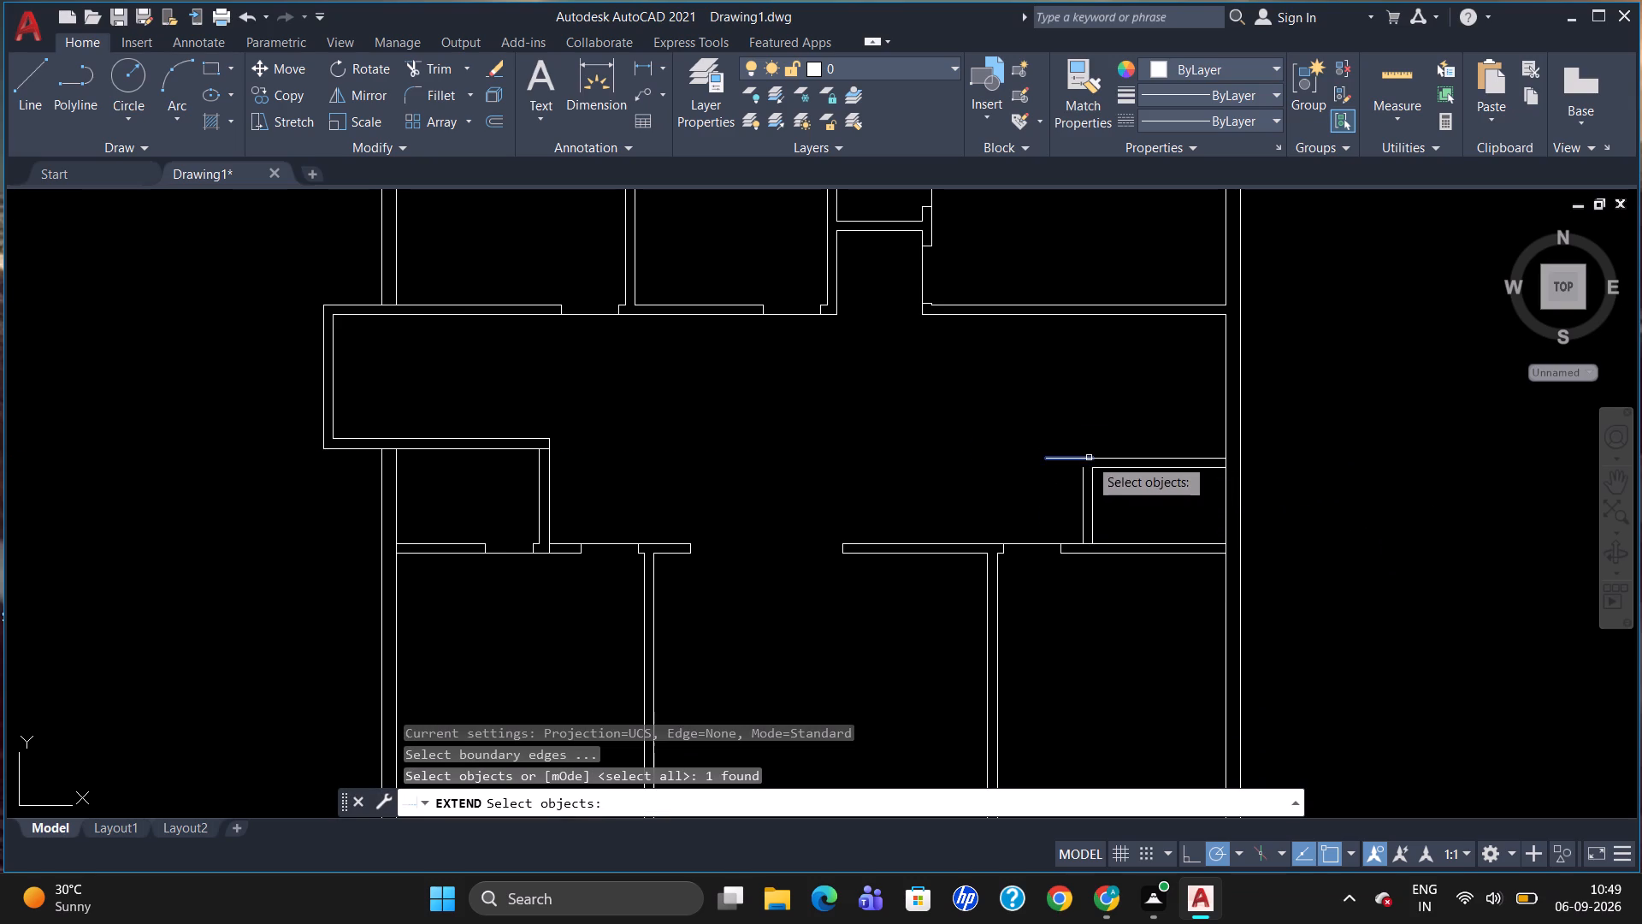
key("Return")
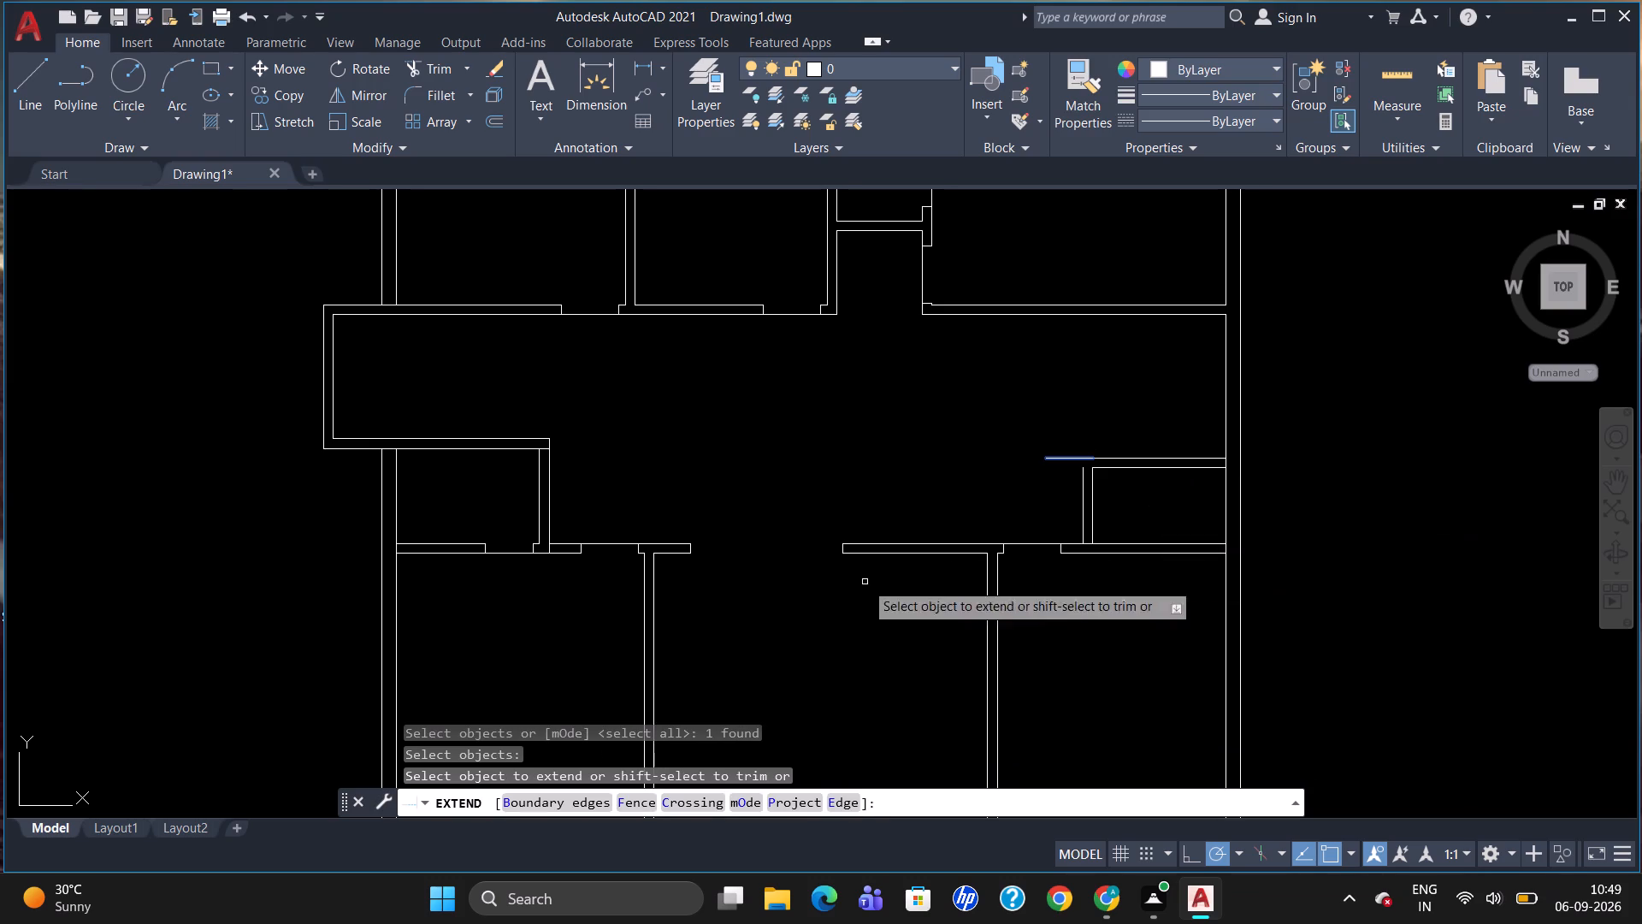
left_click(1084, 491)
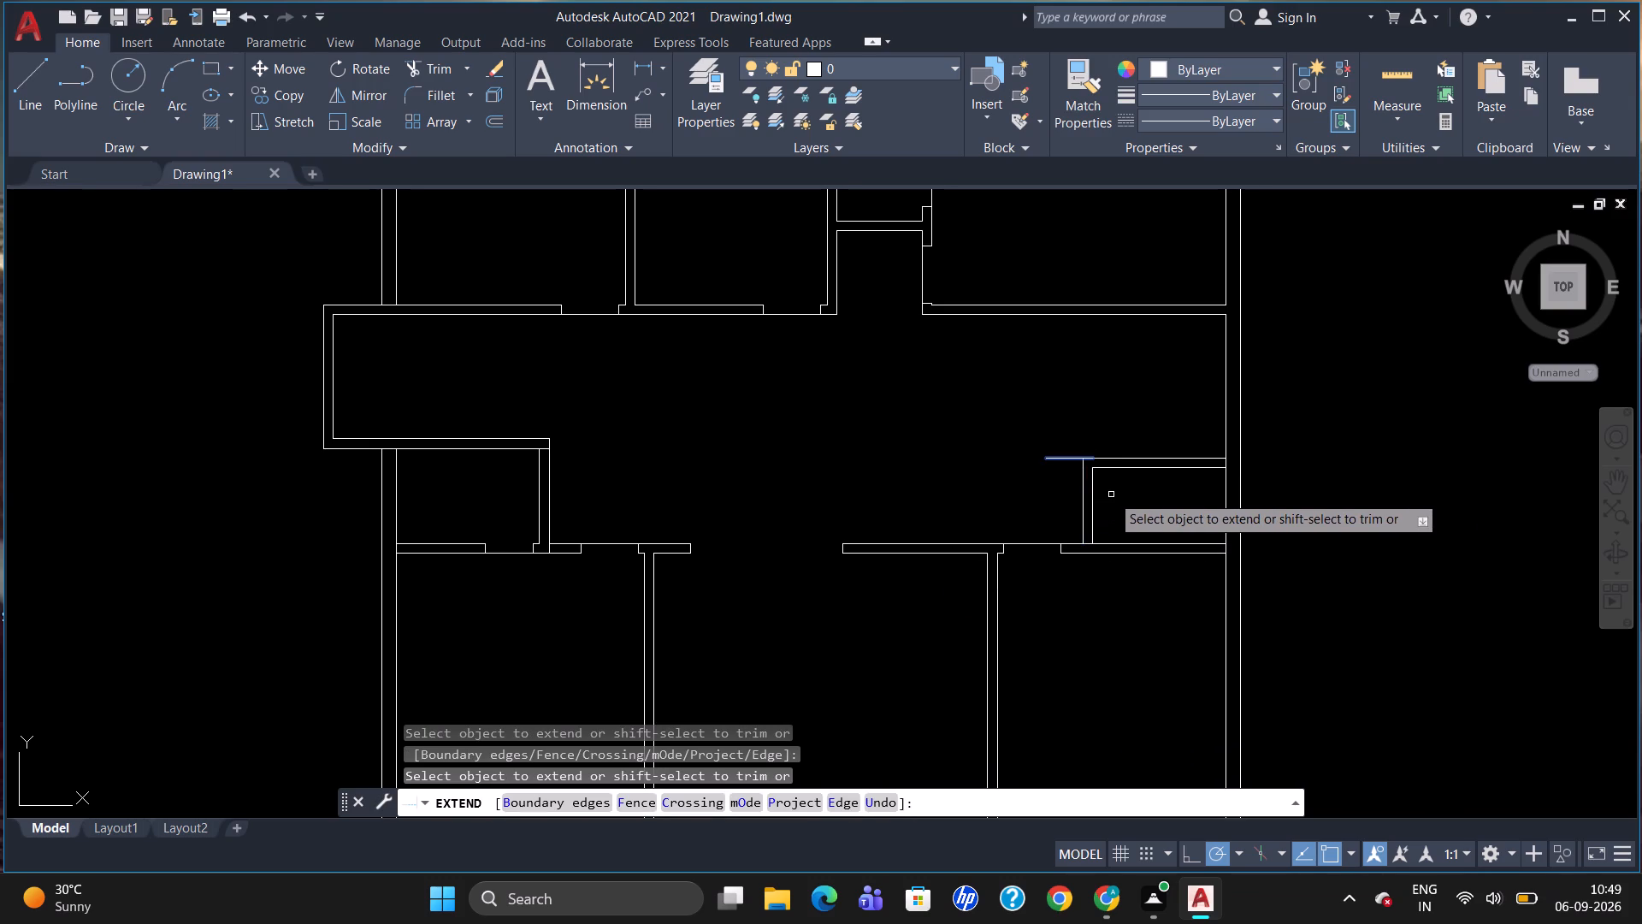
key("Escape")
Trim the part of the horizontal line projecting left beyond the small room's outer corner.
type("TR")
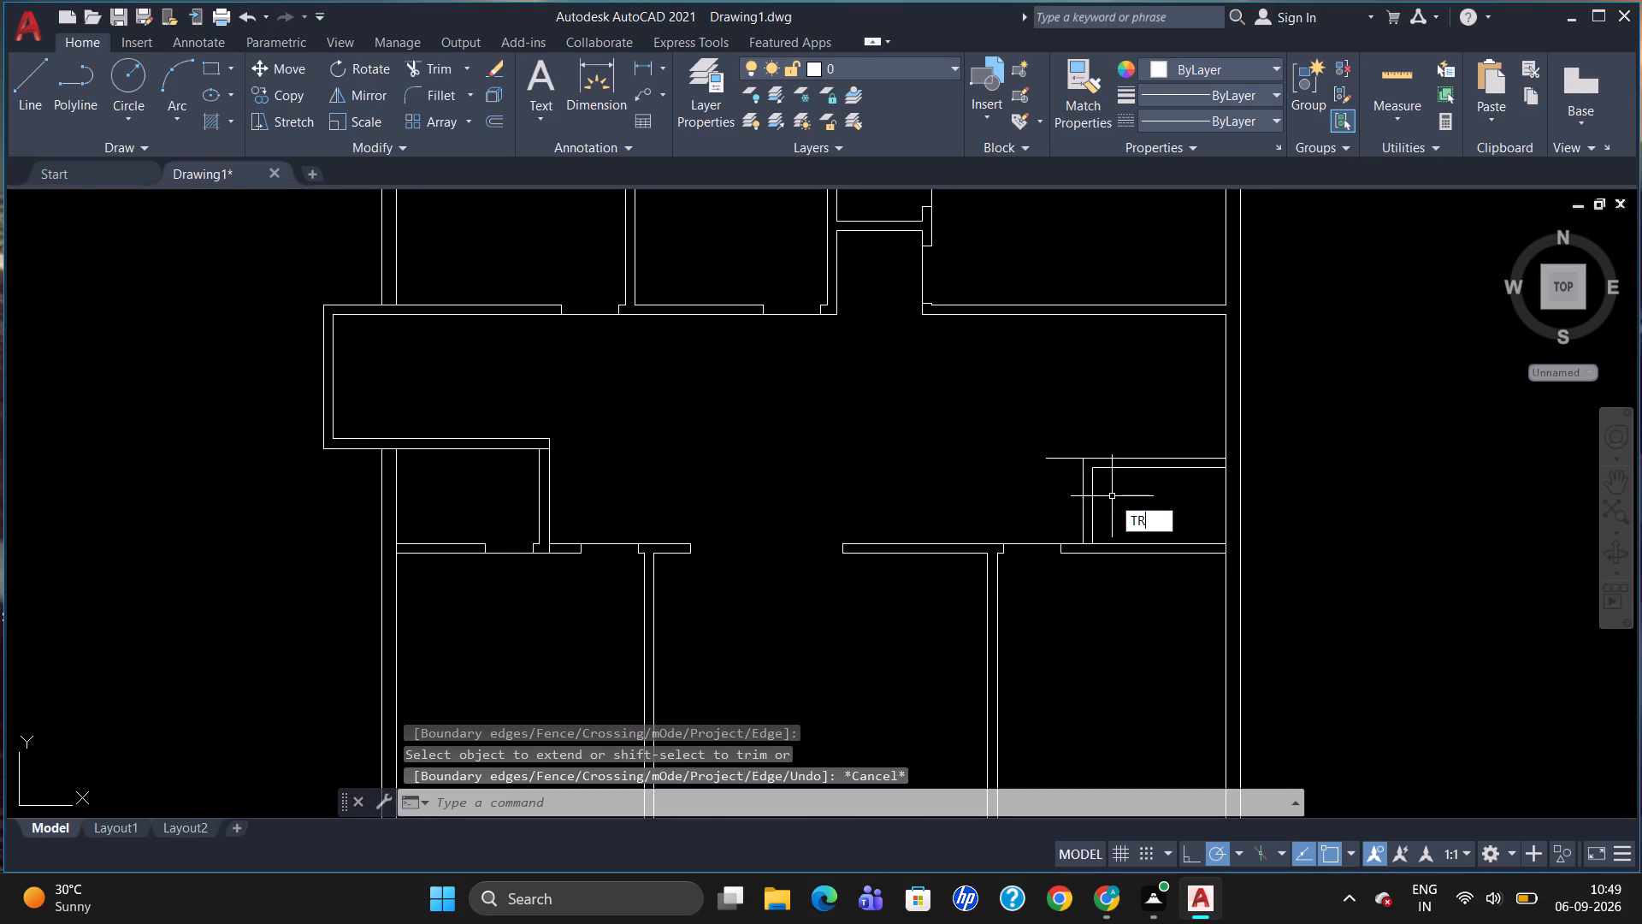
key("Return")
key("Return")
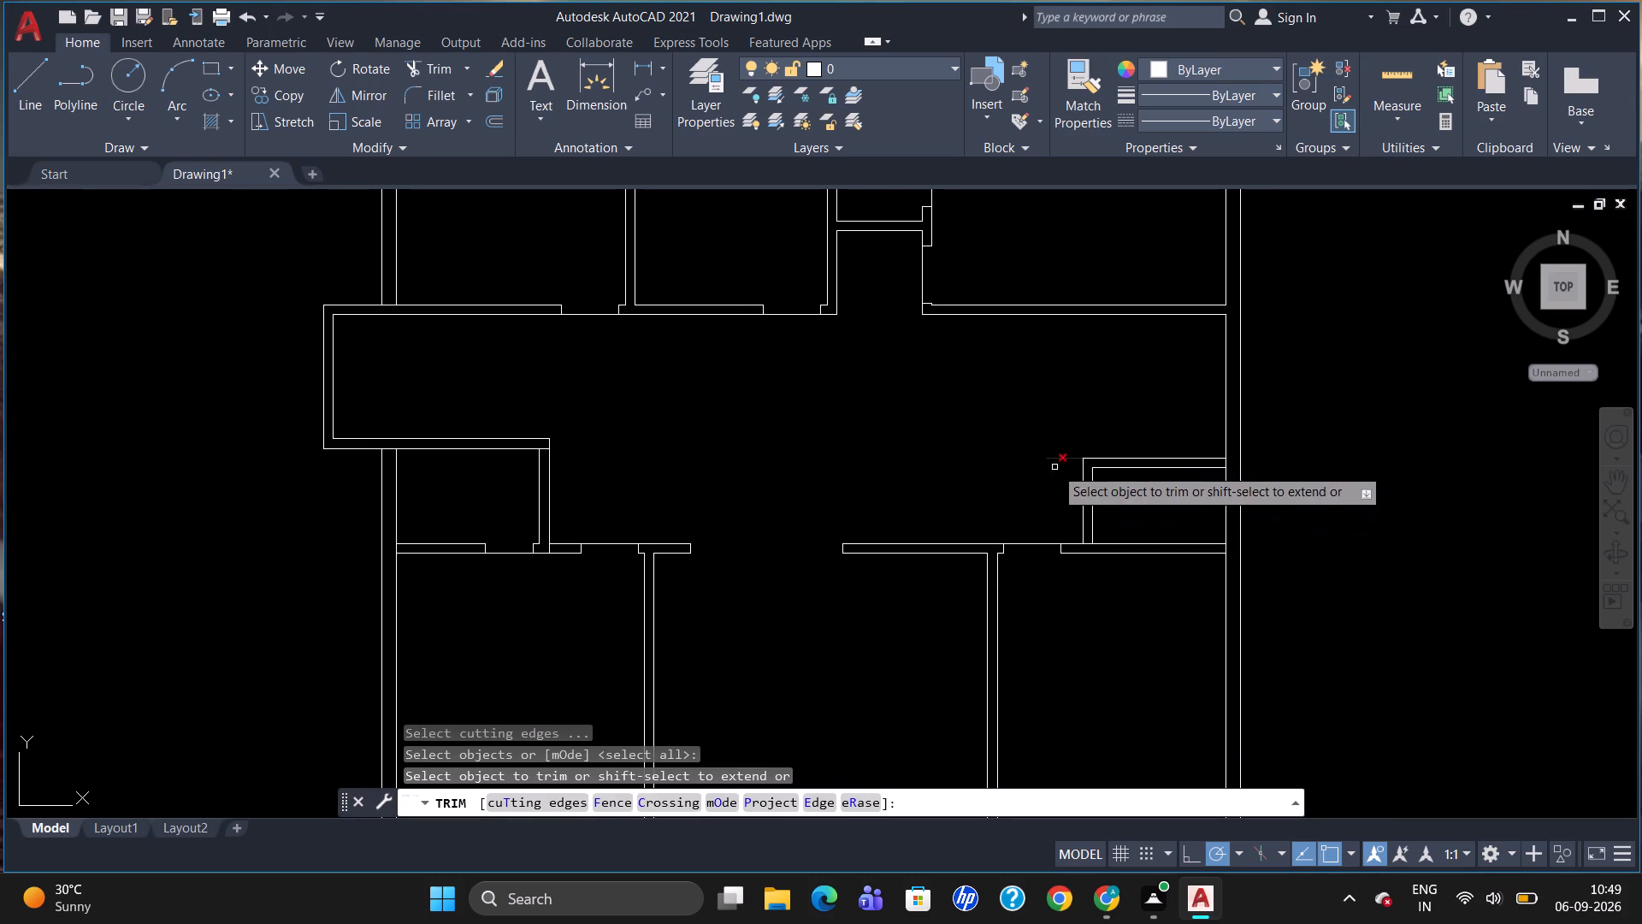
left_click(1060, 457)
key("Escape")
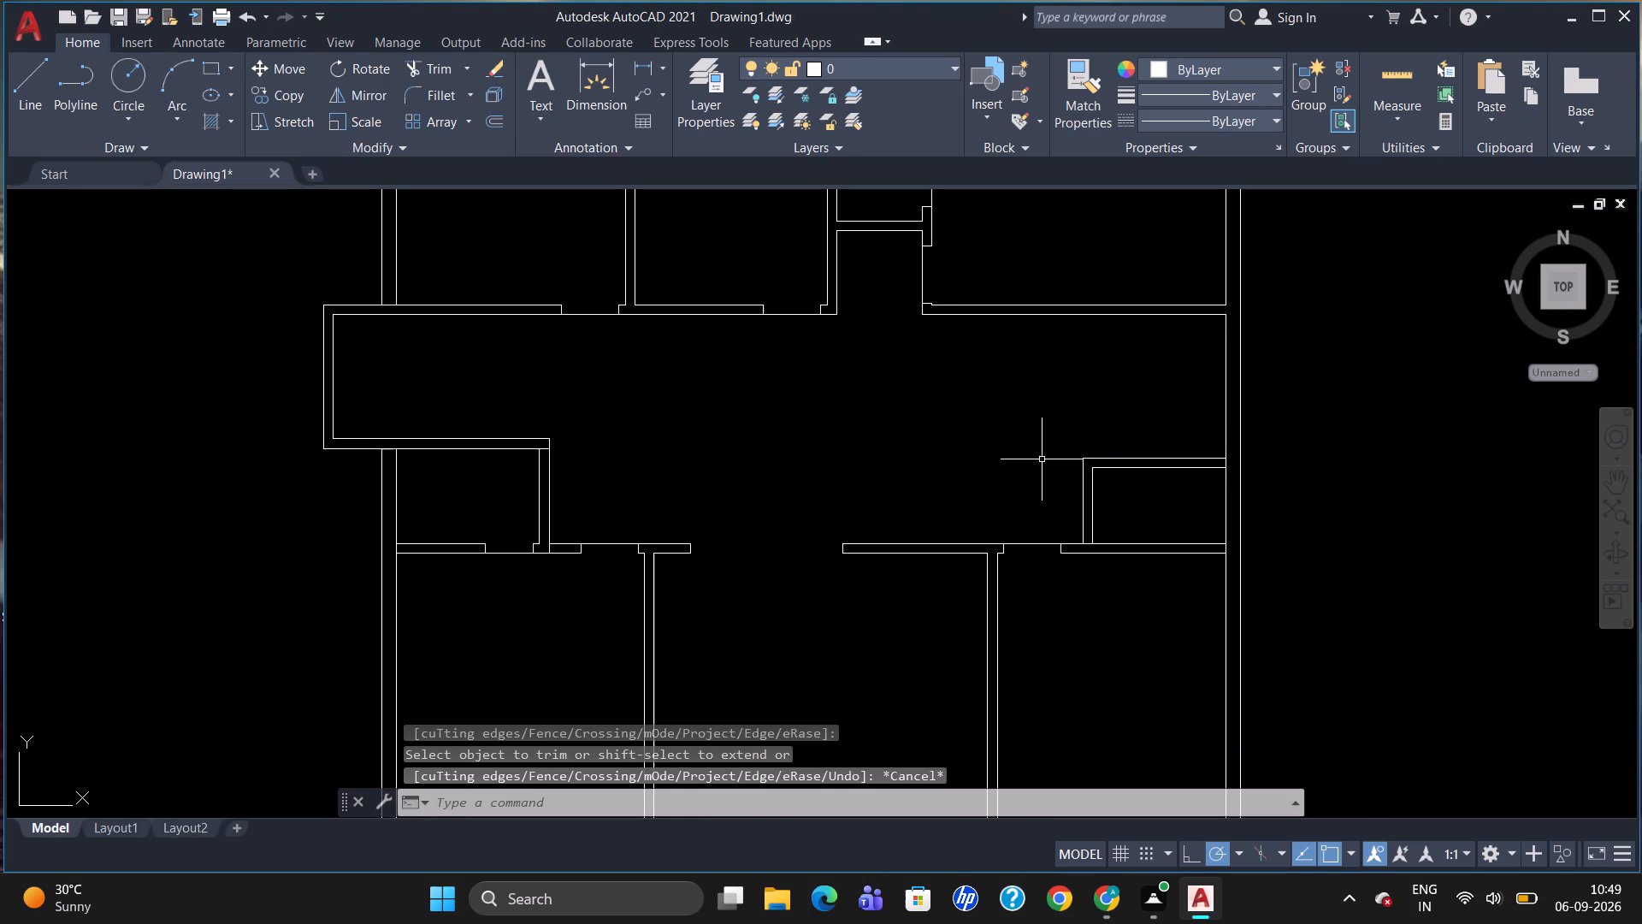
Draw a door jamb line across the small room's left wall, 4" below its inner top-left corner.
scroll(1120, 459, "up", 2)
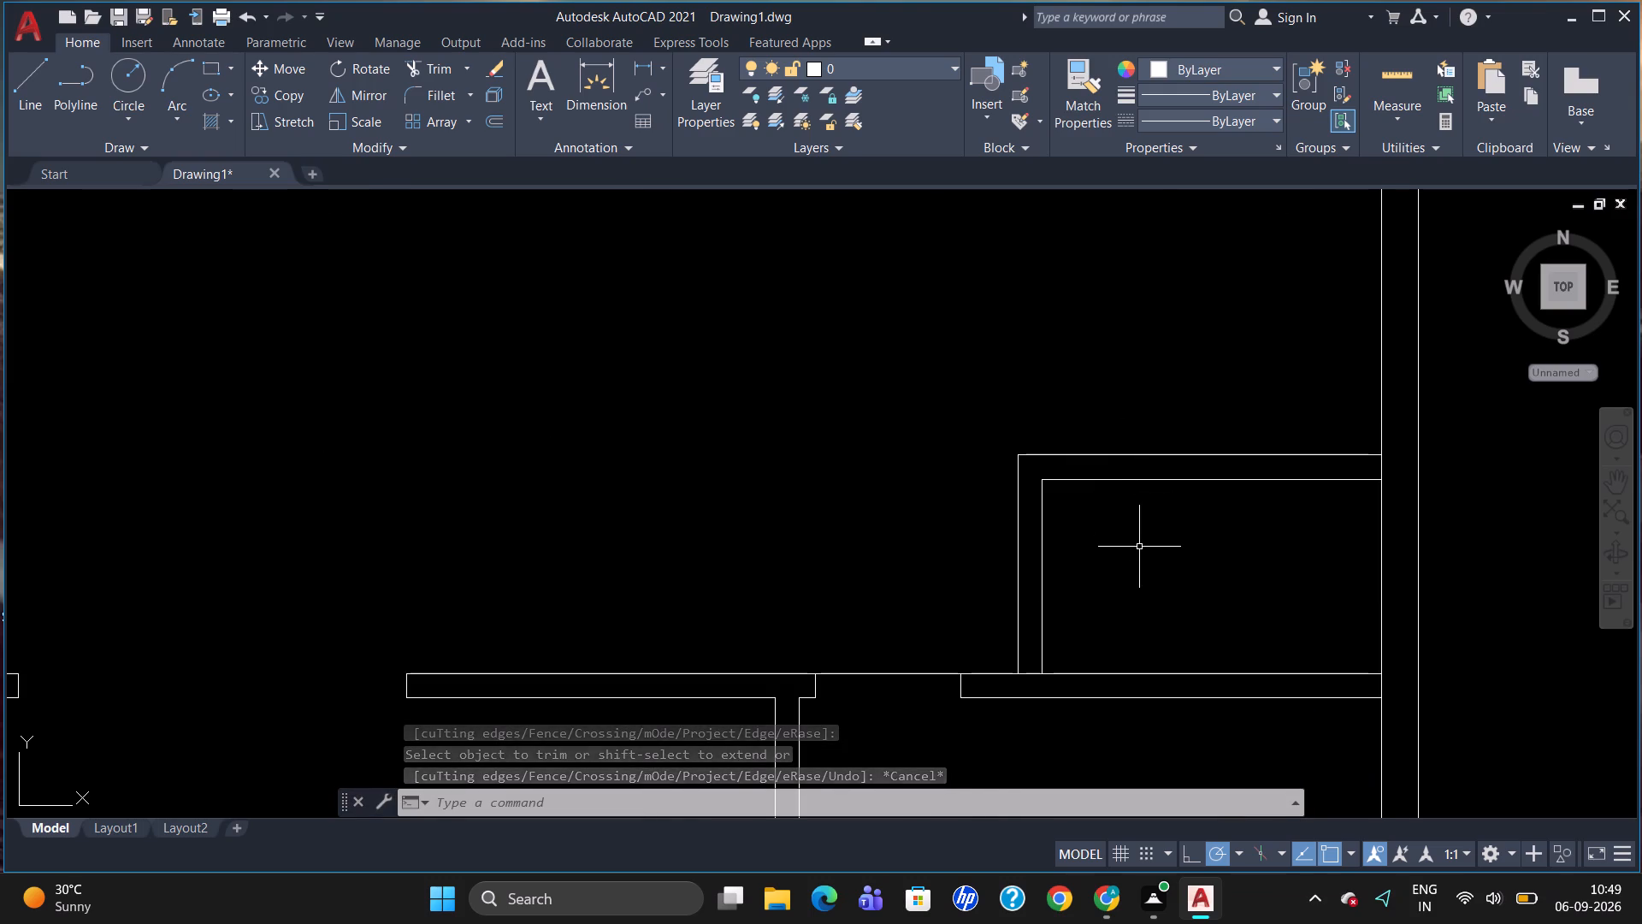
key("l")
key("Return")
type("TK")
key("Return")
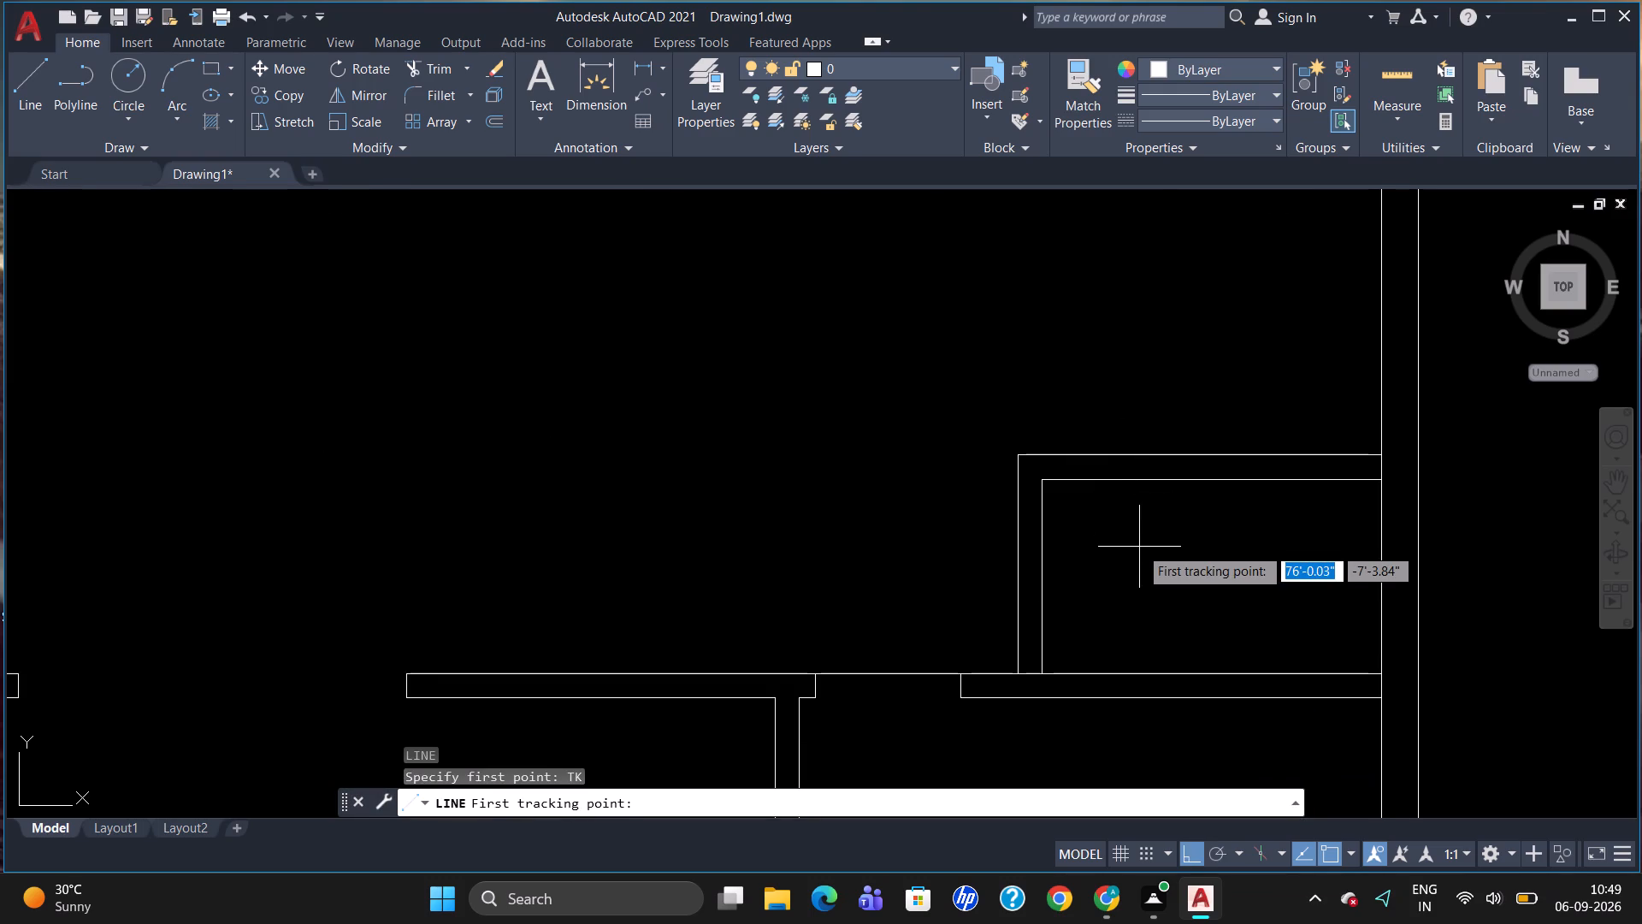
left_click(1043, 480)
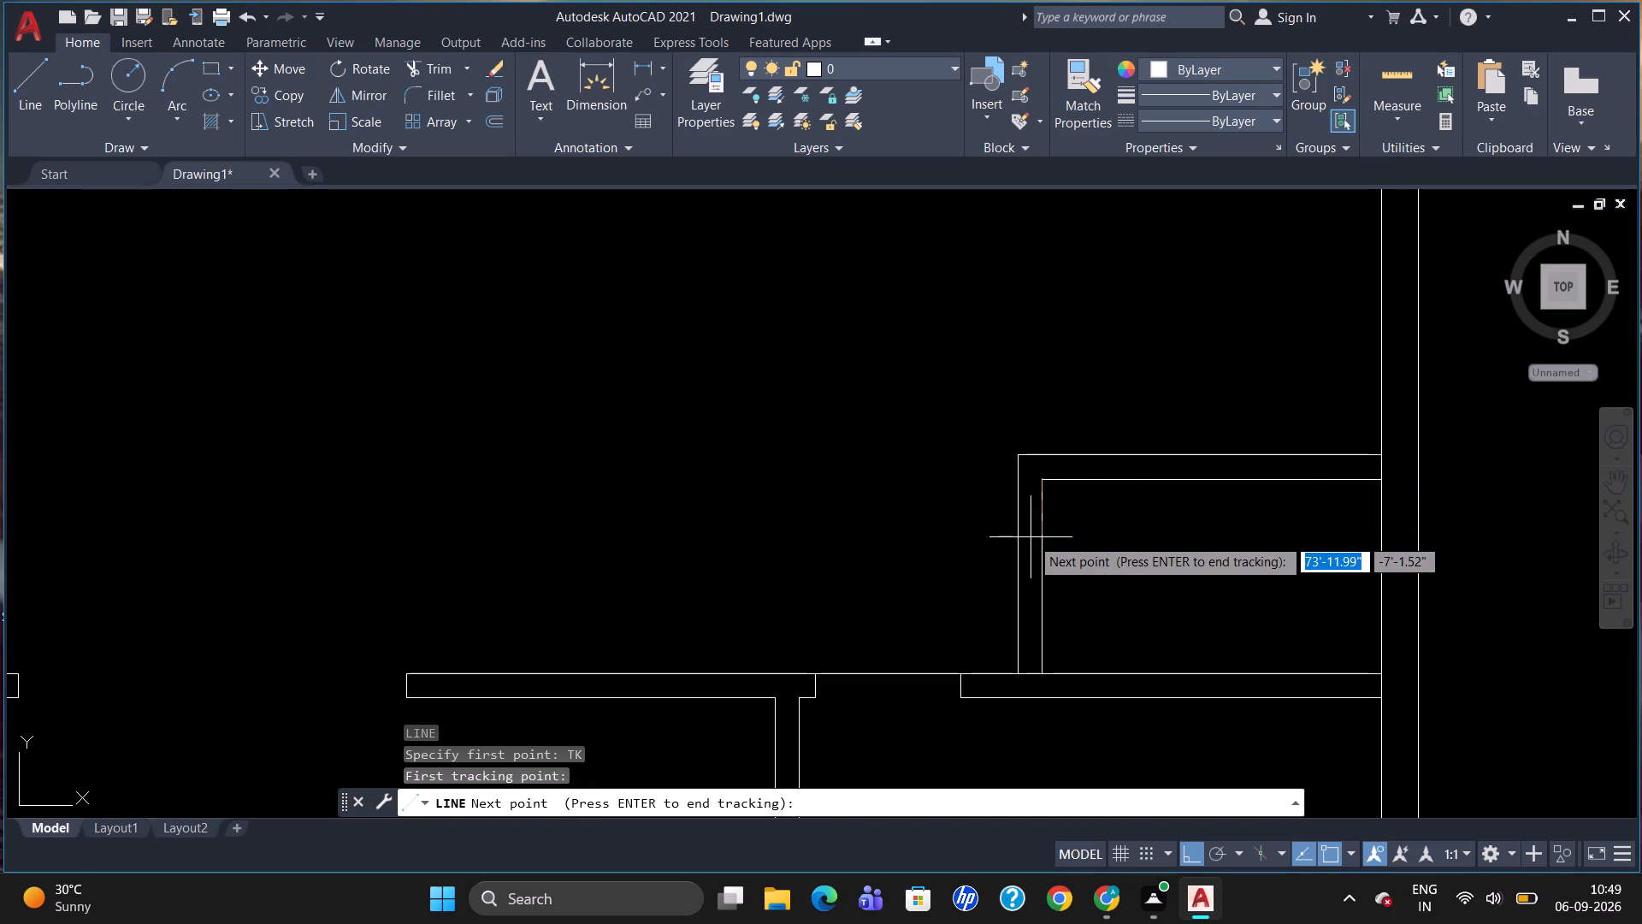
key("4")
key("shift+quotedbl")
key("Return")
key("Return")
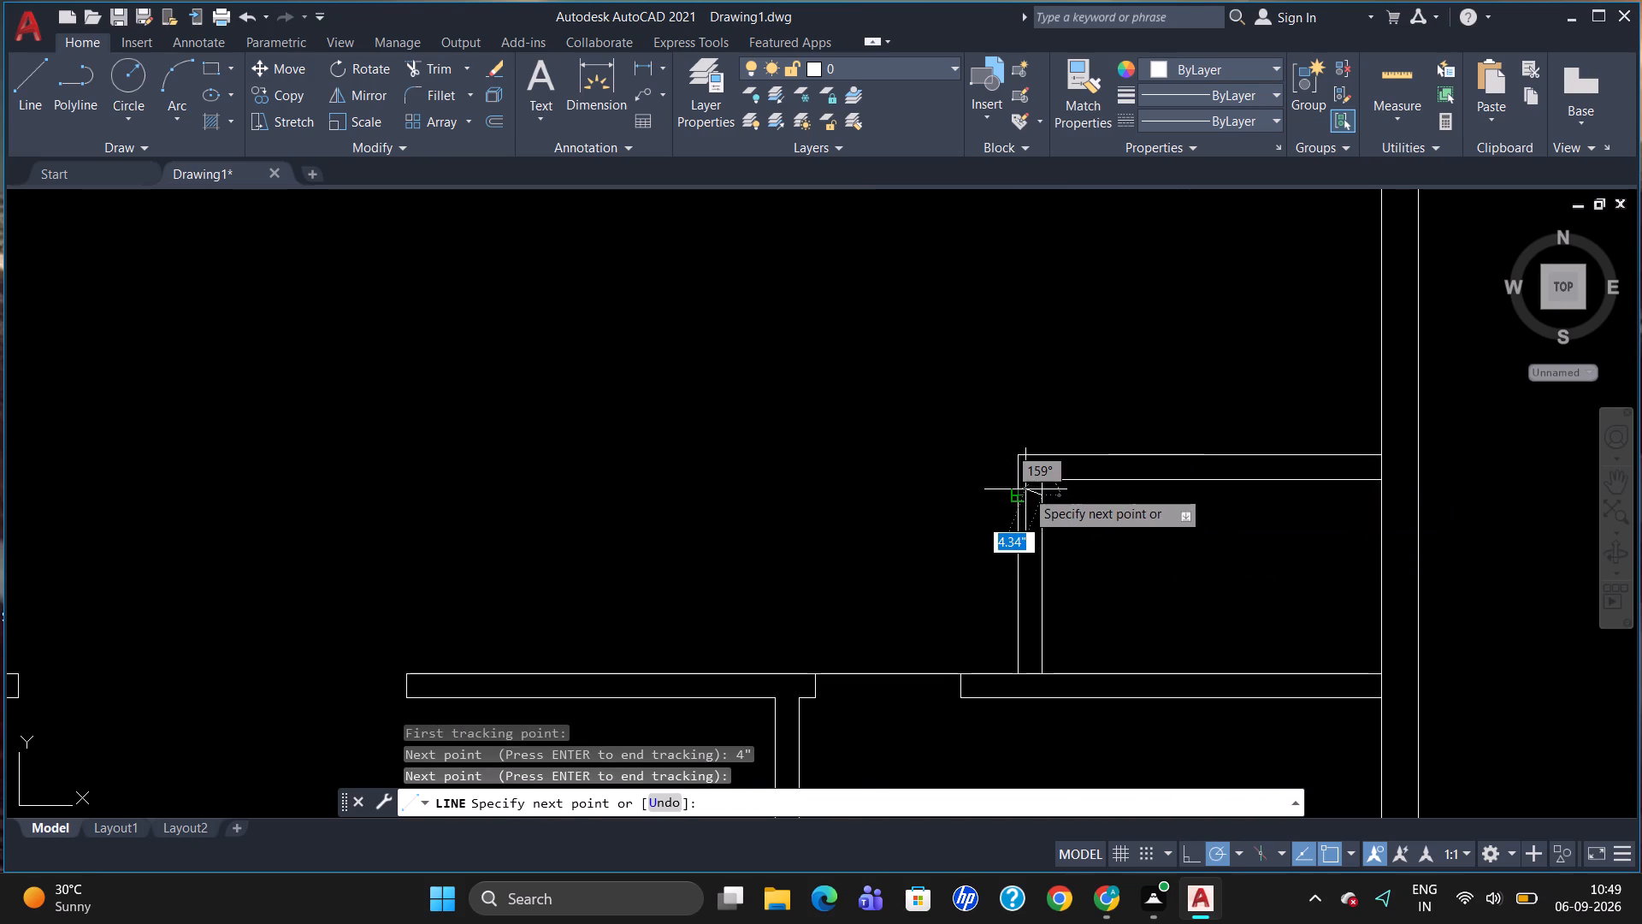
left_click(1019, 497)
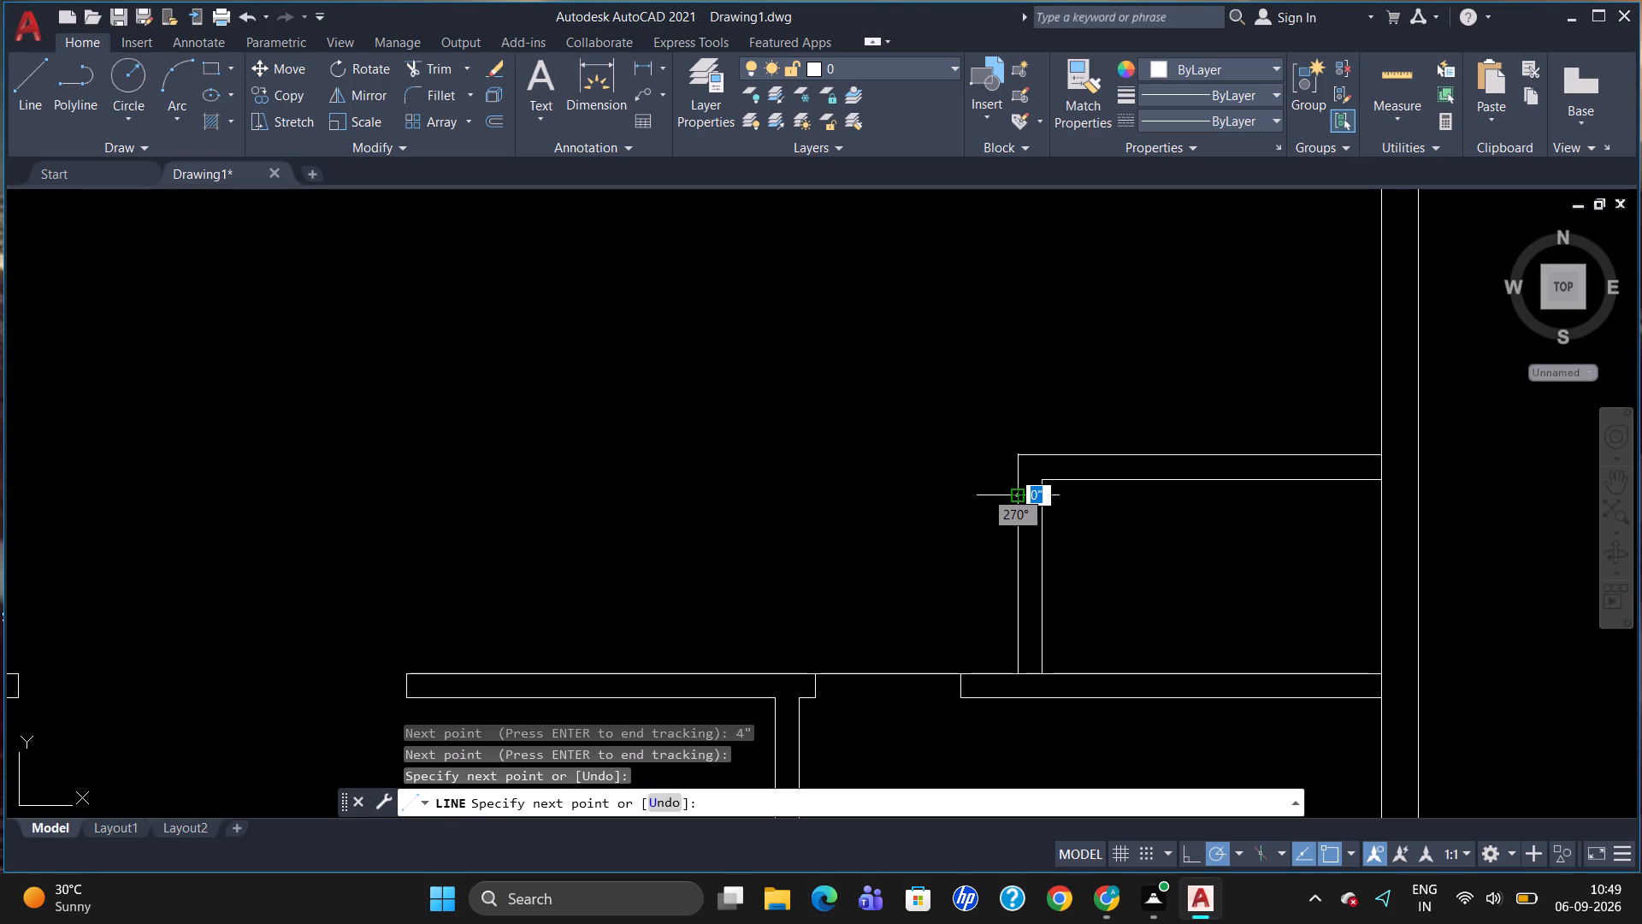
key("Escape")
Offset the new jamb line 2'6" downward to mark the small room's door opening.
key("o")
key("Return")
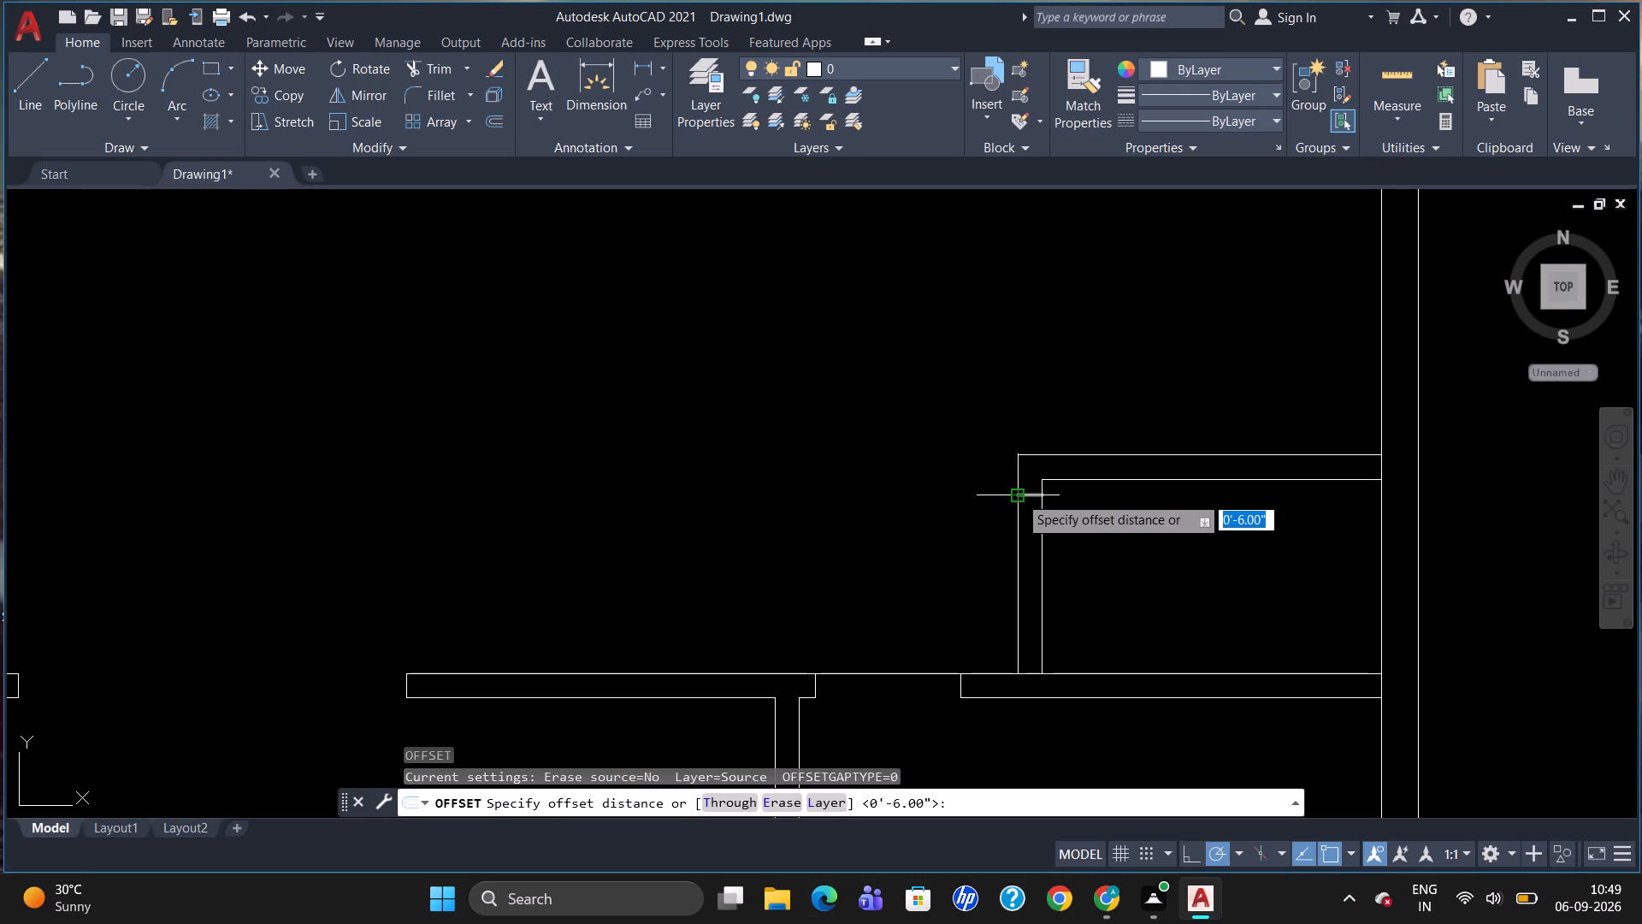
type("2'6\"")
key("shift+Return")
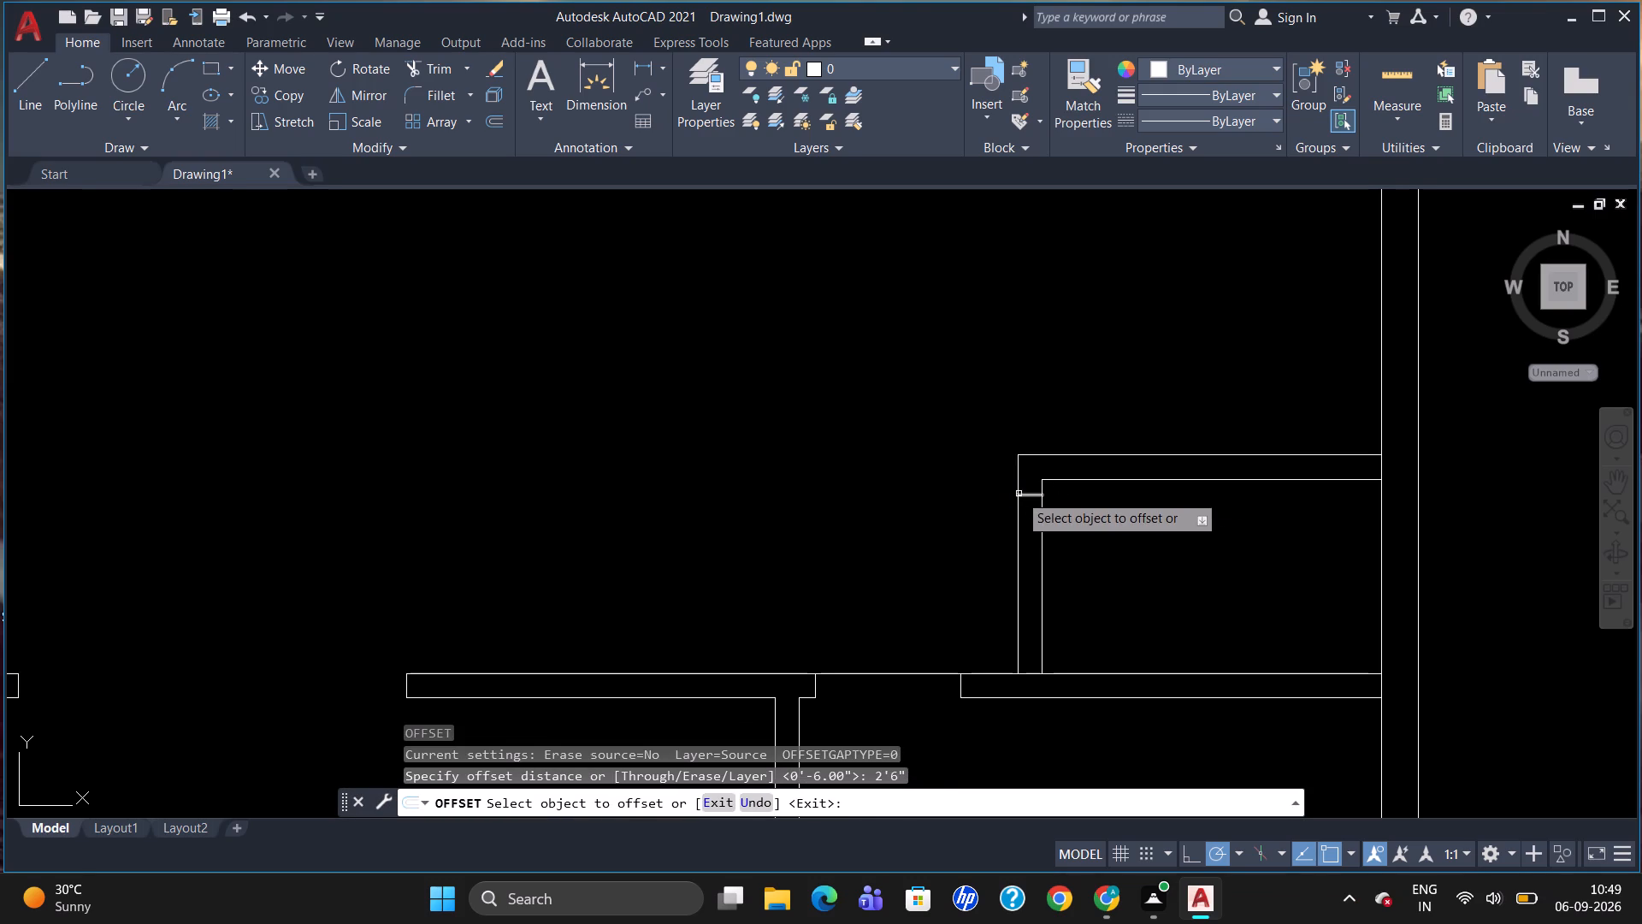
left_click(1032, 496)
left_click(1030, 542)
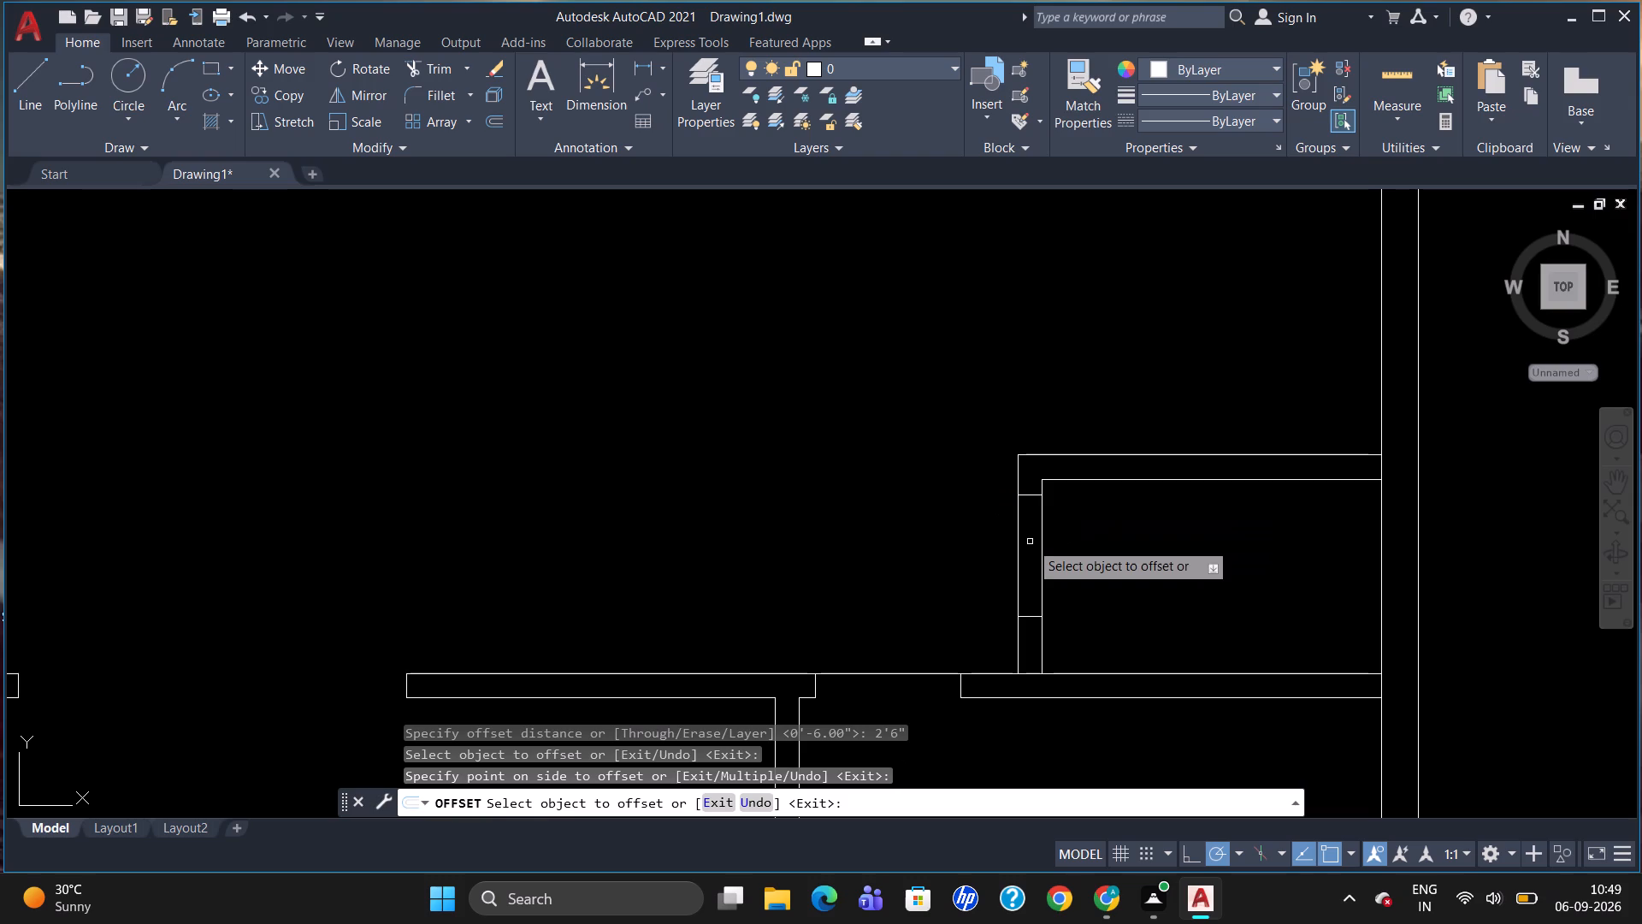
key("Escape")
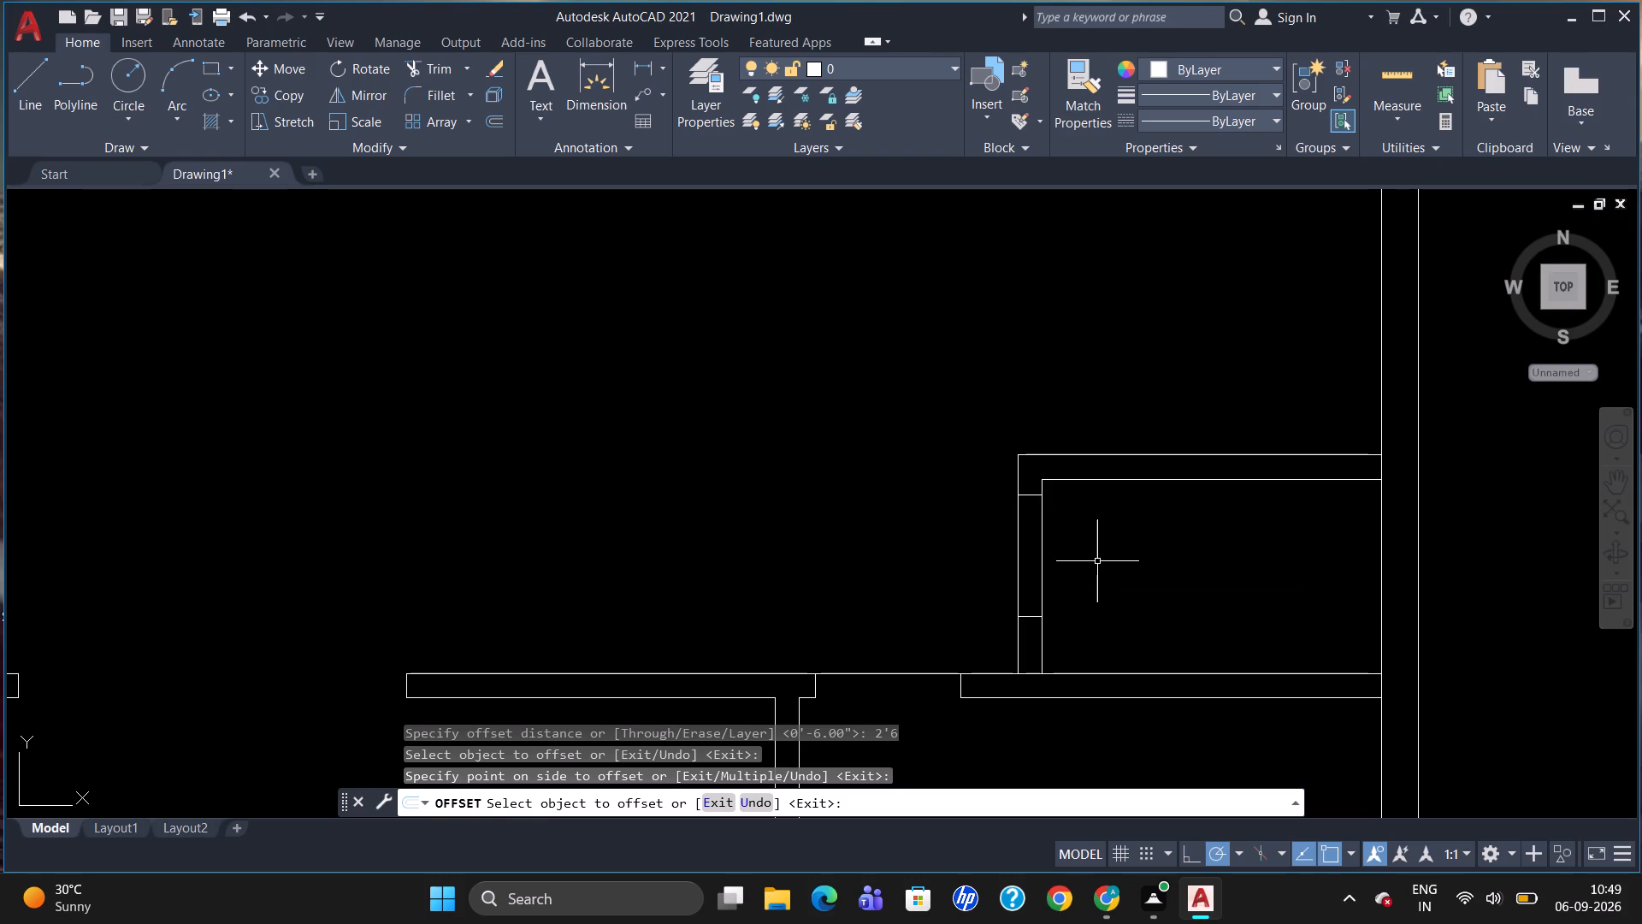
Trim the left wall's inner line between the small room's two jamb lines.
type("TR")
key("Return")
key("Return")
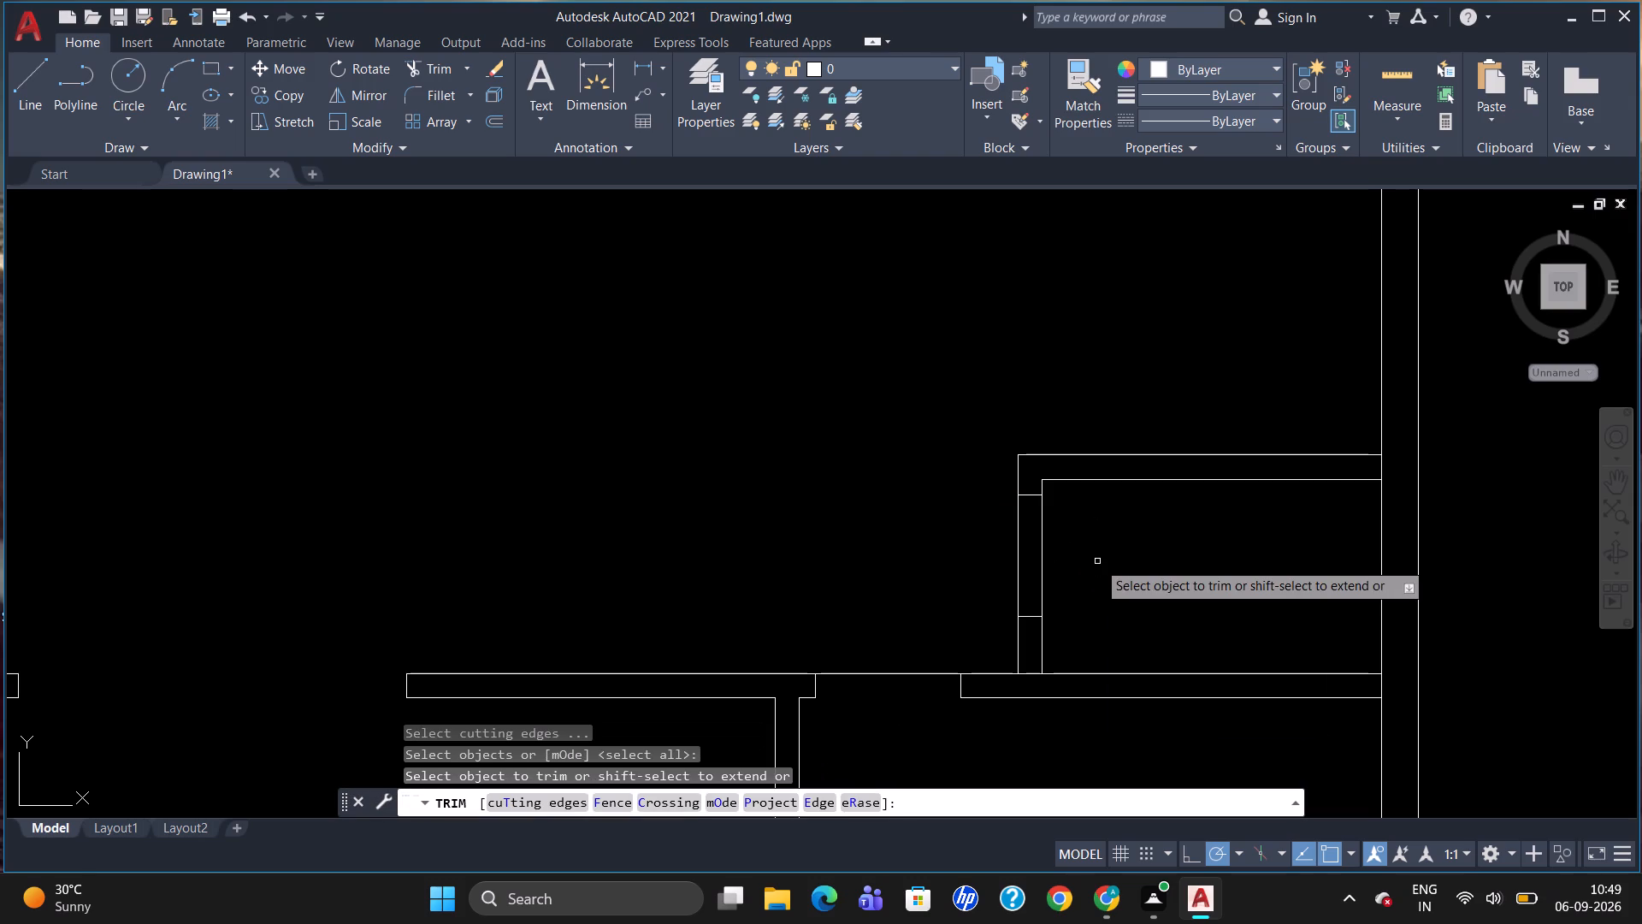
left_click(1045, 554)
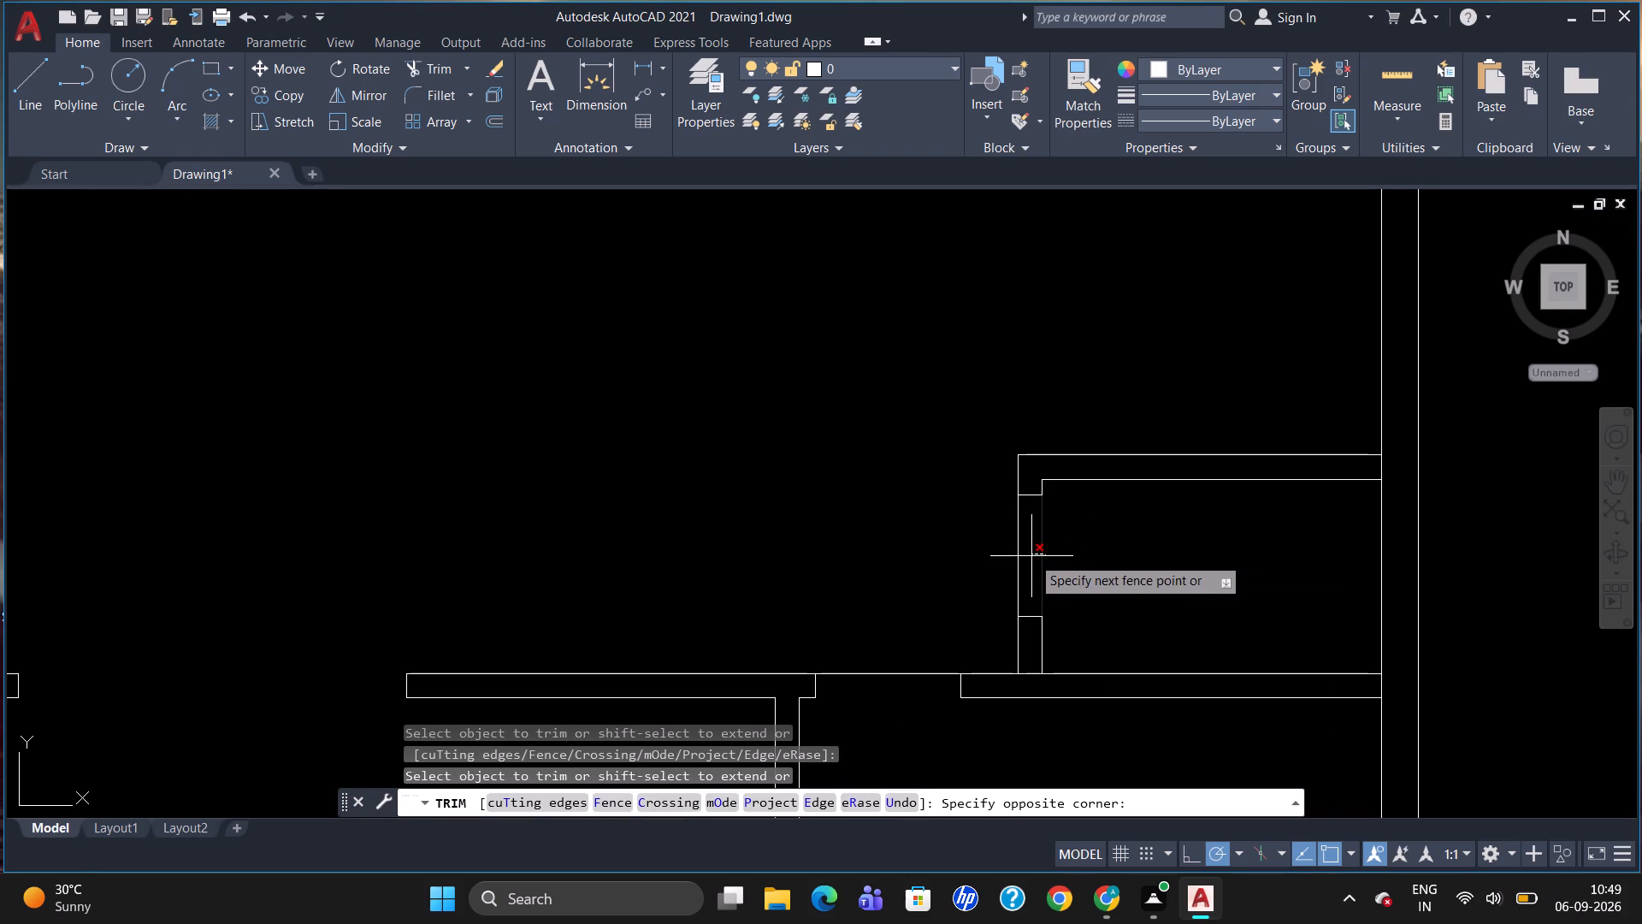
left_click(1031, 556)
key("Escape")
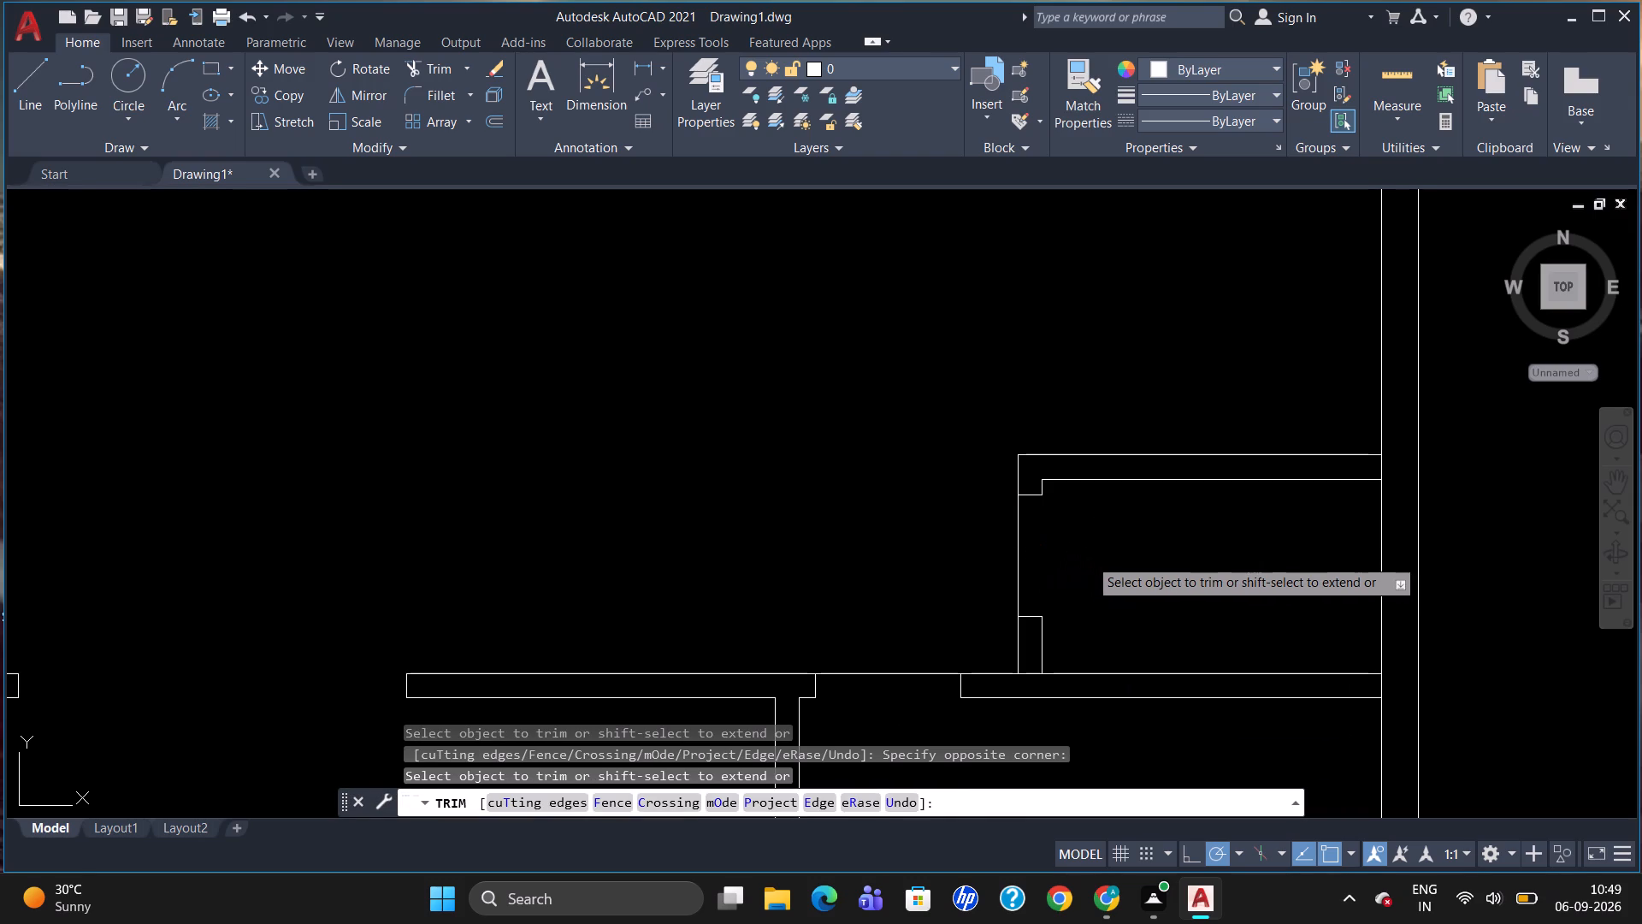
Examine the overall wall layout of the floor plan and the area around the small room.
scroll(1099, 565, "down", 2)
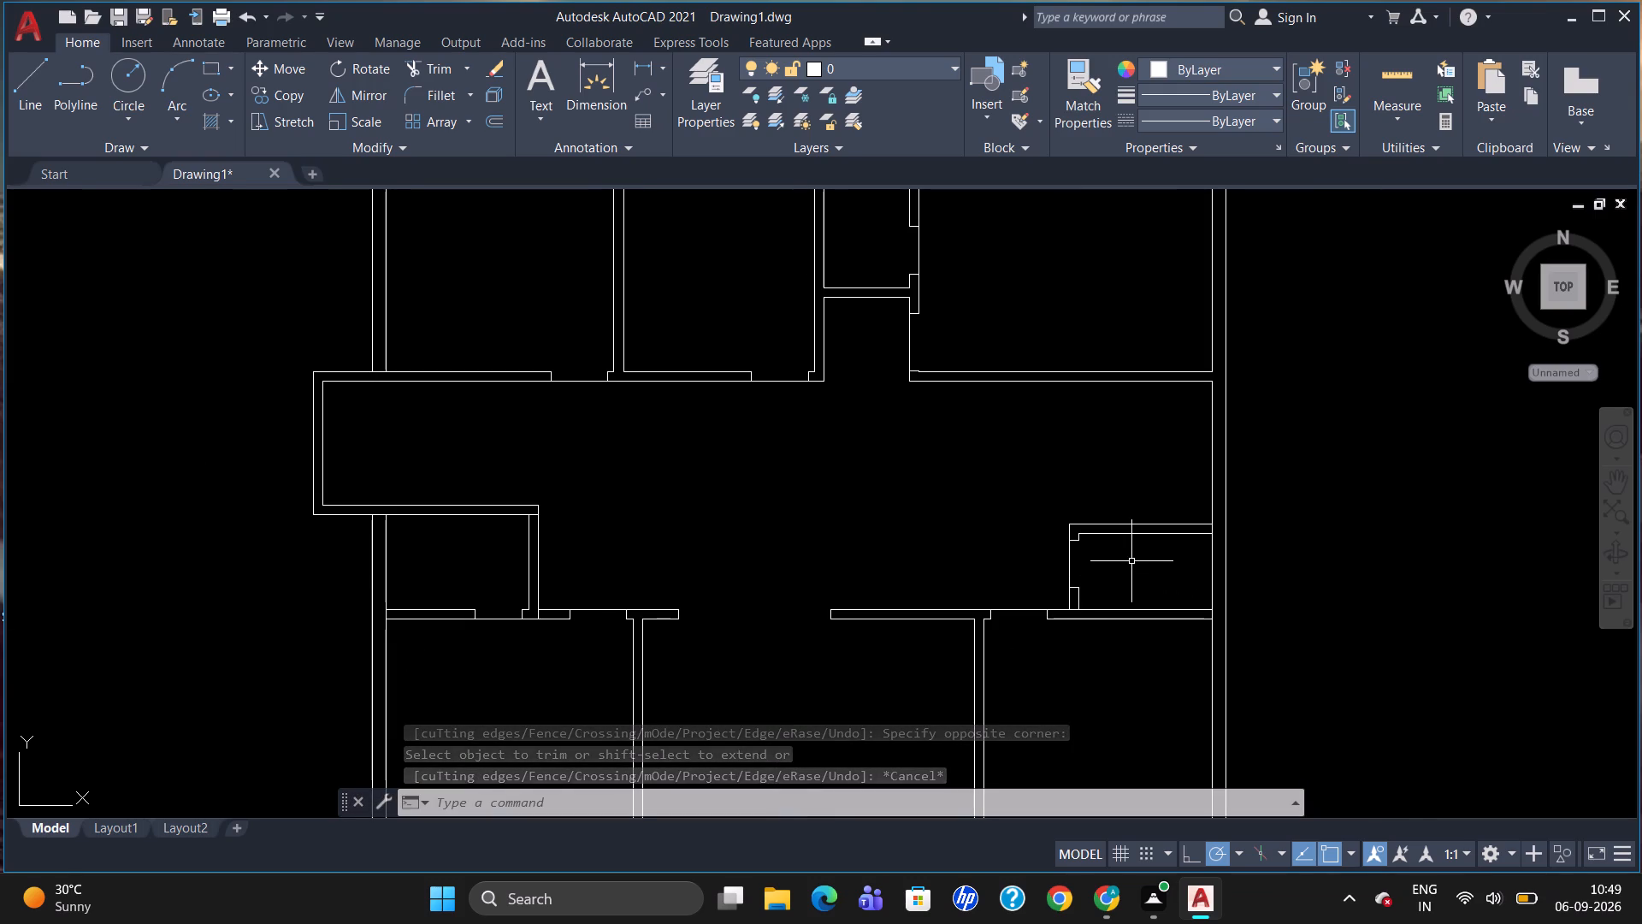
scroll(1149, 422, "up", 1)
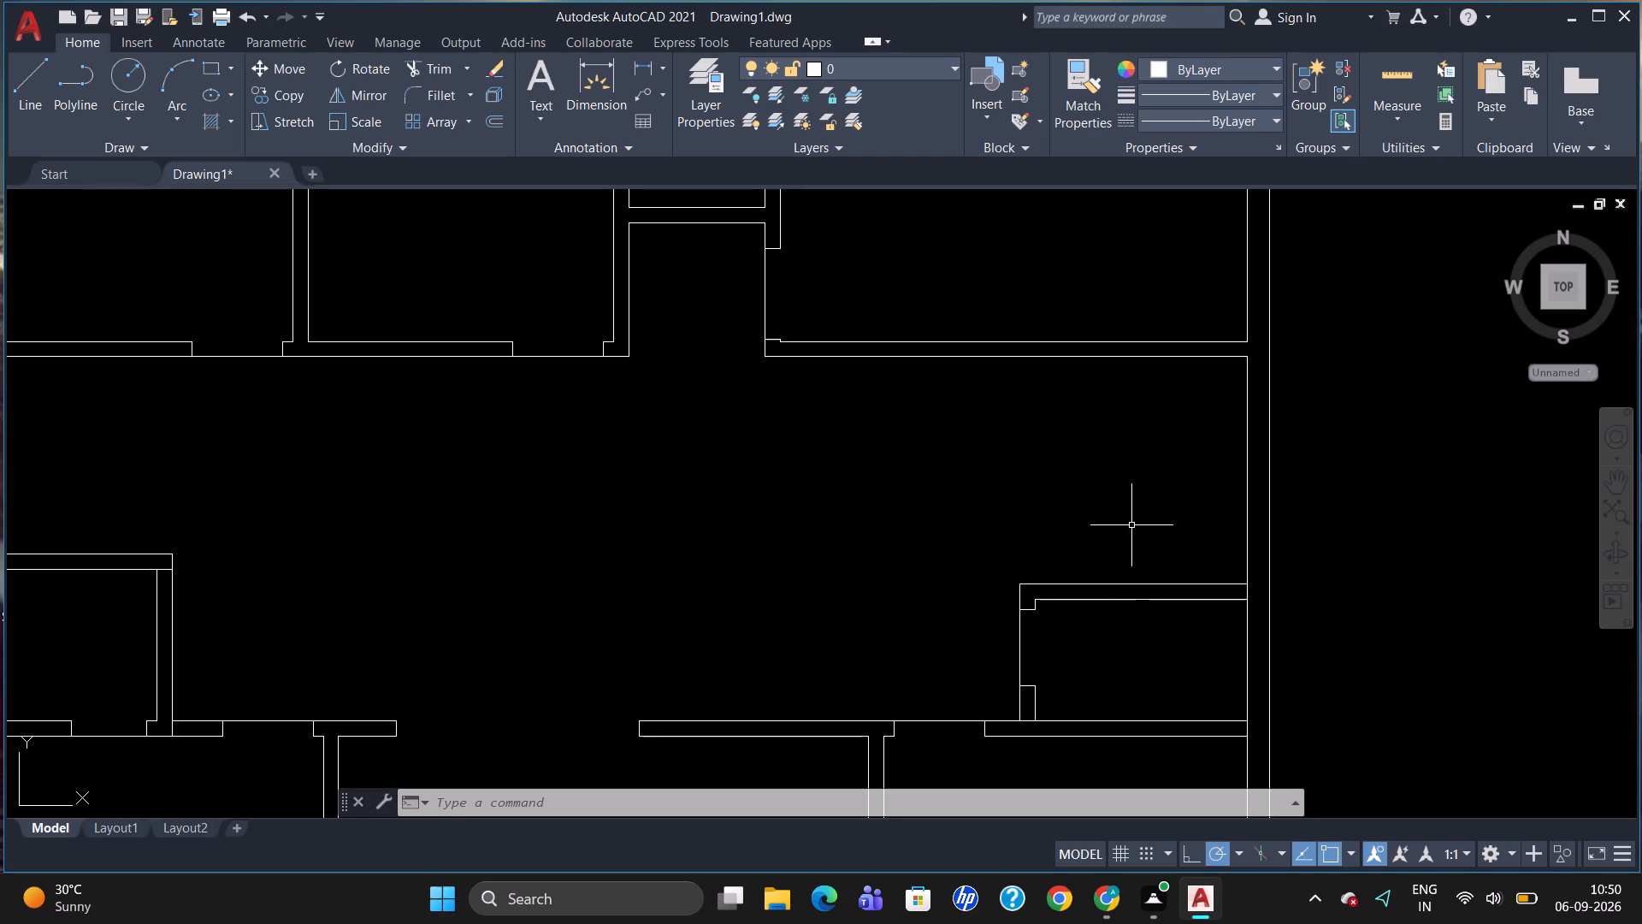
scroll(1193, 461, "down", 4)
scroll(1290, 494, "up", 3)
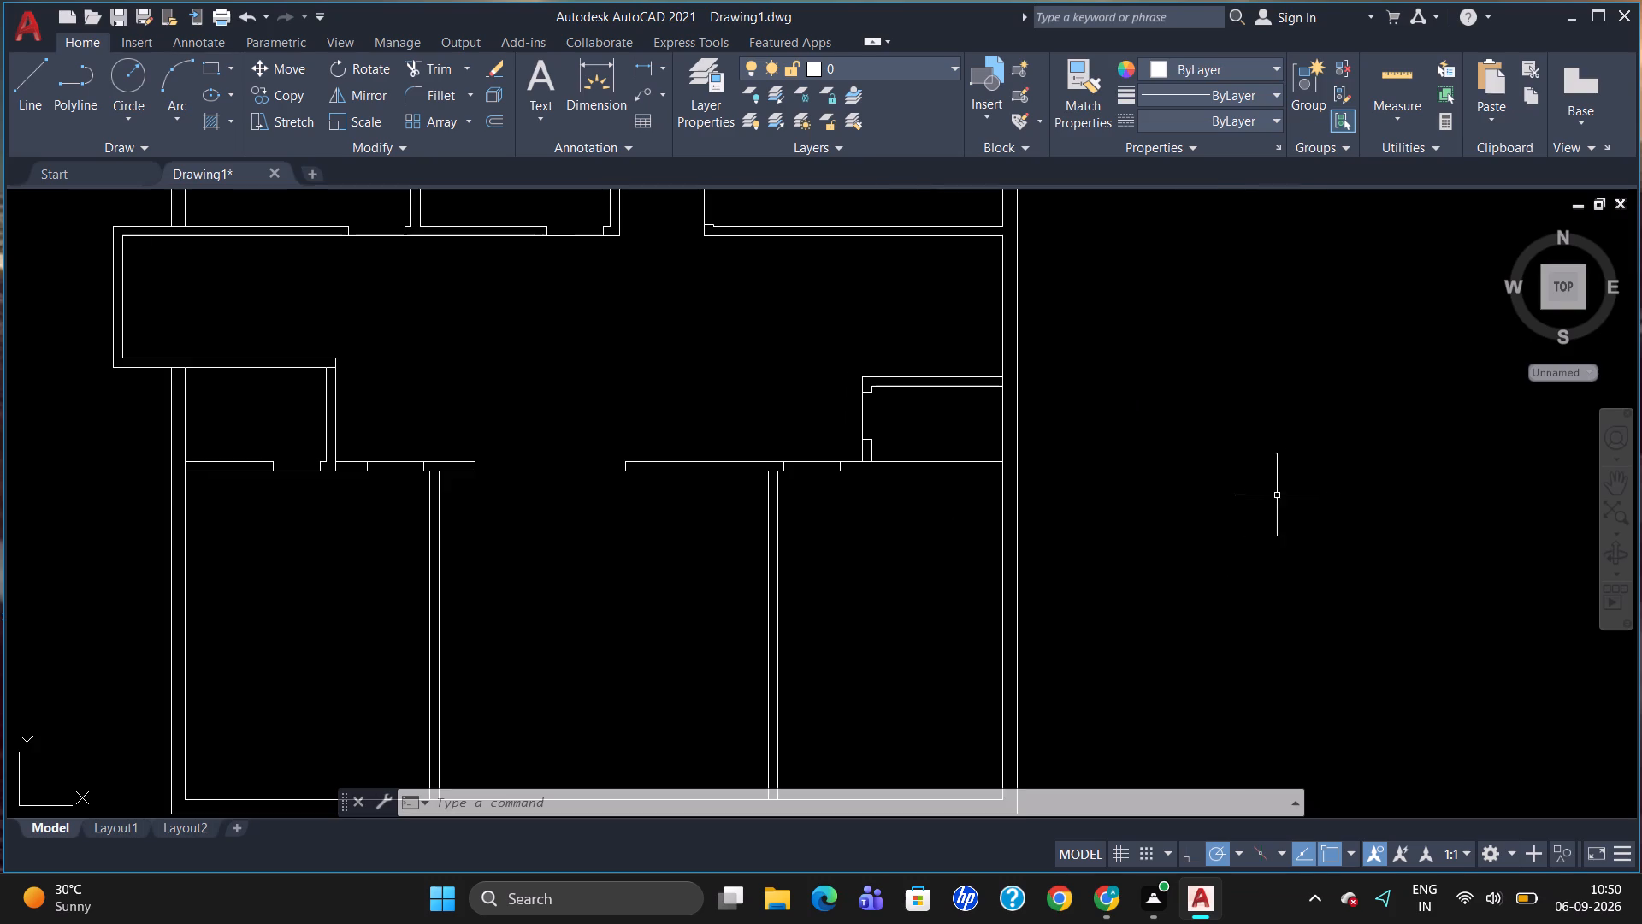
scroll(1197, 514, "down", 2)
scroll(939, 512, "up", 1)
scroll(954, 562, "down", 1)
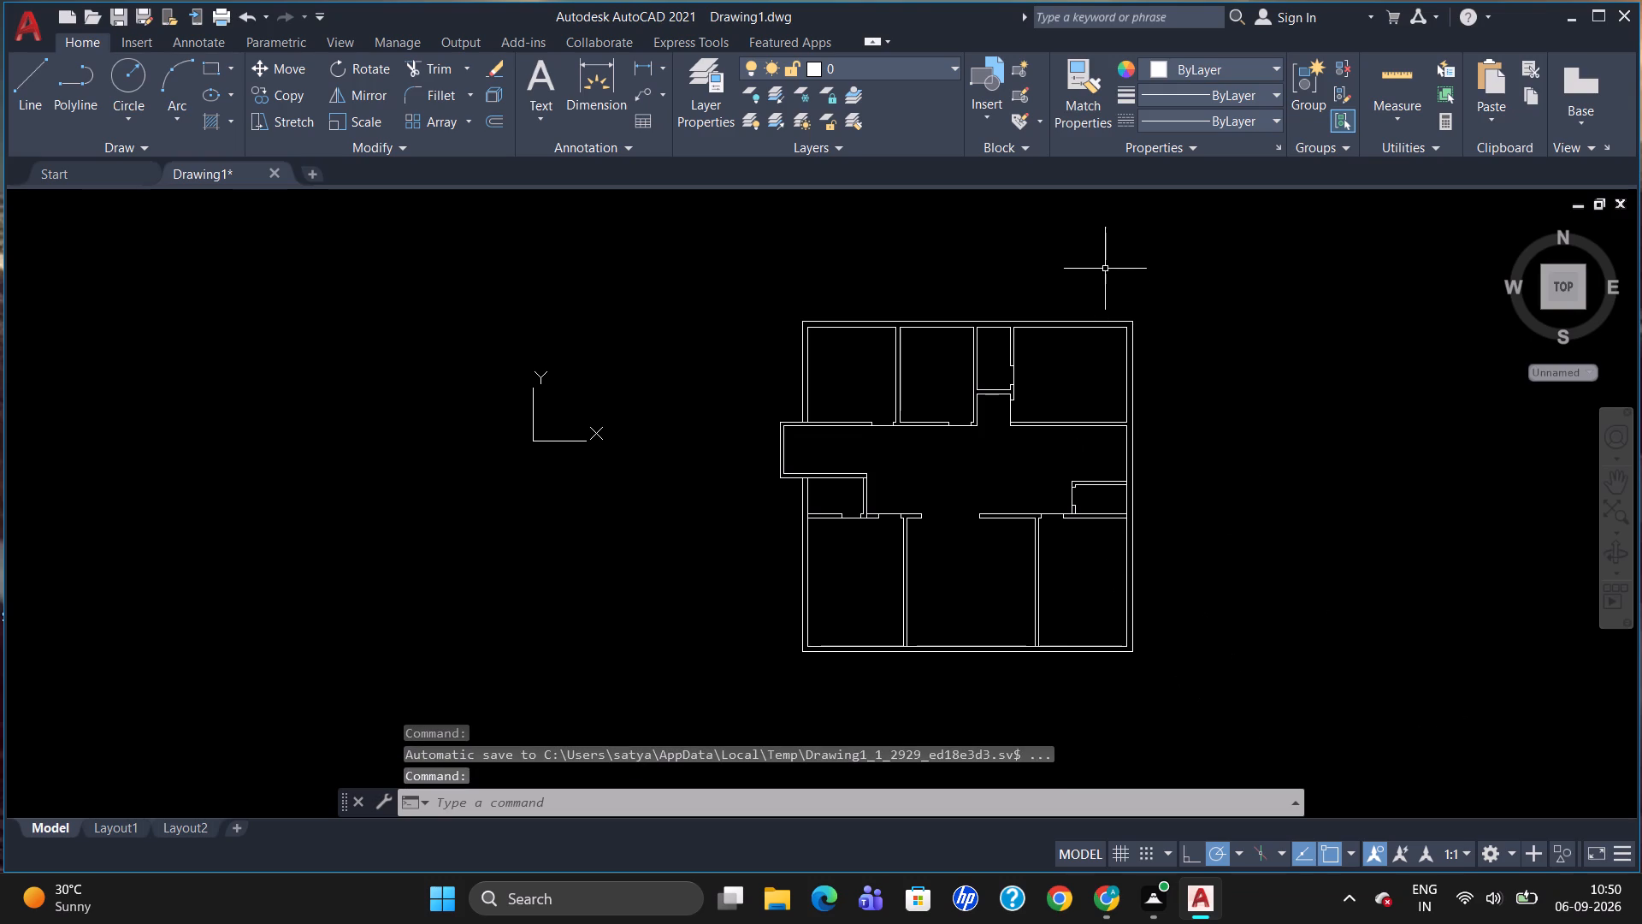
scroll(1113, 459, "up", 2)
scroll(1031, 432, "up", 2)
scroll(1099, 550, "down", 2)
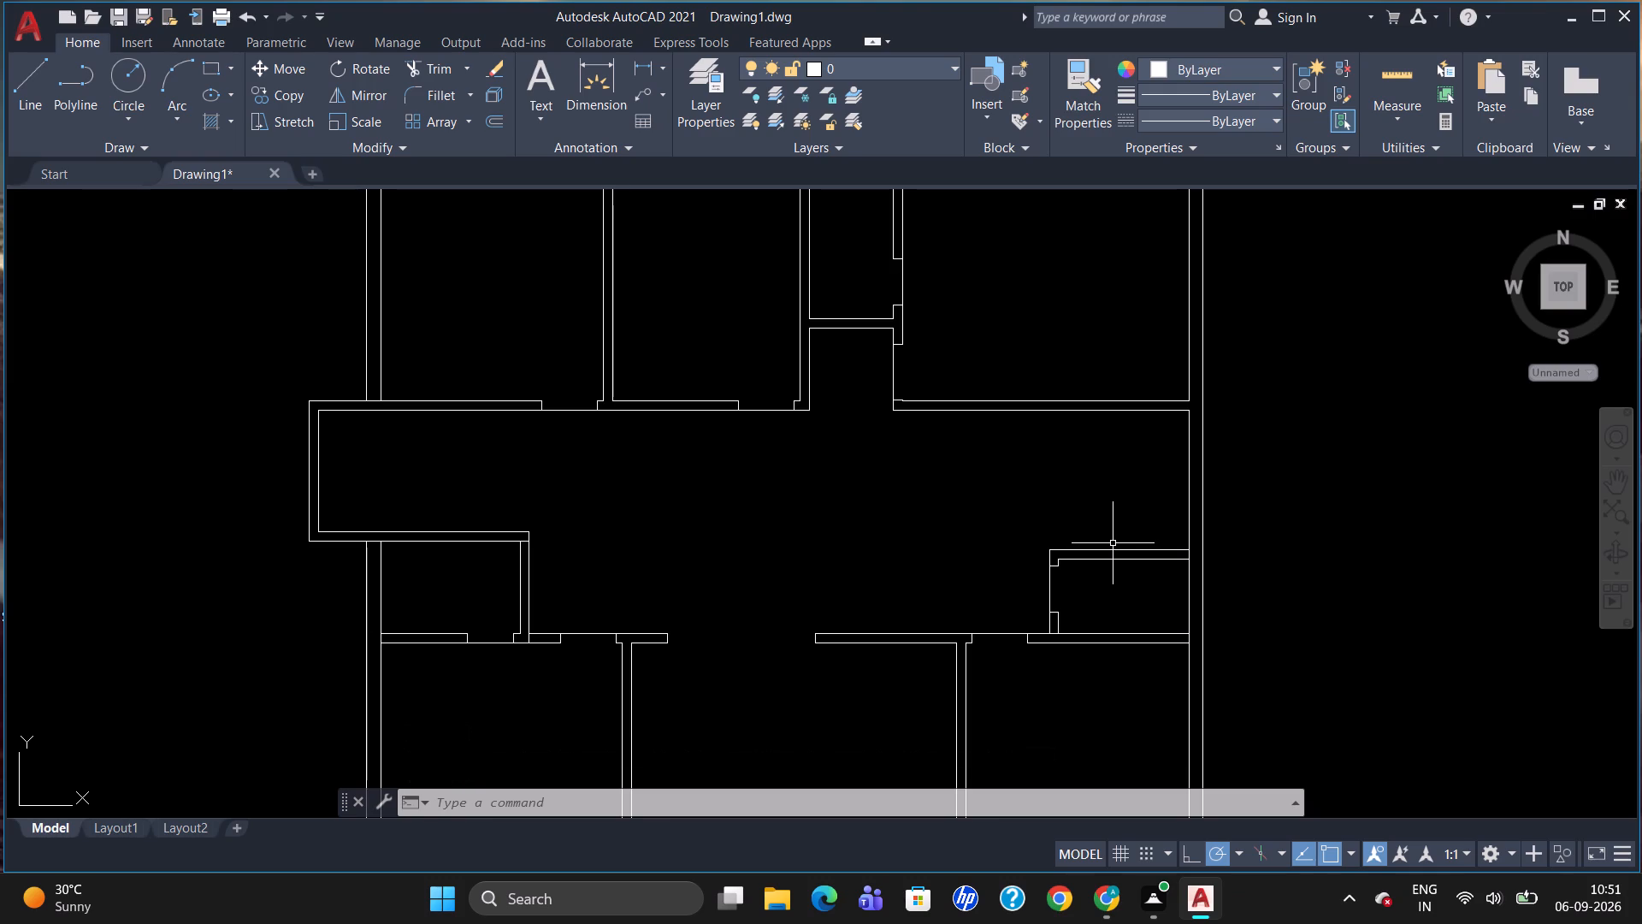
Draw a line about 1'-1.5" leftward from the small room's outer left wall, level with its top wall's inner line, continuing 6'5" upward.
scroll(1051, 565, "up", 1)
key("l")
key("Return")
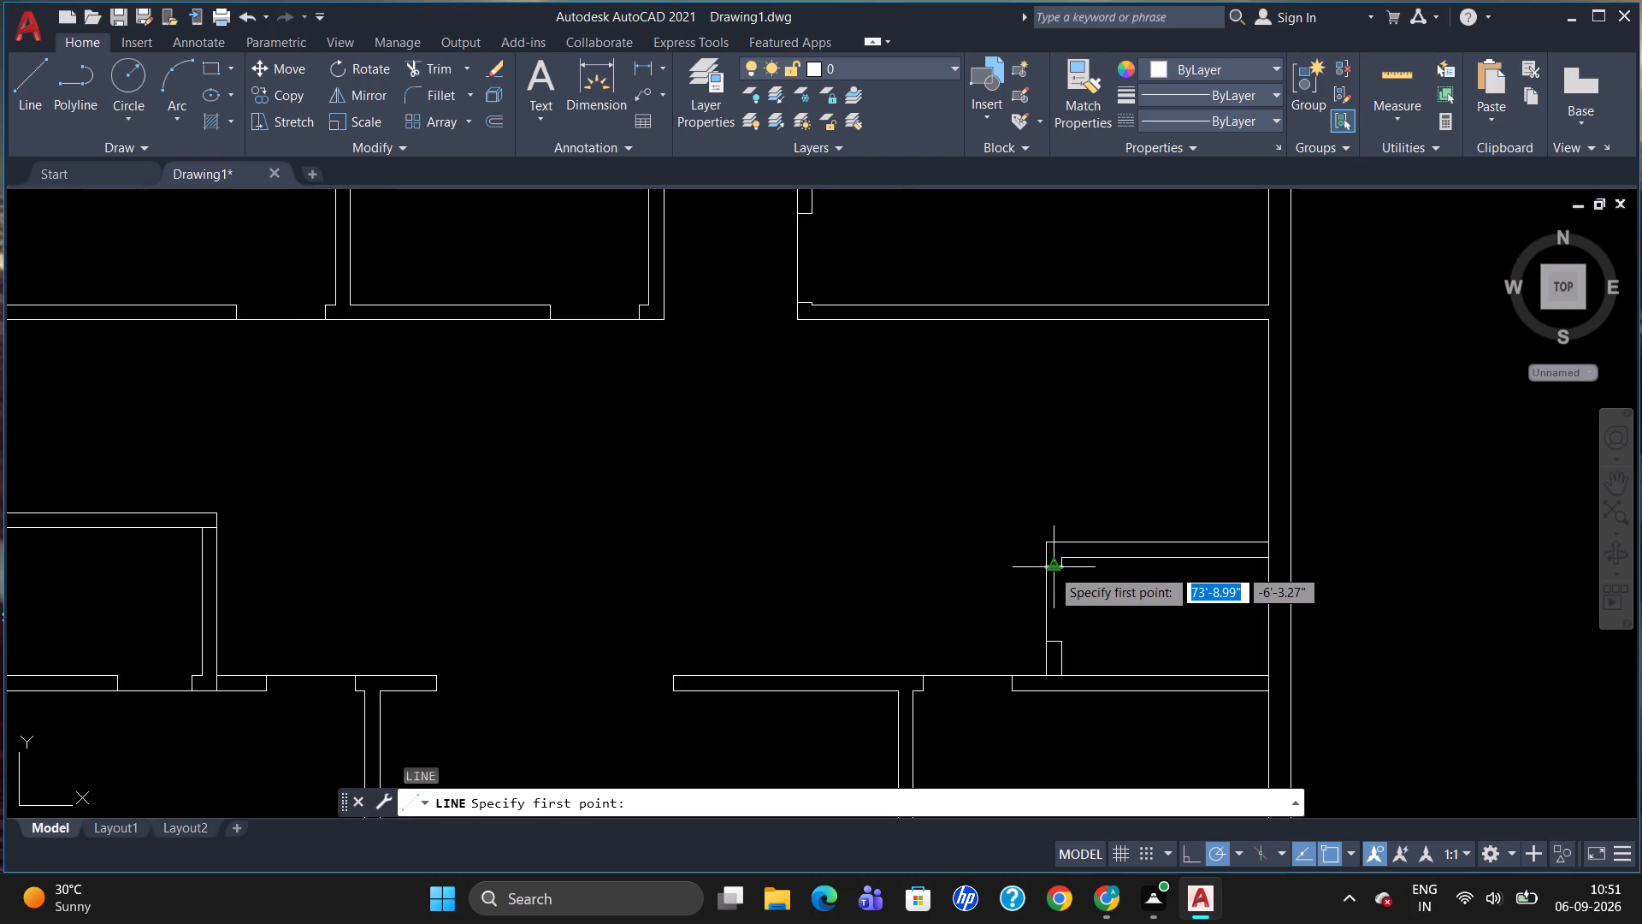
scroll(1052, 568, "up", 2)
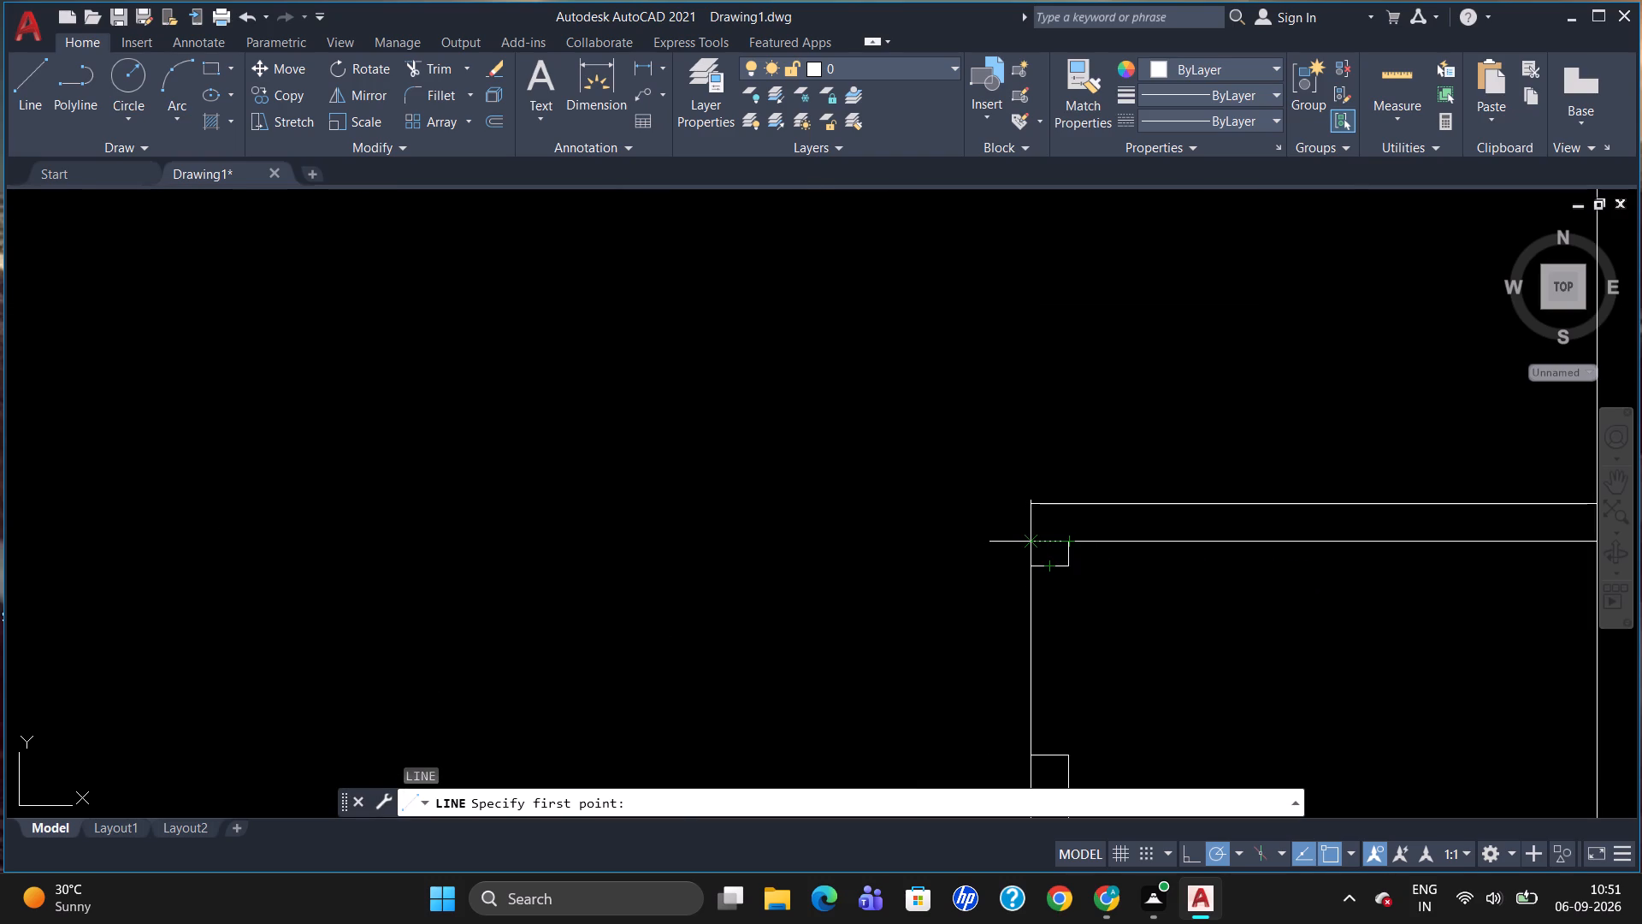
left_click(1026, 542)
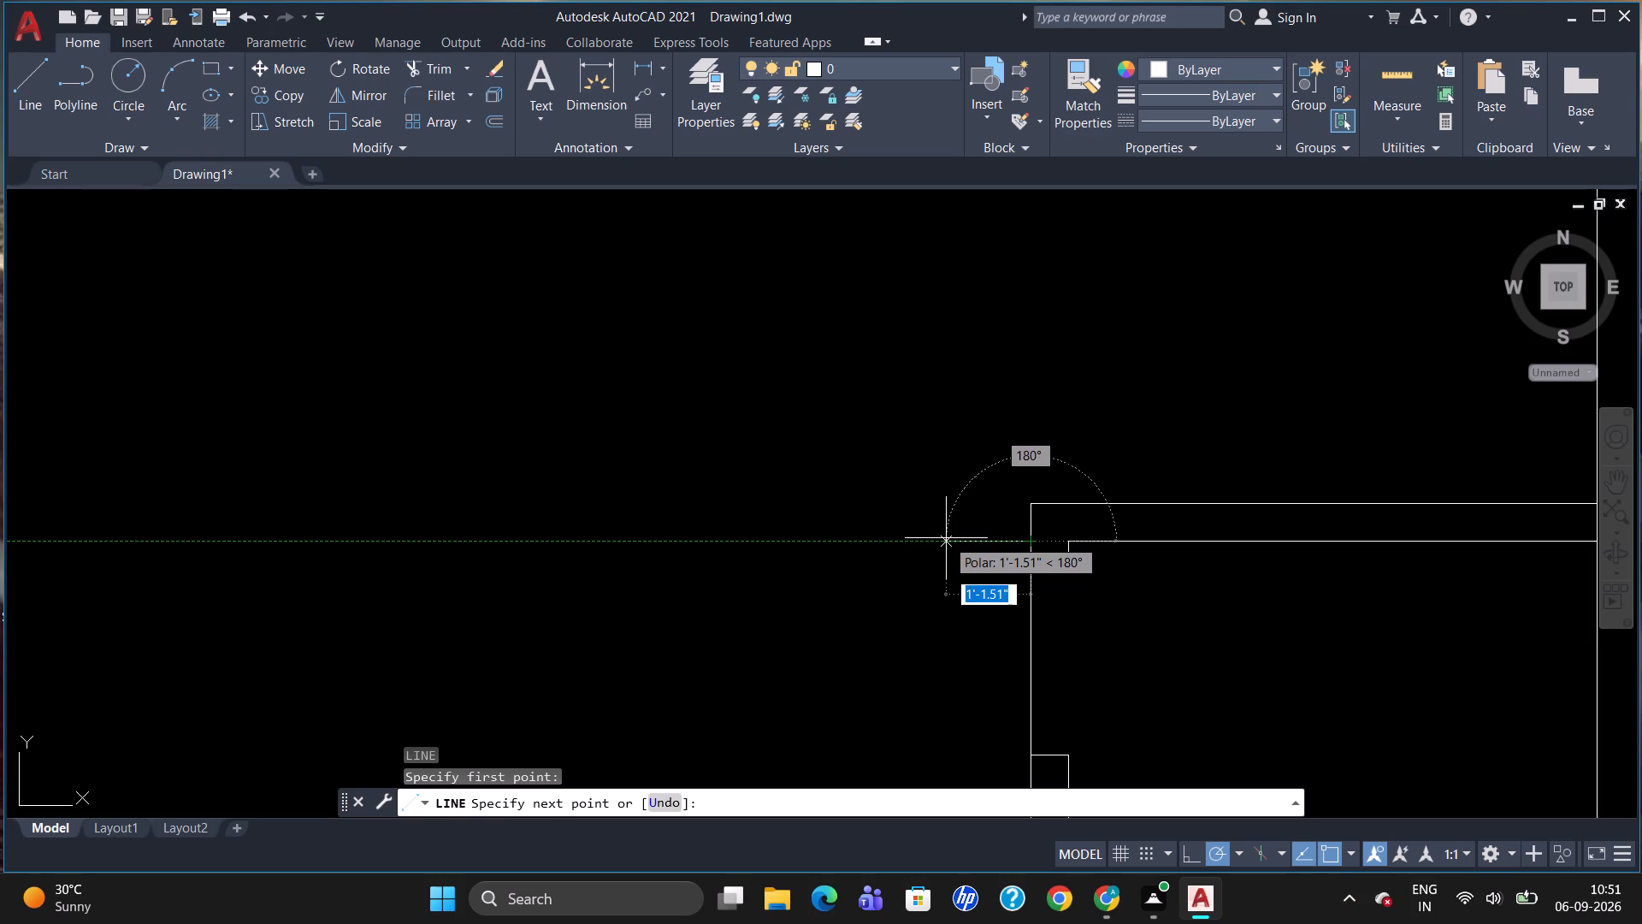
left_click(946, 536)
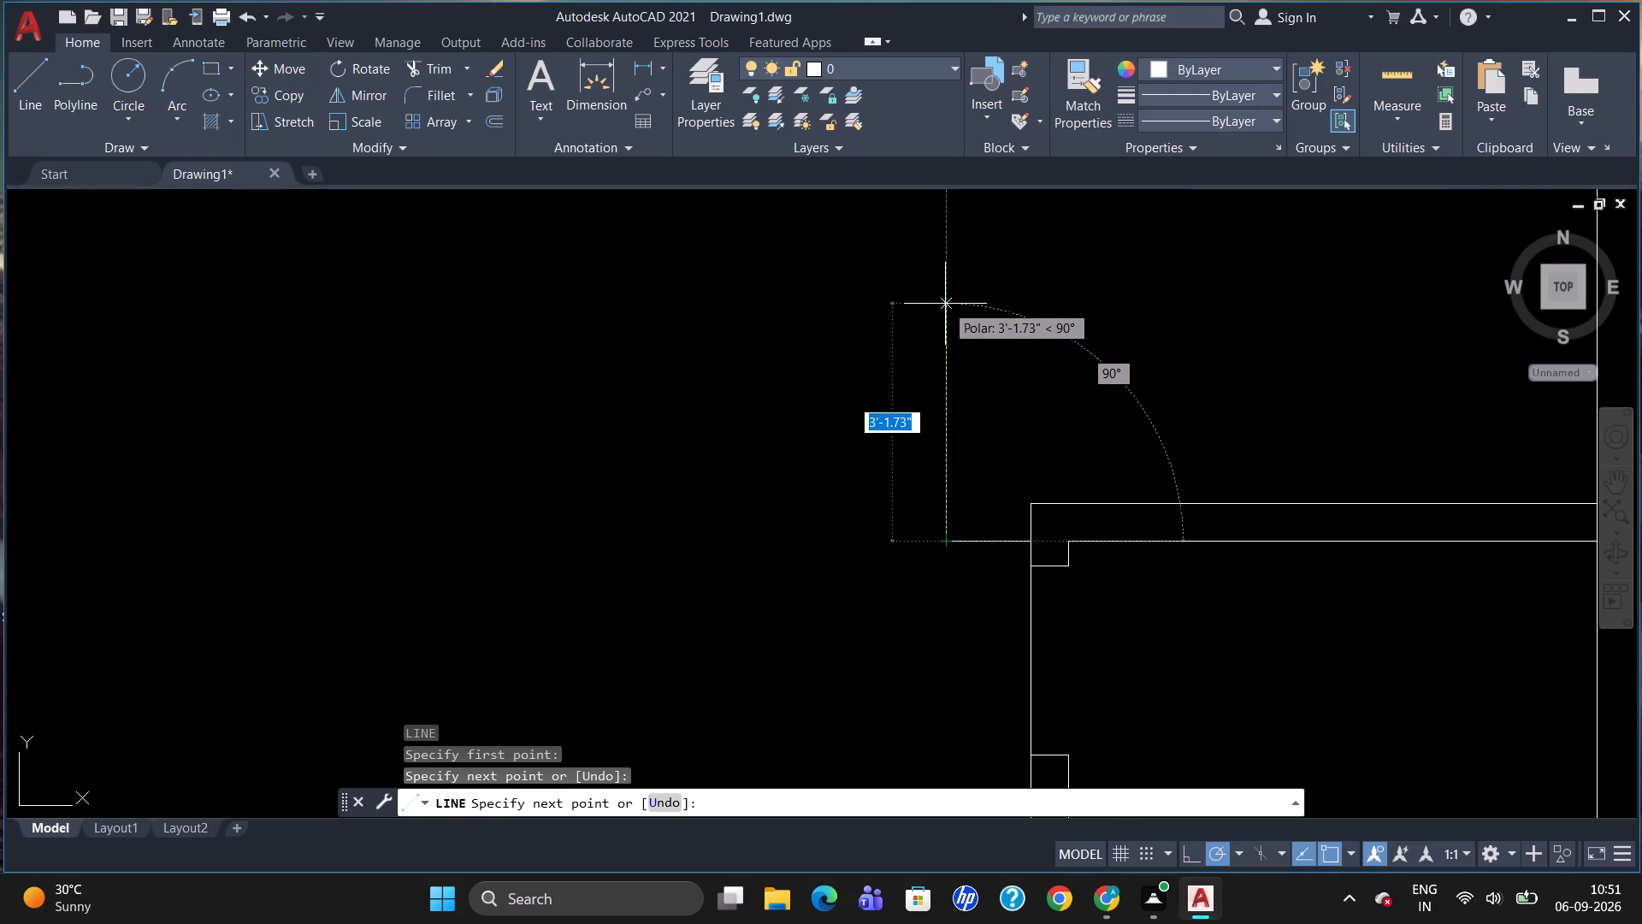
type("6'")
key("5")
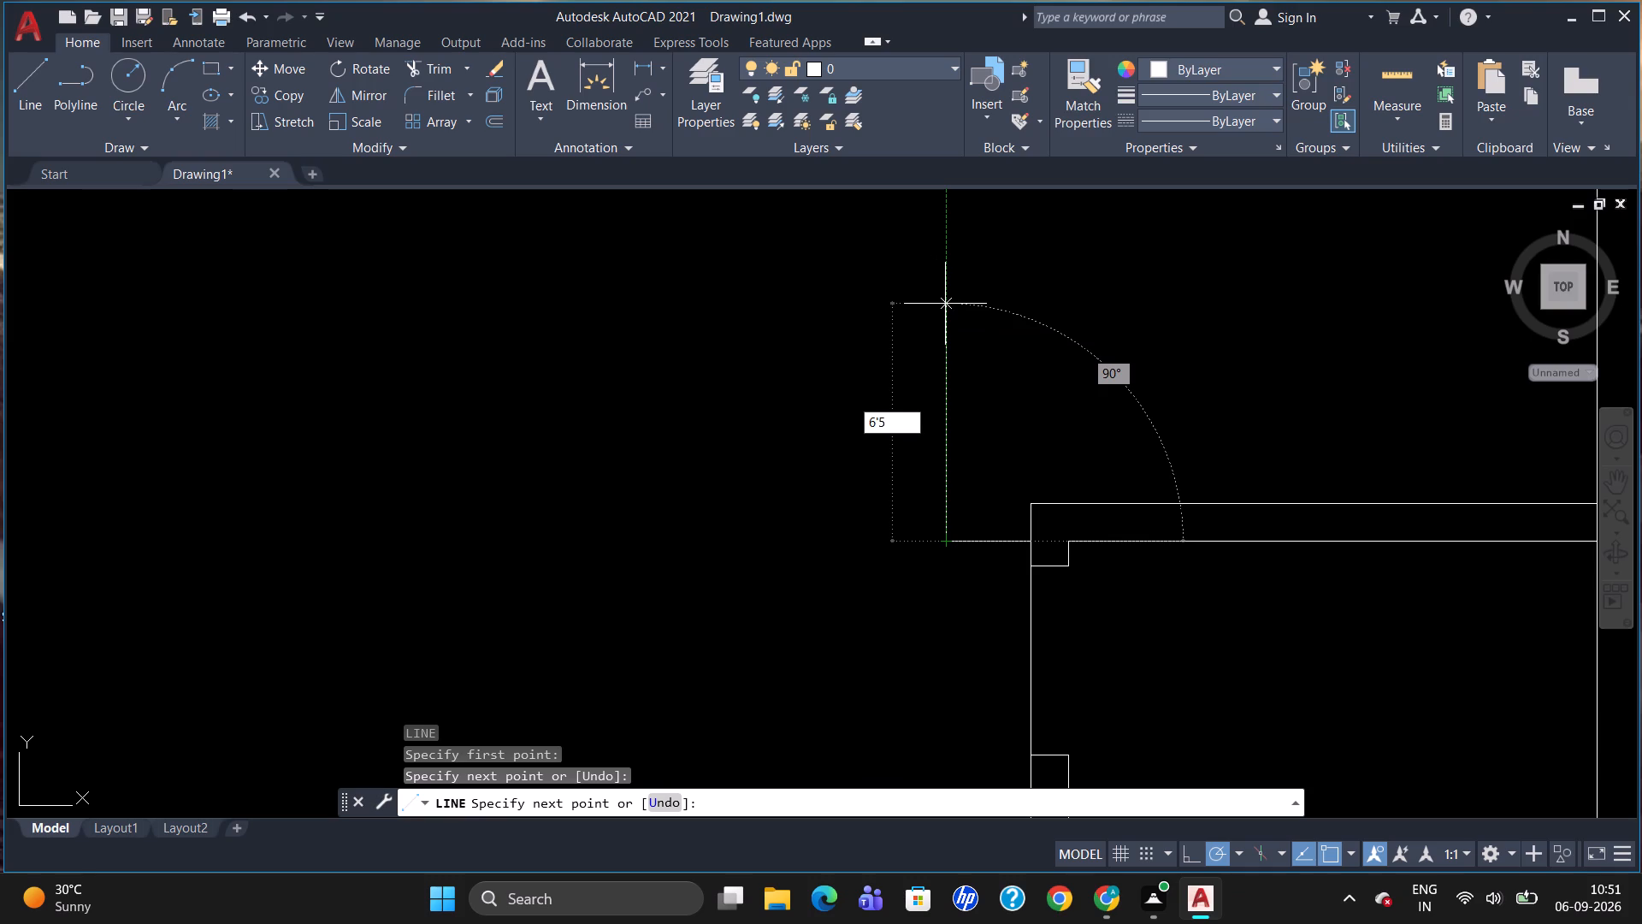
key("shift+quotedbl")
key("Return")
key("Return")
Delete the 6'5" vertical line, keeping the short horizontal one.
scroll(1050, 352, "down", 3)
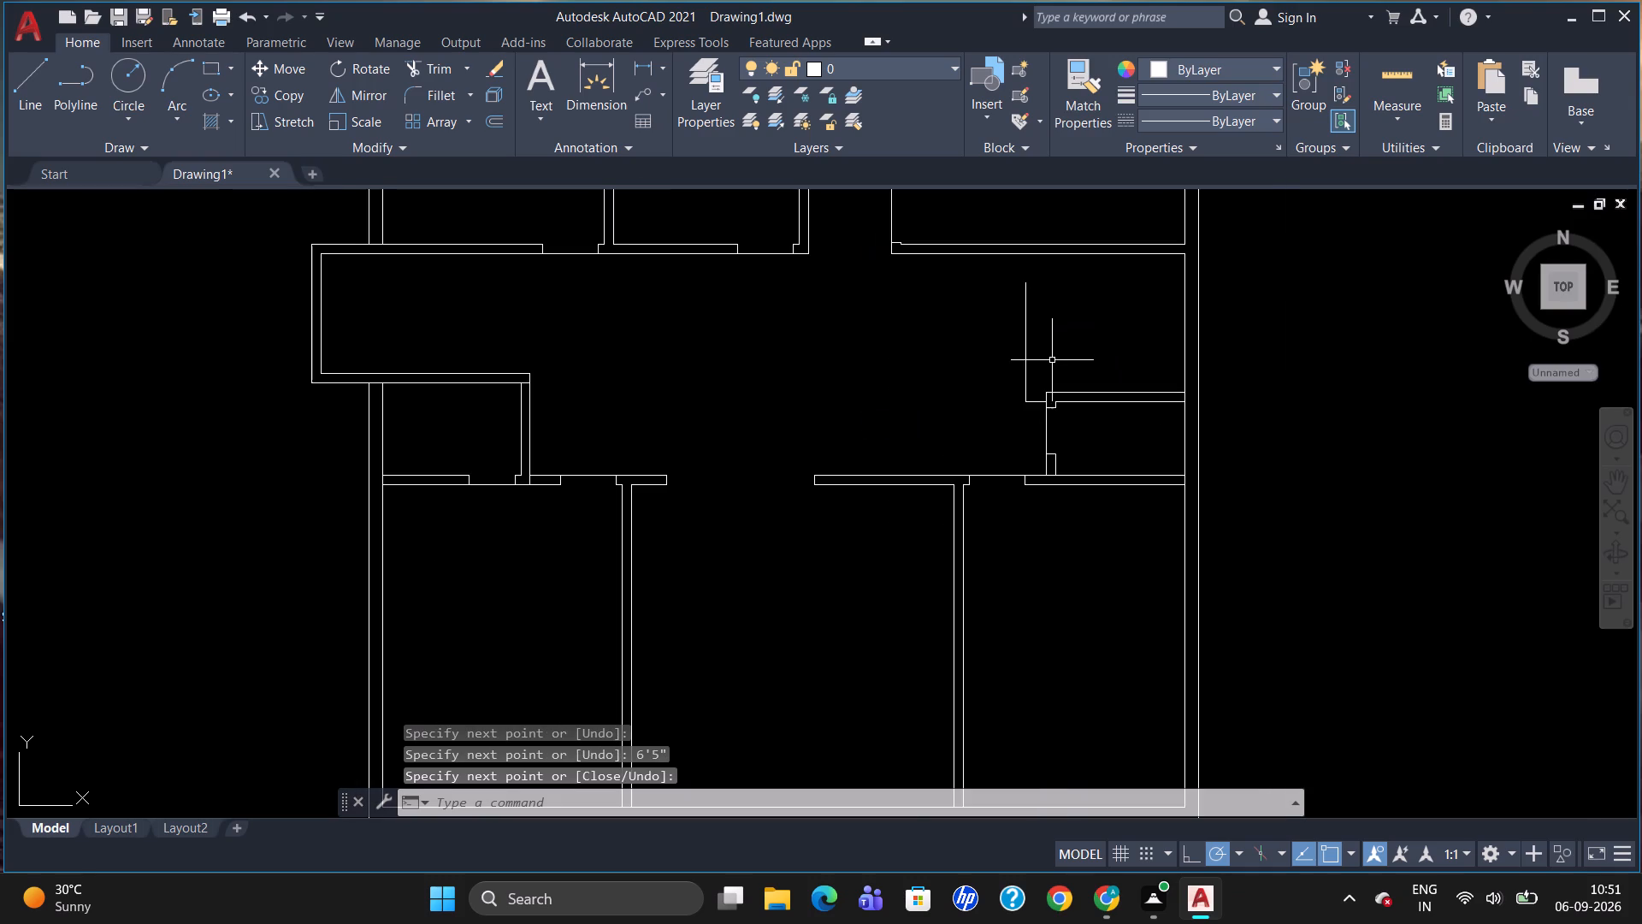
left_click(1024, 315)
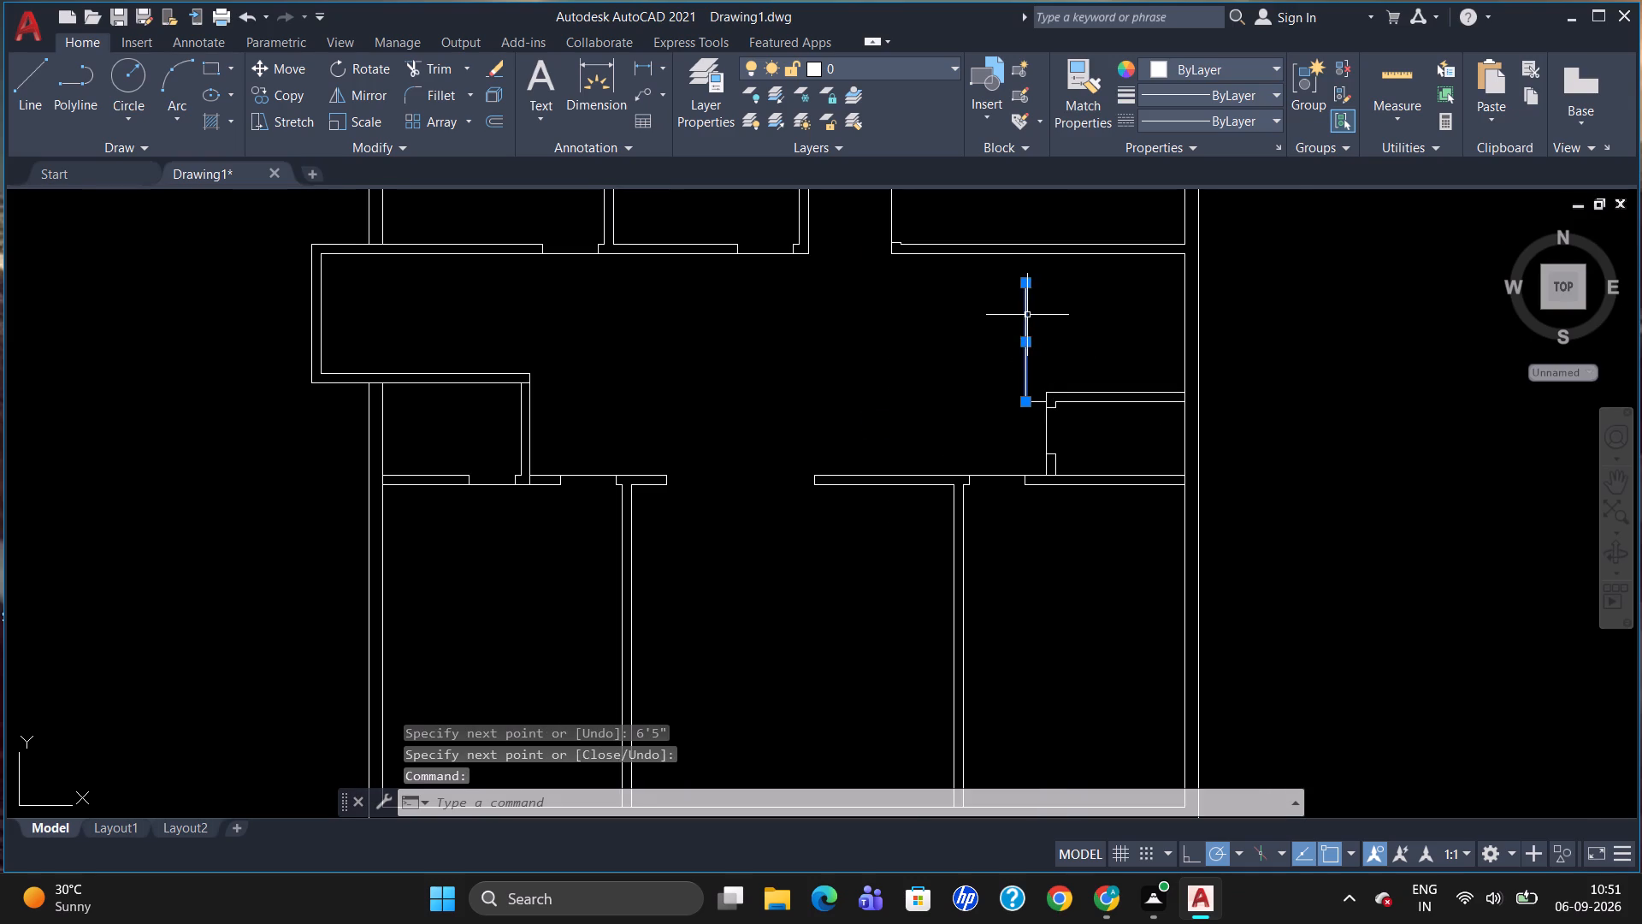
key("Delete")
Draw a 3' vertical line upward from the left end of the short horizontal line.
scroll(1026, 317, "up", 2)
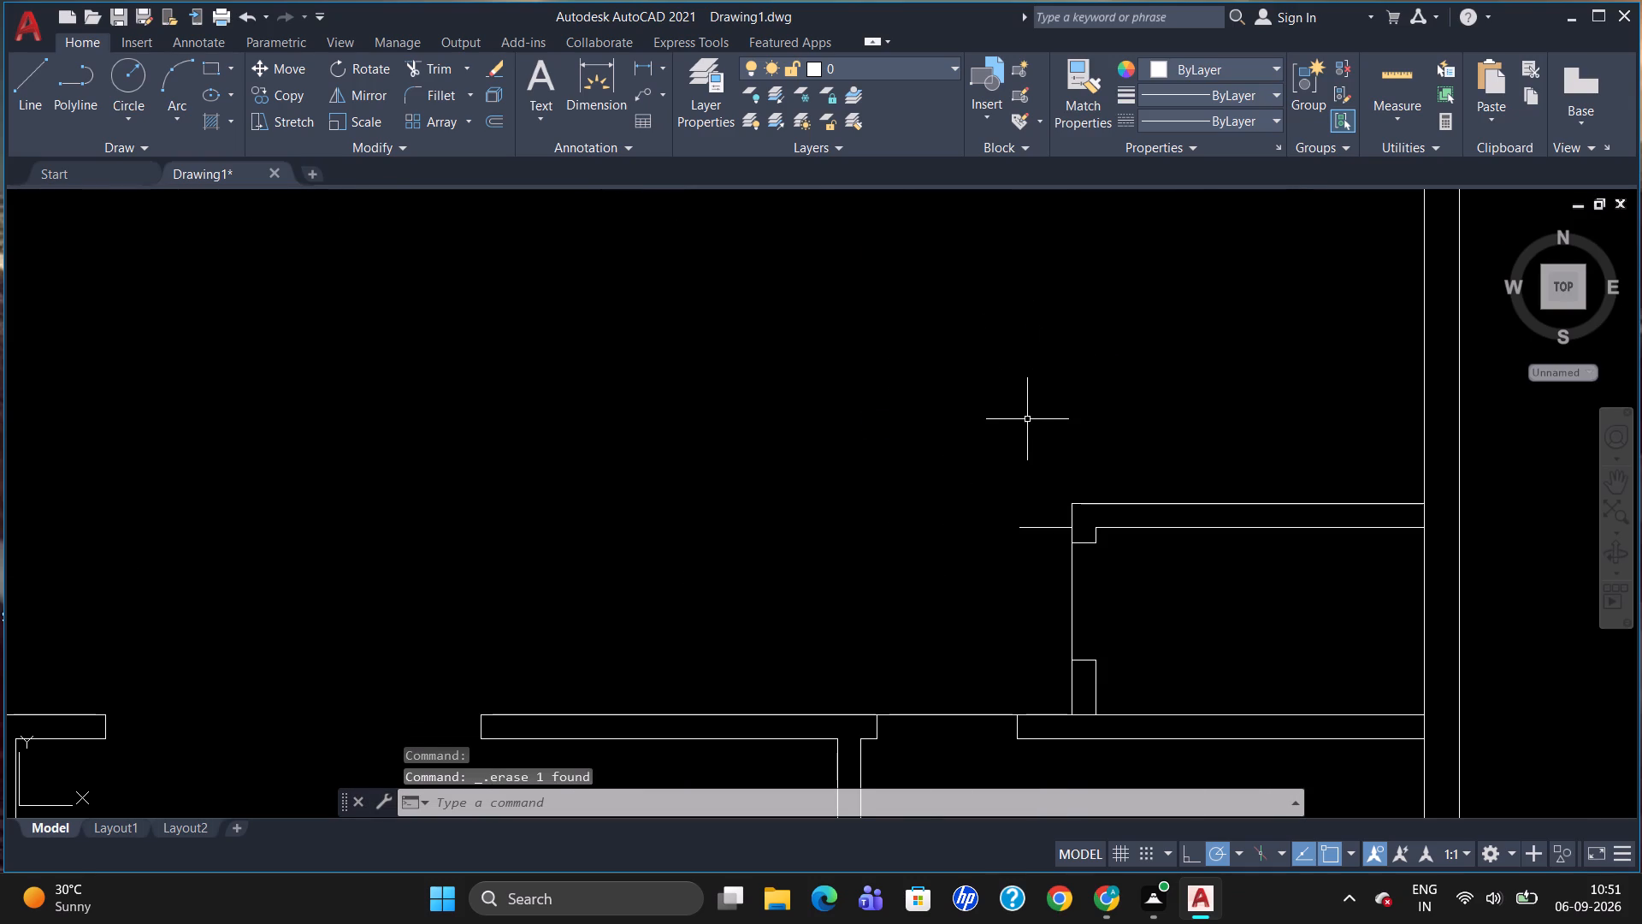
key("l")
key("Return")
left_click(1014, 527)
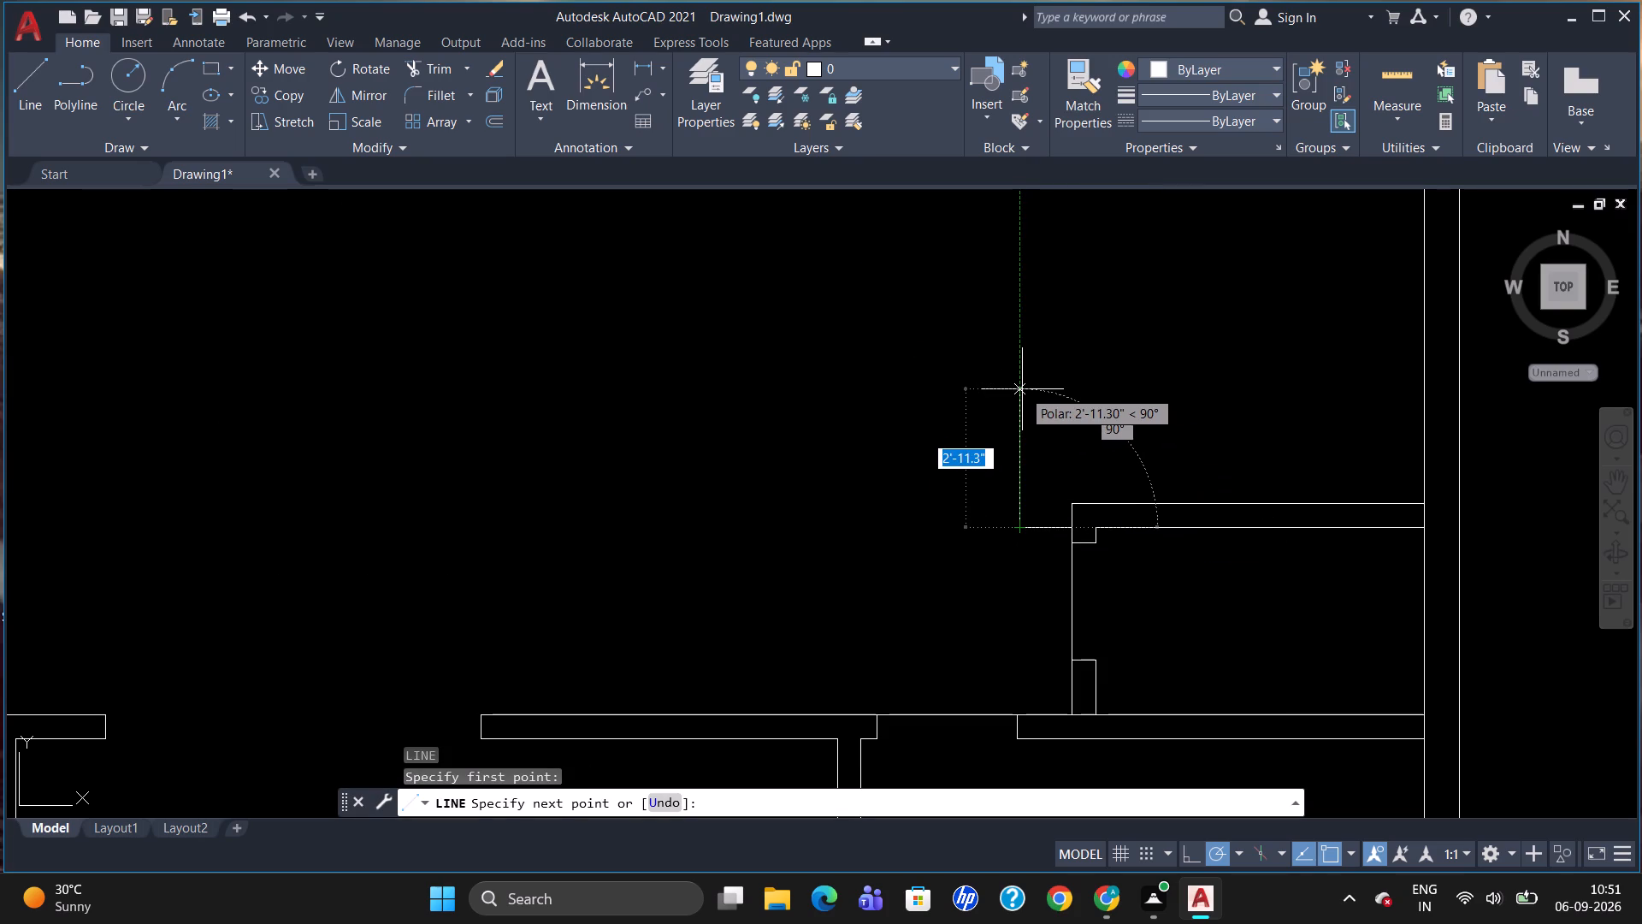
type("3'")
key("Return")
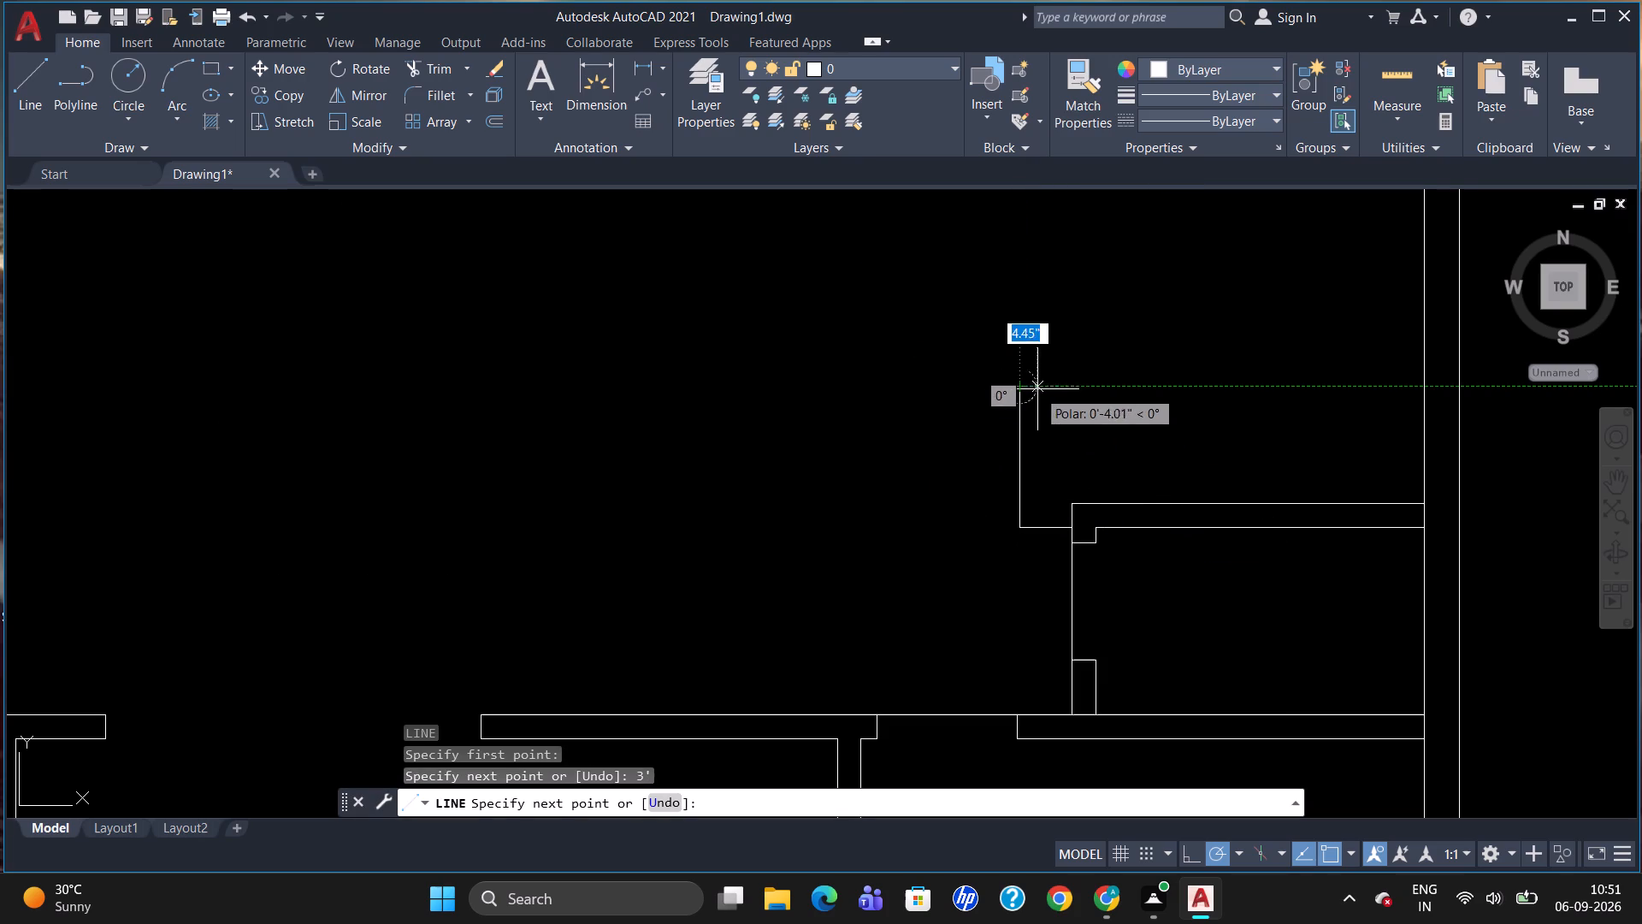
key("Escape")
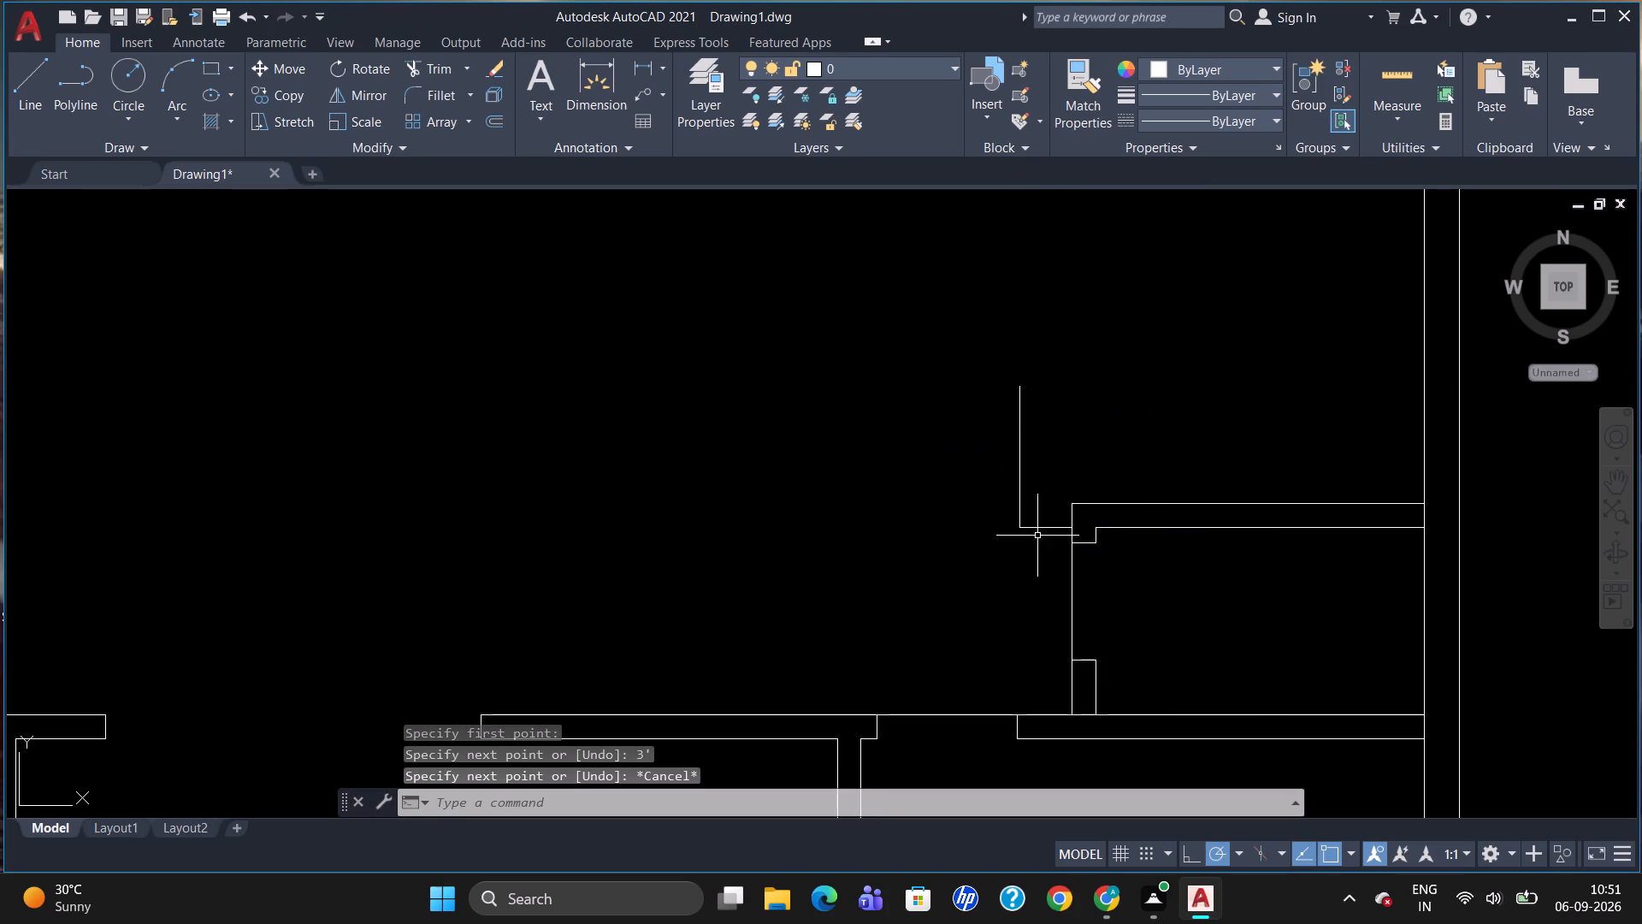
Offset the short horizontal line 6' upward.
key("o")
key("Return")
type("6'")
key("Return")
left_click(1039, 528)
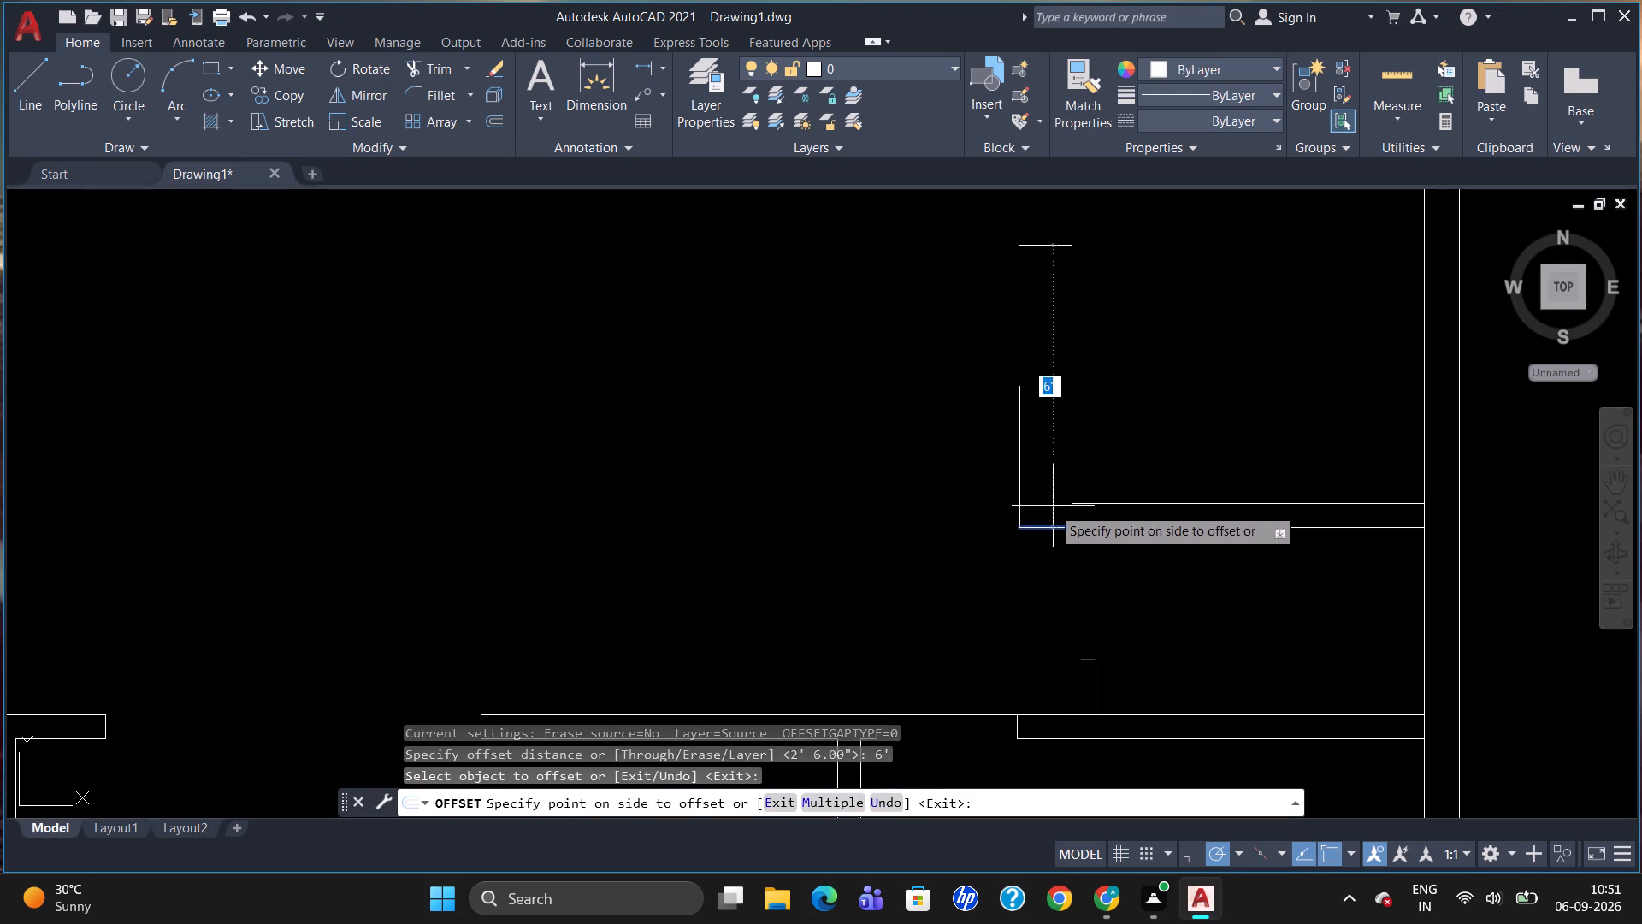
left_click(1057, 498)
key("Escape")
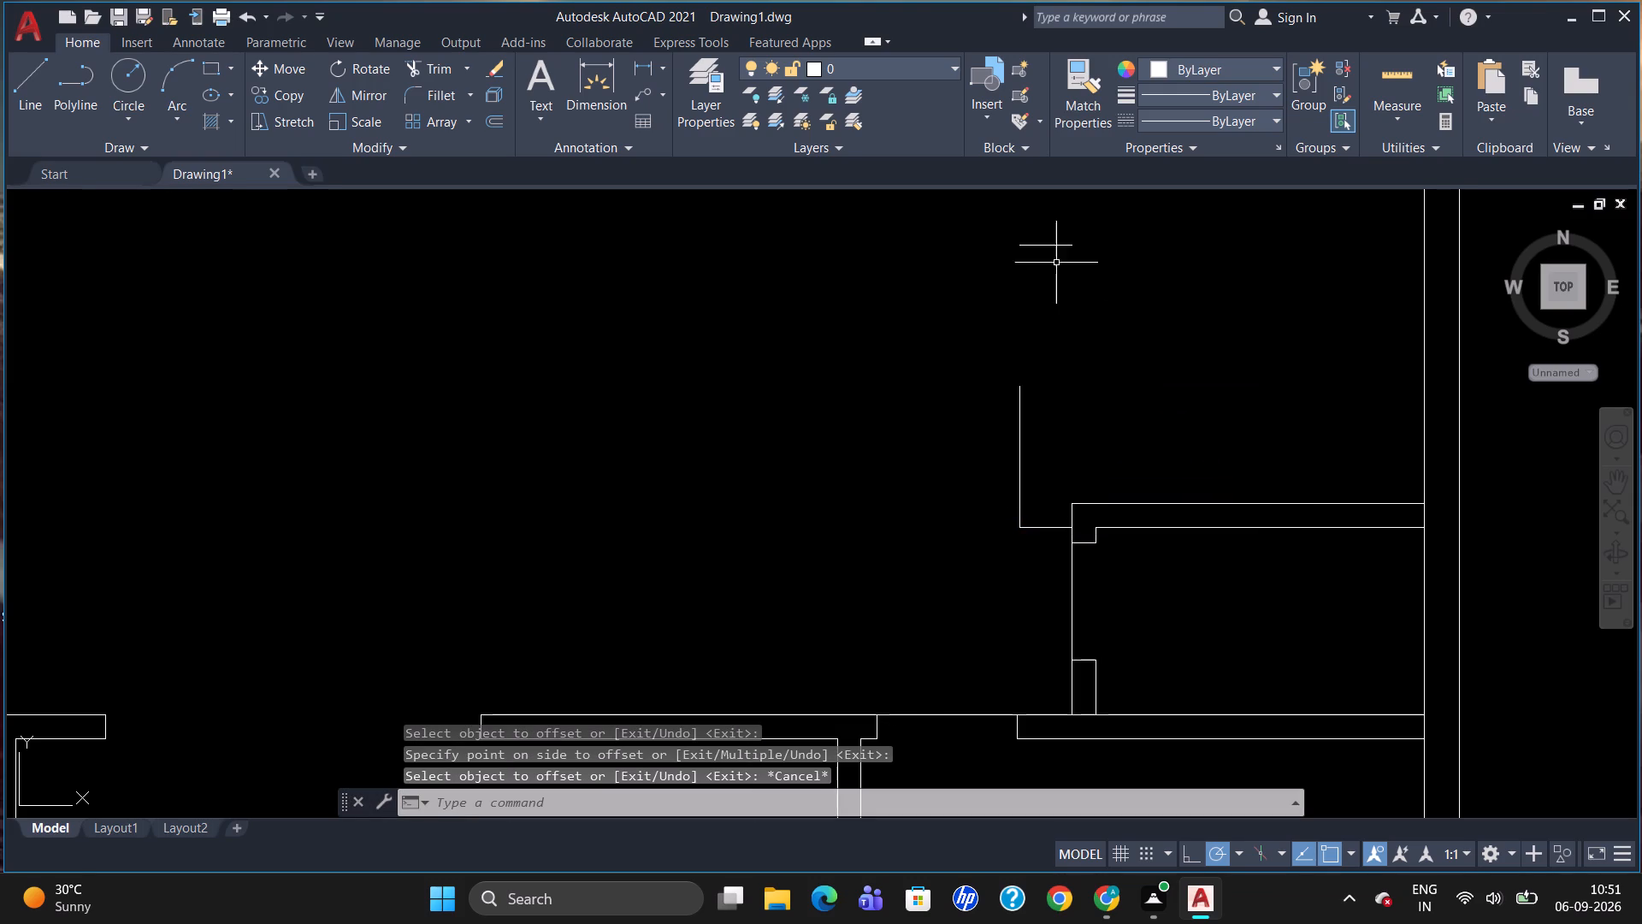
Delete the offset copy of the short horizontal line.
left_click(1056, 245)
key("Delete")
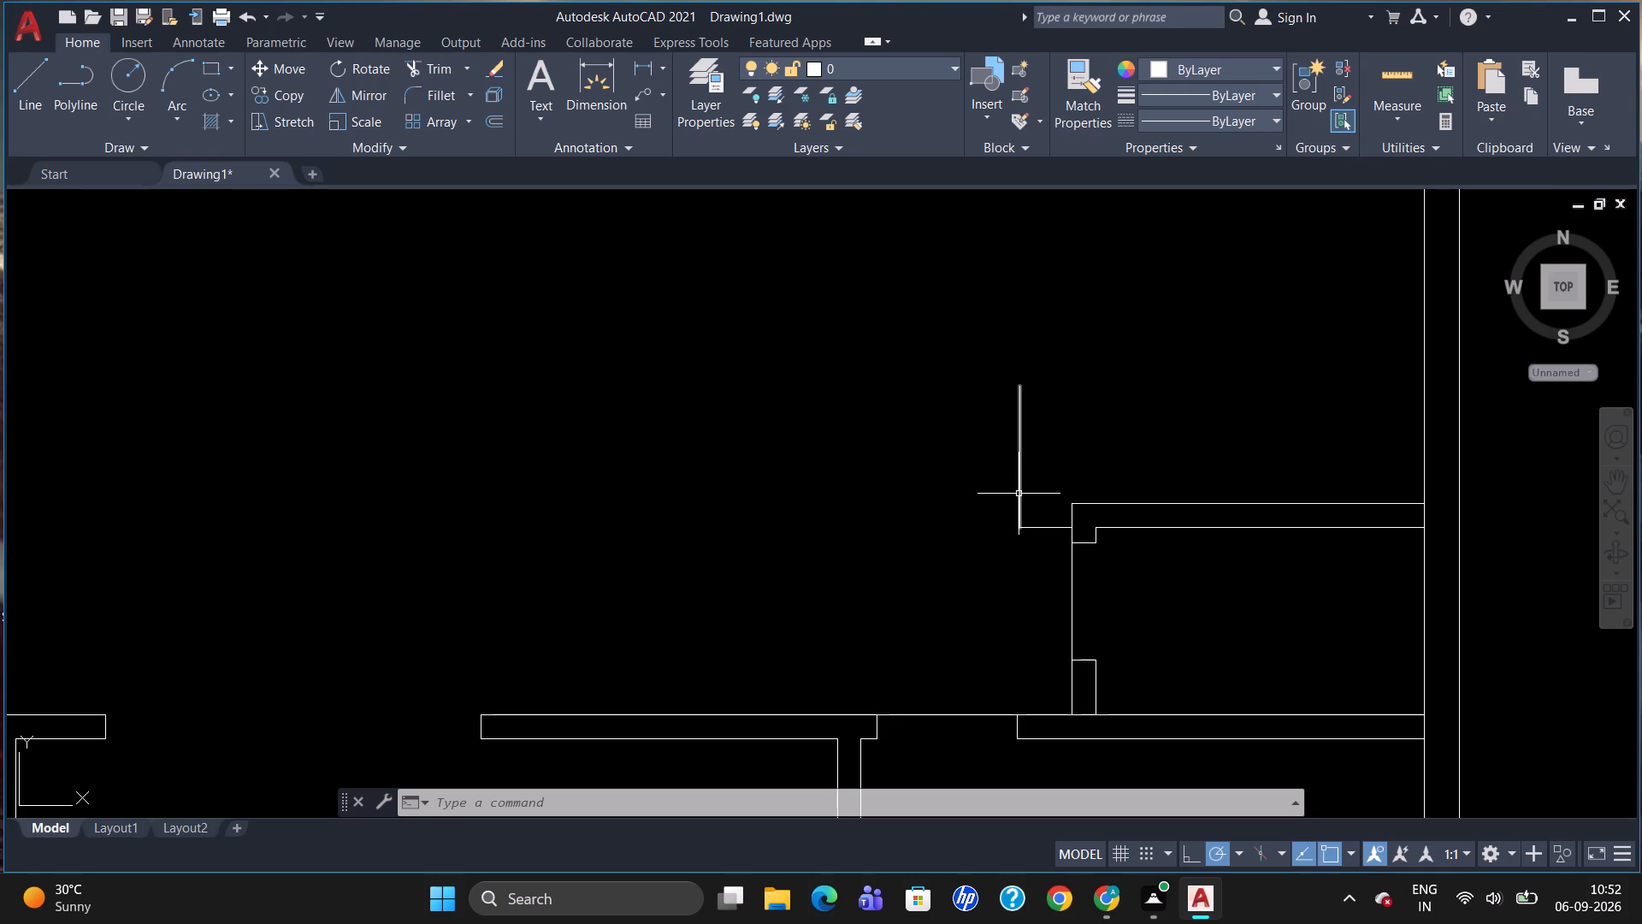
Offset the short horizontal line 6" upward and the 3' vertical line 6" to the right to form wall thickness.
scroll(1019, 494, "up", 1)
key("o")
key("Return")
key("6")
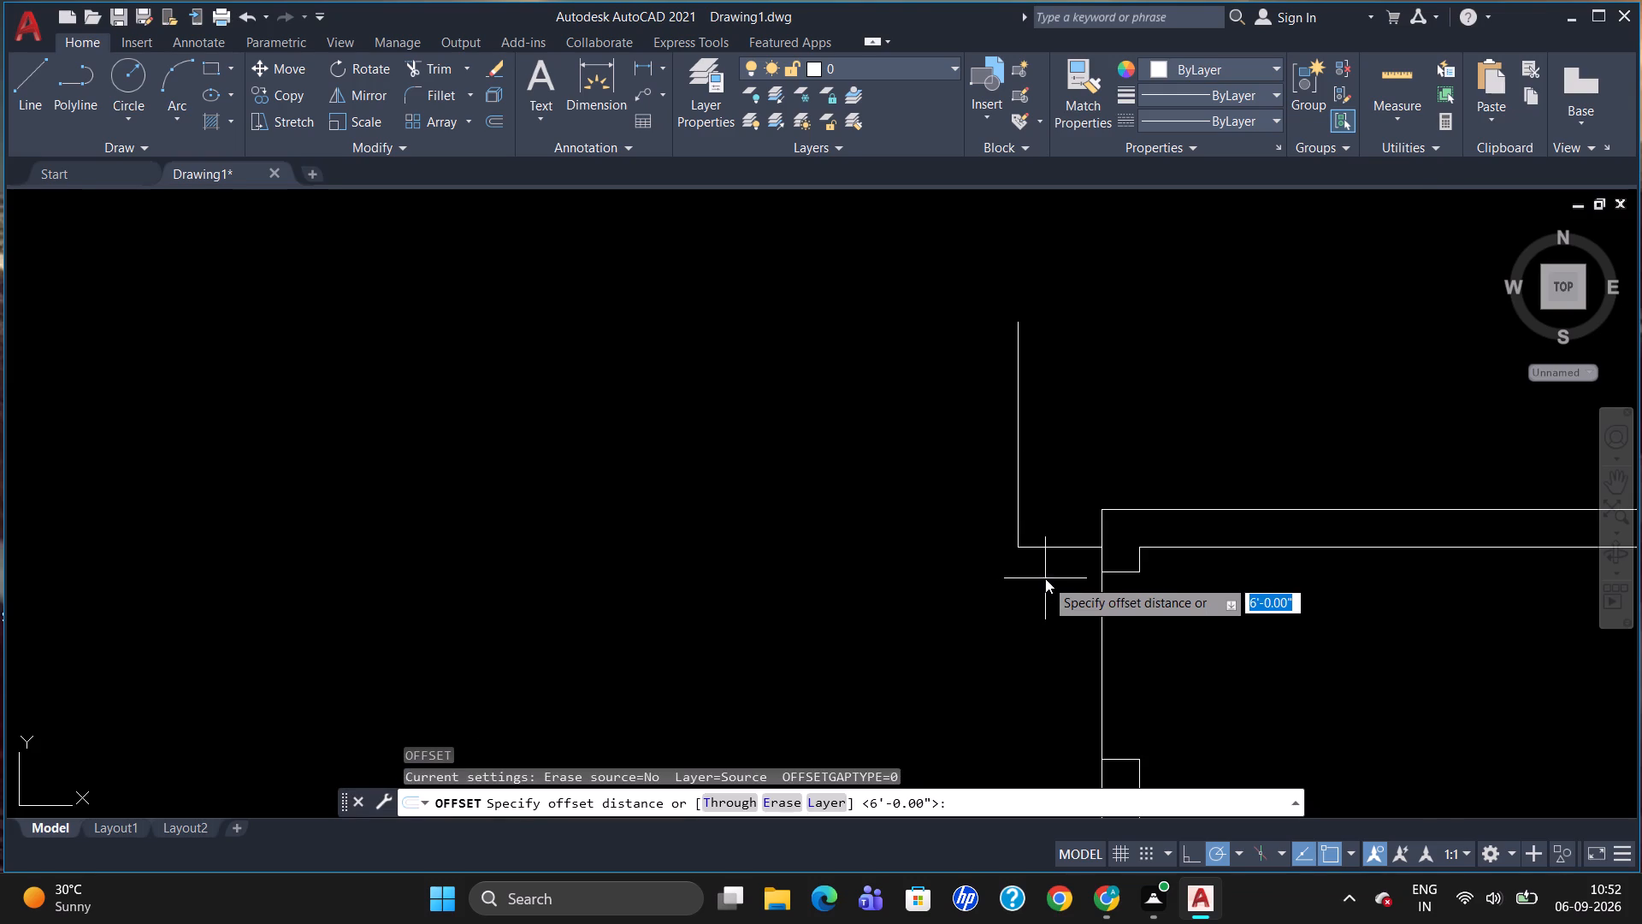
key("shift+quotedbl")
key("Return")
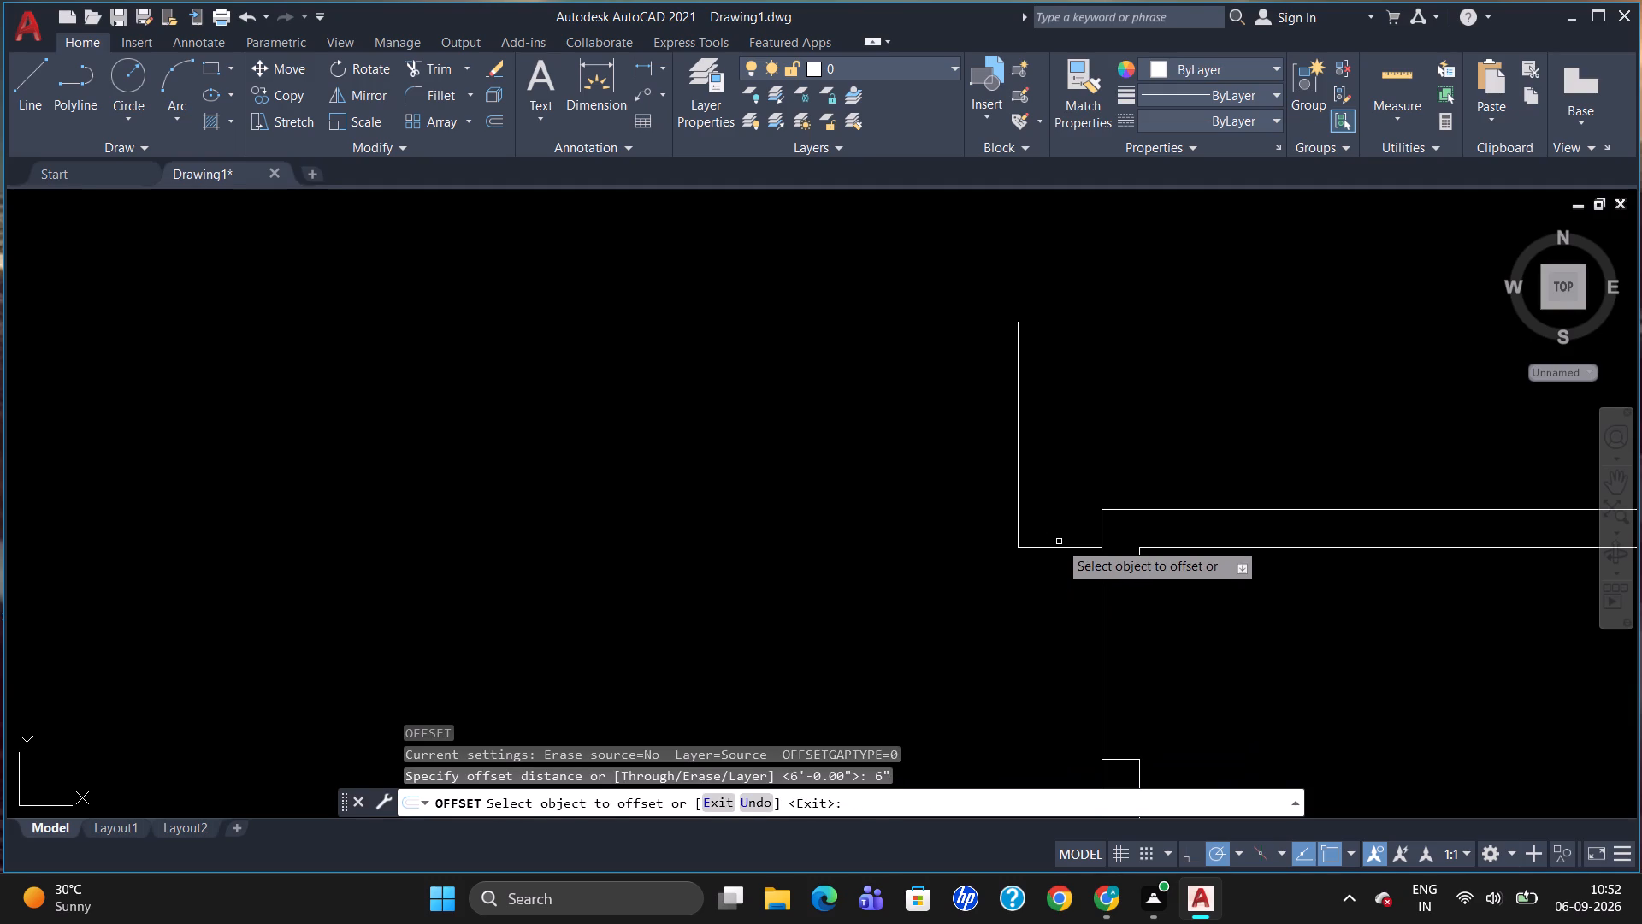
left_click(1057, 548)
left_click(1079, 510)
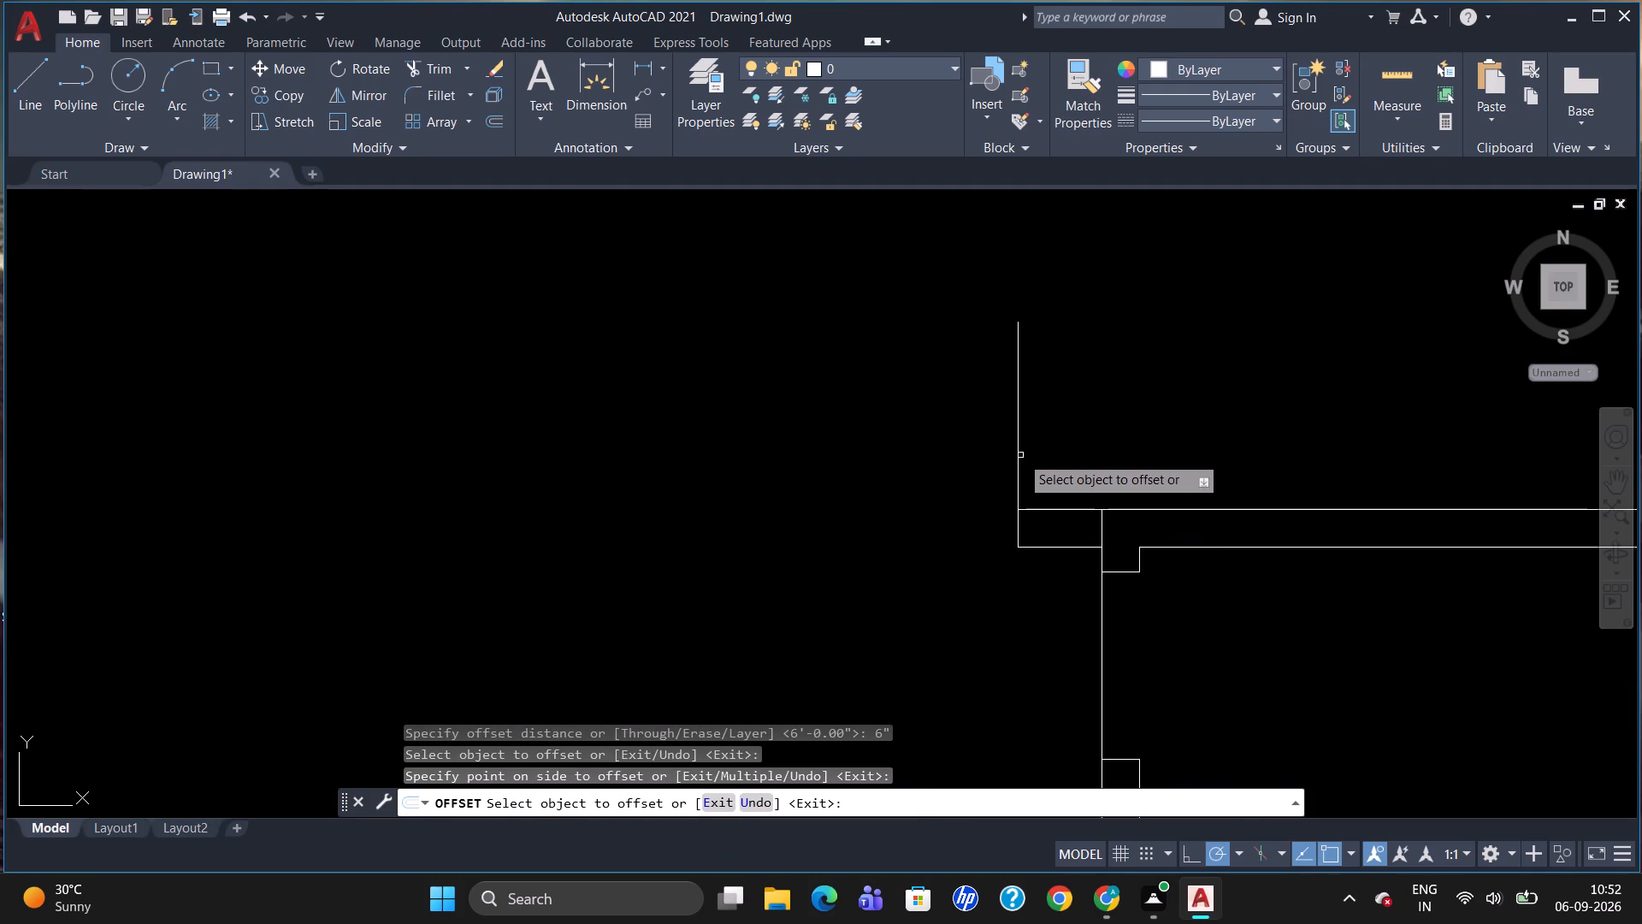
left_click(1020, 453)
left_click(1041, 458)
key("Escape")
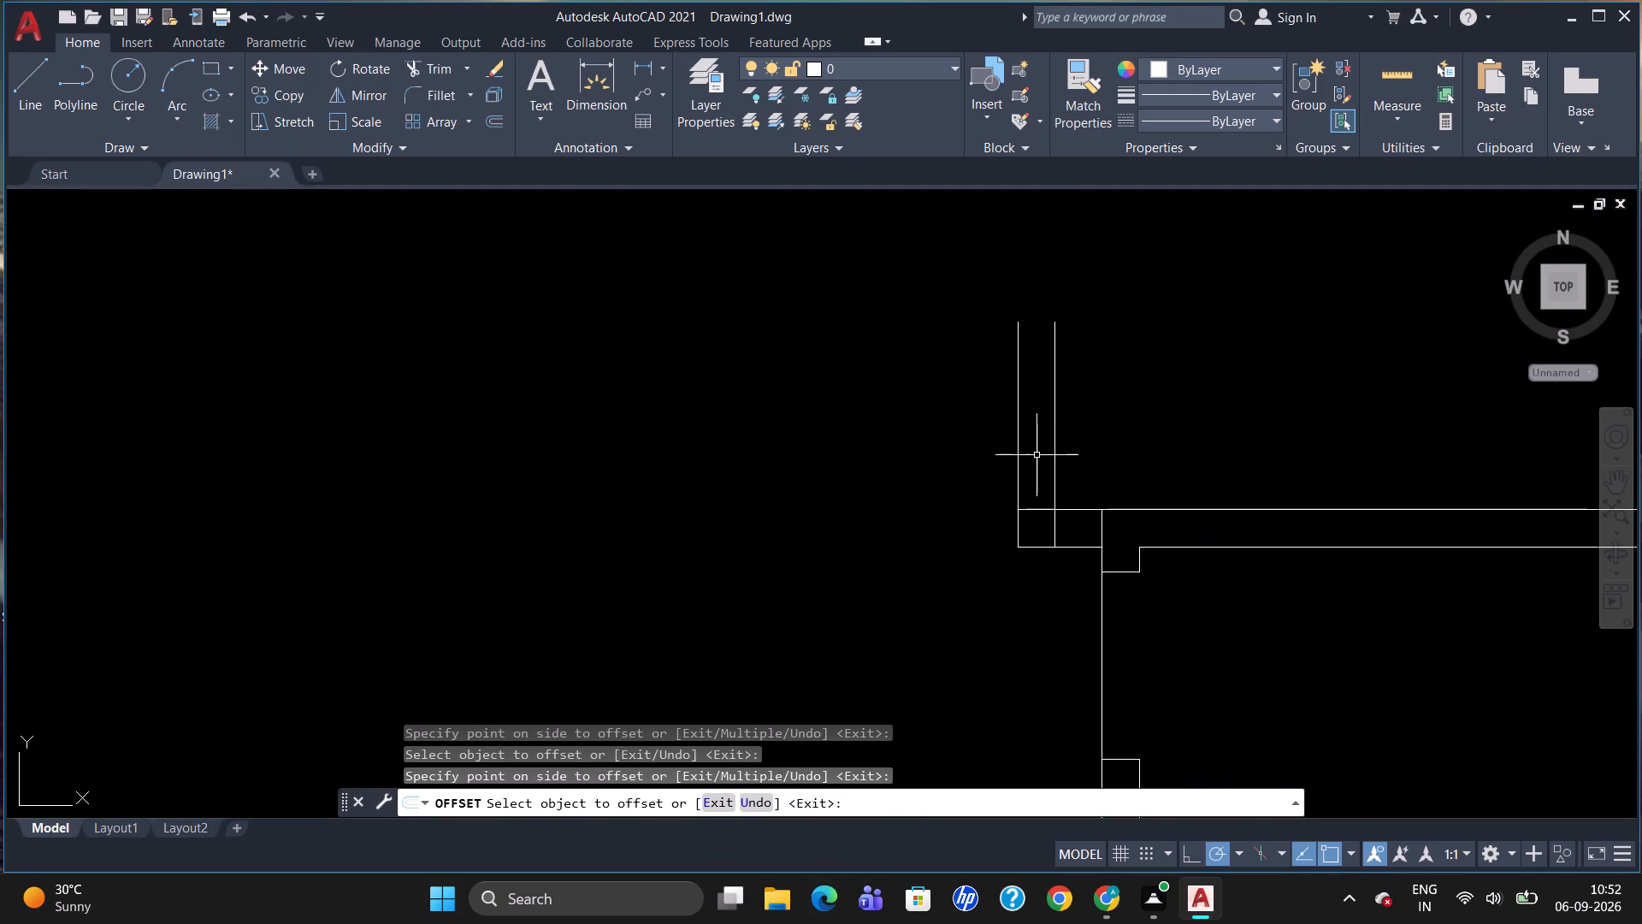
Trim the overlapping lines at the new wall's corner and the small room's left wall line crossing its top wall.
scroll(1050, 563, "up", 1)
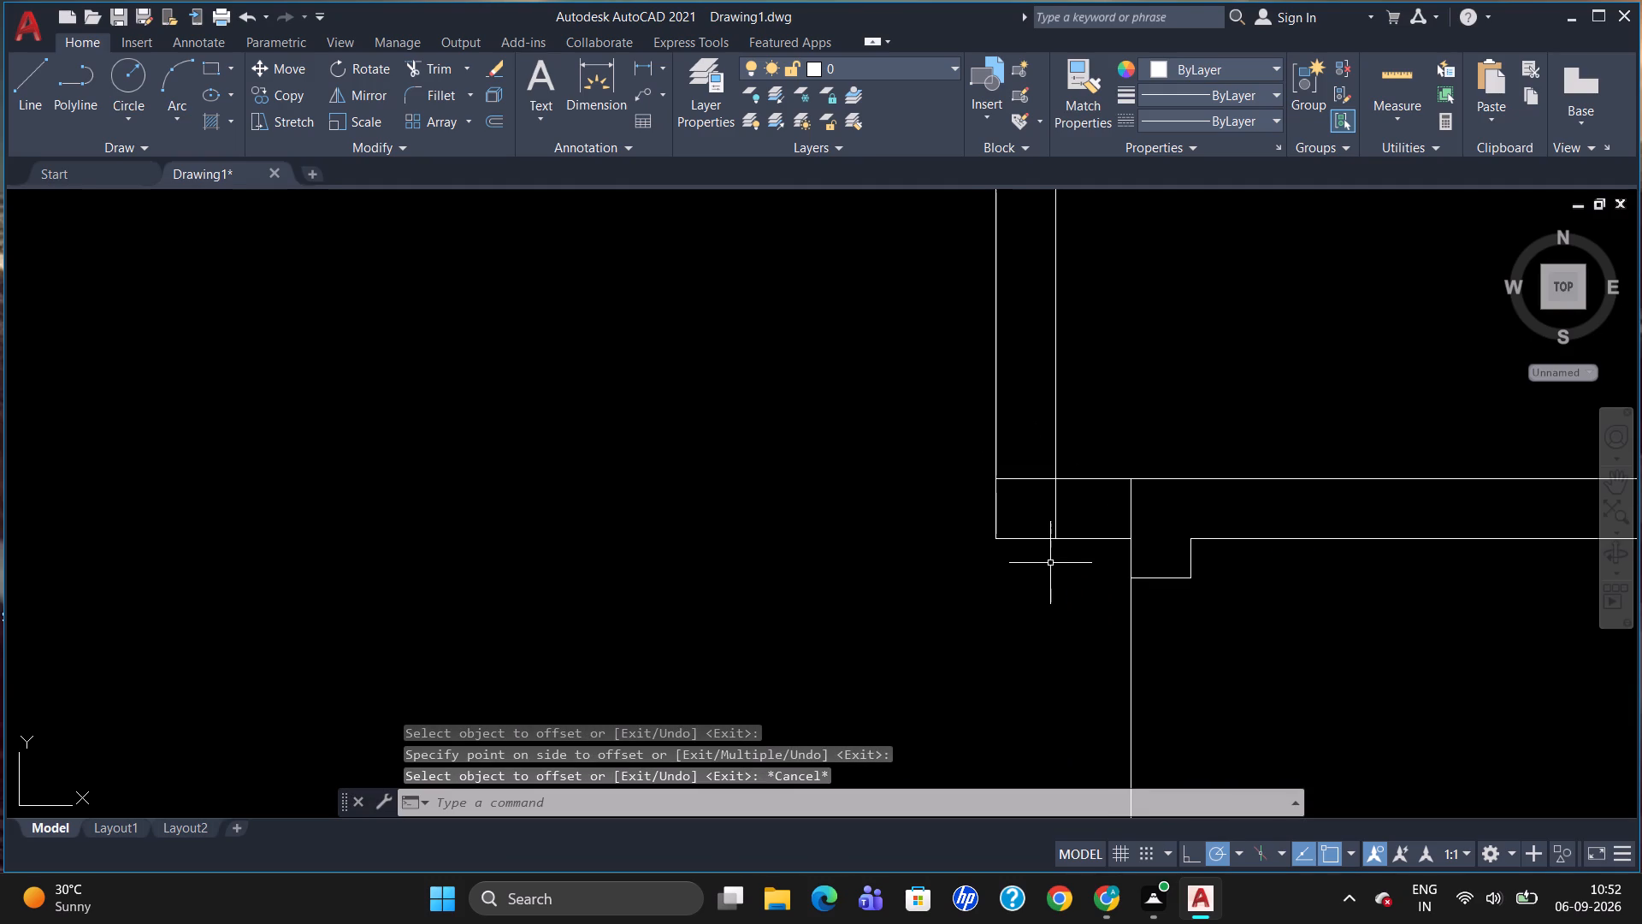
type("TR")
key("Return")
key("Return")
left_click(1057, 514)
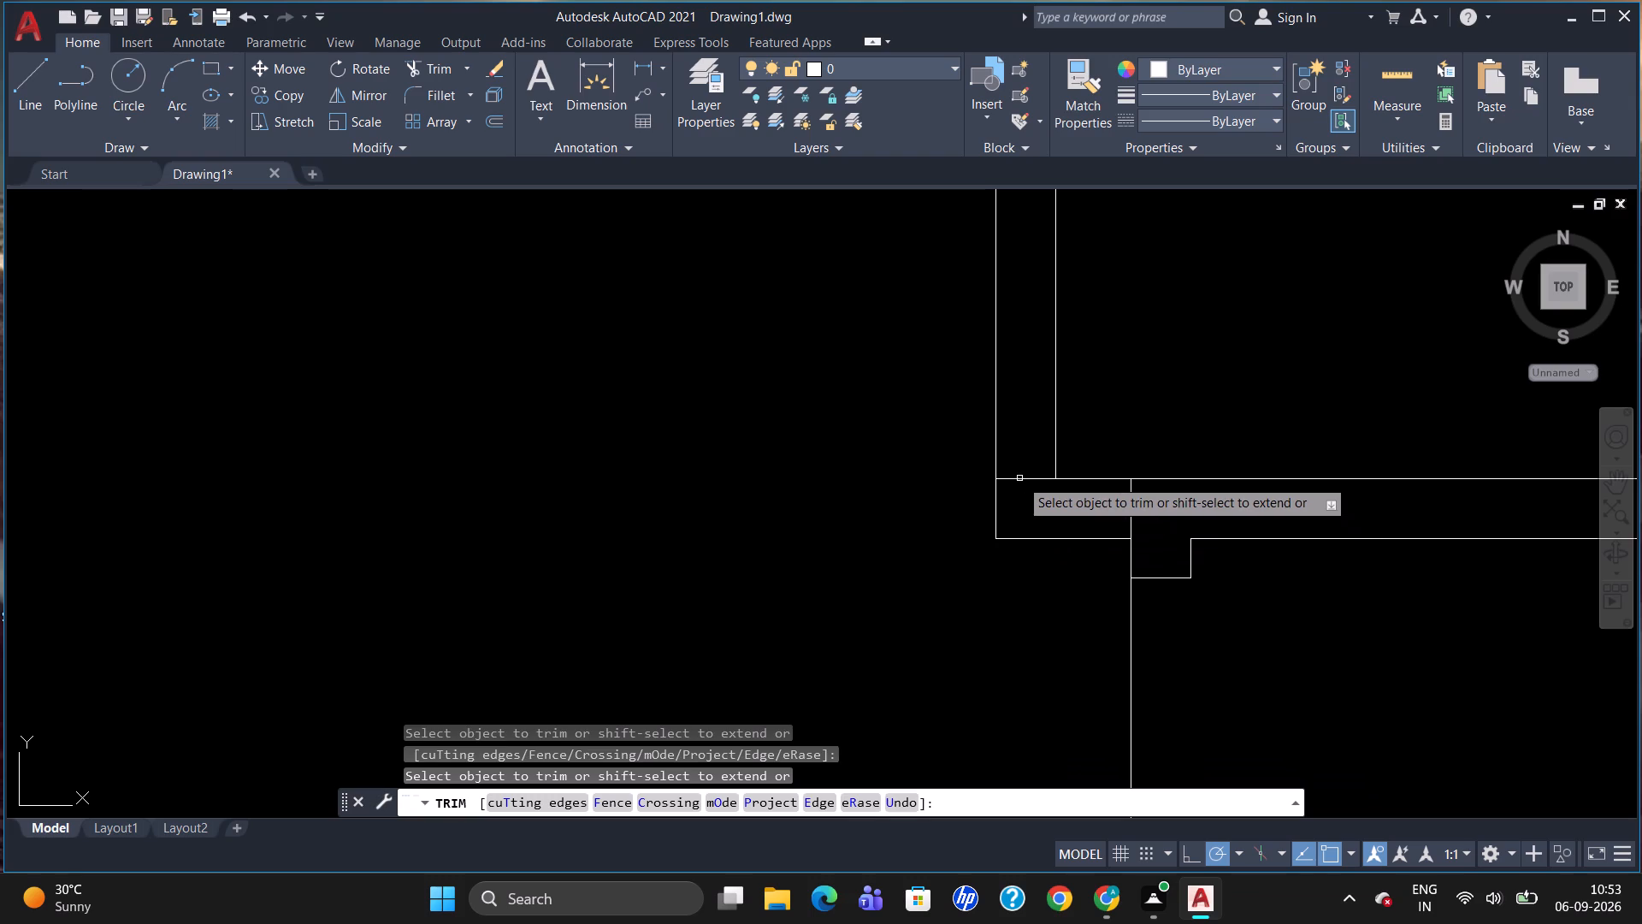
left_click(1019, 478)
scroll(916, 623, "down", 3)
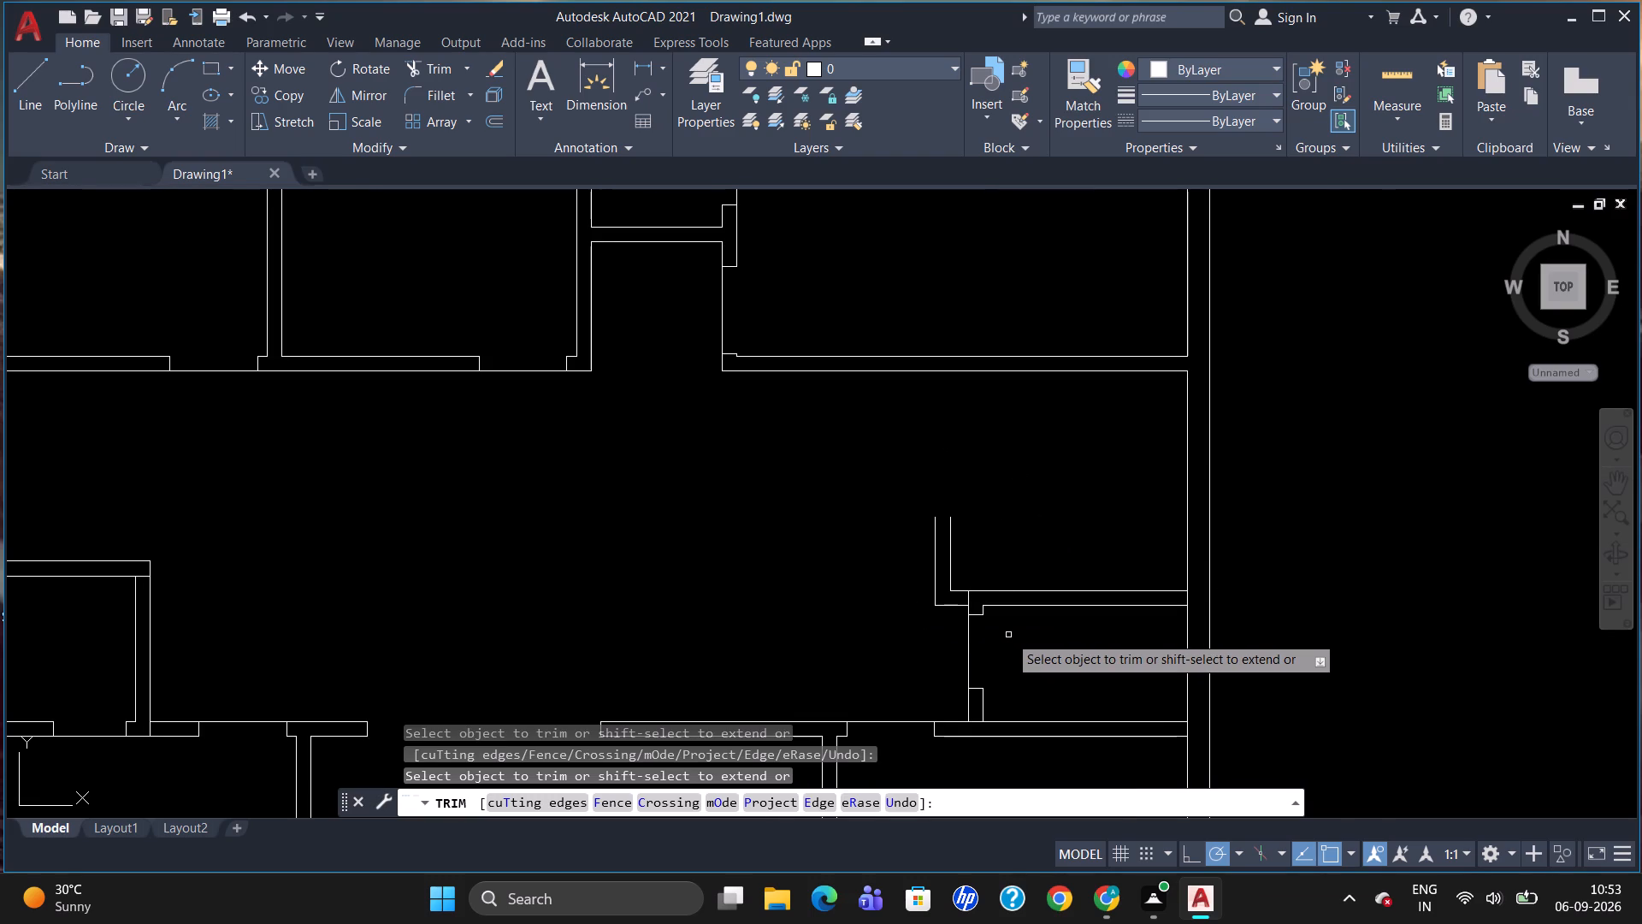
scroll(986, 604, "up", 1)
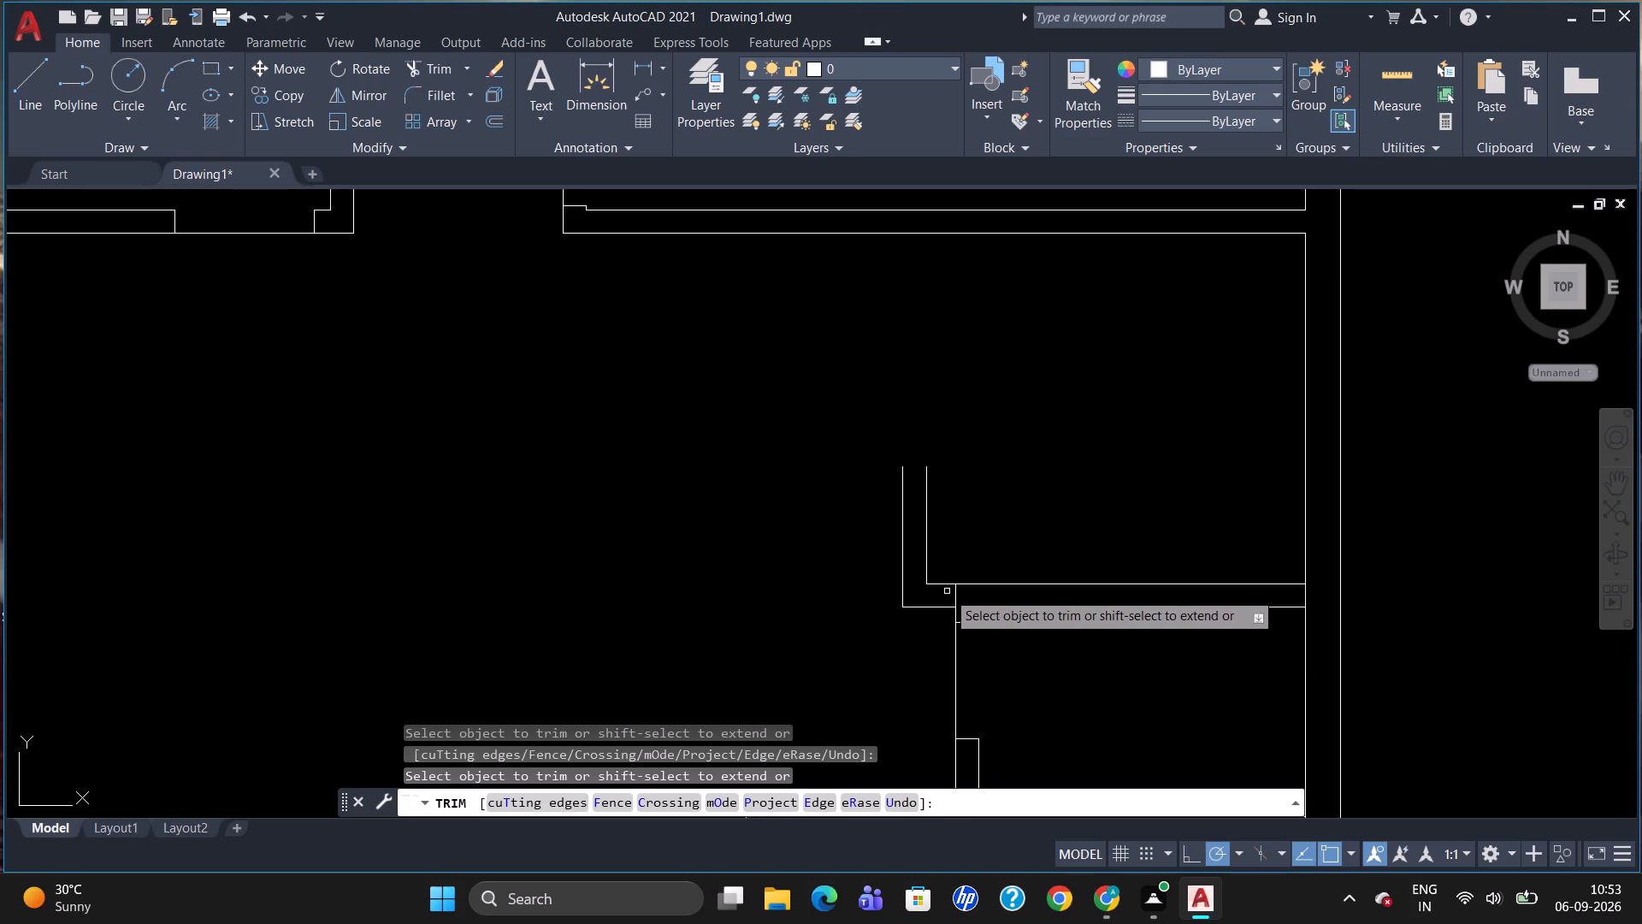
left_click(956, 596)
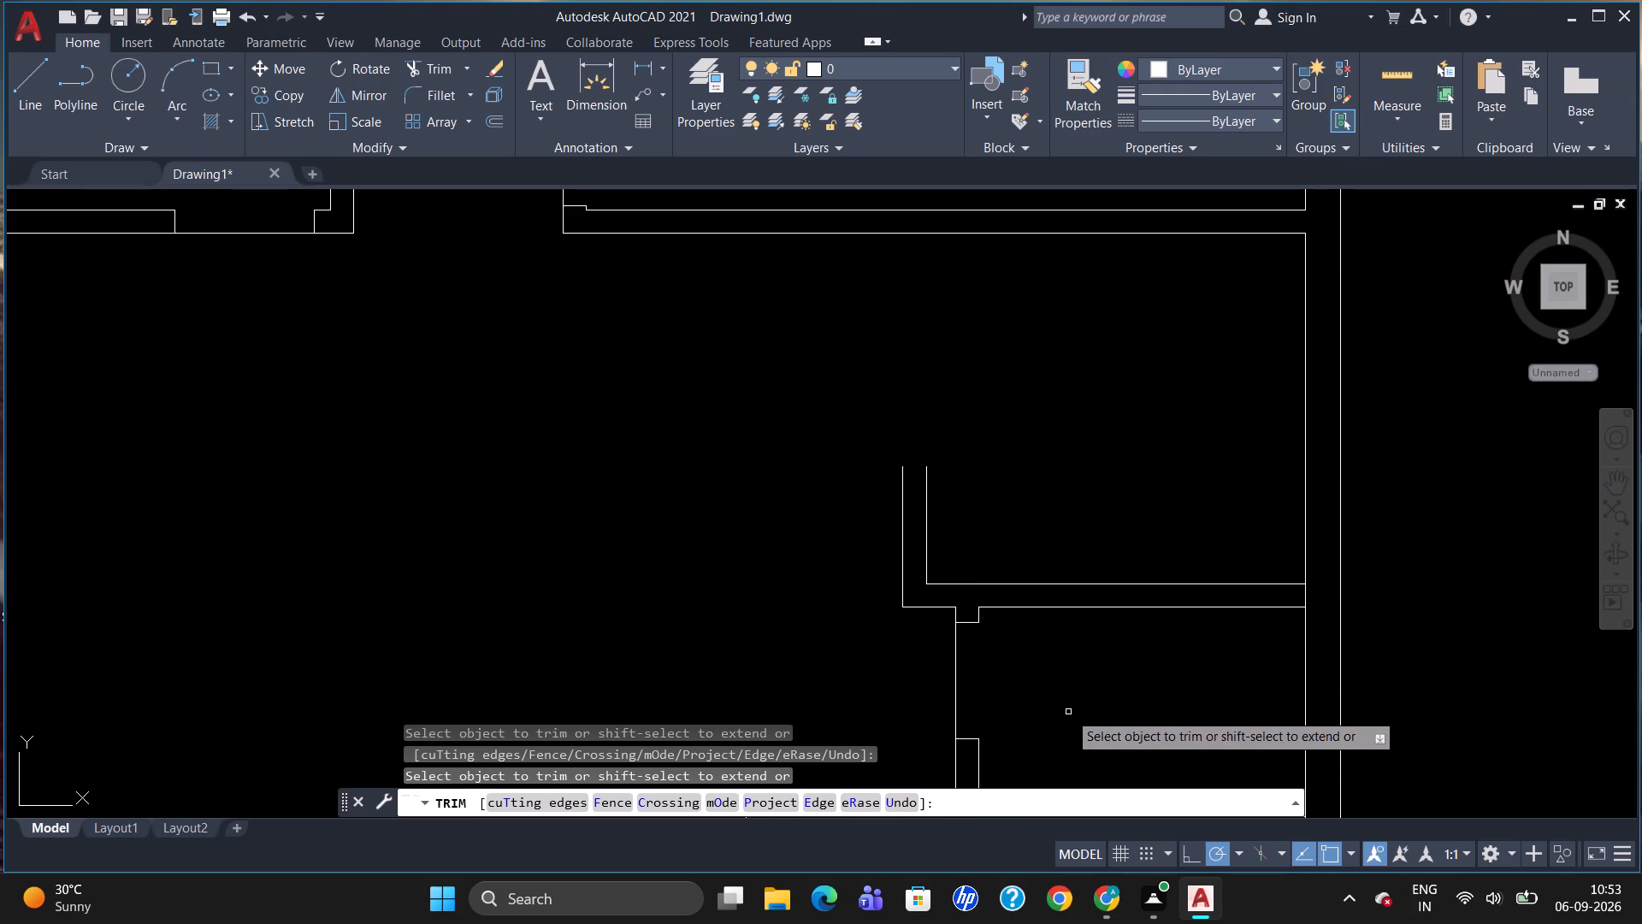
scroll(1014, 657, "down", 1)
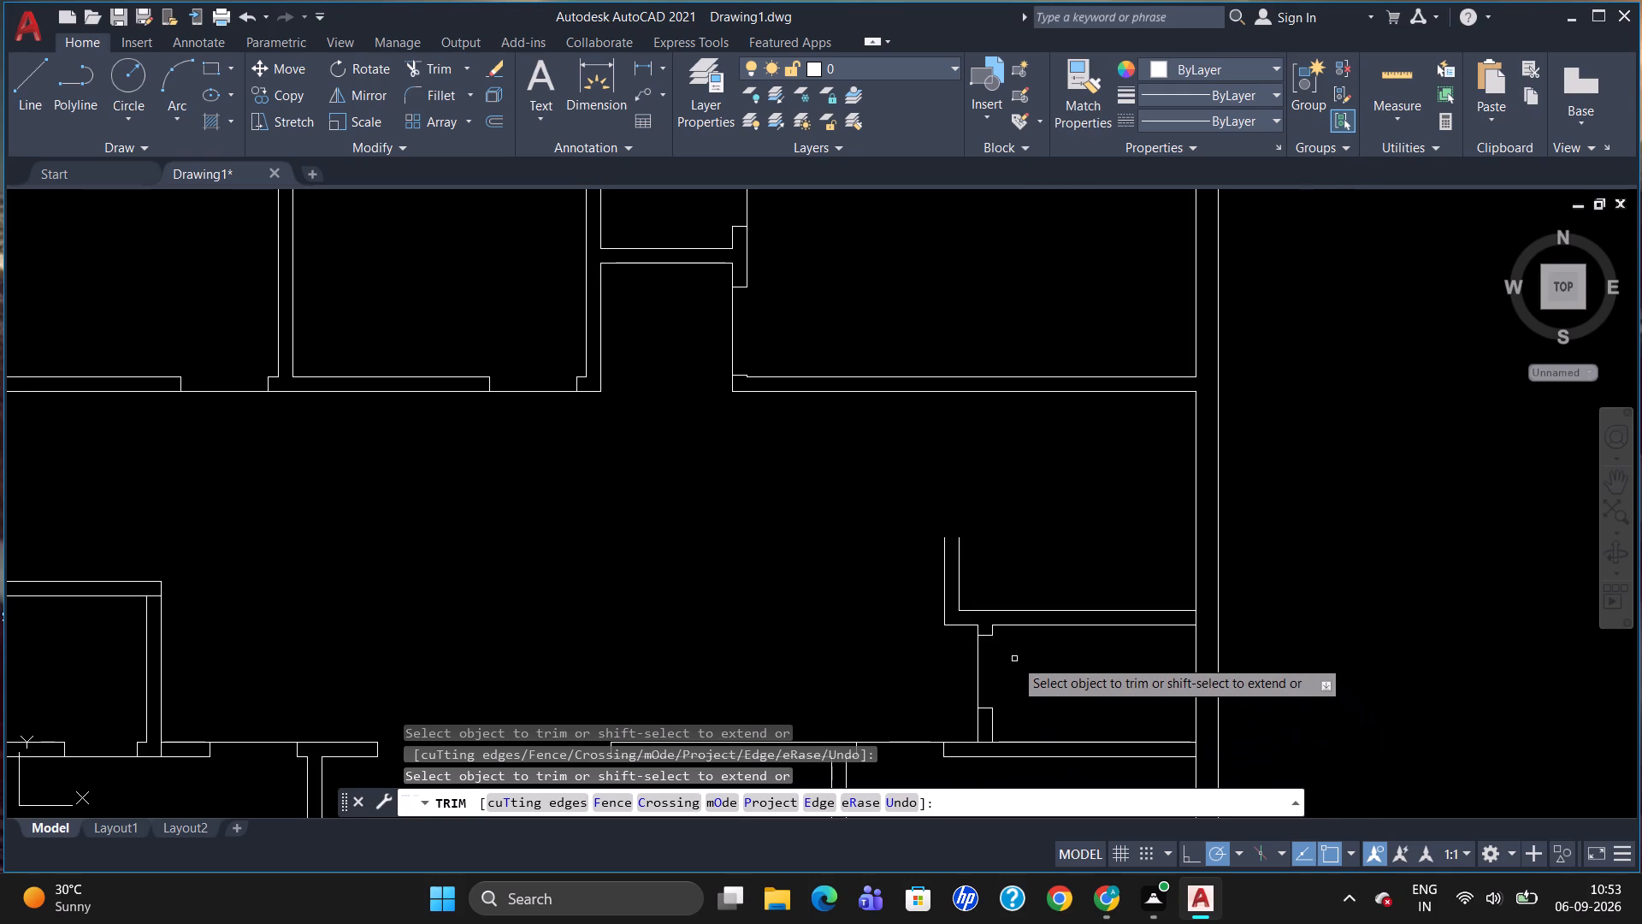
key("Escape")
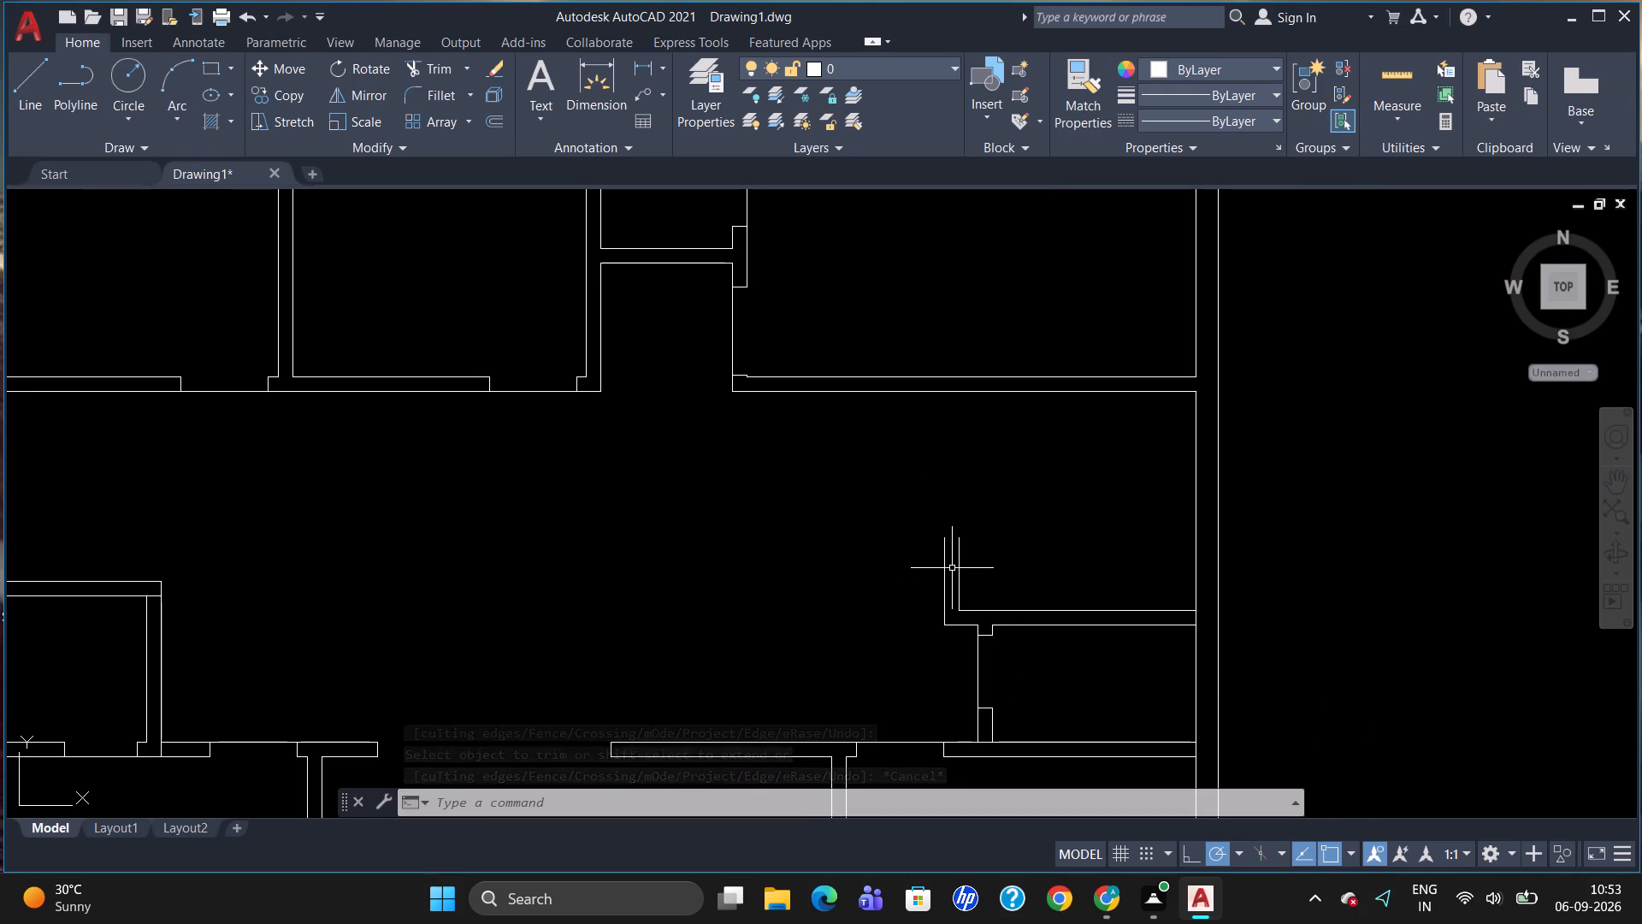
Close the upper end of the new vertical wall with a line joining its two faces.
scroll(946, 542, "up", 1)
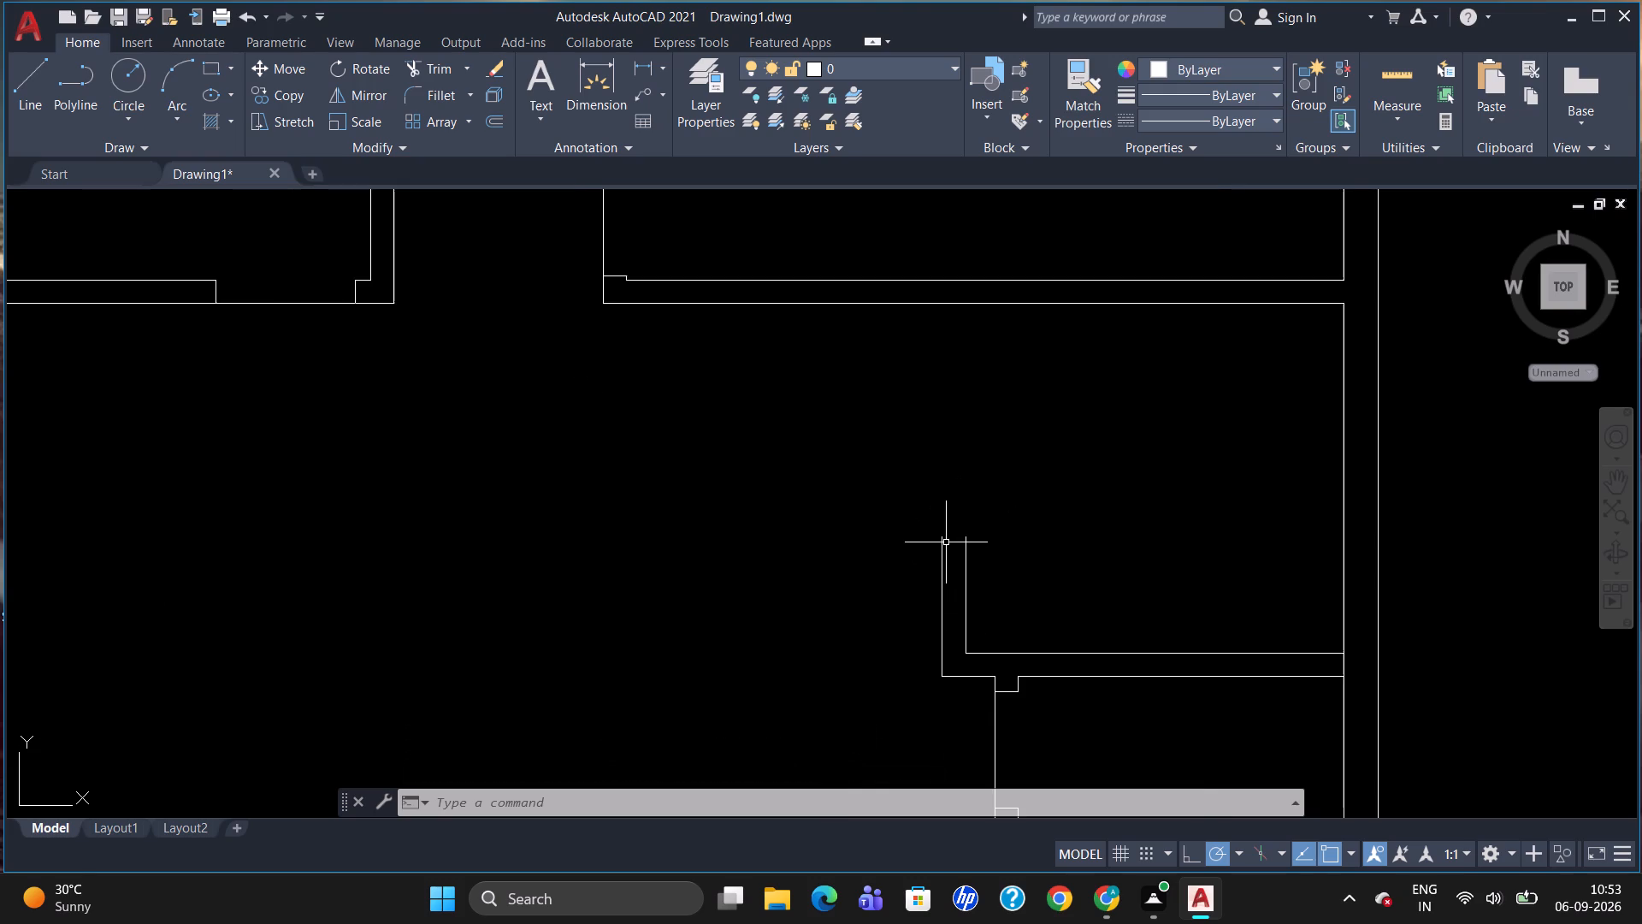
key("l")
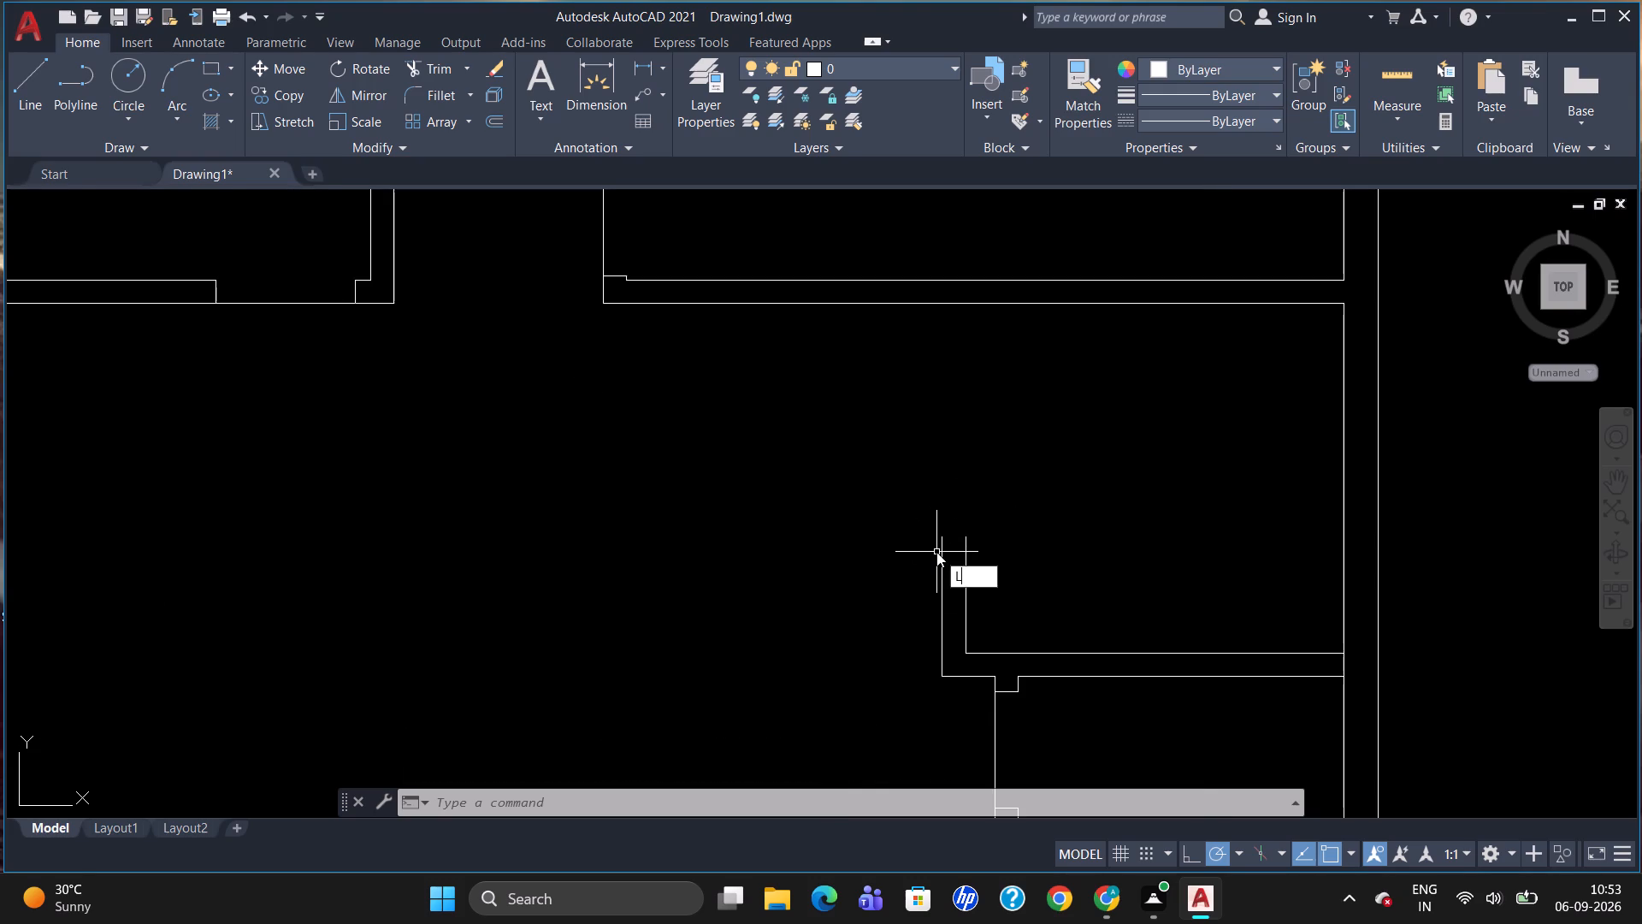
key("Return")
left_click(942, 536)
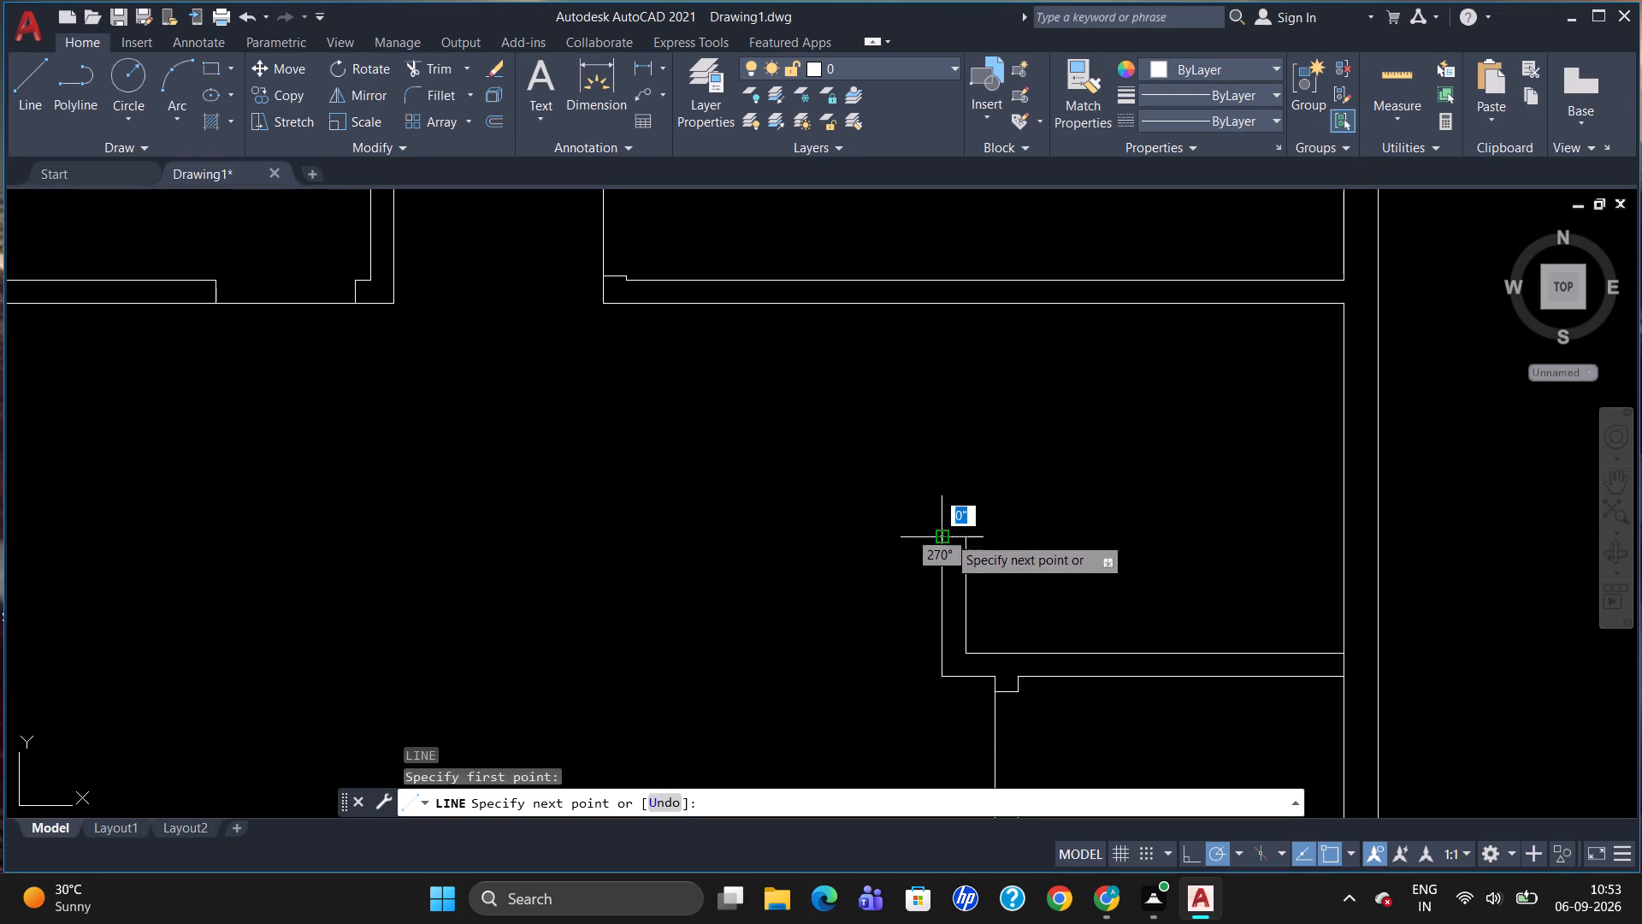
left_click(969, 535)
key("Escape")
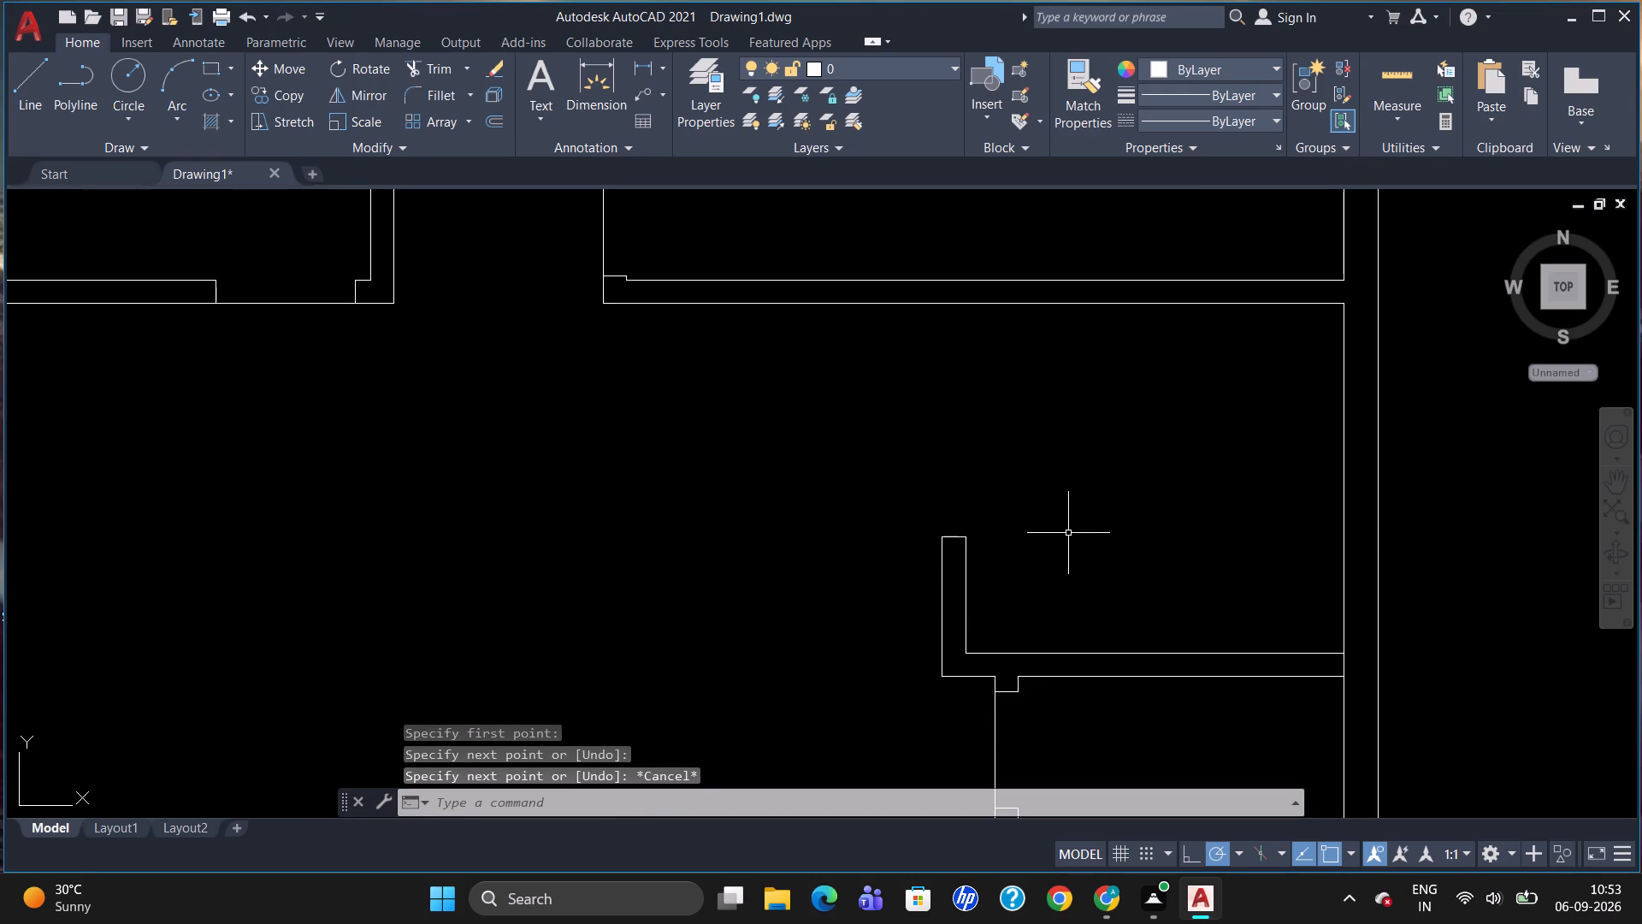
Draw a 2' horizontal line from the 3' wall's inner face near its upper end, with a short vertical line down from its end.
key("l")
key("Return")
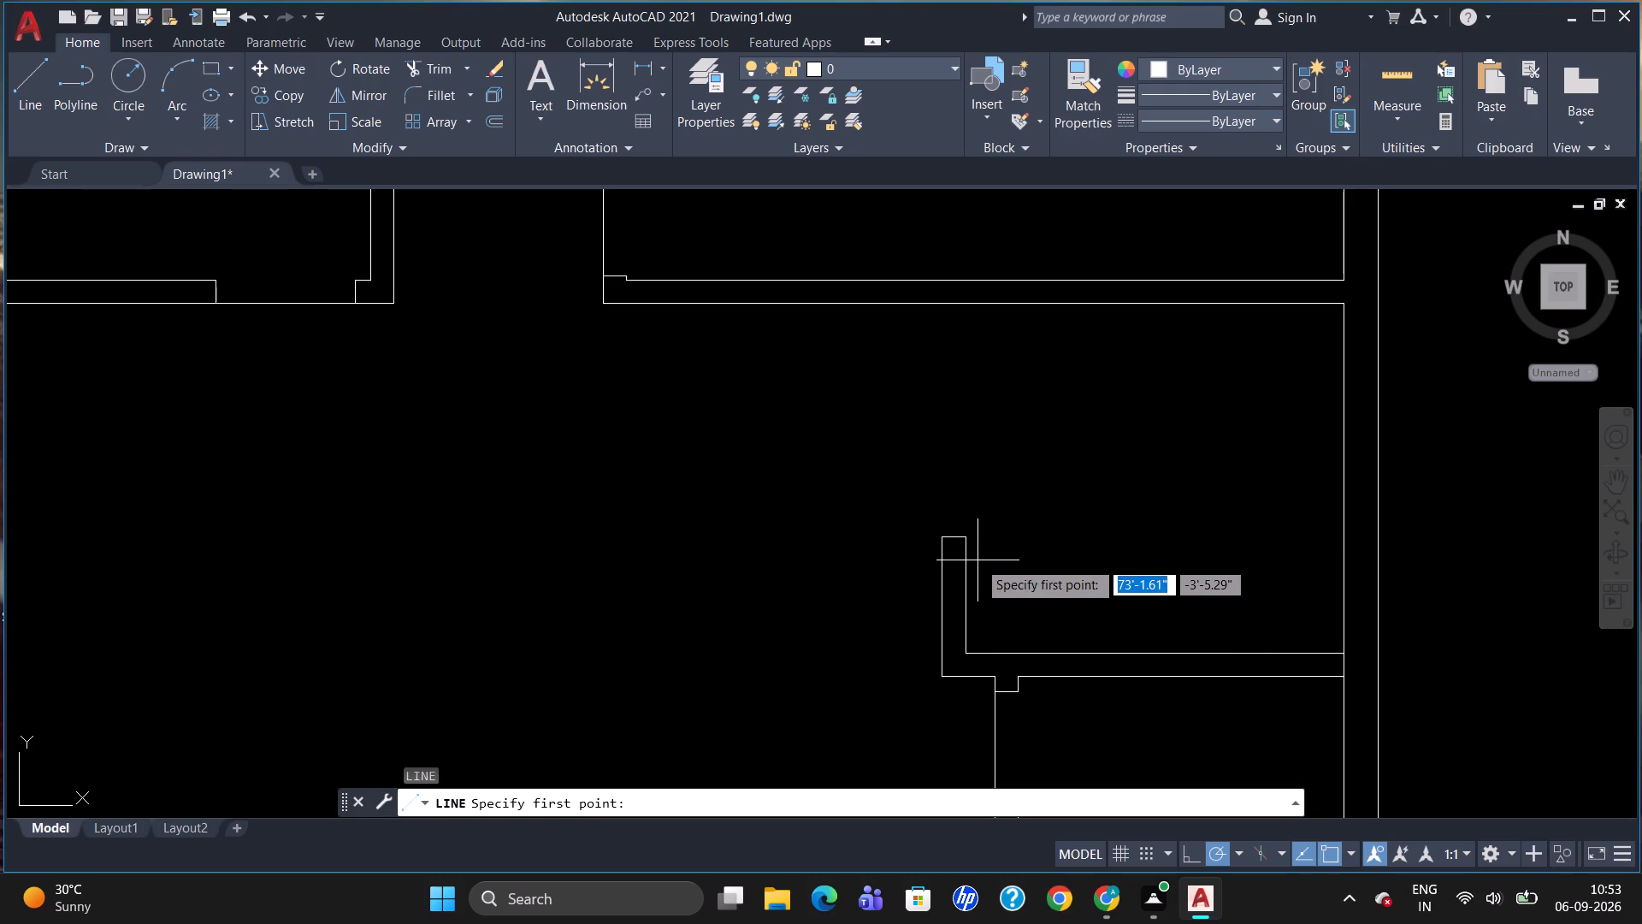
scroll(974, 560, "up", 2)
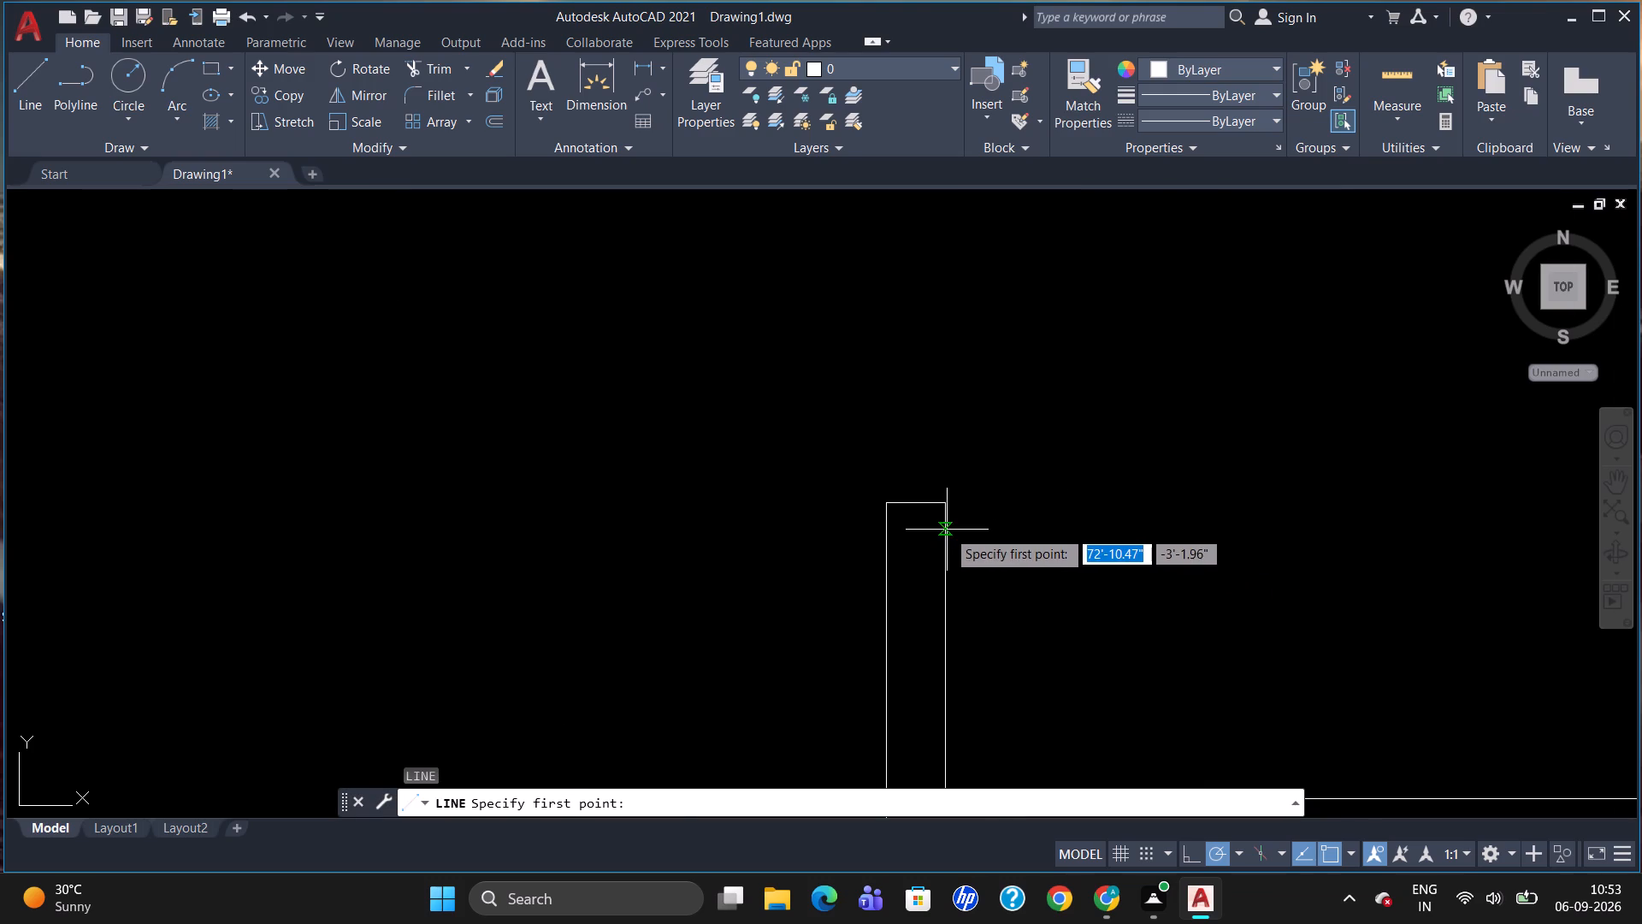
left_click(947, 530)
key("2")
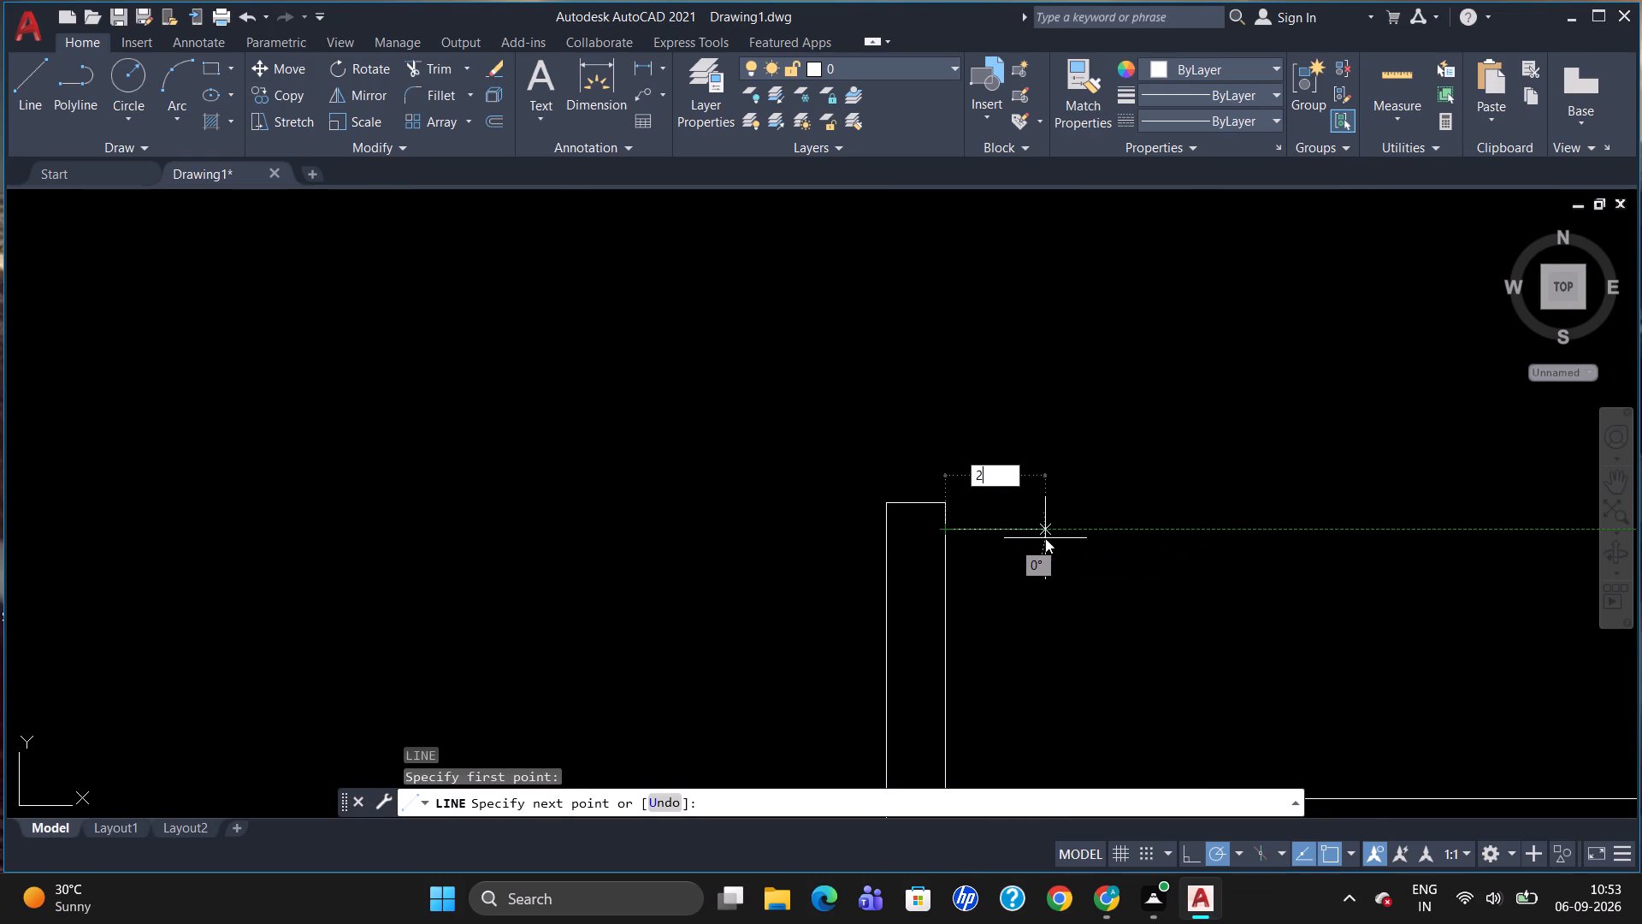
key("apostrophe")
key("Return")
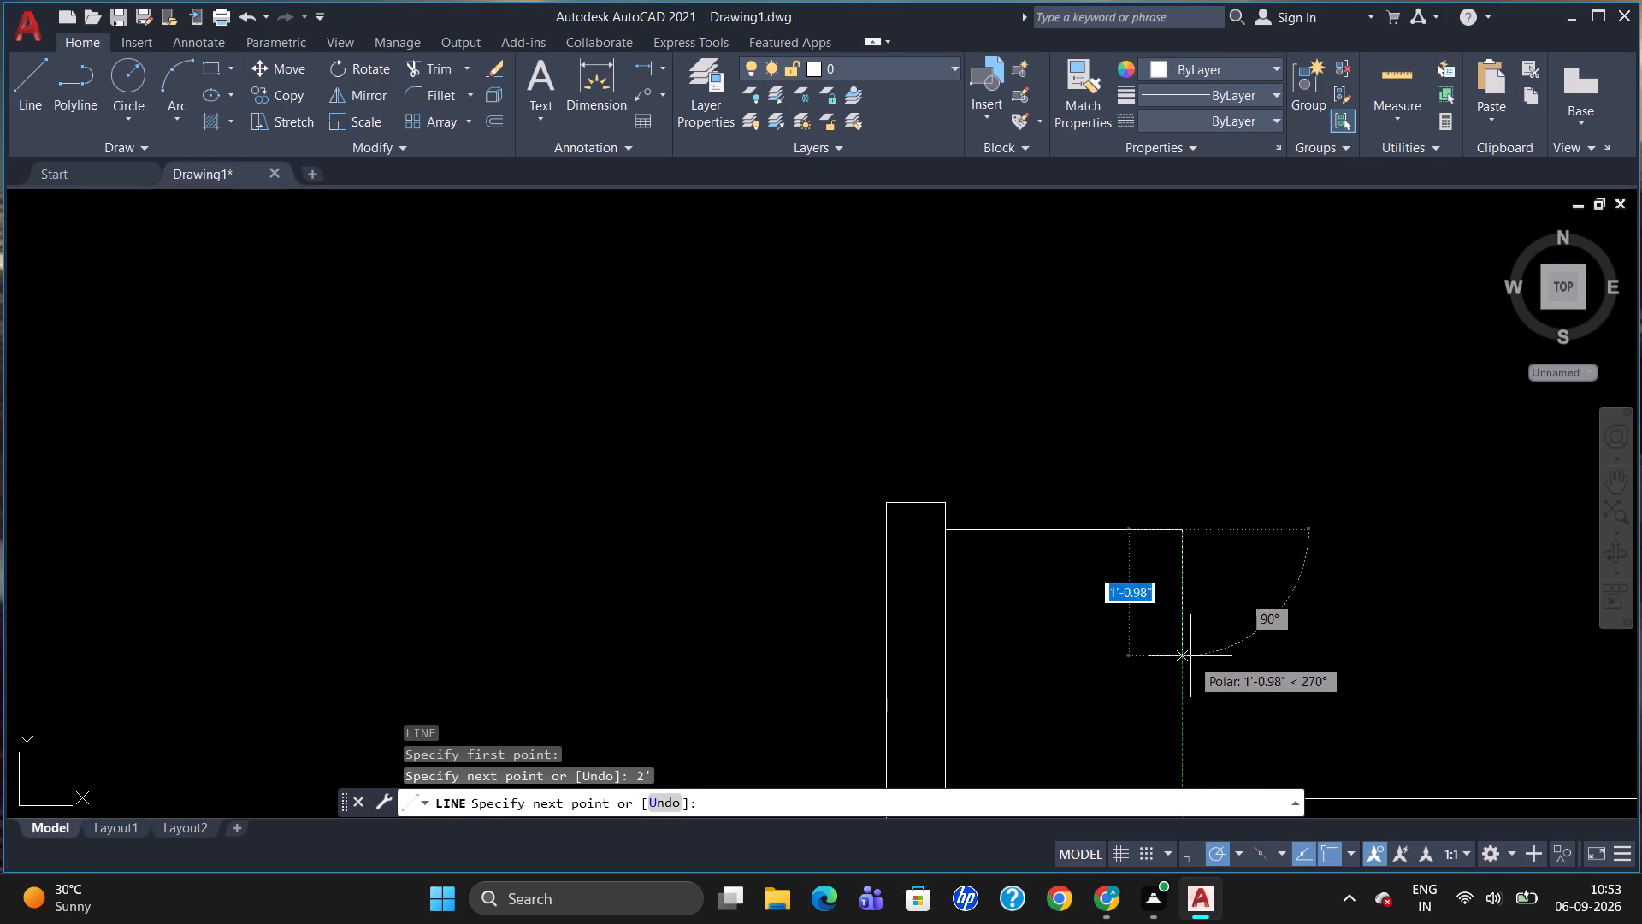
scroll(1138, 476, "down", 3)
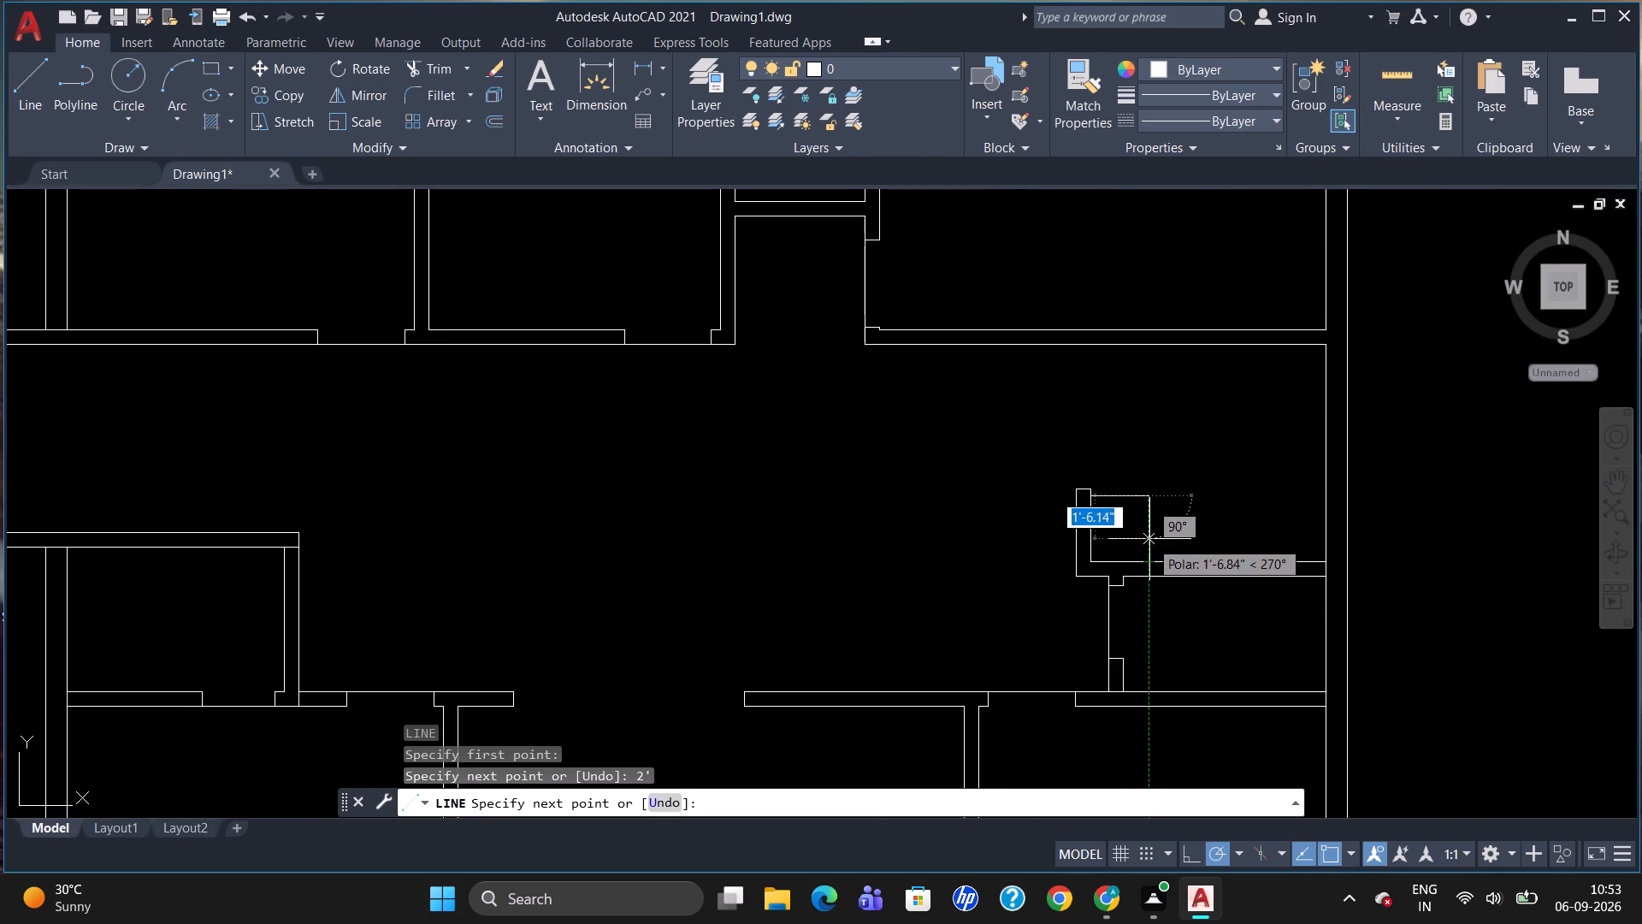
left_click(1149, 532)
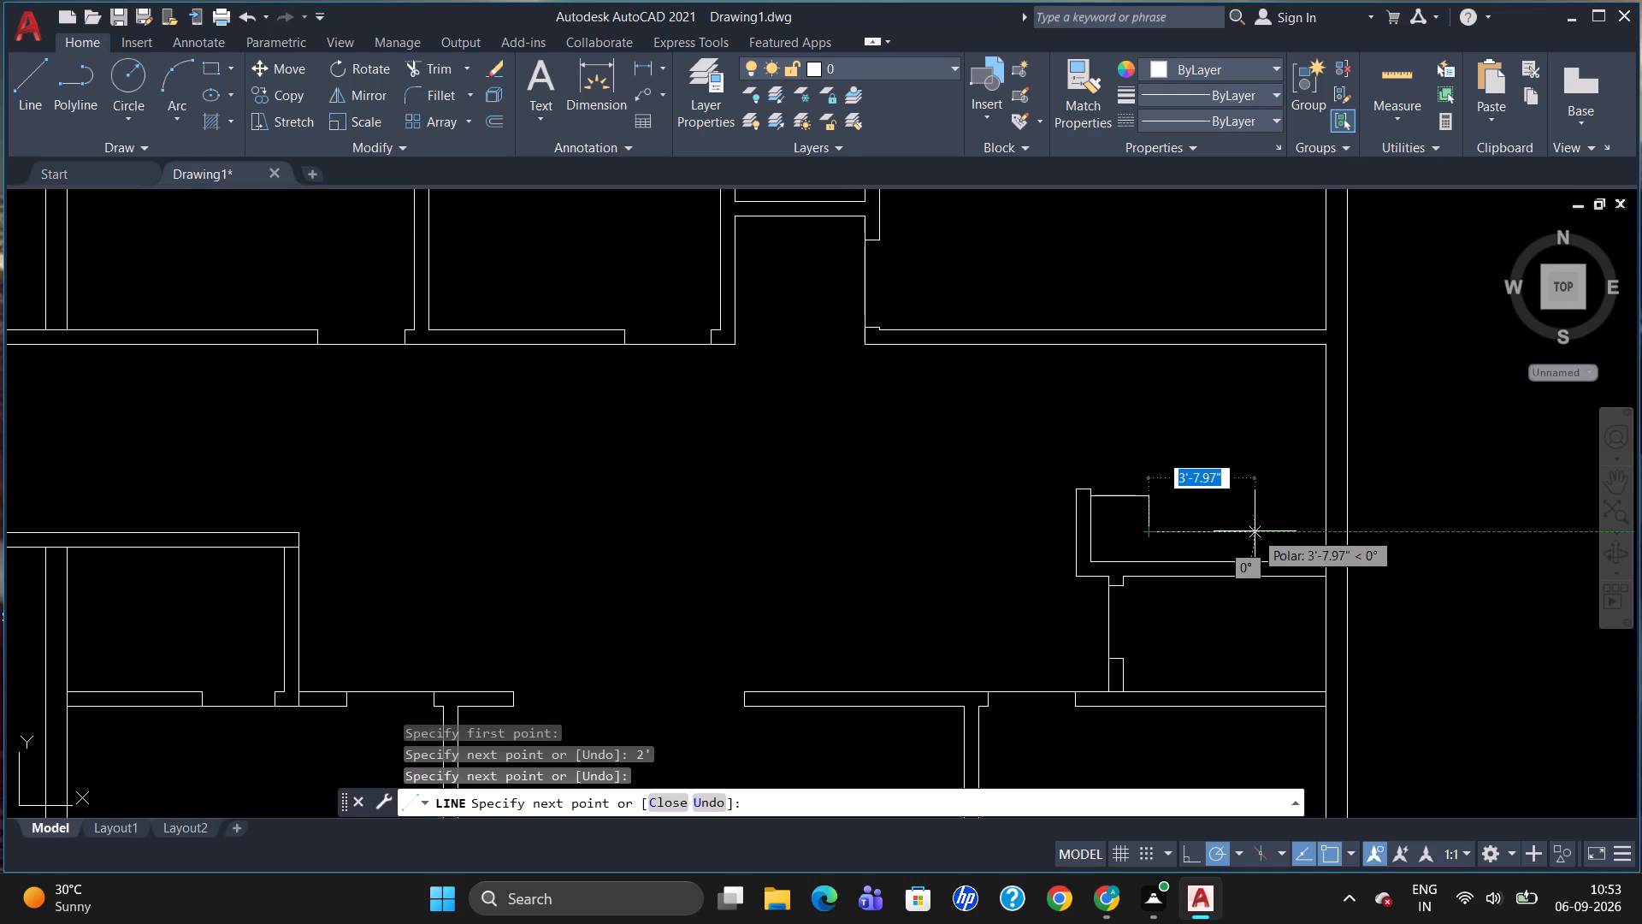
key("Escape")
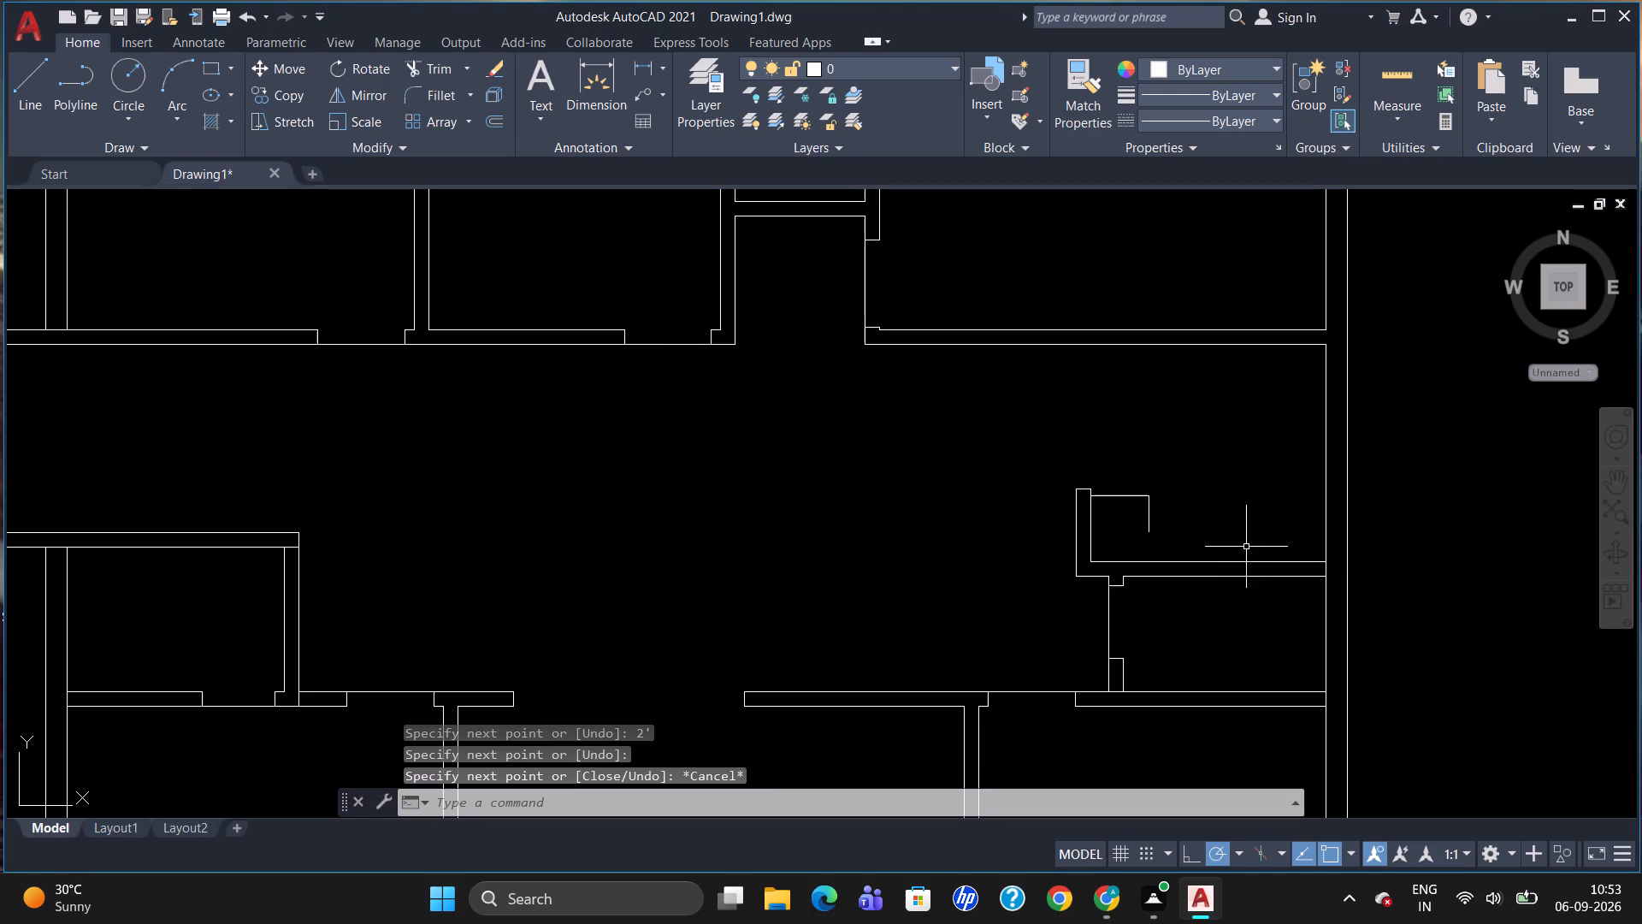
Draw a vertical line downward from the upper partition, starting 2' in from its corner with the outer wall on the east side.
key("l")
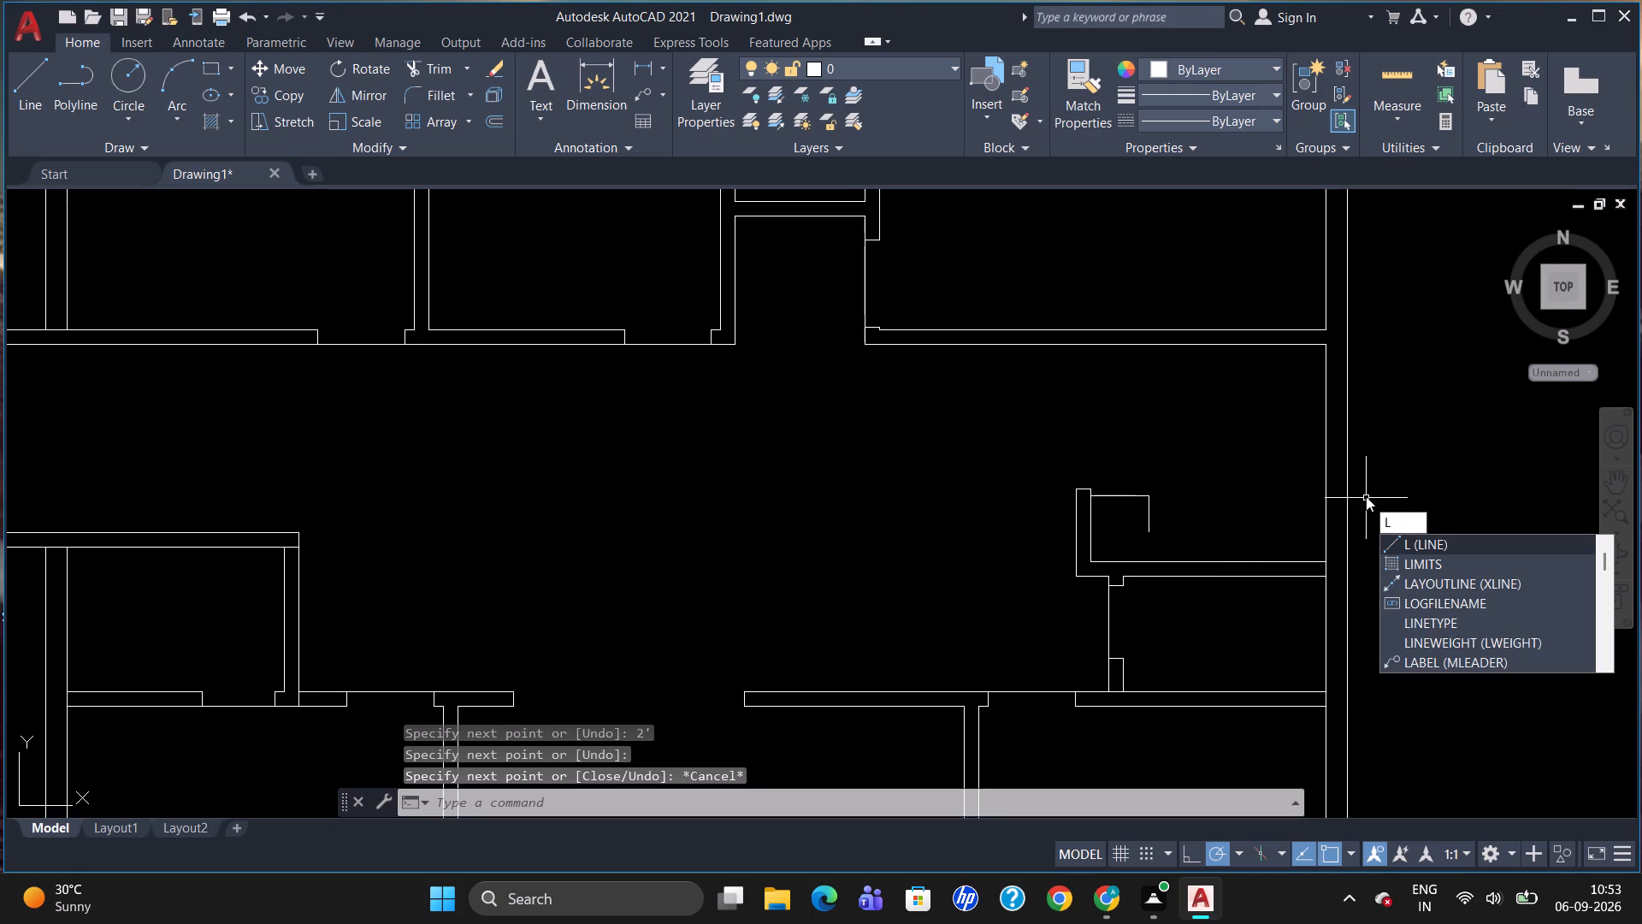
key("Return")
key("t")
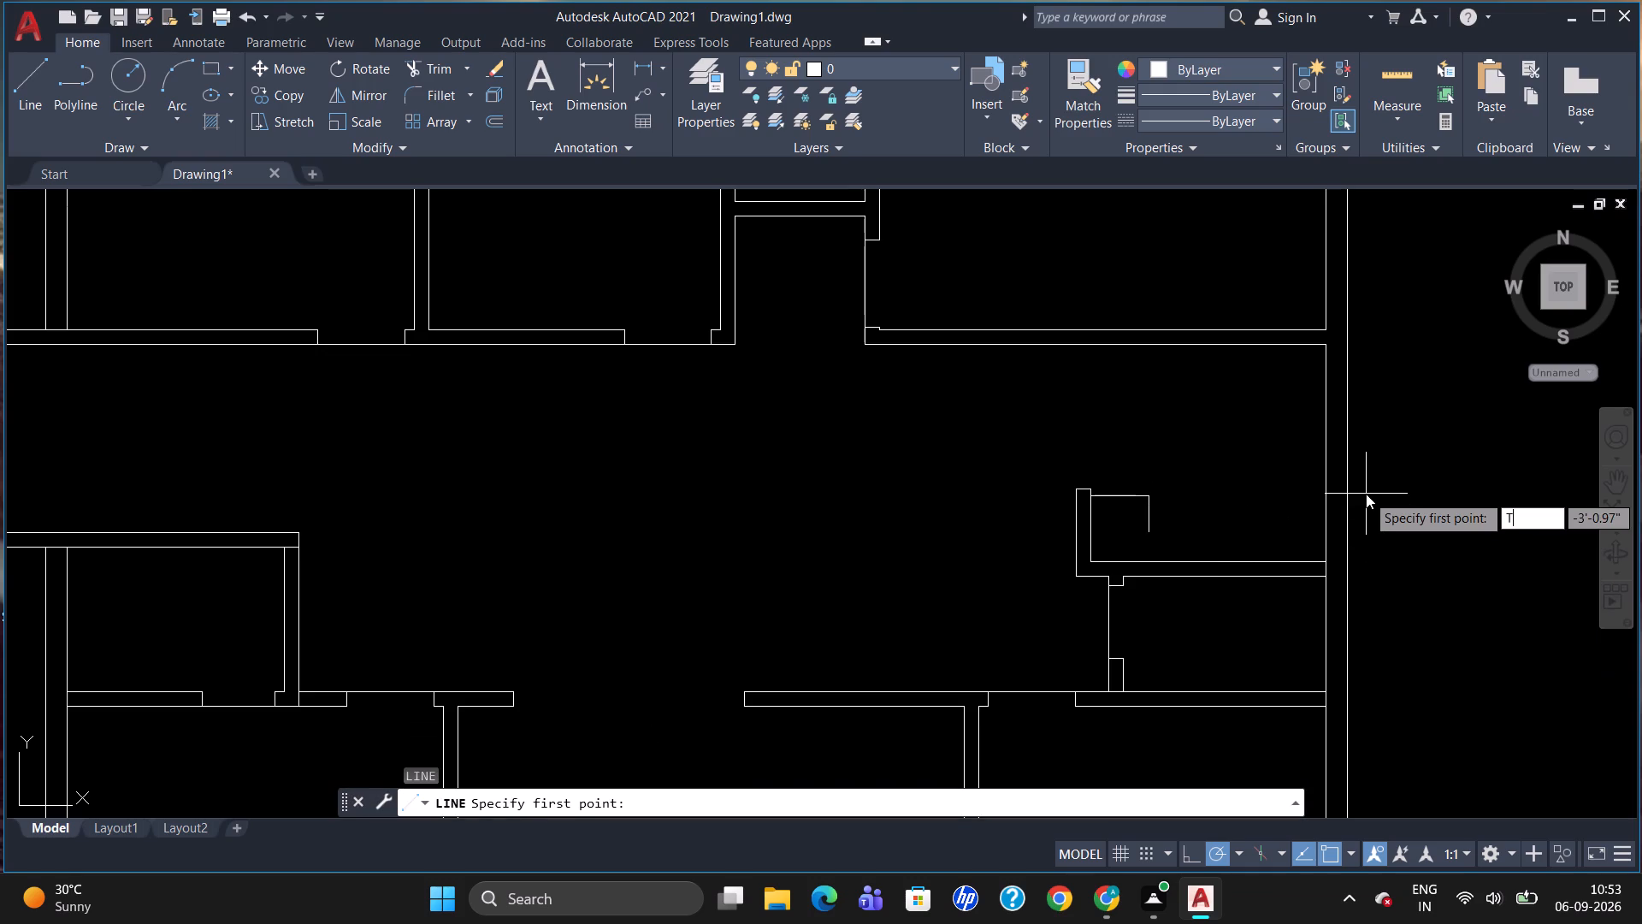
key("k")
key("Return")
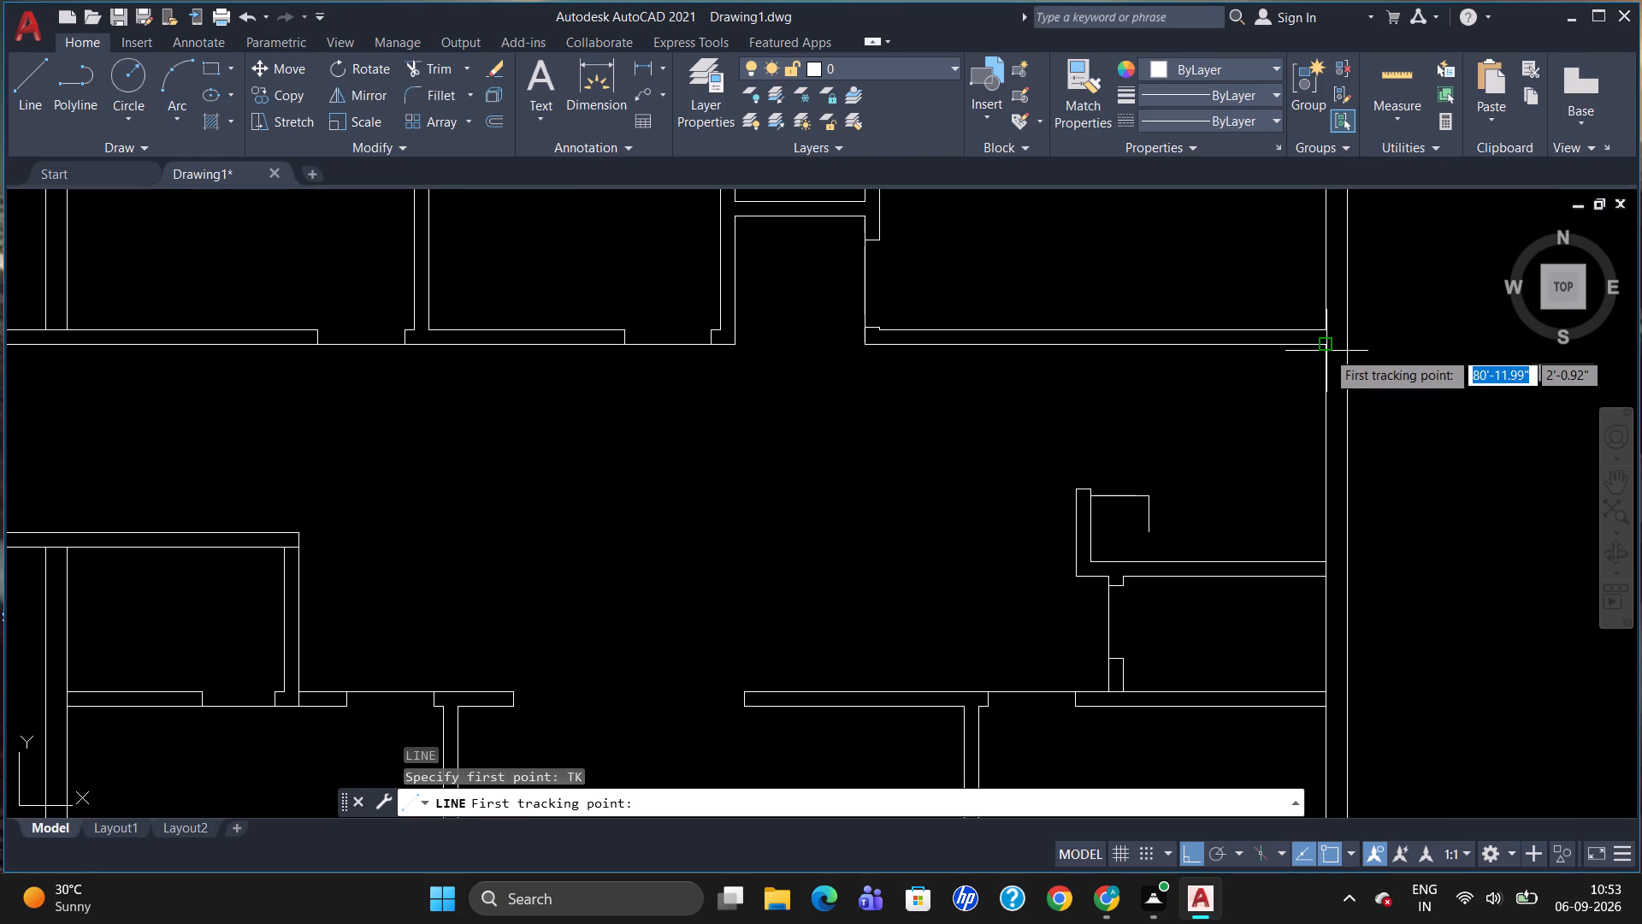
left_click(1326, 351)
key("2")
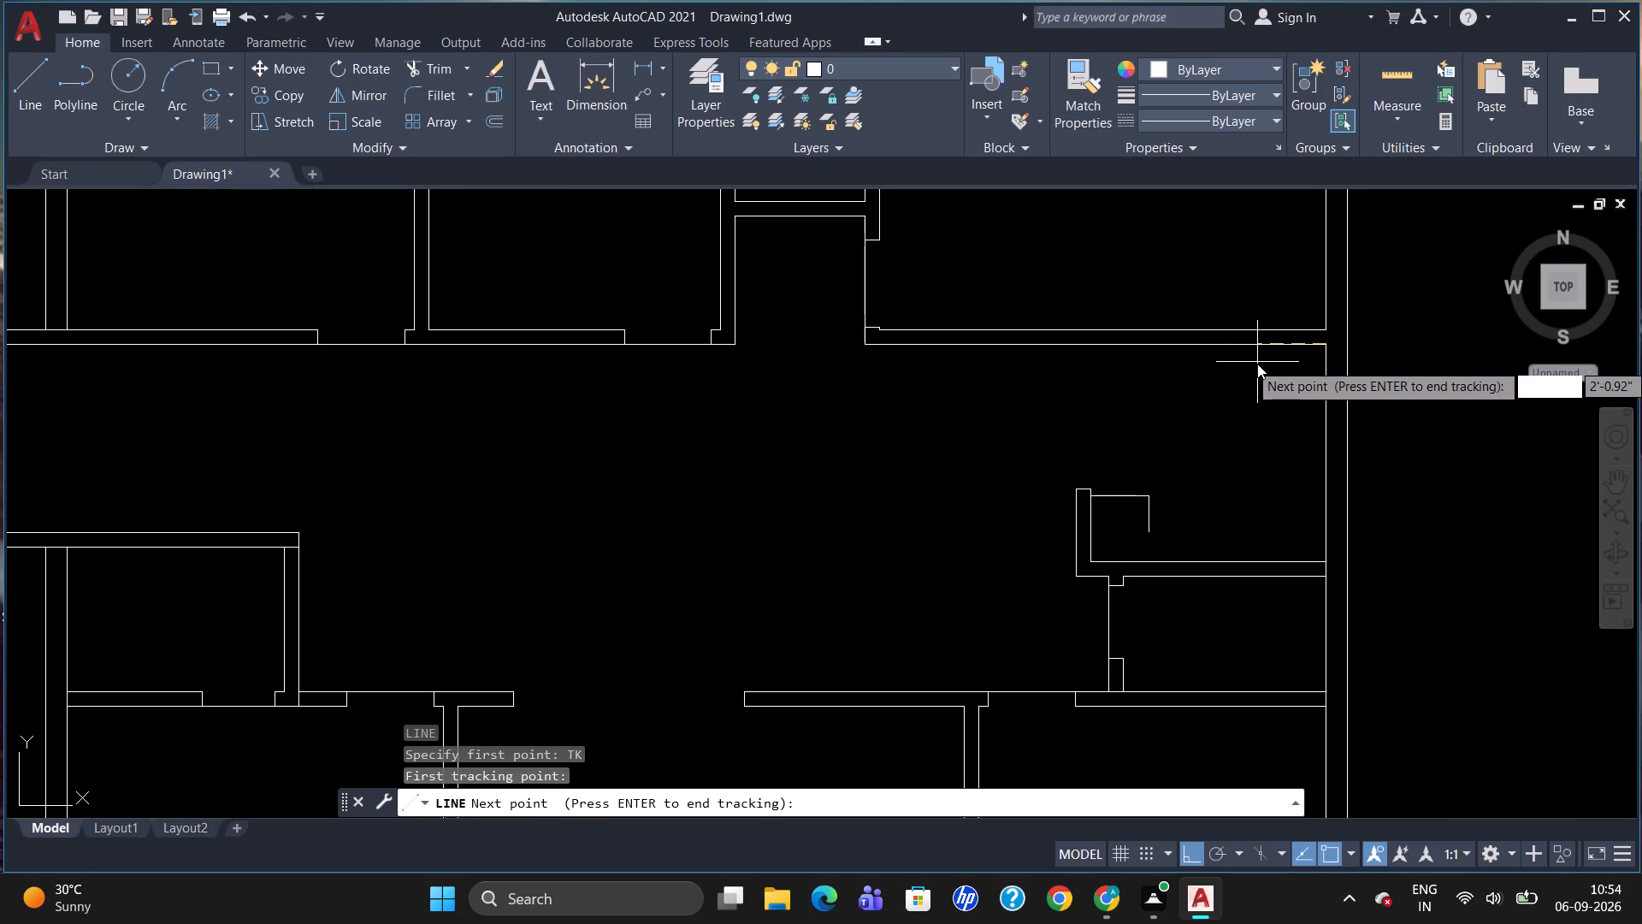
key("apostrophe")
key("Return")
key("Return")
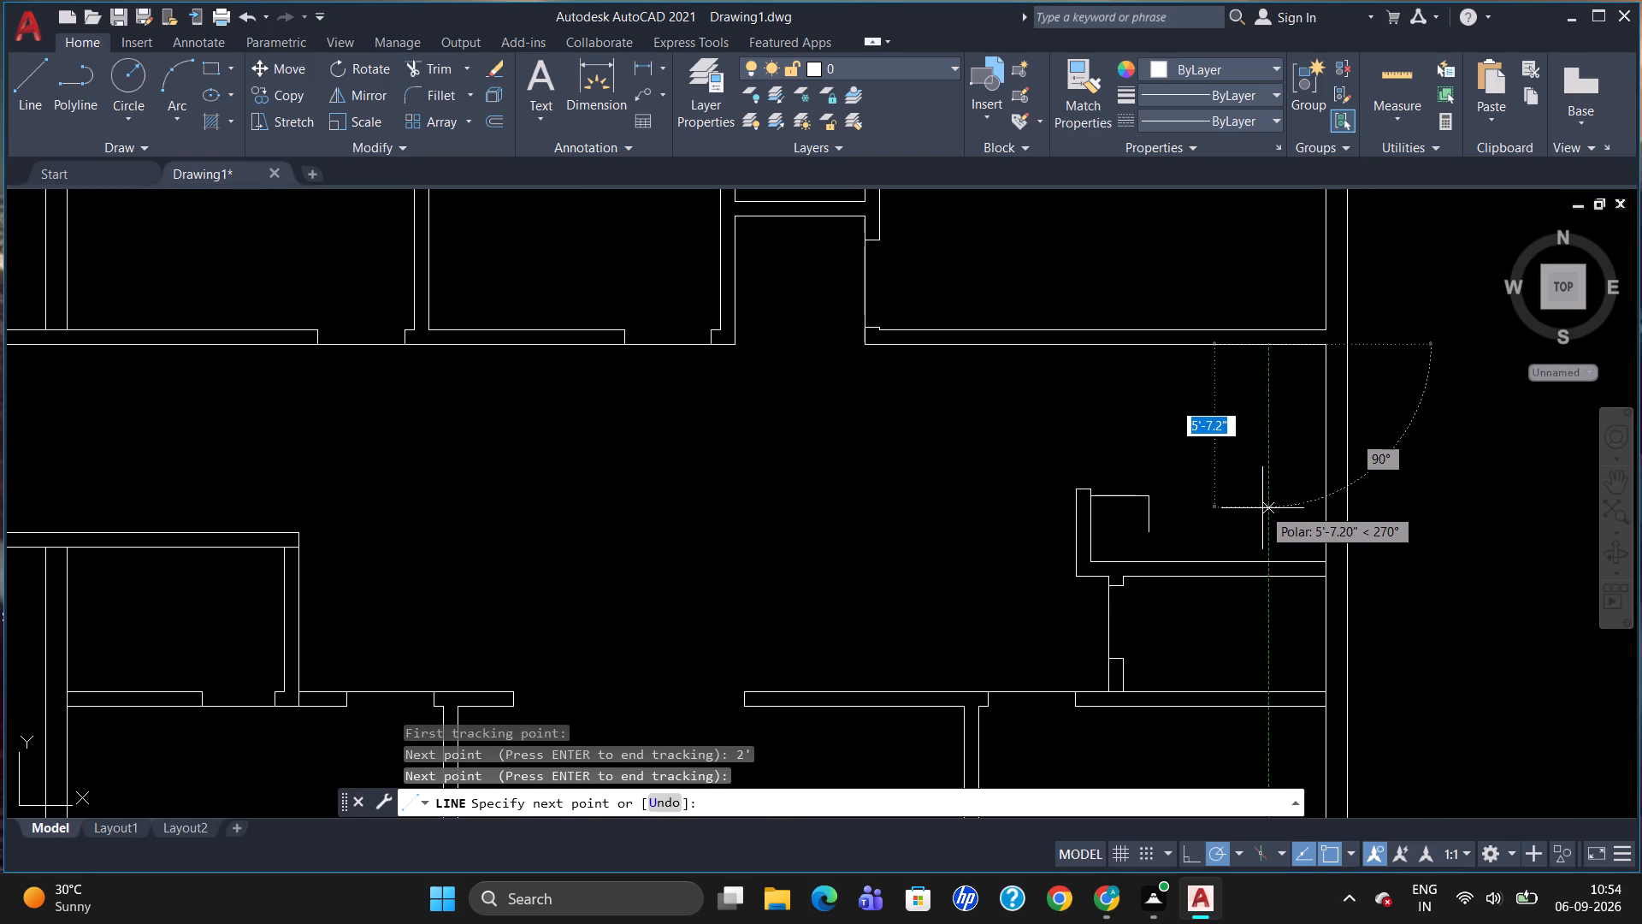
left_click(1267, 535)
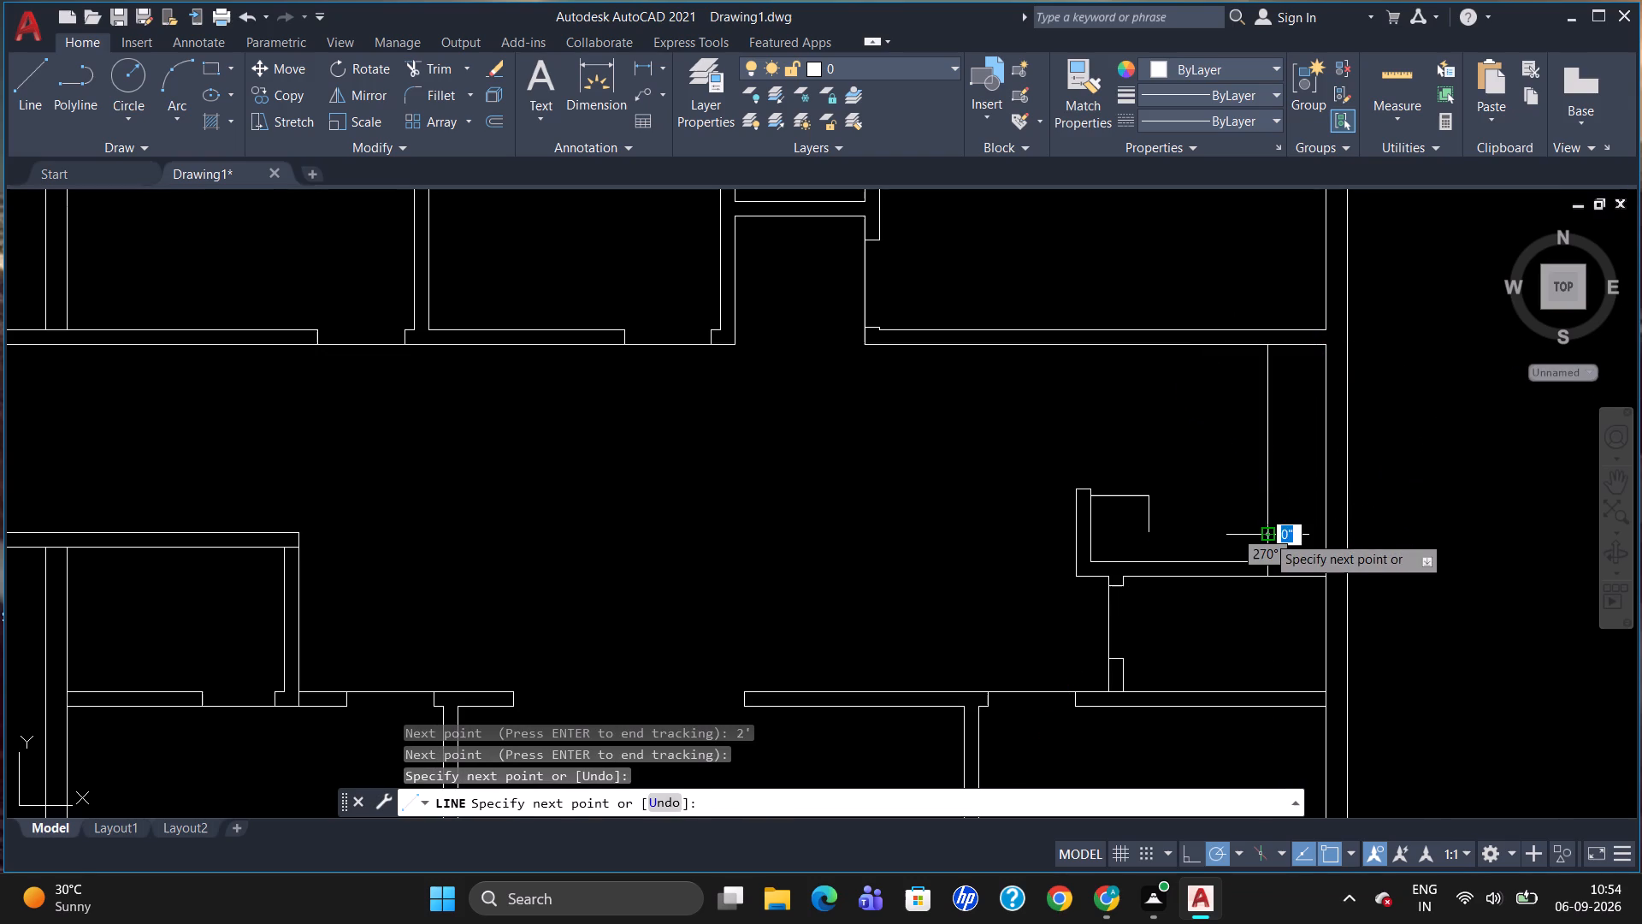
key("Escape")
Draw a horizontal line from the short vertical line's lower end to just past the long vertical line.
key("l")
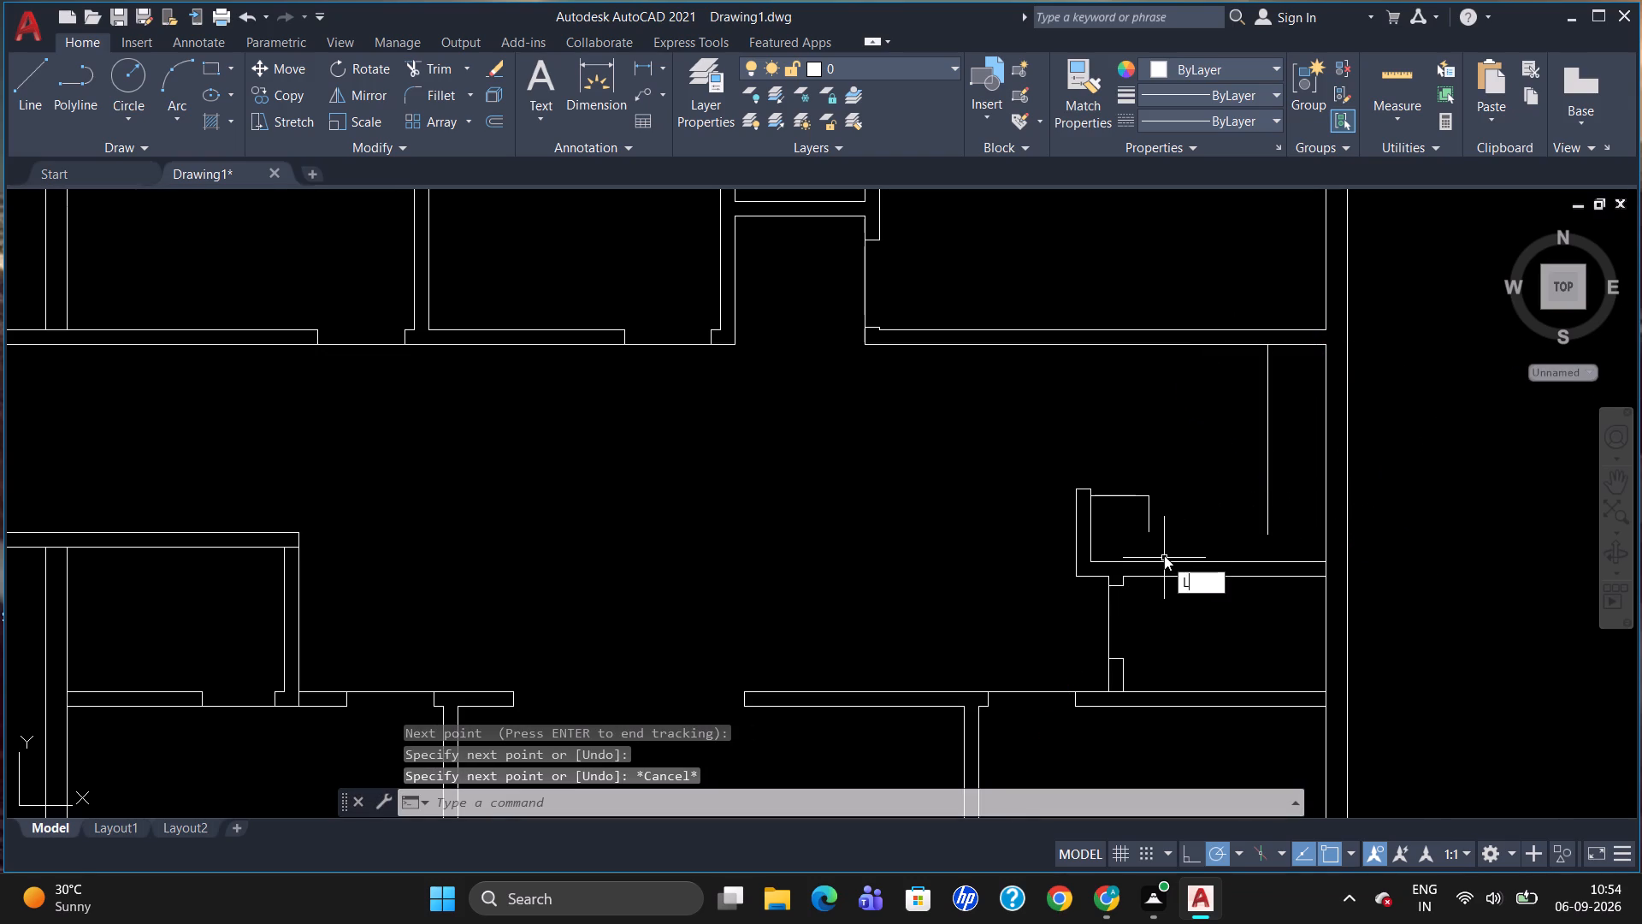
key("Return")
left_click(1154, 535)
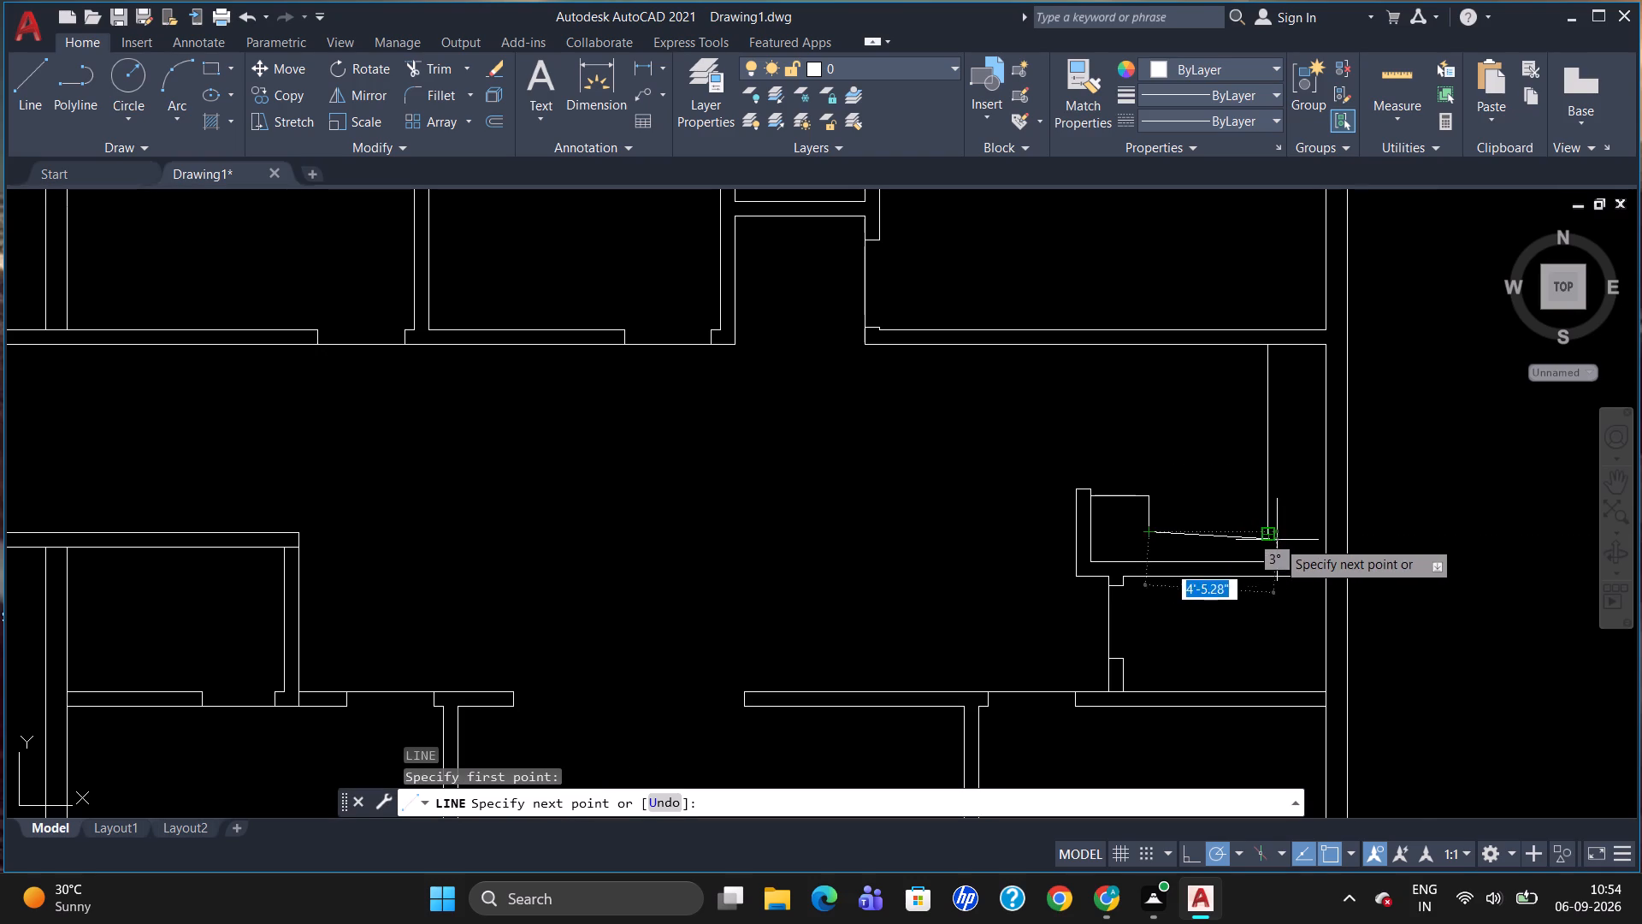
left_click(1296, 532)
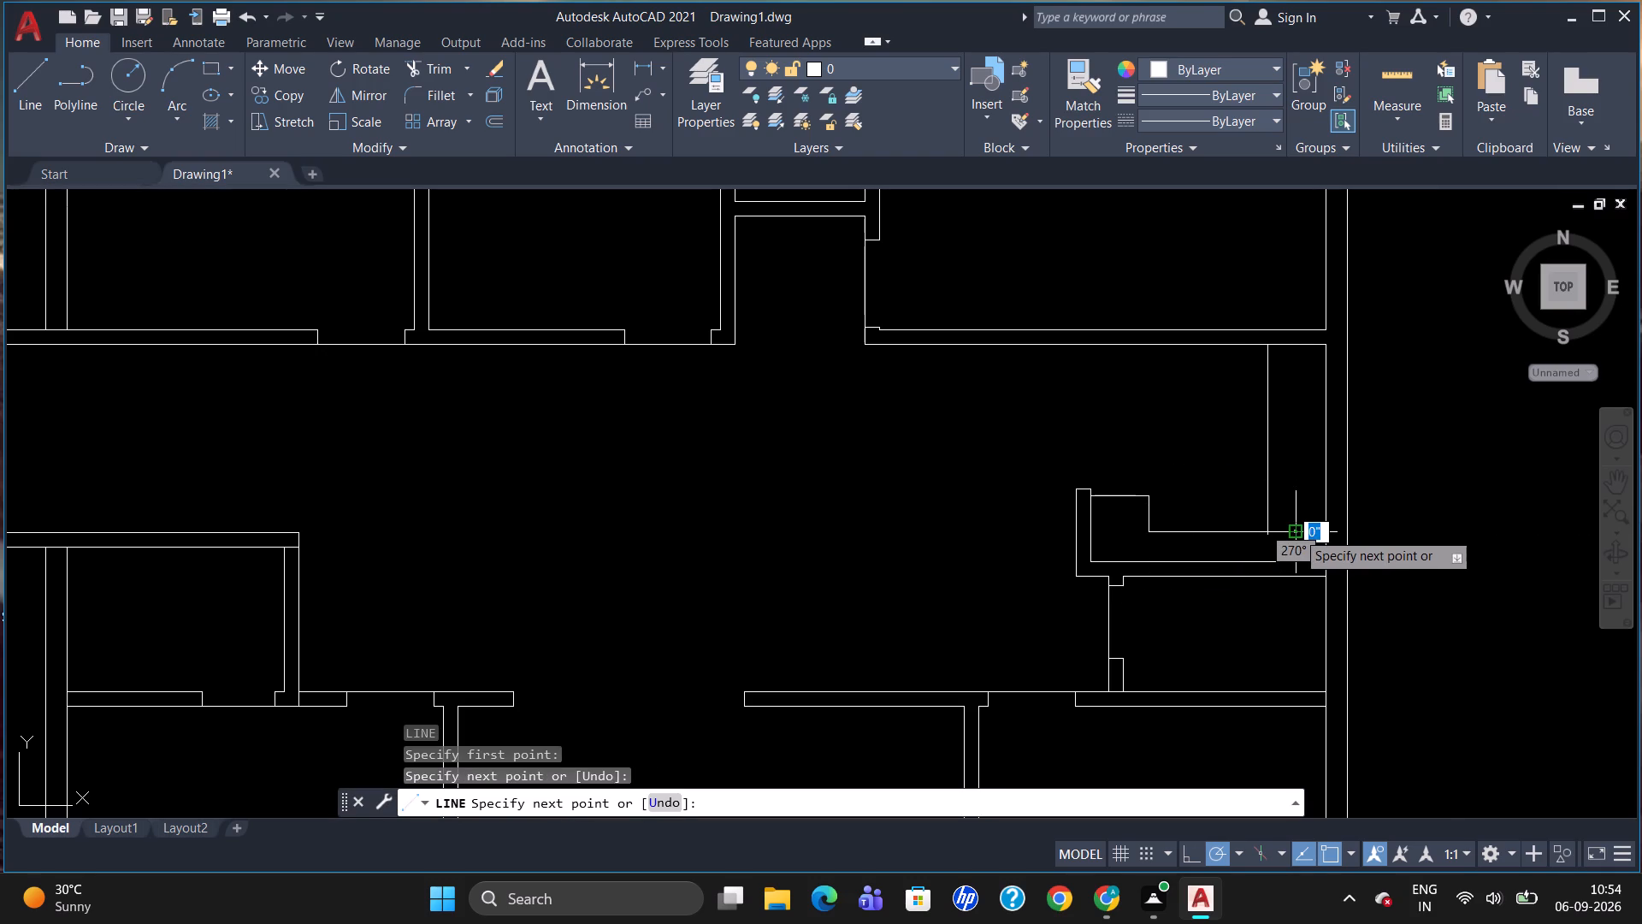
key("Escape")
Trim the overhanging ends where the new horizontal and long vertical lines cross to form a clean corner.
scroll(1274, 559, "up", 1)
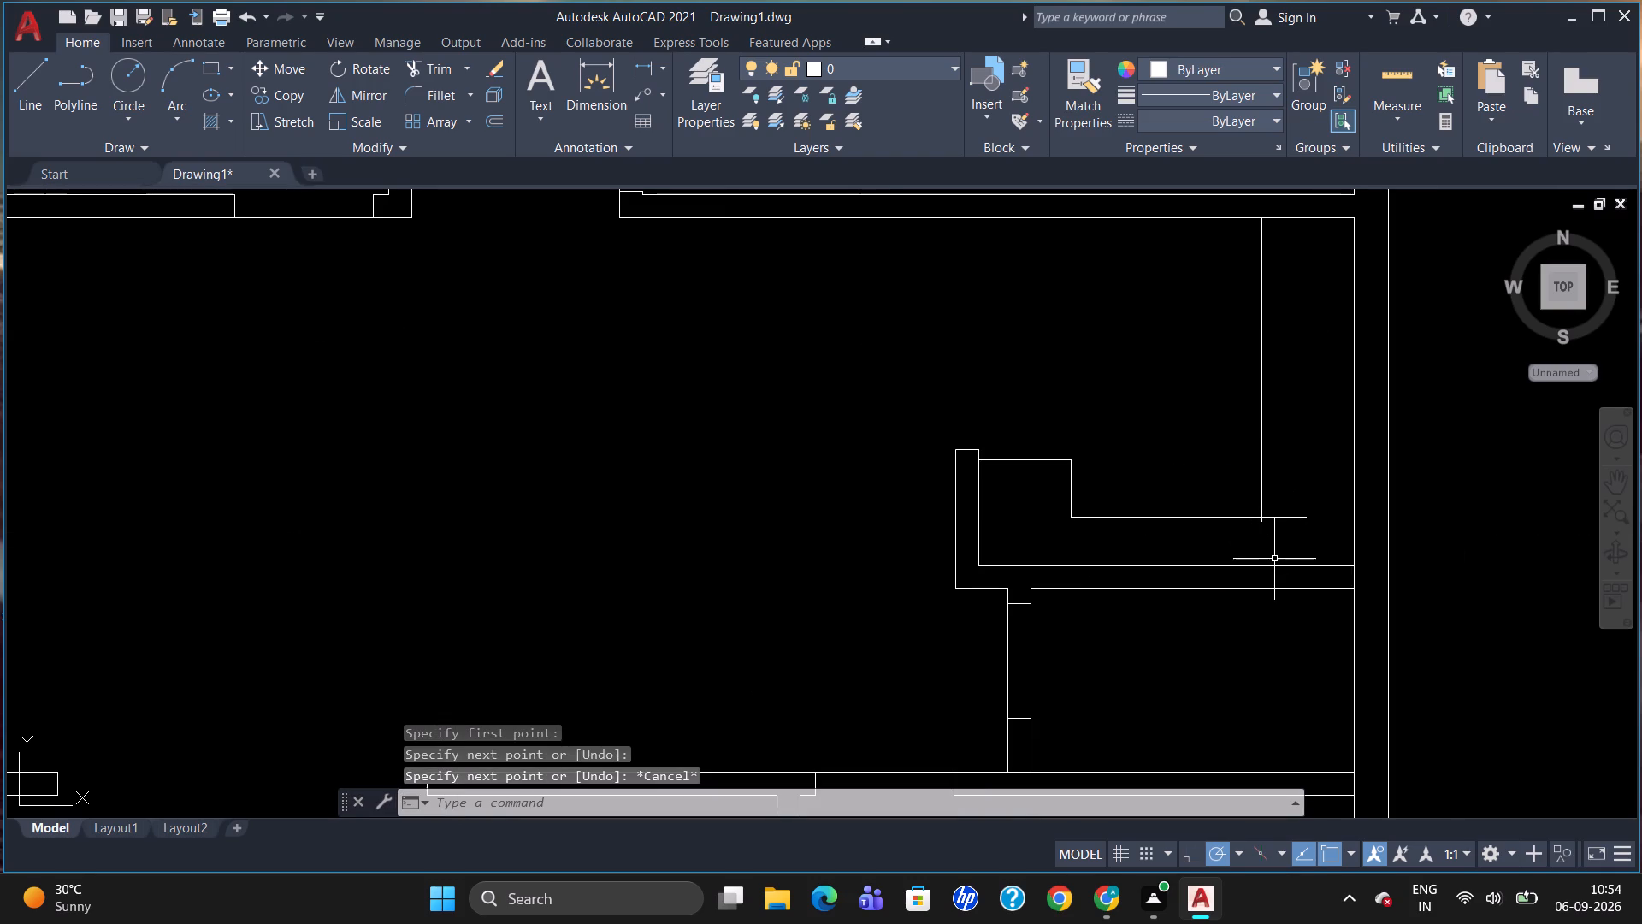
type("TR")
key("Return")
key("Return")
left_click(1284, 518)
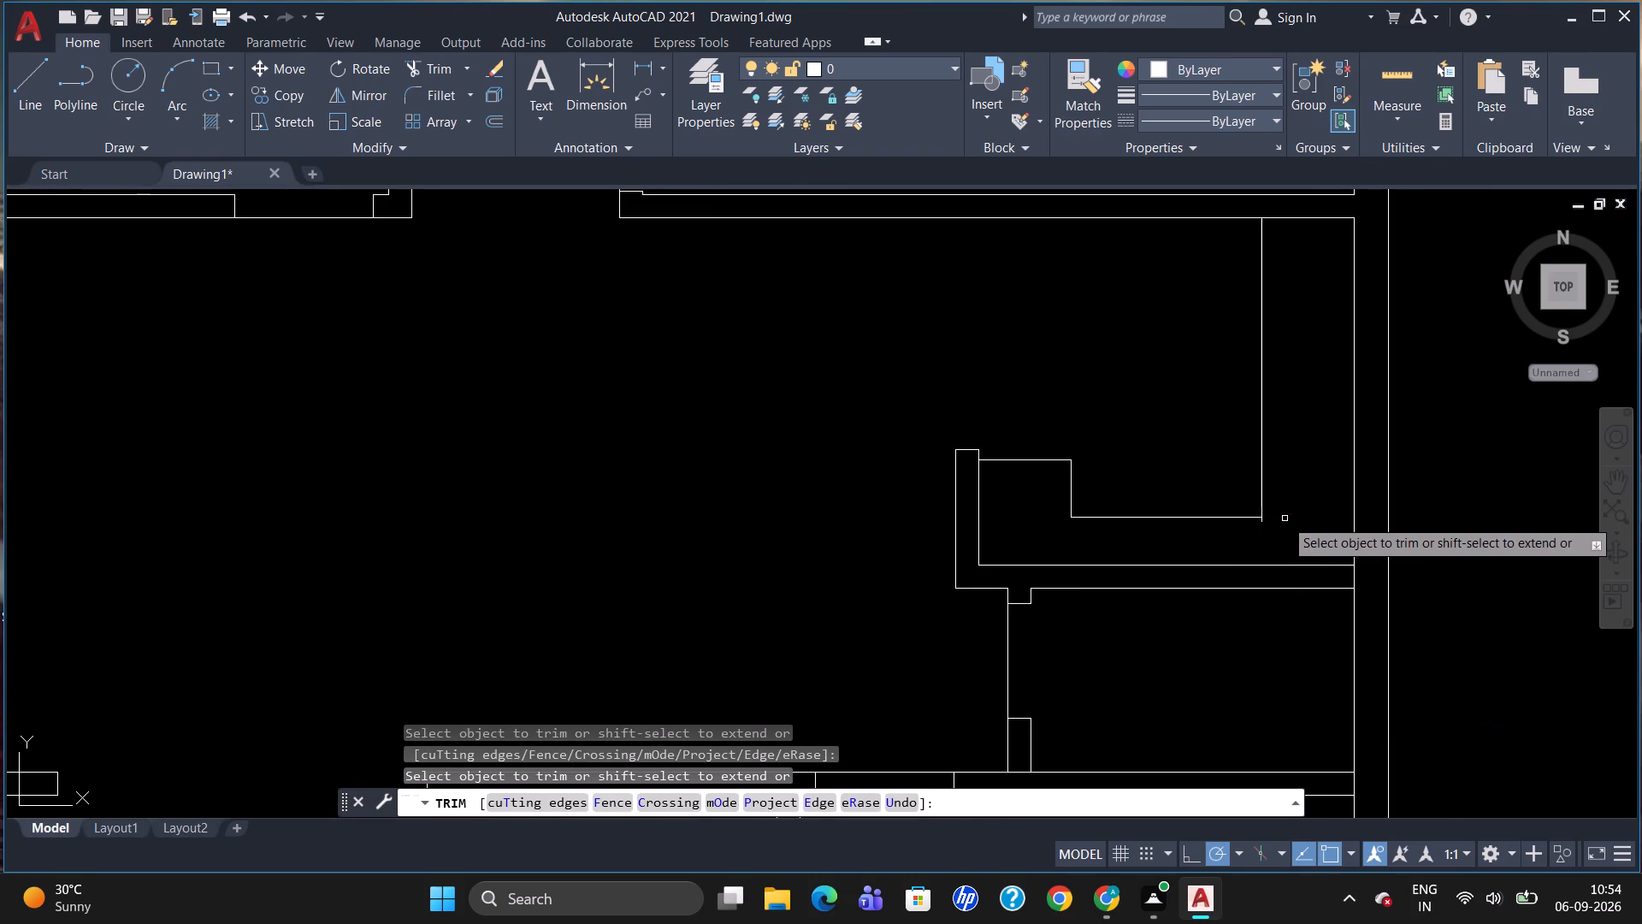
scroll(1272, 522, "up", 3)
left_click(1218, 517)
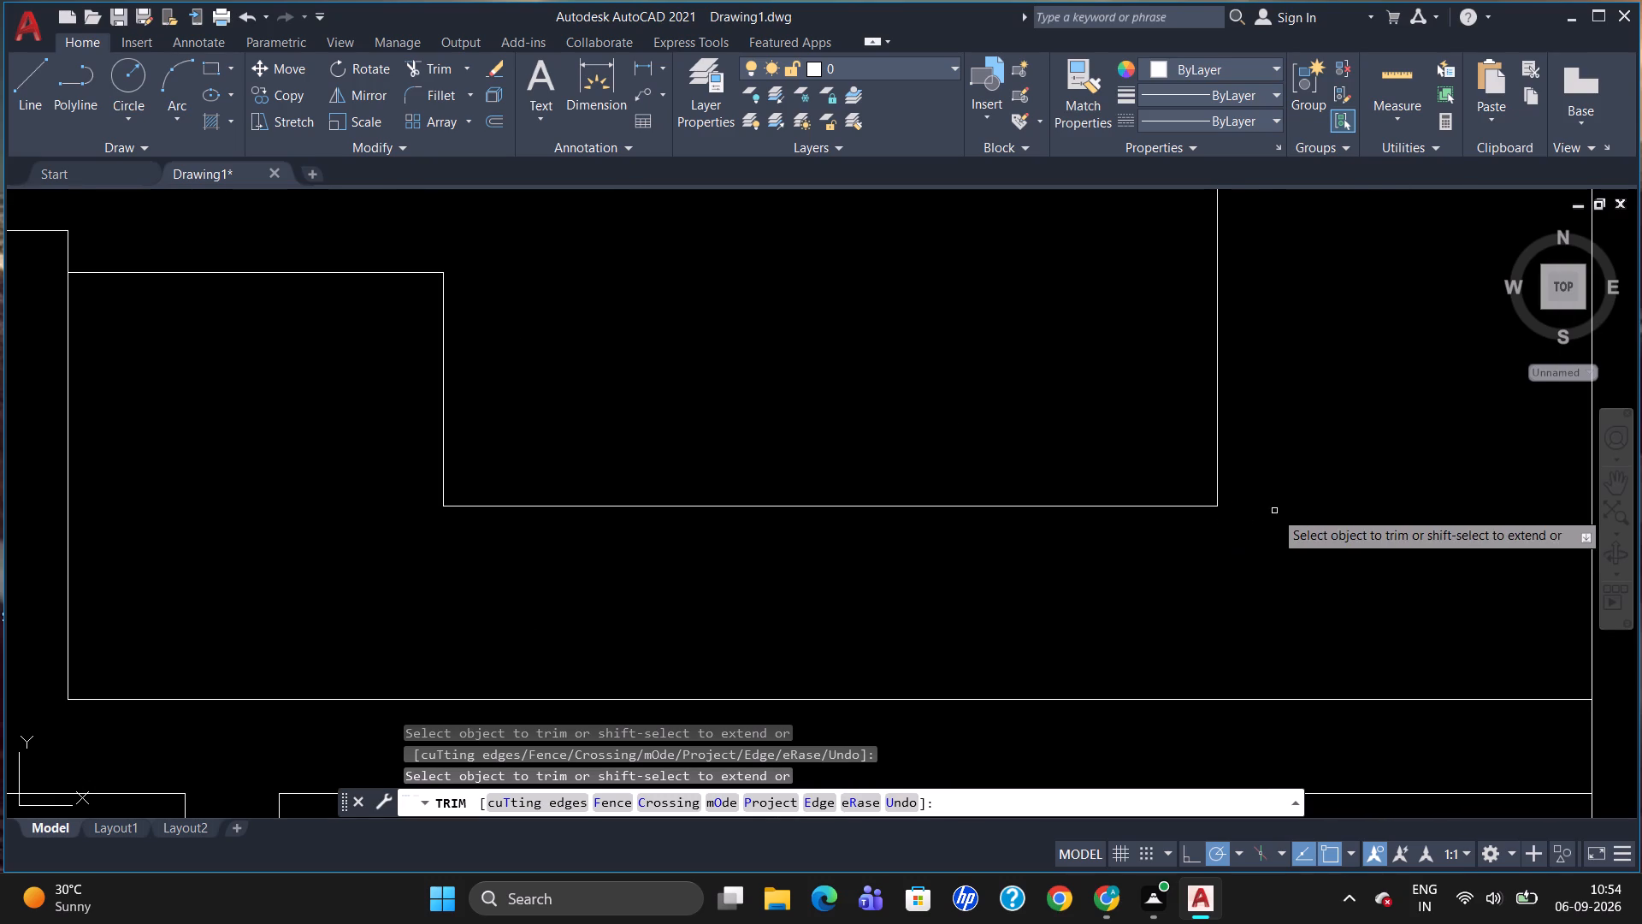
key("Escape")
Delete the 3' wall's two vertical faces and the line capping its upper end.
scroll(1267, 497, "down", 6)
scroll(1347, 481, "down", 1)
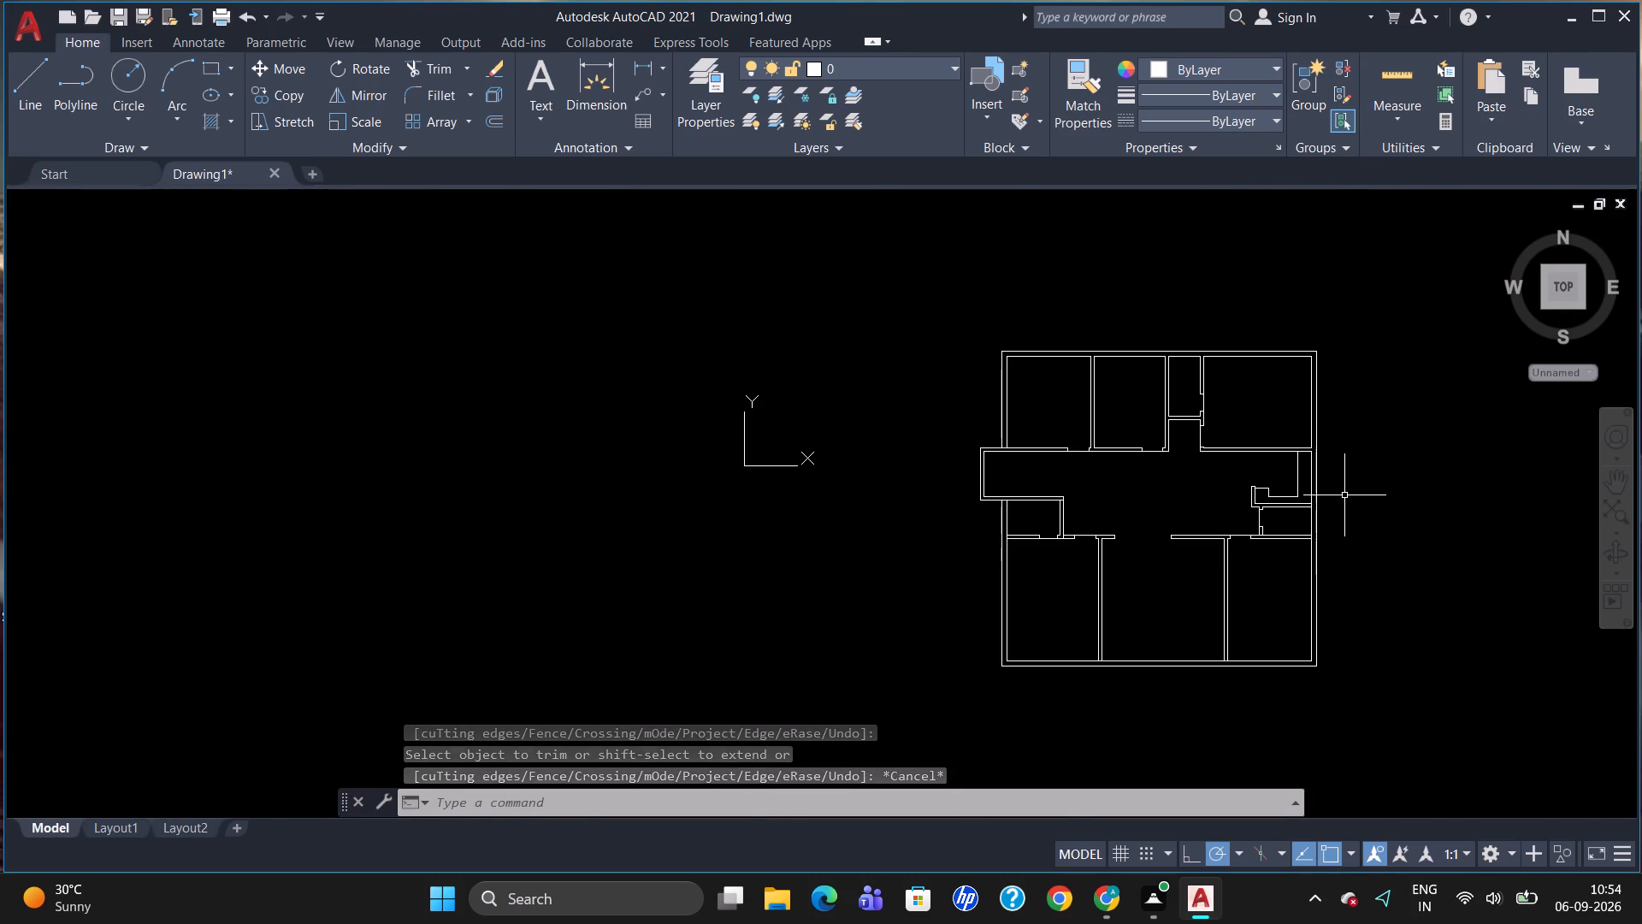
scroll(1203, 511, "up", 1)
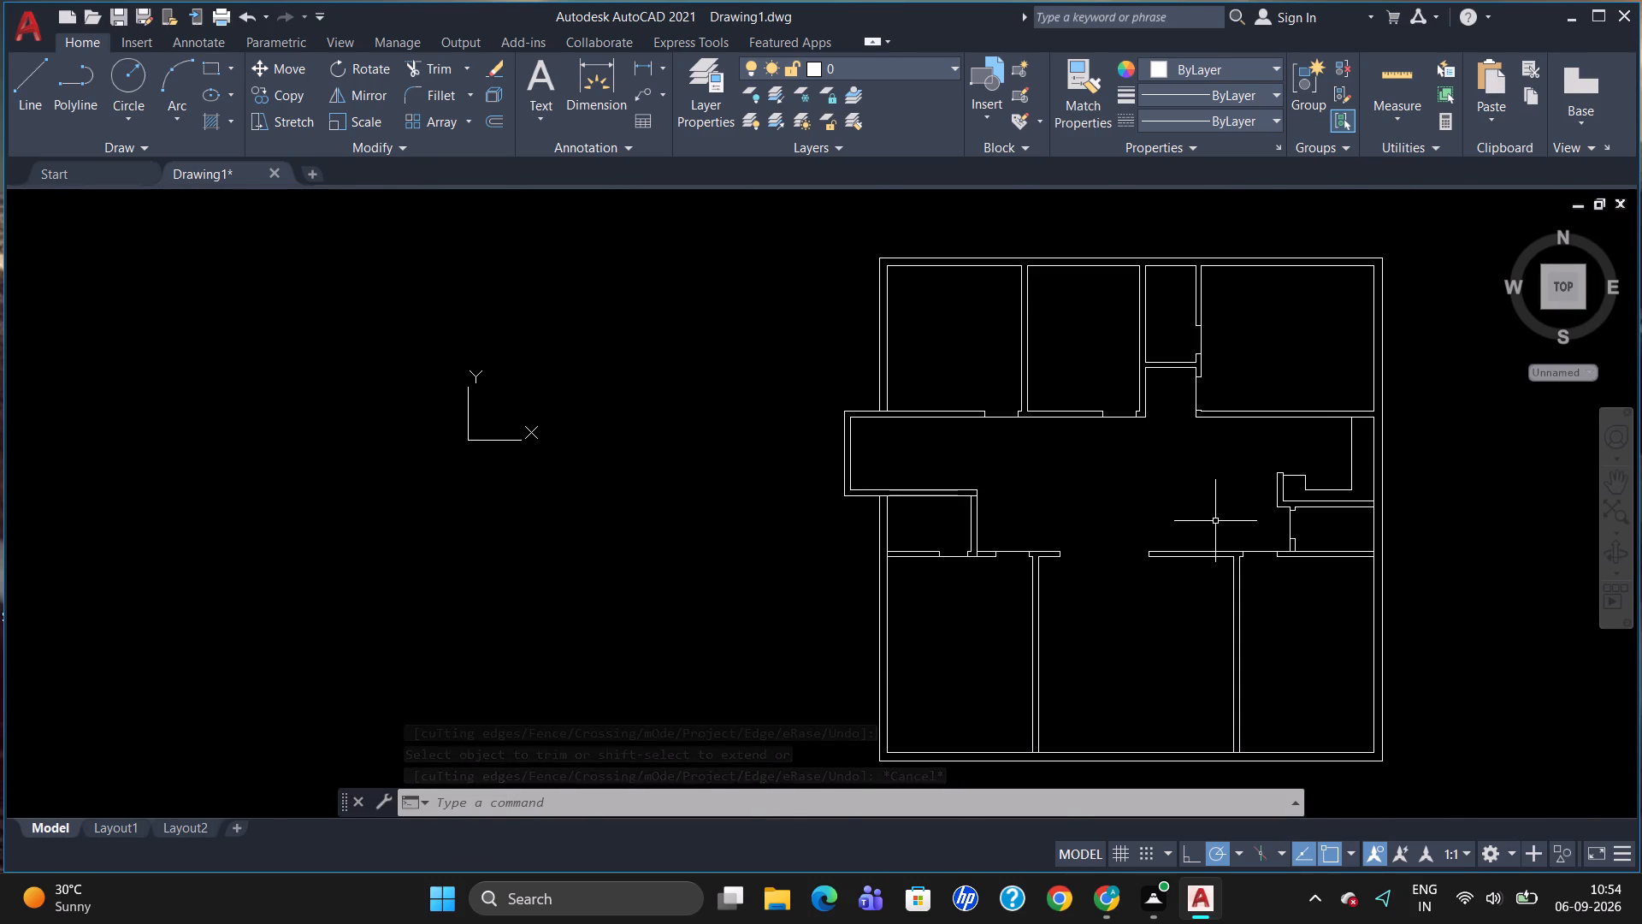
scroll(1338, 478, "up", 1)
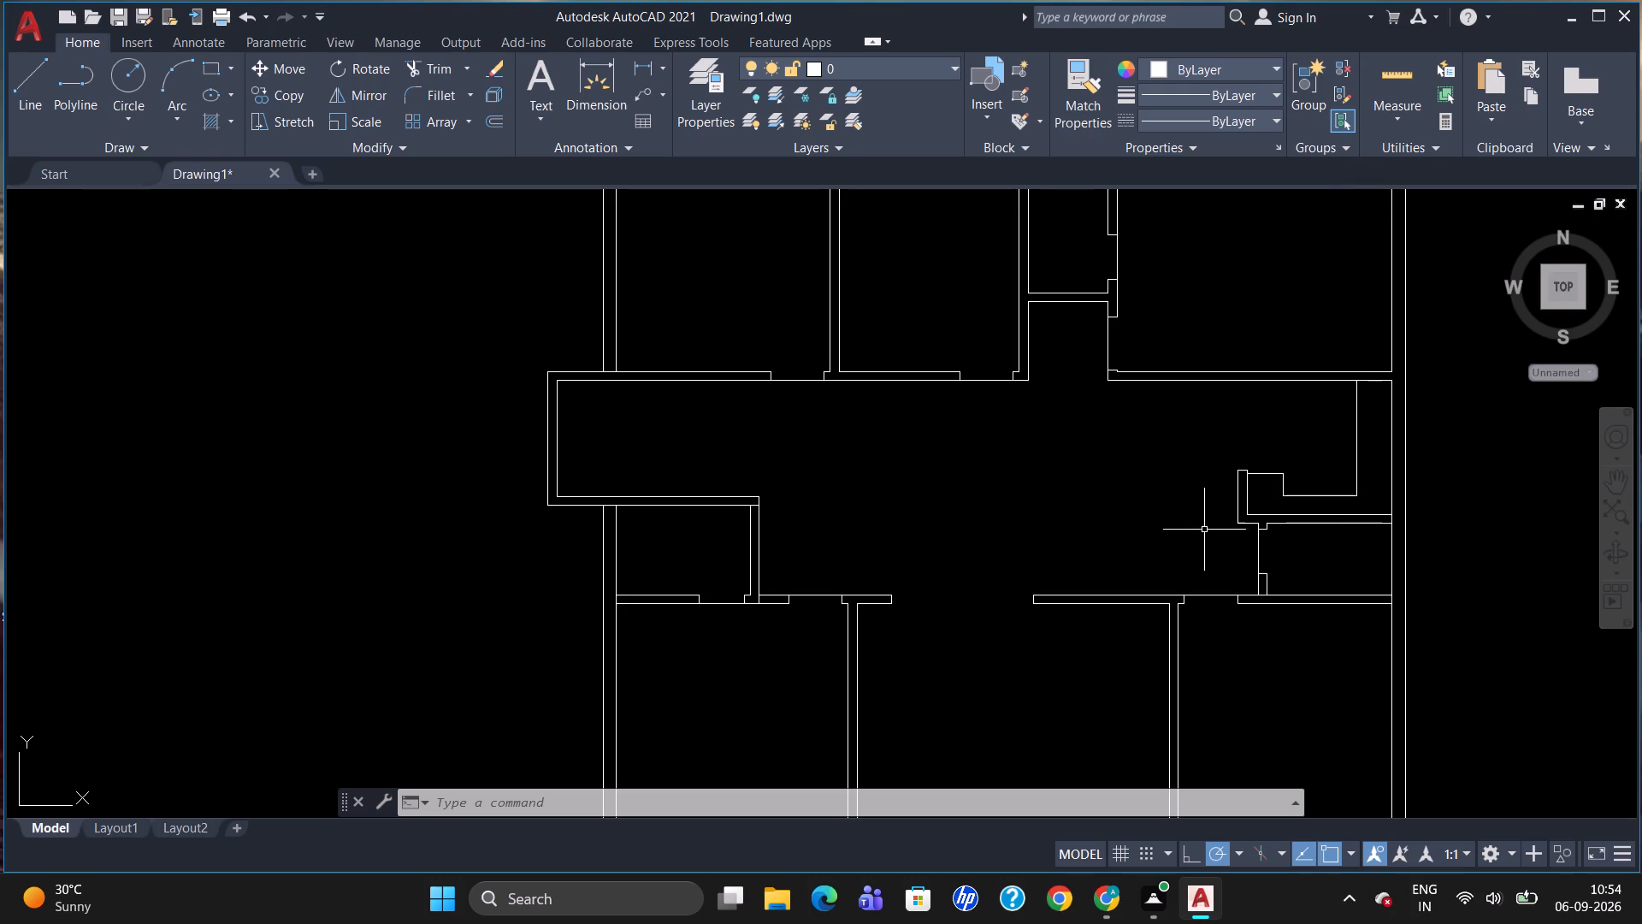
scroll(1279, 527, "up", 3)
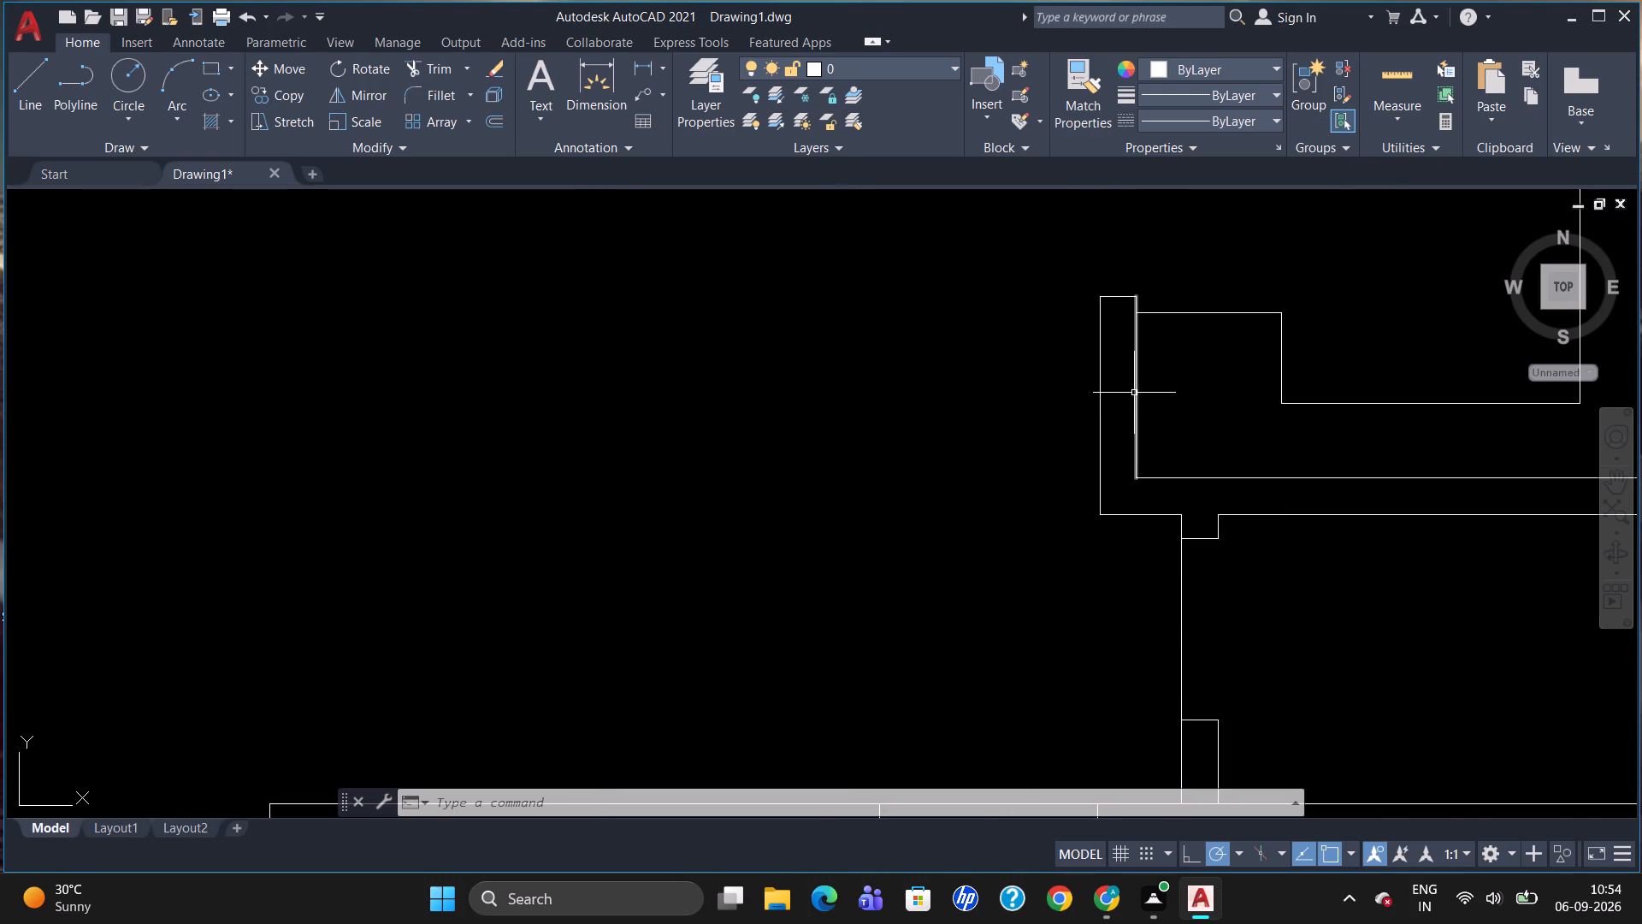
left_click(1134, 391)
left_click(1100, 394)
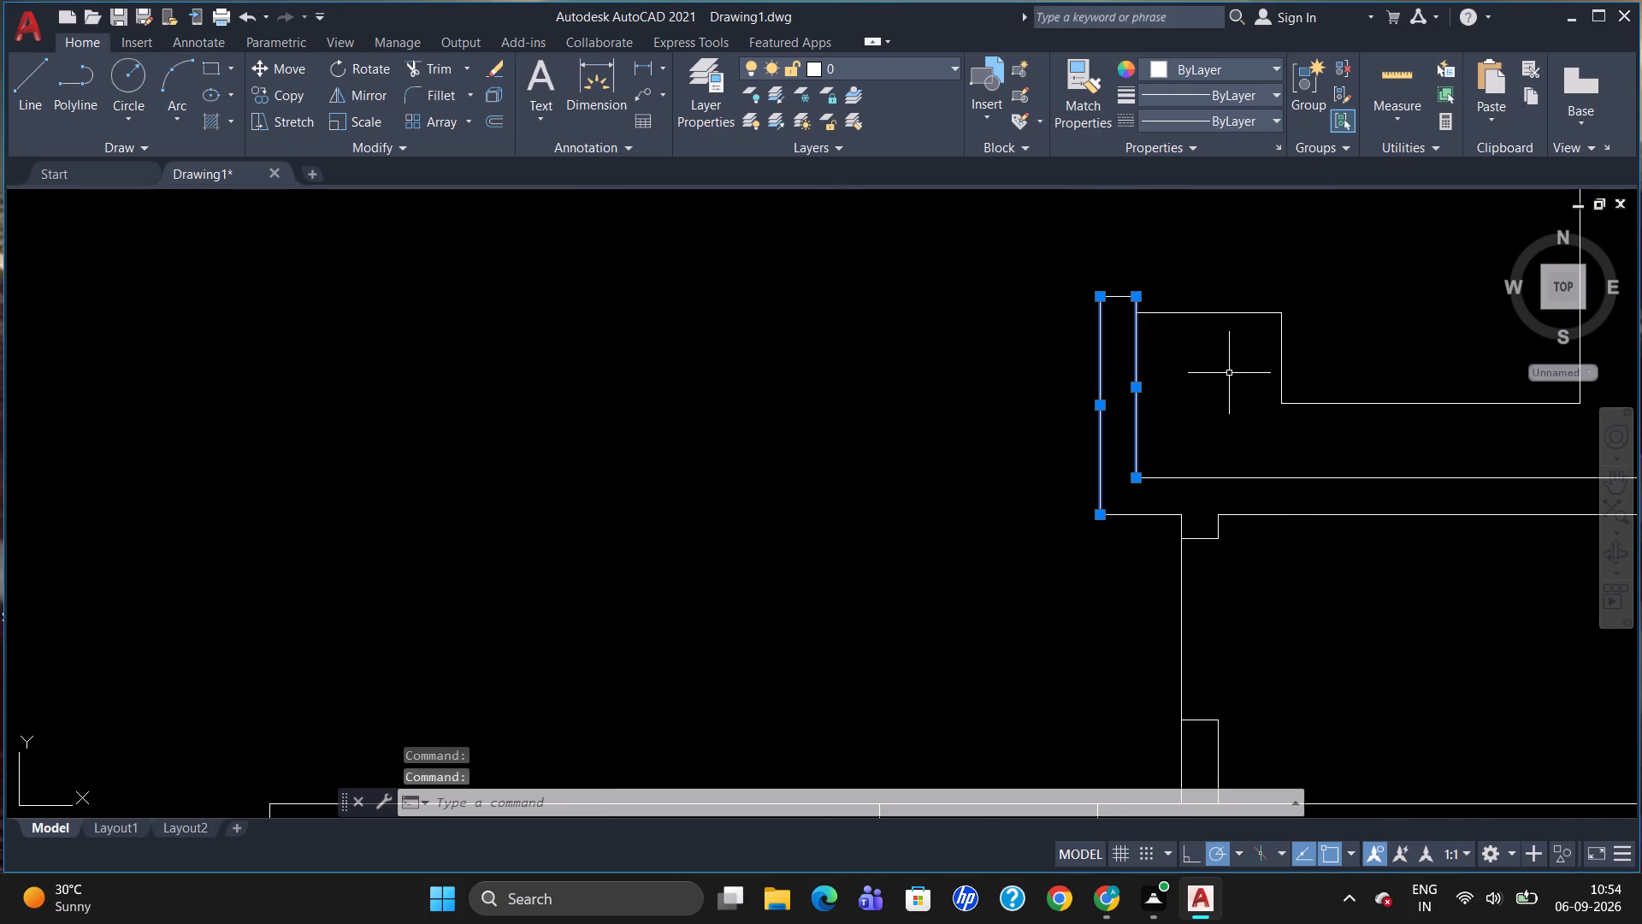
key("Delete")
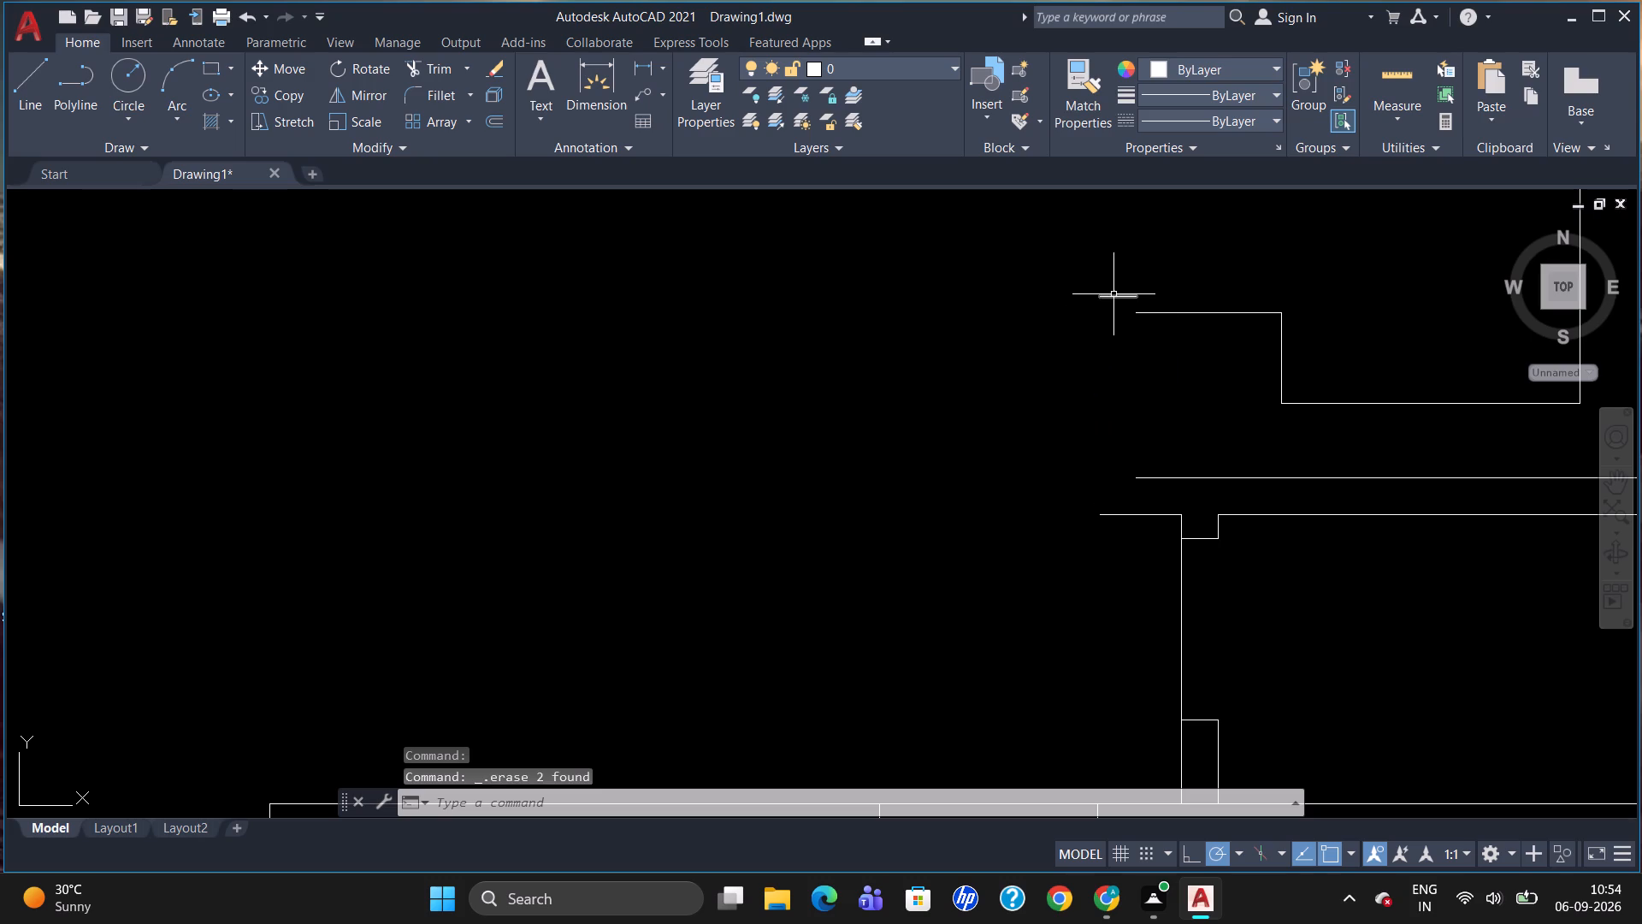
left_click(1113, 299)
key("Delete")
Extend the lower face of the small room's top wall westward with a line about 1' long.
key("l")
key("Return")
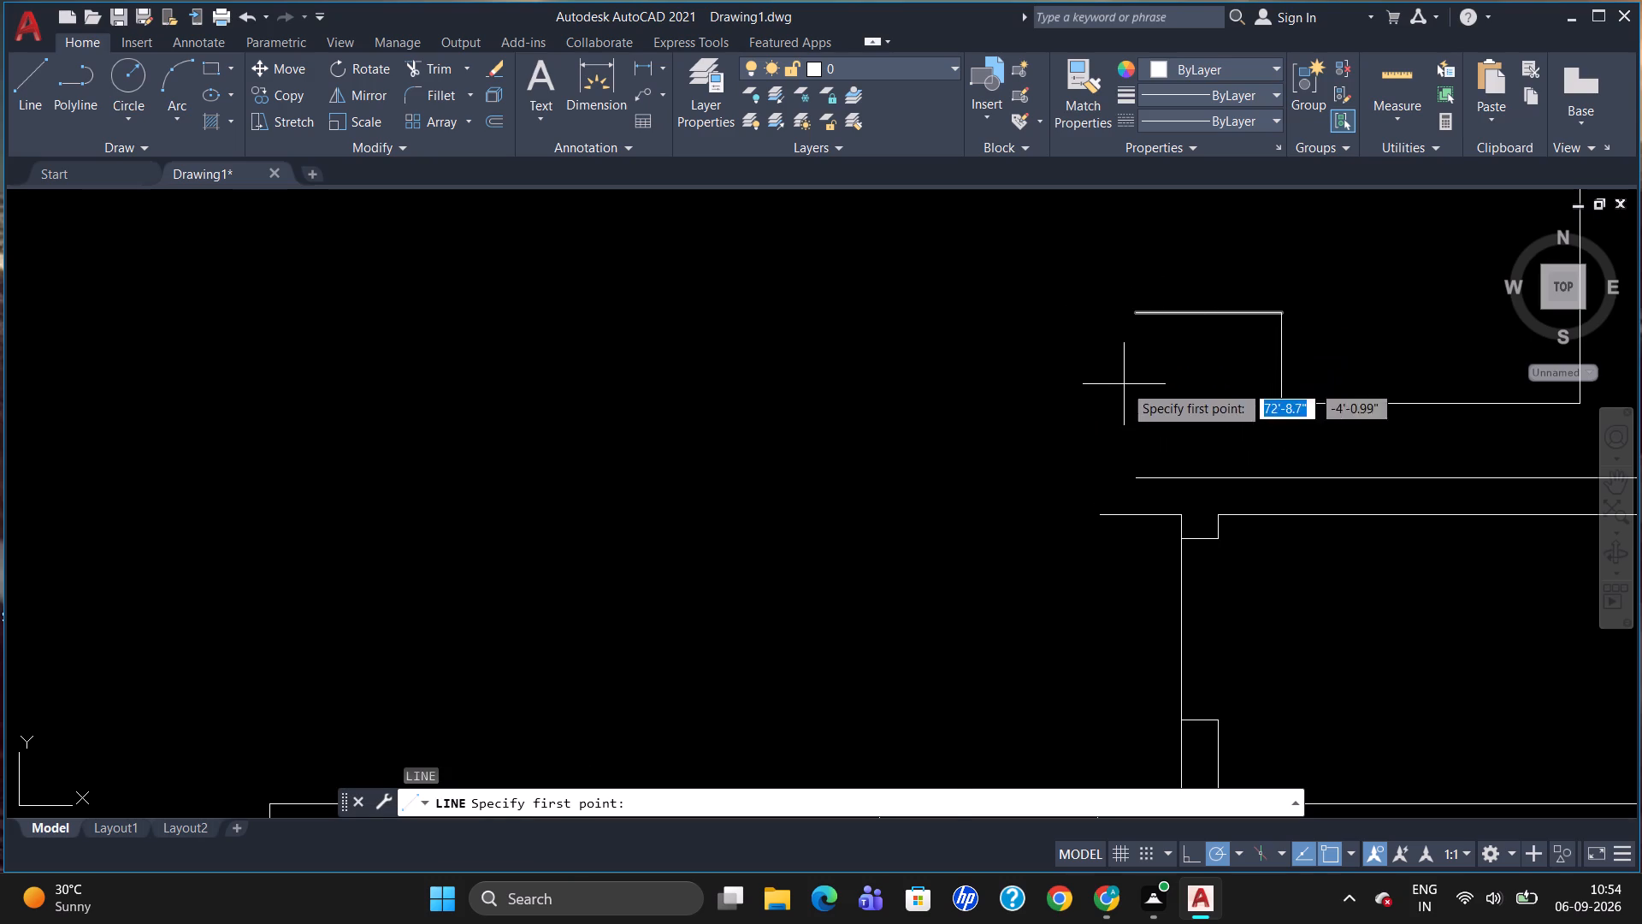
scroll(1127, 409, "down", 1)
left_click(1104, 474)
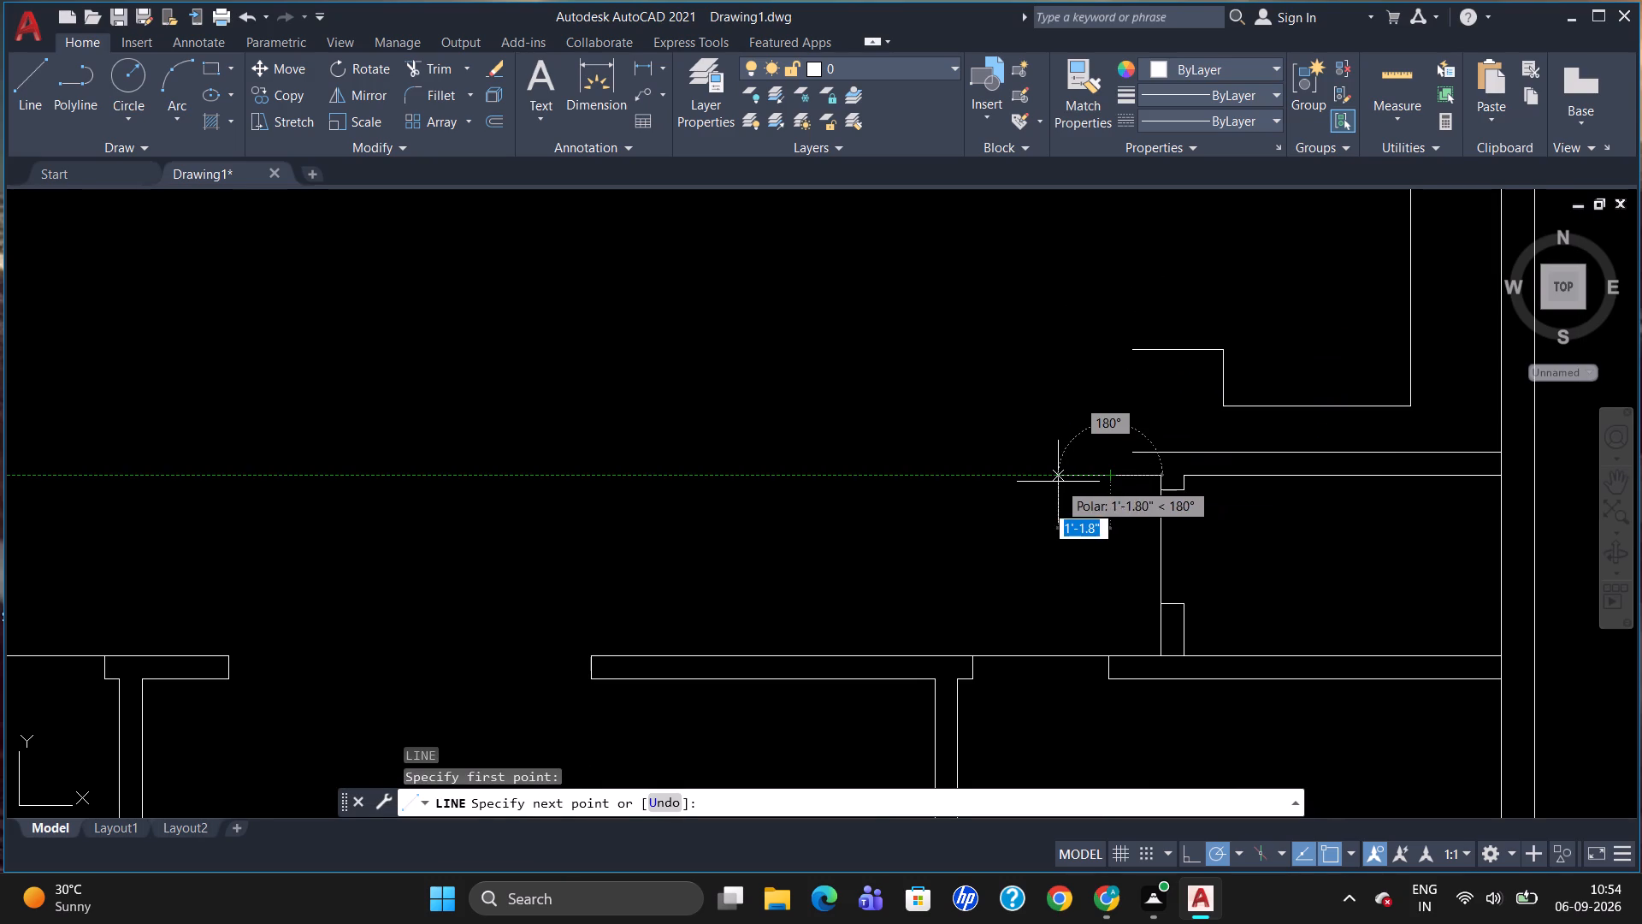
left_click(1066, 480)
key("Escape")
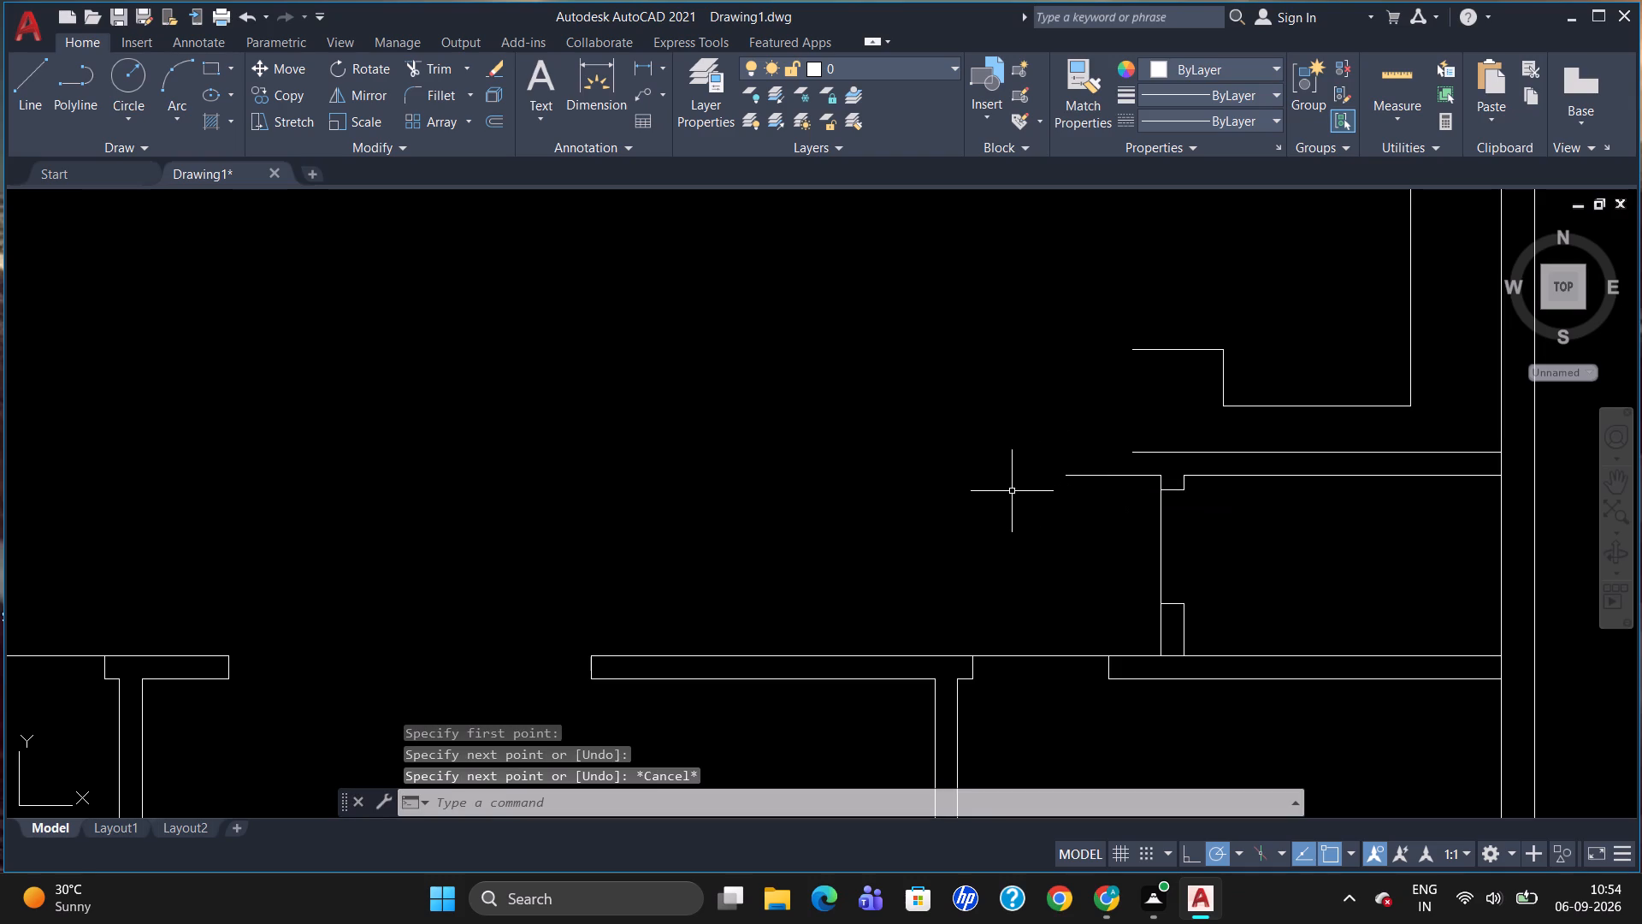
Offset the two segments of the top wall's extended lower face 6" upward to complete its upper face.
key("o")
key("Return")
key("6")
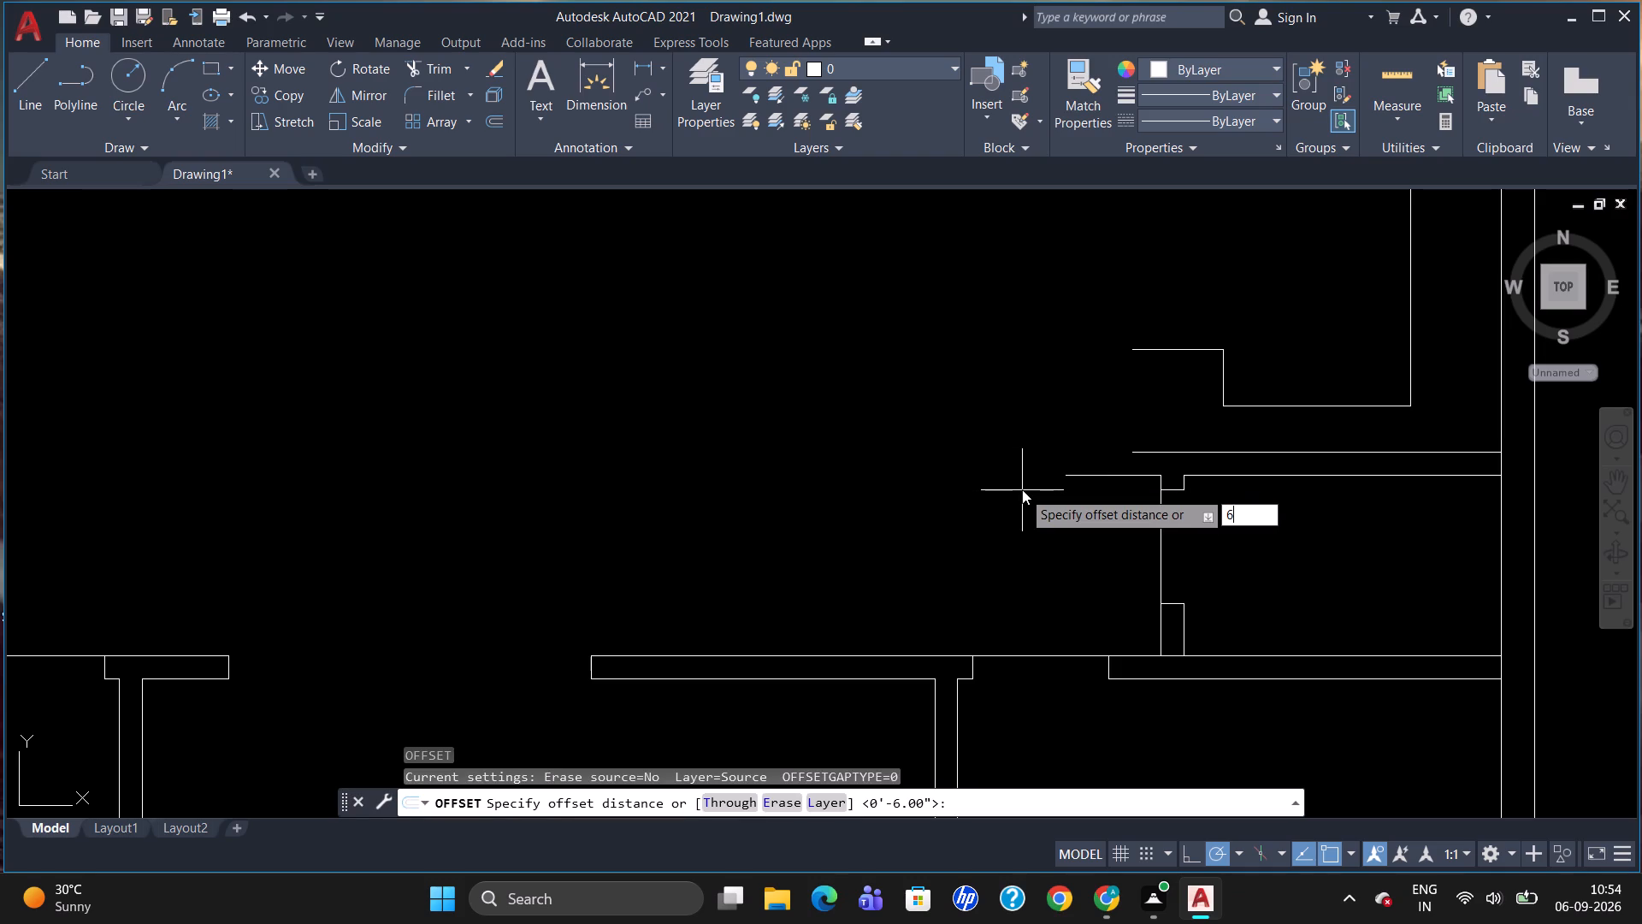
key("shift+quotedbl")
key("Return")
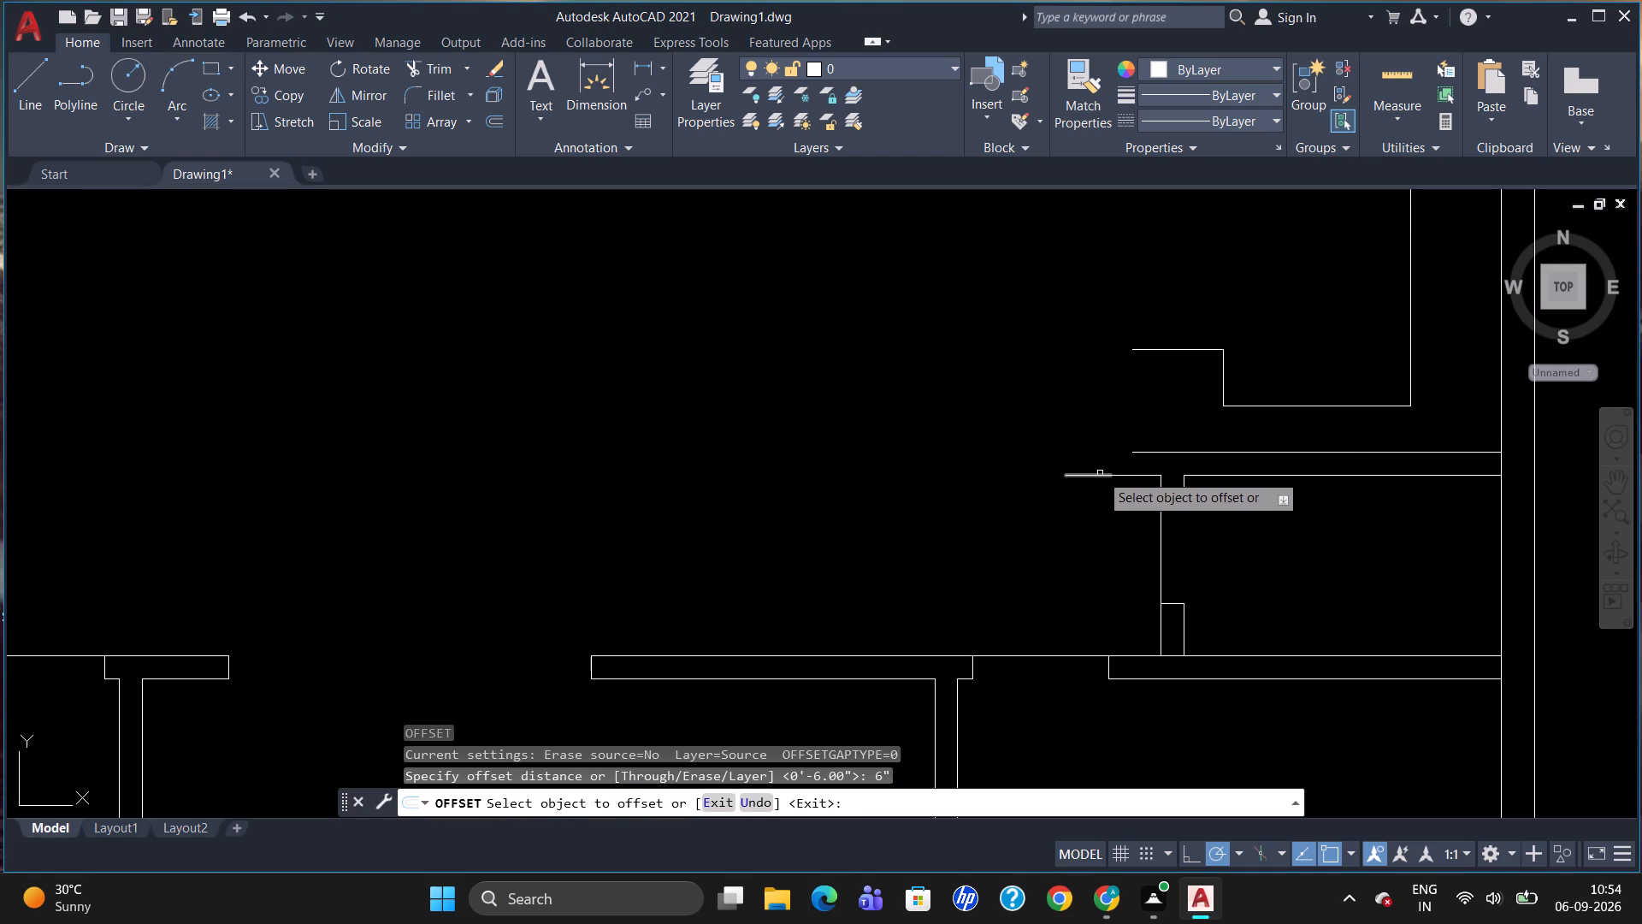
left_click(1100, 473)
left_click(1112, 447)
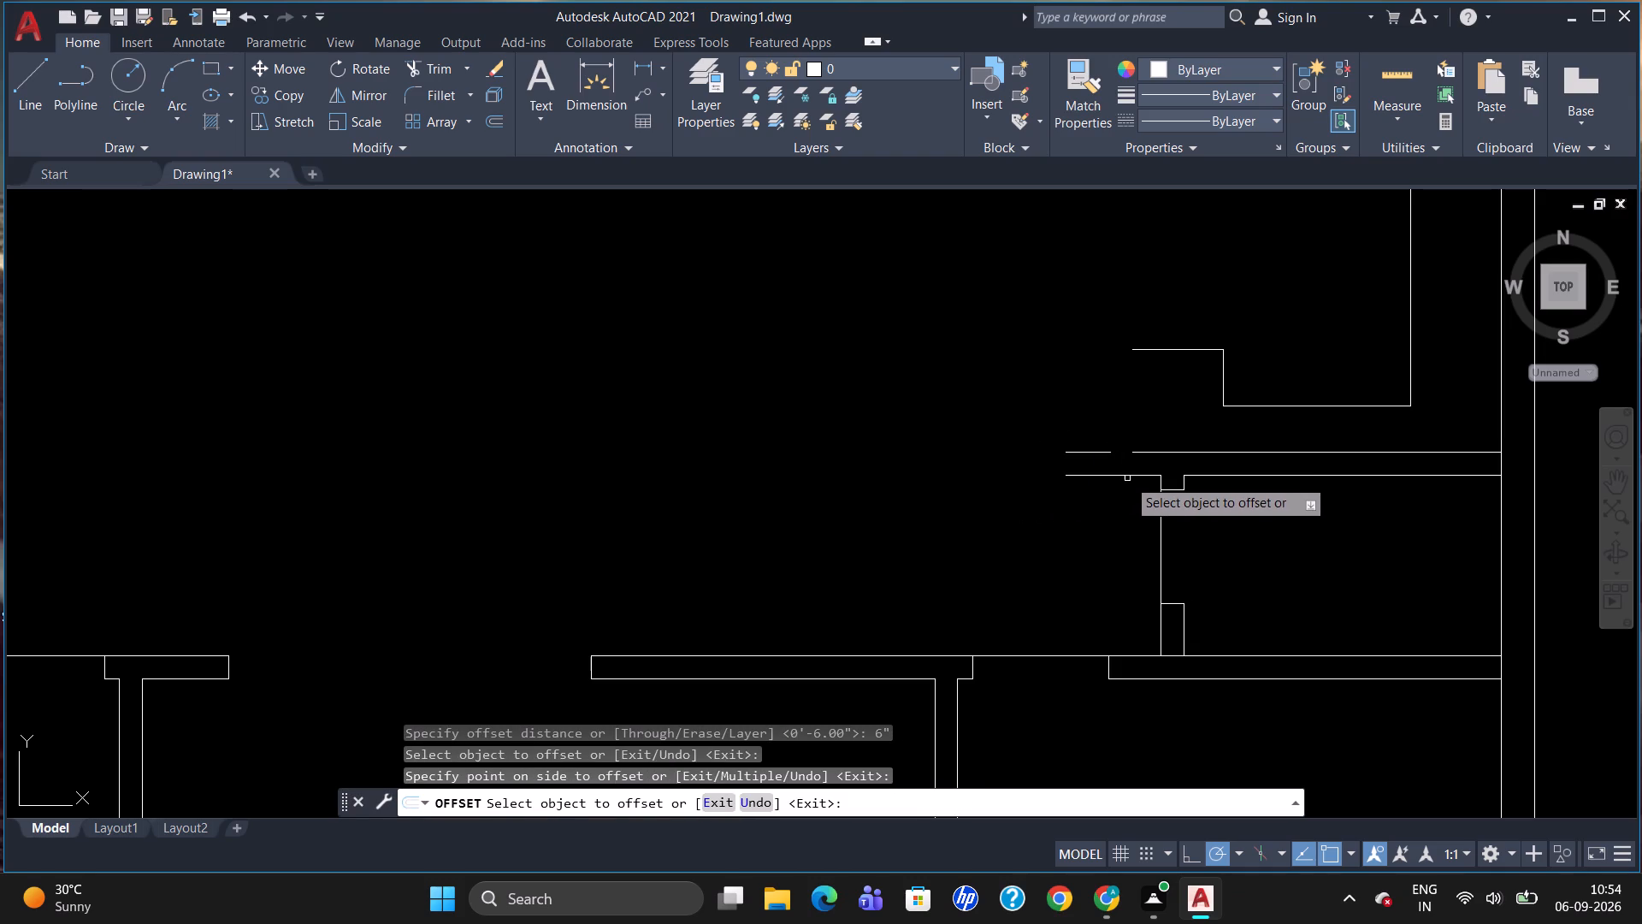
left_click(1127, 477)
left_click(1128, 451)
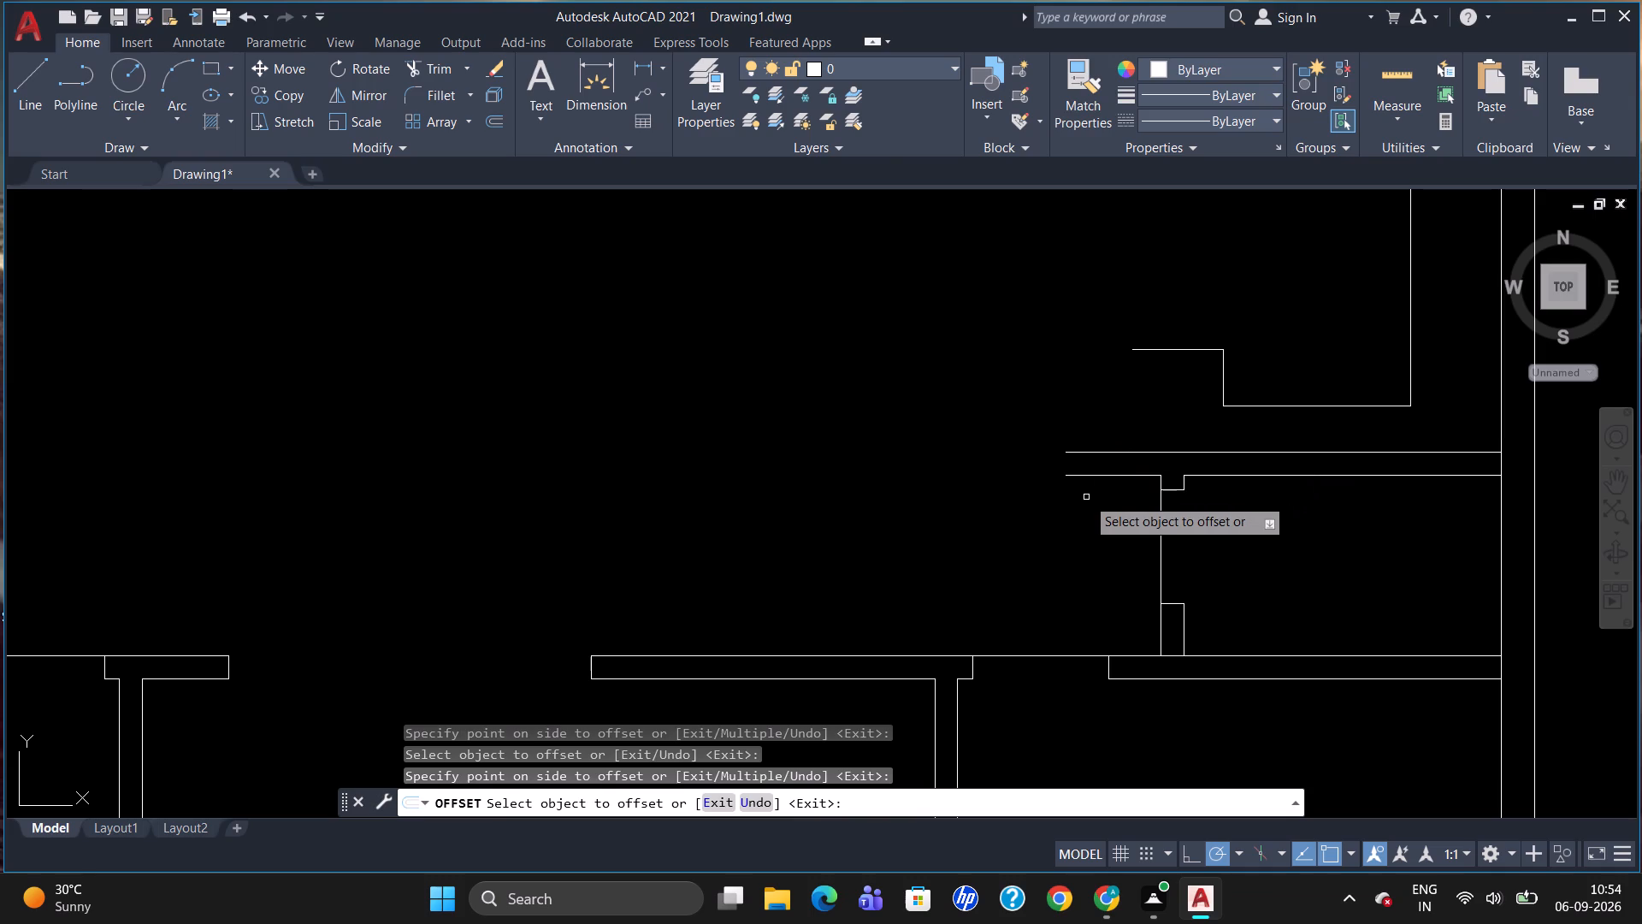
key("Escape")
Delete the detached 2' horizontal line above the small room's extended top wall.
scroll(1116, 358, "down", 1)
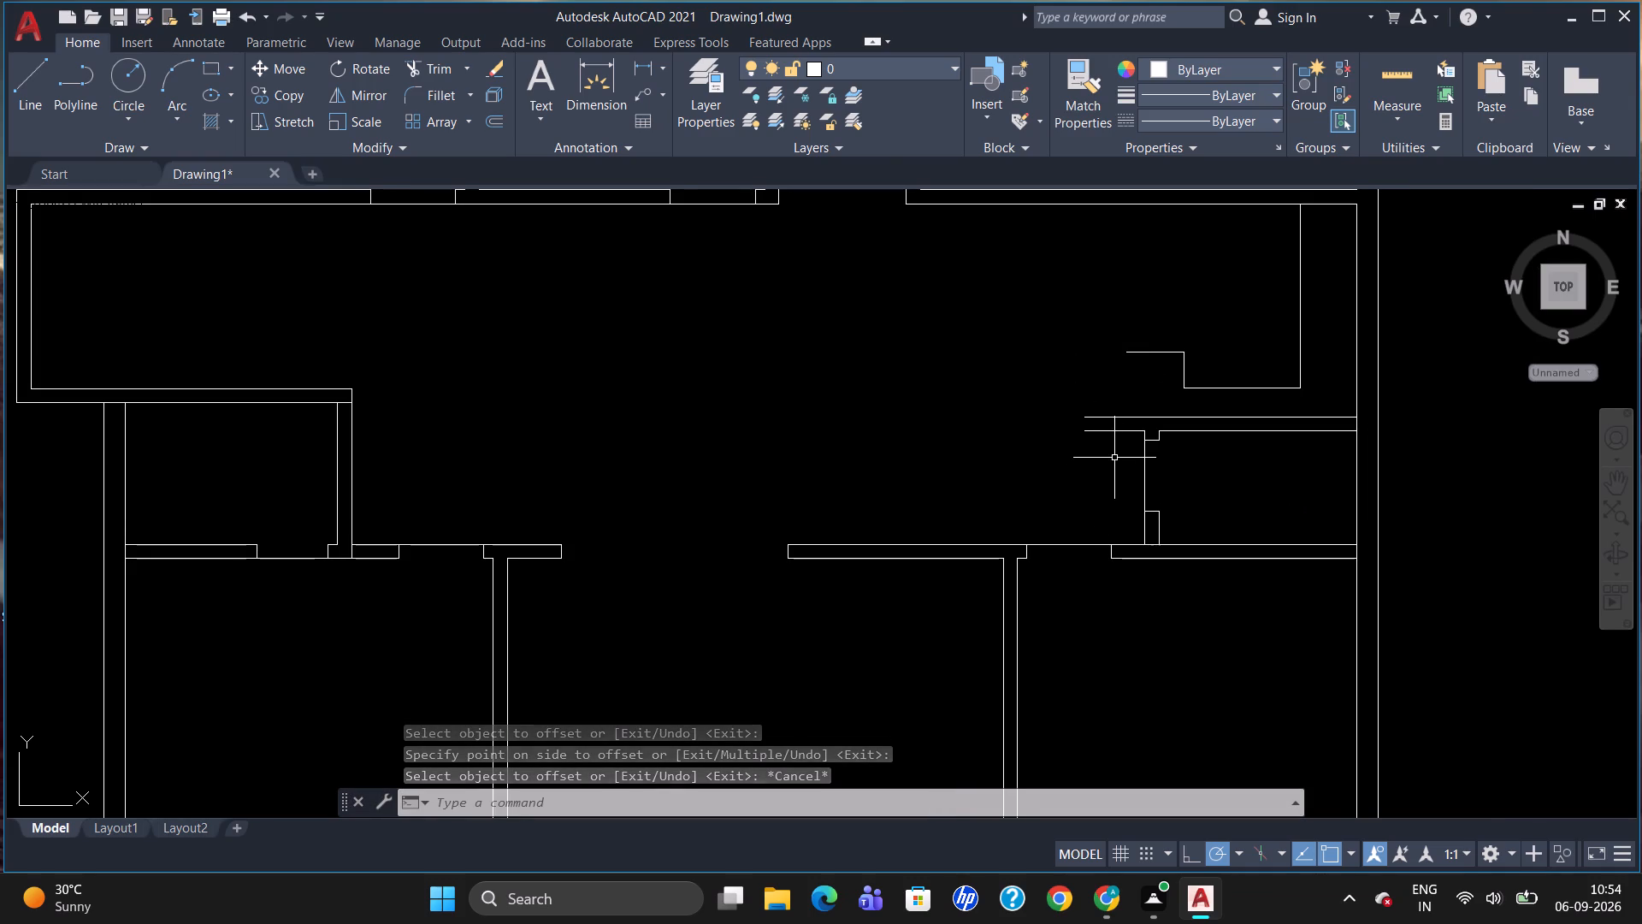
left_click(1146, 352)
key("Delete")
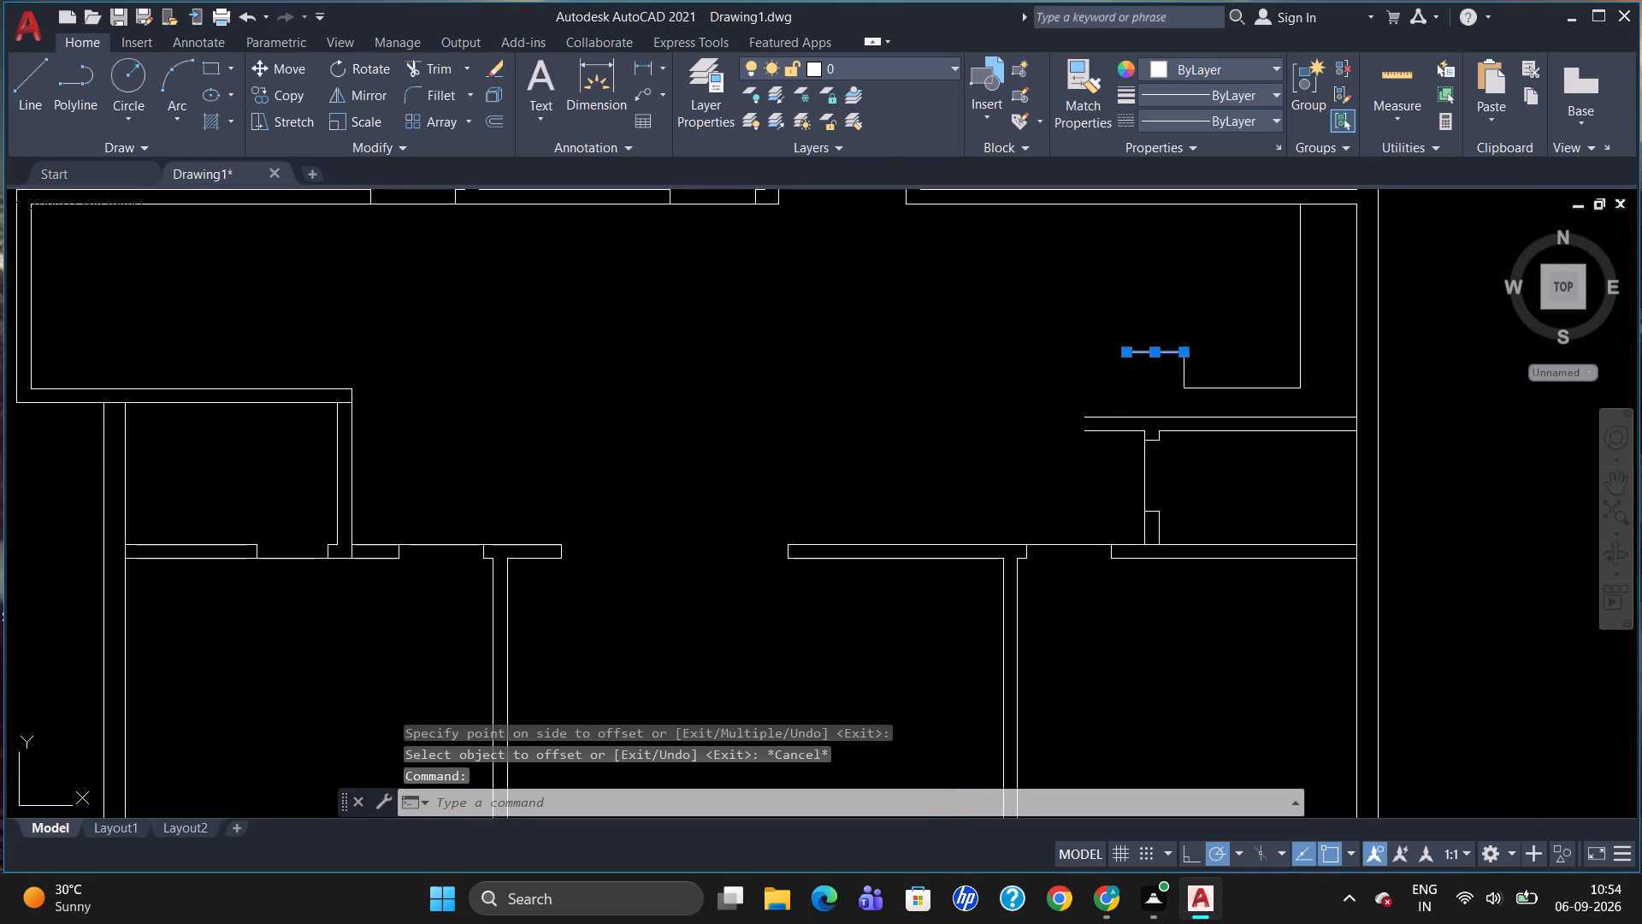
Delete the short vertical line at the west end of the counter line above the small room.
left_click(1184, 364)
key("Delete")
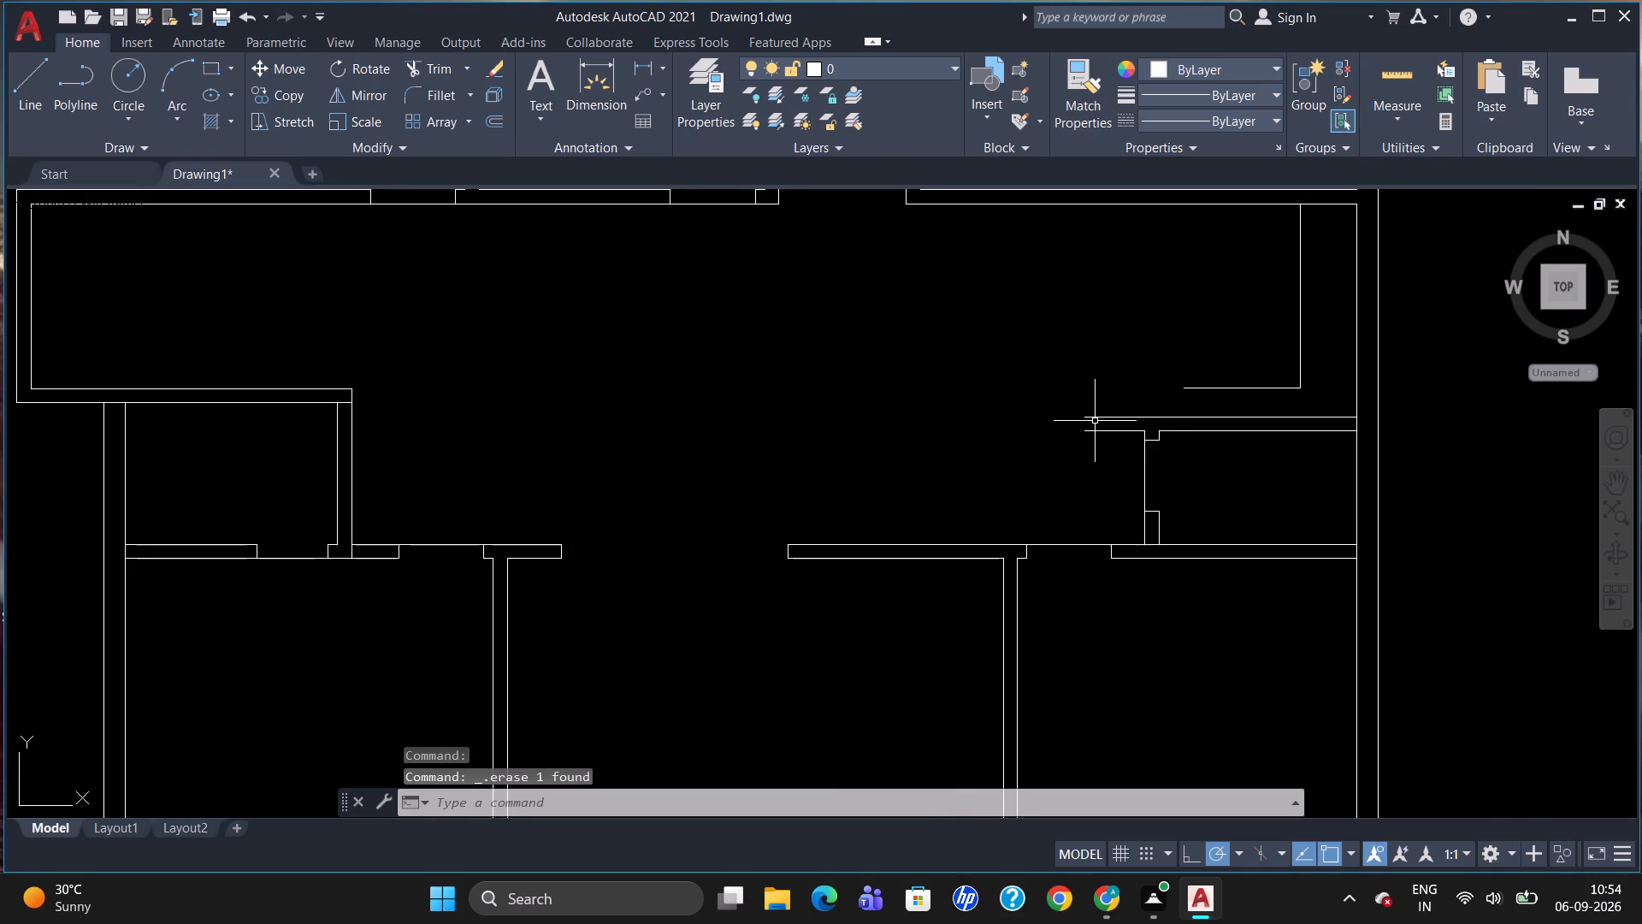
Draw a vertical line about 4'-4" upward from the west end of the small room's extended top wall, starting on its lower face.
key("l")
key("Return")
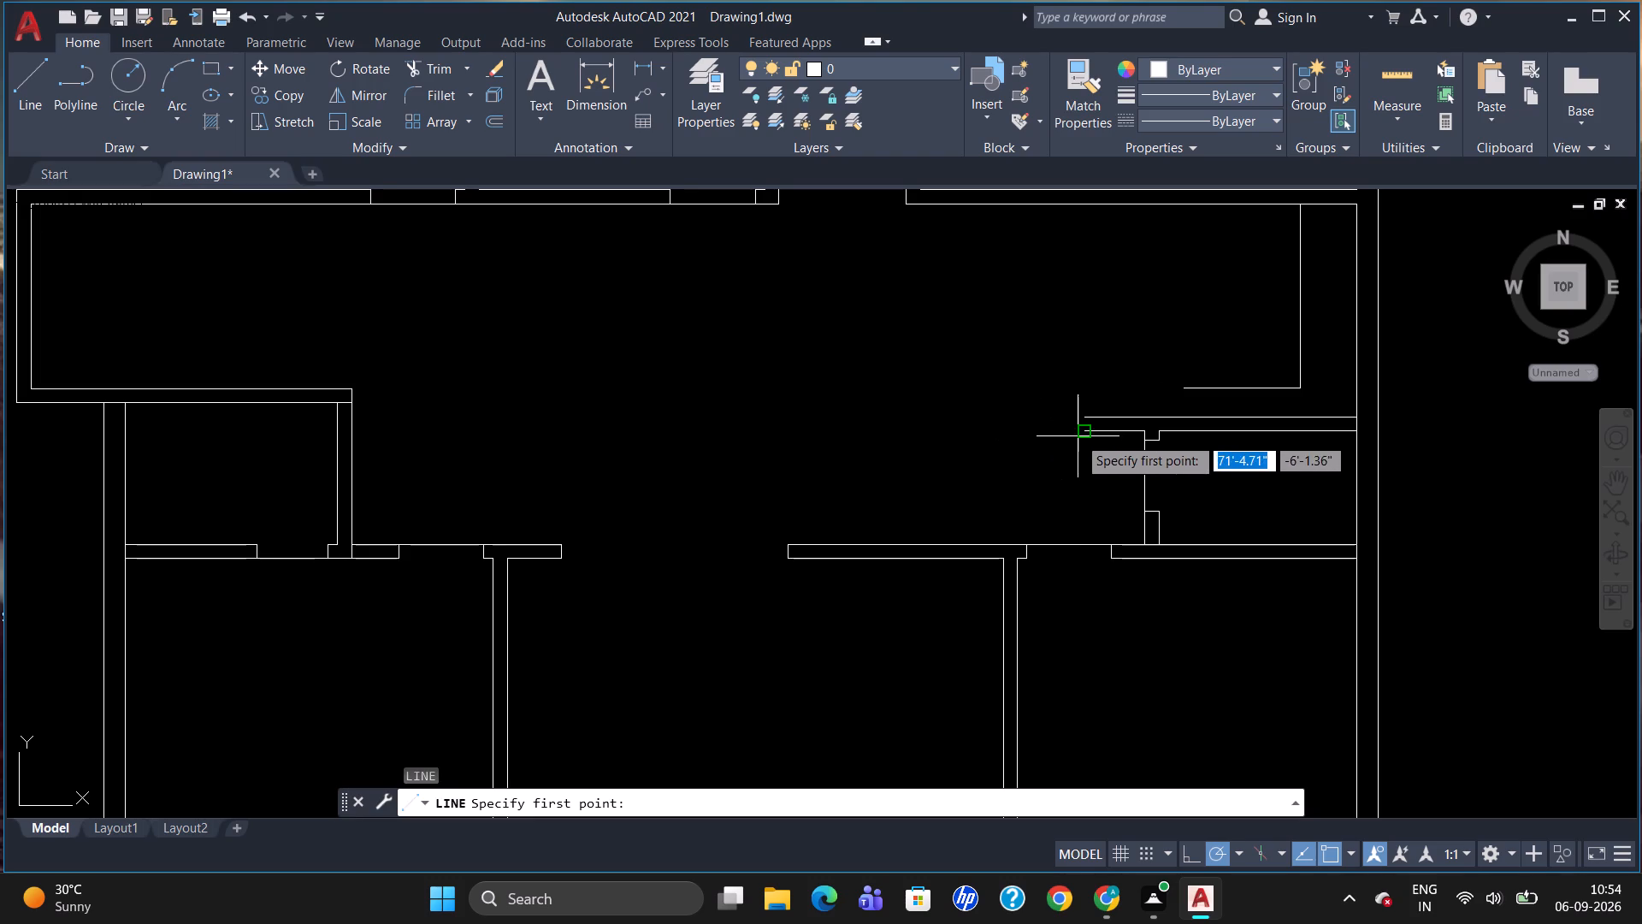
left_click(1082, 435)
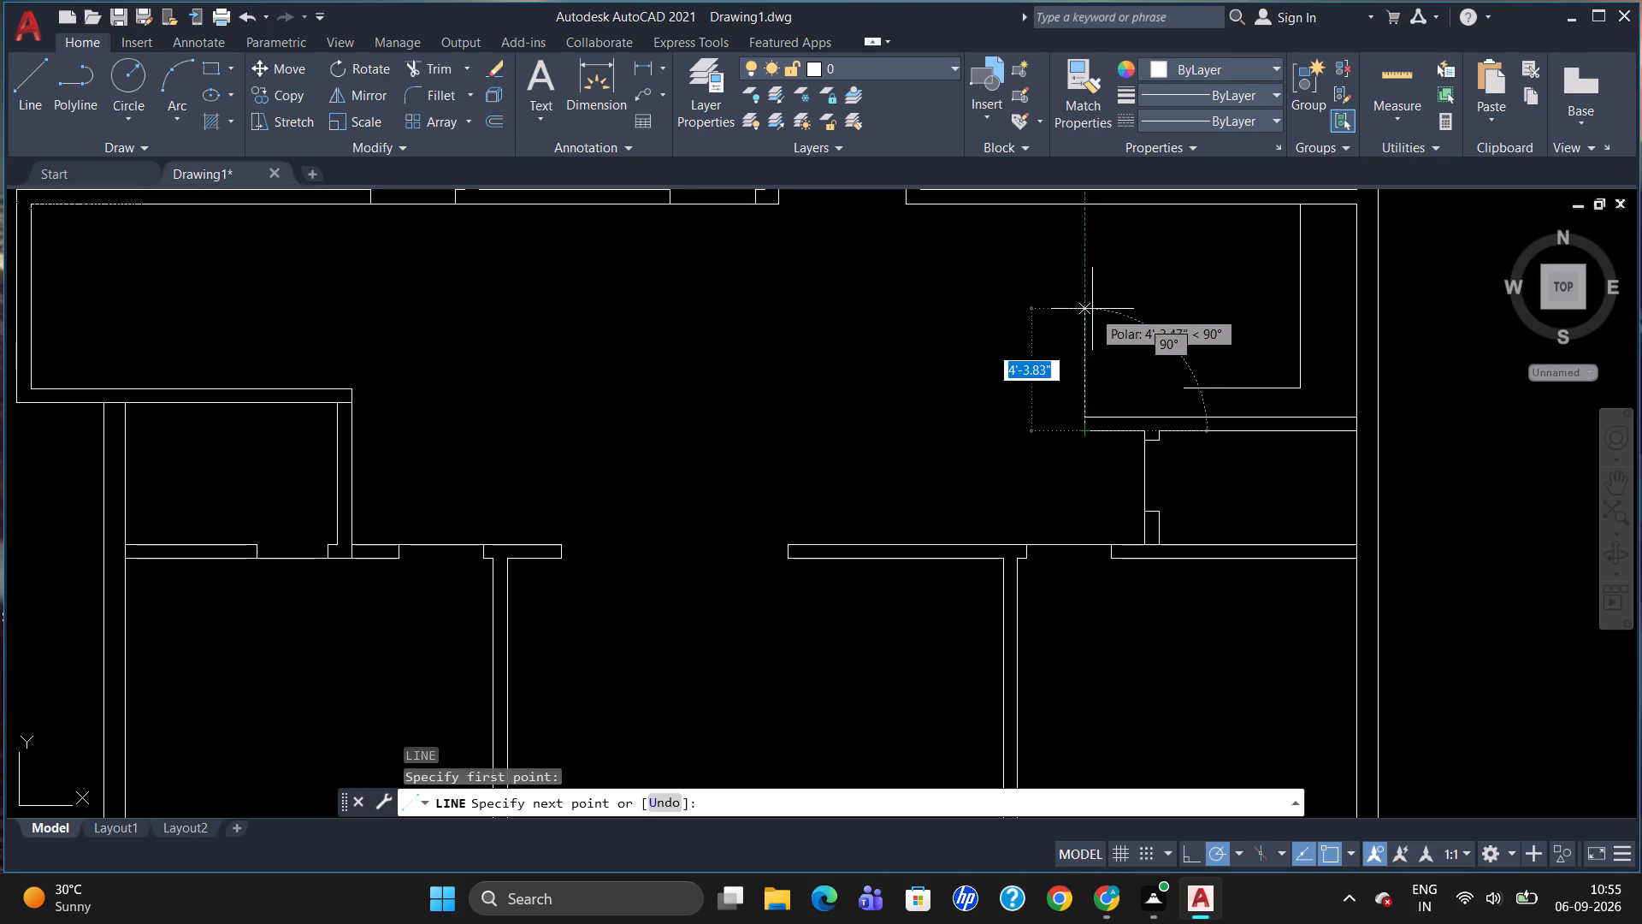
left_click(1093, 307)
key("Escape")
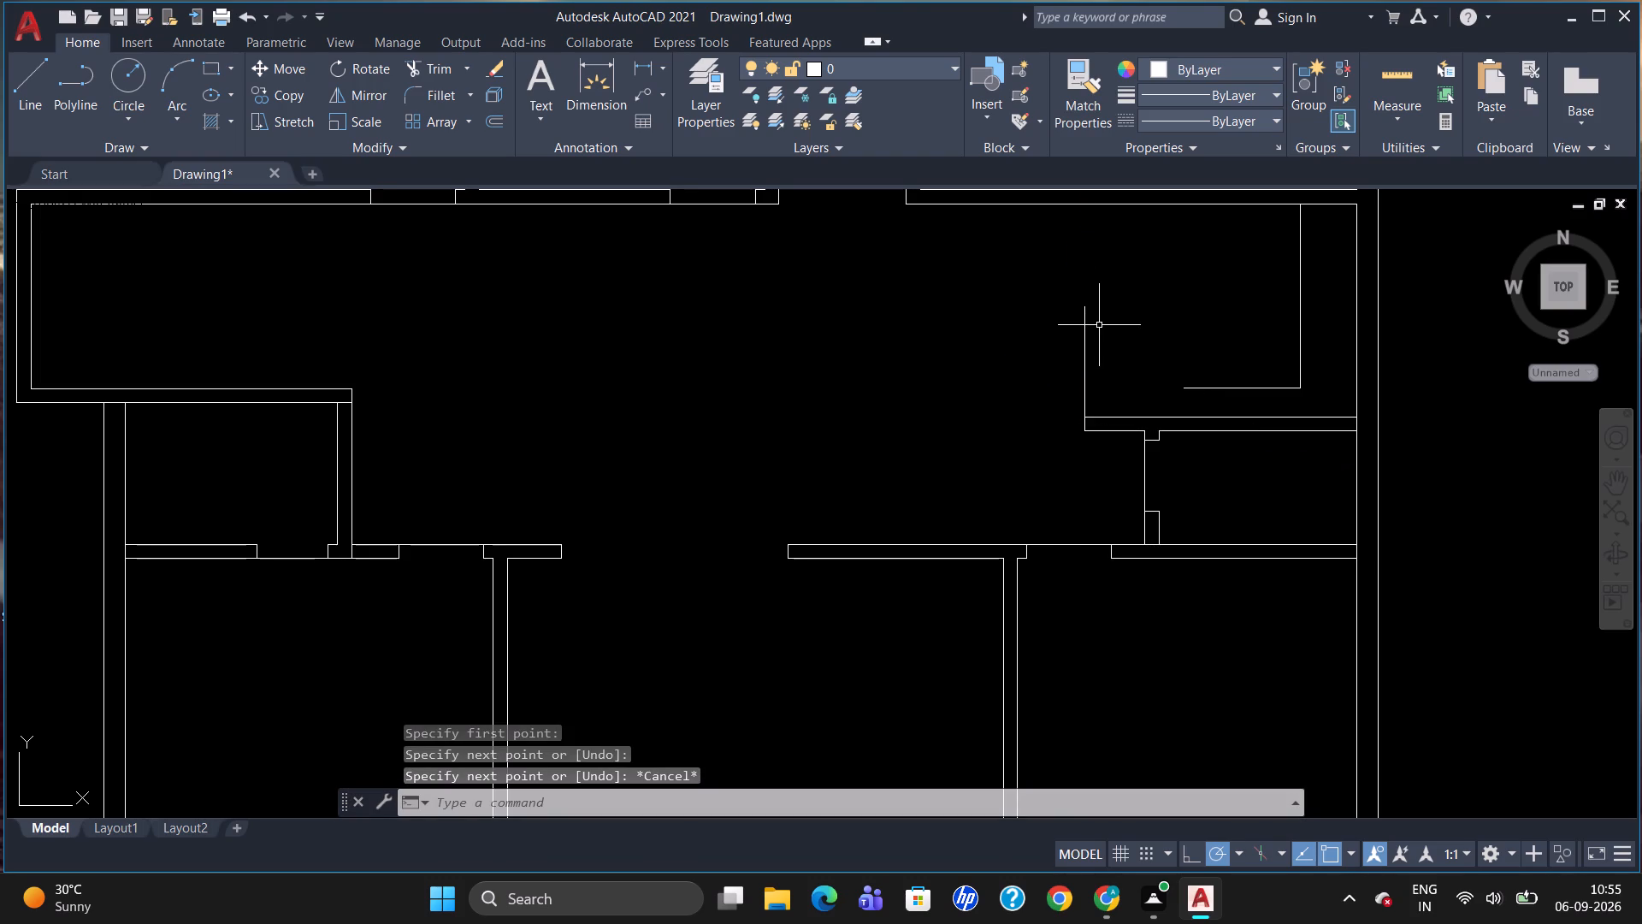
Offset the new vertical line 6" to the east to form the wall's second face.
key("o")
key("Return")
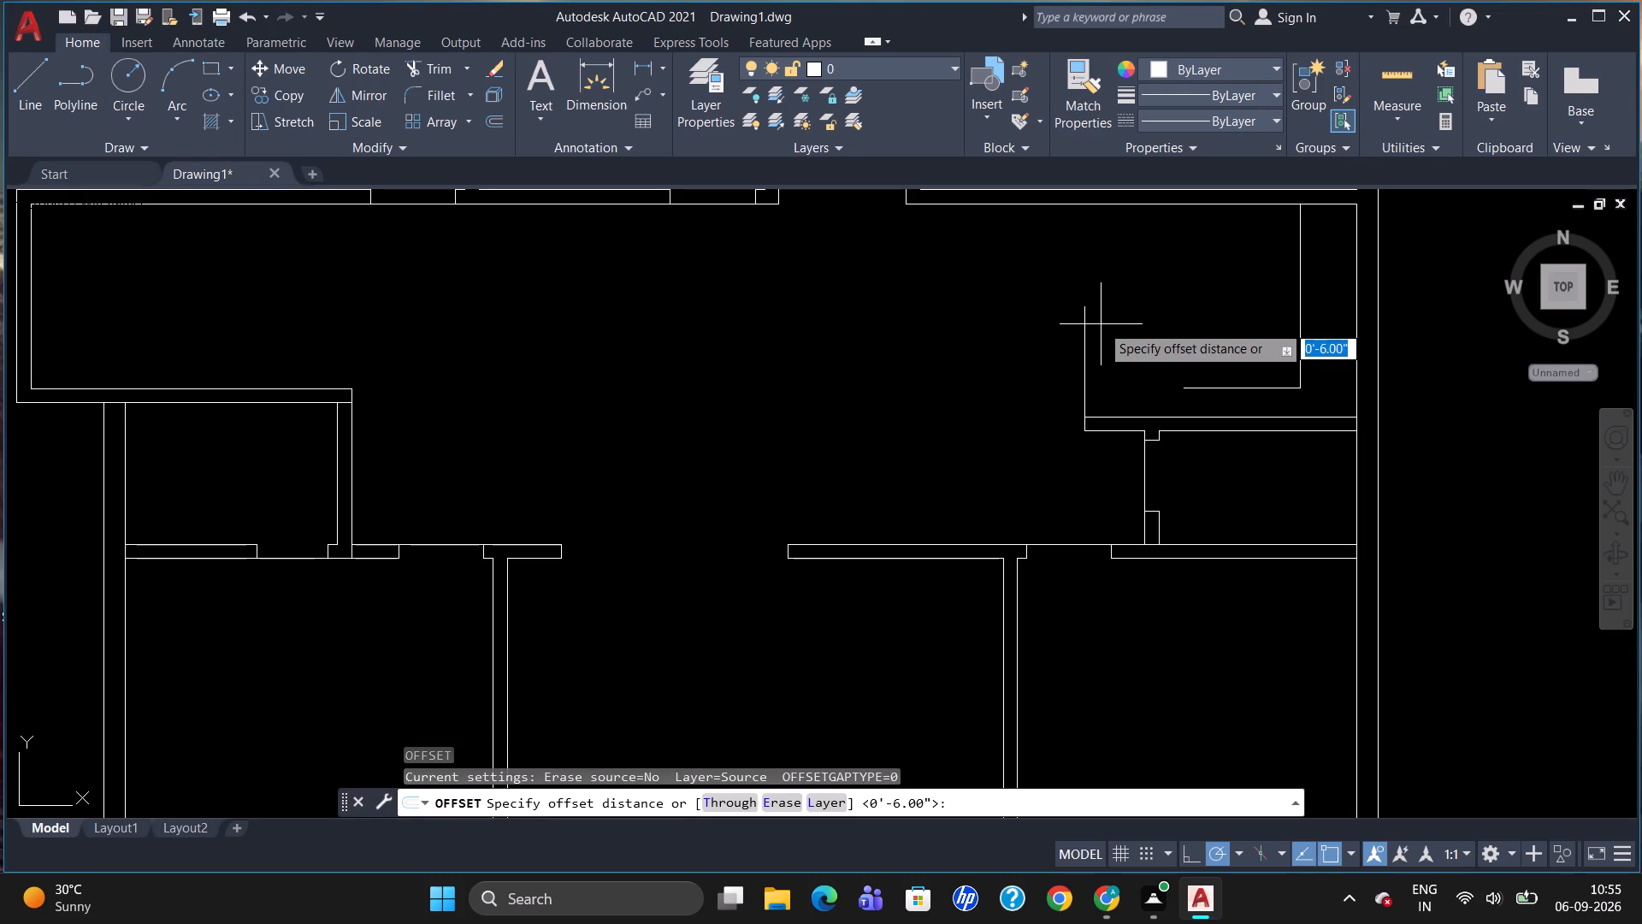
key("5")
key("BackSpace")
type("6\"")
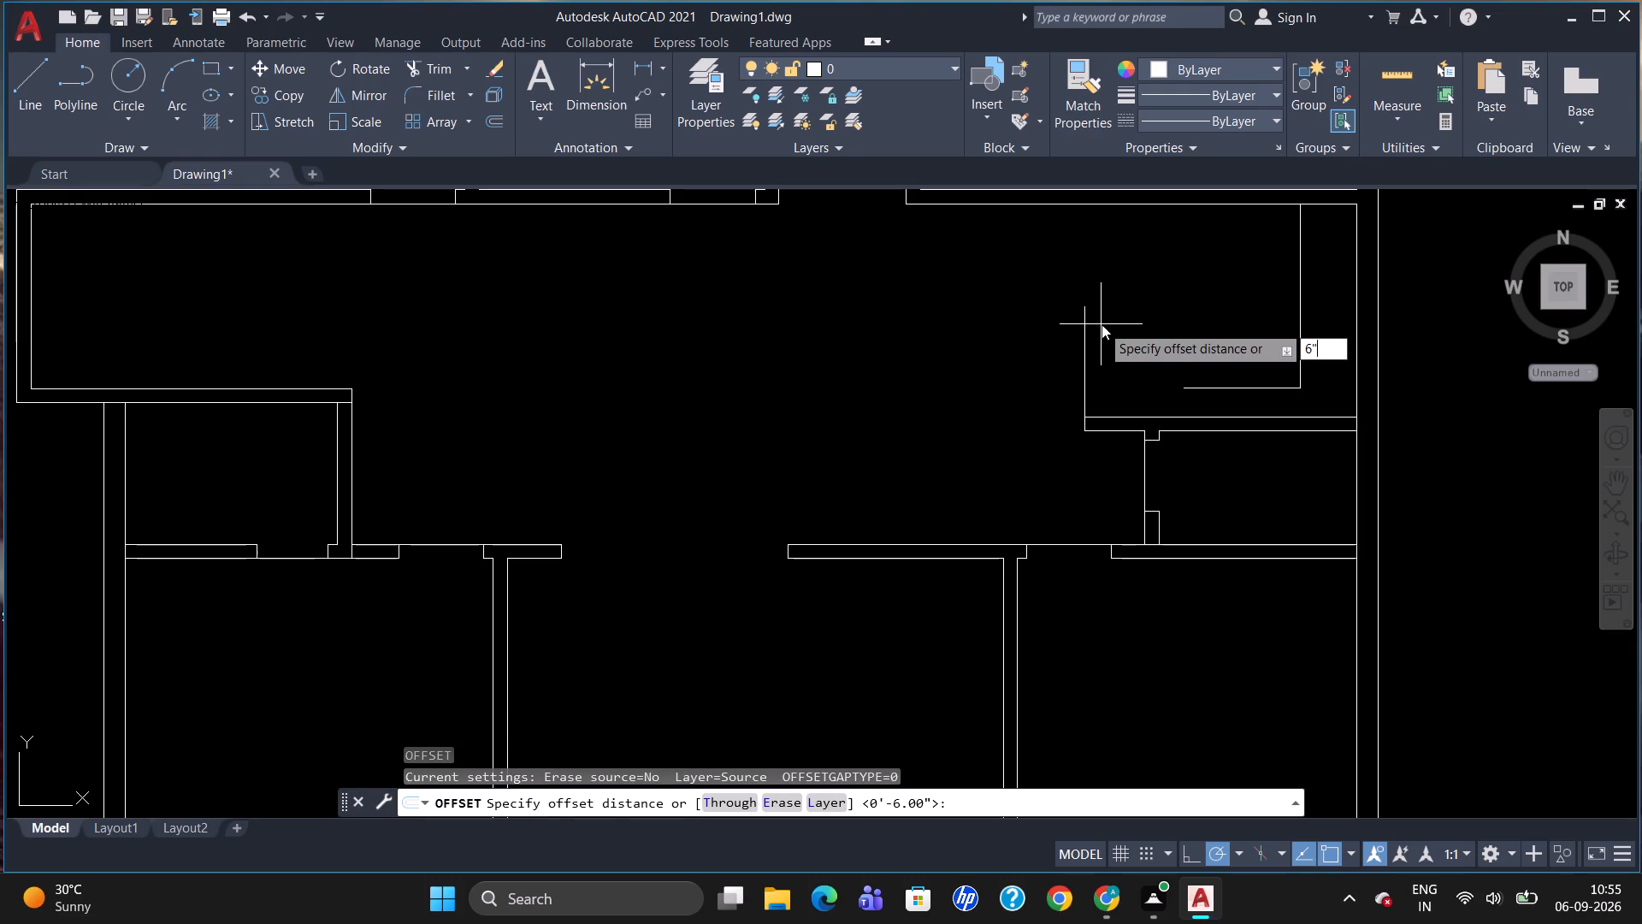
key("Return")
left_click(1084, 344)
left_click(1101, 347)
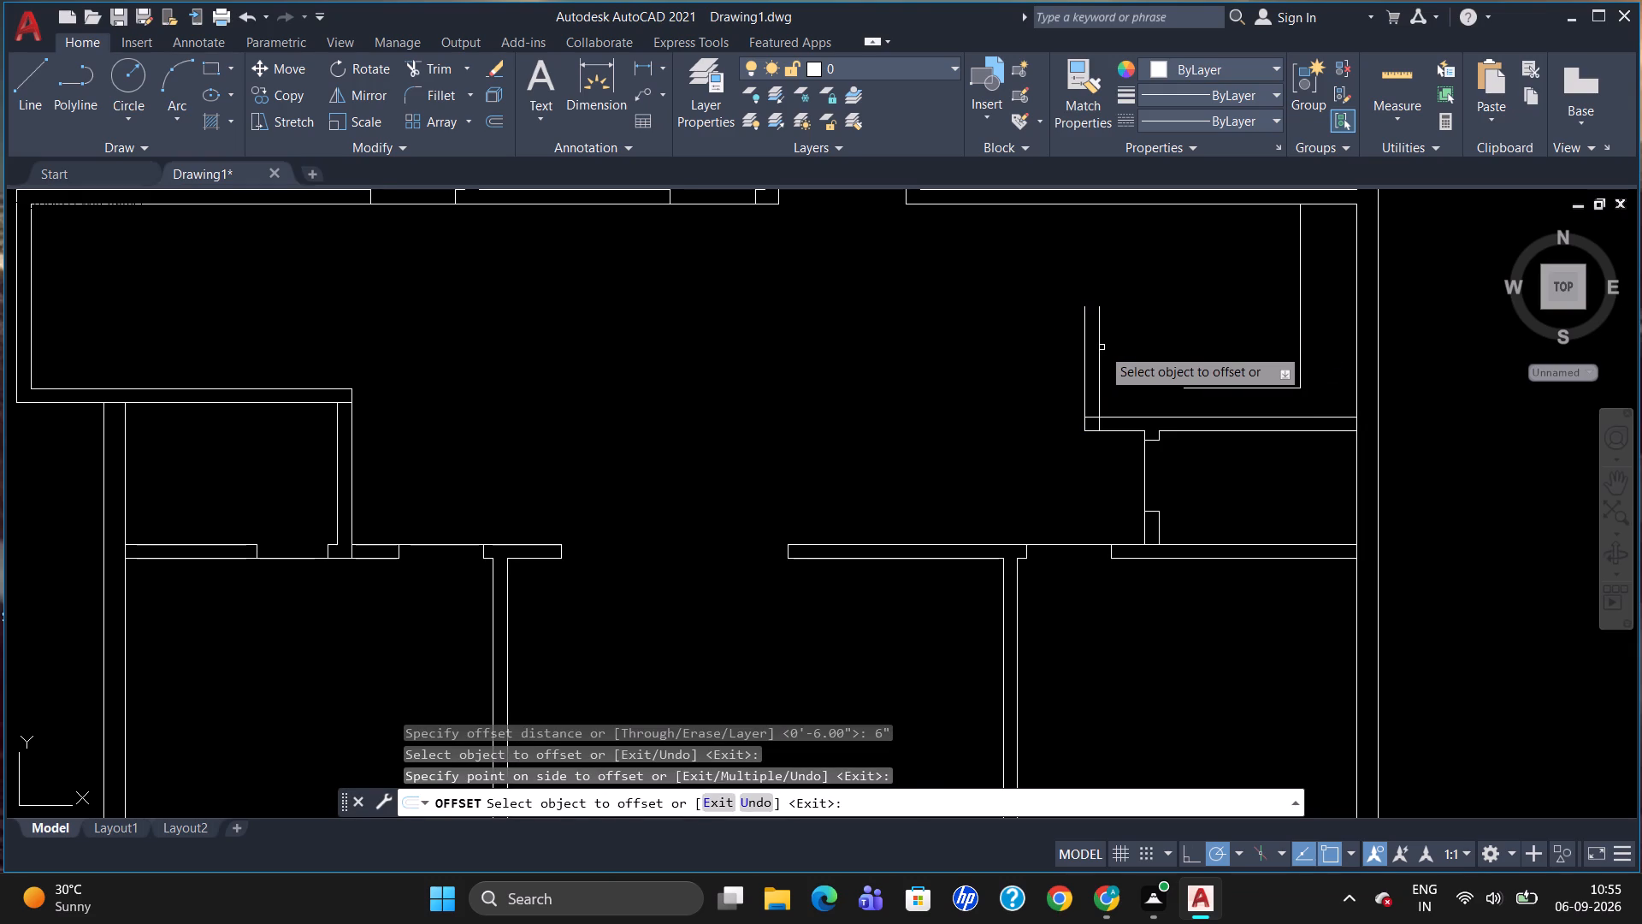
key("Escape")
Trim the overlapping line ends where the new vertical wall meets the small room's extended top wall.
type("TR")
key("Return")
key("Return")
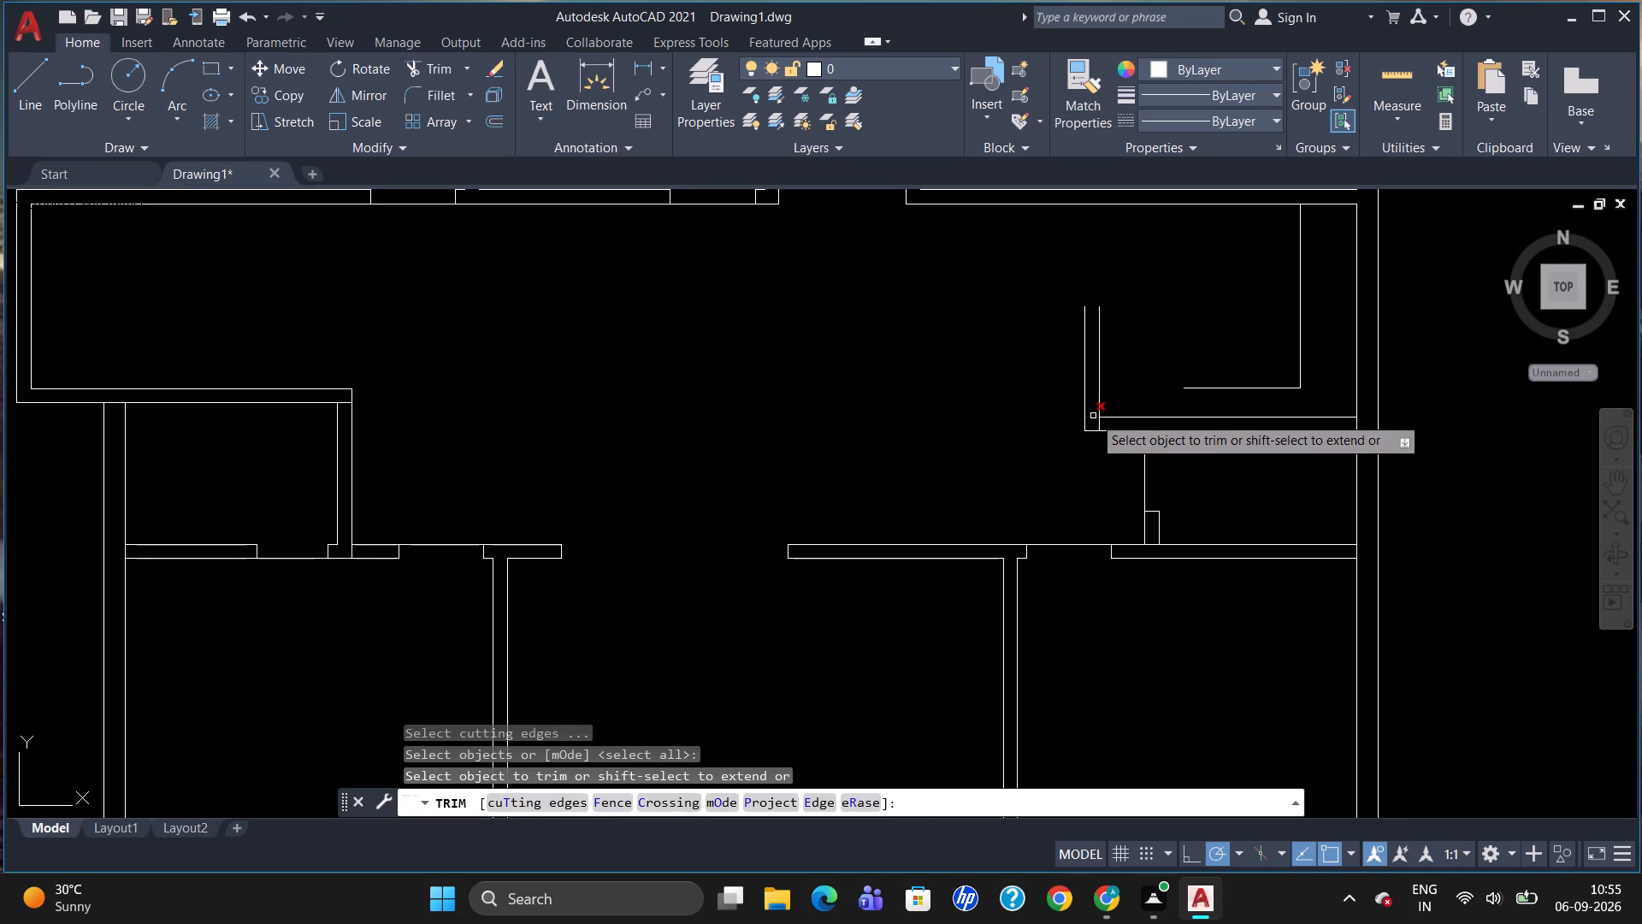
left_click(1093, 416)
left_click(1102, 422)
left_click(1098, 423)
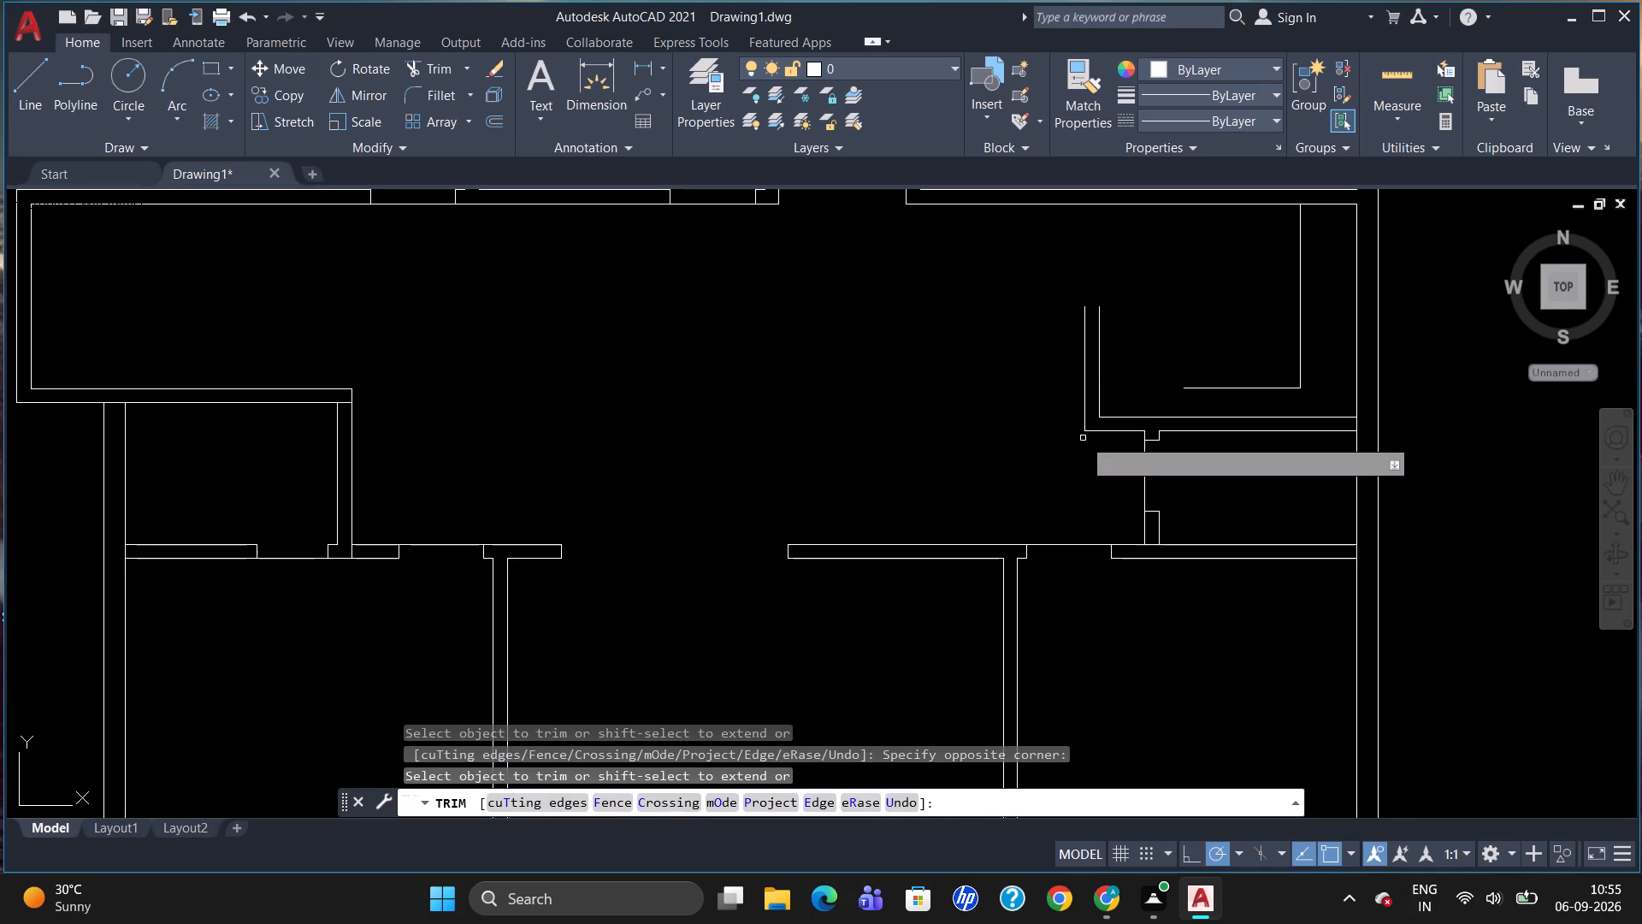
key("Escape")
Close the upper end of the new vertical wall with a 6" line between its two faces.
scroll(1138, 341, "up", 2)
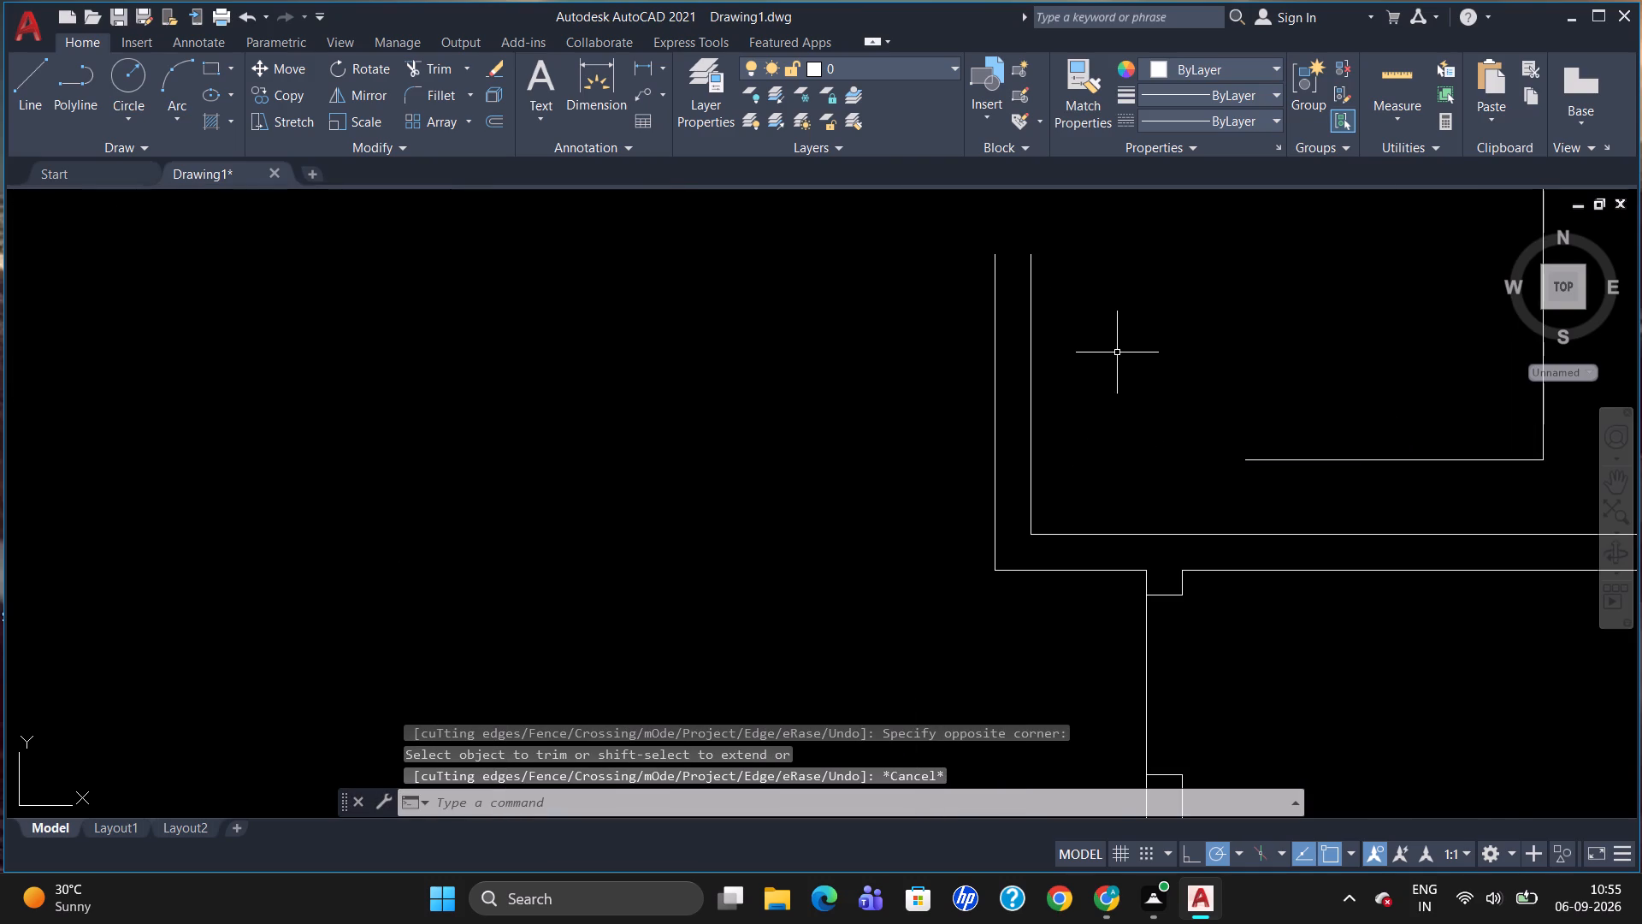
key("l")
key("Return")
scroll(1094, 310, "down", 1)
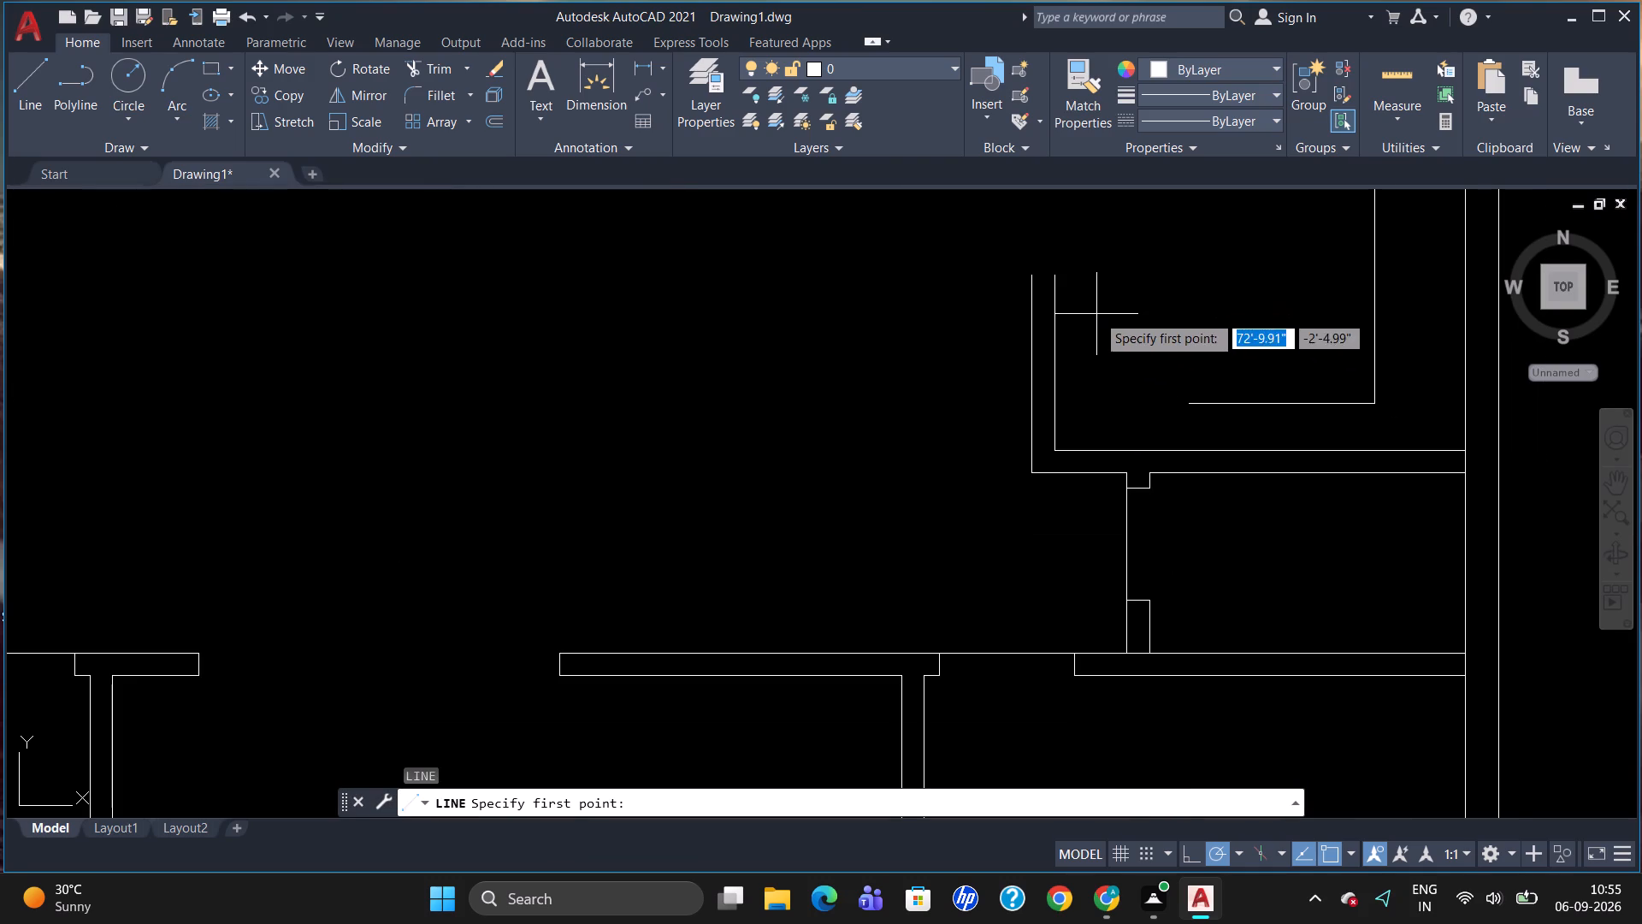
left_click(1063, 270)
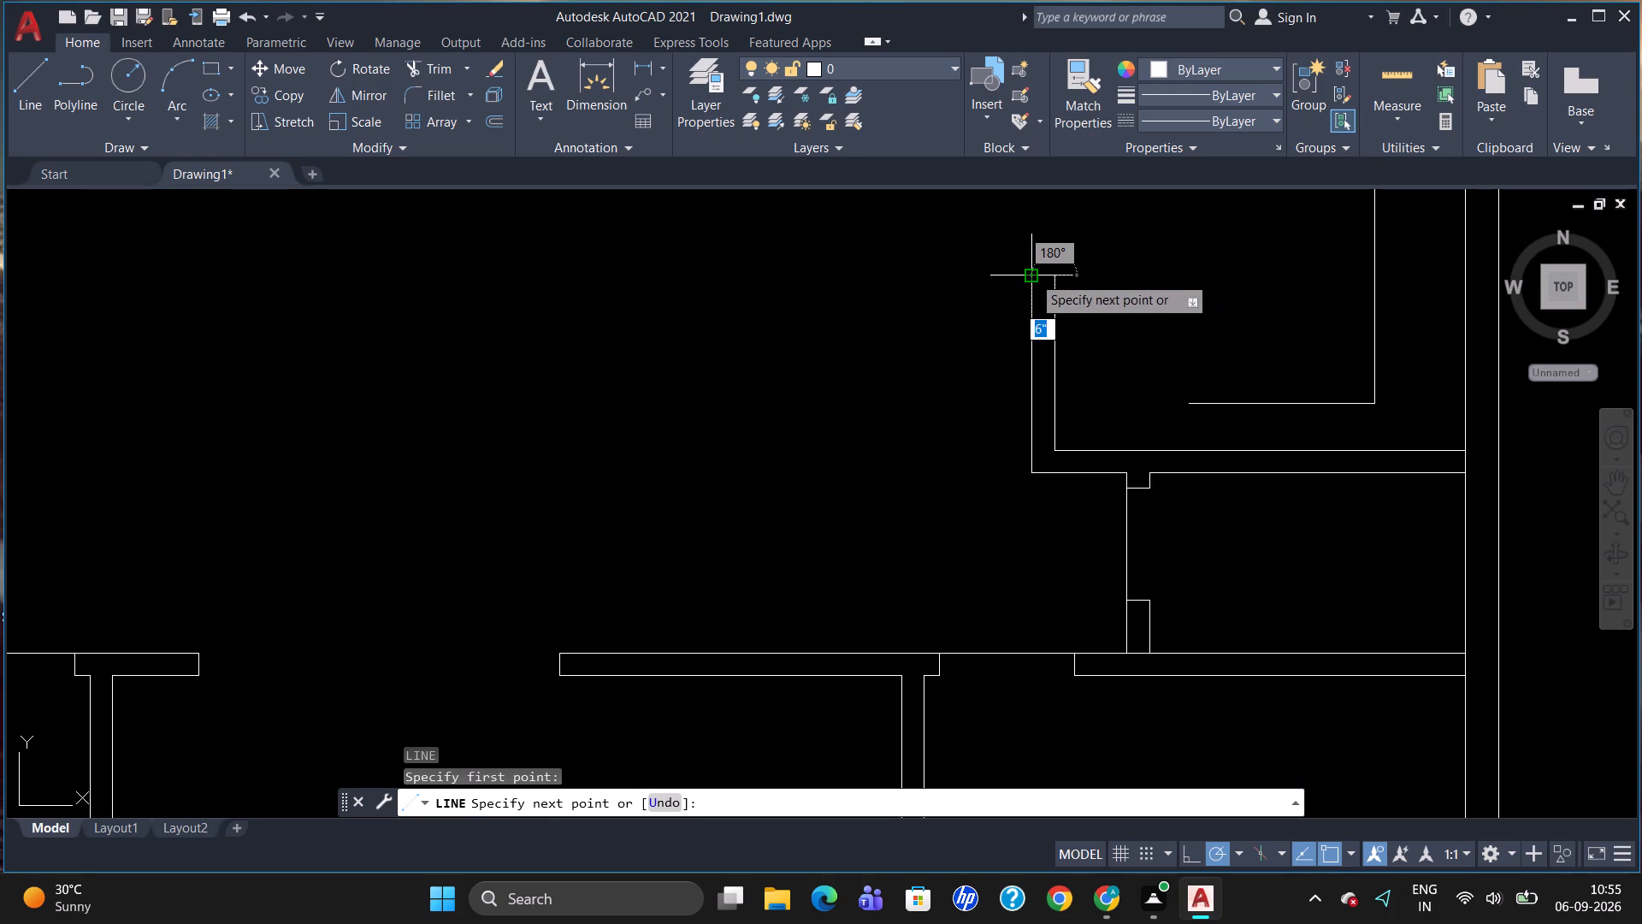
left_click(1032, 275)
key("Escape")
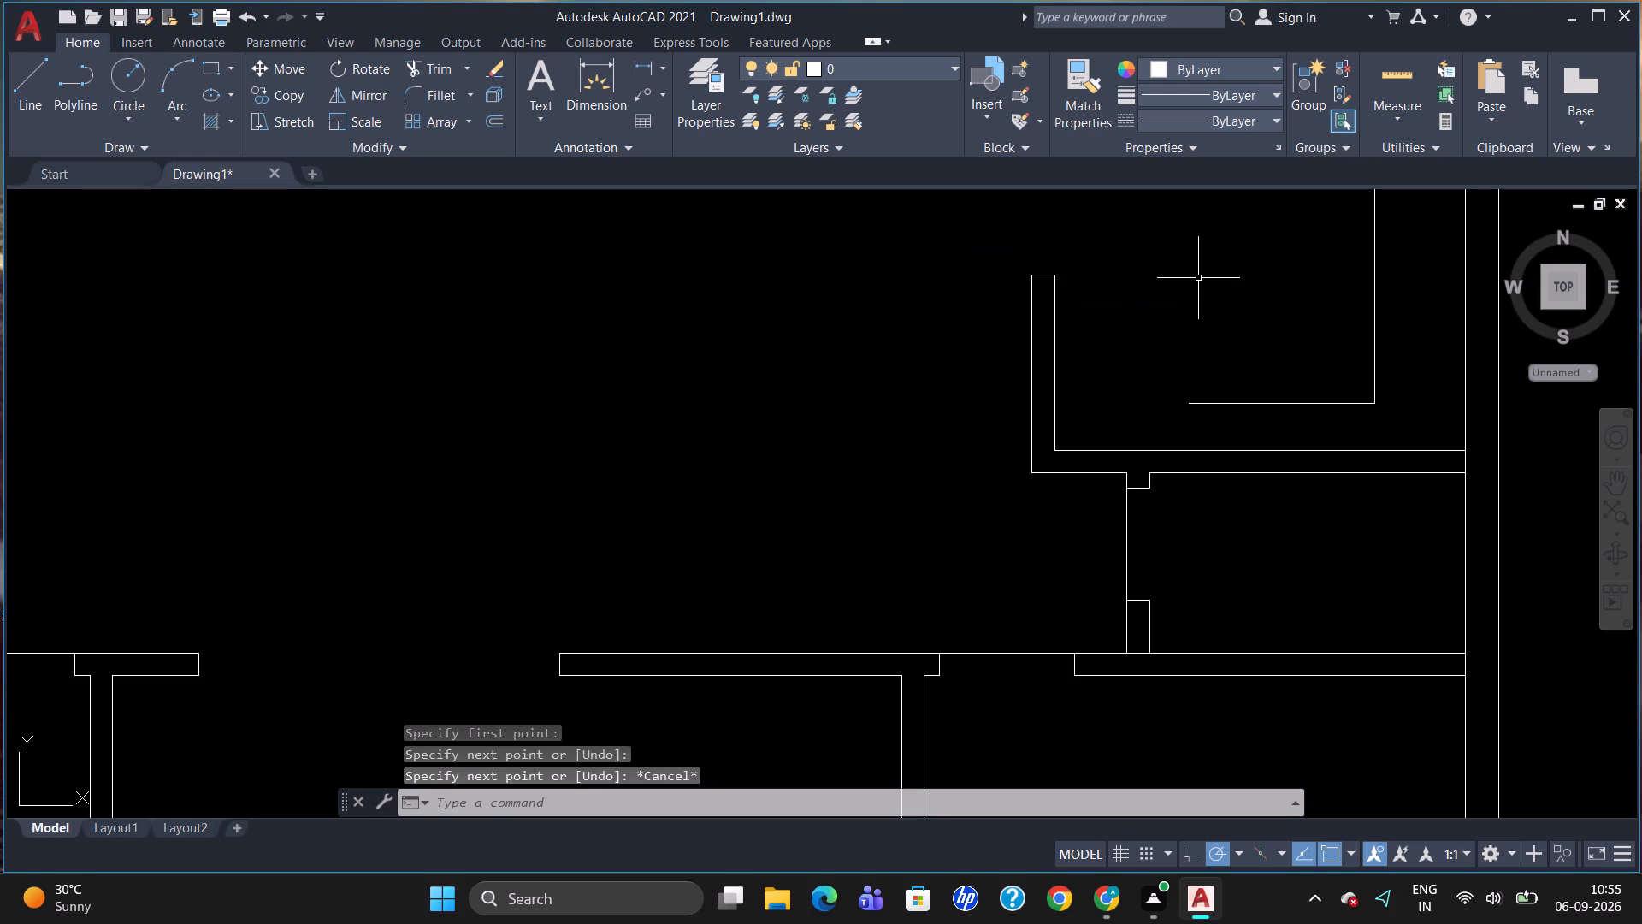
Draw a 2' horizontal counter line eastward from the new wall's inner face, slightly below its upper end.
key("l")
key("Return")
left_click(1055, 296)
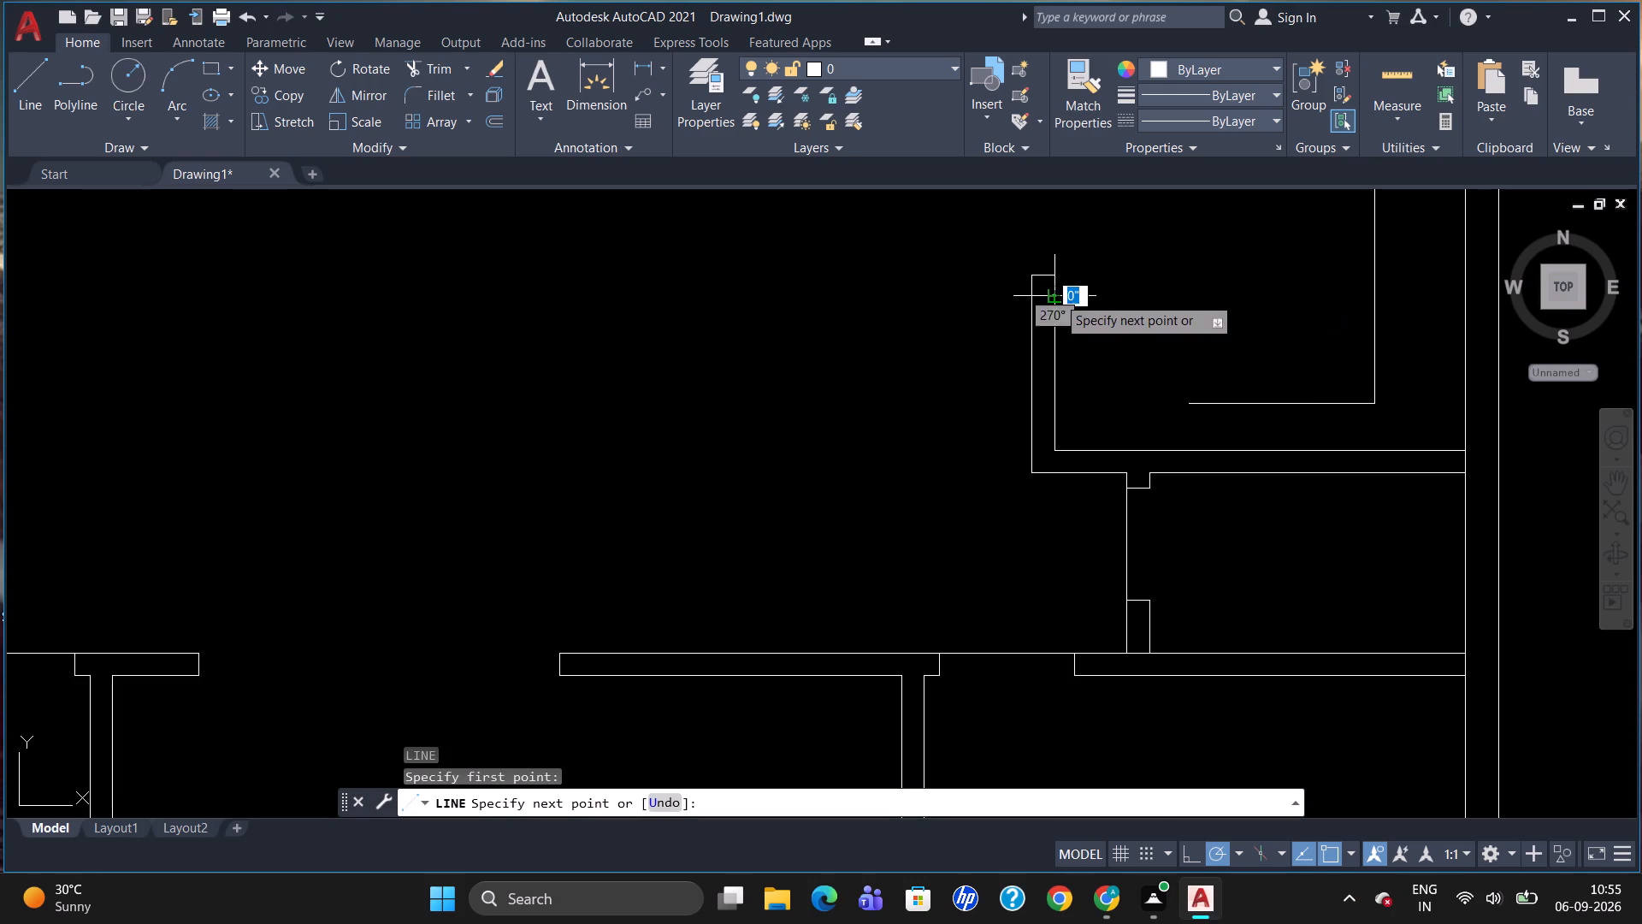
type("2'")
key("Return")
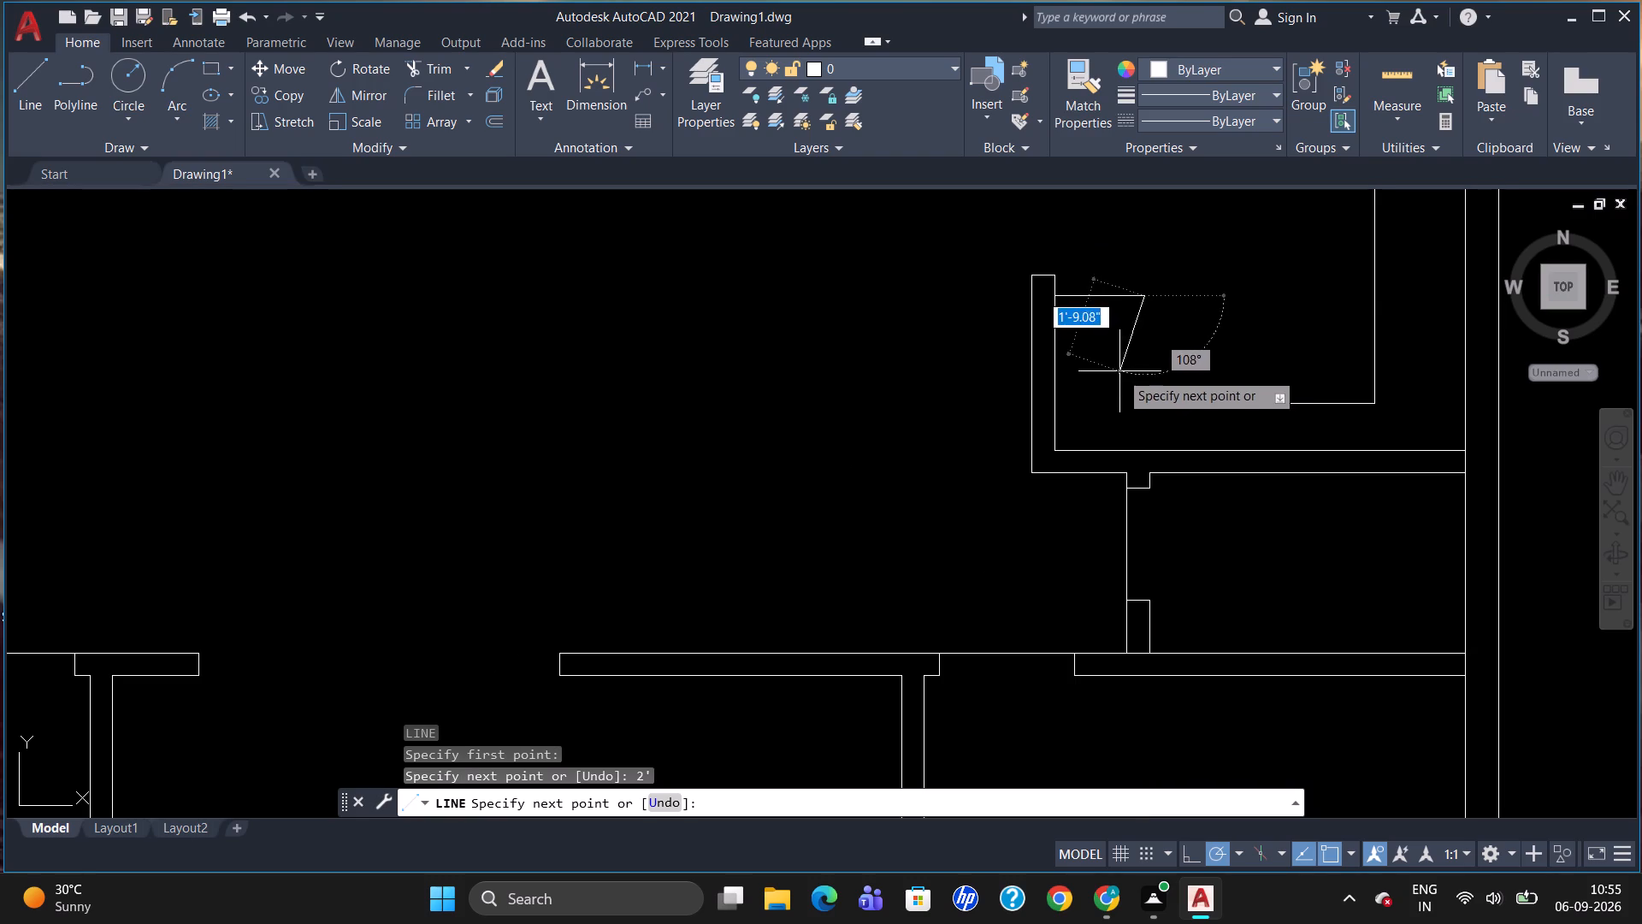
key("Escape")
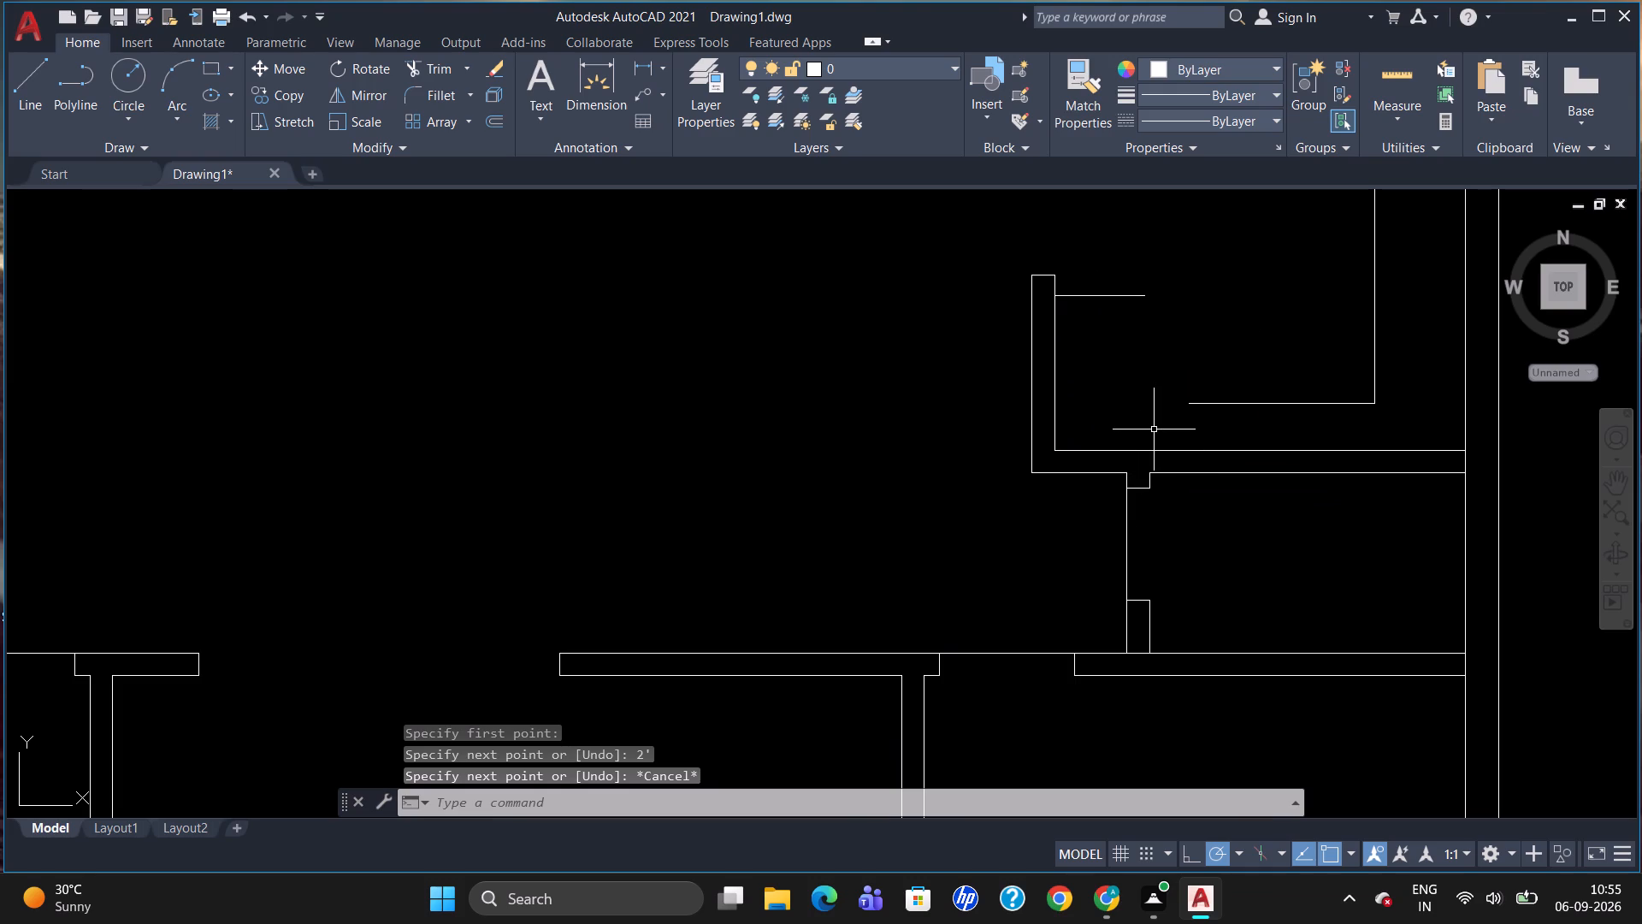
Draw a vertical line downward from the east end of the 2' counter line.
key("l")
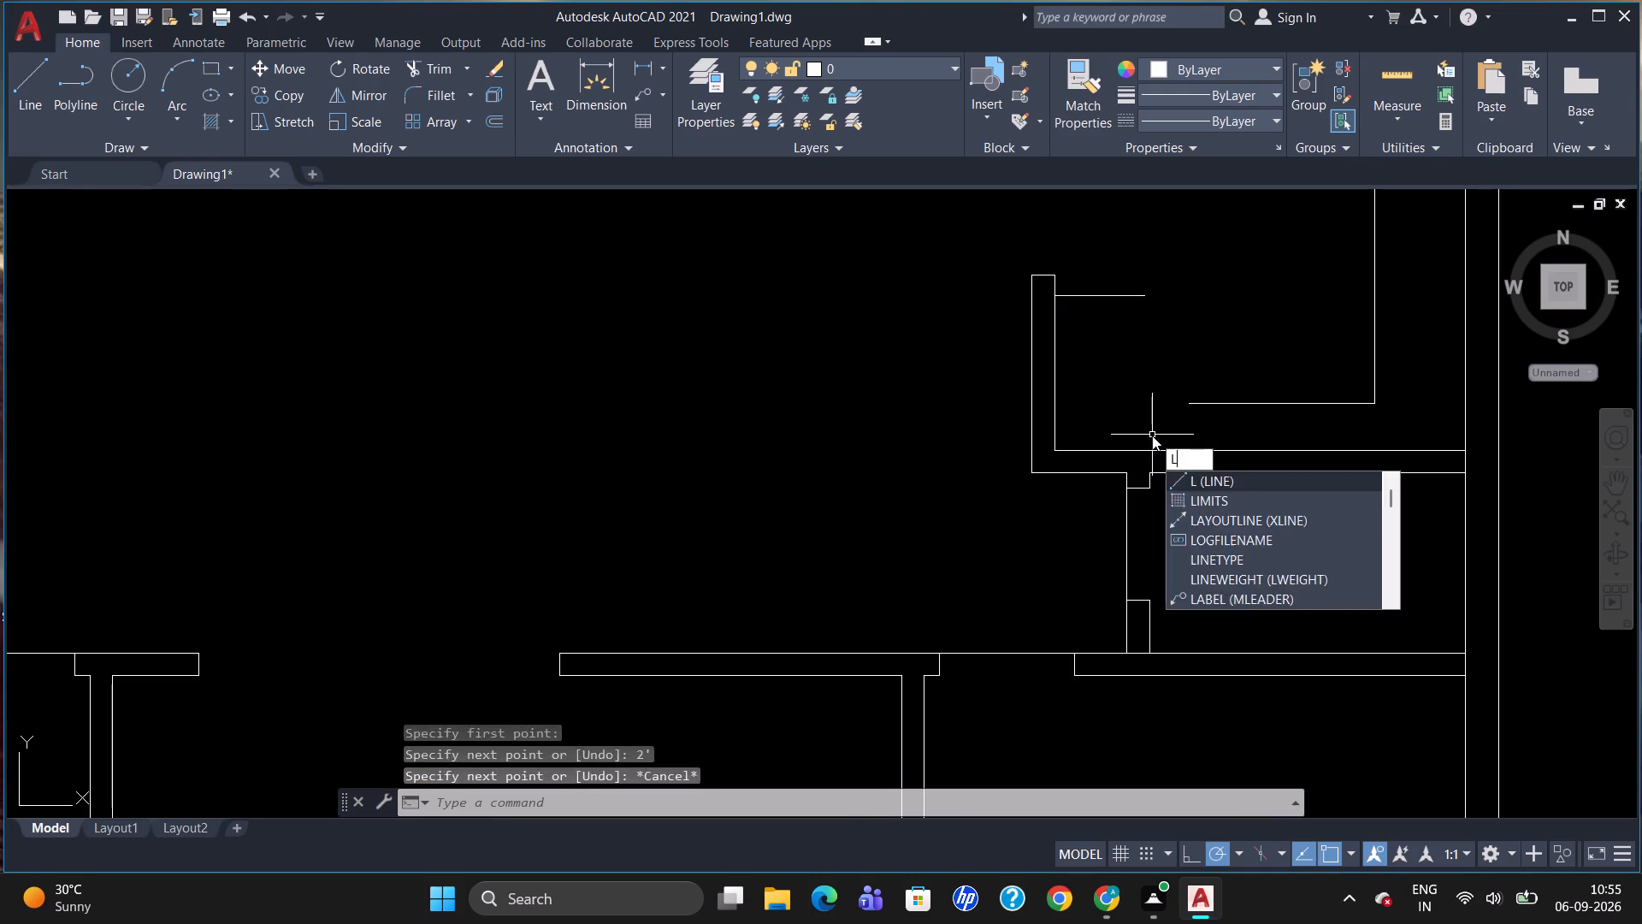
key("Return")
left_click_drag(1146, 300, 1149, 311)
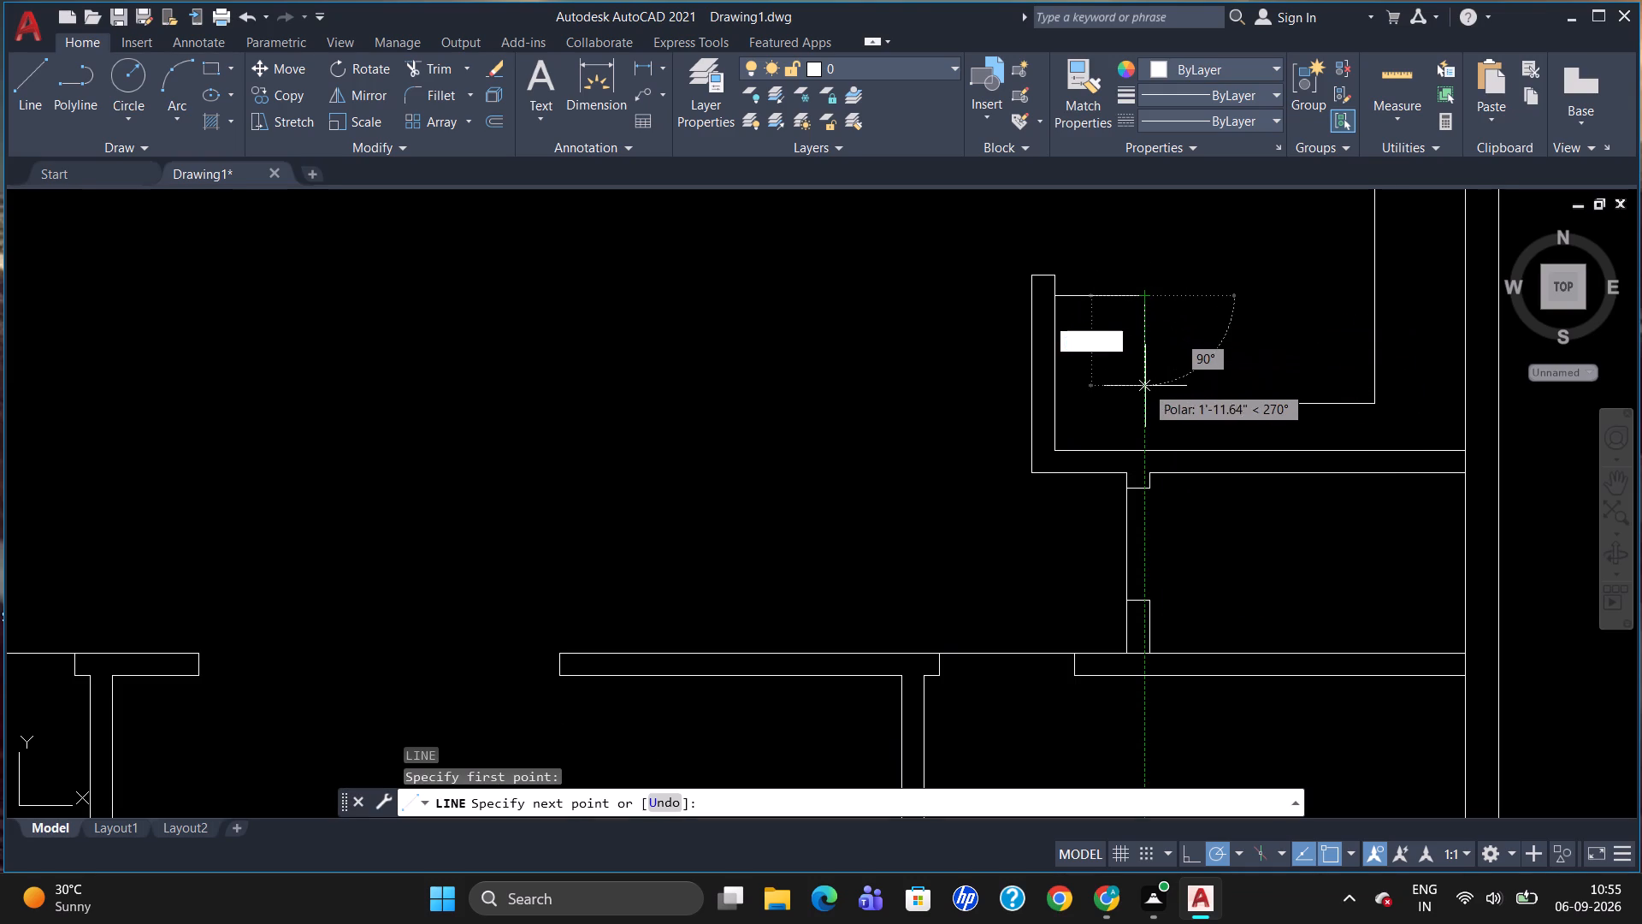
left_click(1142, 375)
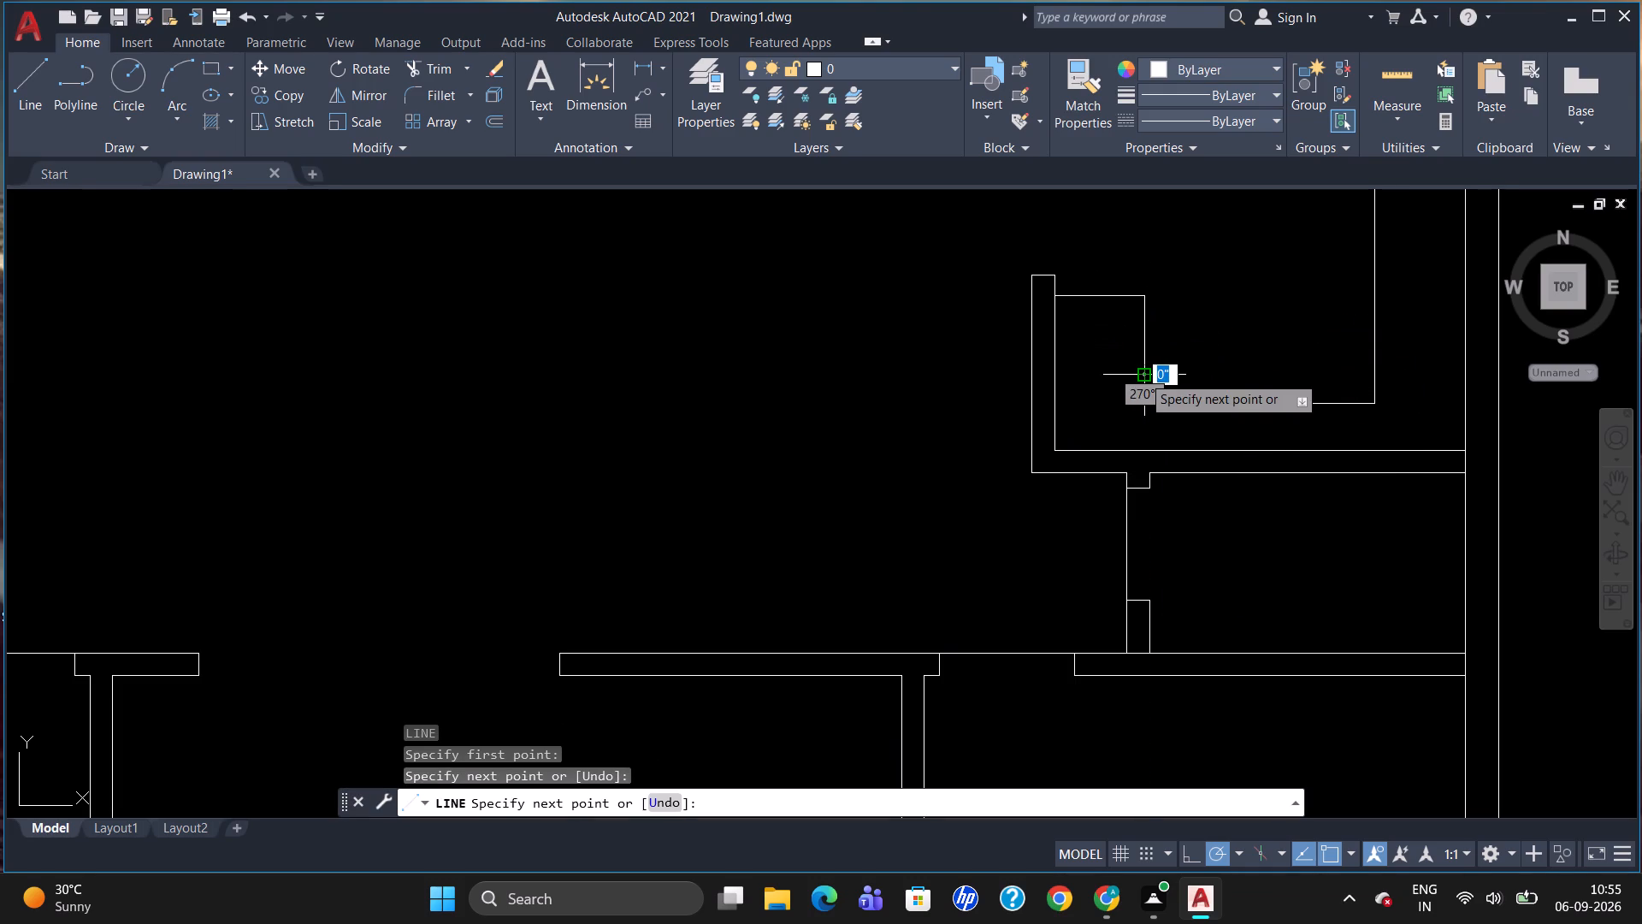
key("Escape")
Delete the existing horizontal counter line above the small room's top wall.
left_click(1225, 405)
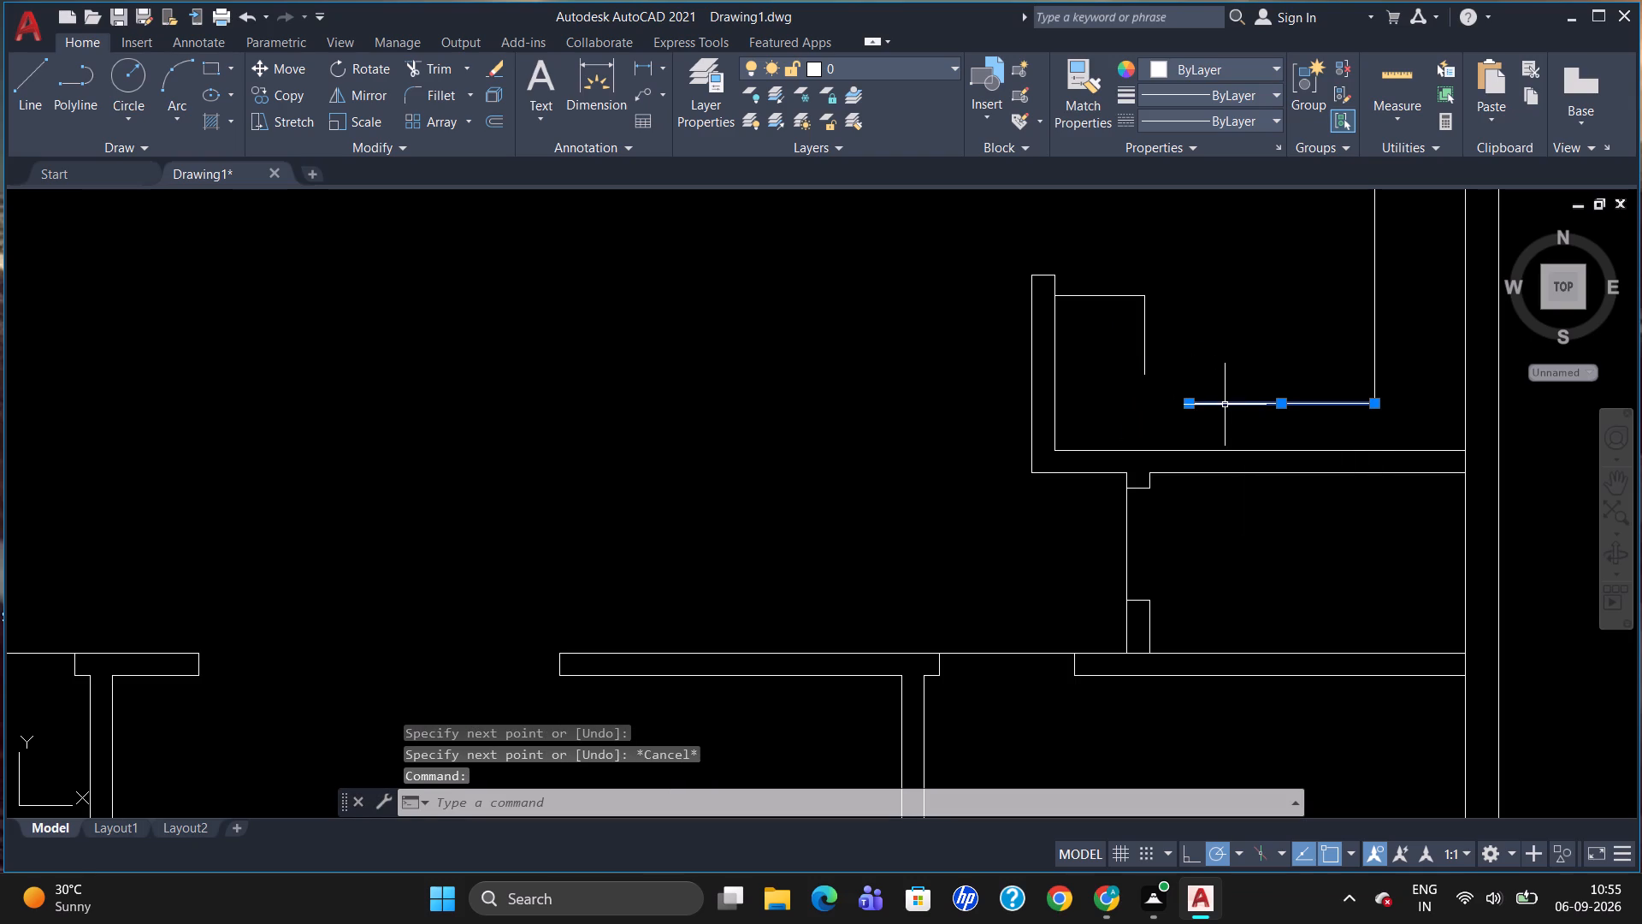
key("Delete")
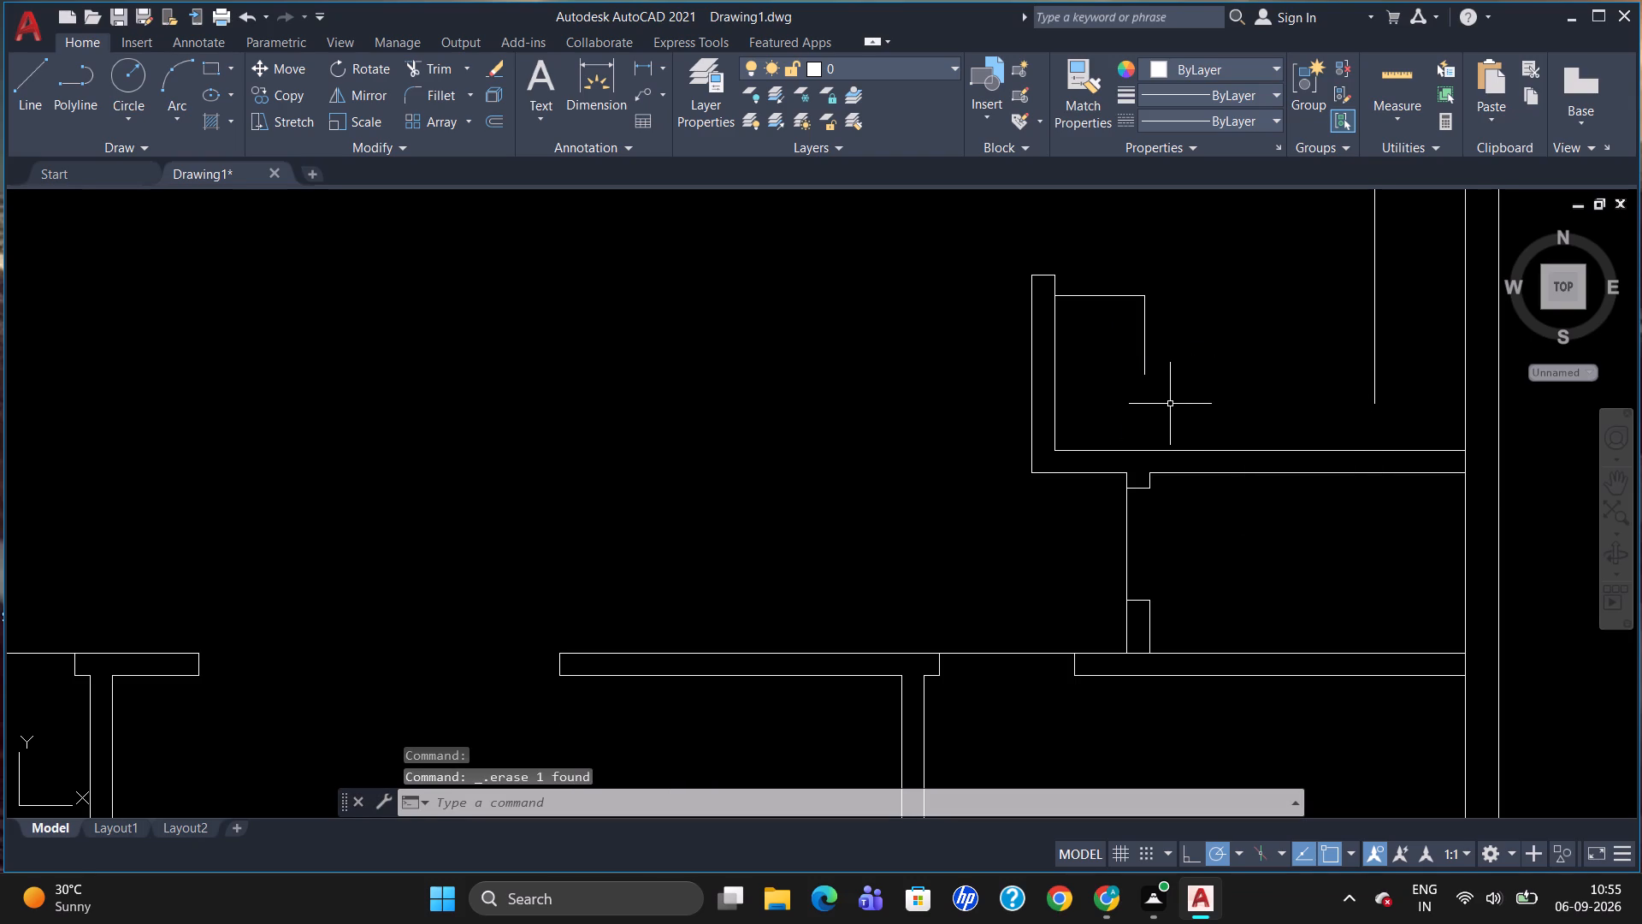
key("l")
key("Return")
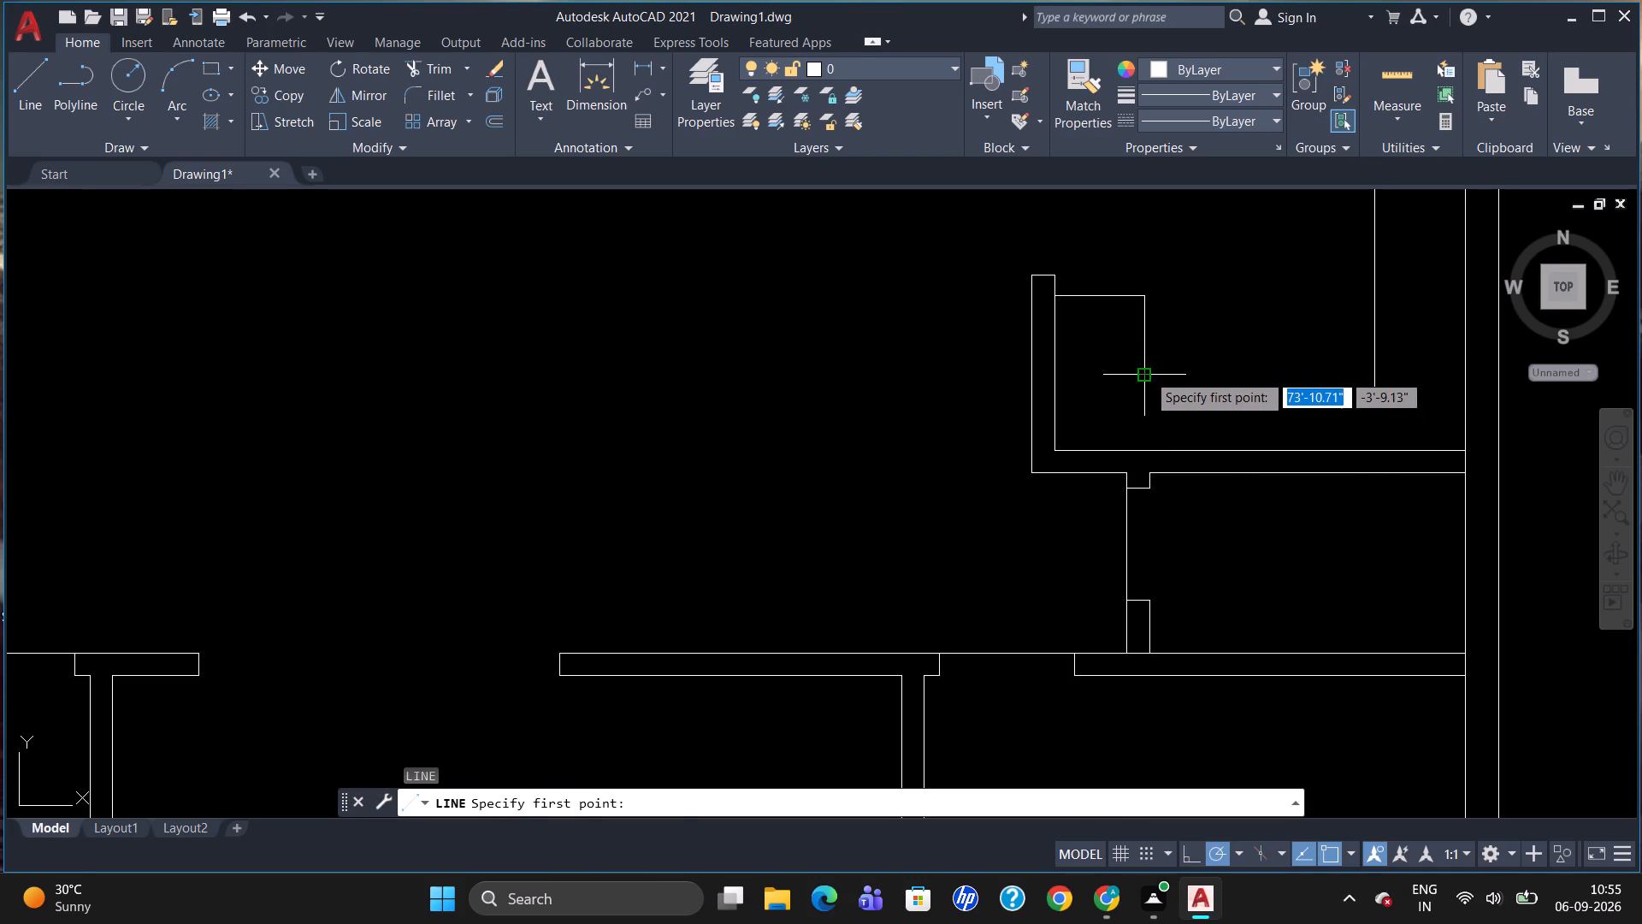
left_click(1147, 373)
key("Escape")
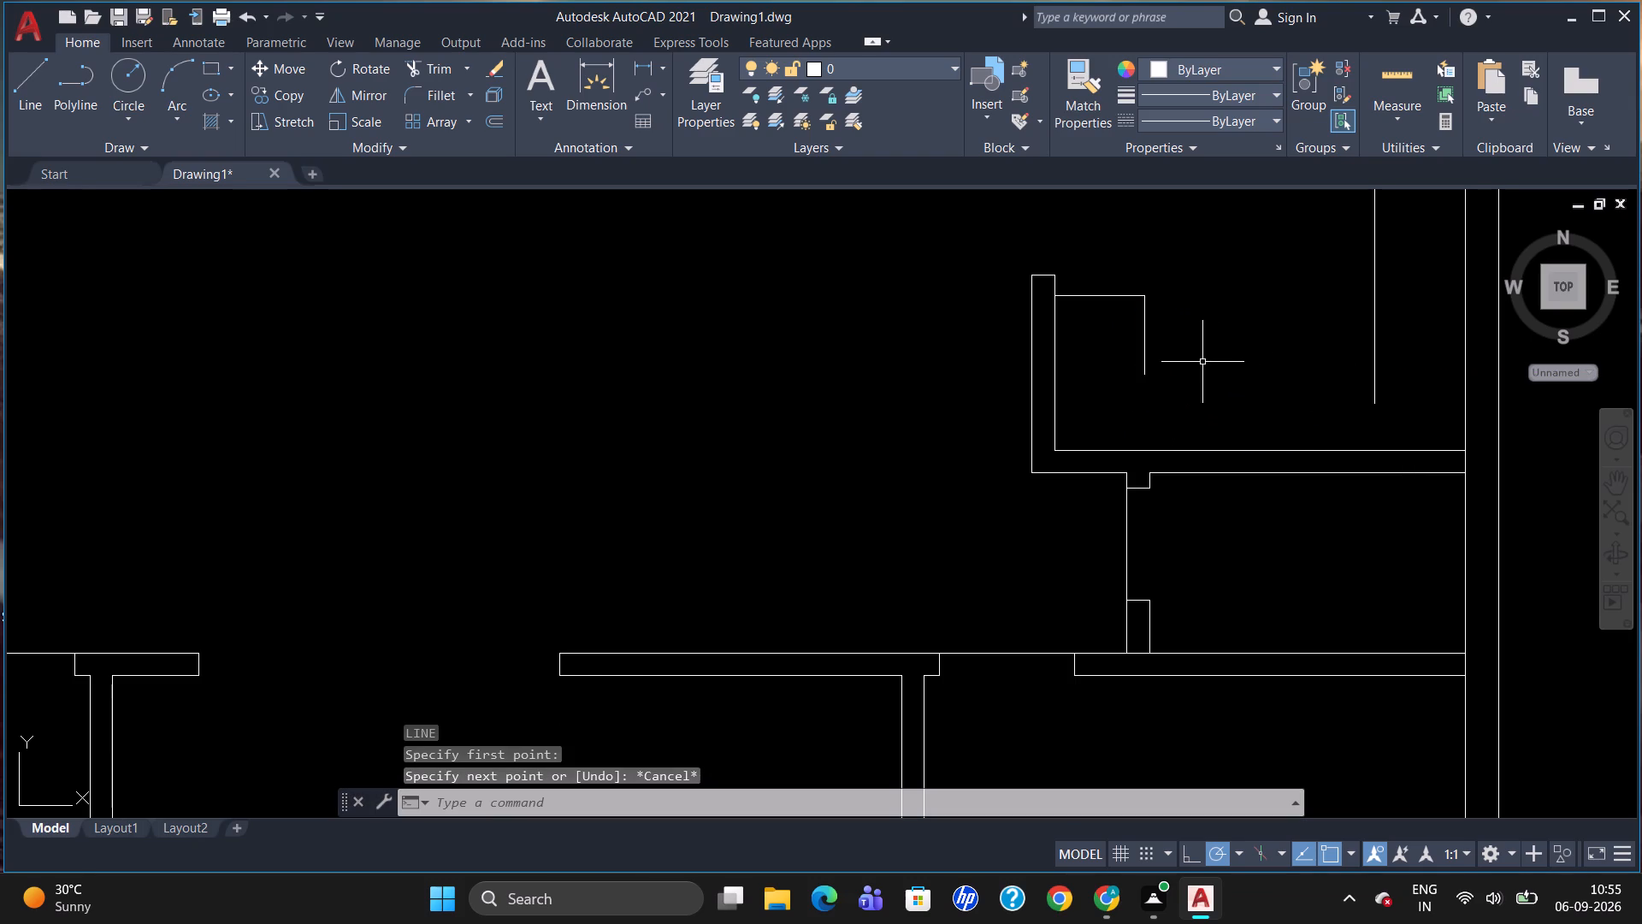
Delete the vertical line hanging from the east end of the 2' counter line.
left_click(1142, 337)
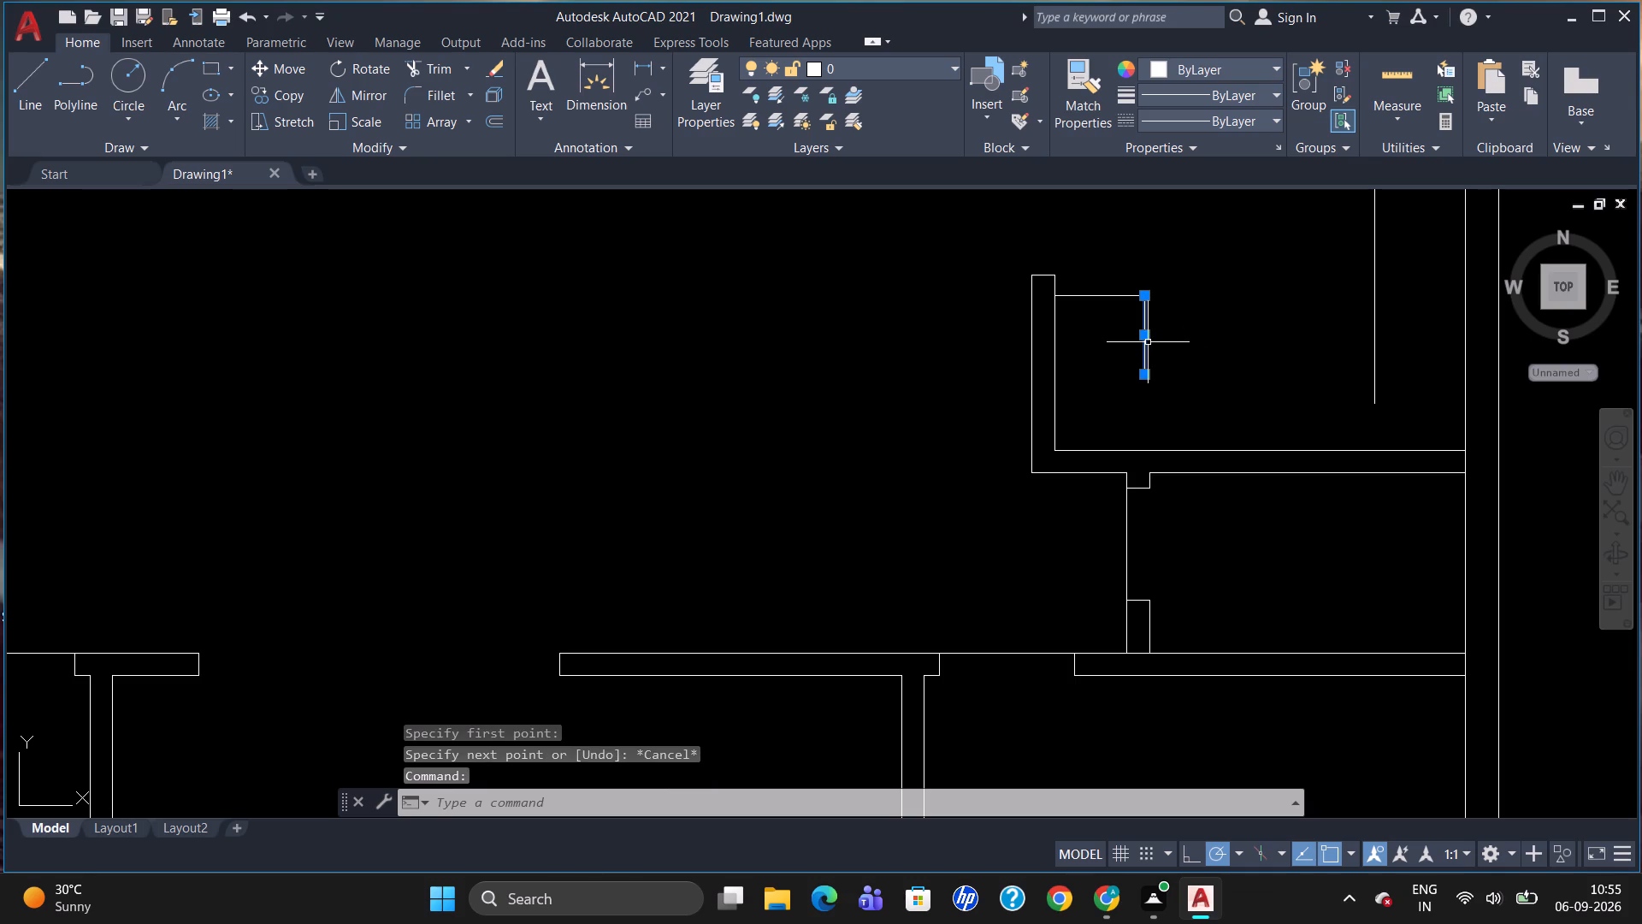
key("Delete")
From the 2' line's east end, draw the counter edge about 1'-4" down and about 5'-1" east to the vertical counter line.
key("l")
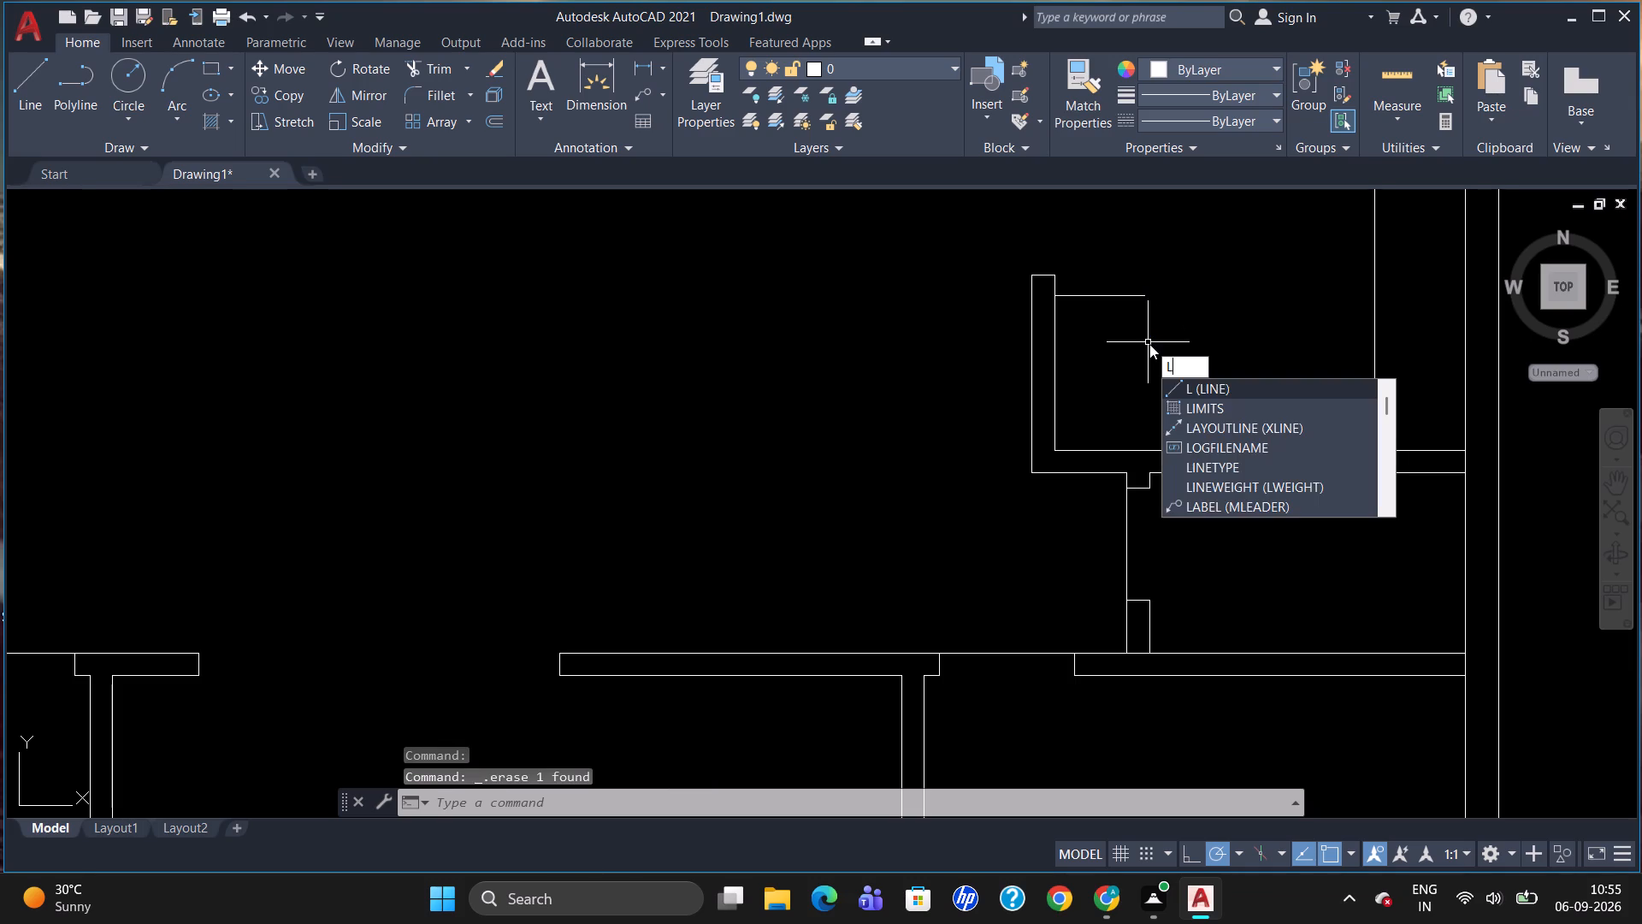
key("Return")
left_click_drag(1139, 299, 1148, 314)
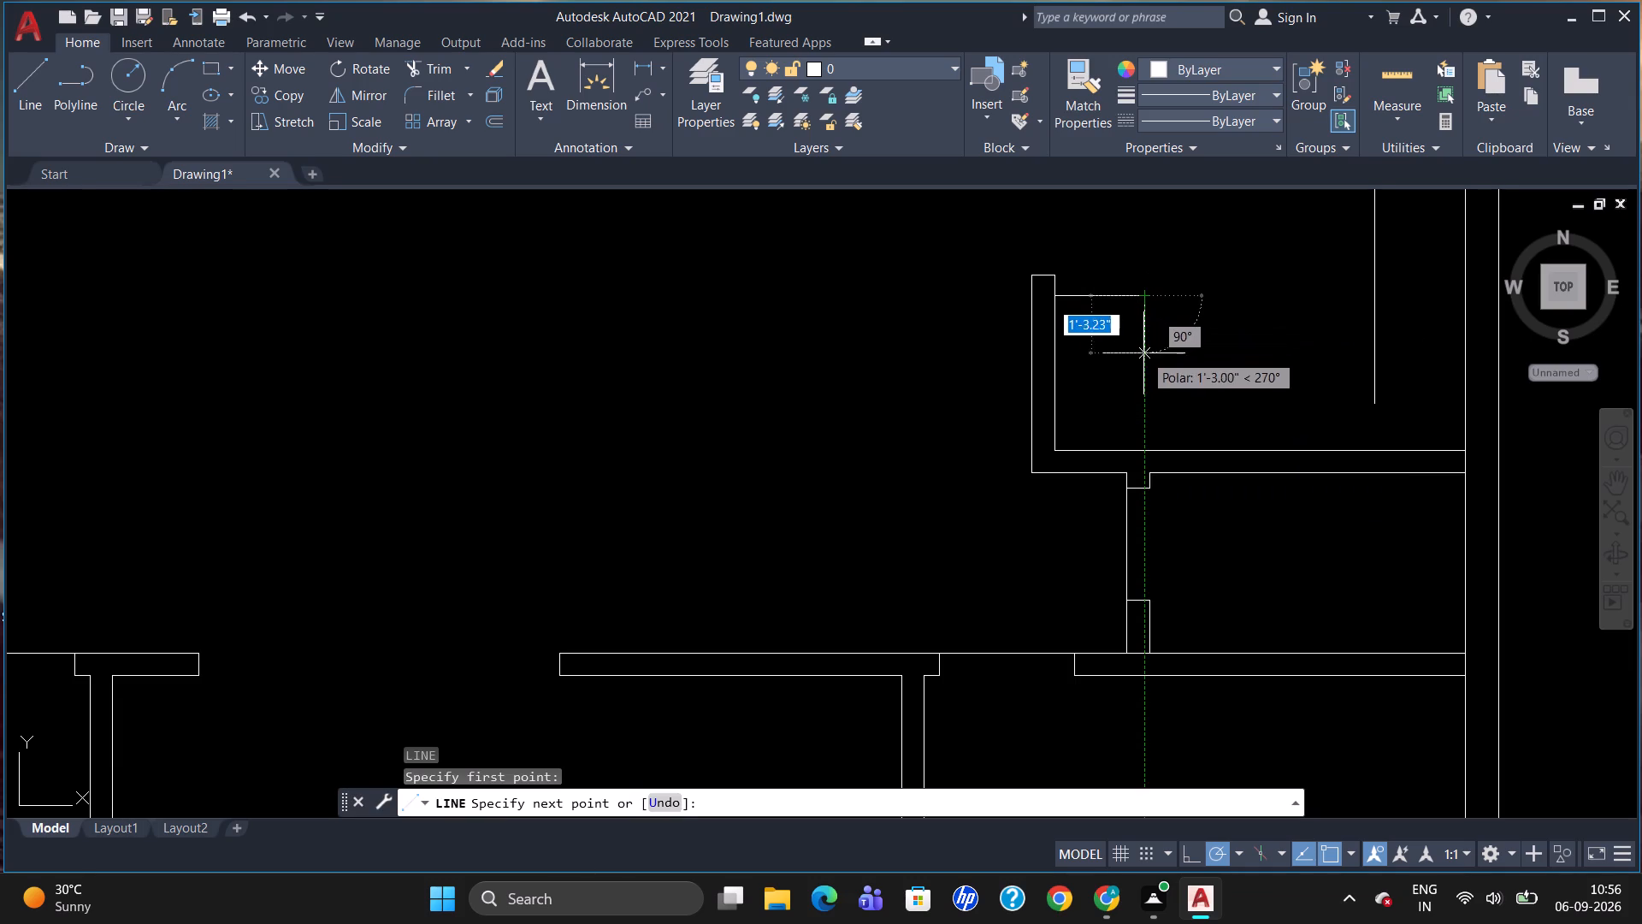
left_click(1144, 357)
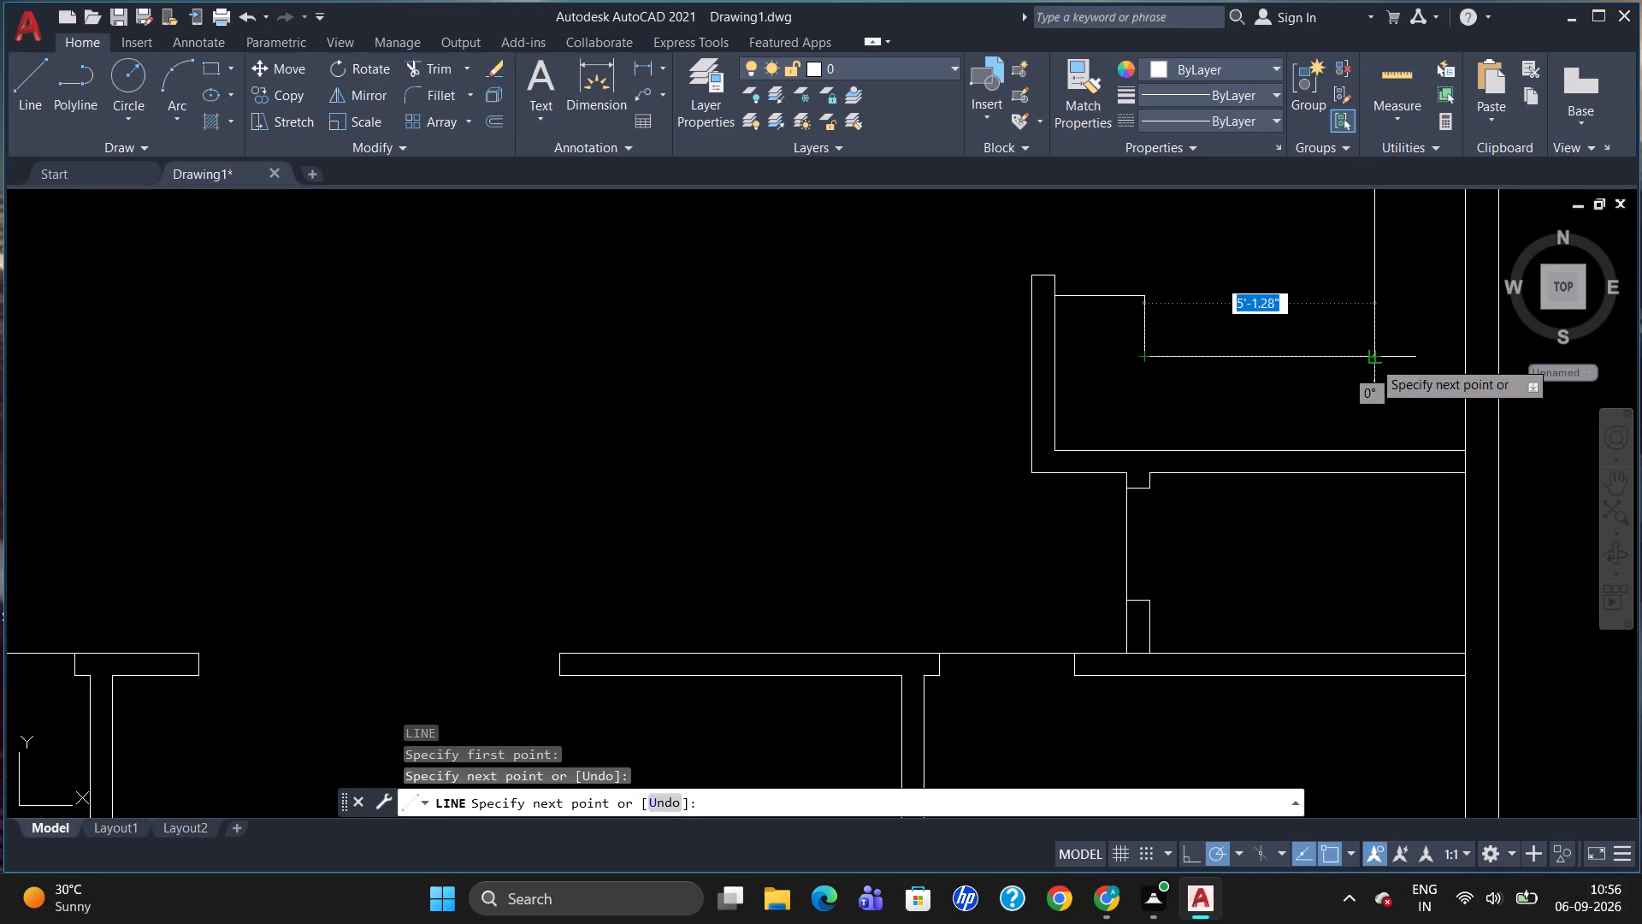
left_click(1373, 359)
key("Escape")
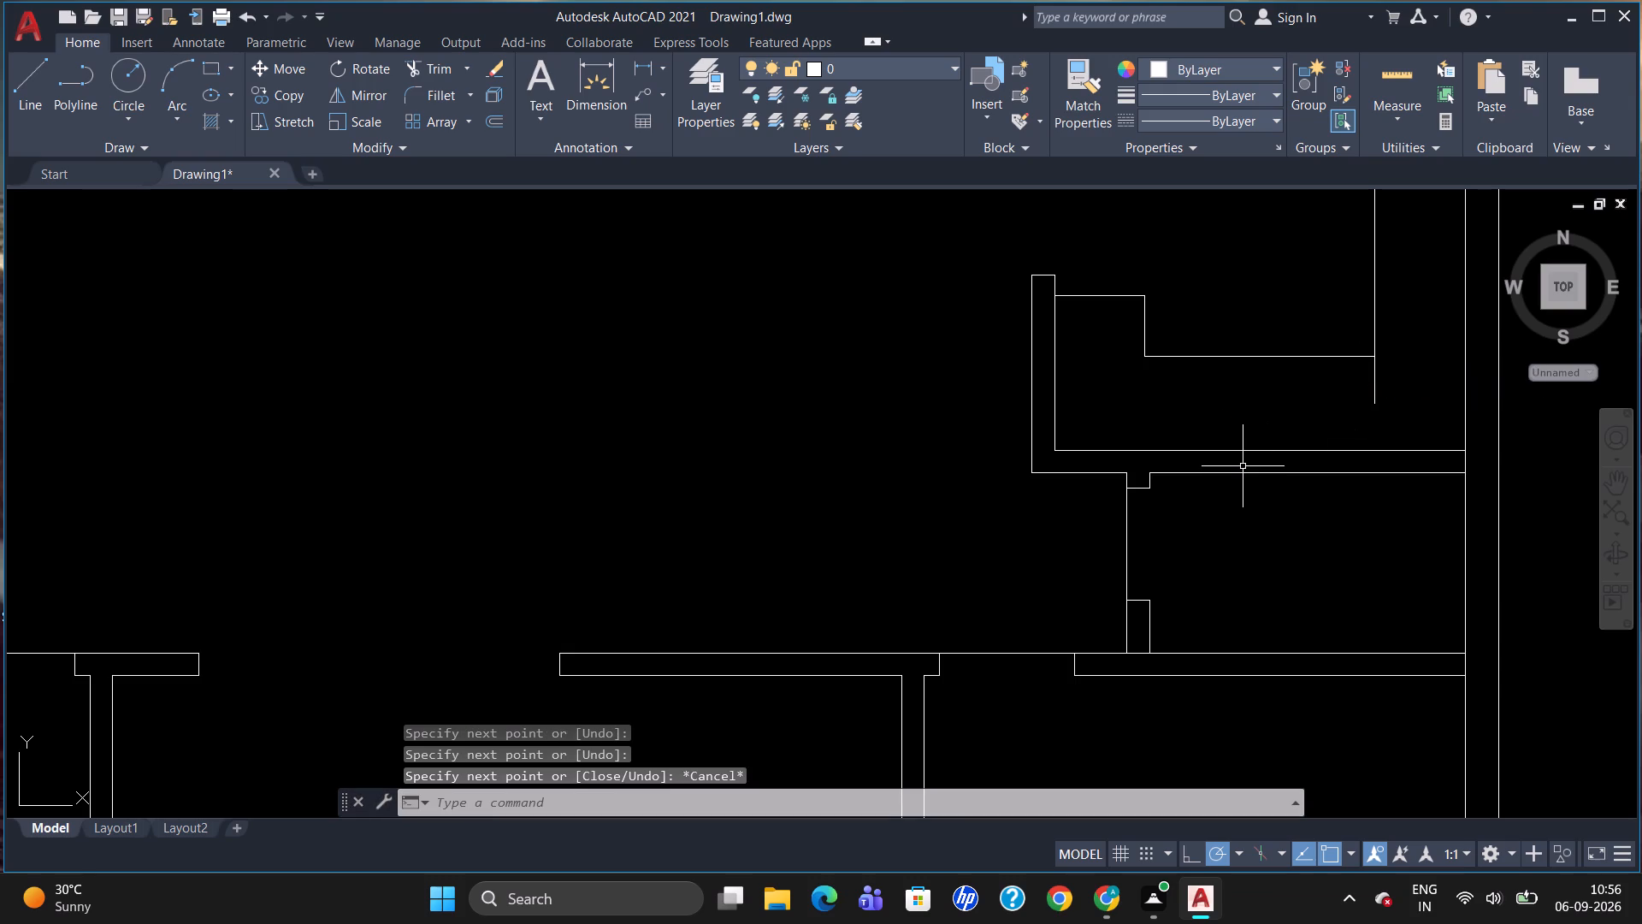
Trim the part of the east vertical counter line that extends below the new horizontal counter edge.
type("TR")
key("Return")
key("Return")
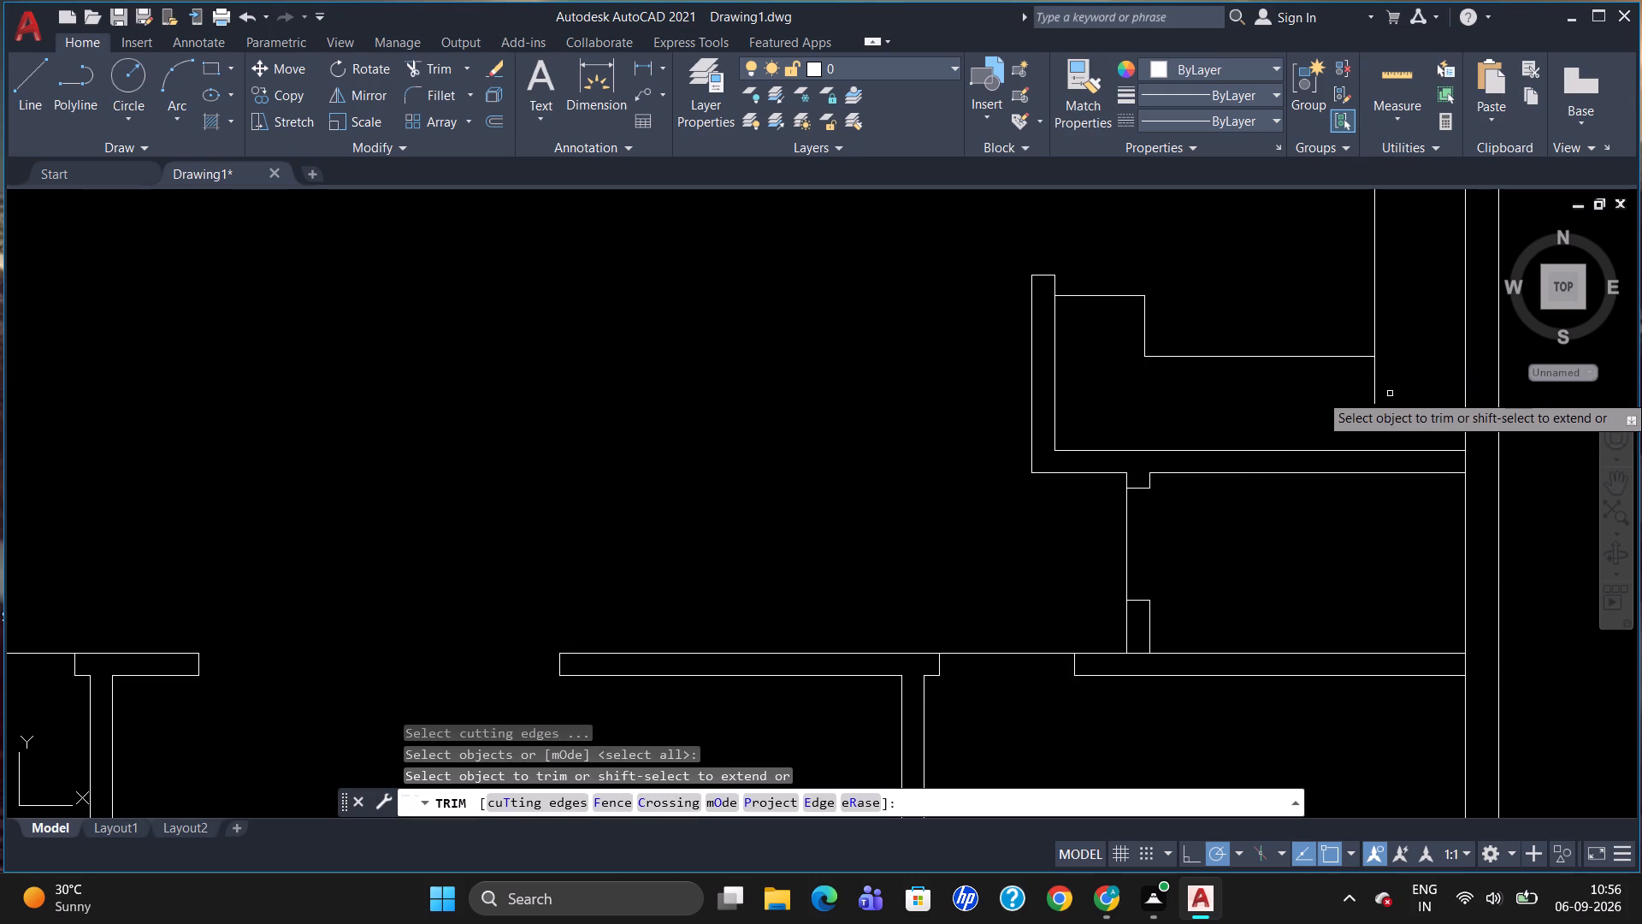
left_click(1377, 383)
key("Escape")
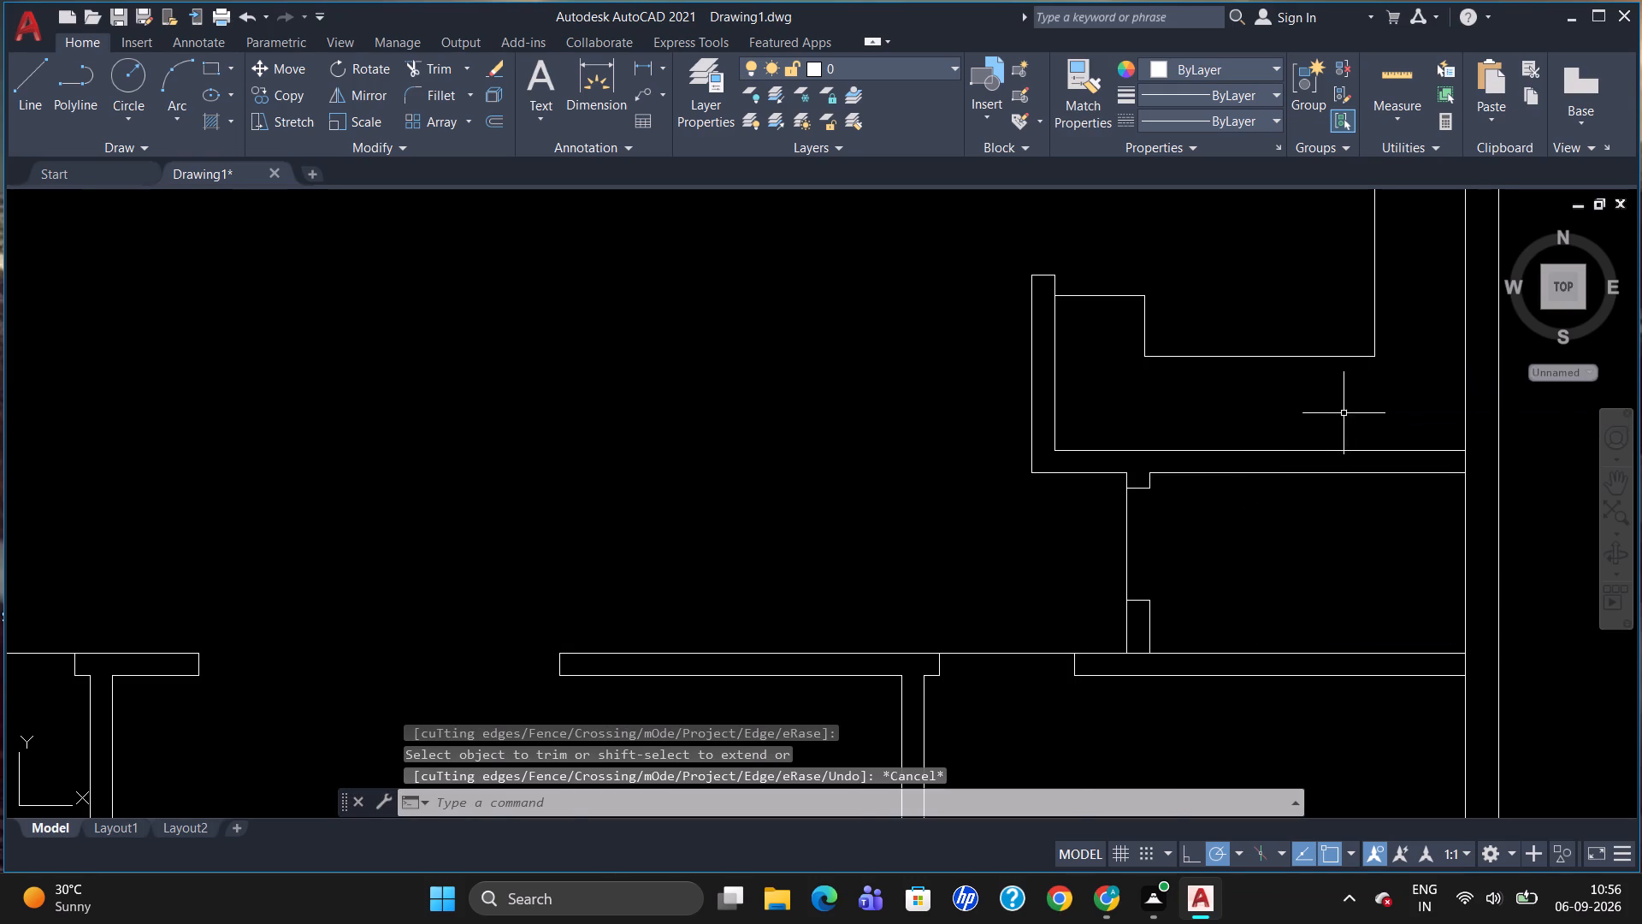
Offset the inner west wall line of the projecting bay 3' to the east.
scroll(1338, 430, "down", 2)
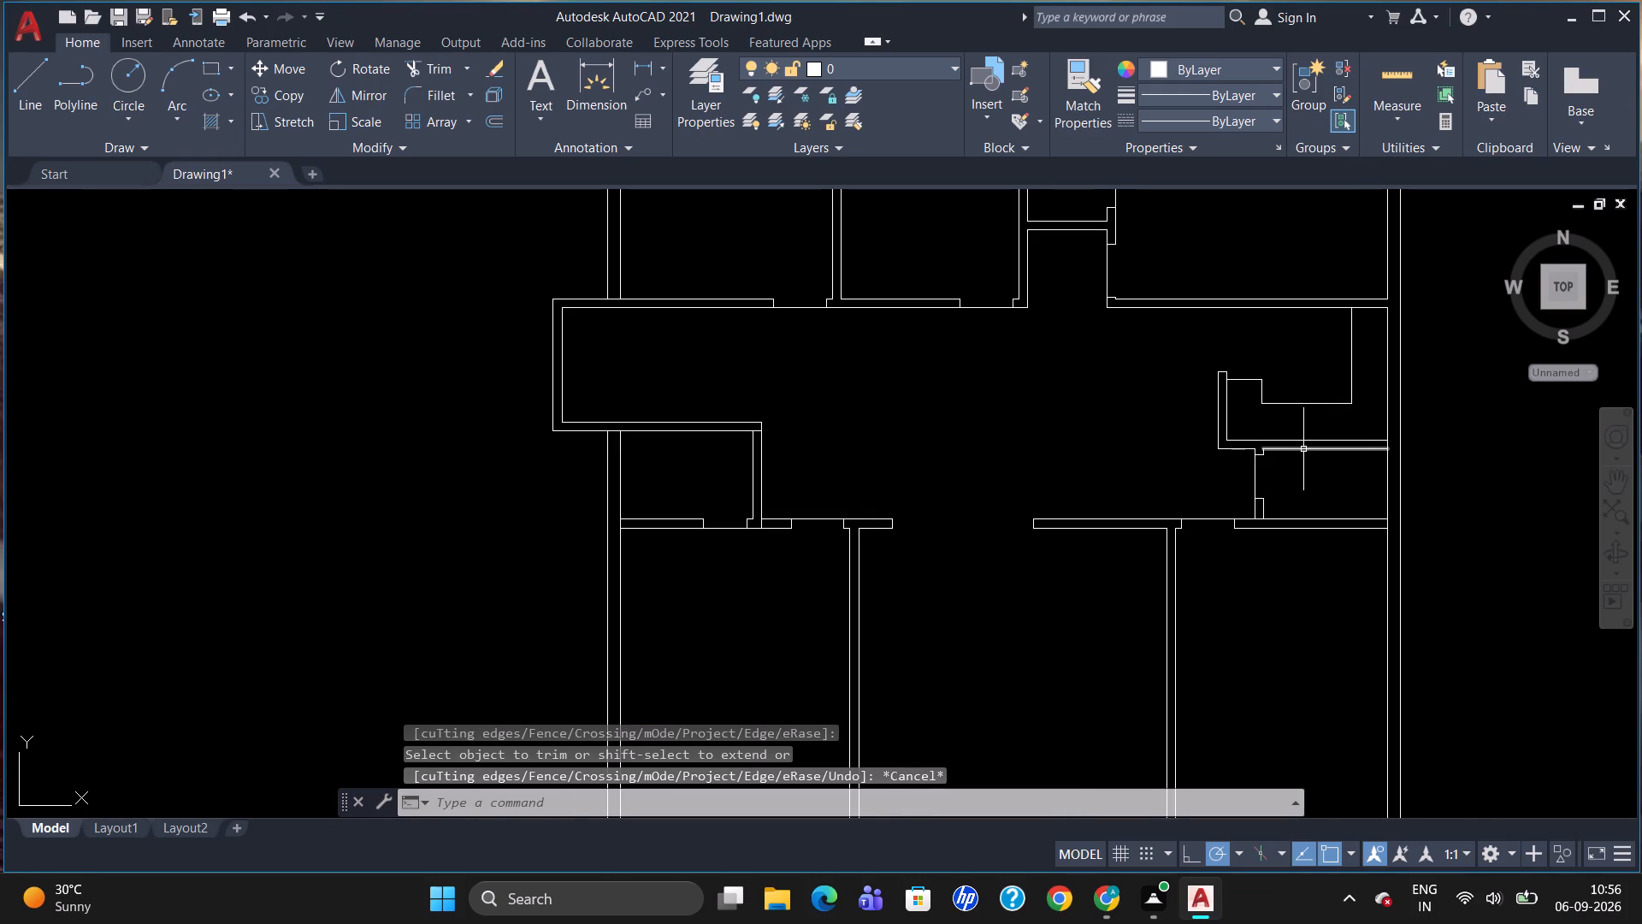
scroll(1027, 500, "down", 1)
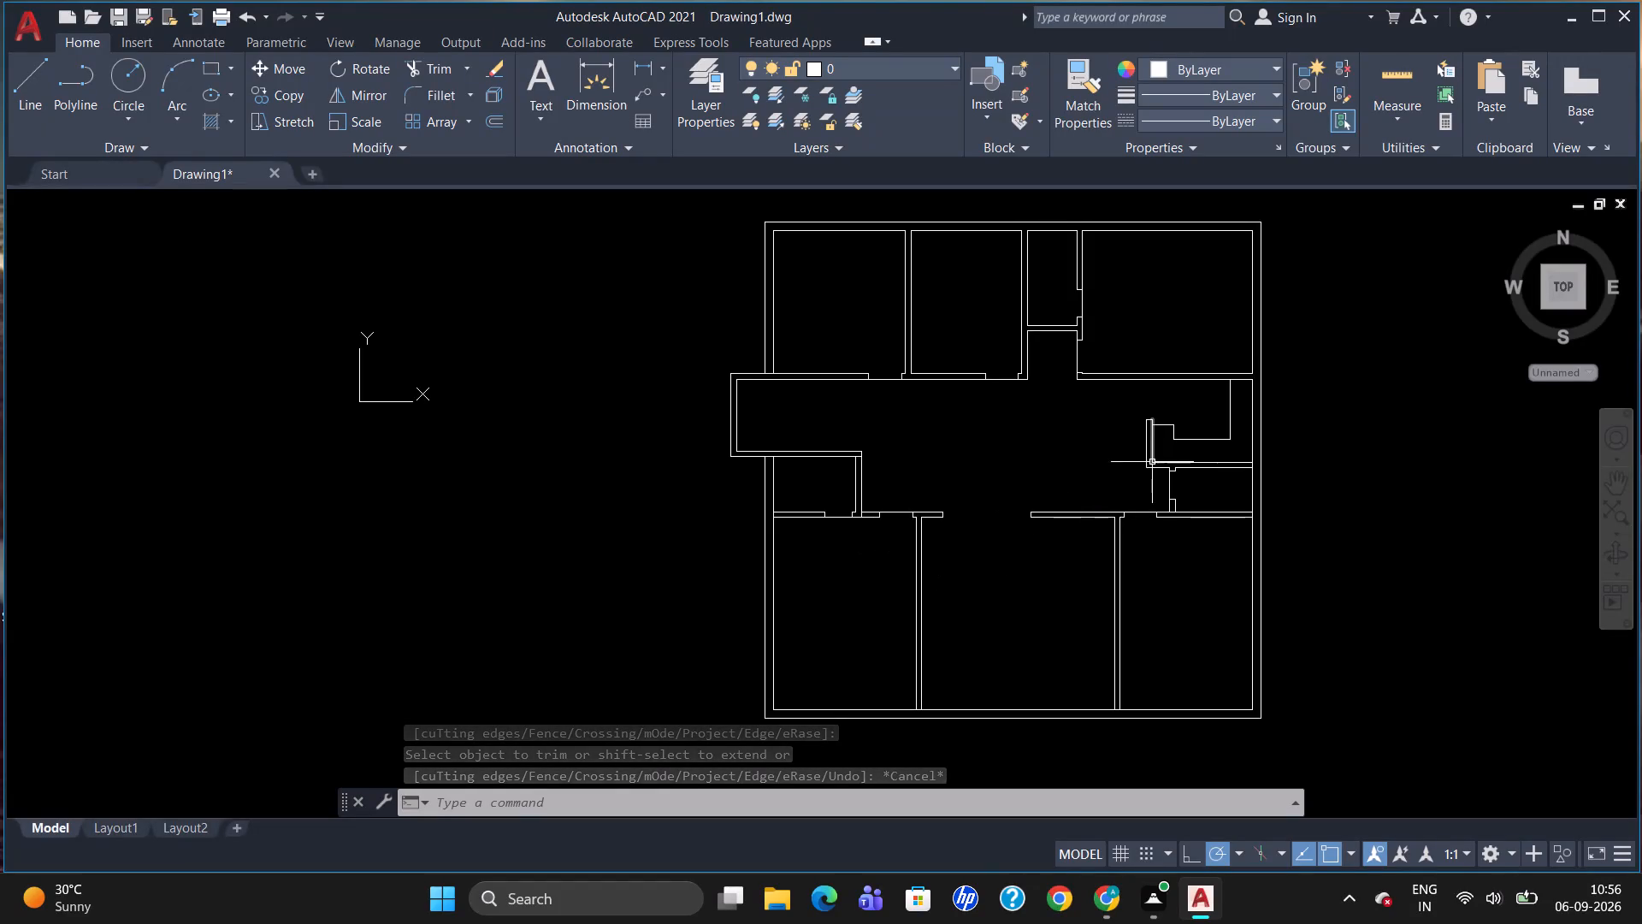
scroll(1157, 459, "down", 1)
scroll(1112, 407, "up", 1)
scroll(798, 458, "up", 2)
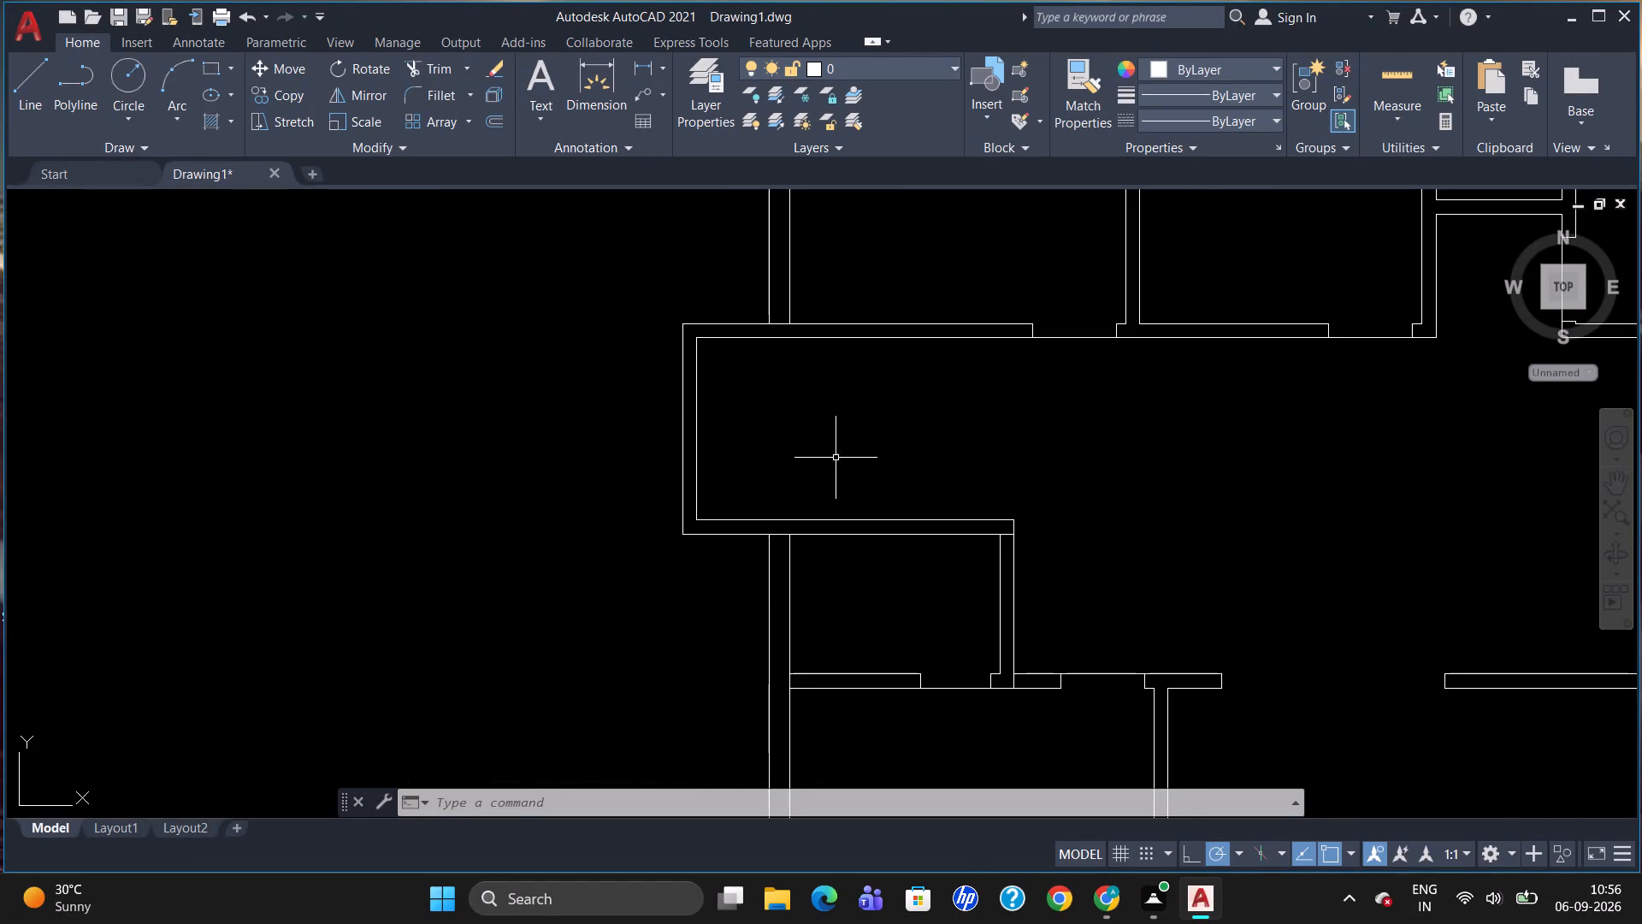
scroll(1225, 452, "down", 1)
scroll(845, 406, "up", 1)
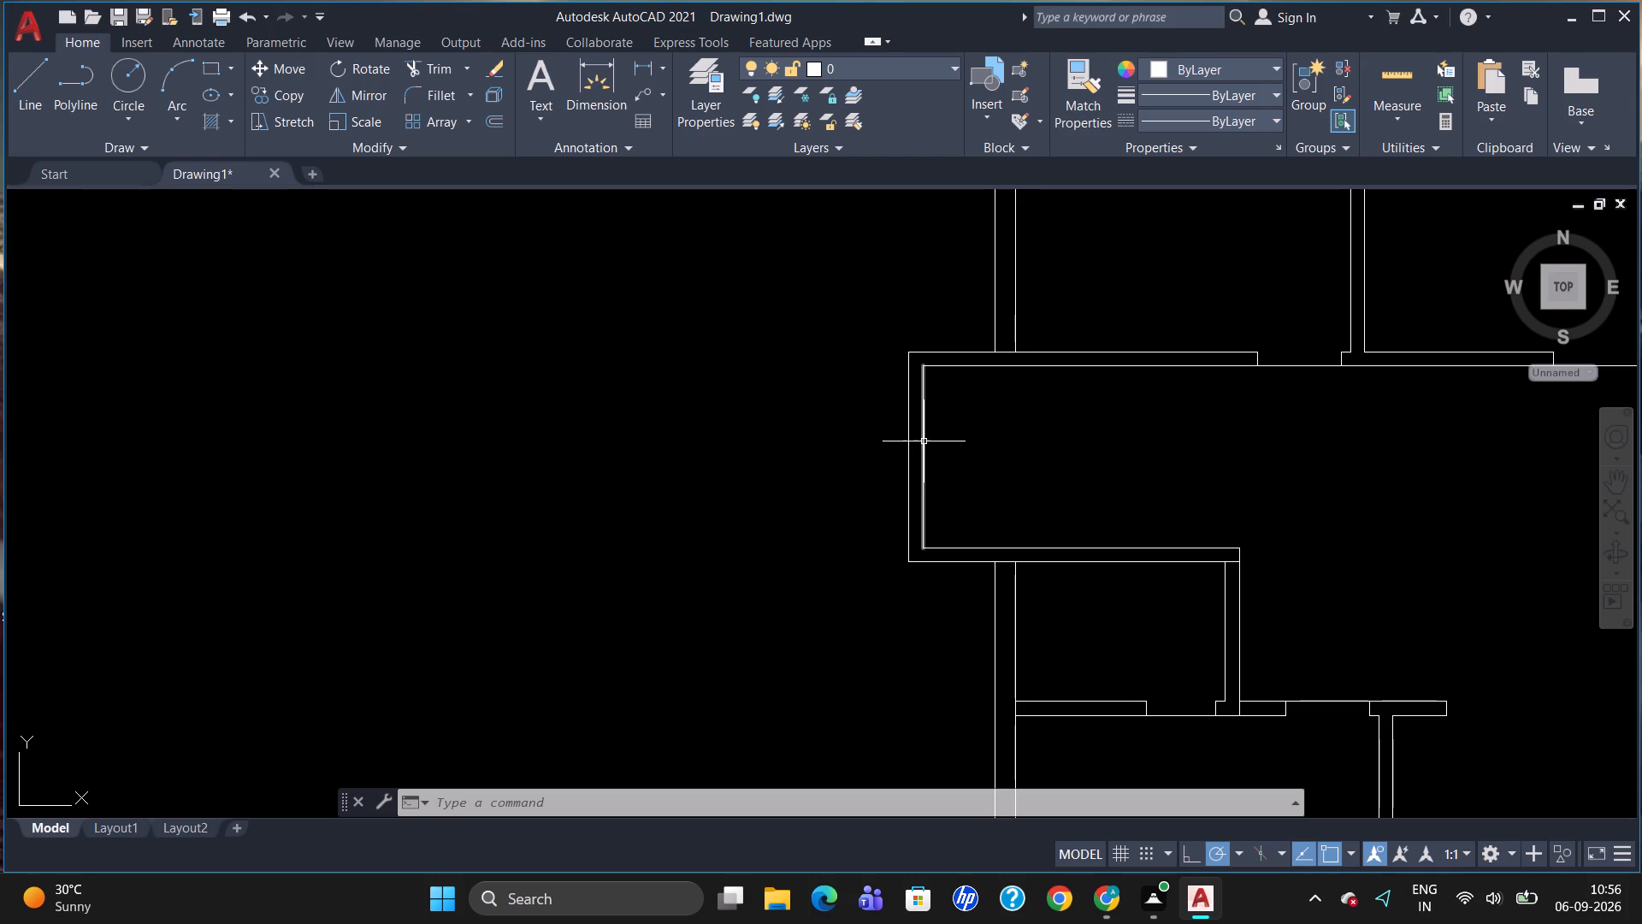
key("o")
key("Return")
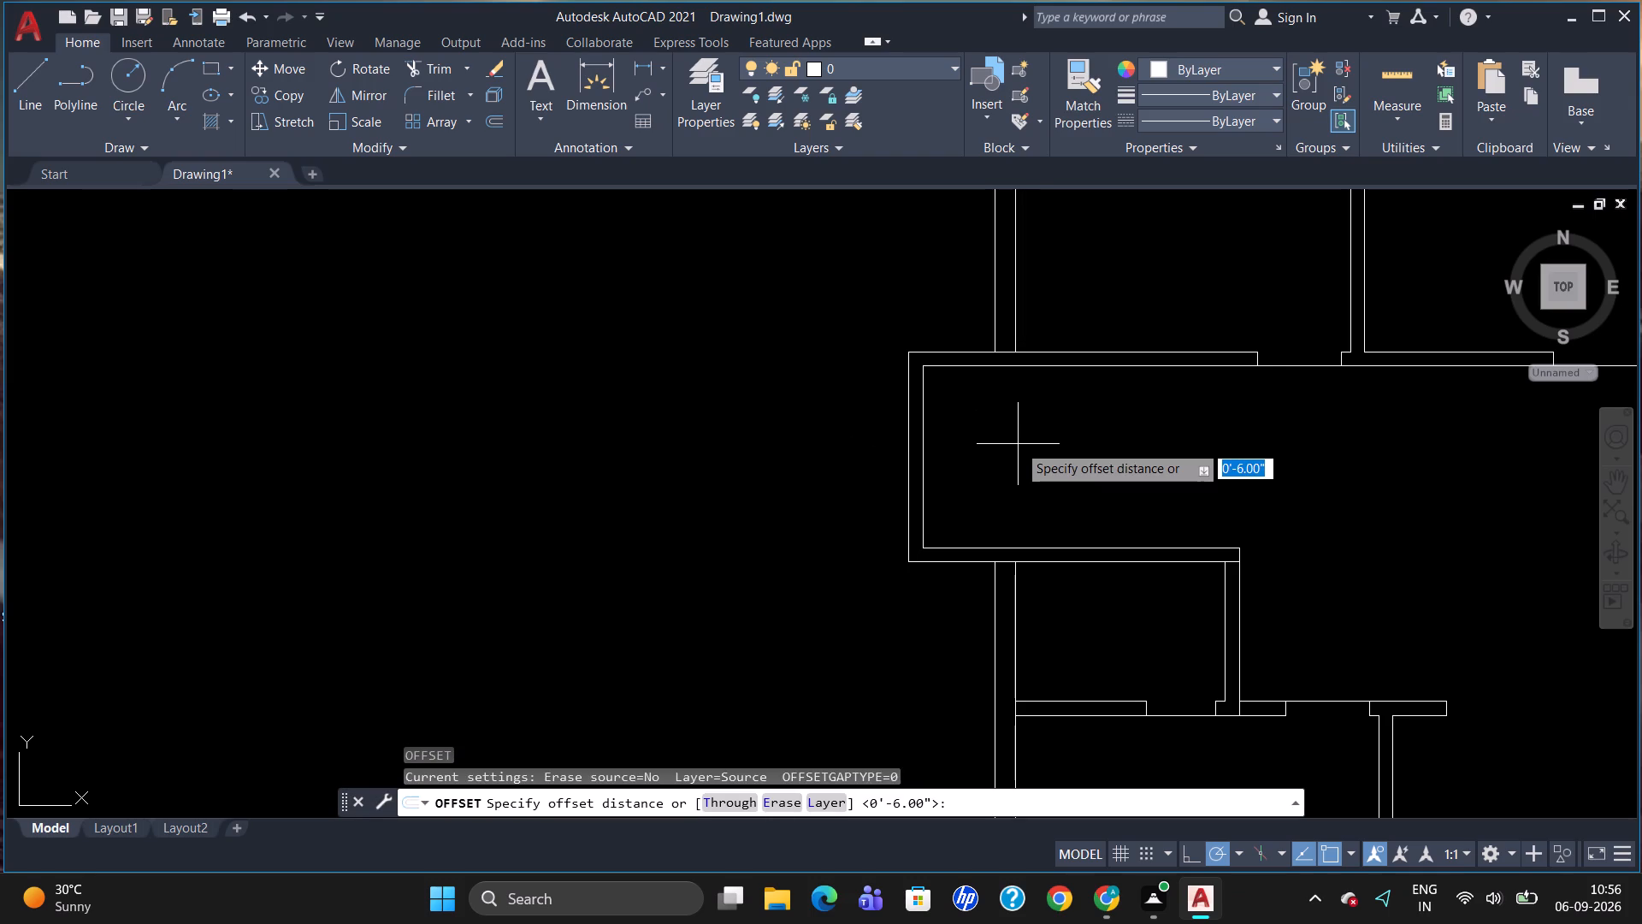
type("3'")
key("Return")
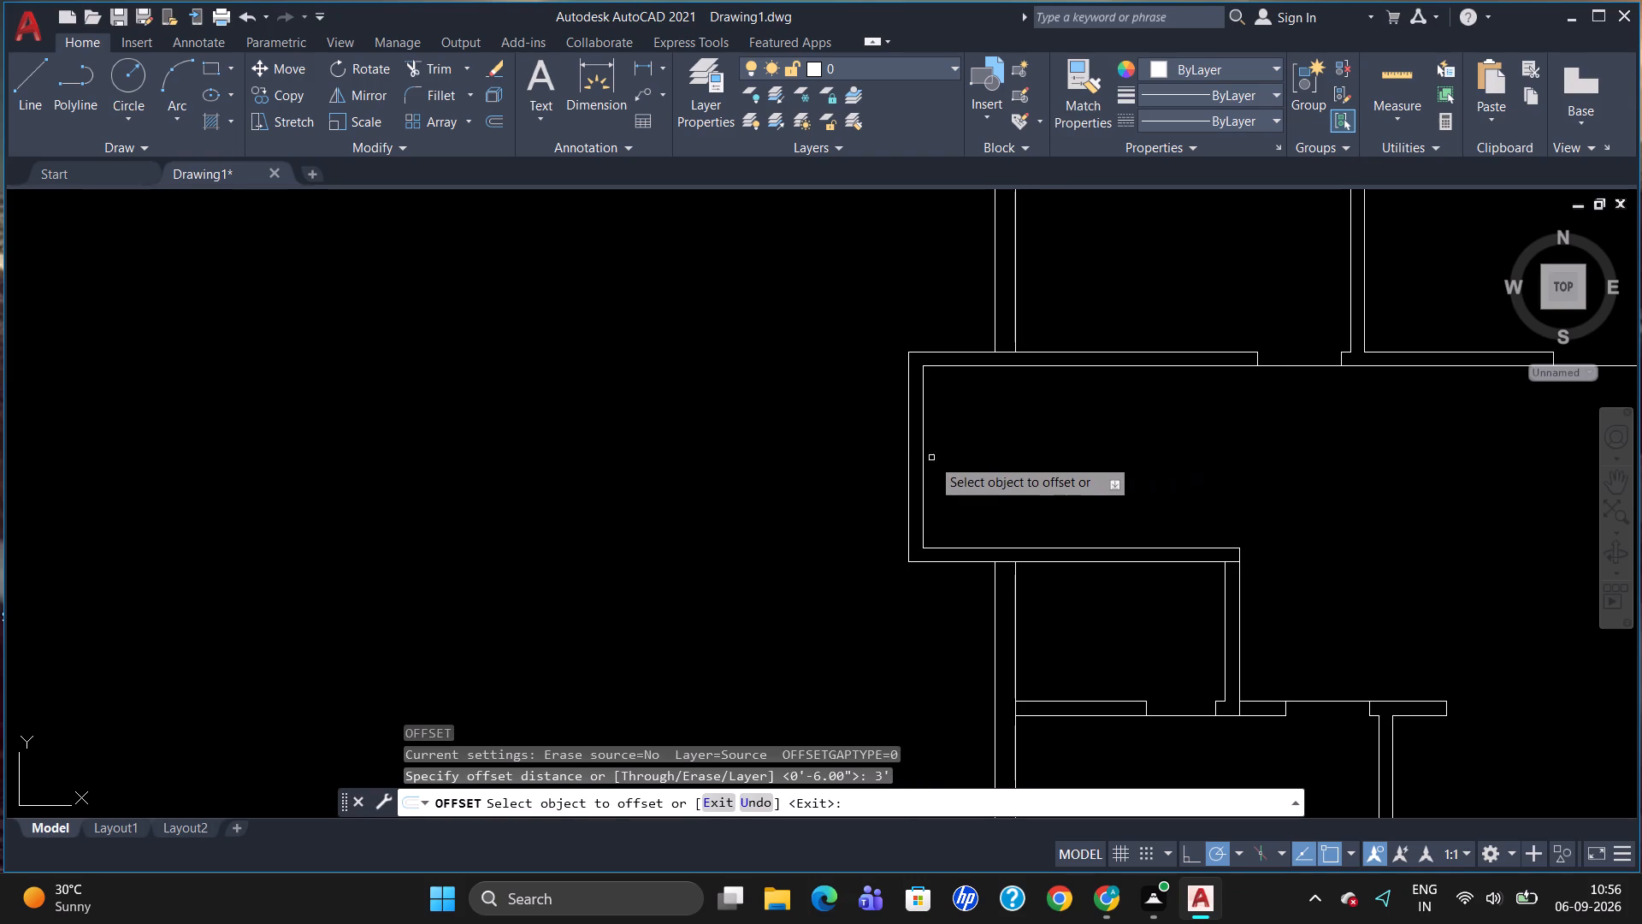
left_click(920, 458)
left_click(1001, 477)
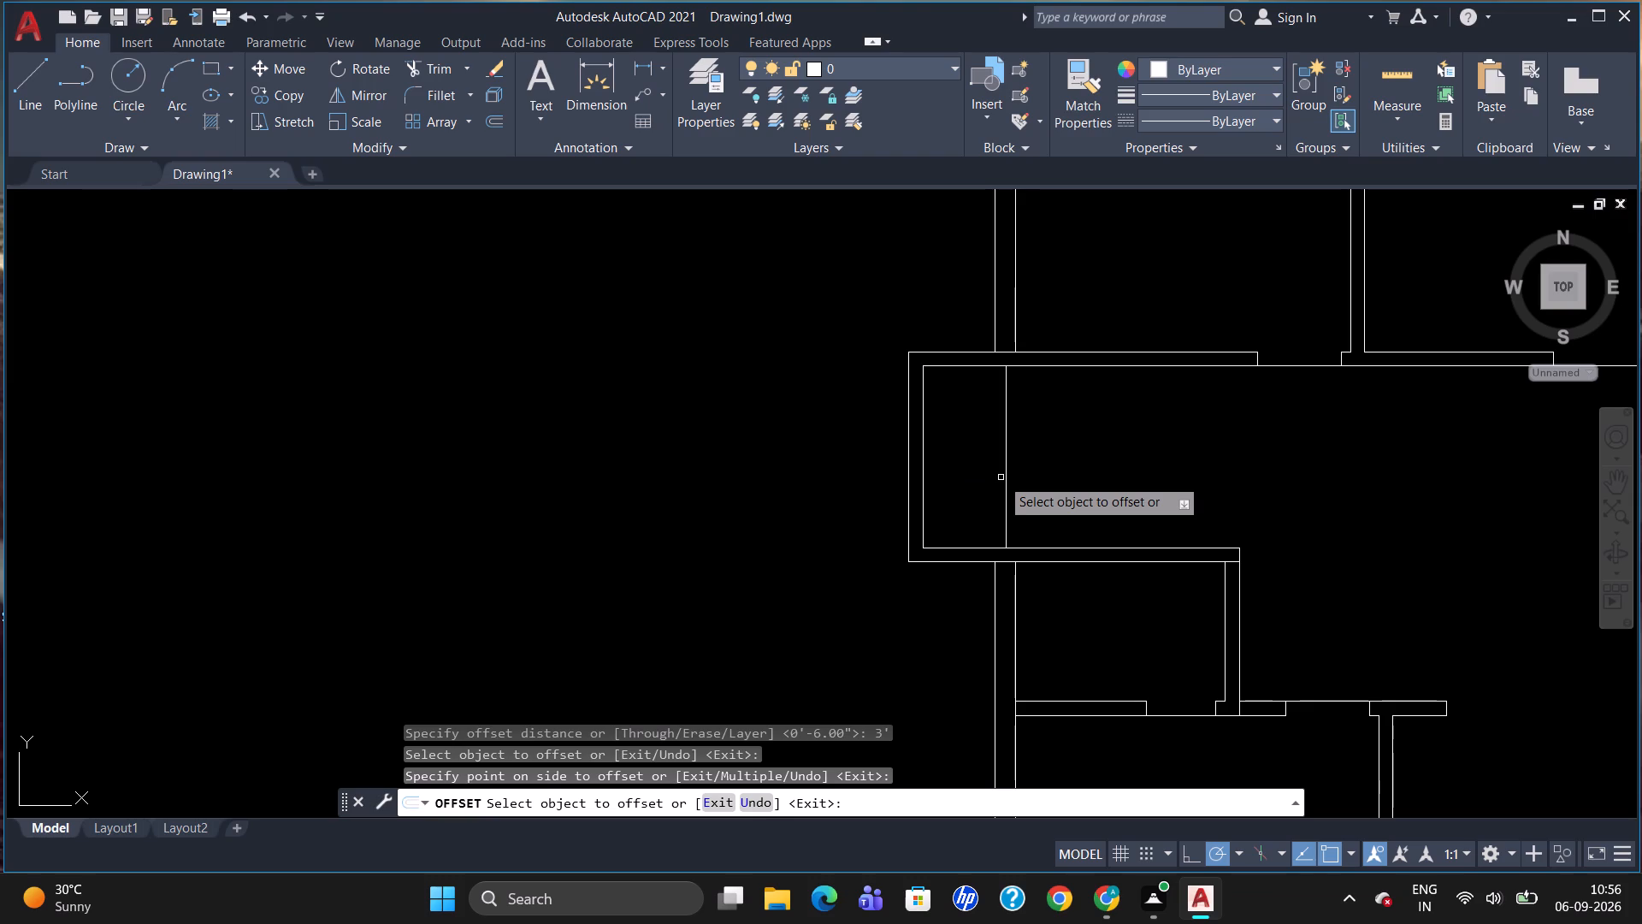
key("Escape")
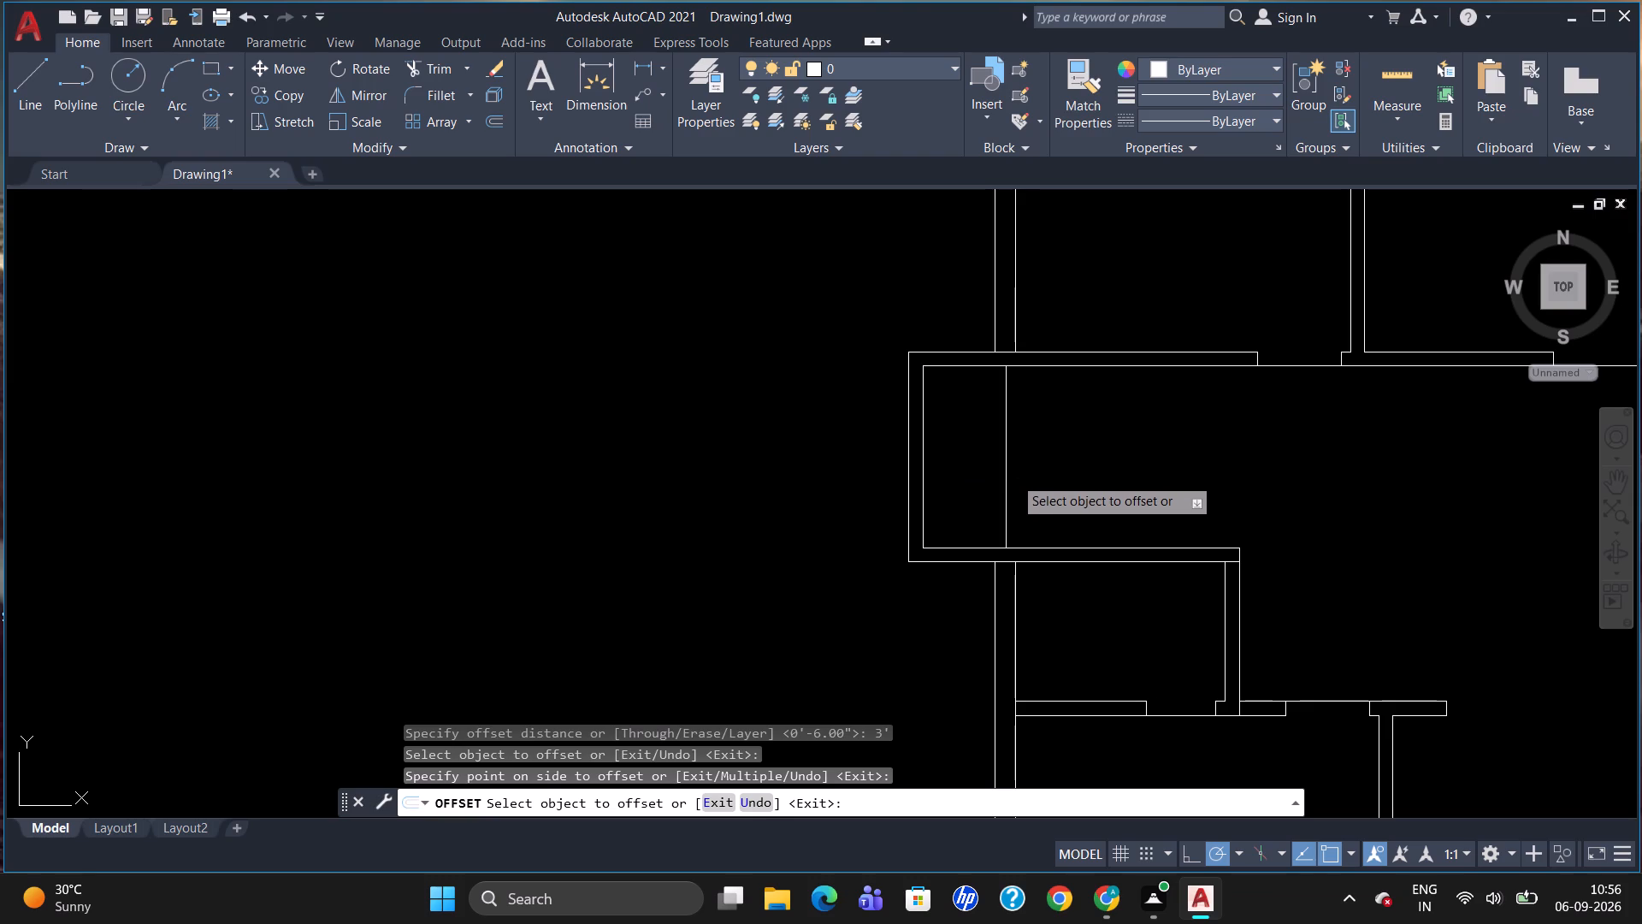
Draw a horizontal line about 8'-9" long eastward from the midpoint of the new vertical line in the west bay.
key("l")
key("Return")
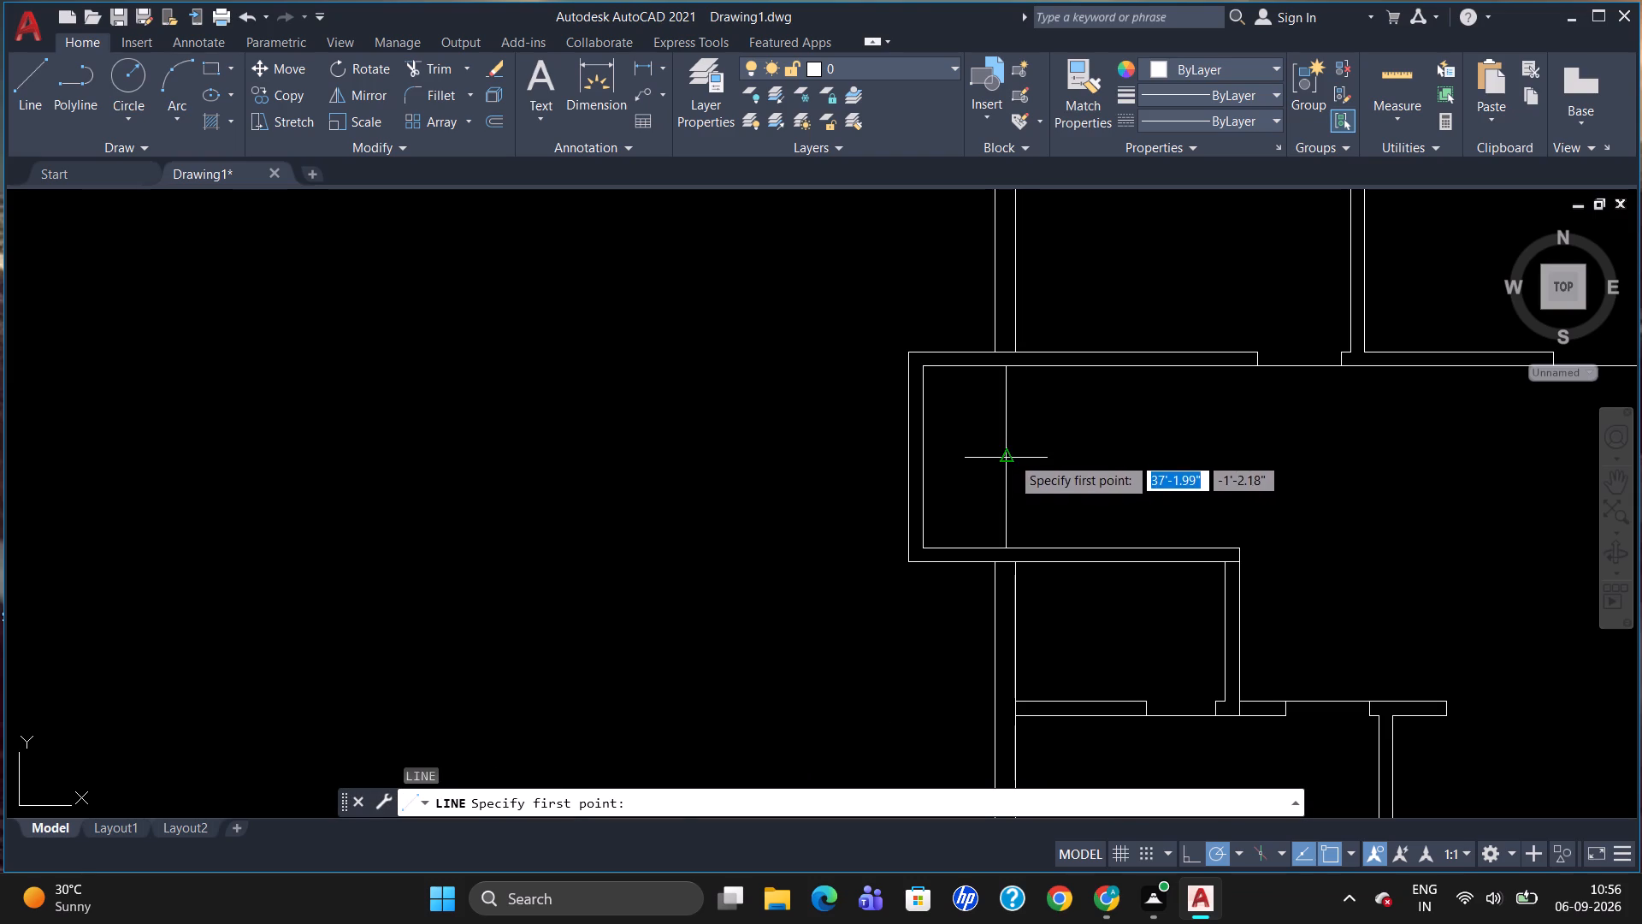
left_click(1011, 455)
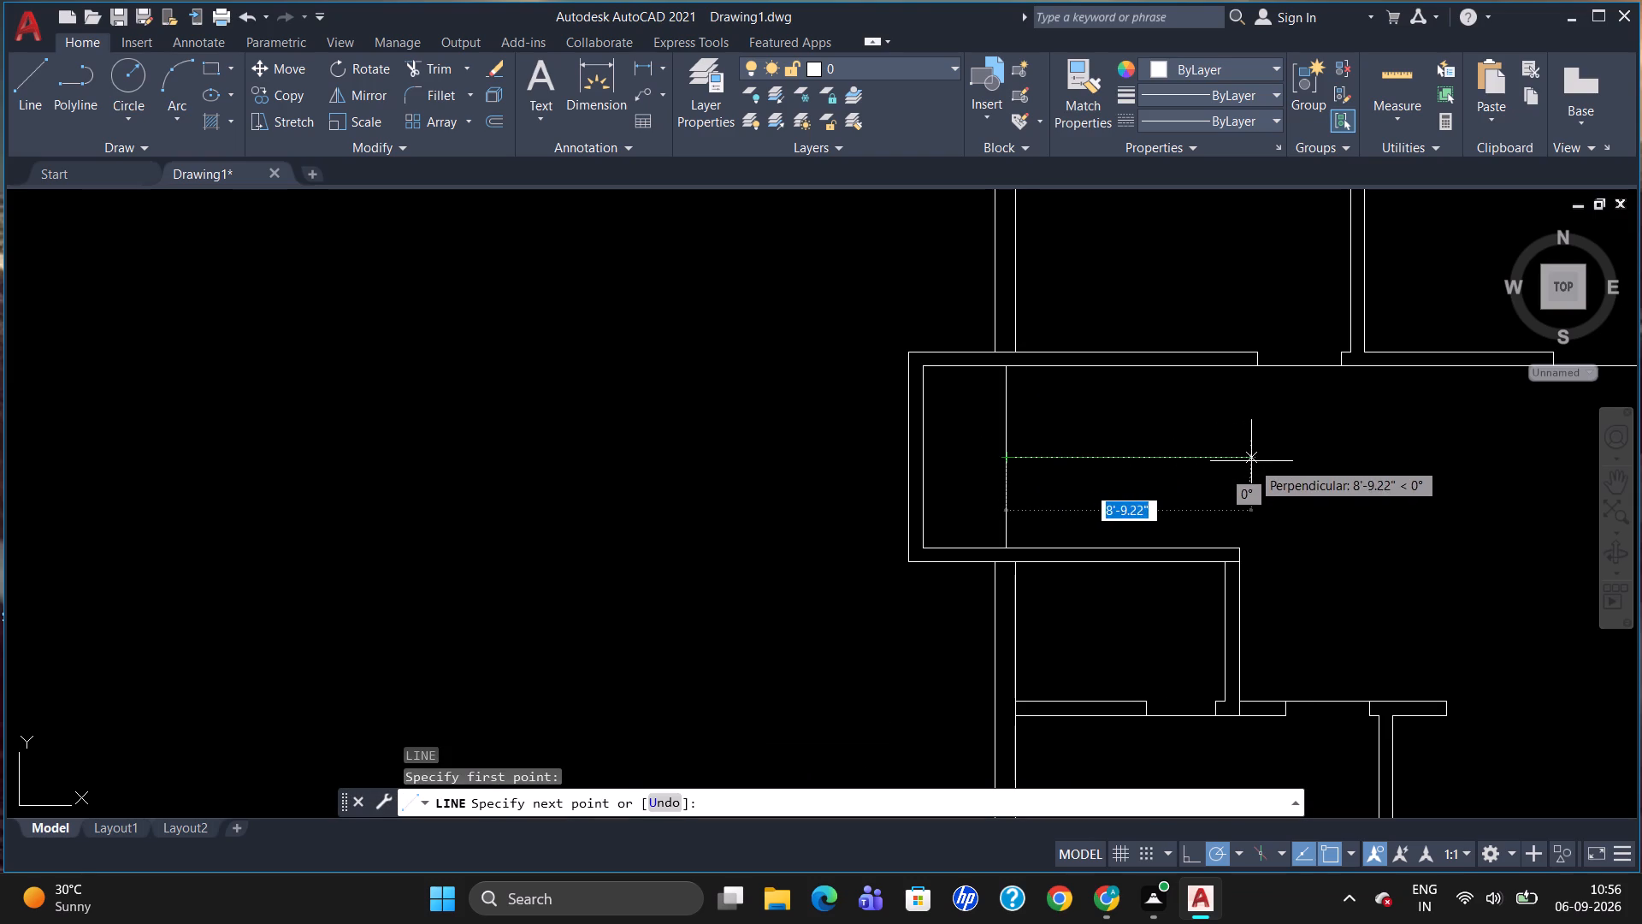
left_click(1251, 461)
key("Escape")
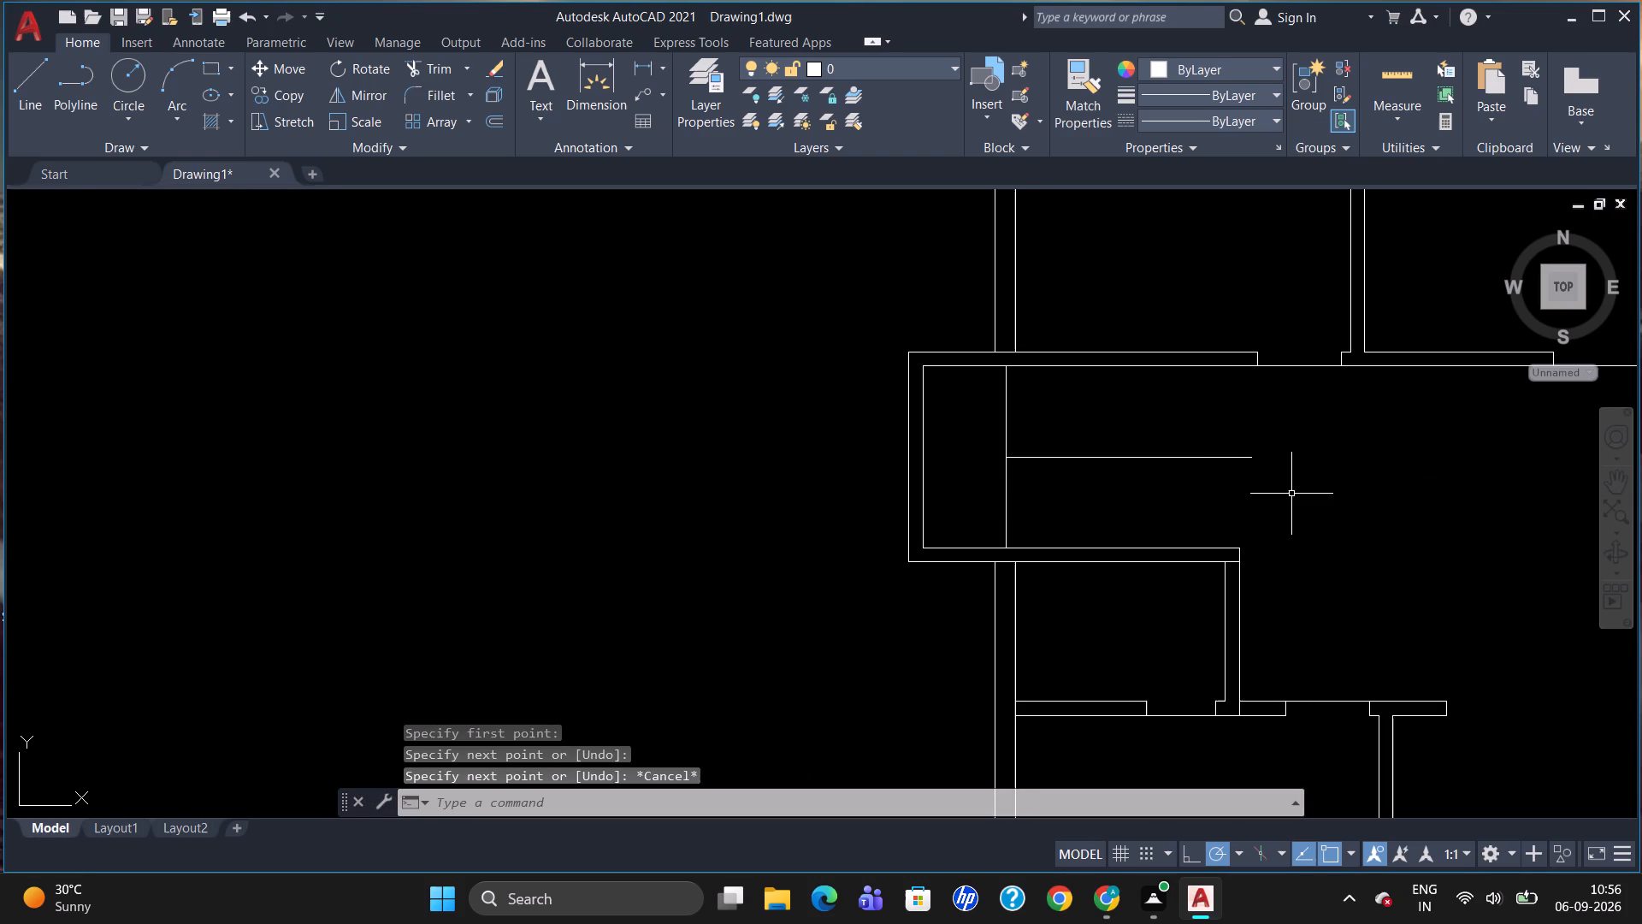
Offset the horizontal centre line 2" to both its north and south sides.
key("o")
key("Return")
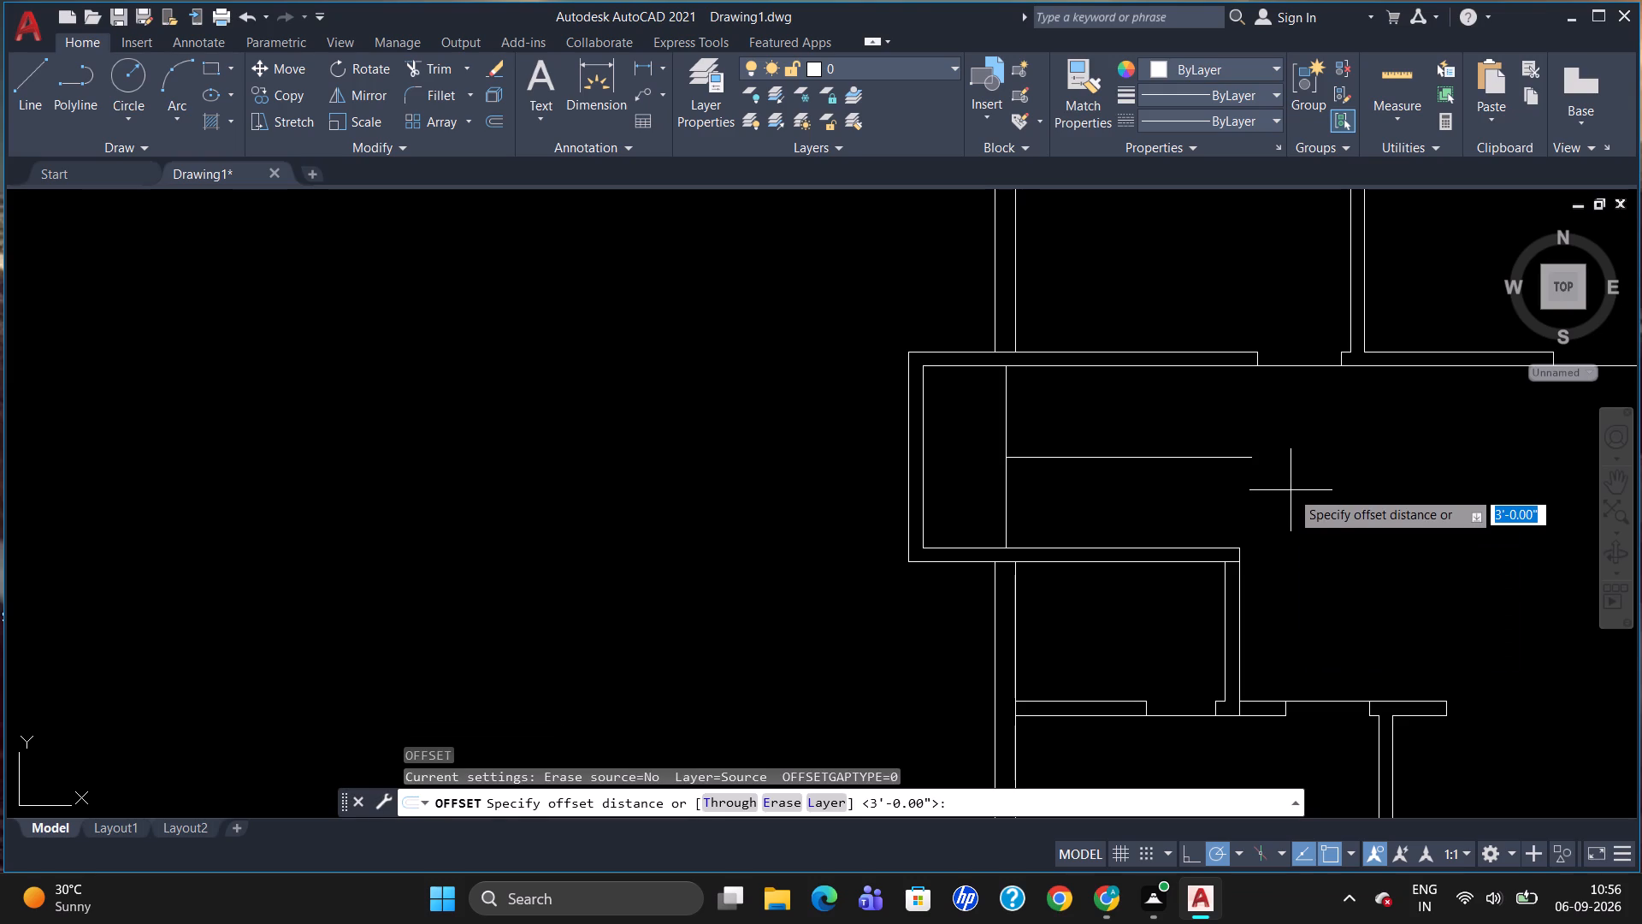
key("2")
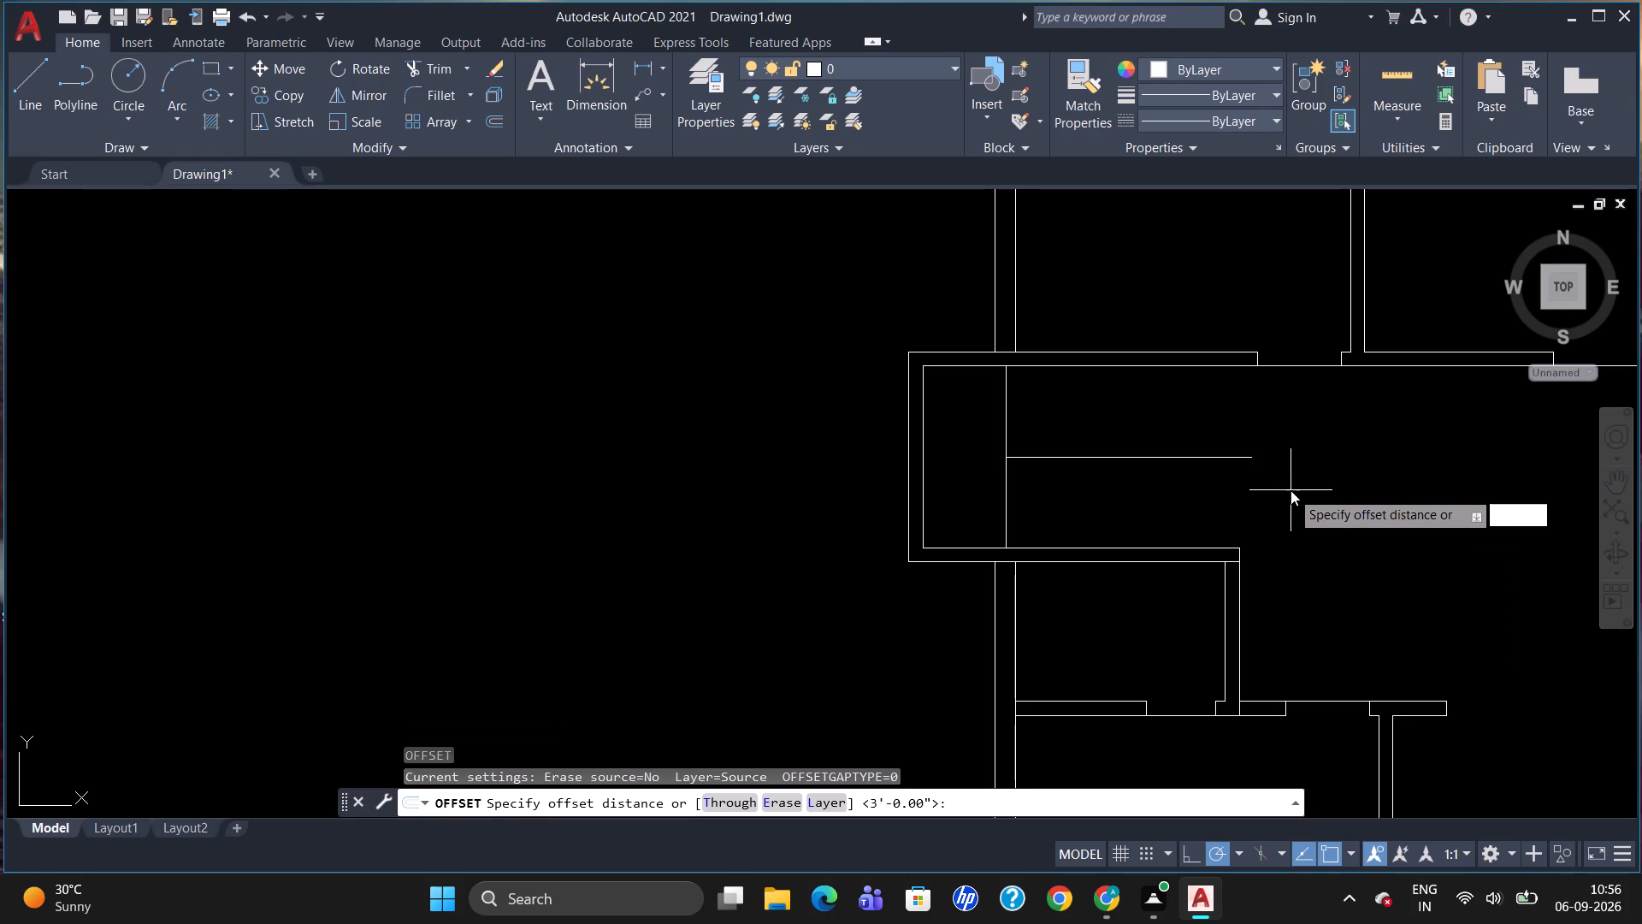
key("shift+quotedbl")
key("Return")
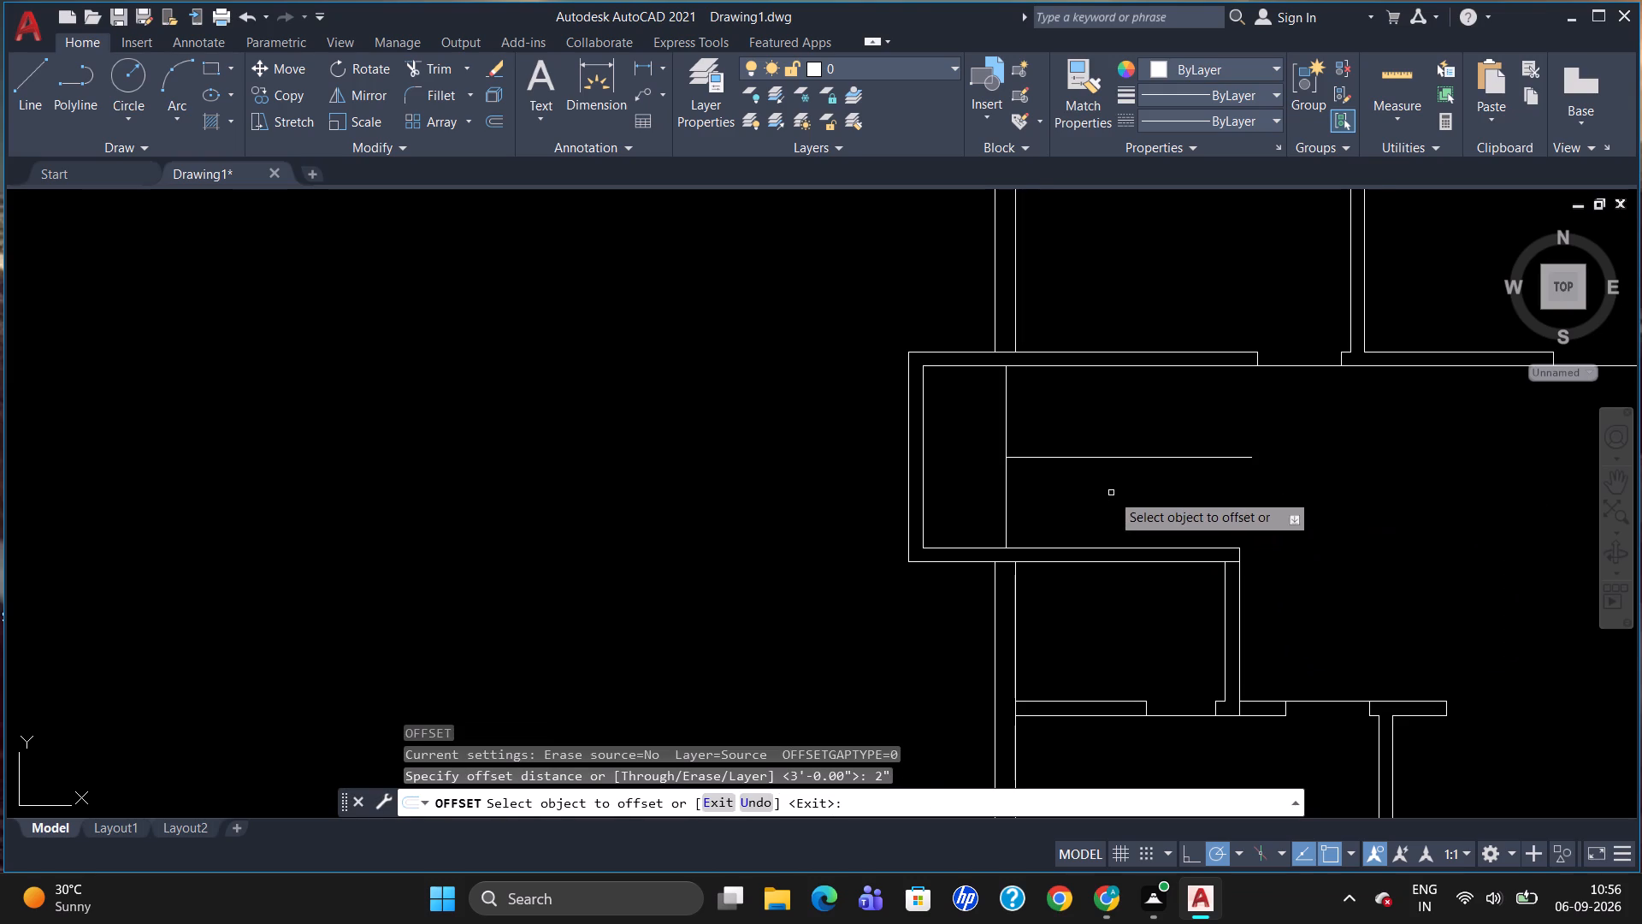
left_click_drag(1149, 458, 1150, 471)
left_click(1150, 483)
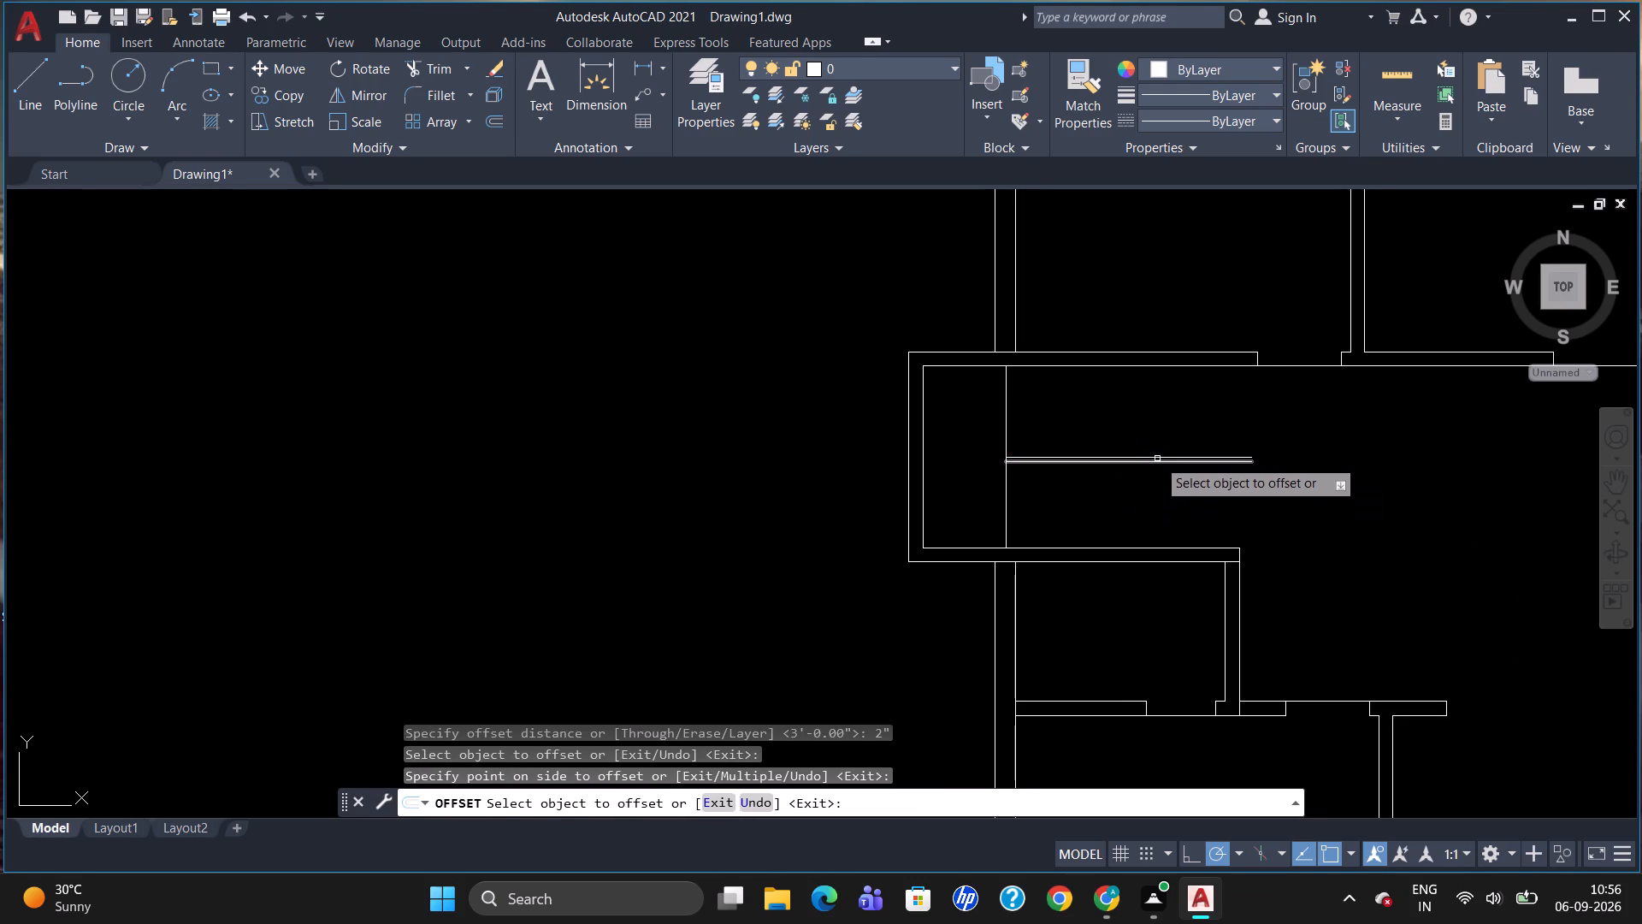
left_click(1157, 458)
left_click(1167, 446)
key("Escape")
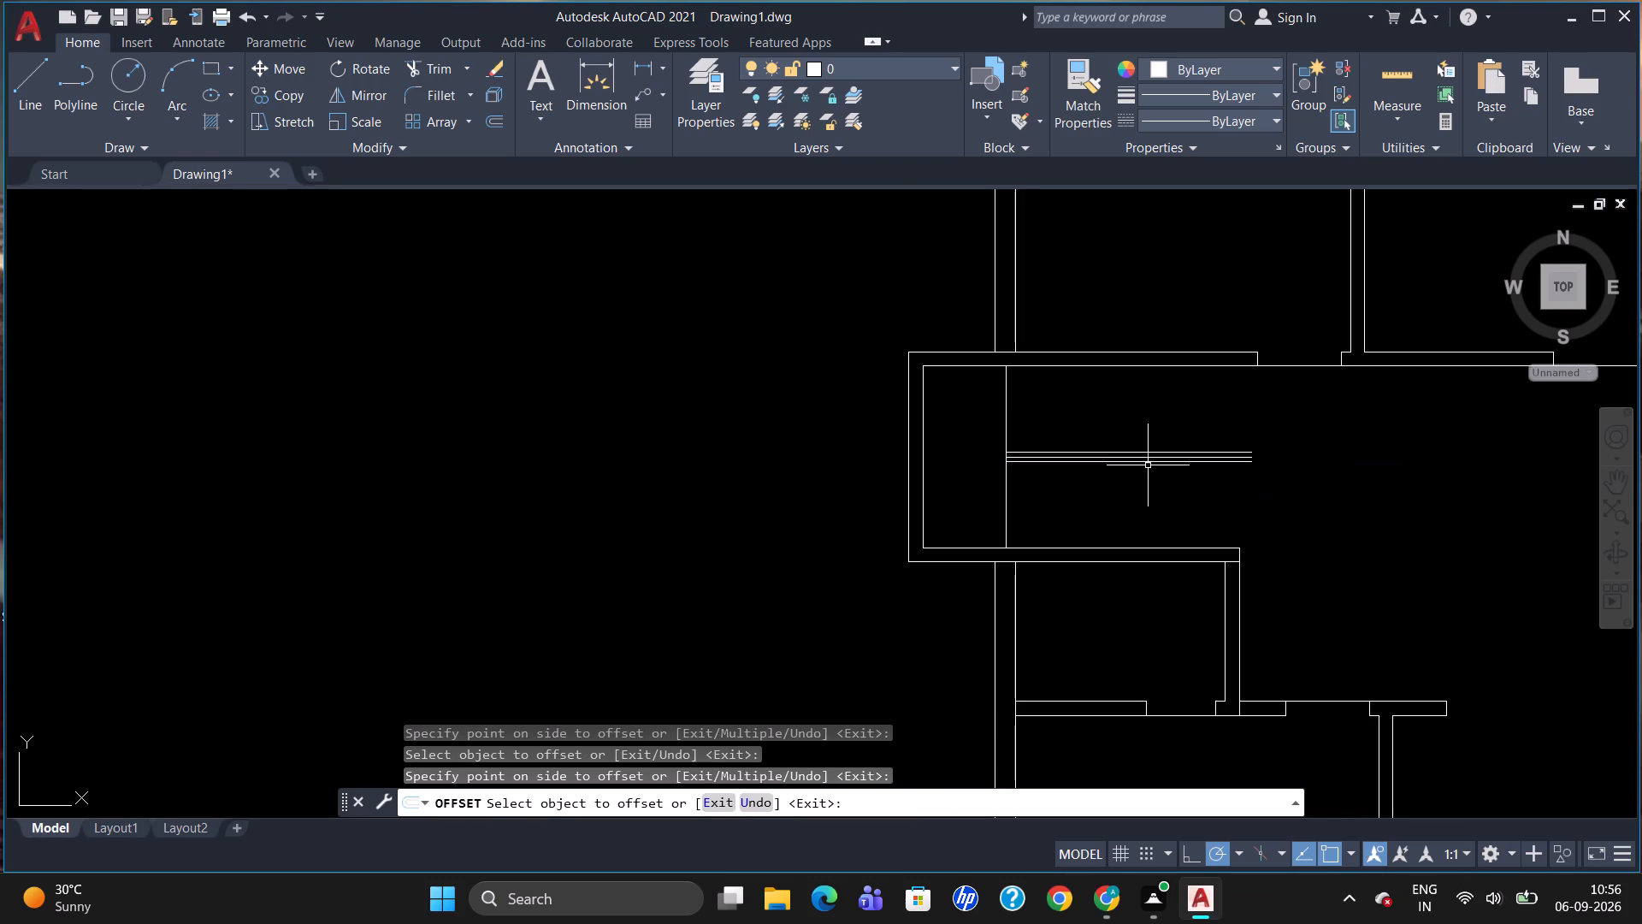
Delete the original centre line between the two offset lines.
scroll(1147, 465, "up", 2)
left_click(1148, 442)
key("Delete")
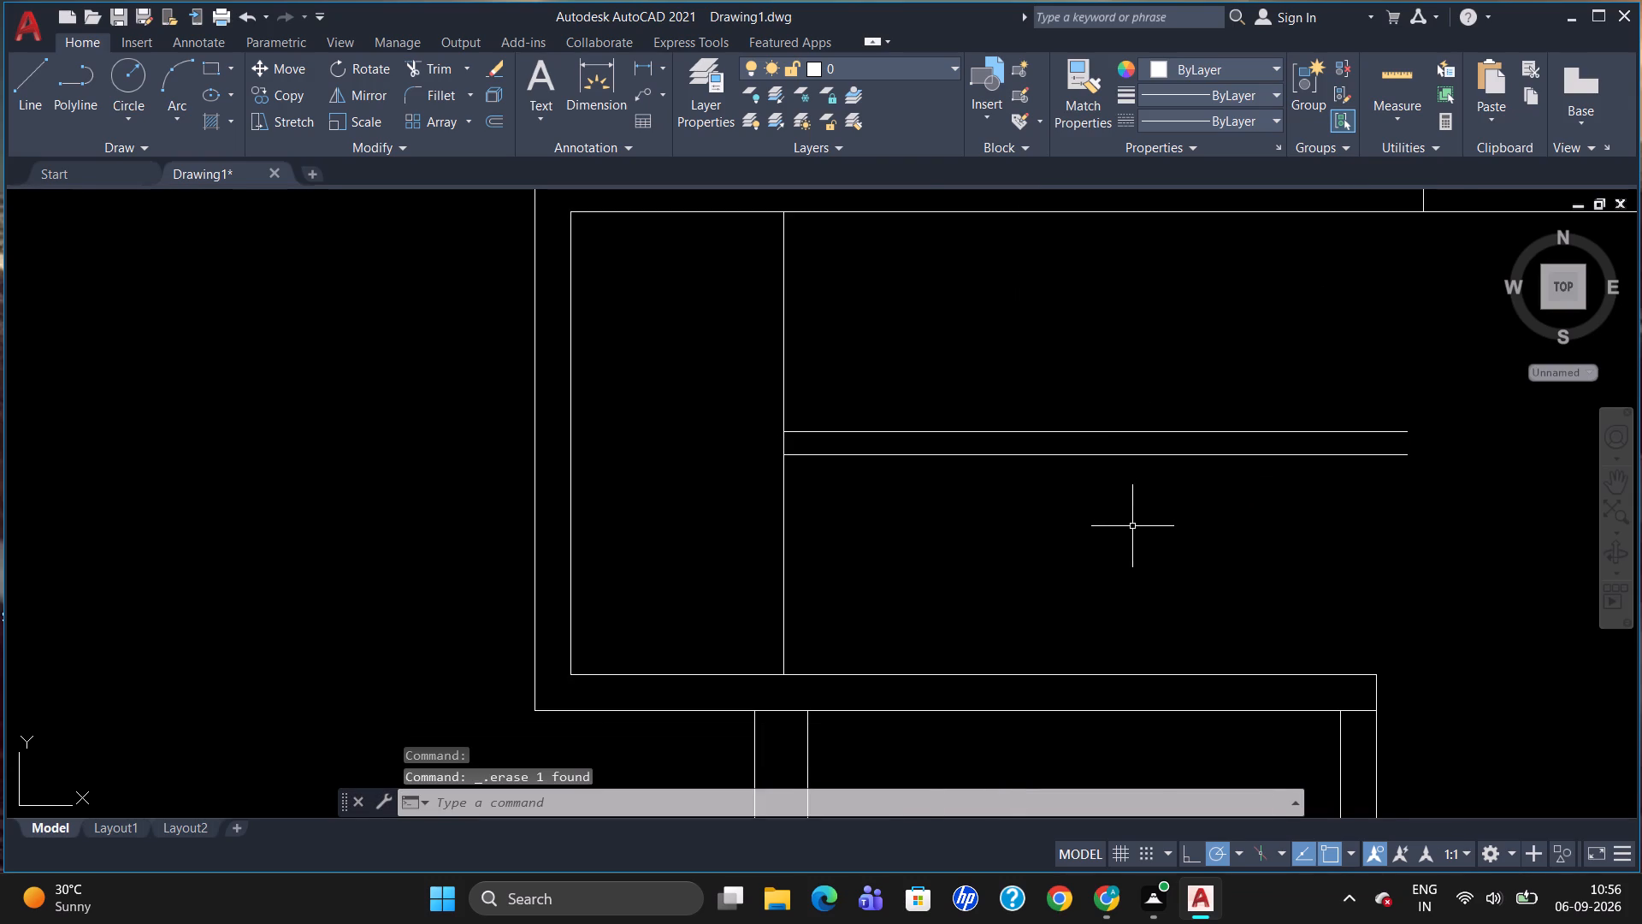
Close the east end of the two parallel lines with a short vertical line.
scroll(1132, 530, "down", 1)
key("l")
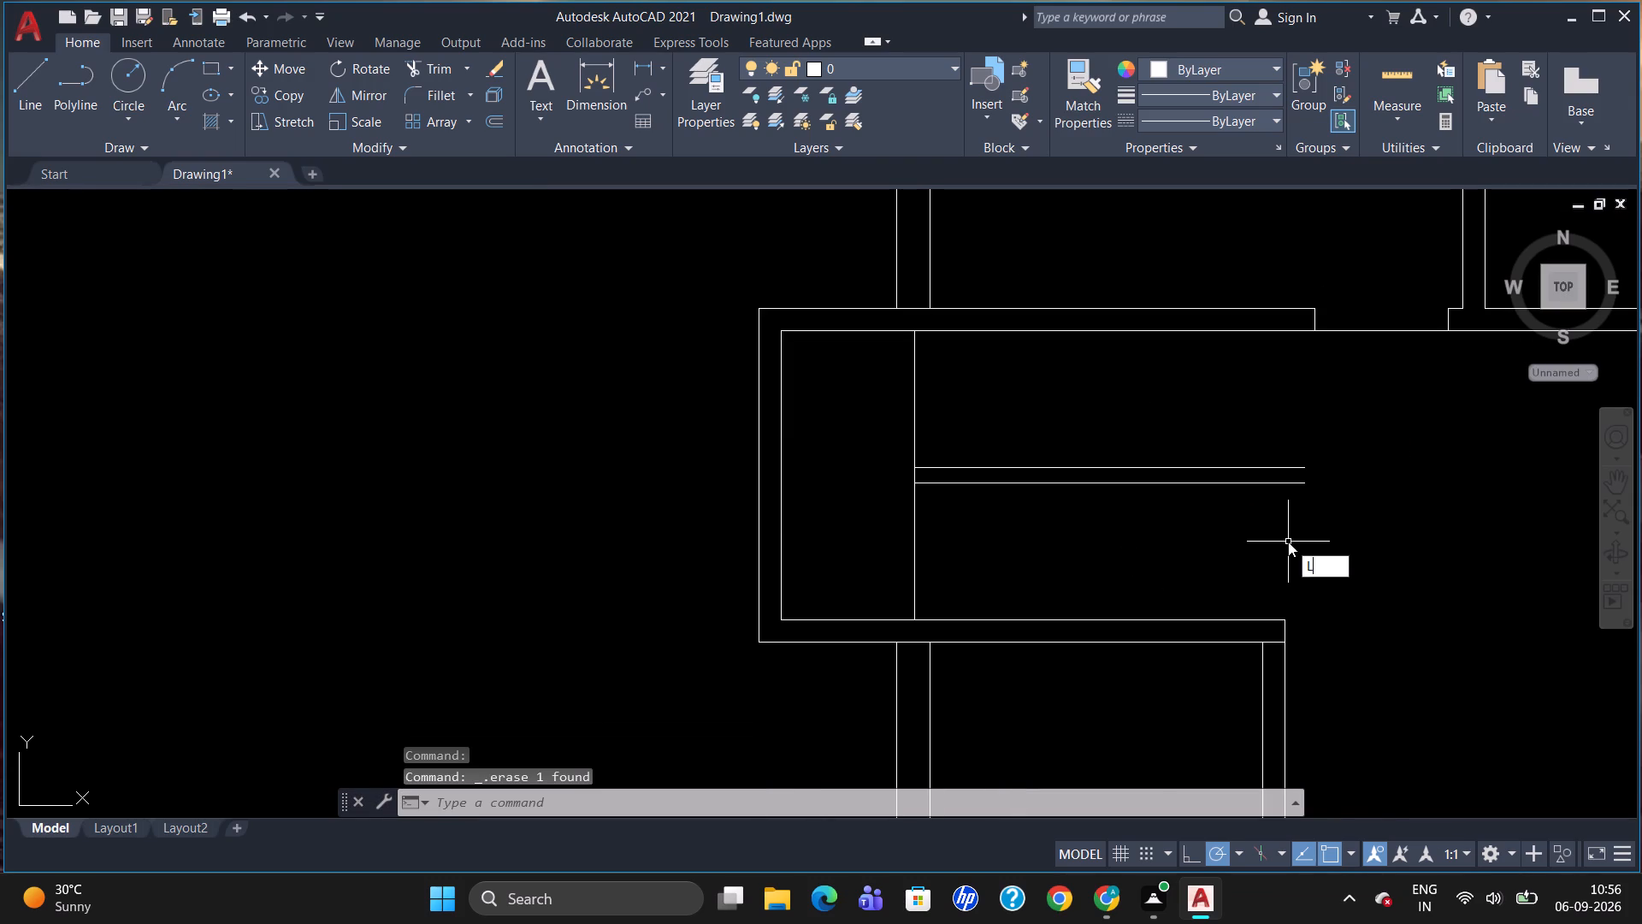
key("Return")
left_click(1308, 486)
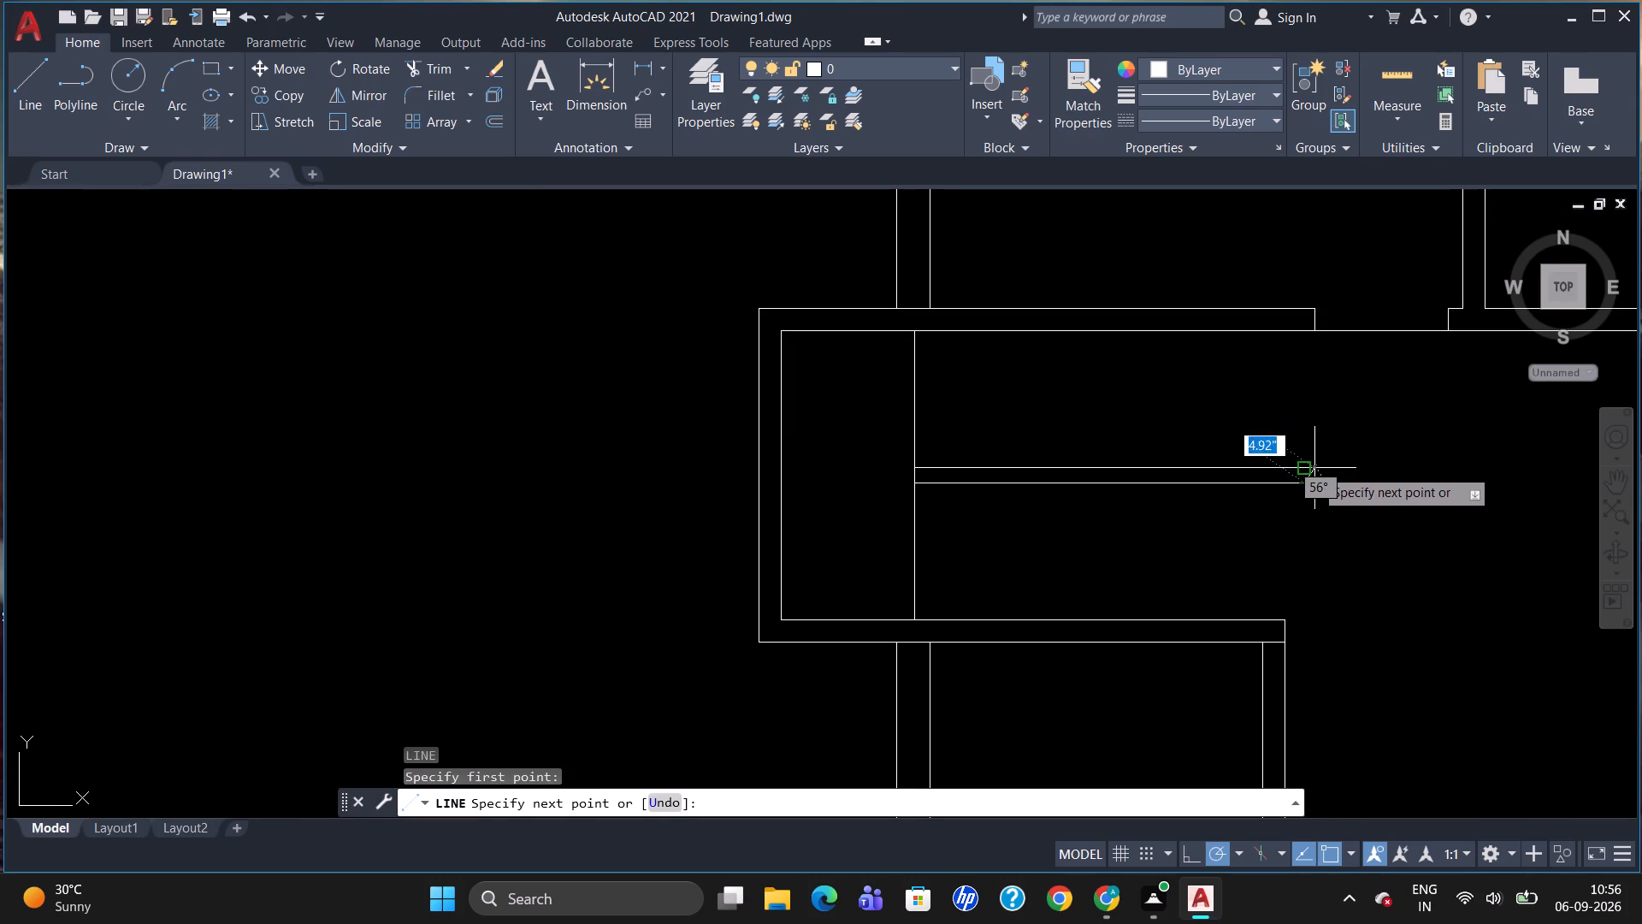
left_click(1308, 468)
key("Escape")
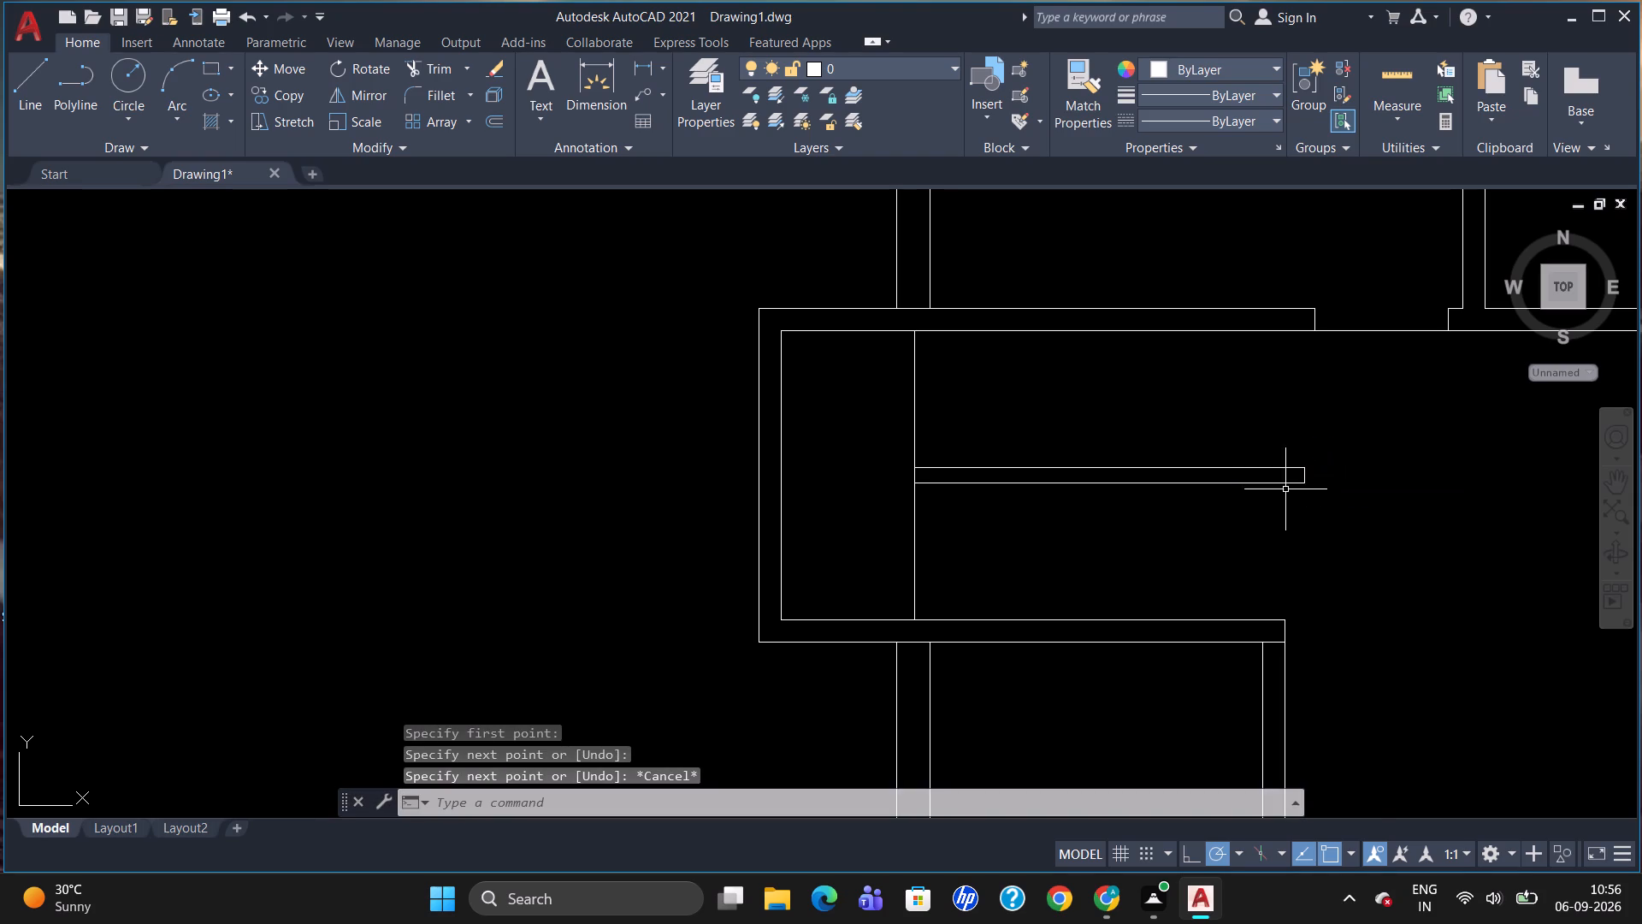
Break the bay's vertical line at the point where the strip's upper line meets it.
scroll(1136, 540, "down", 1)
key("b")
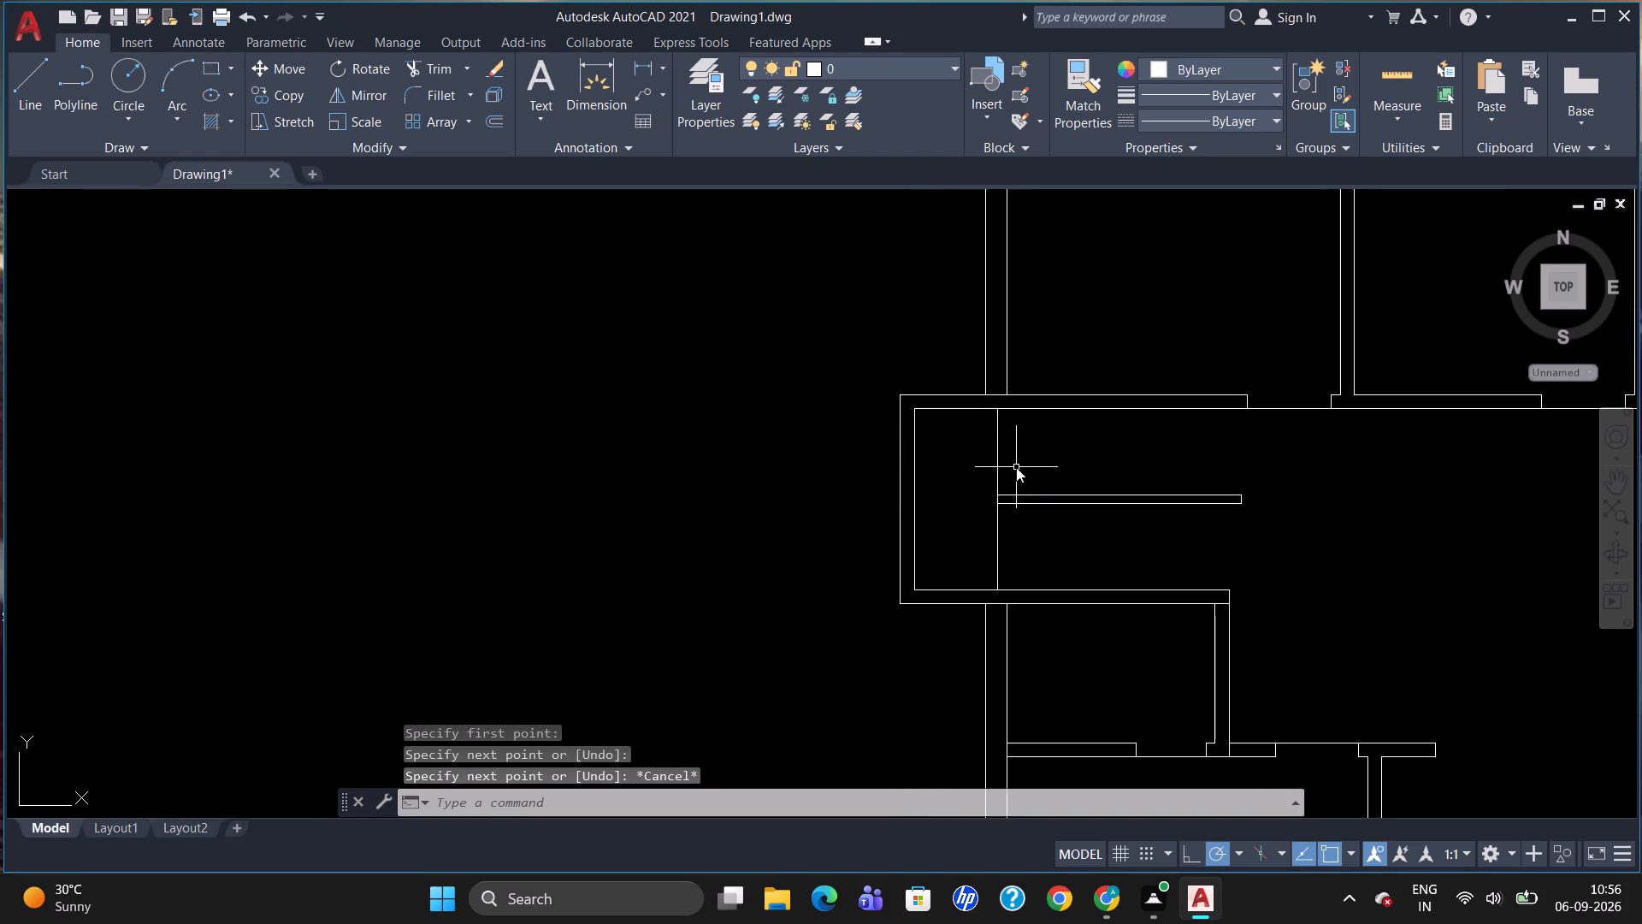
key("r")
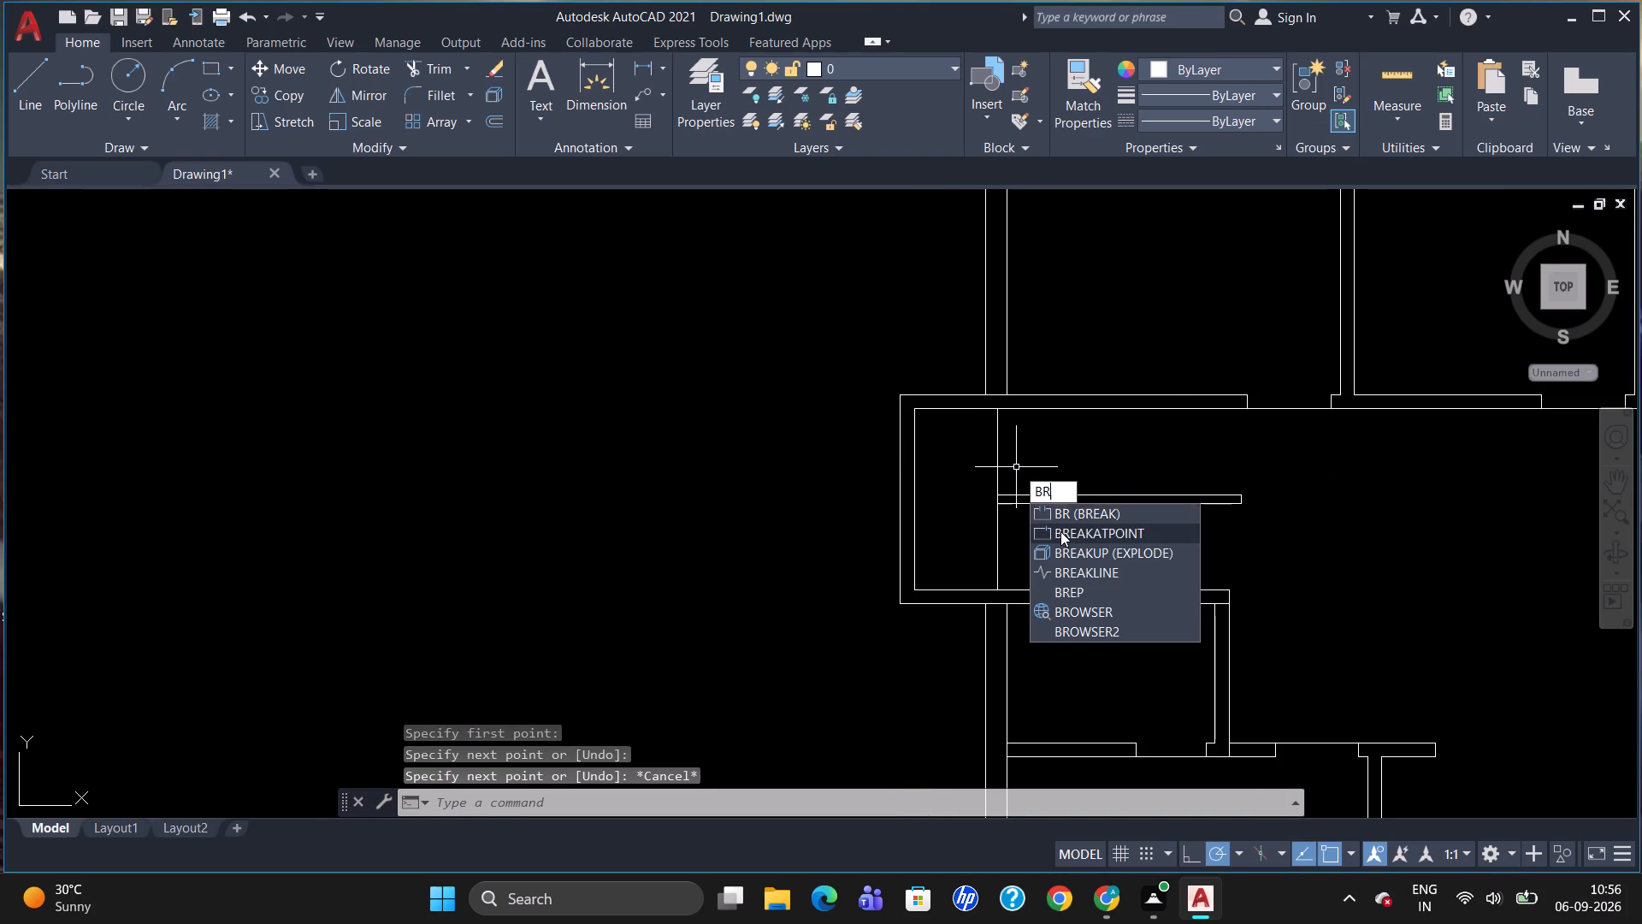
left_click(1062, 532)
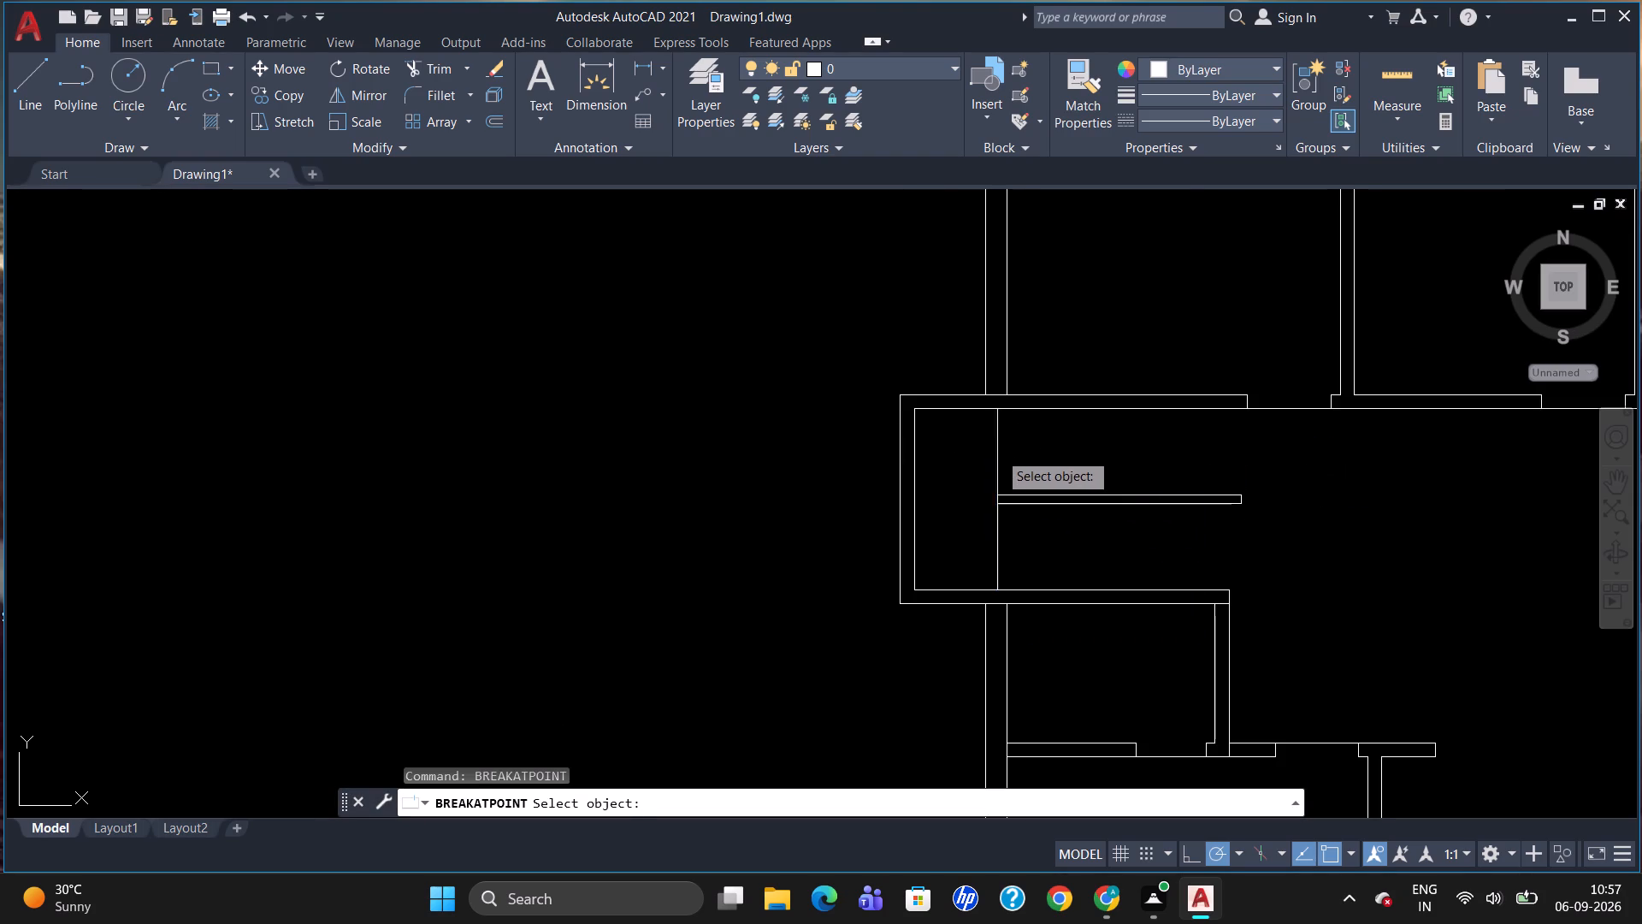
left_click(998, 452)
left_click(998, 491)
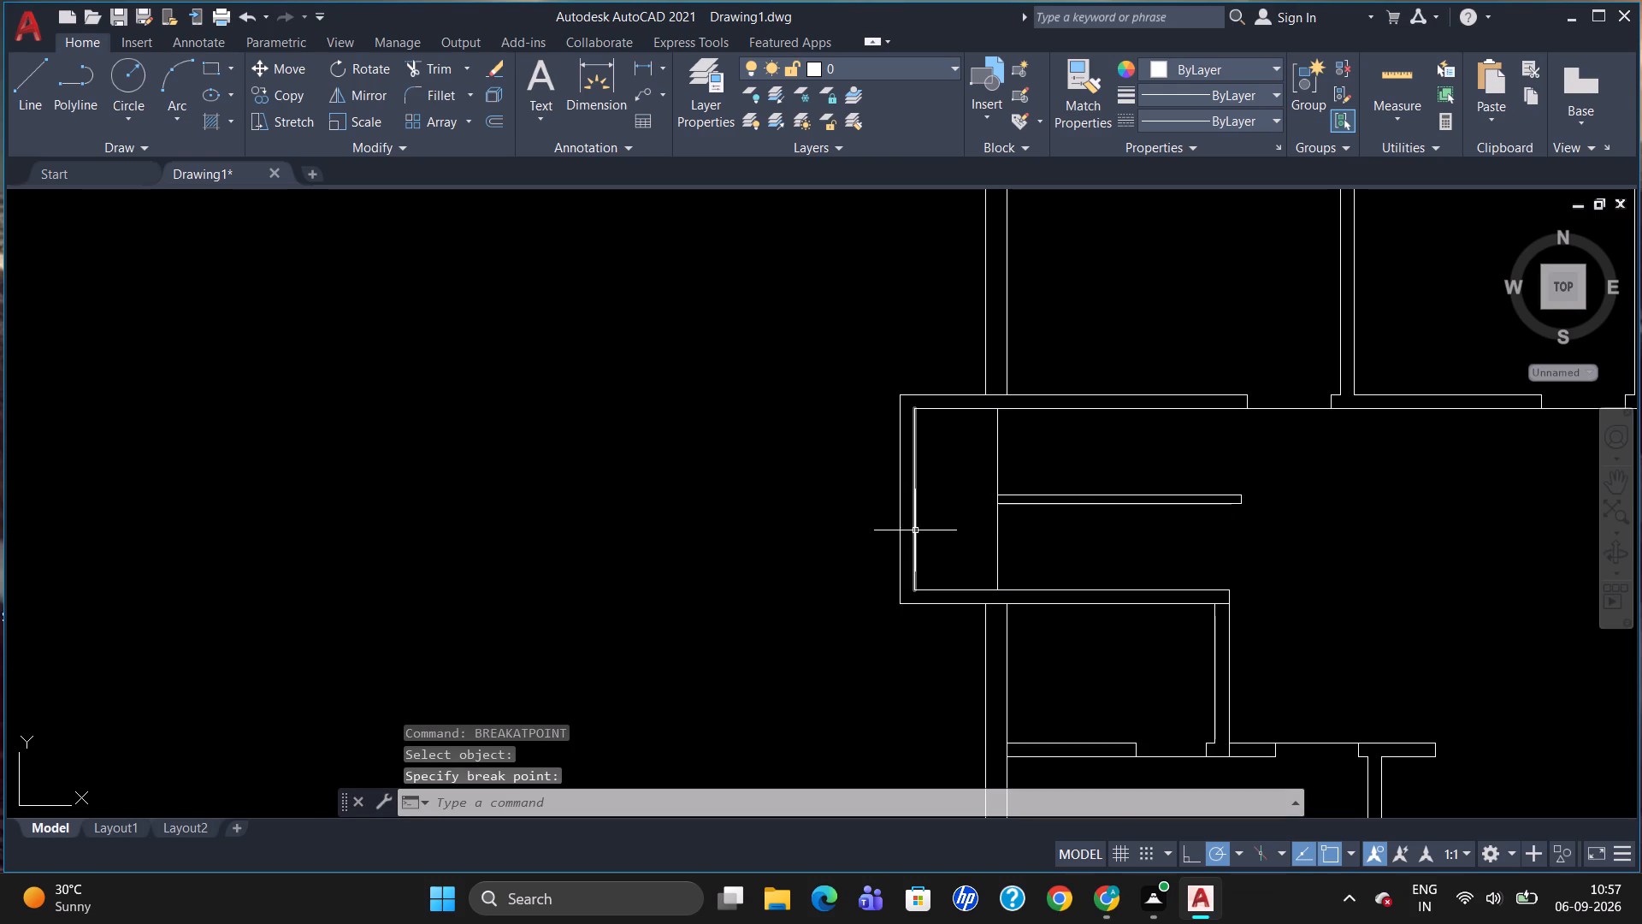
key("Escape")
Draw a closing end cap on the strip's west end, projecting about 1" west of the vertical line.
scroll(1013, 493, "up", 2)
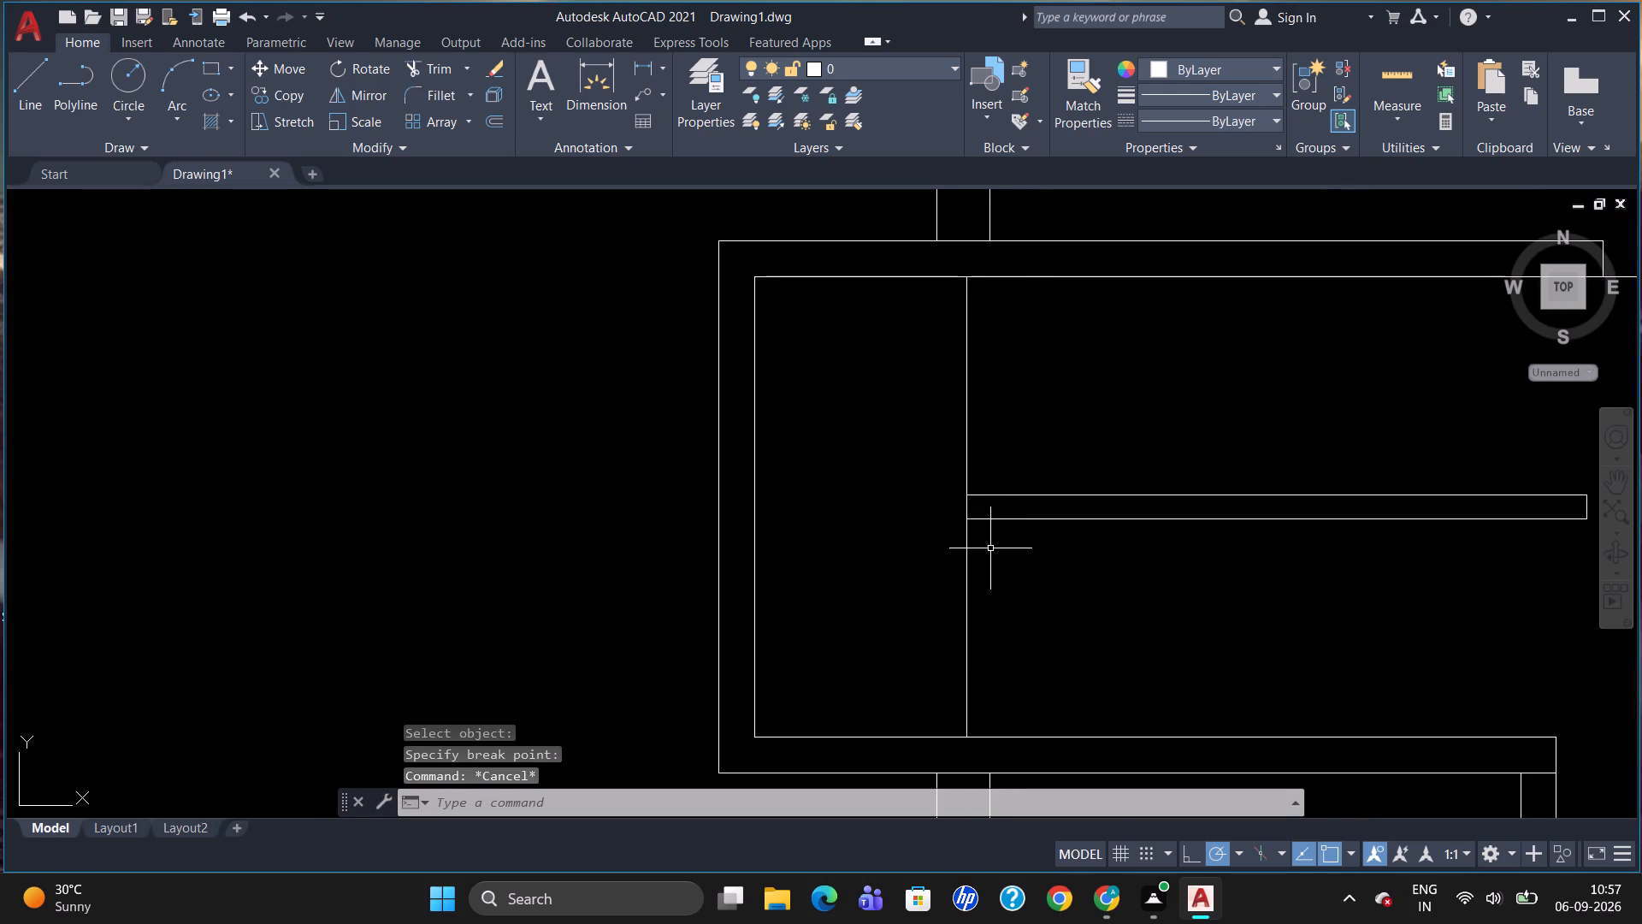
key("l")
key("Return")
scroll(953, 511, "up", 1)
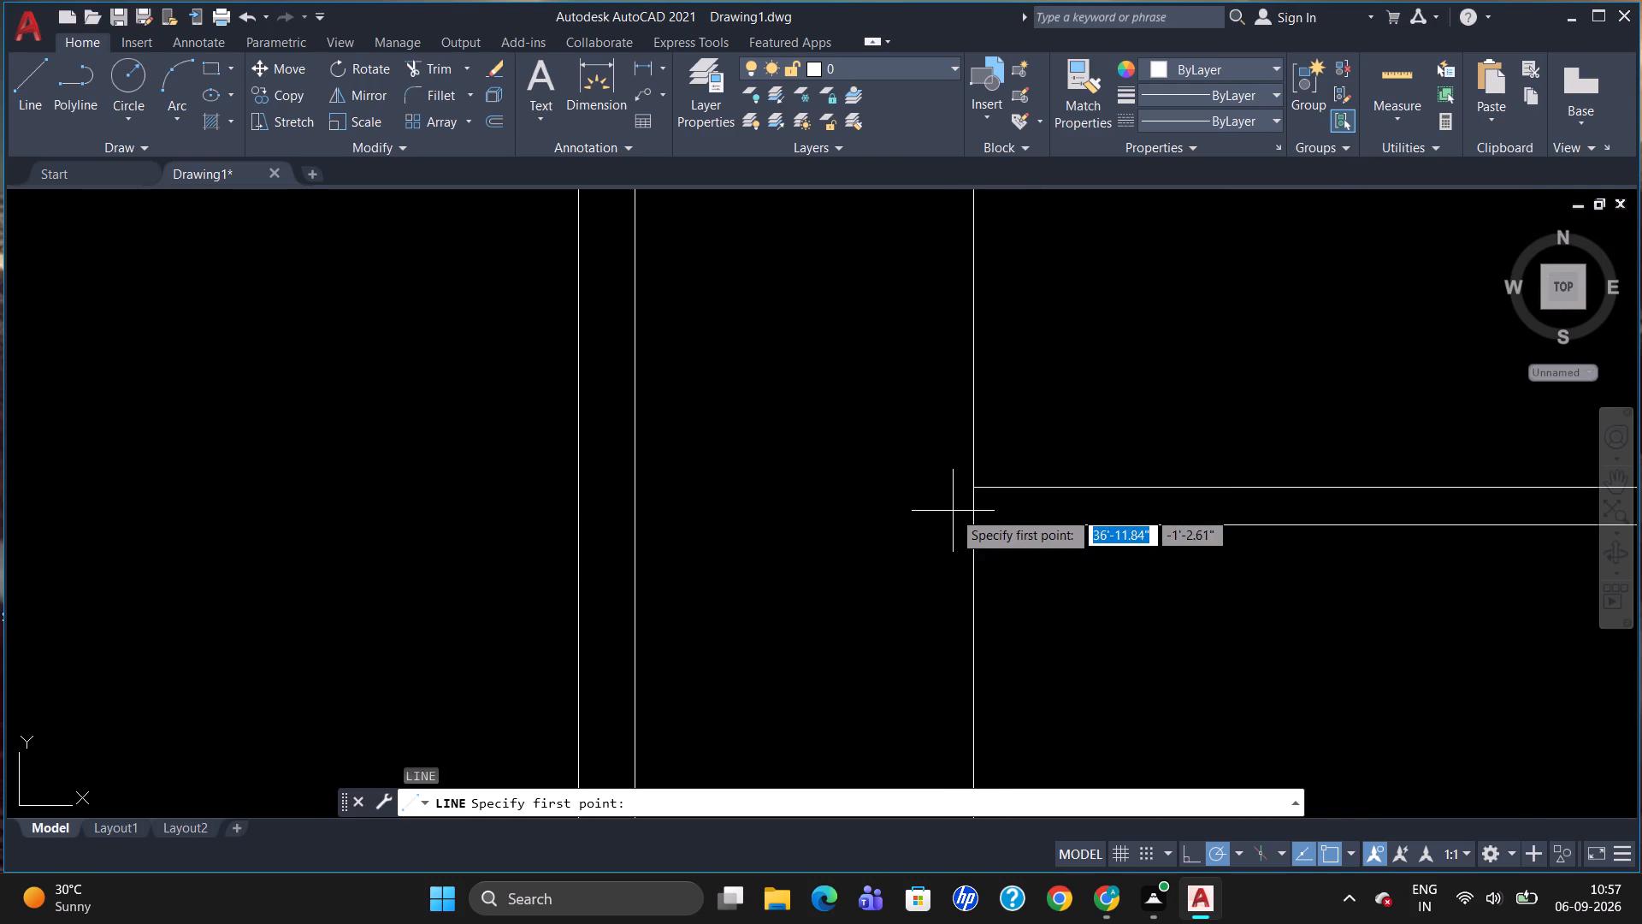
left_click(975, 488)
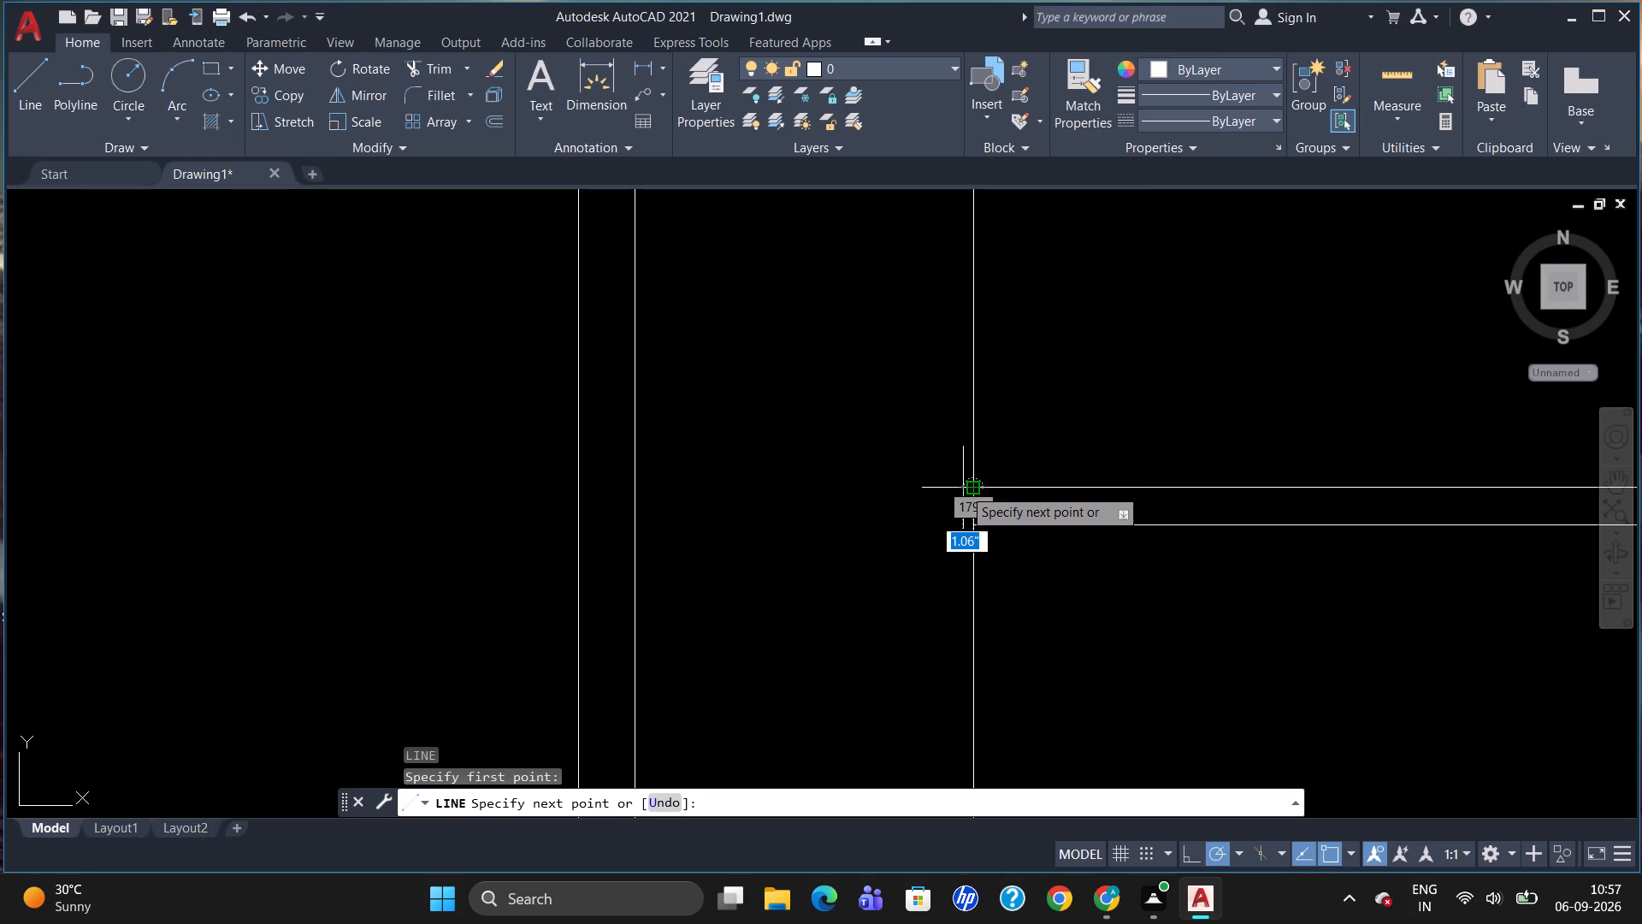
left_click(960, 488)
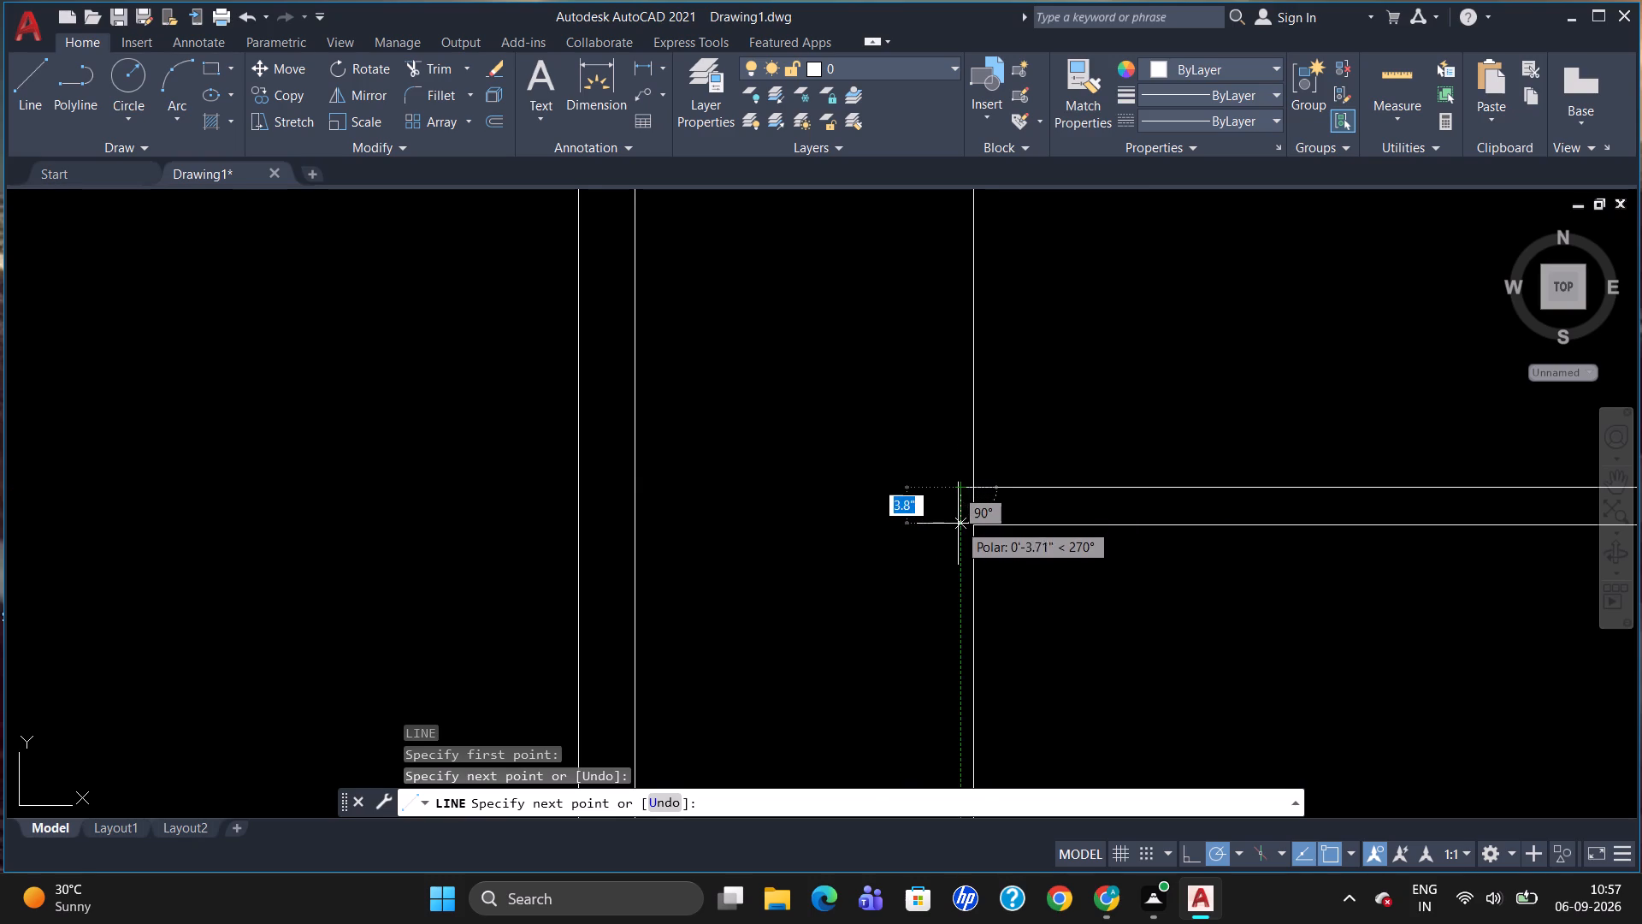
left_click(958, 525)
left_click(971, 524)
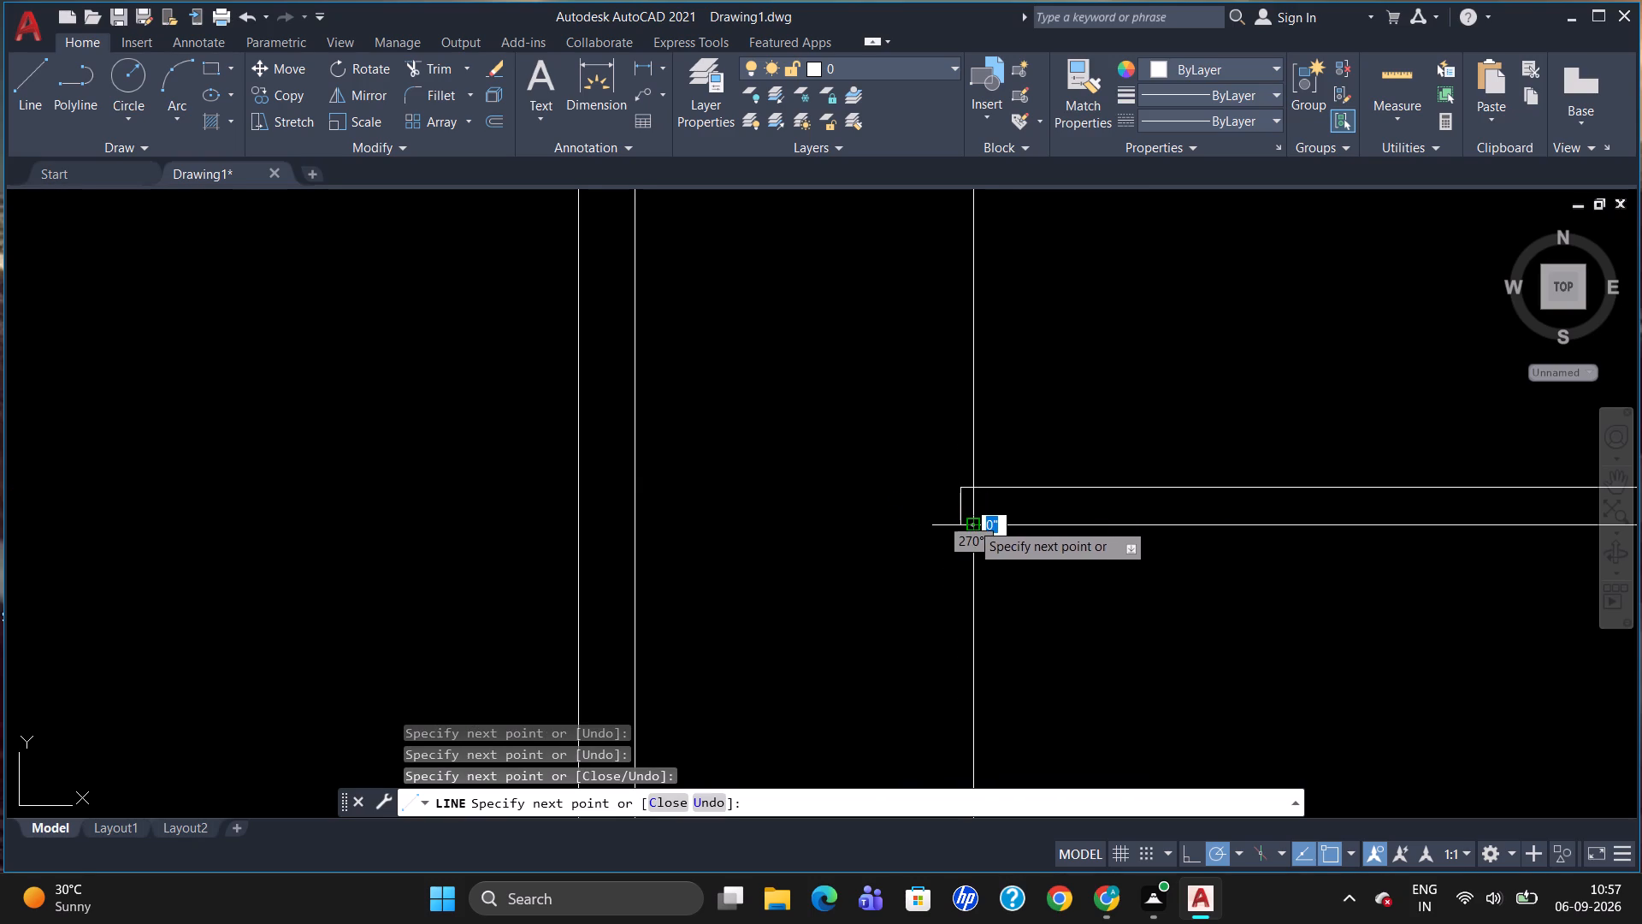
key("Escape")
Trim the part of the vertical line that lies between the strip's two parallel lines.
type("TR")
key("Return")
key("Return")
left_click(975, 506)
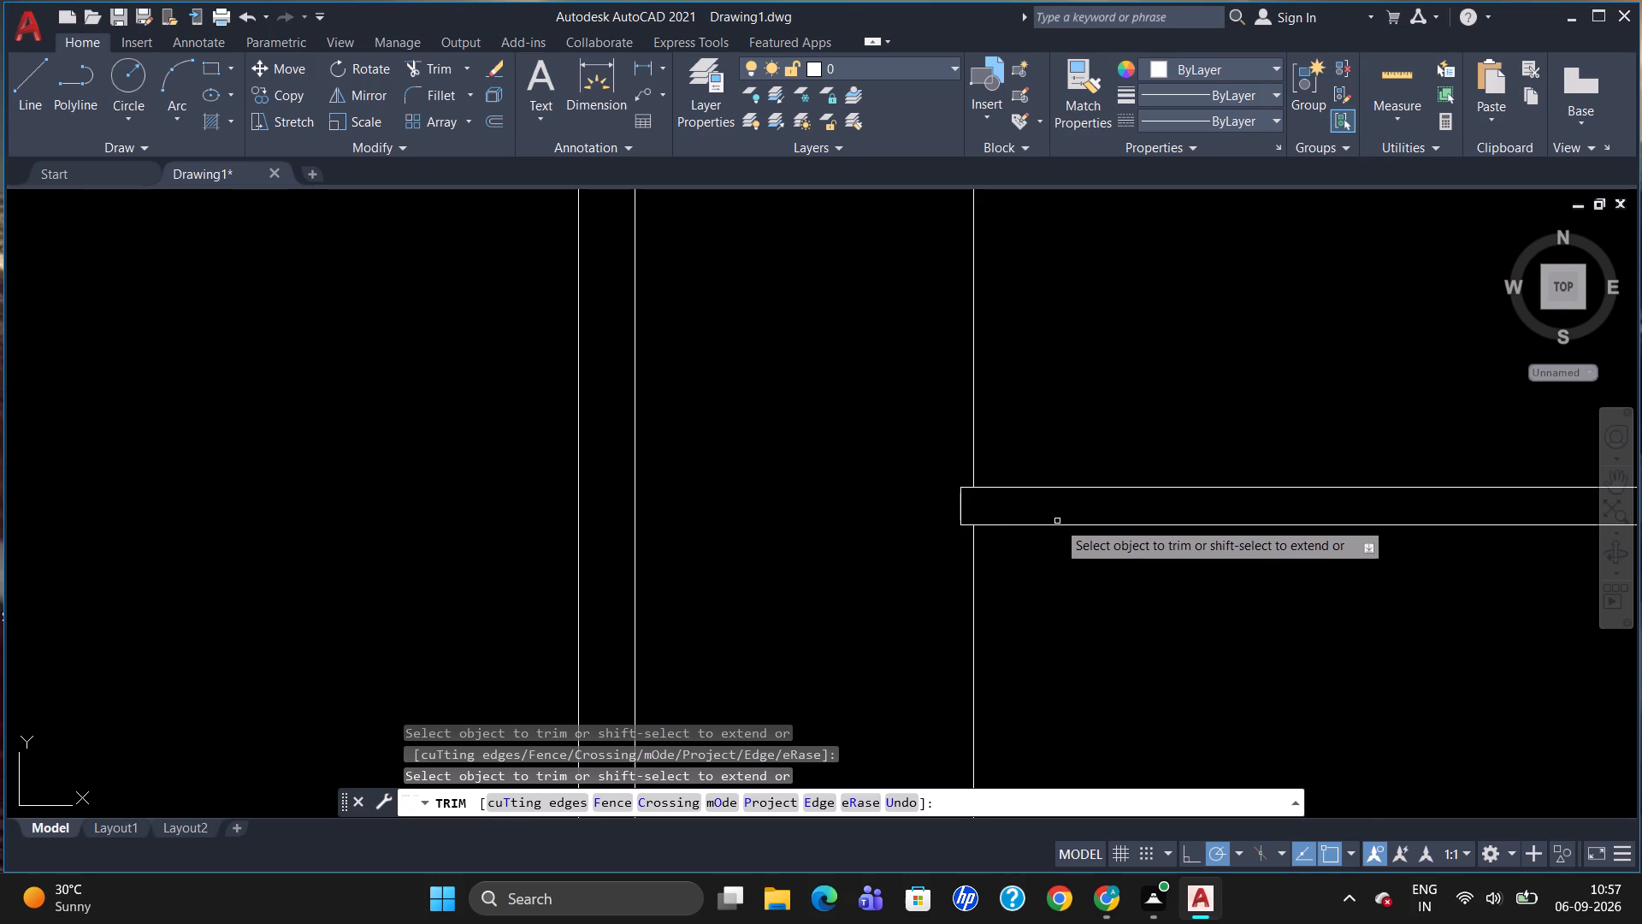
key("Escape")
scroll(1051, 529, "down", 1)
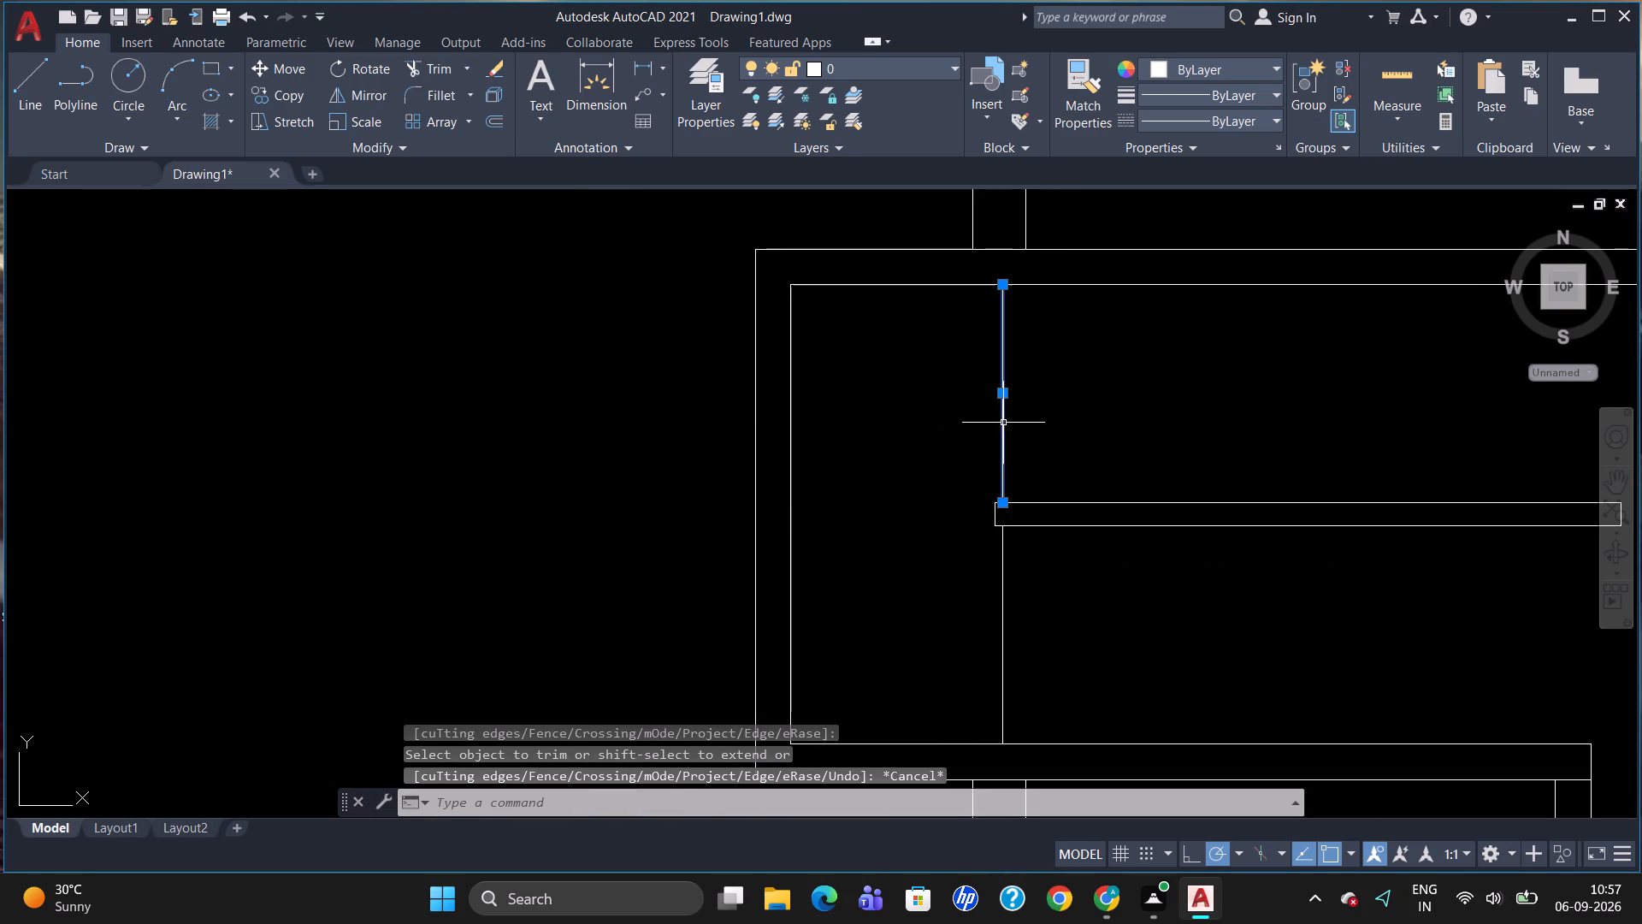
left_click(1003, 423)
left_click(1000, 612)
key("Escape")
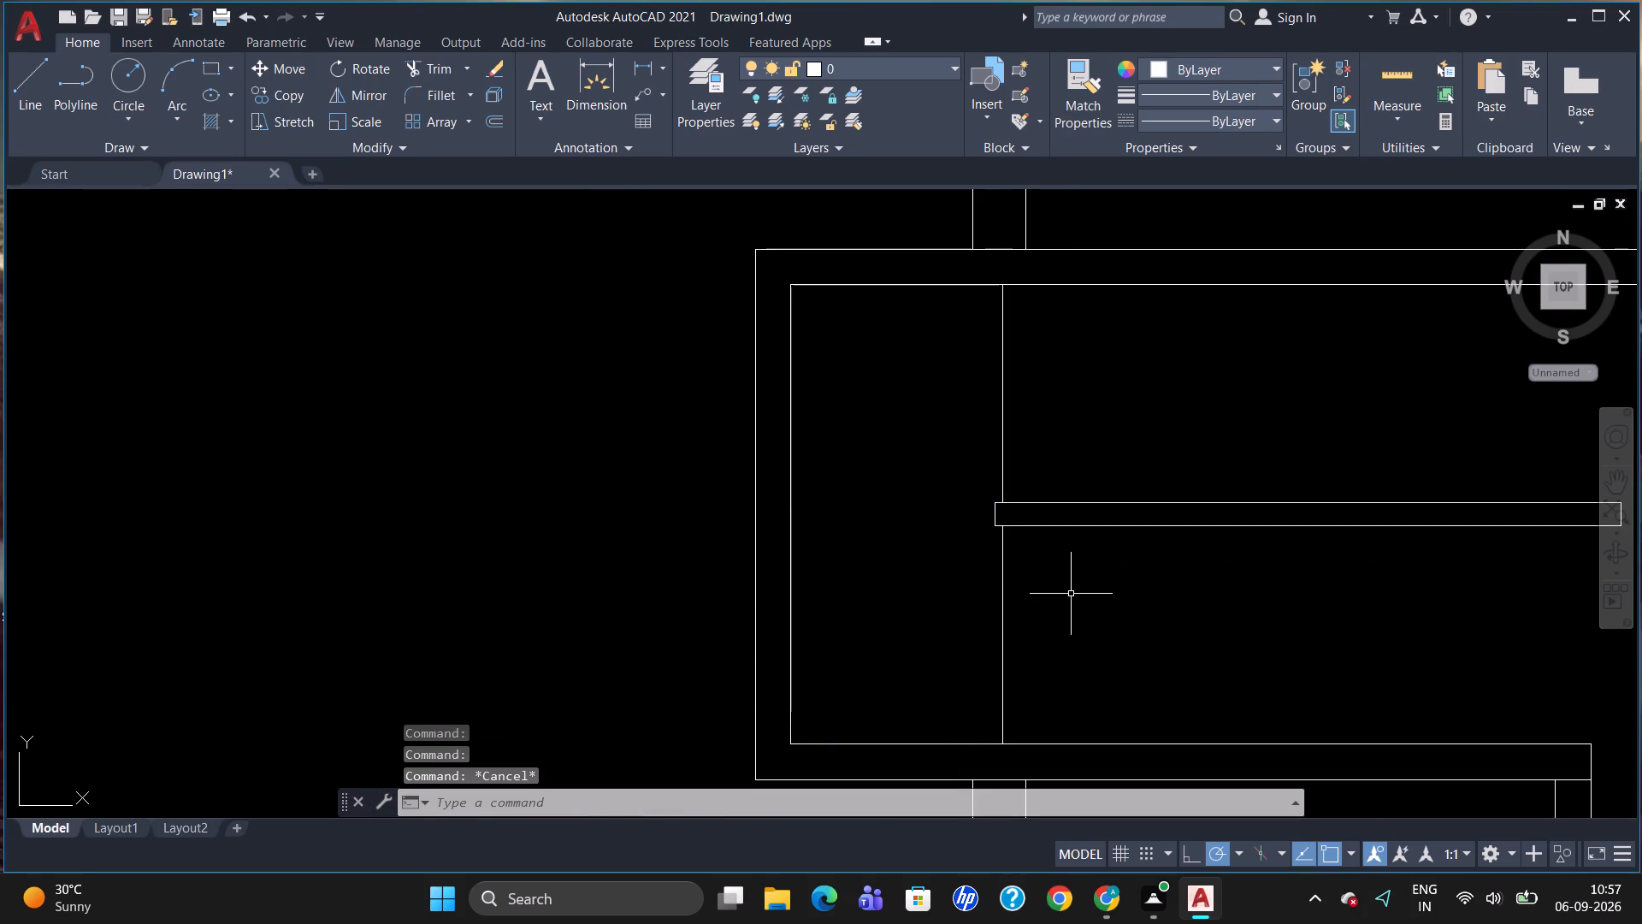
Array-copy the vertical line above the strip eastward as 10 items fitted over about 8'-7", forming the upper stair flight's treads.
key("c")
key("o")
key("Return")
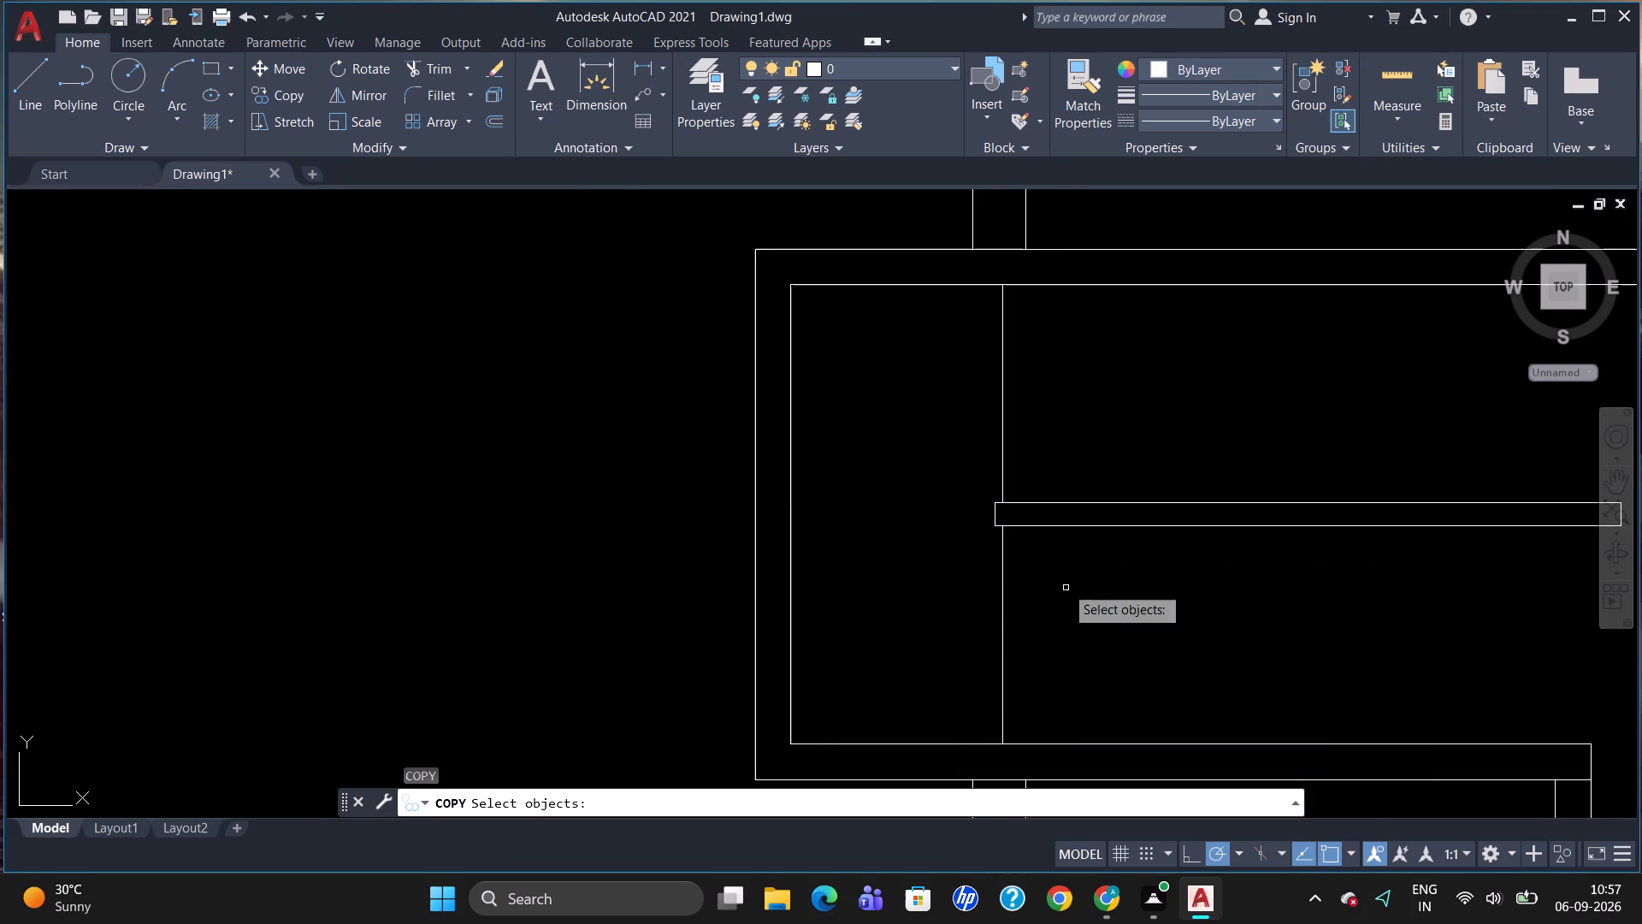
left_click(1005, 453)
key("Return")
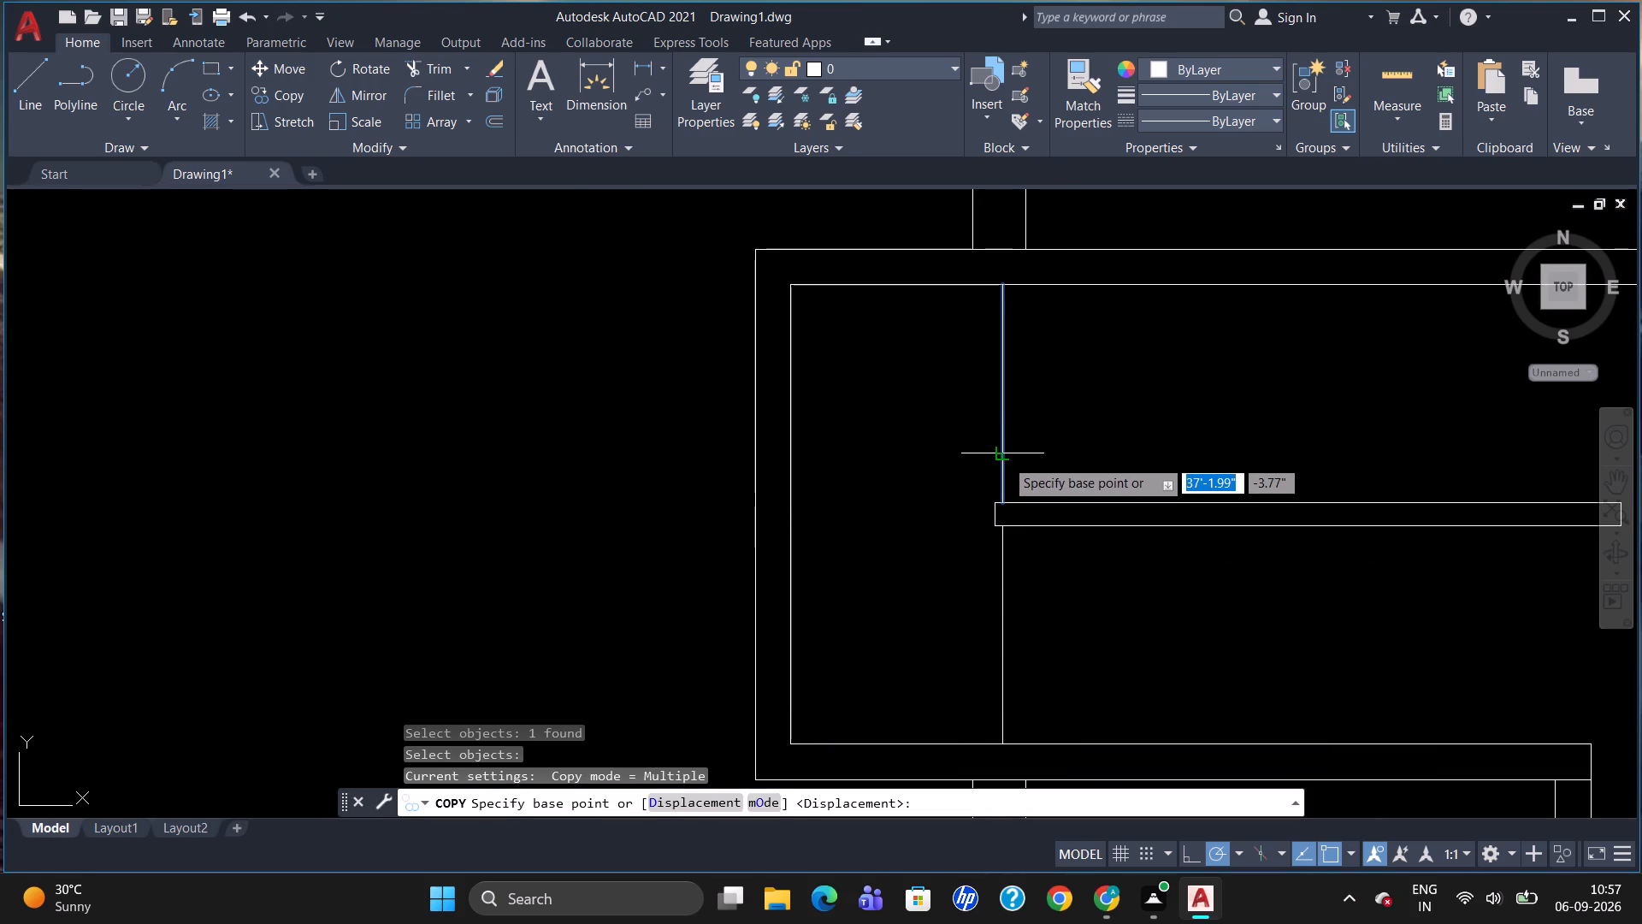
left_click(1003, 441)
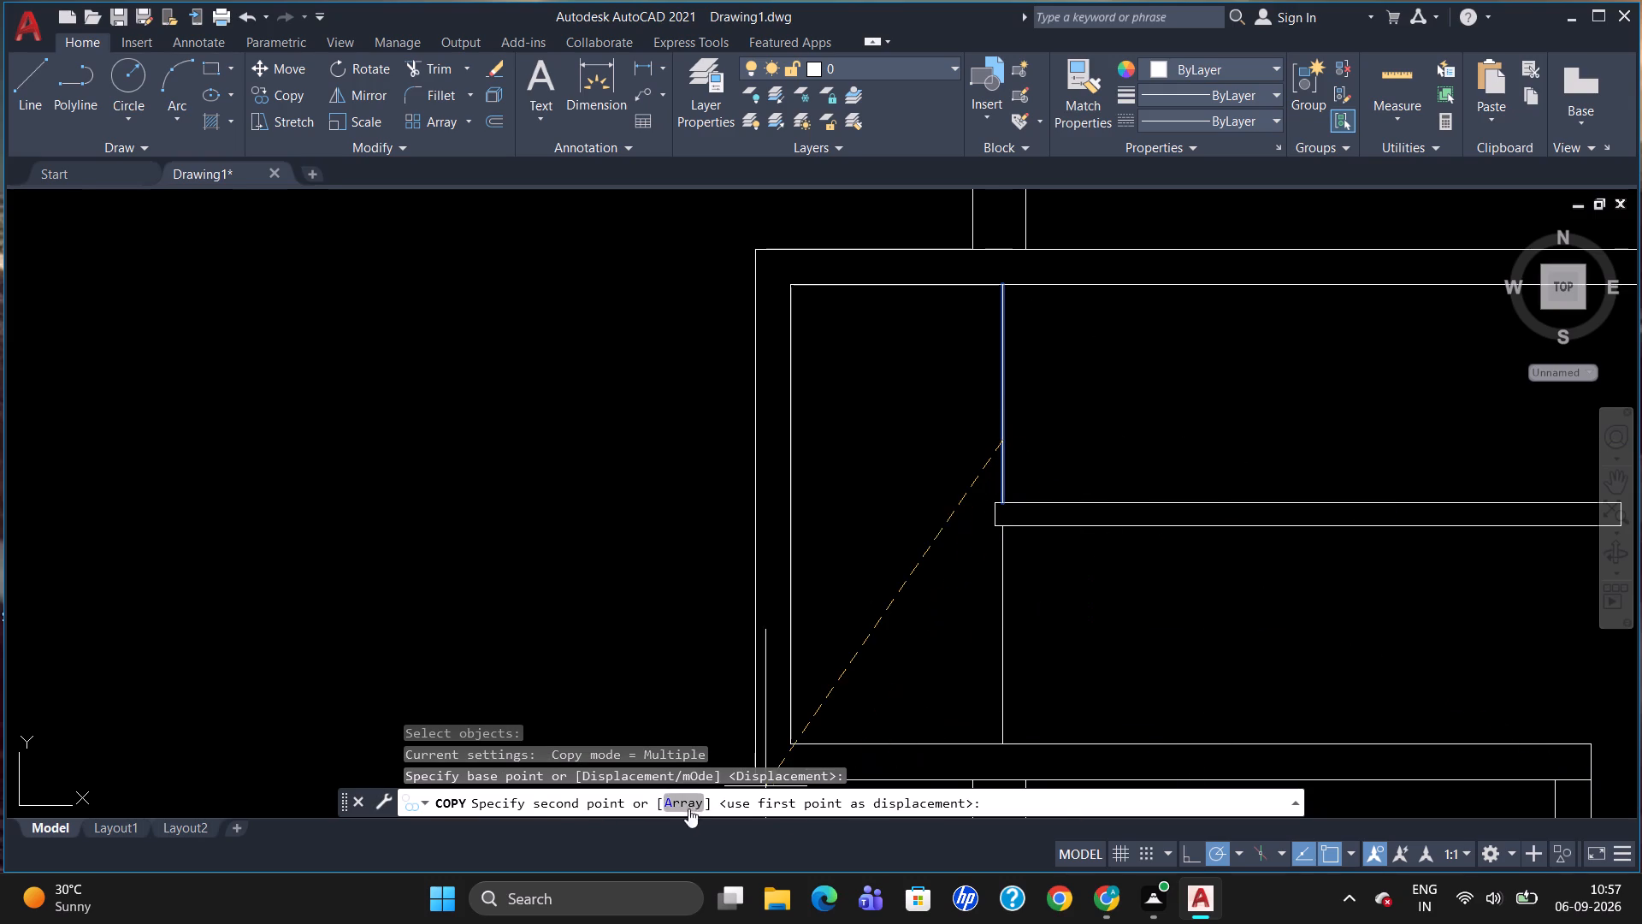
left_click(685, 801)
type("10")
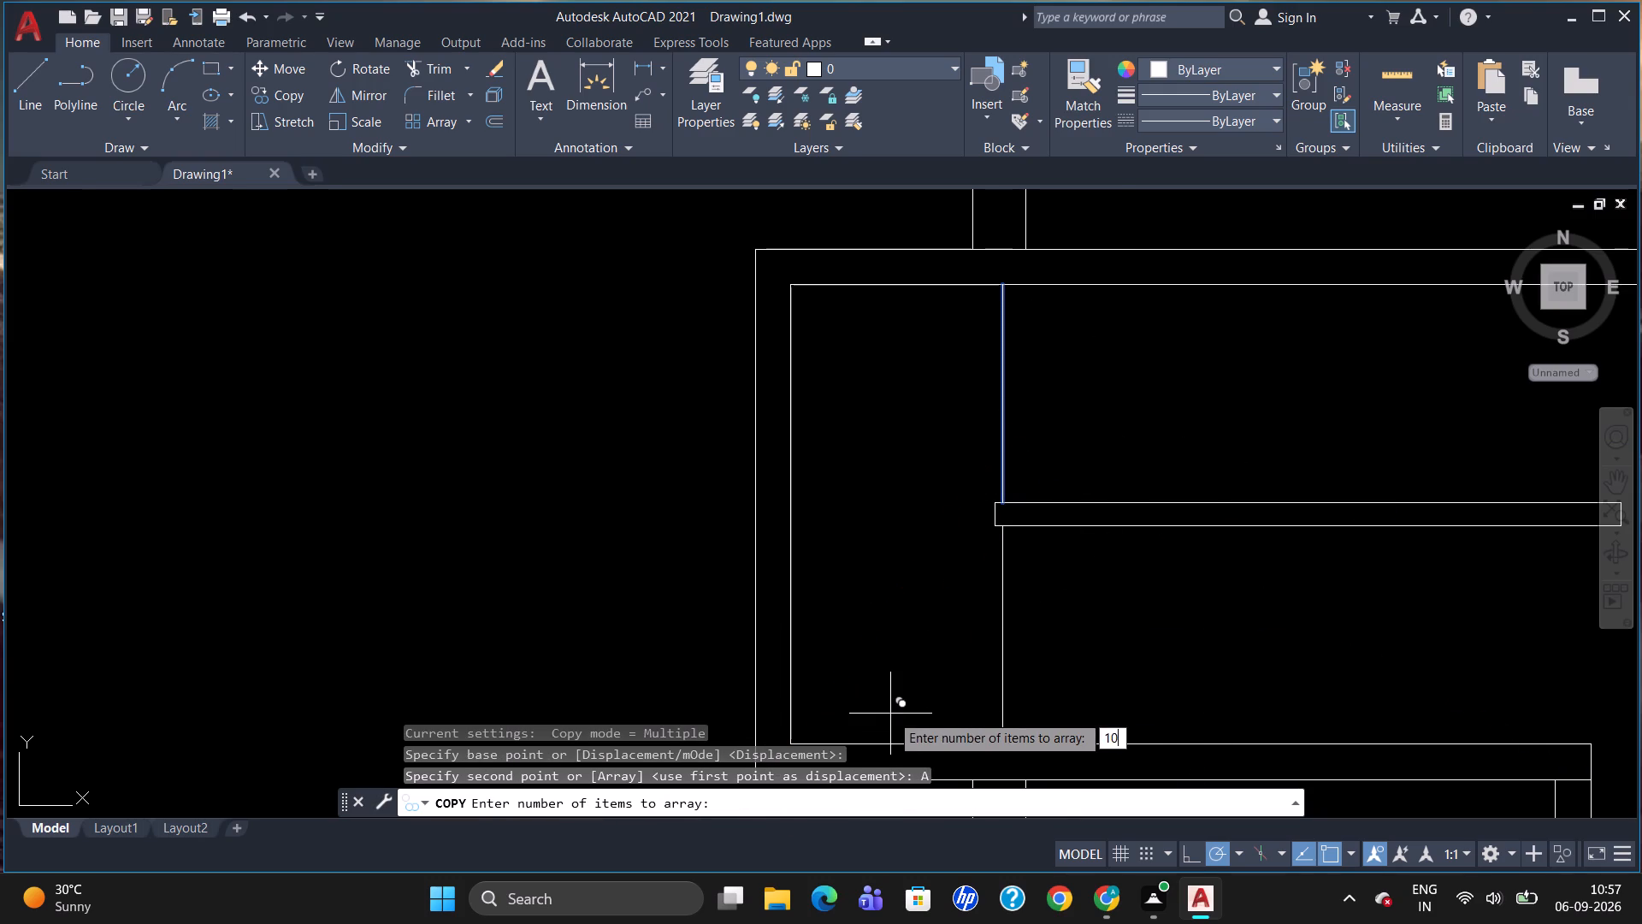
key("Return")
left_click(675, 800)
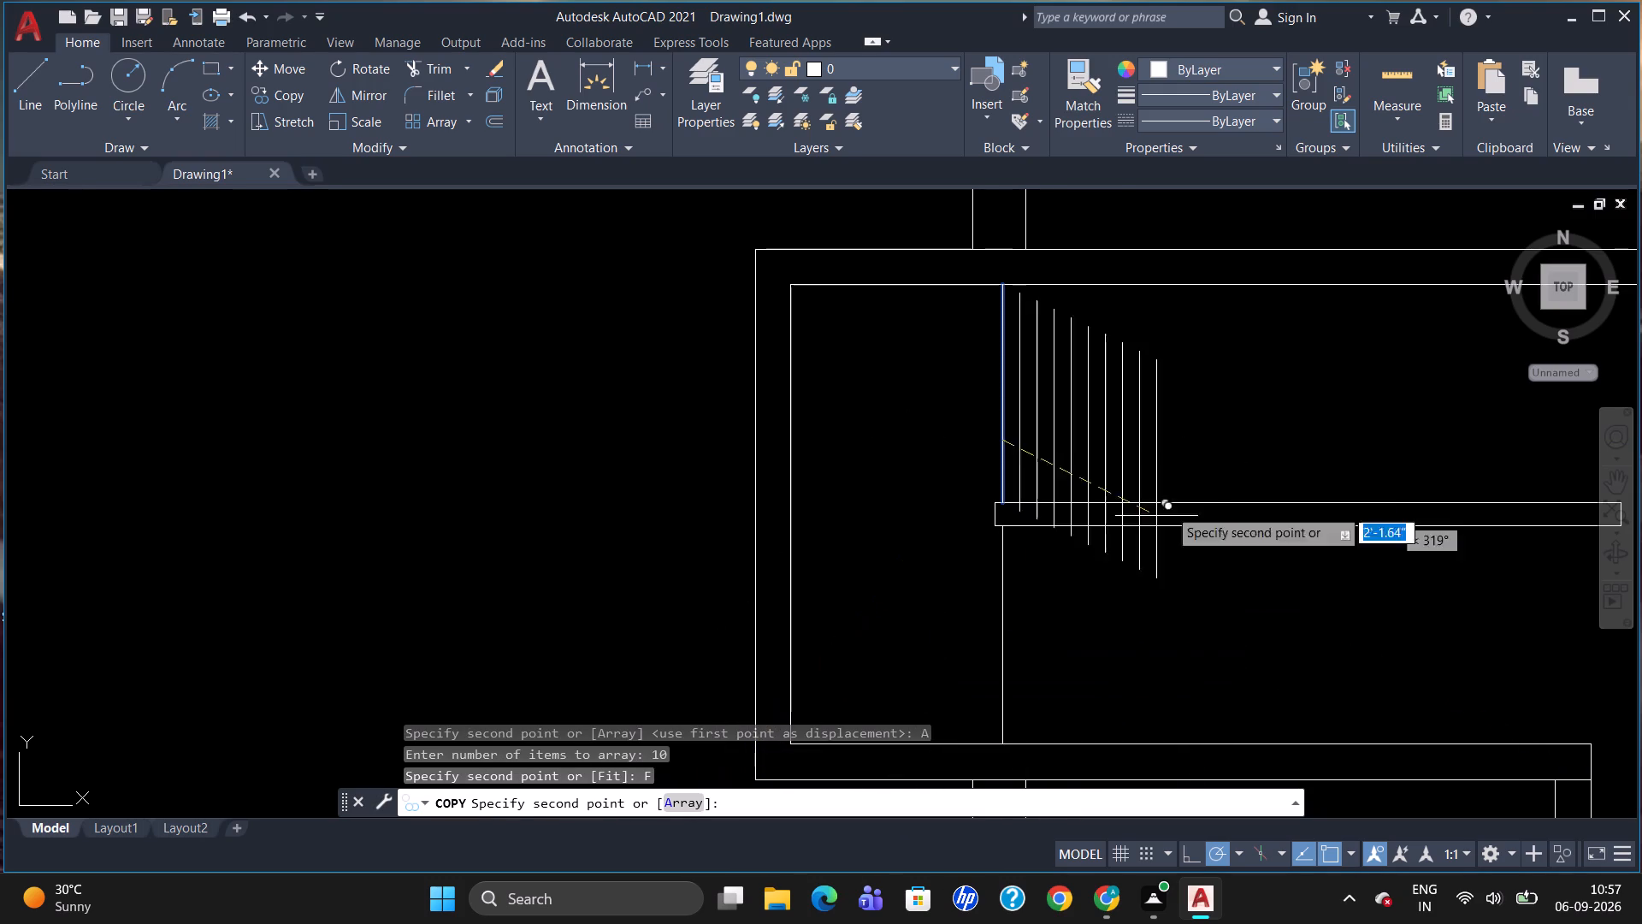
scroll(1261, 426, "down", 2)
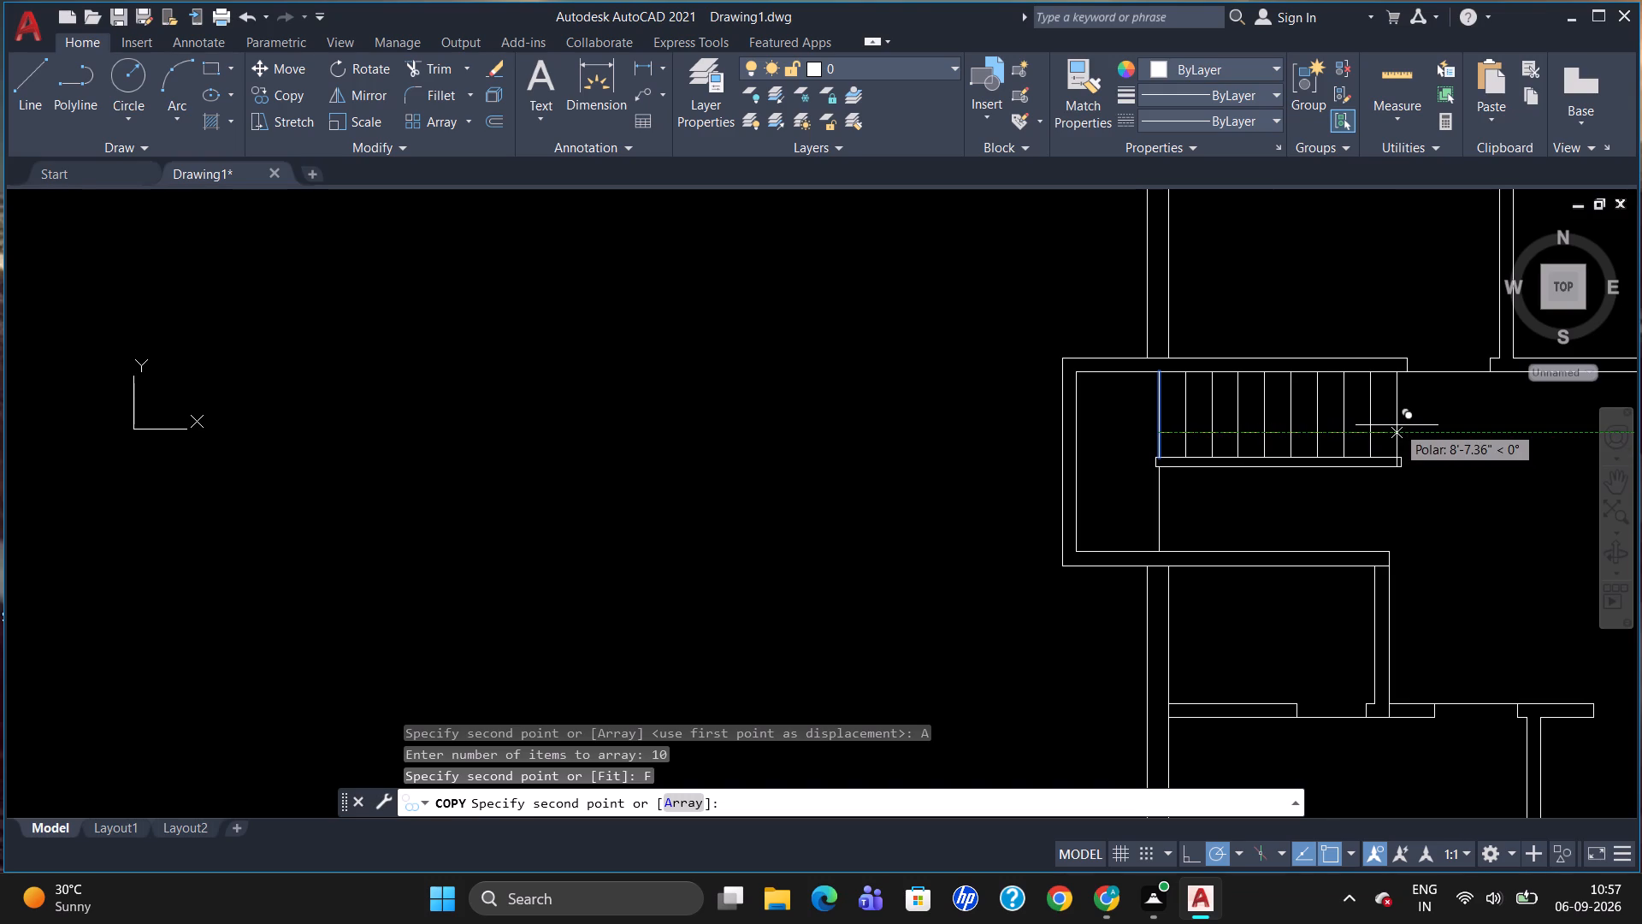
left_click(1397, 425)
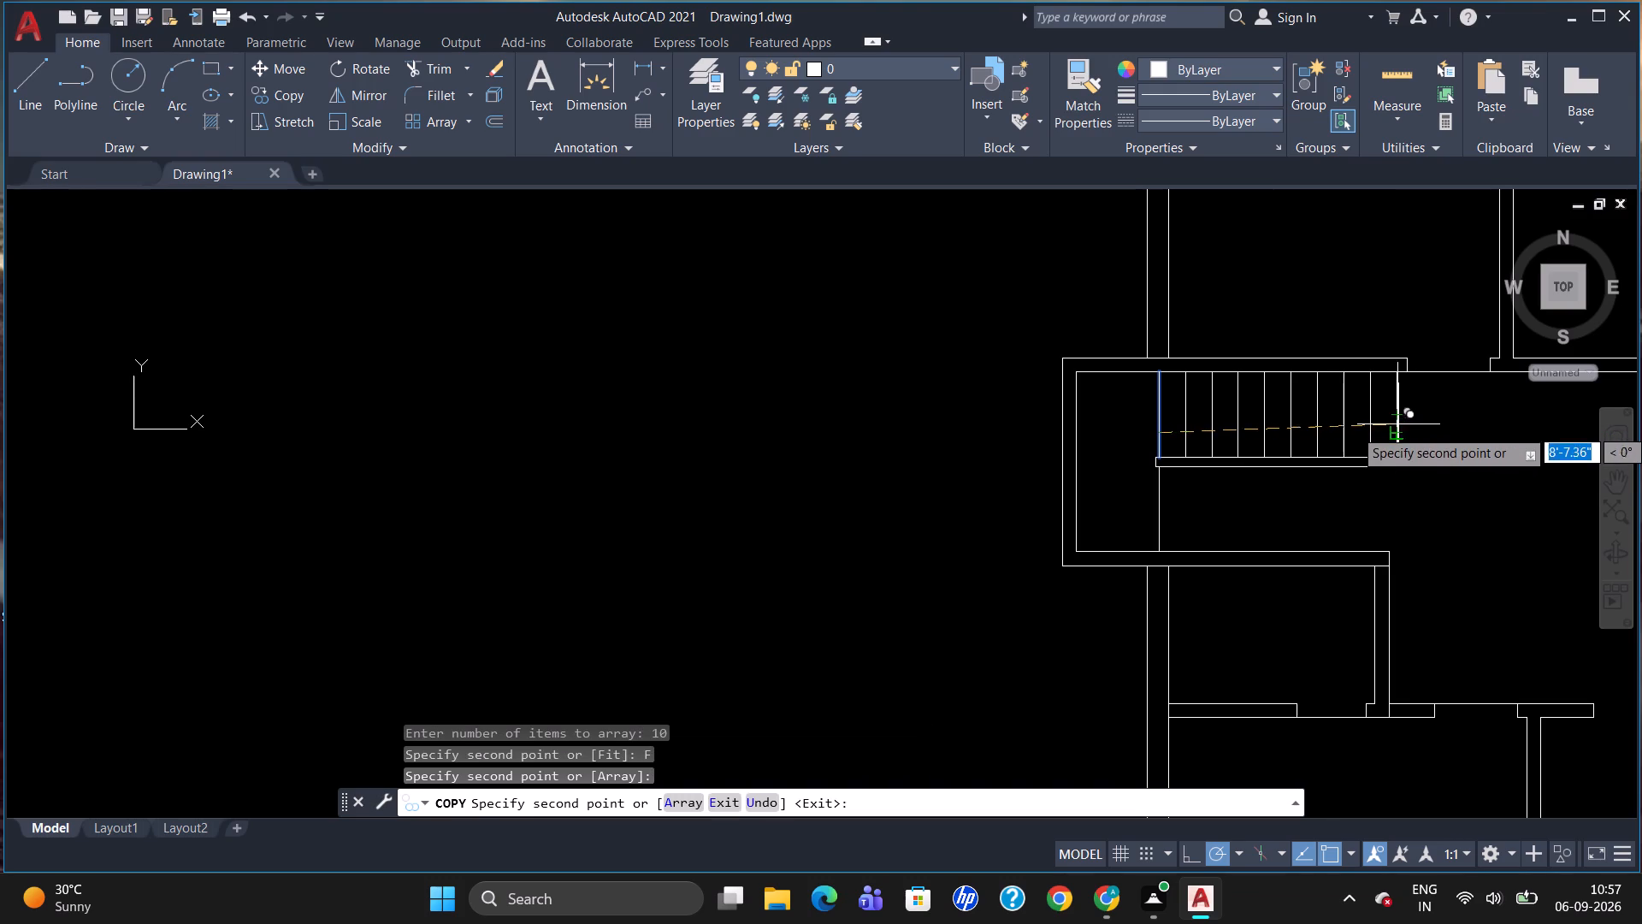
key("Escape")
Array-copy the vertical line below the strip eastward as 10 items fitted over about 8'-7", forming the lower flight's treads.
scroll(1425, 463, "up", 1)
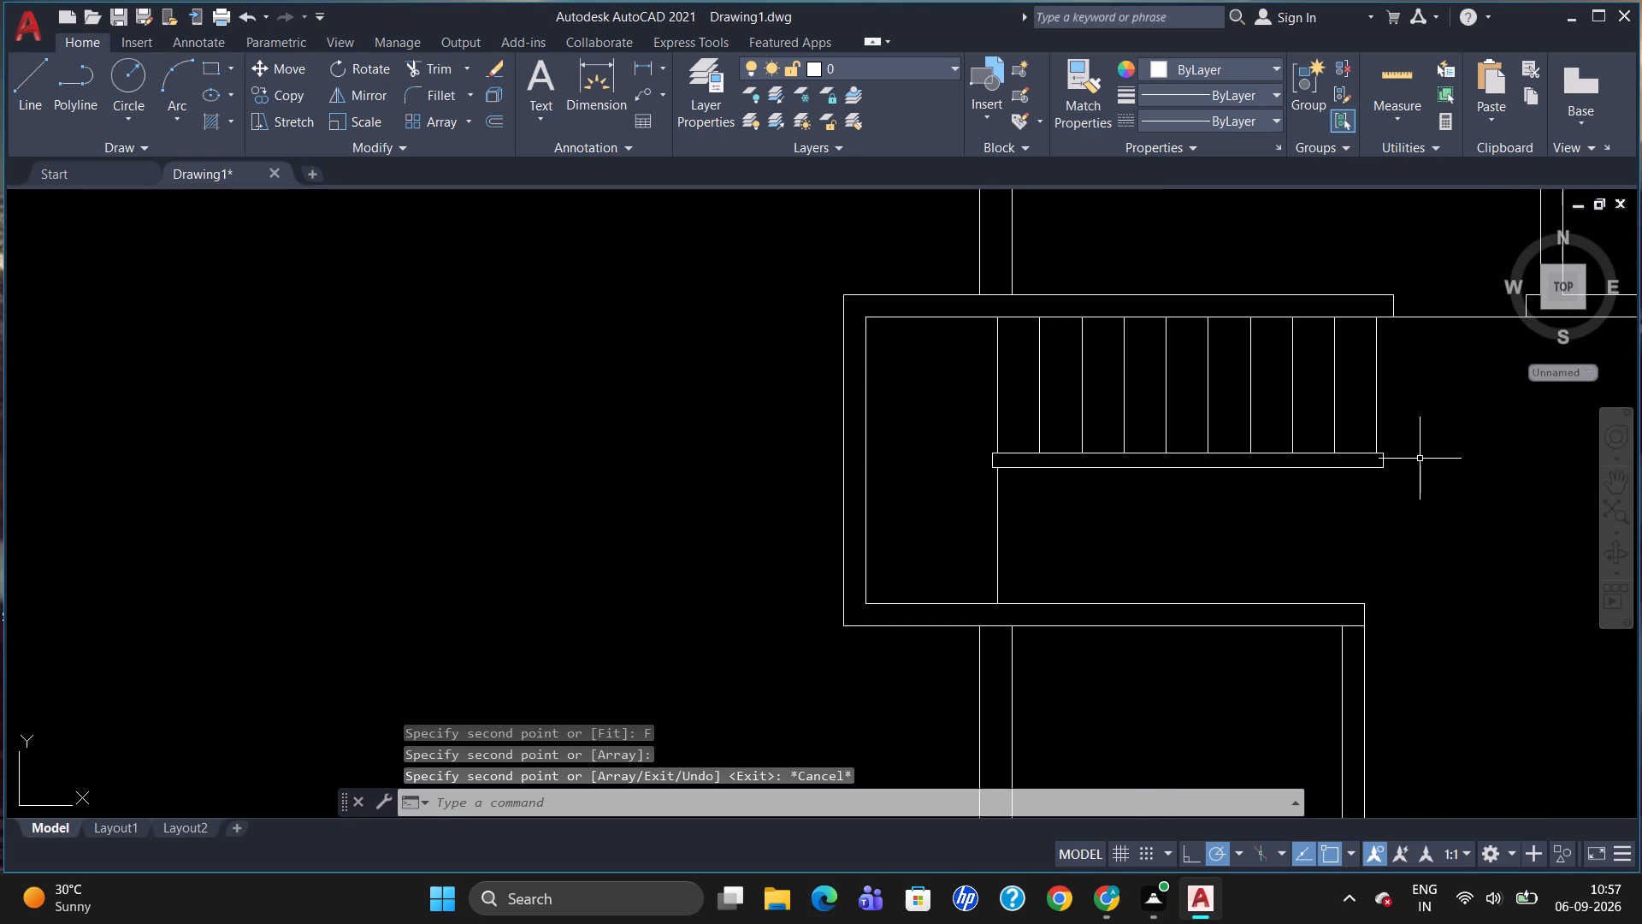
scroll(1348, 439, "down", 2)
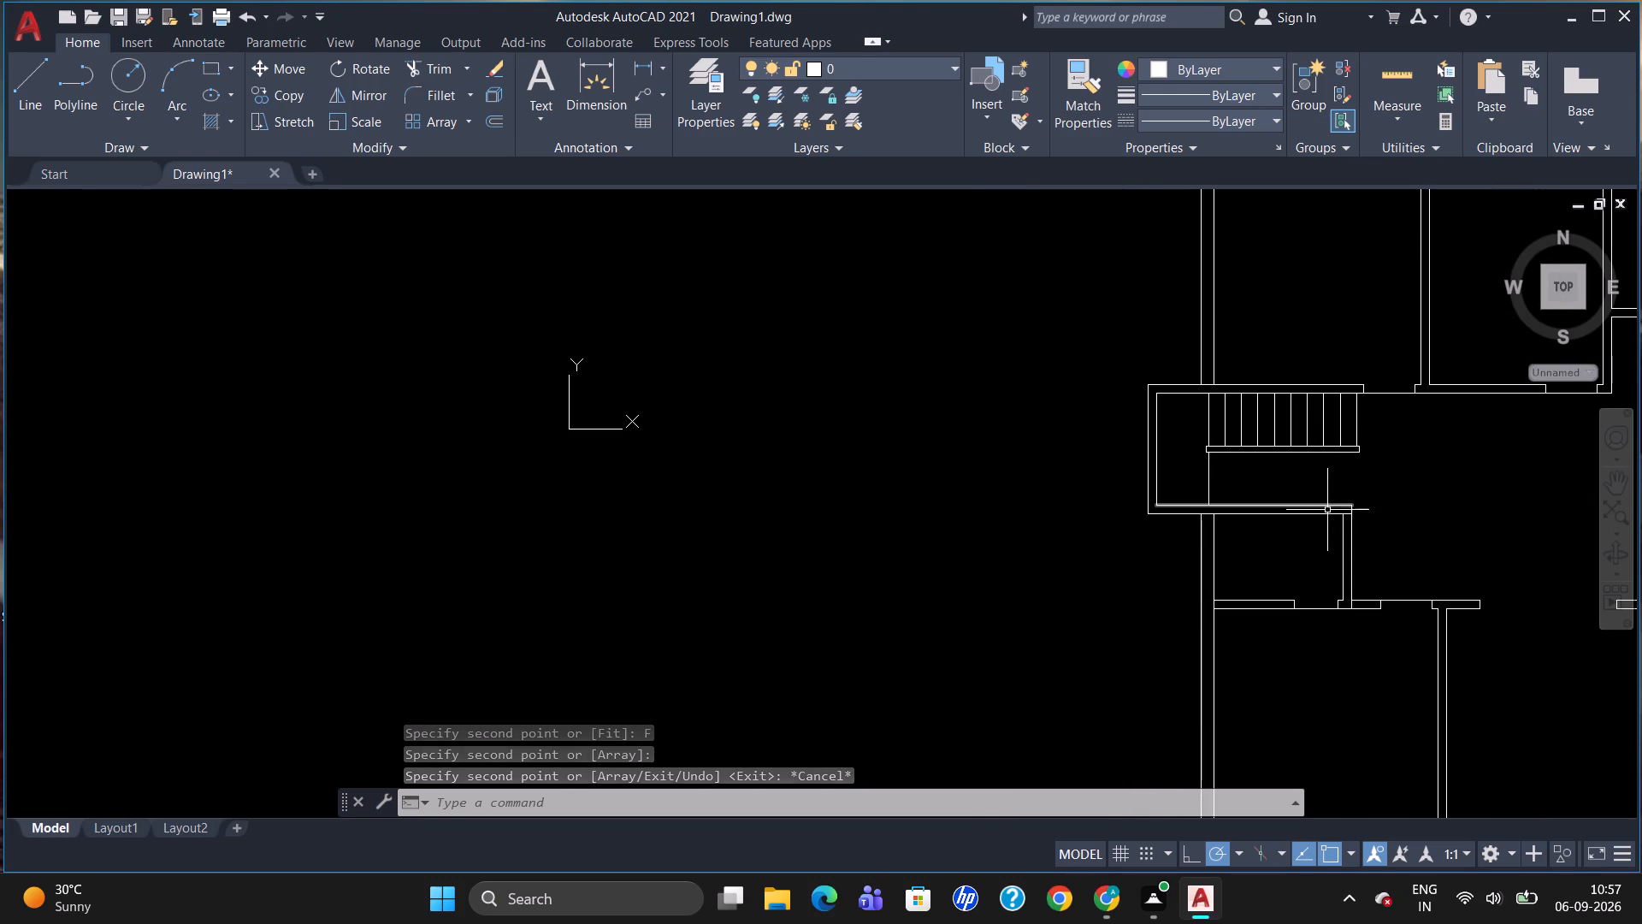
scroll(1347, 497, "up", 1)
type("CO")
key("Return")
left_click(1125, 455)
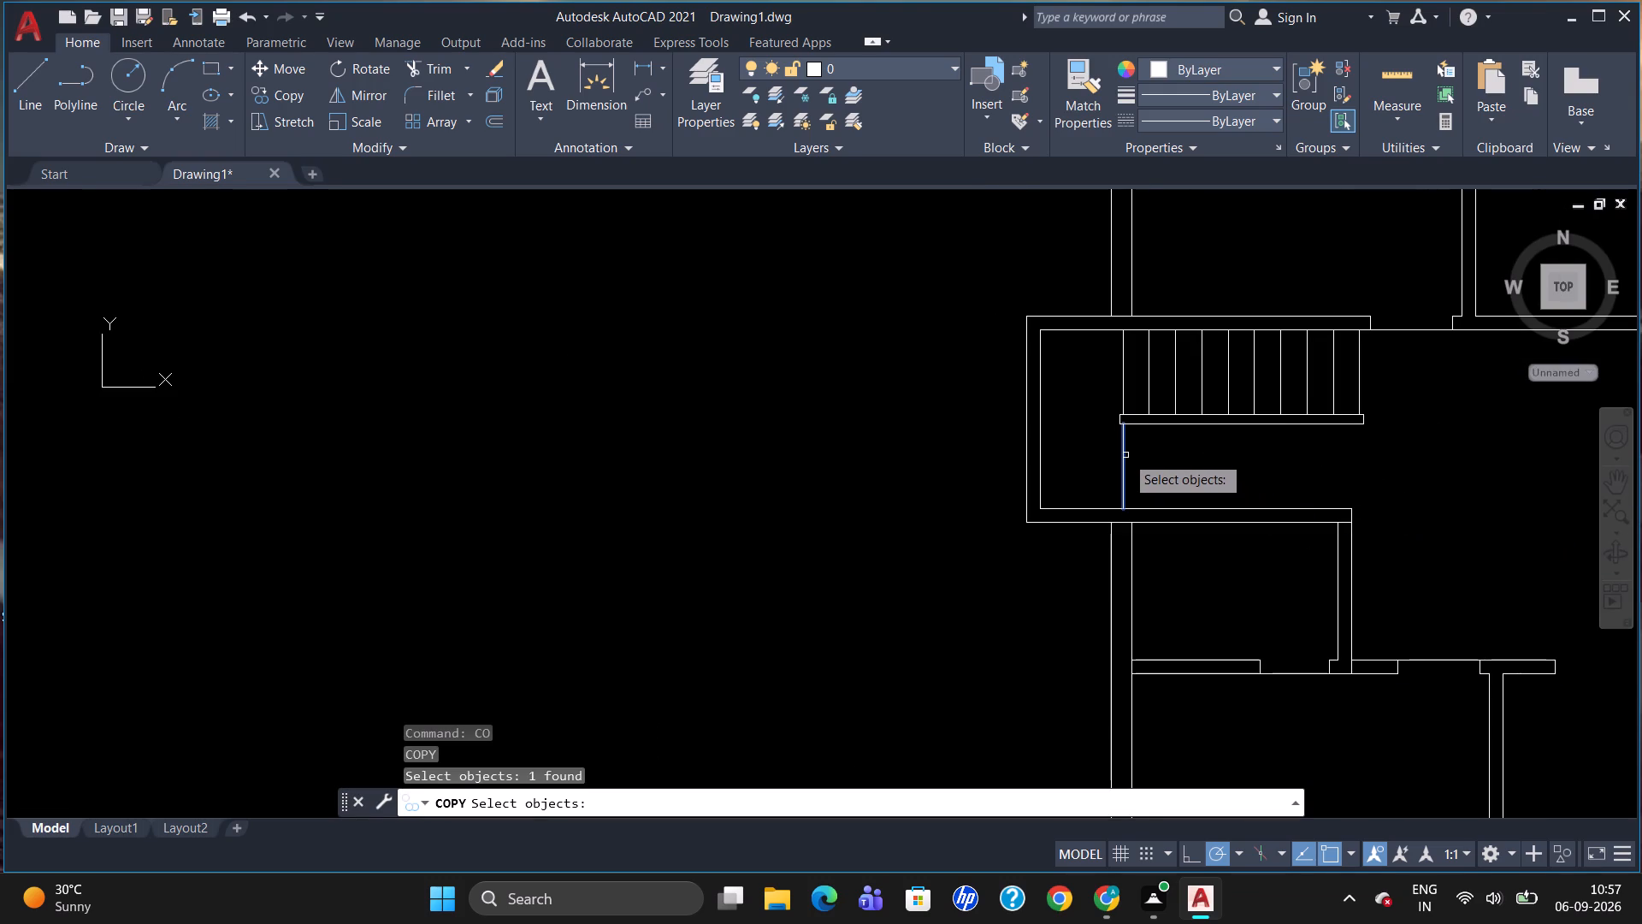
key("Return")
left_click_drag(1125, 455, 1127, 456)
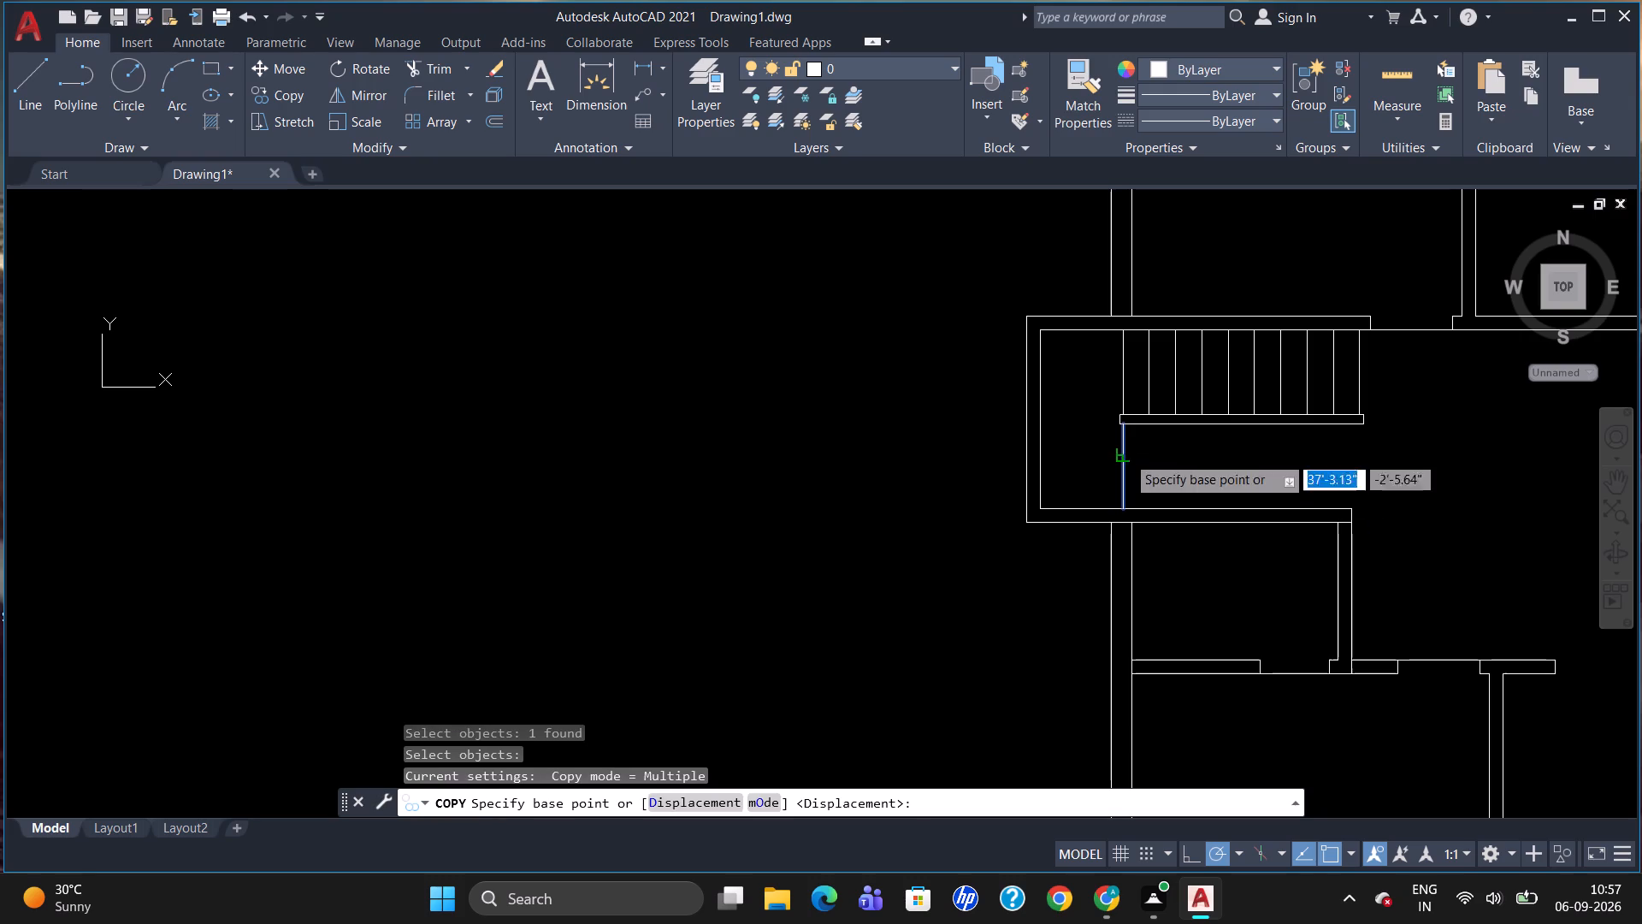
left_click_drag(1127, 456, 1136, 459)
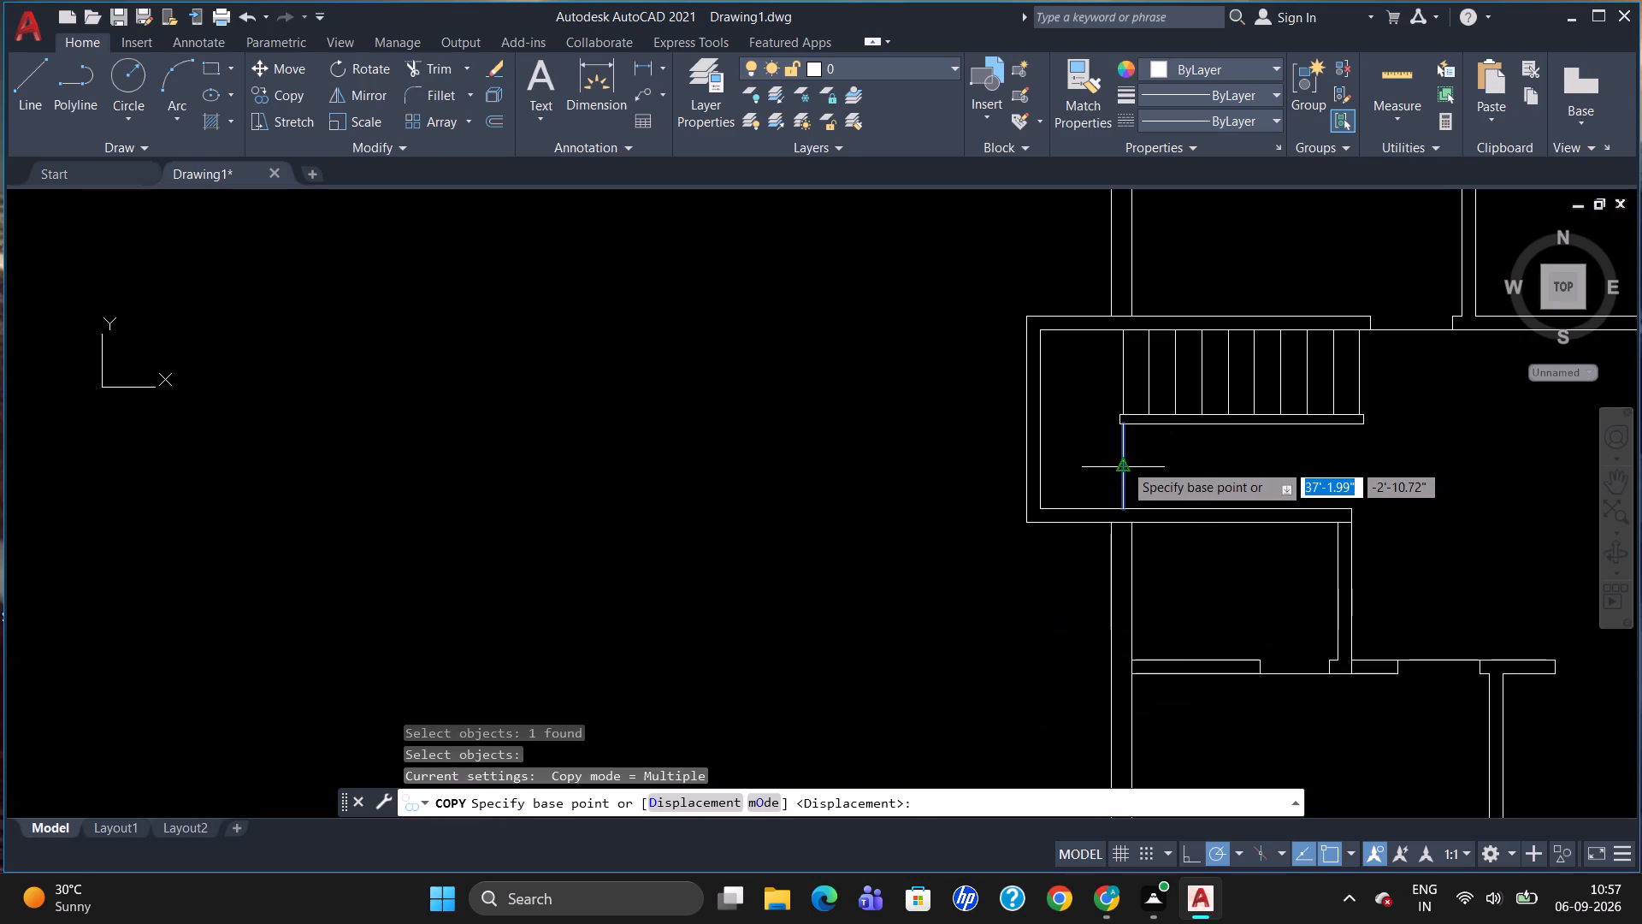
left_click(1121, 461)
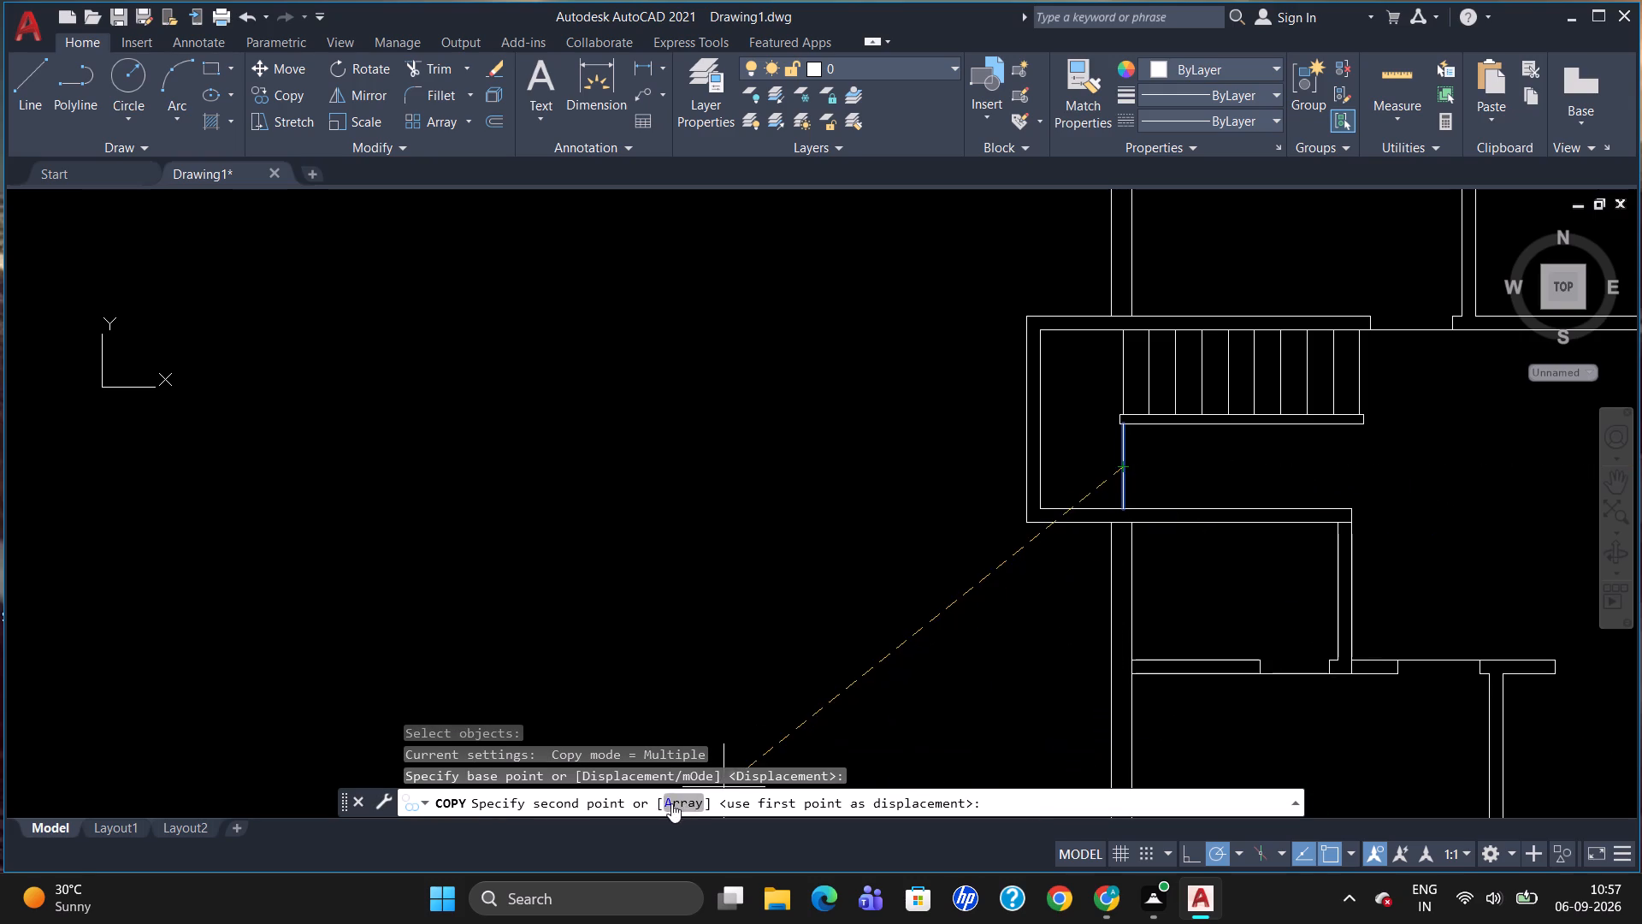
left_click(671, 803)
key("1")
key("0")
key("Return")
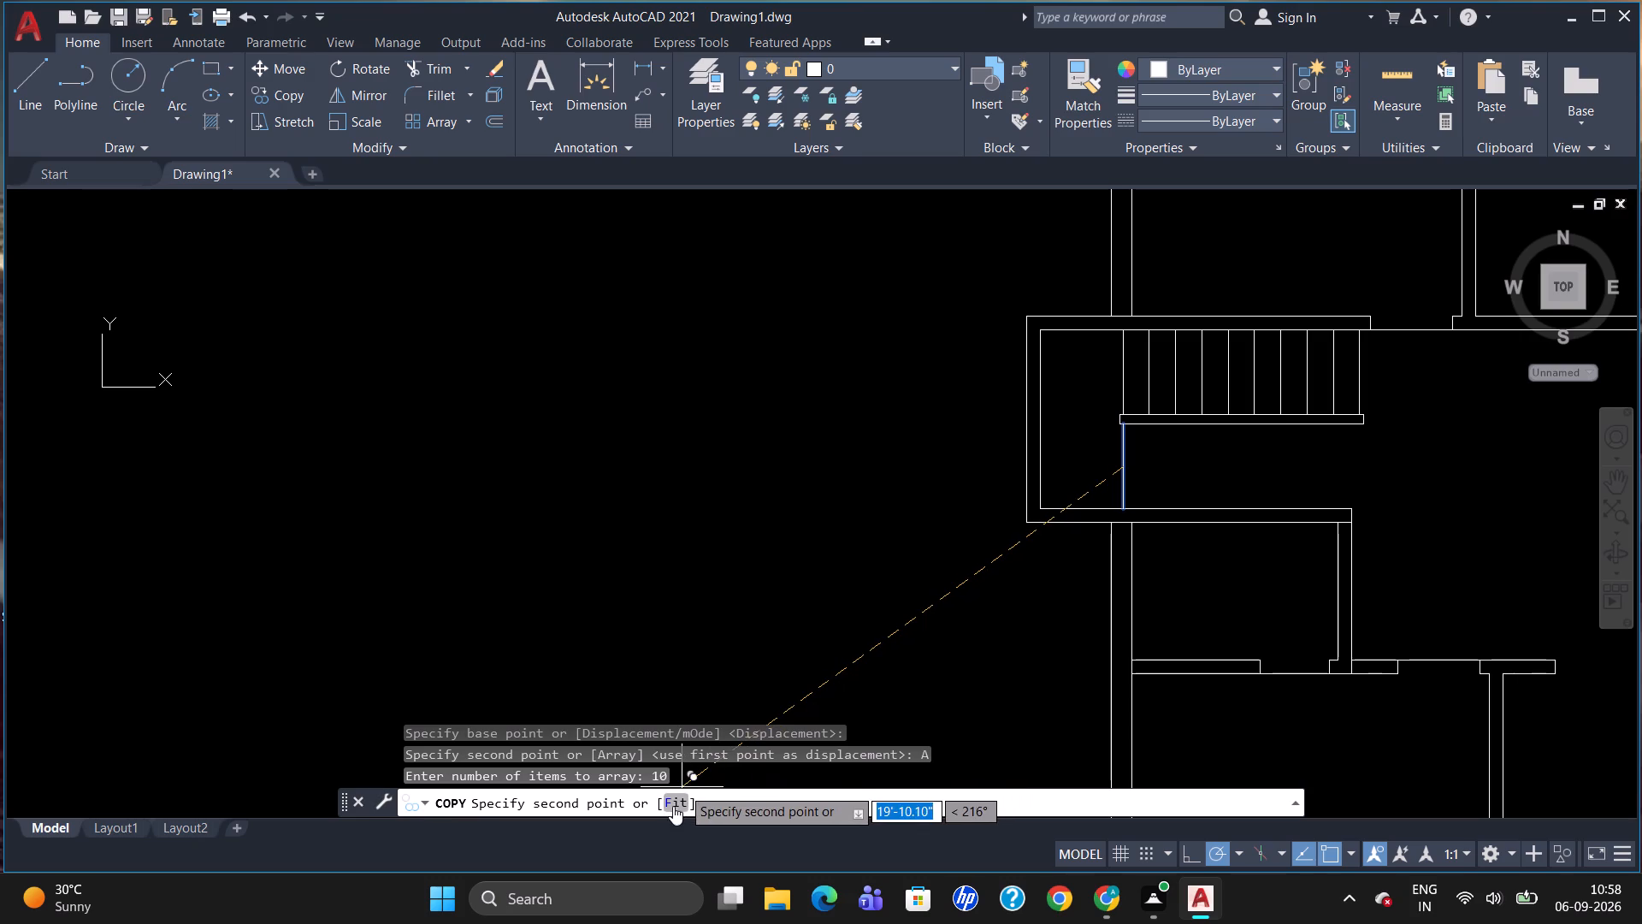
left_click(673, 806)
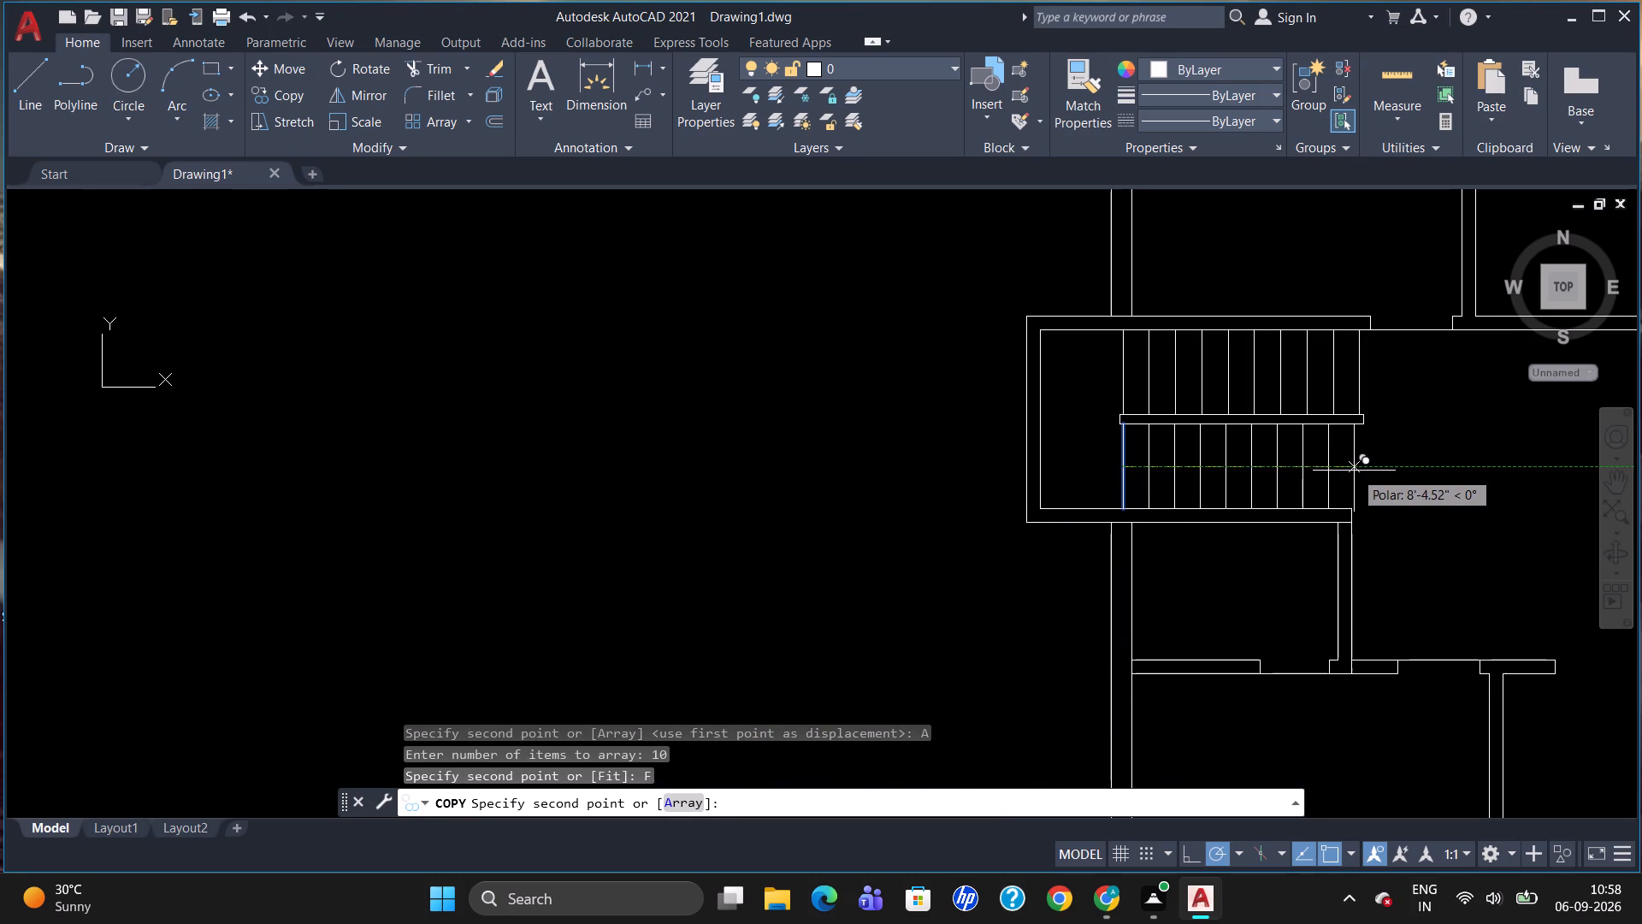
left_click(1358, 471)
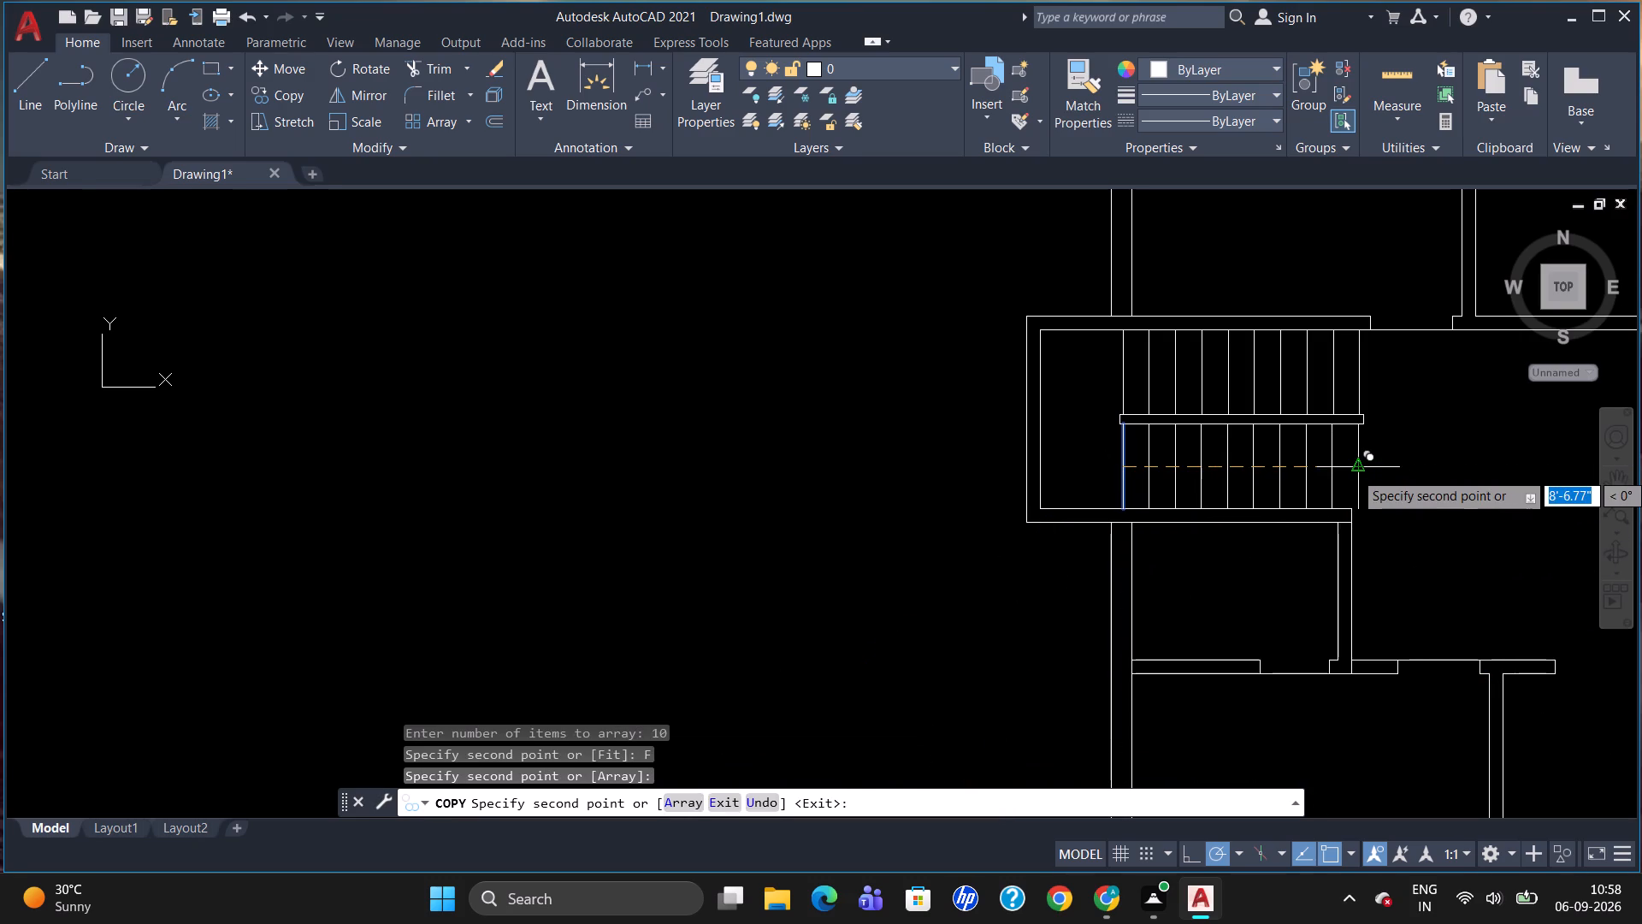
key("Escape")
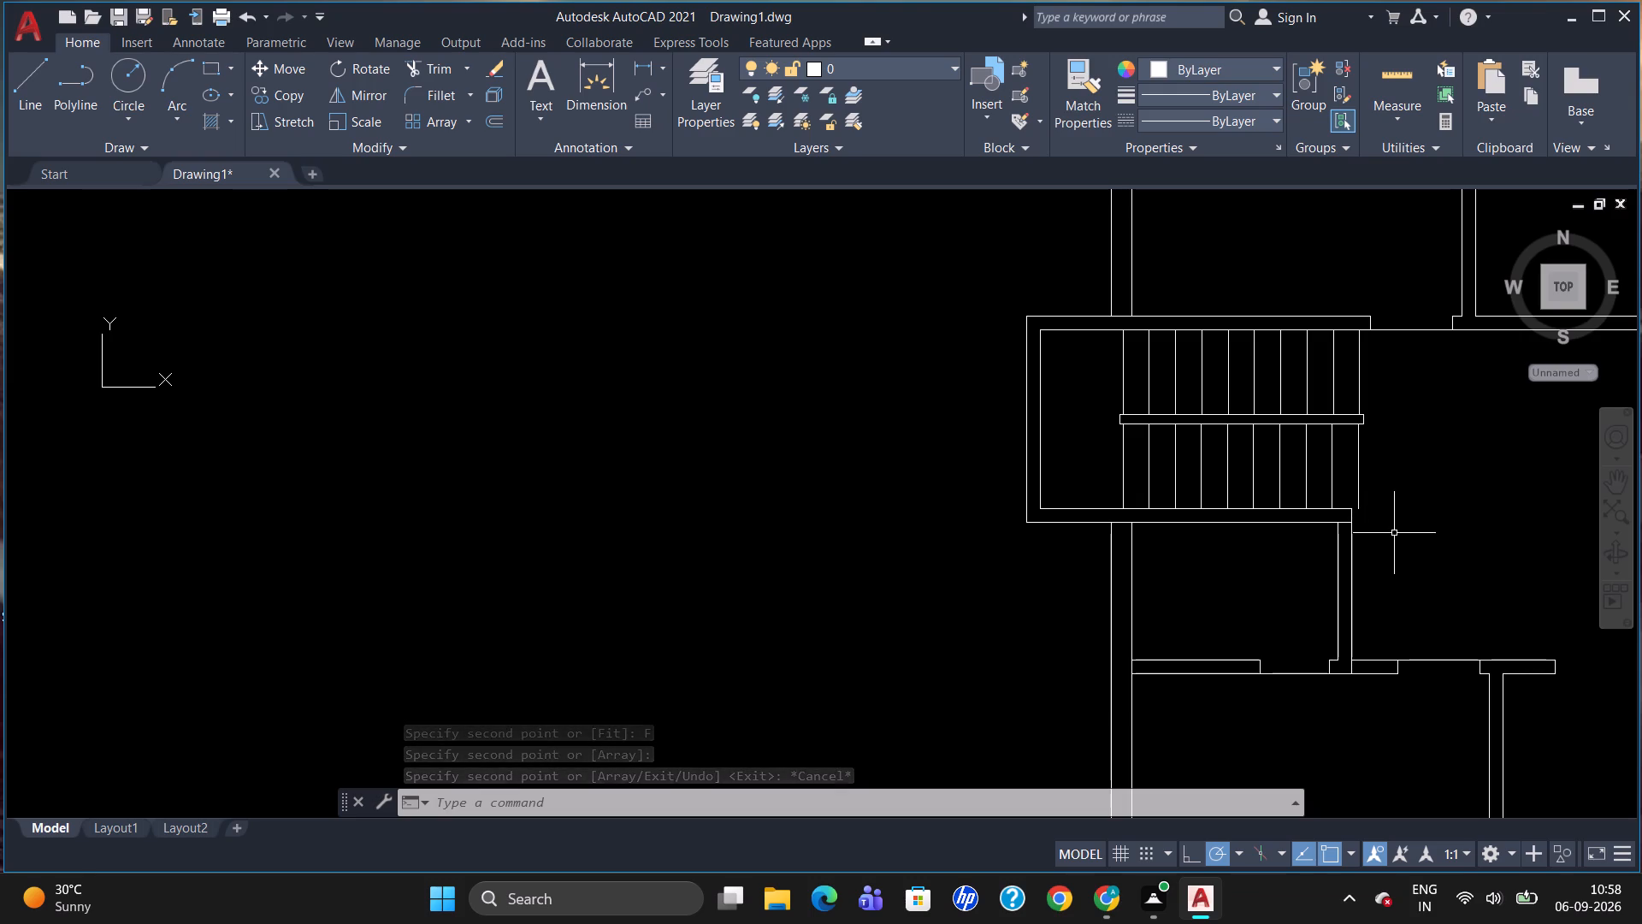
Draw a short horizontal line joining the lower end of the lower flight's easternmost tread to the stair bay's inner wall corner.
scroll(1381, 542, "down", 1)
scroll(1438, 538, "up", 1)
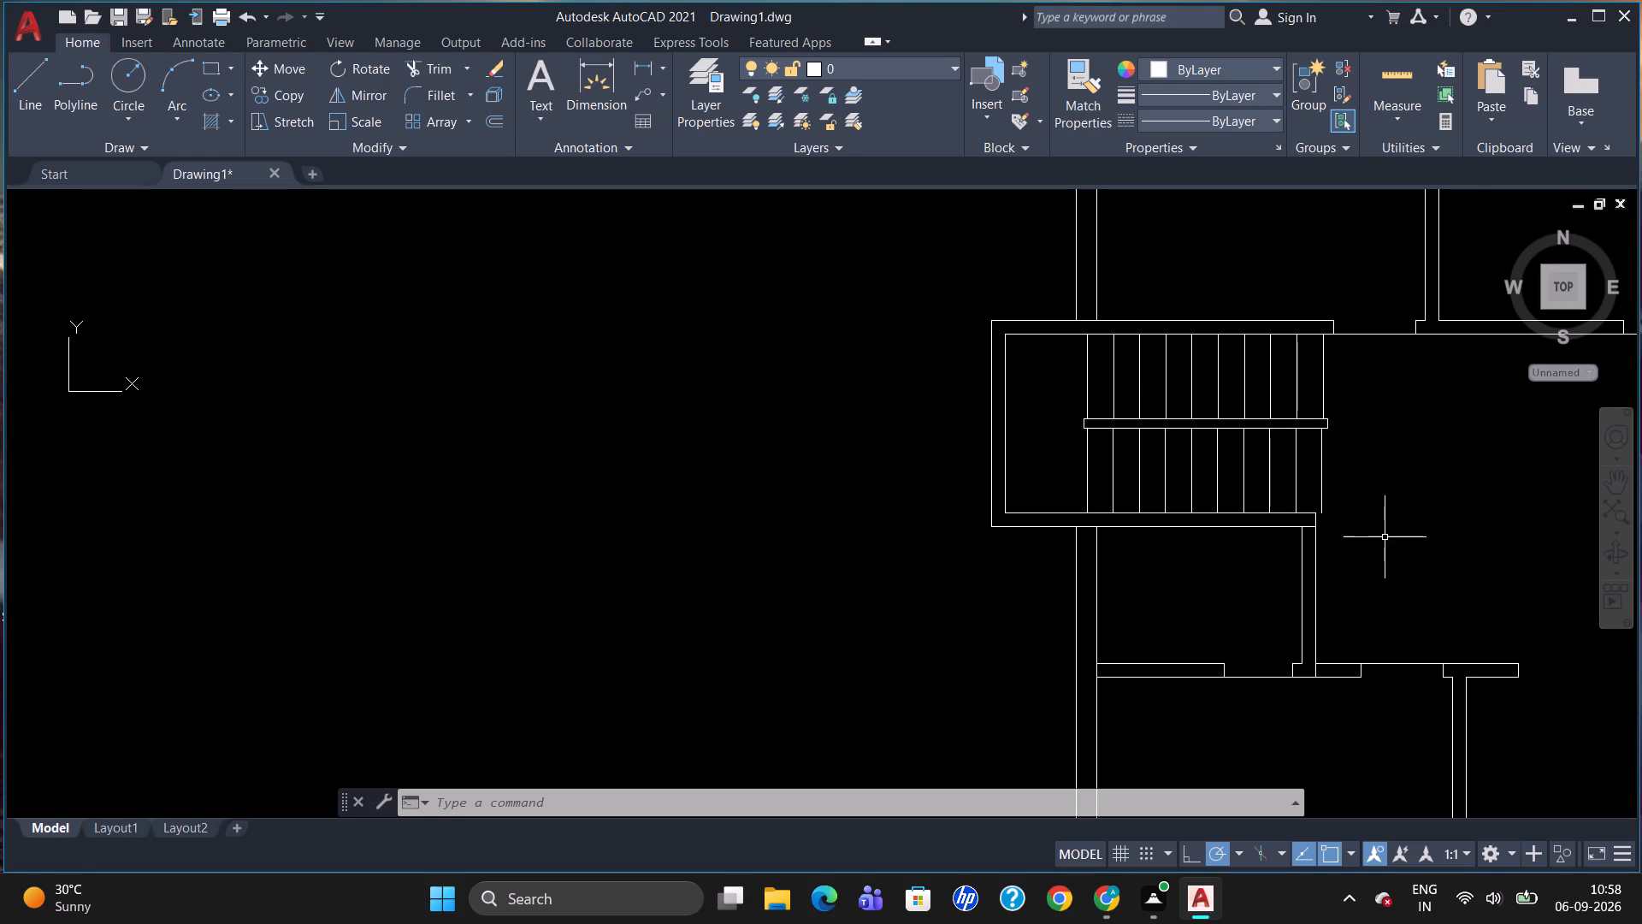
scroll(1370, 534, "up", 2)
key("l")
key("Return")
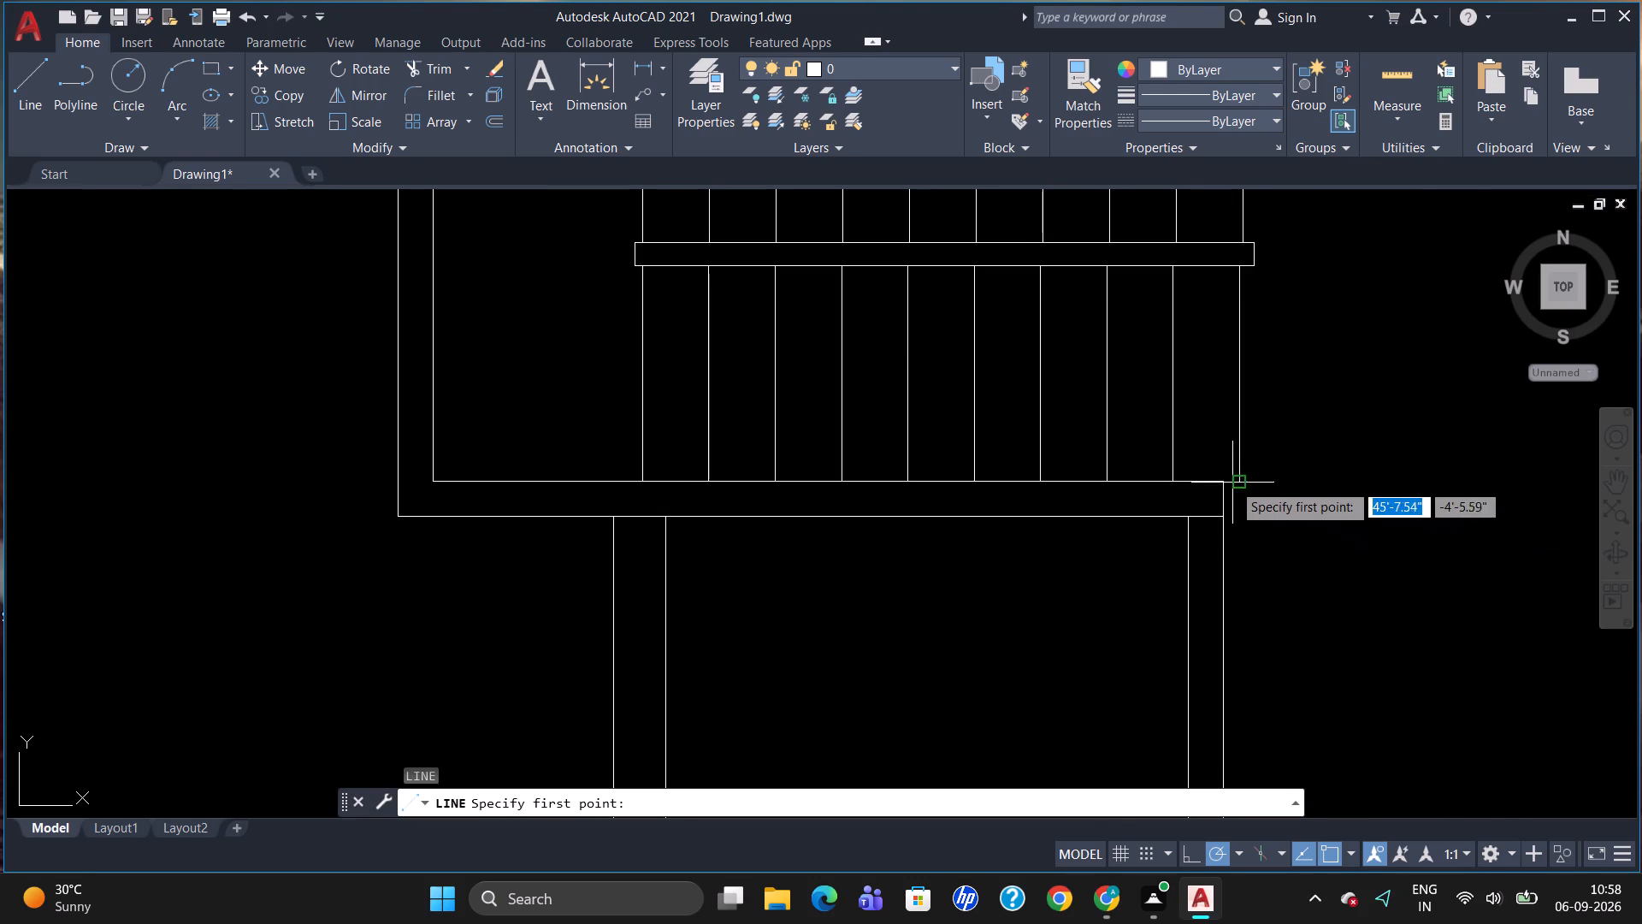
left_click(1235, 478)
left_click(1222, 477)
key("Escape")
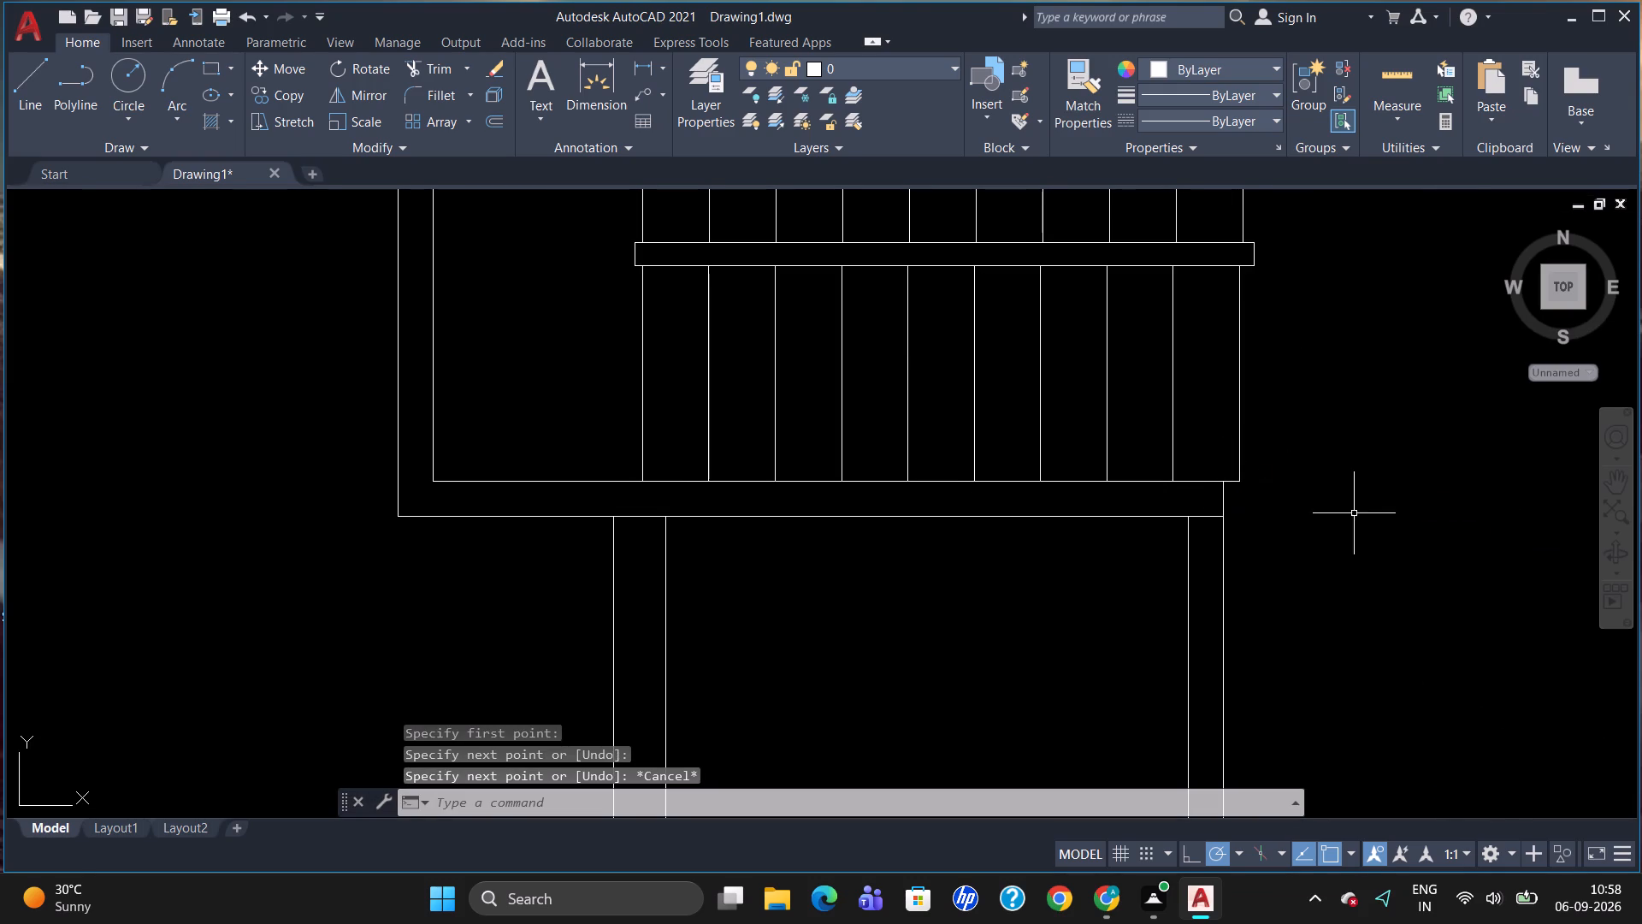
Delete the short vertical wall end at the stair bay's southeast corner and the east line of the wall below it.
left_click(1223, 500)
key("Delete")
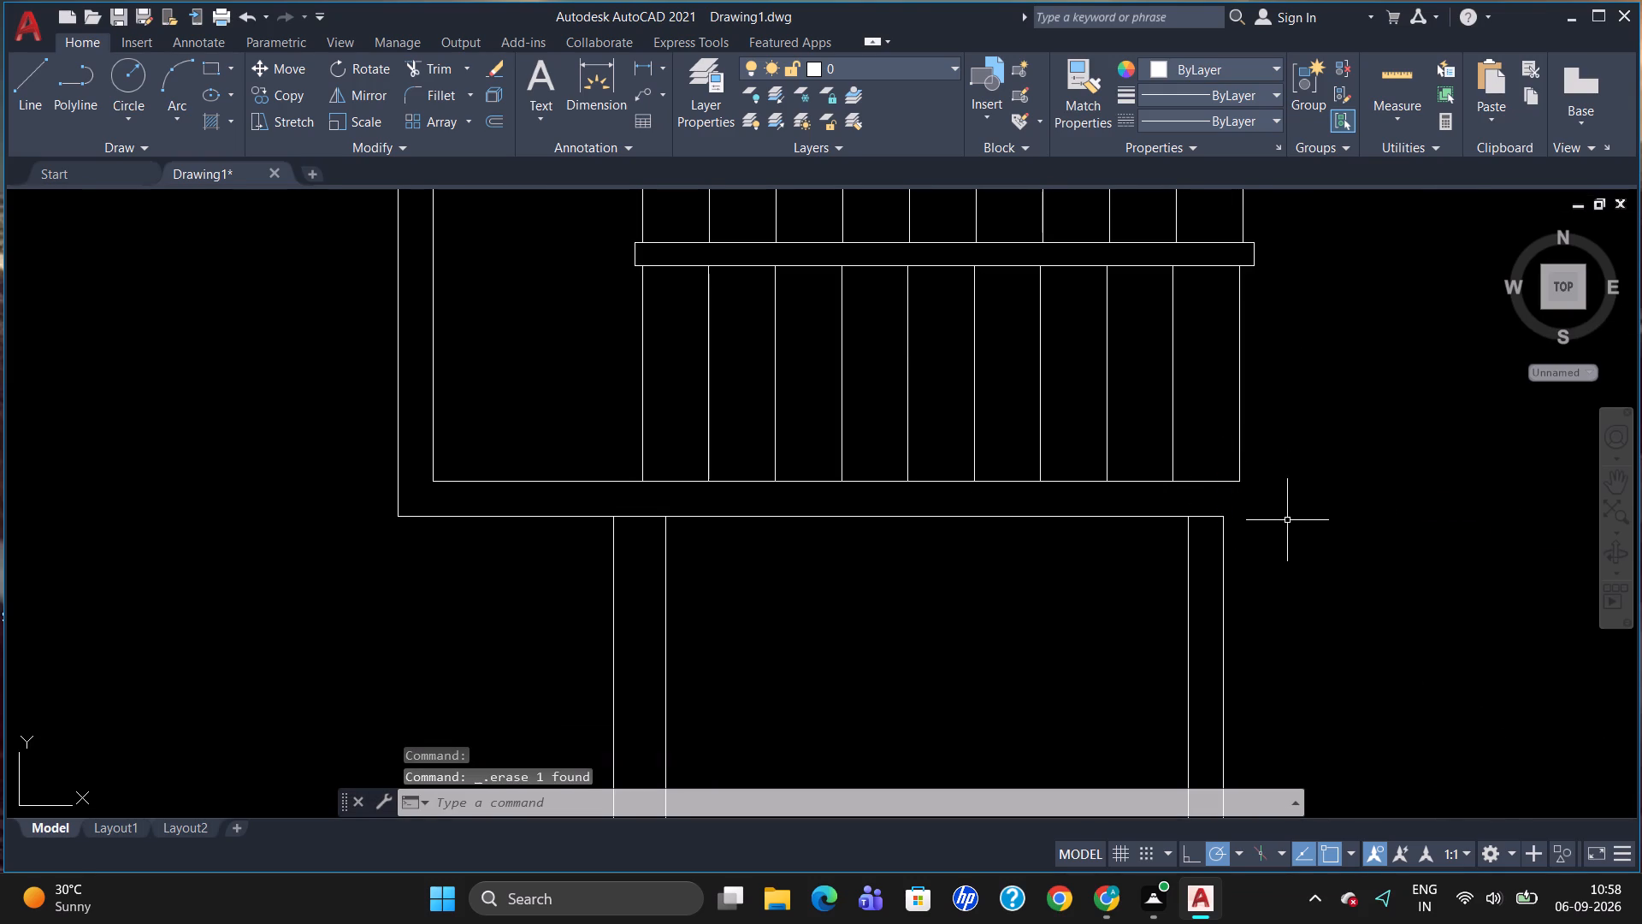
left_click(1223, 556)
scroll(1249, 496, "down", 2)
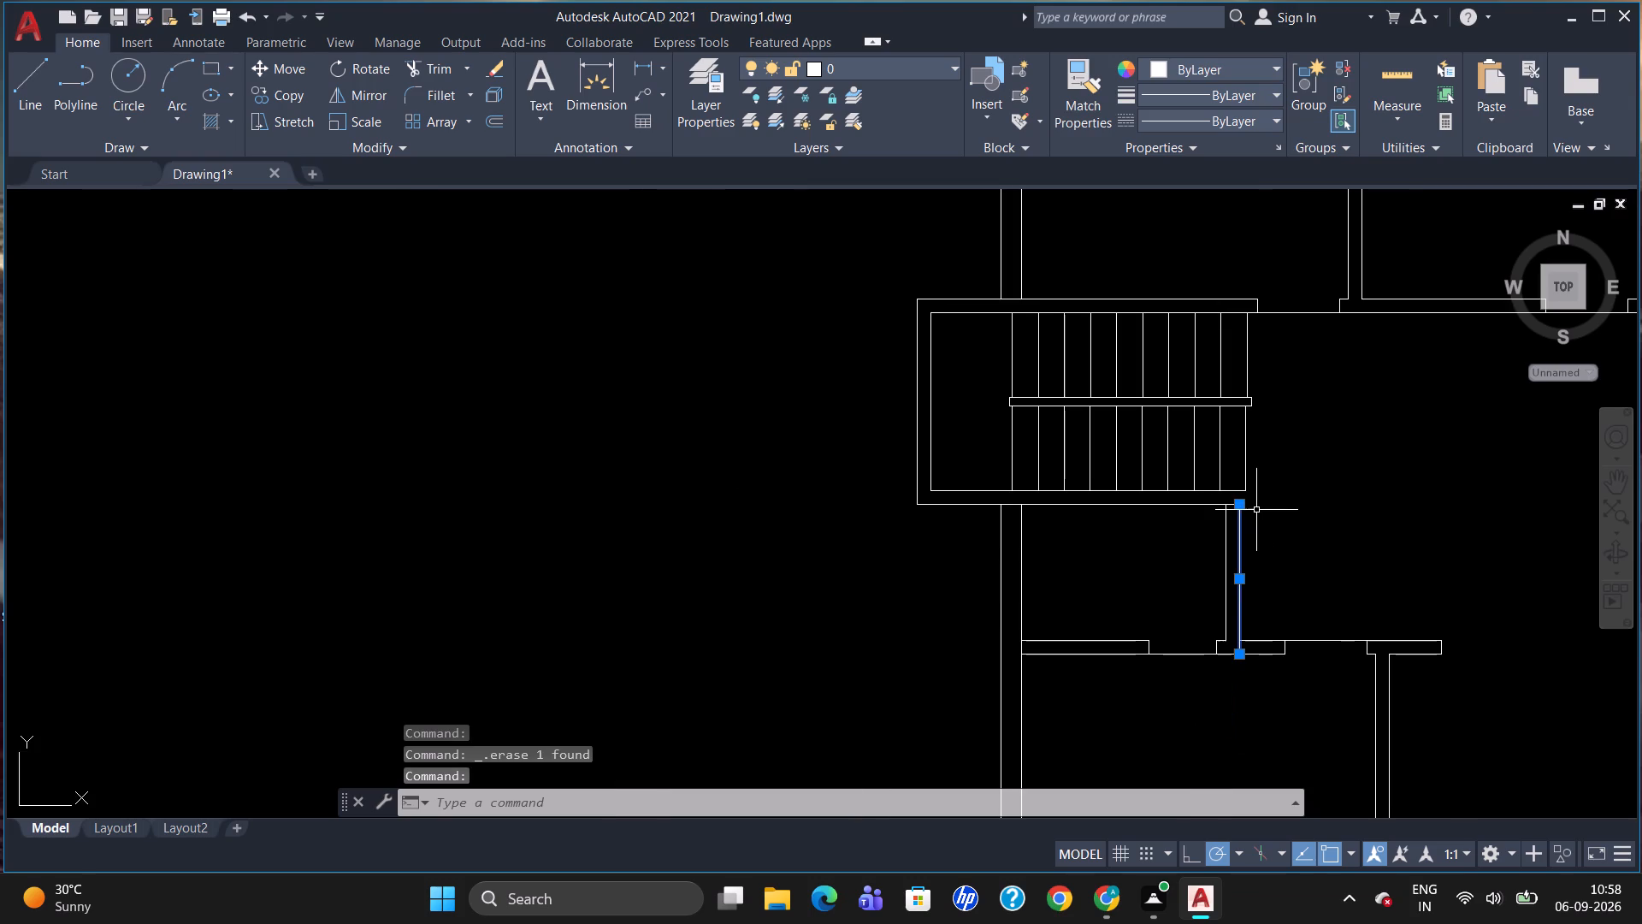
key("Delete")
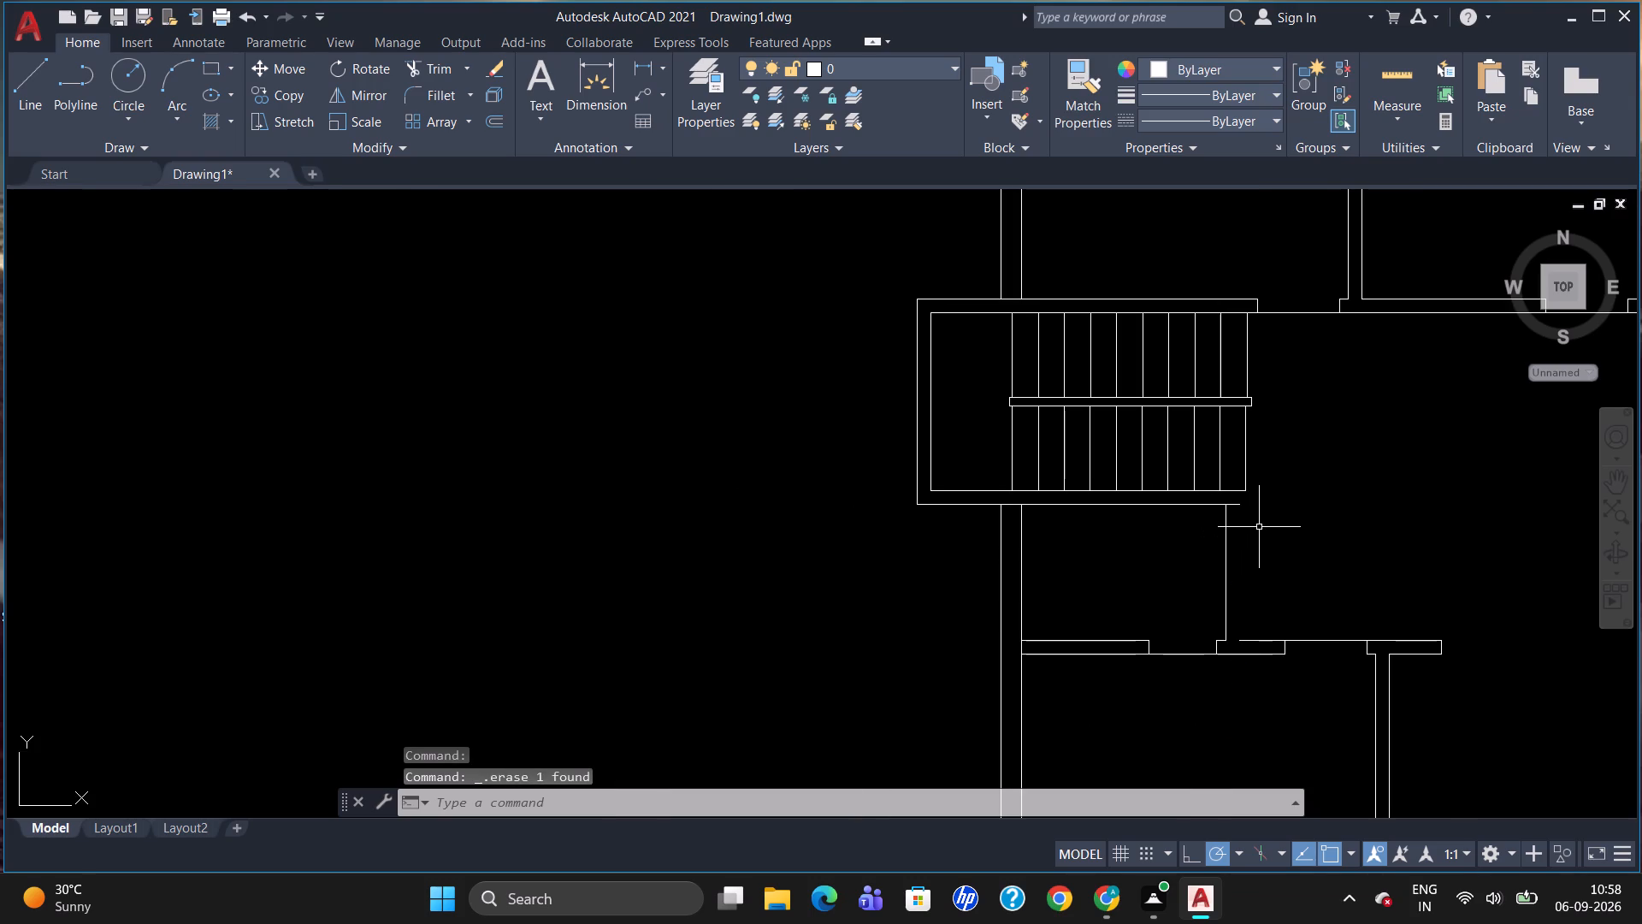
Draw a 5'-6" vertical wall line from the easternmost lower tread's end south to the cross wall's upper line.
key("l")
key("Return")
left_click_drag(1249, 495, 1249, 502)
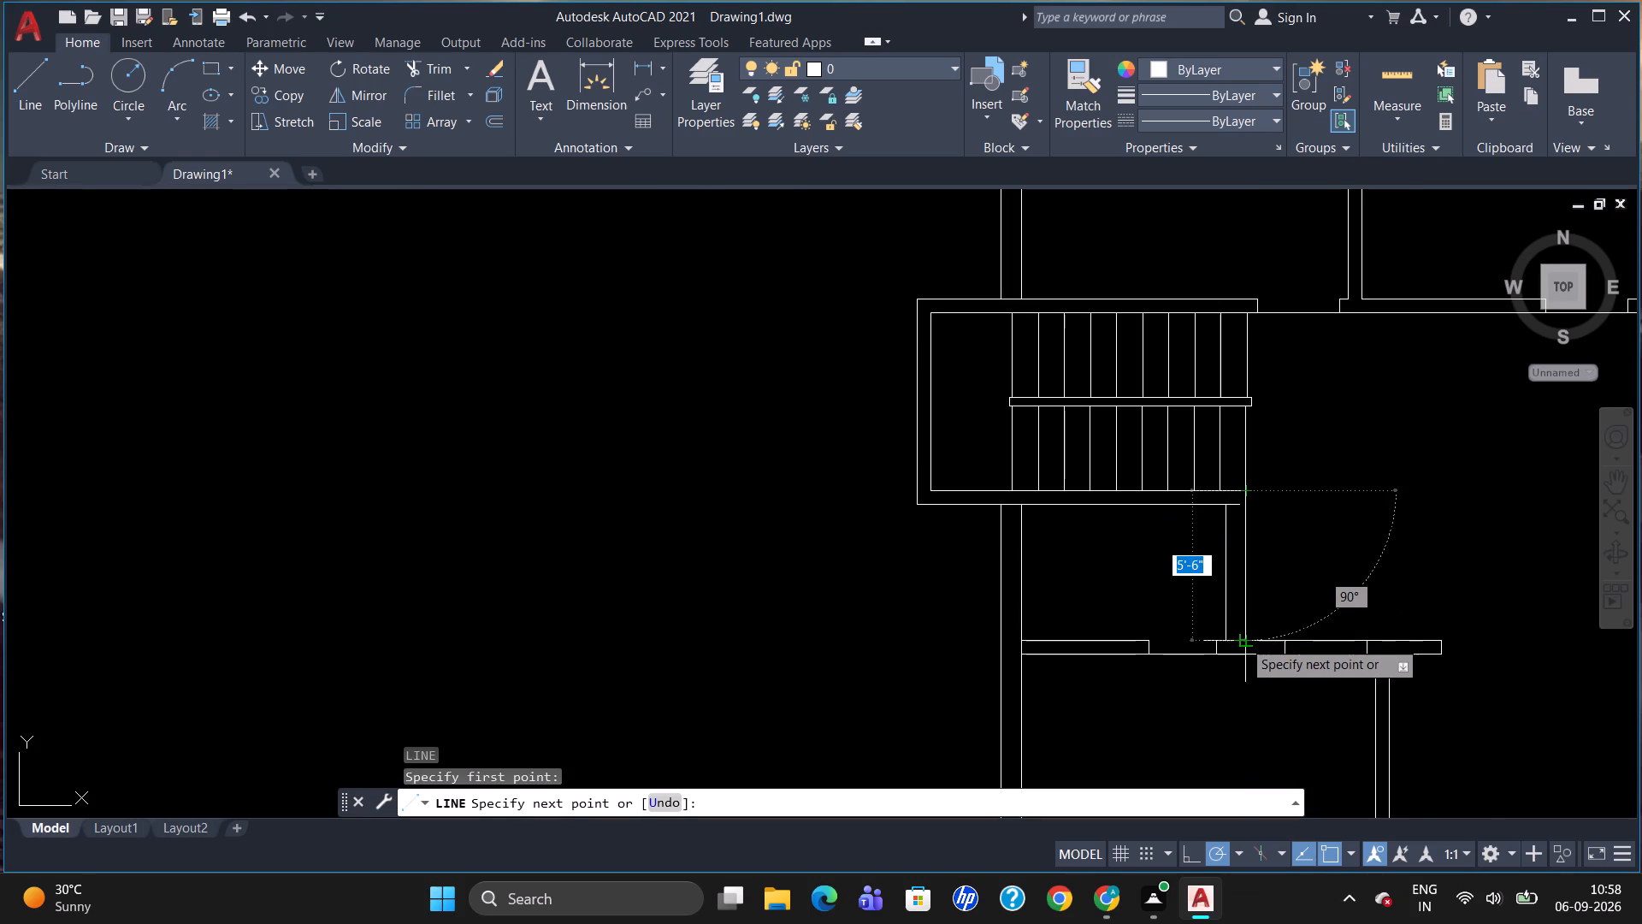
left_click(1252, 638)
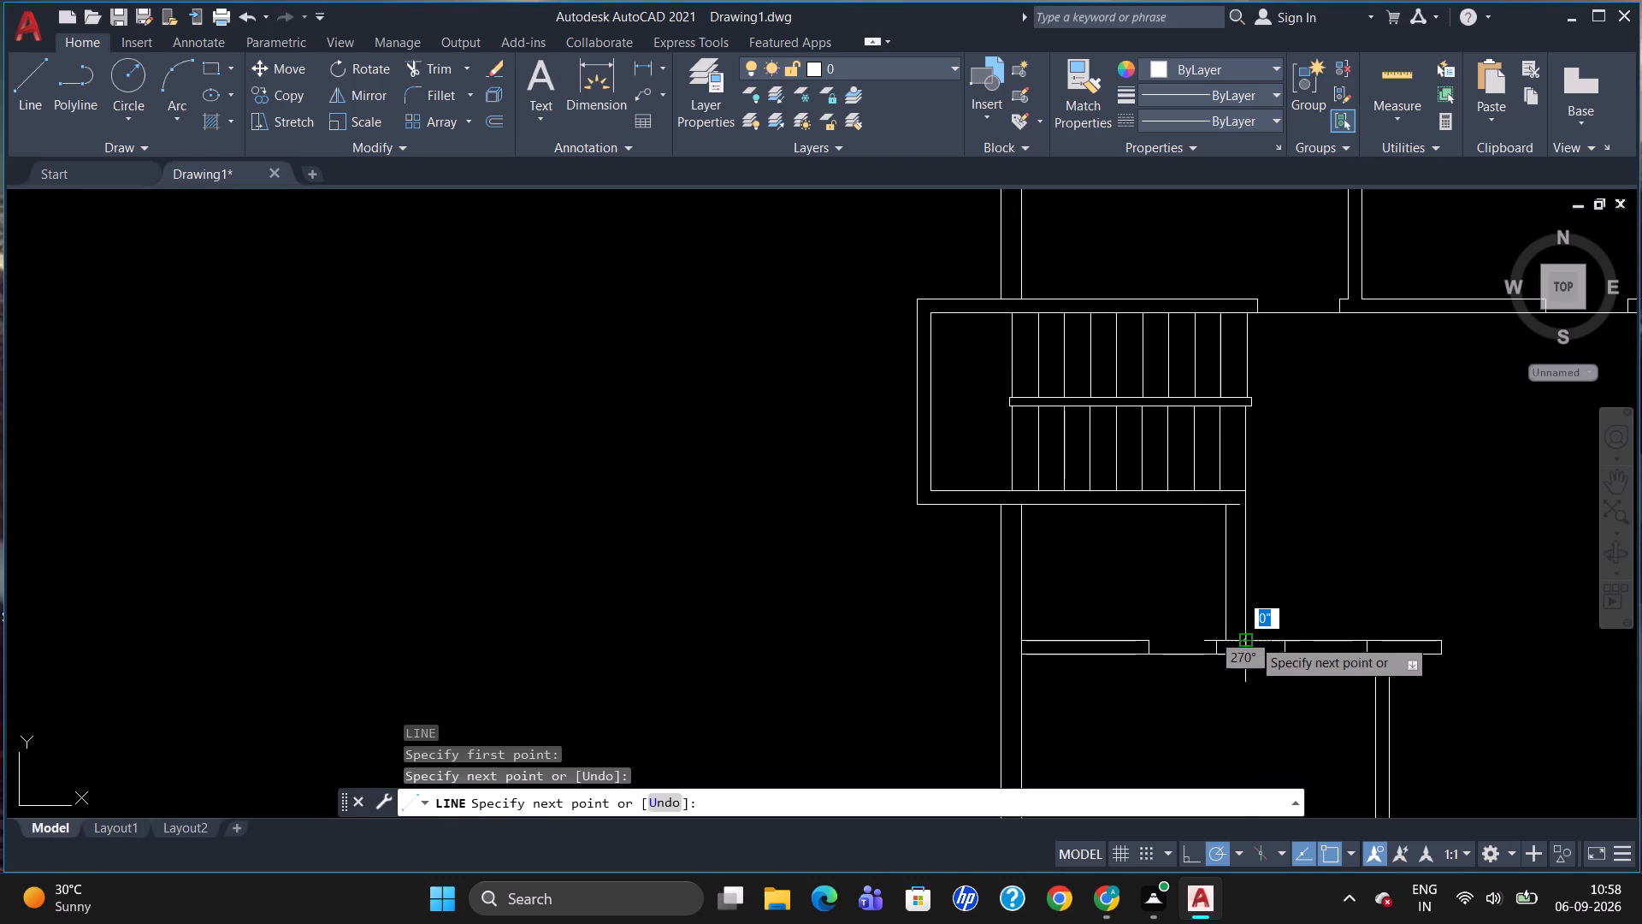
key("Escape")
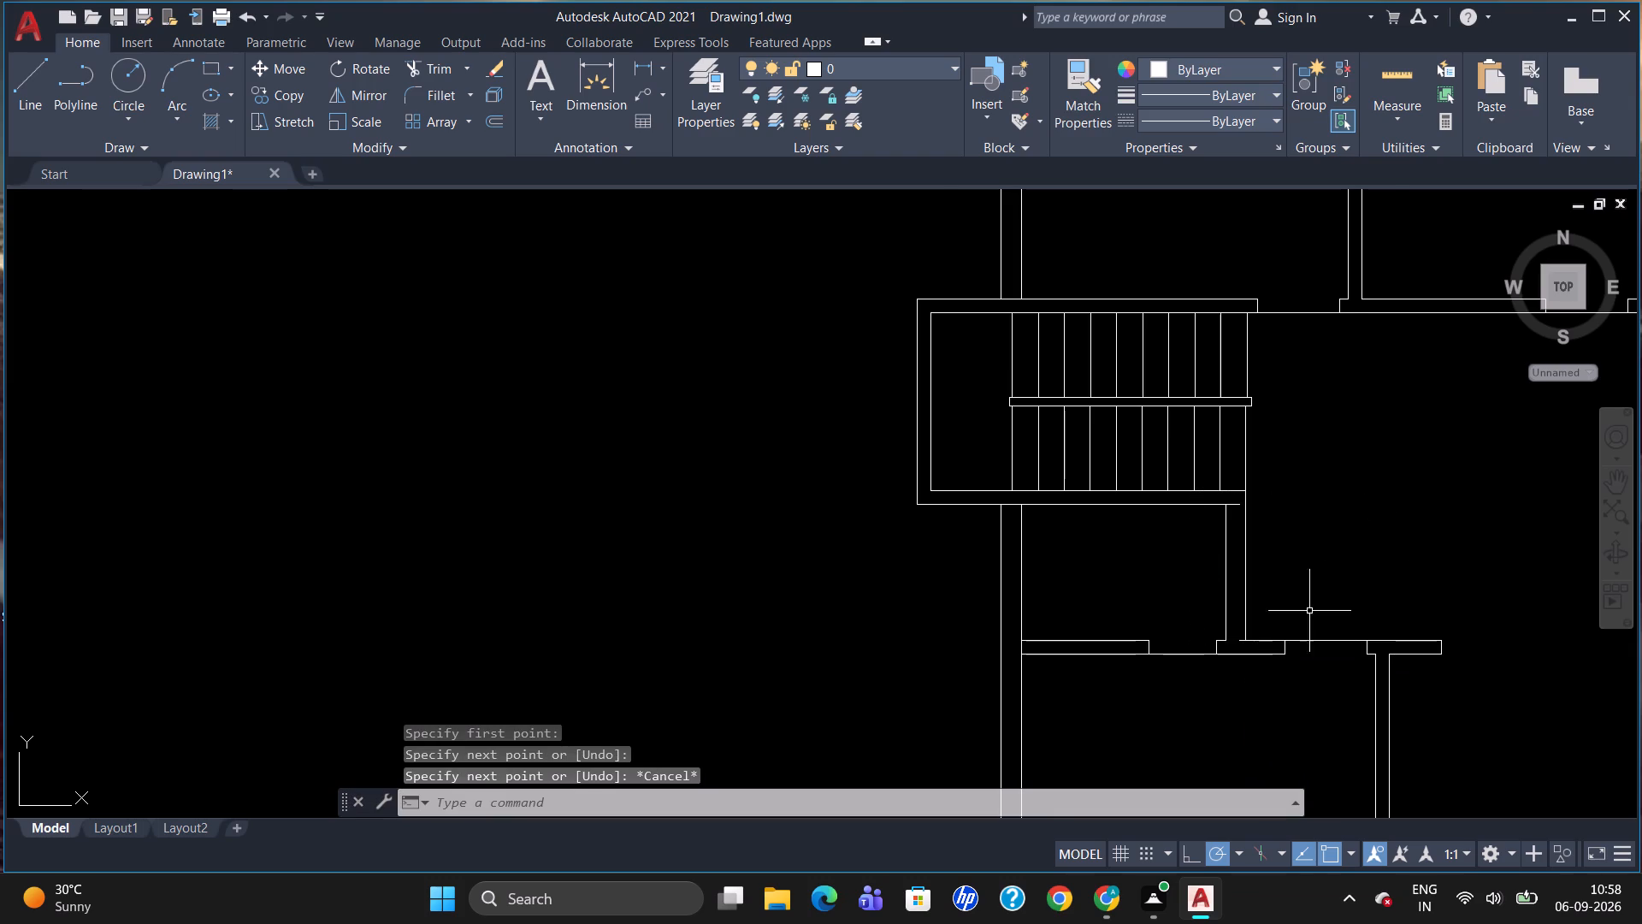
Trim the two horizontal stubs left inside the wall south of the stair, at its top and bottom corners.
scroll(1266, 651, "up", 2)
type("TR")
key("Return")
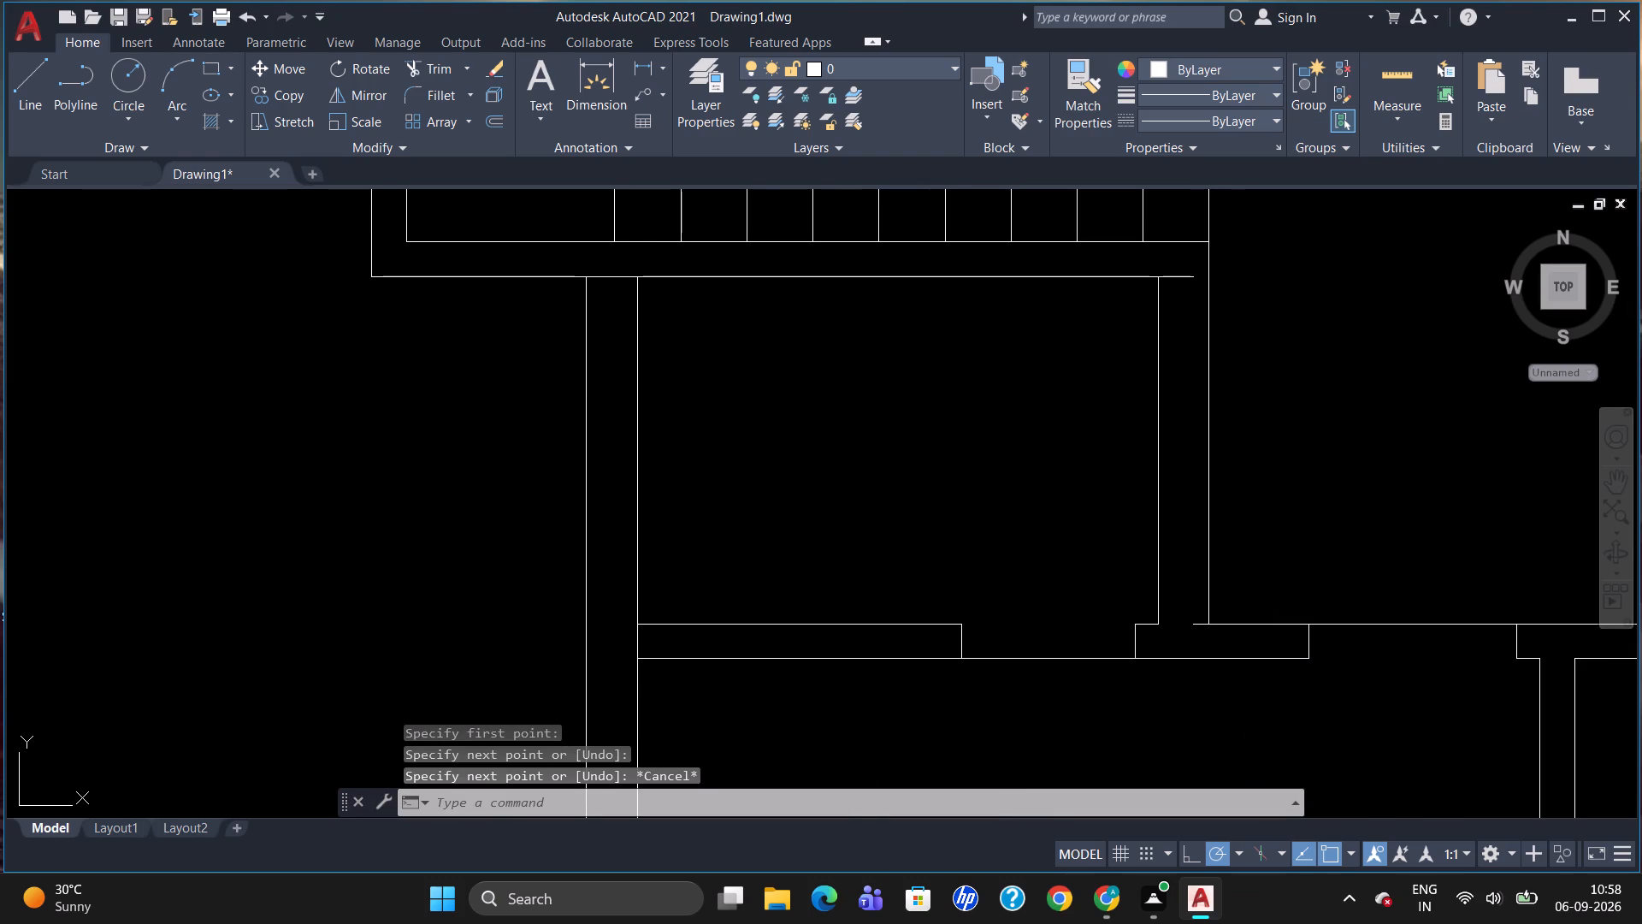
key("Return")
left_click(1199, 625)
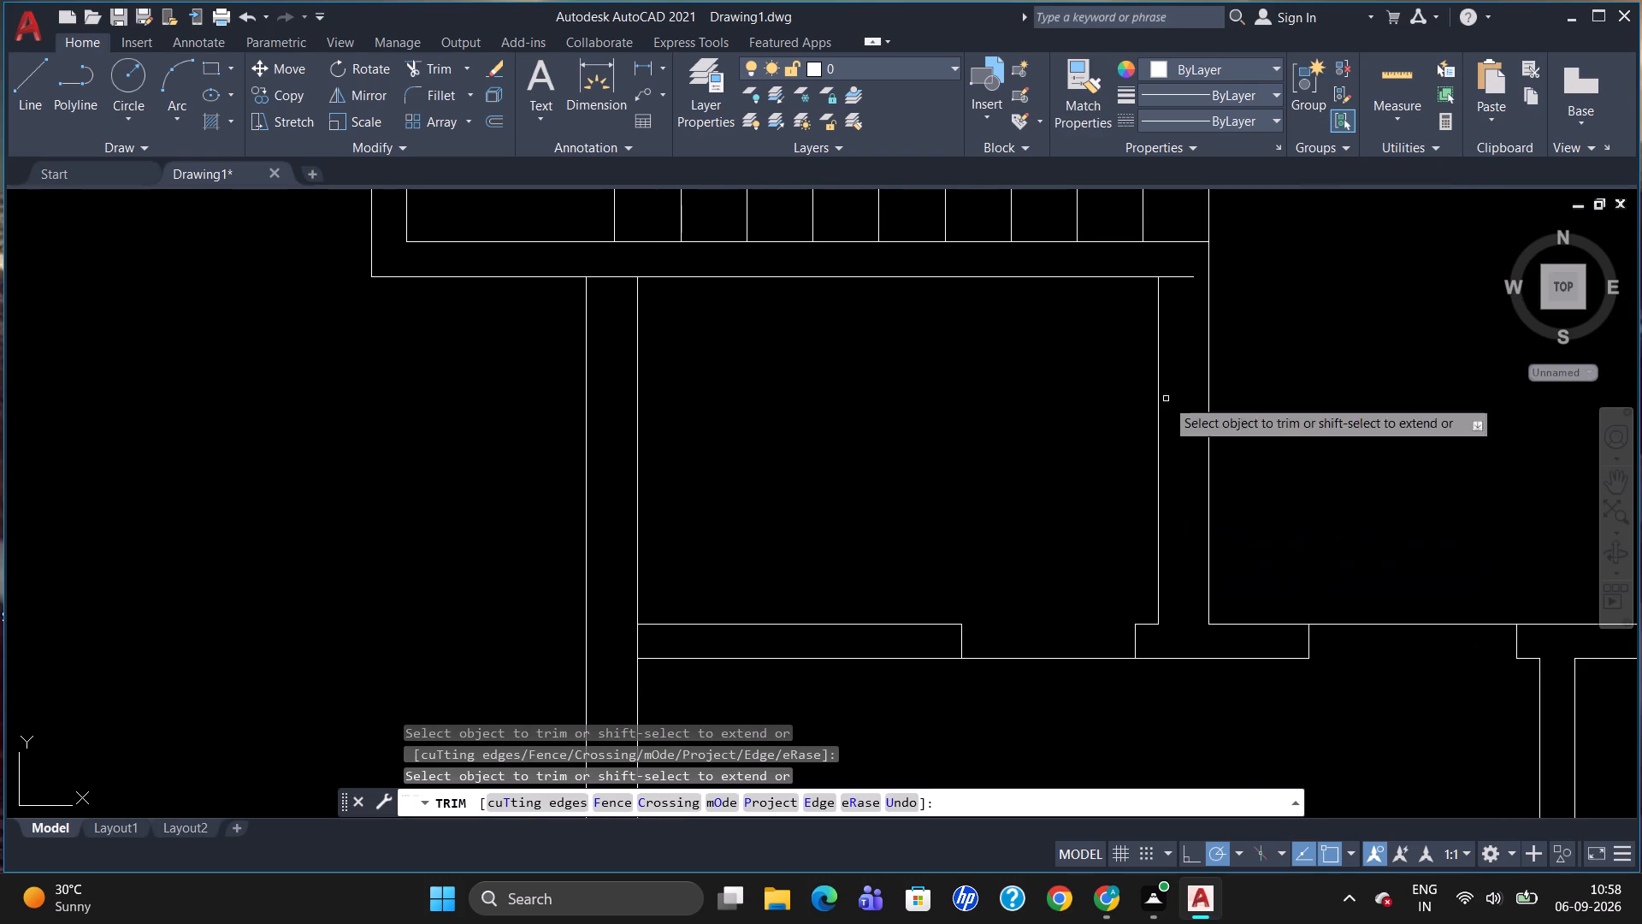
left_click(1180, 278)
key("Escape")
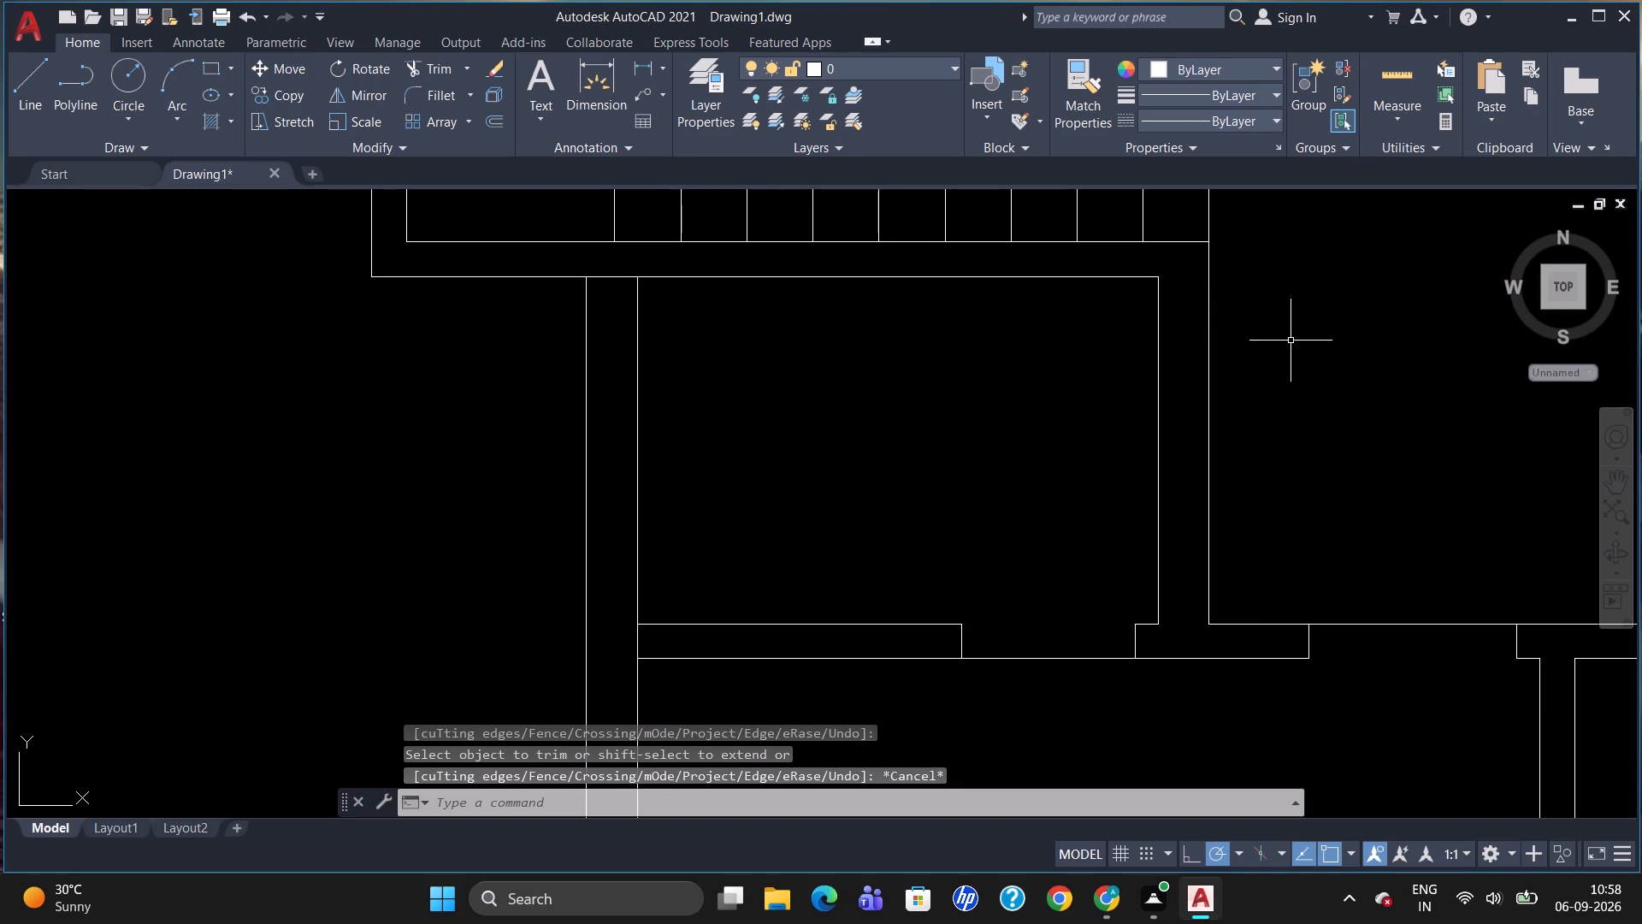
Draw a horizontal direction line from the midpoint of the lower flight's easternmost tread to just past its westernmost tread.
scroll(1277, 388, "down", 2)
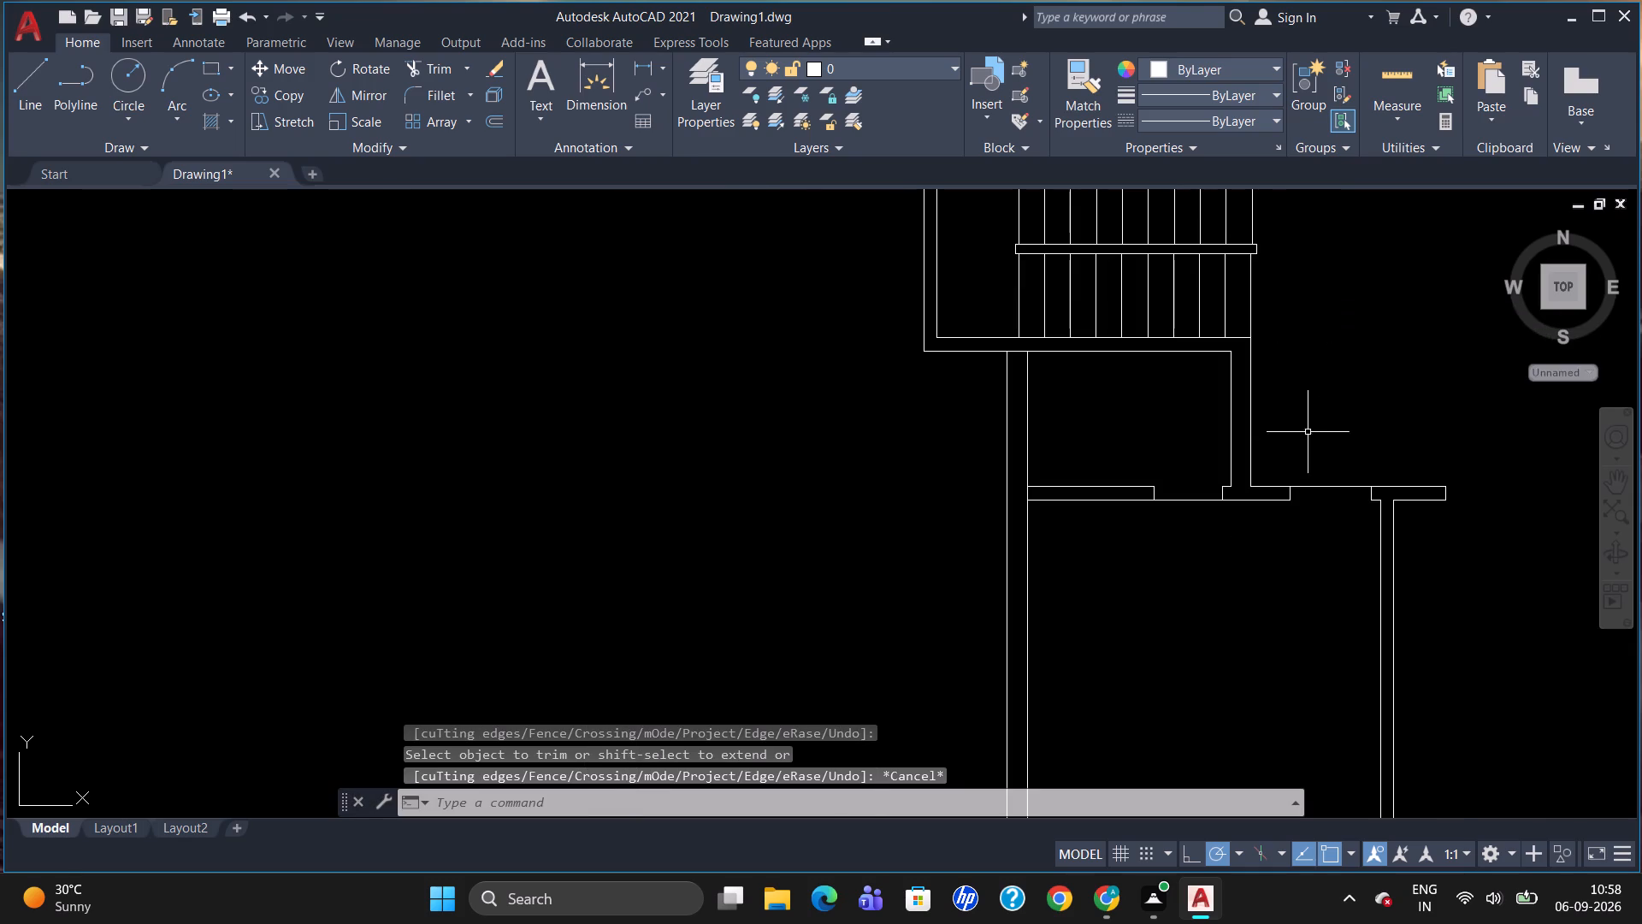
scroll(1267, 459, "down", 1)
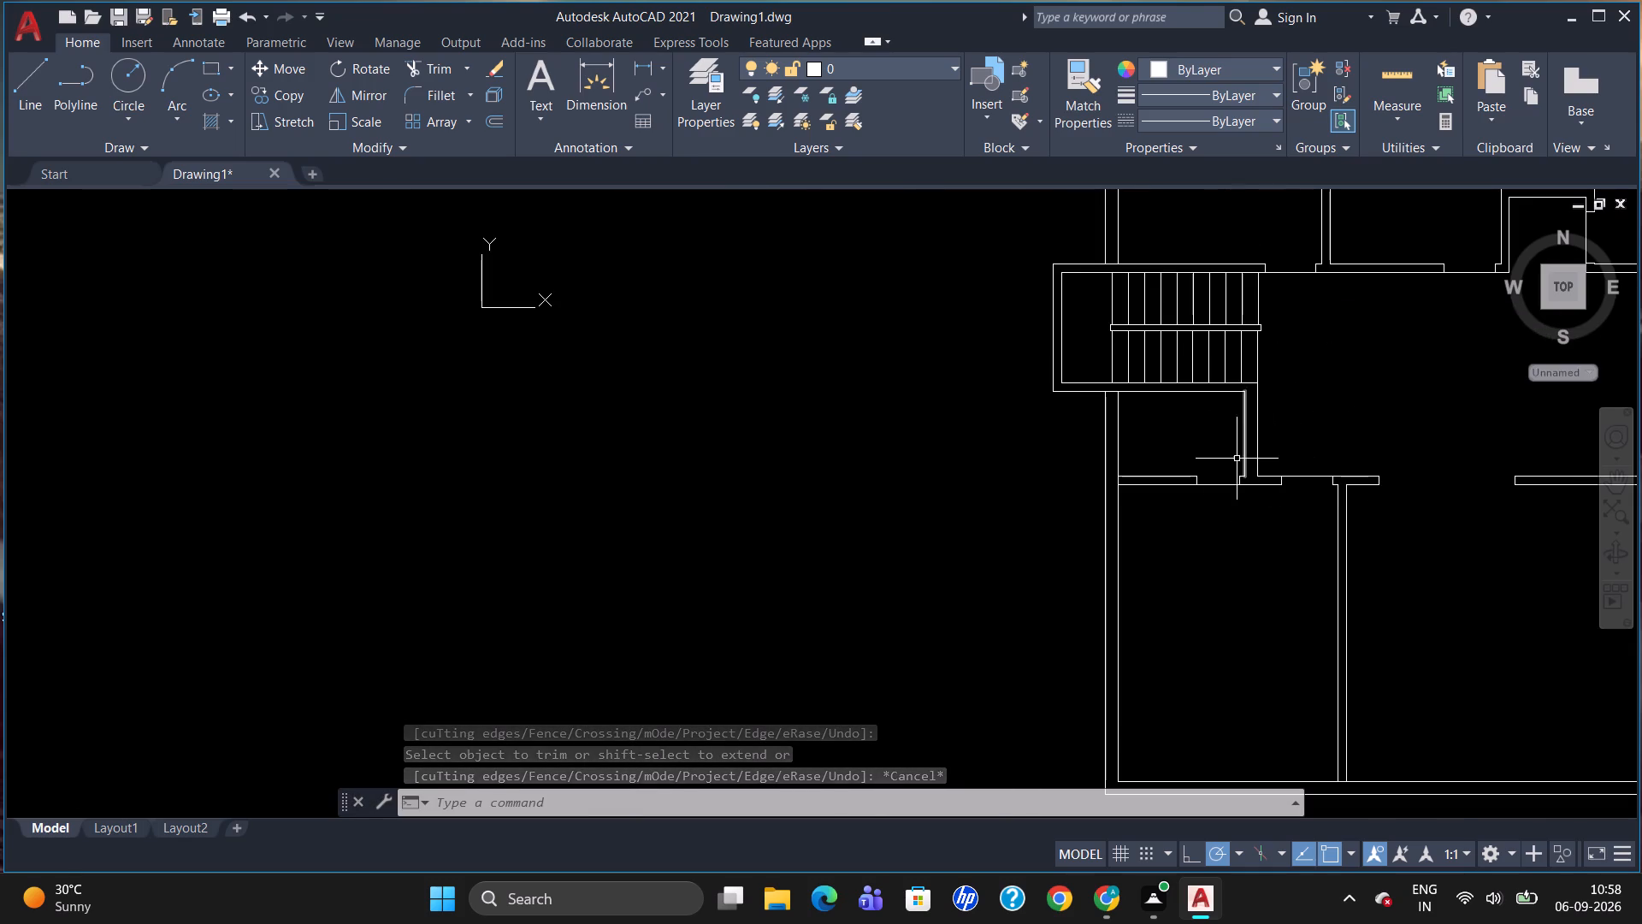
scroll(1200, 454, "down", 2)
scroll(1270, 385, "up", 2)
scroll(1156, 499, "up", 1)
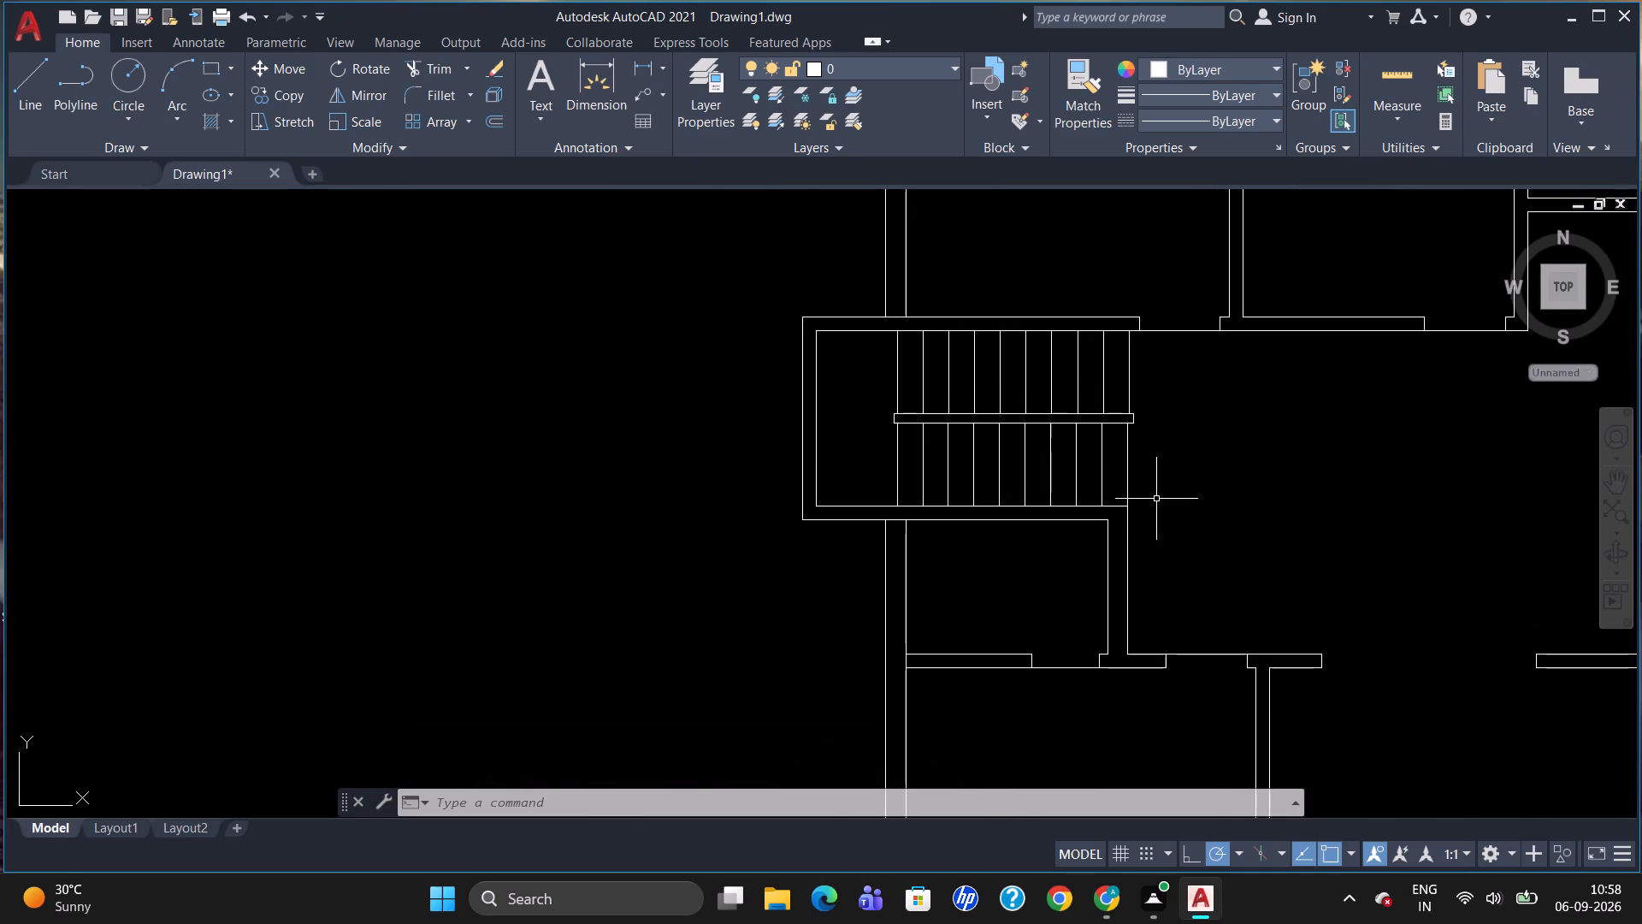
key("l")
key("Return")
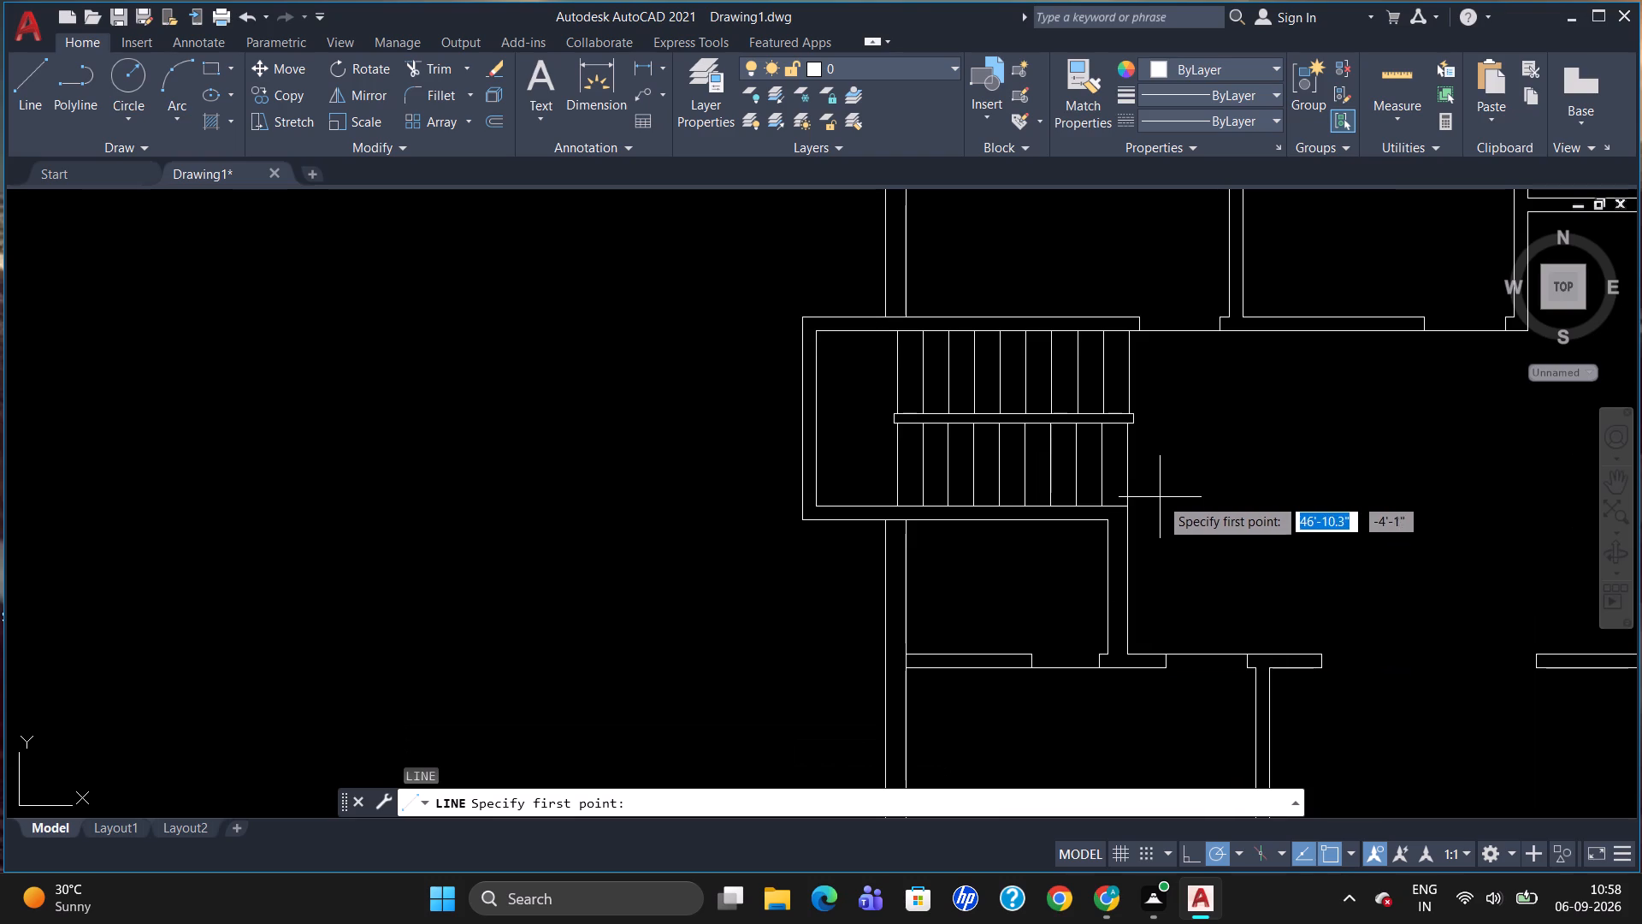
left_click(1124, 466)
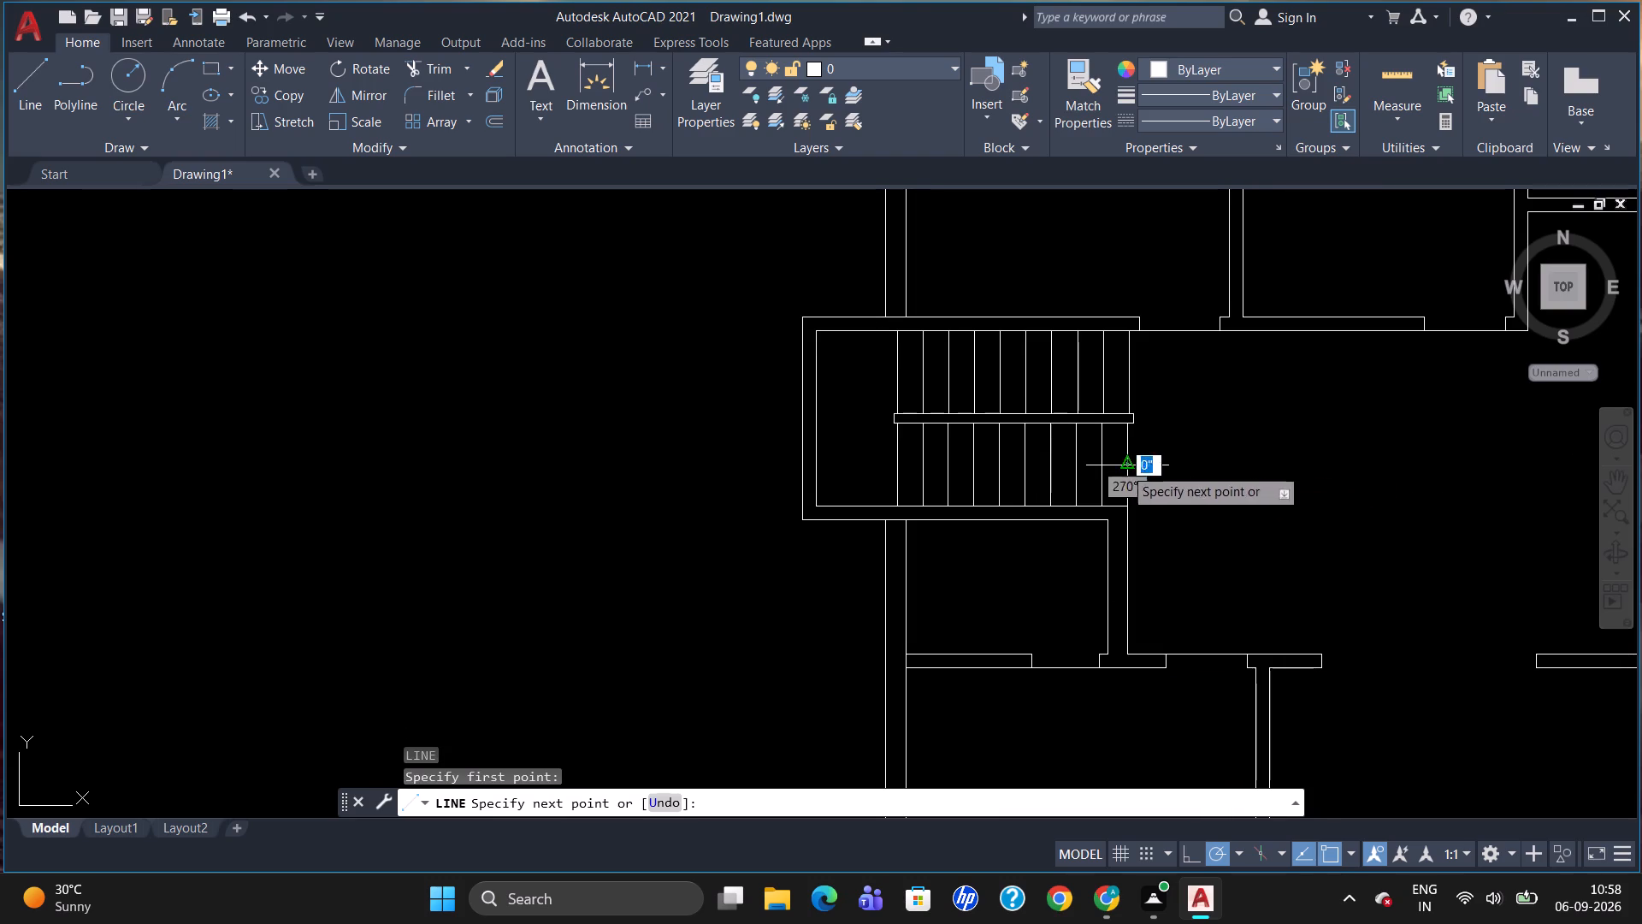
left_click(882, 461)
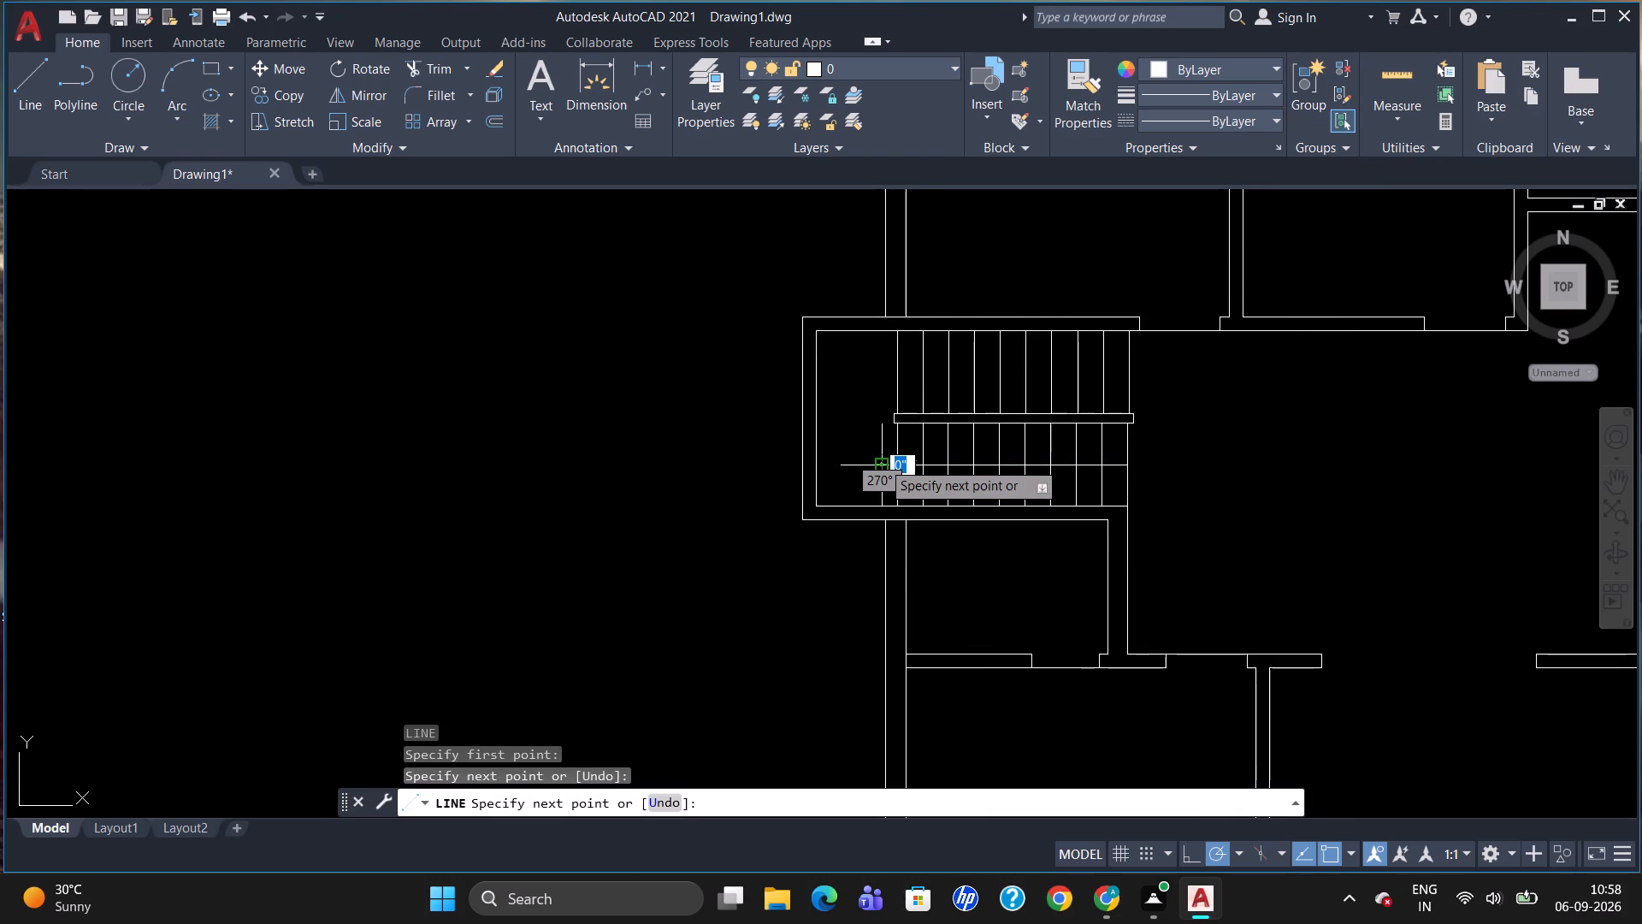
key("Escape")
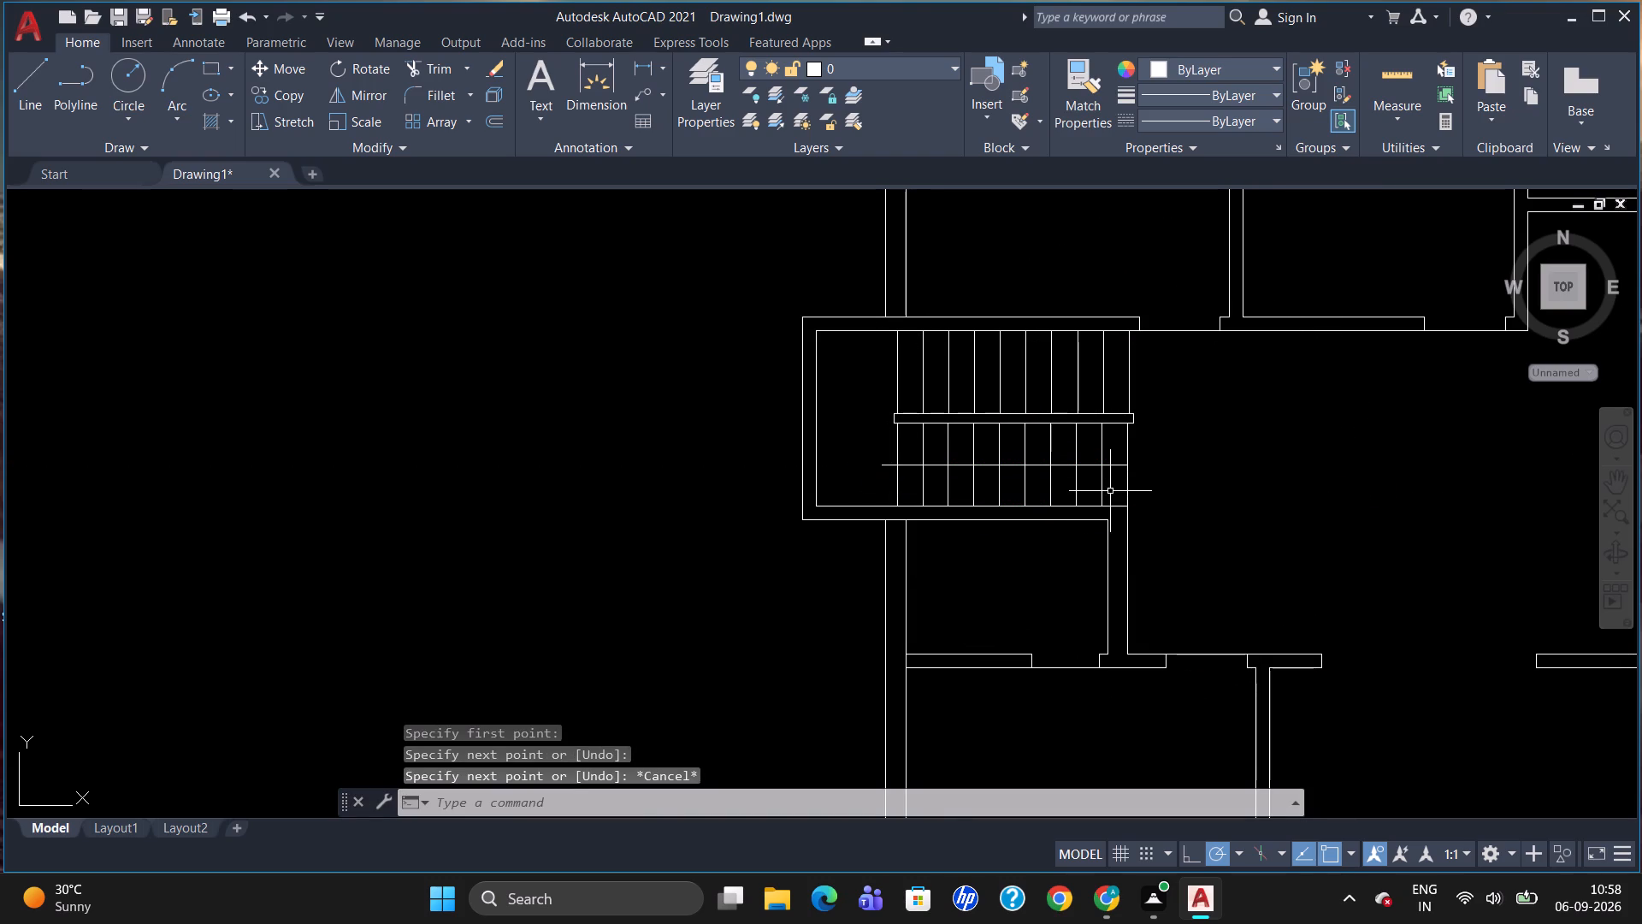
Draw the arrowhead's upper stroke from the direction line's west end, about 5.5" long at 60°.
key("l")
key("Return")
scroll(889, 459, "up", 1)
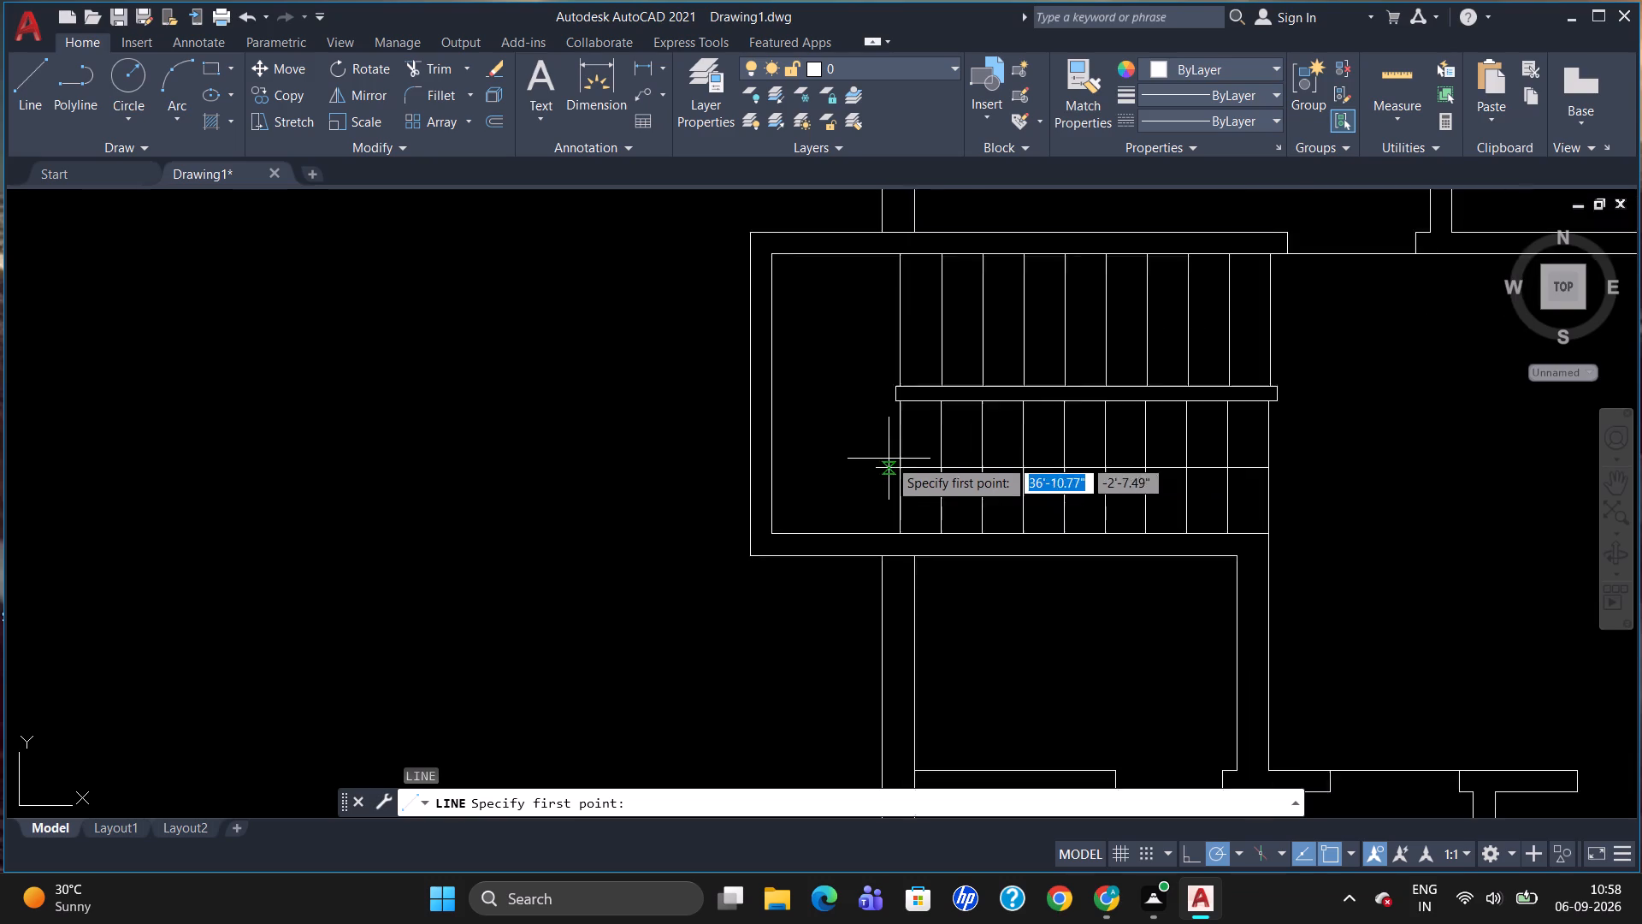
scroll(889, 459, "up", 1)
left_click(867, 469)
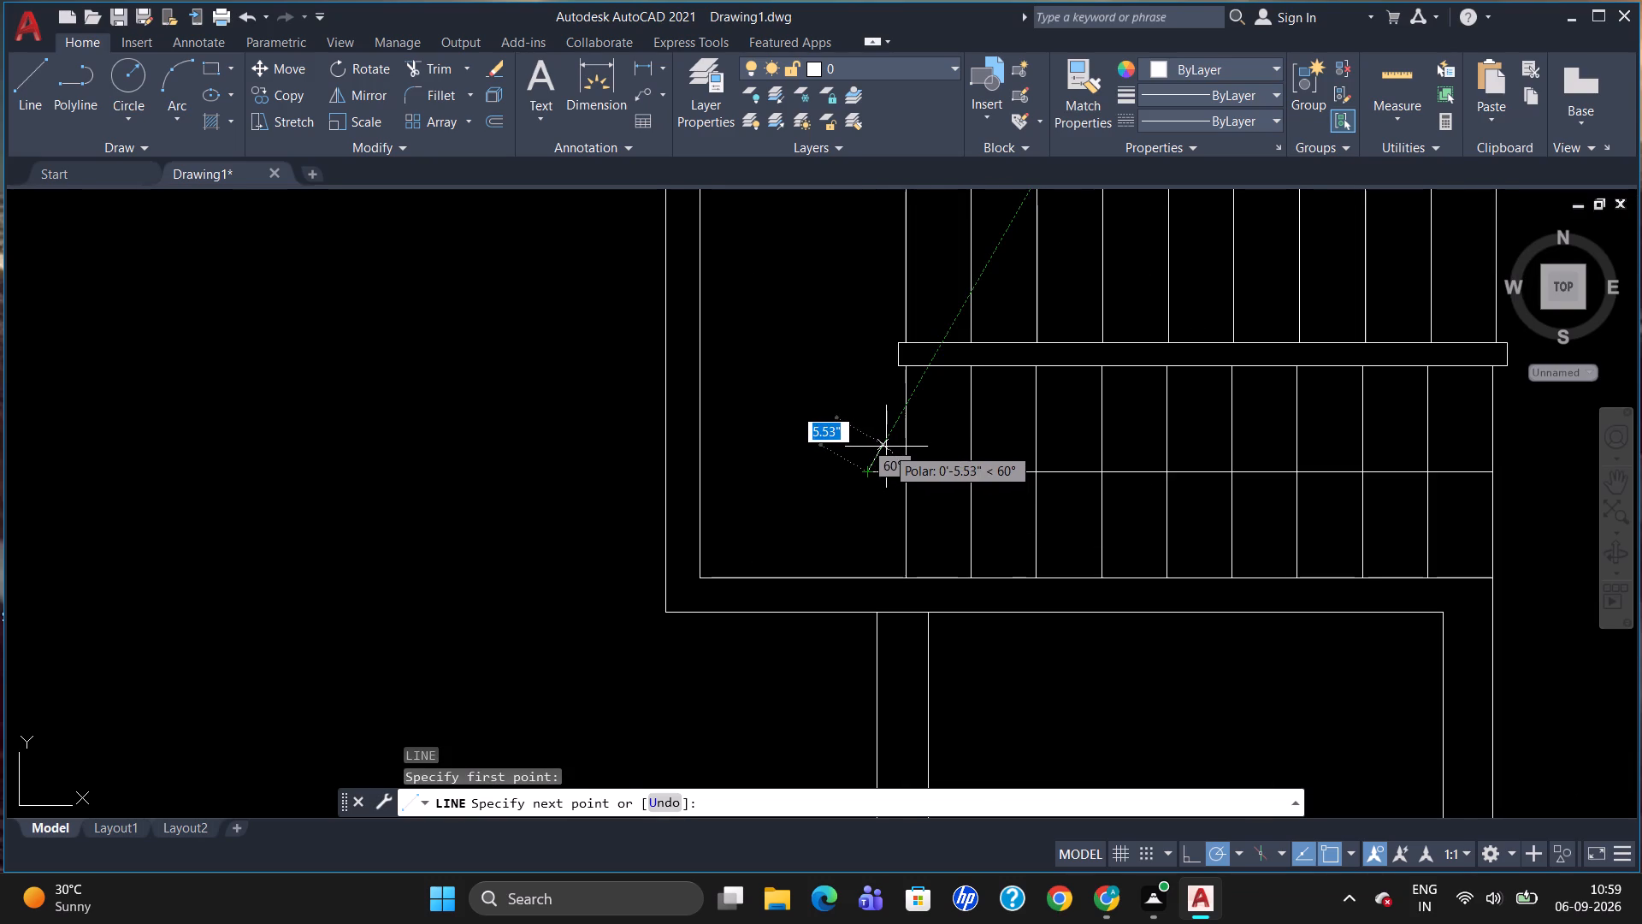
left_click(886, 447)
key("Escape")
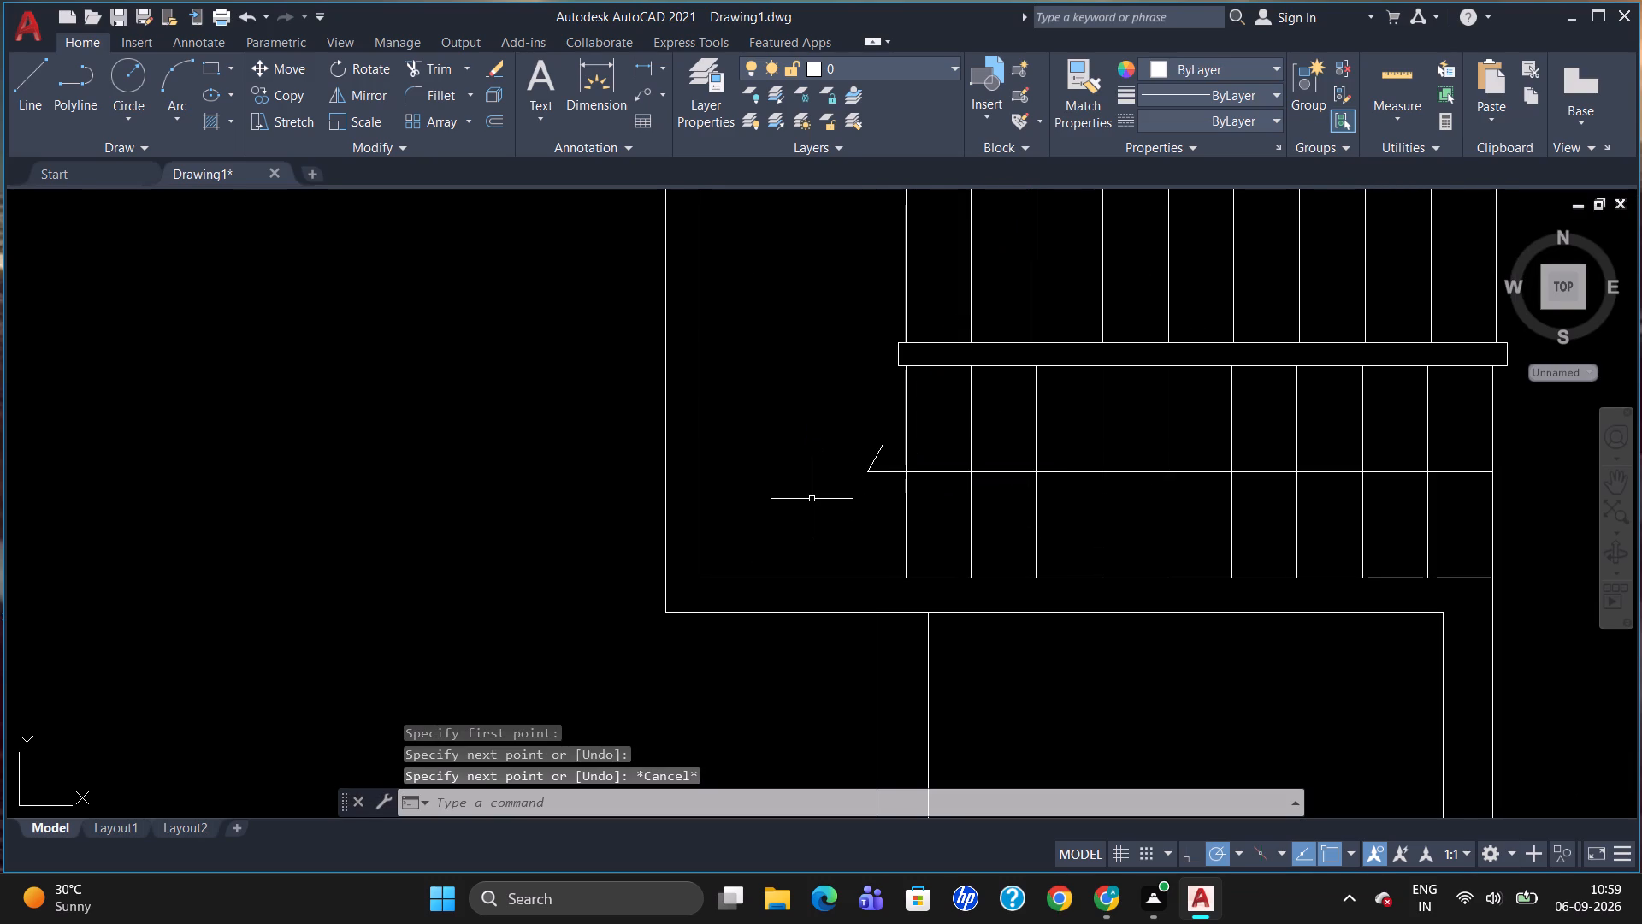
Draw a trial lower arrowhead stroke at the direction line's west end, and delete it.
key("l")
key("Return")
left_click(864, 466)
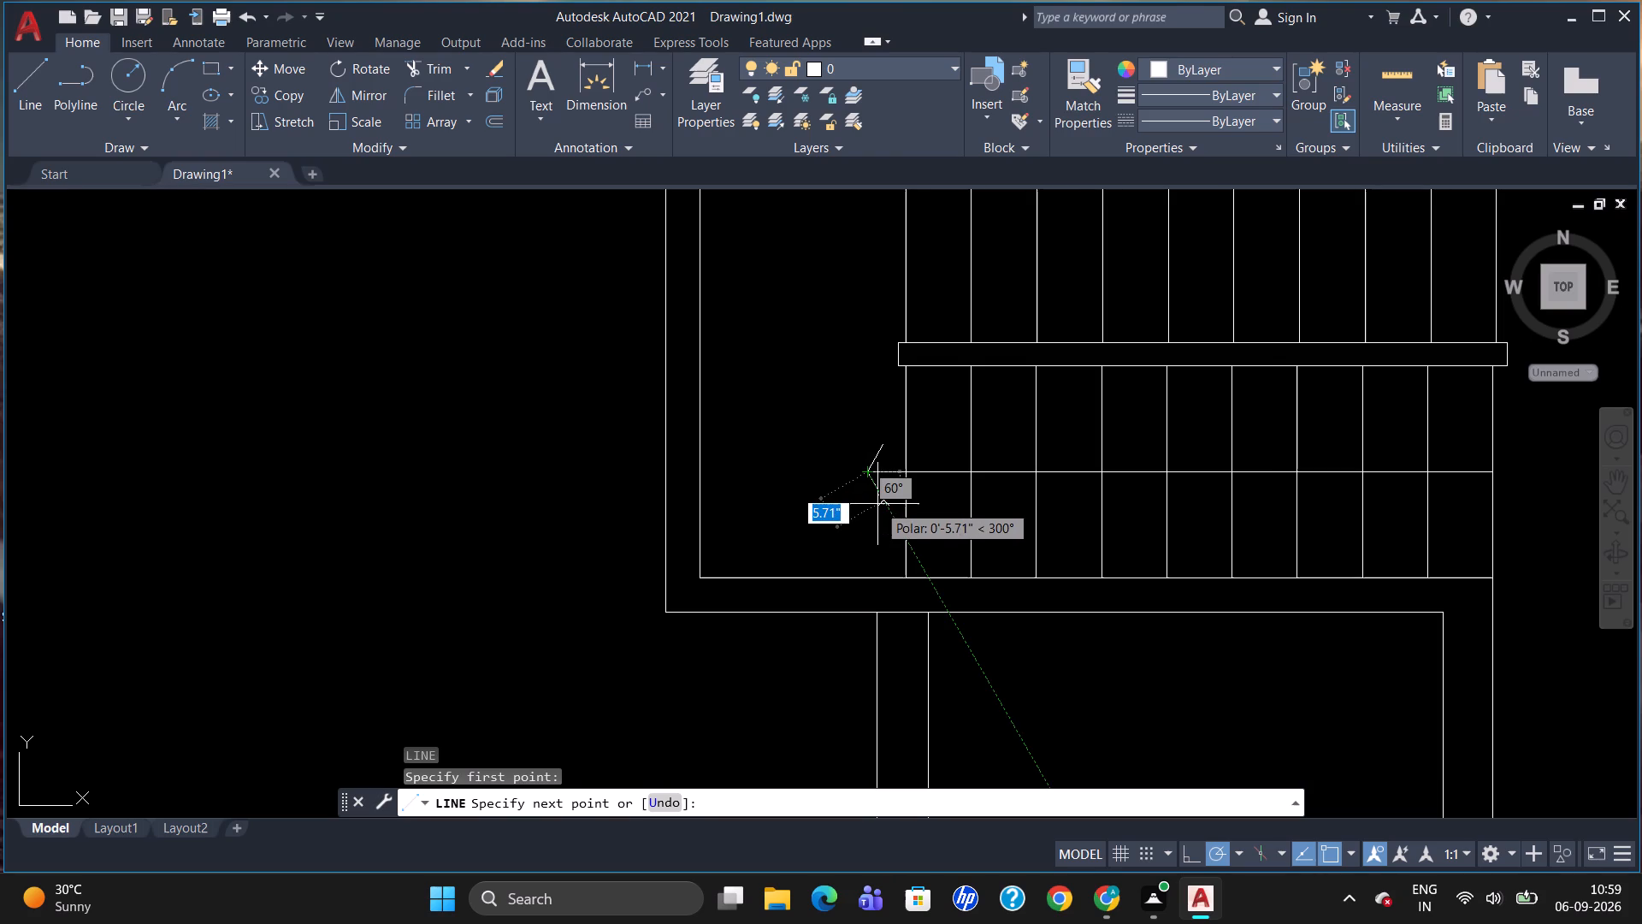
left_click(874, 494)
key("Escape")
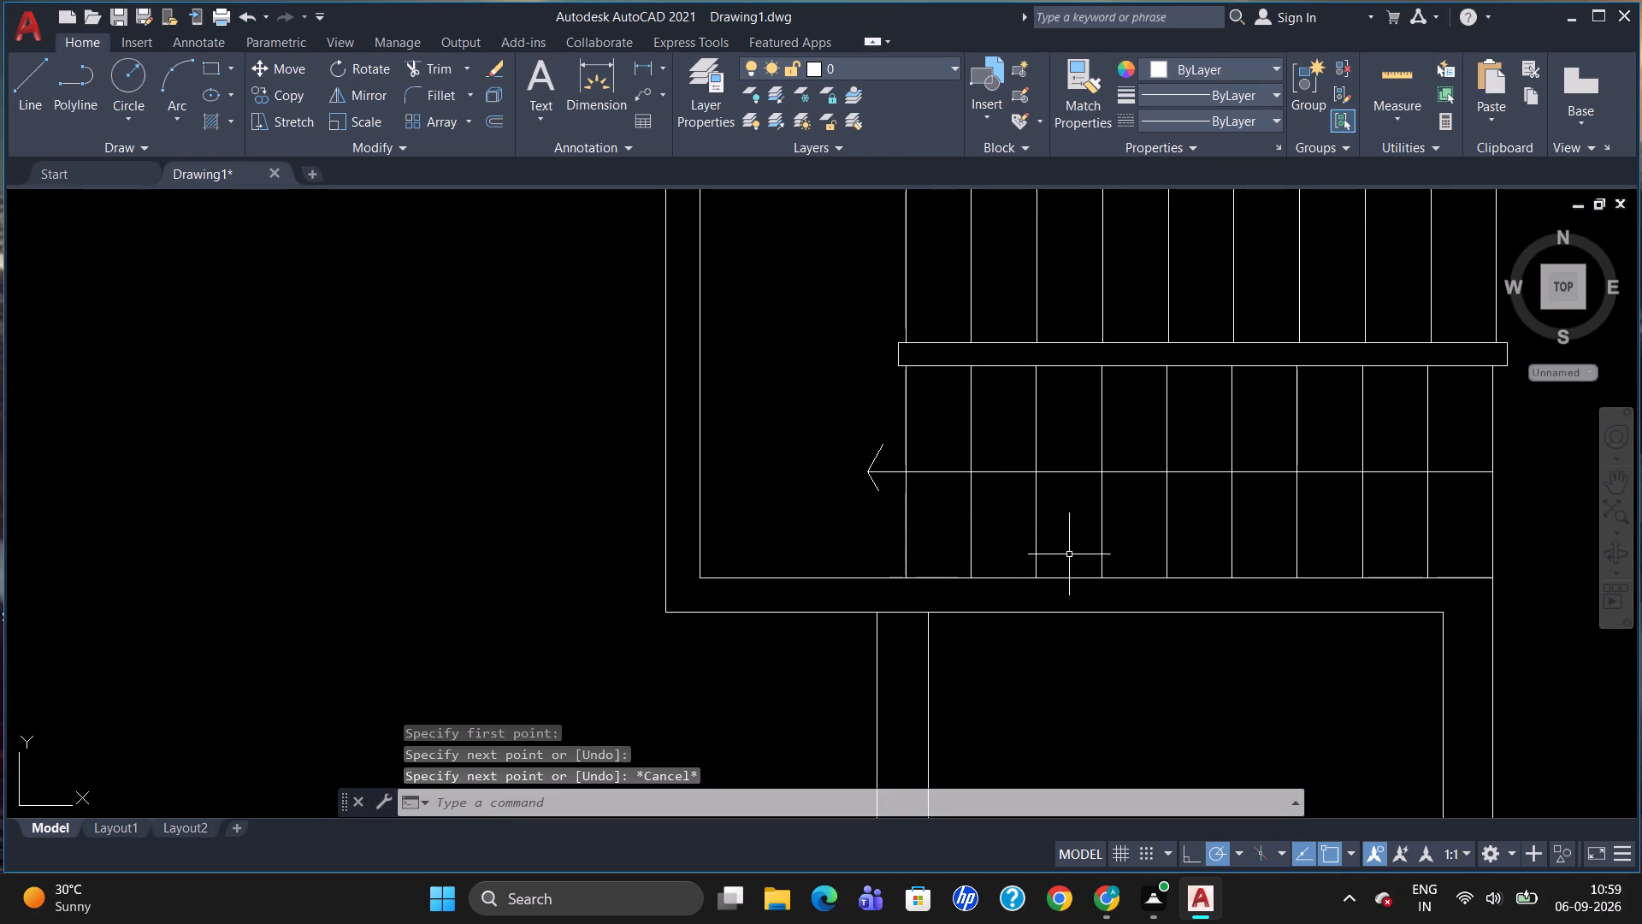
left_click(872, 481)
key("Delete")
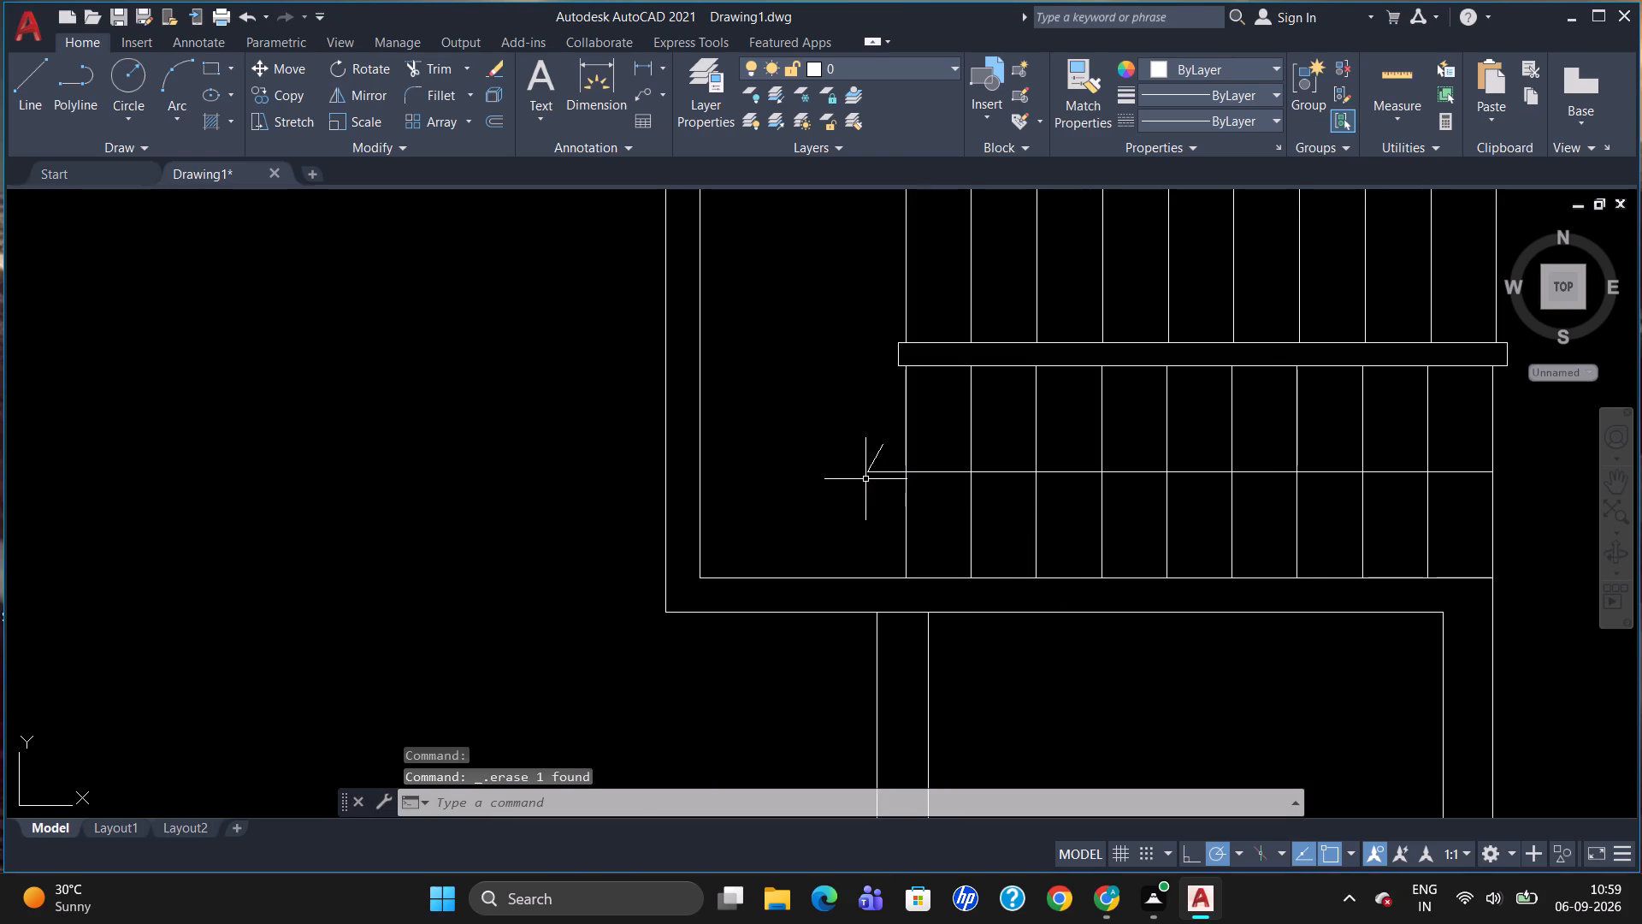
Draw the arrowhead's lower stroke from the direction line's west end, sloping down at 300° to match the upper stroke.
key("l")
key("Return")
left_click(868, 473)
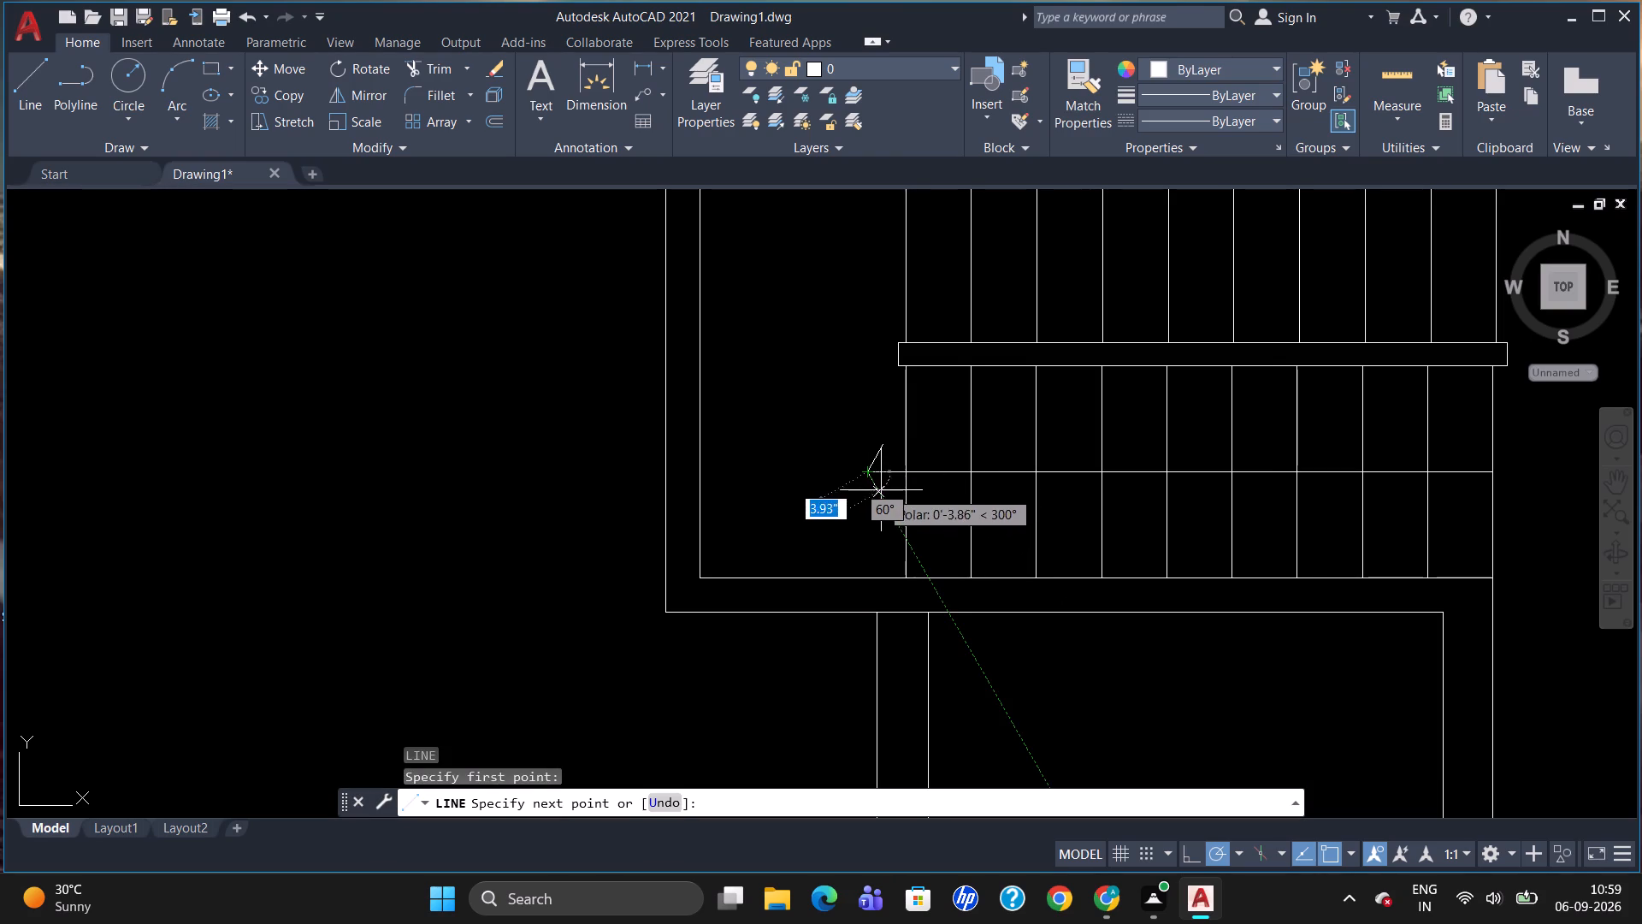
left_click(883, 497)
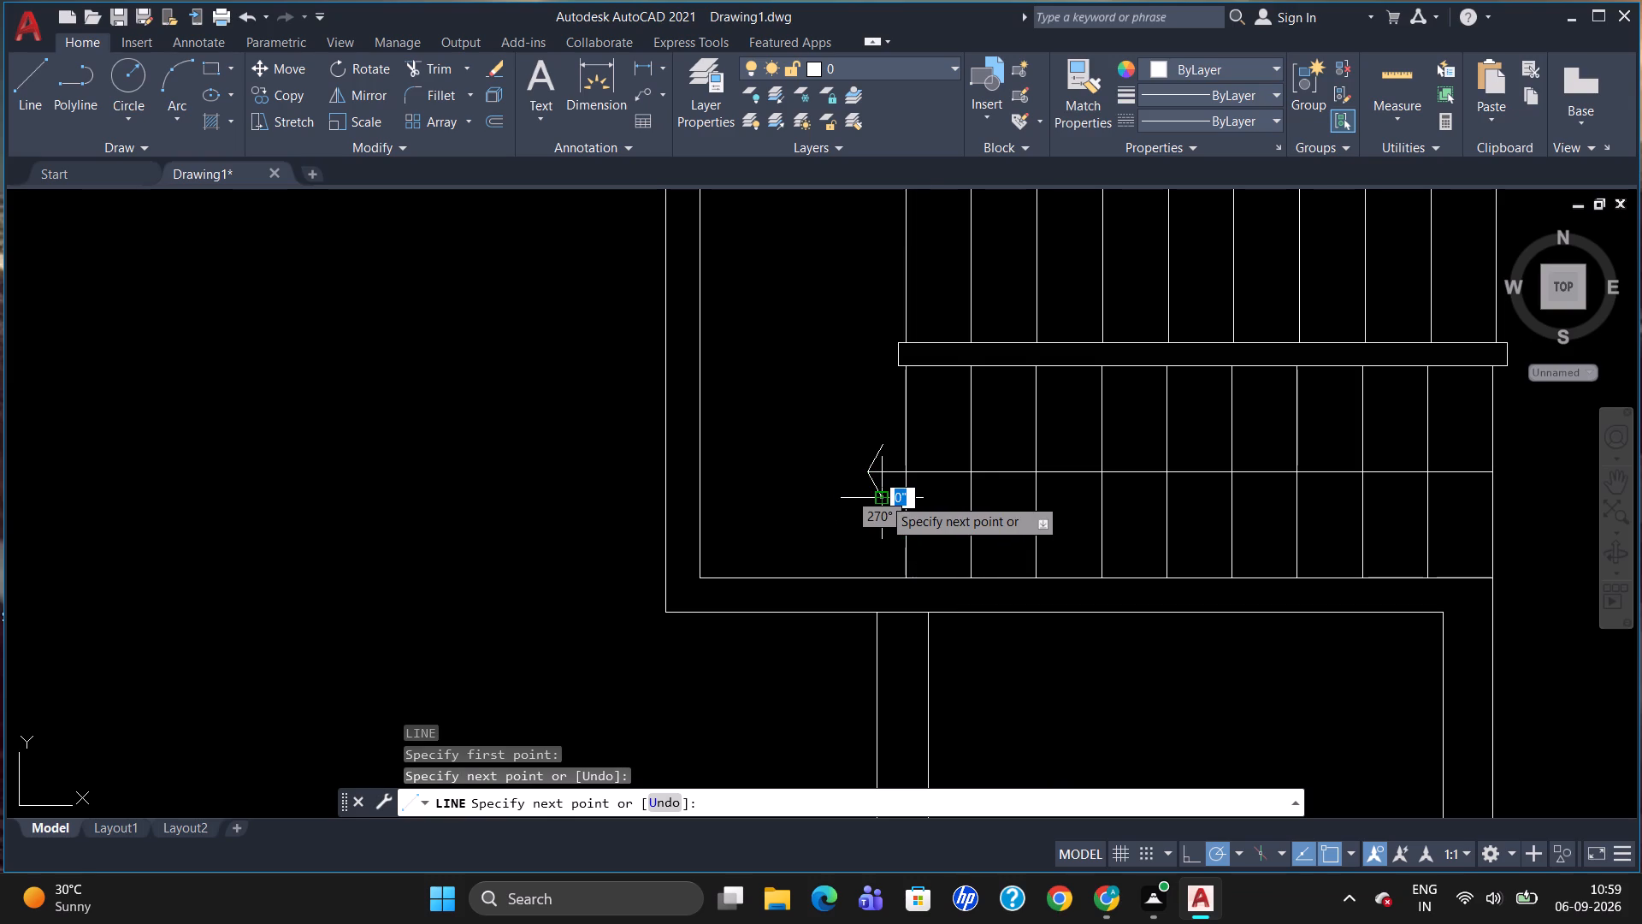
key("Escape")
Extend the stair direction line with a short horizontal line east past the lower flight's easternmost tread.
scroll(1004, 538, "down", 1)
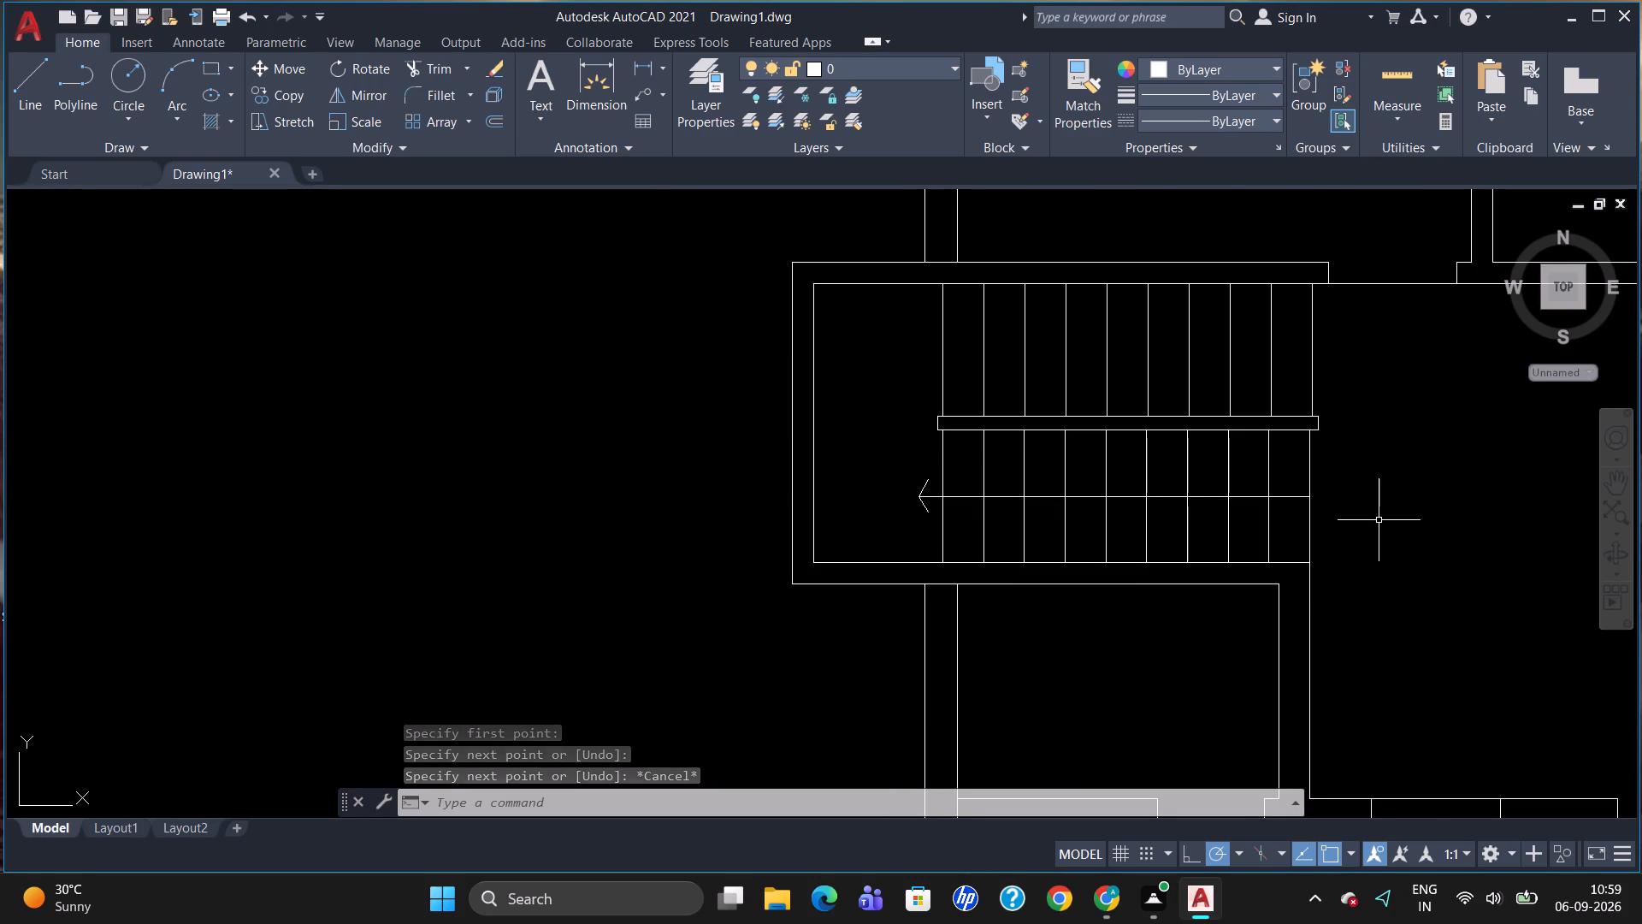
key("l")
key("Return")
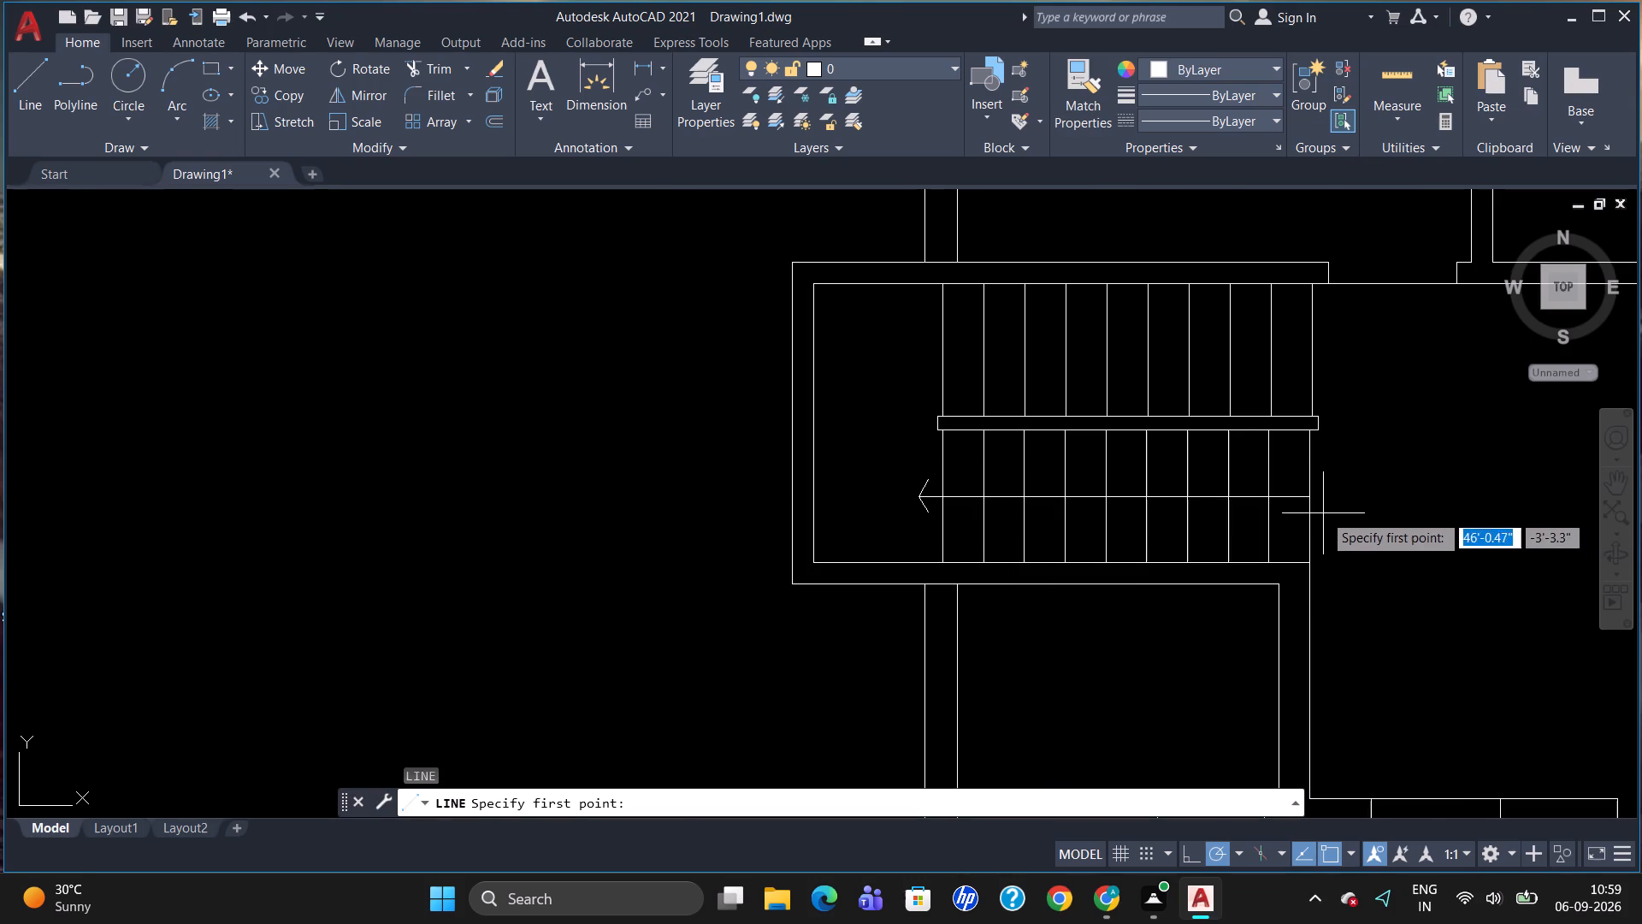
left_click_drag(1305, 496, 1314, 498)
left_click(1334, 495)
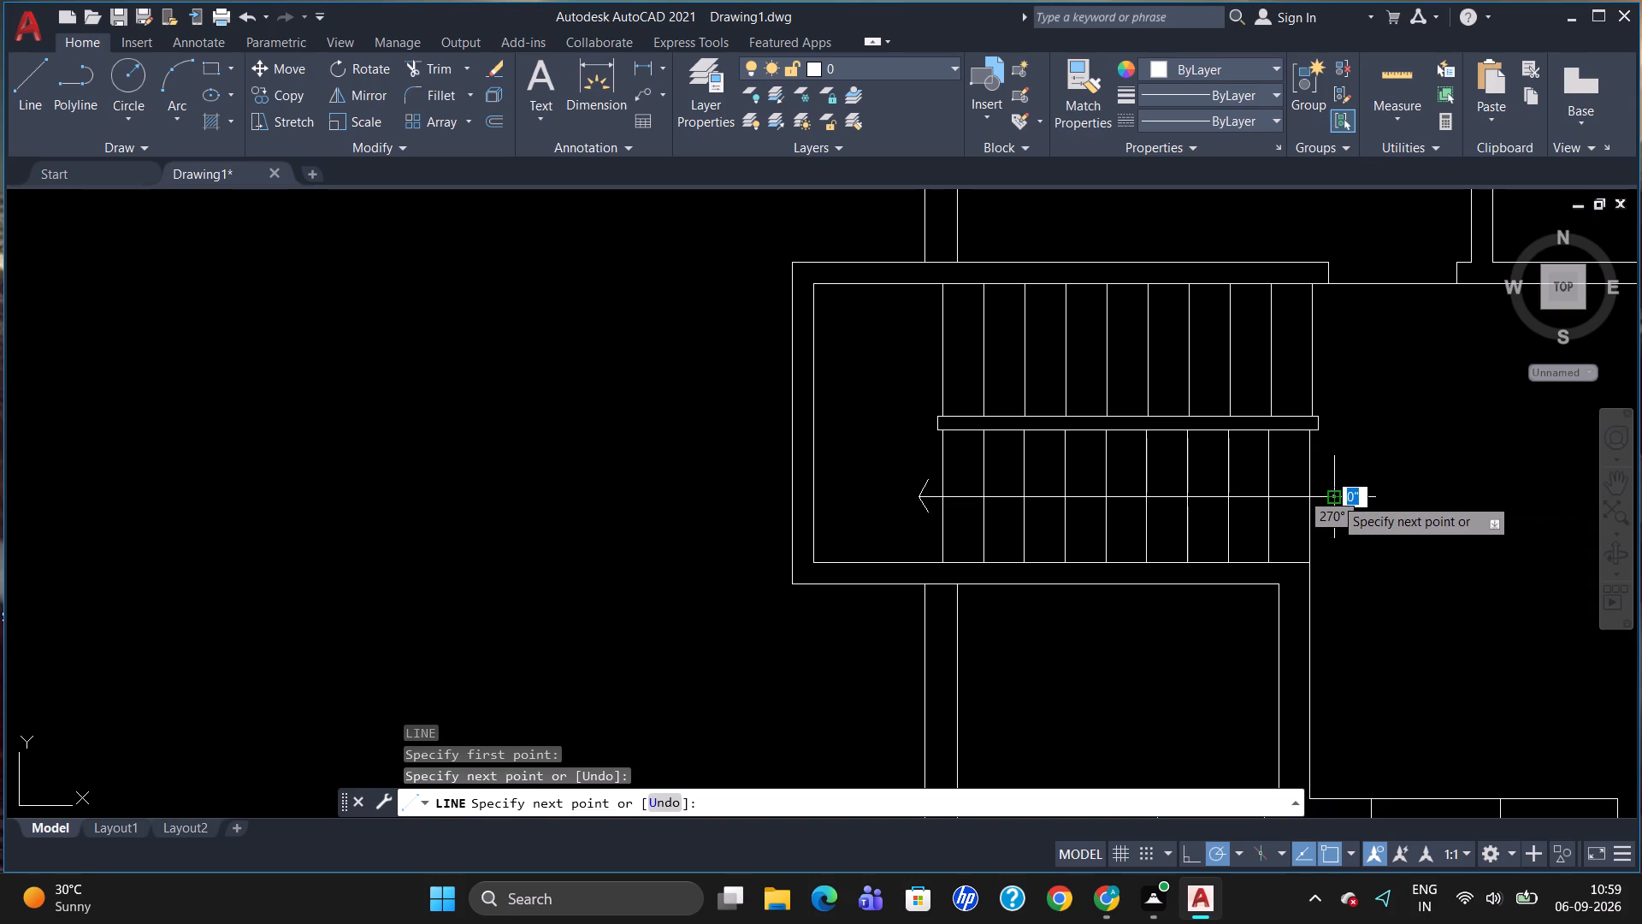
key("Escape")
Insert the Door - Imperial and Toilet - Imperial sample blocks in the empty space west of the floor plan.
scroll(1153, 551, "down", 1)
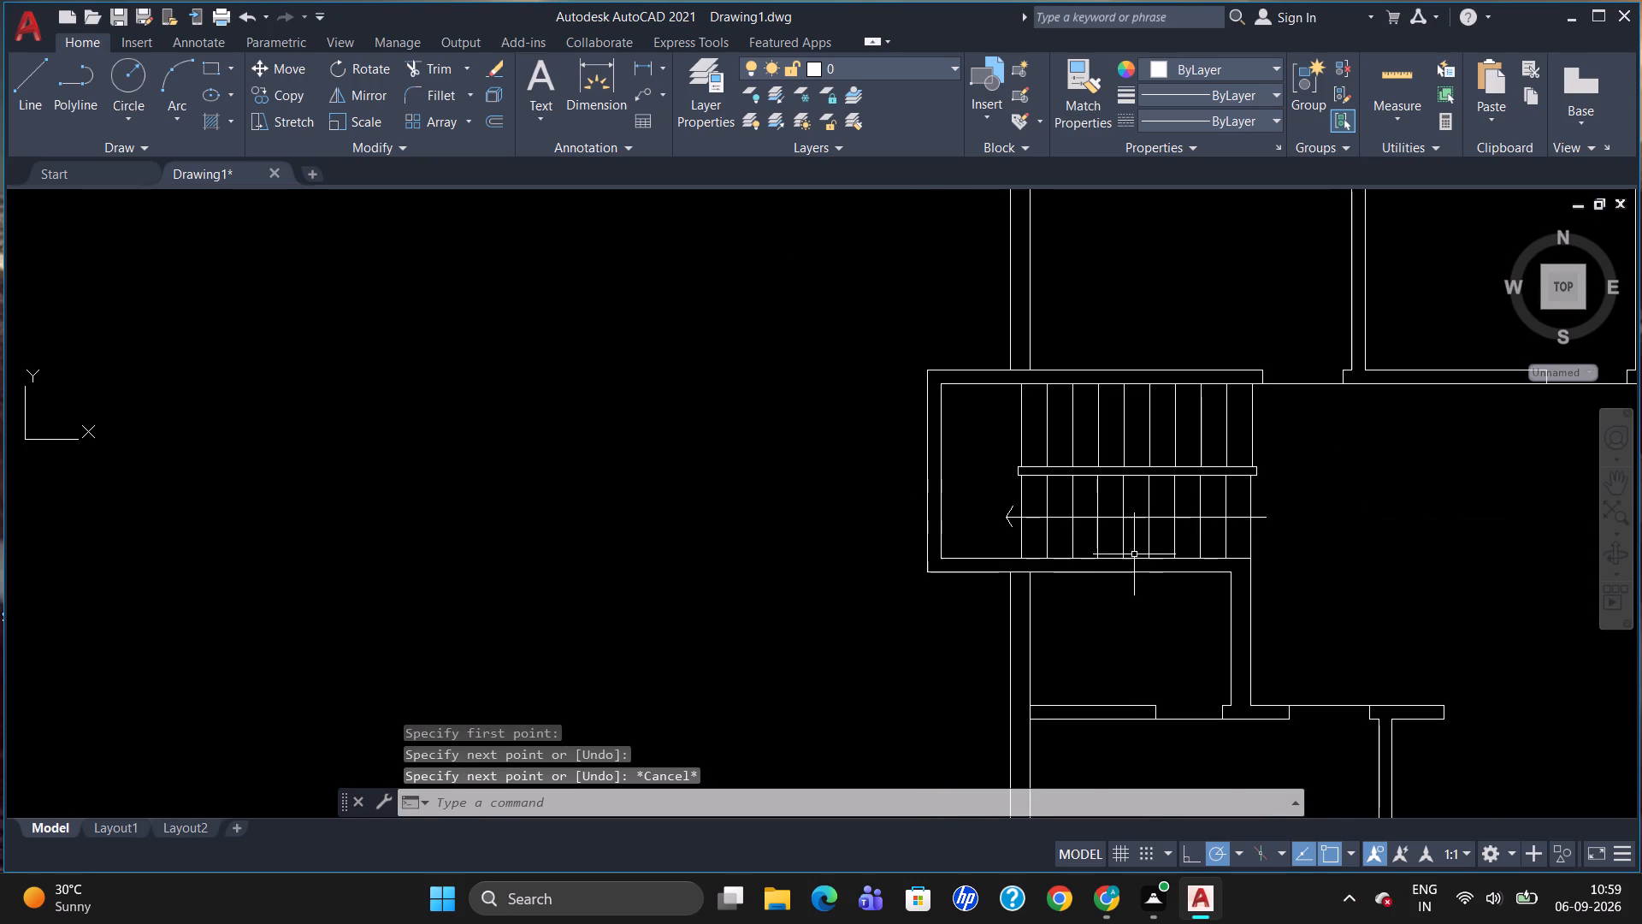
scroll(1134, 554, "down", 2)
scroll(1278, 559, "up", 1)
scroll(1021, 500, "down", 2)
scroll(1226, 605, "up", 1)
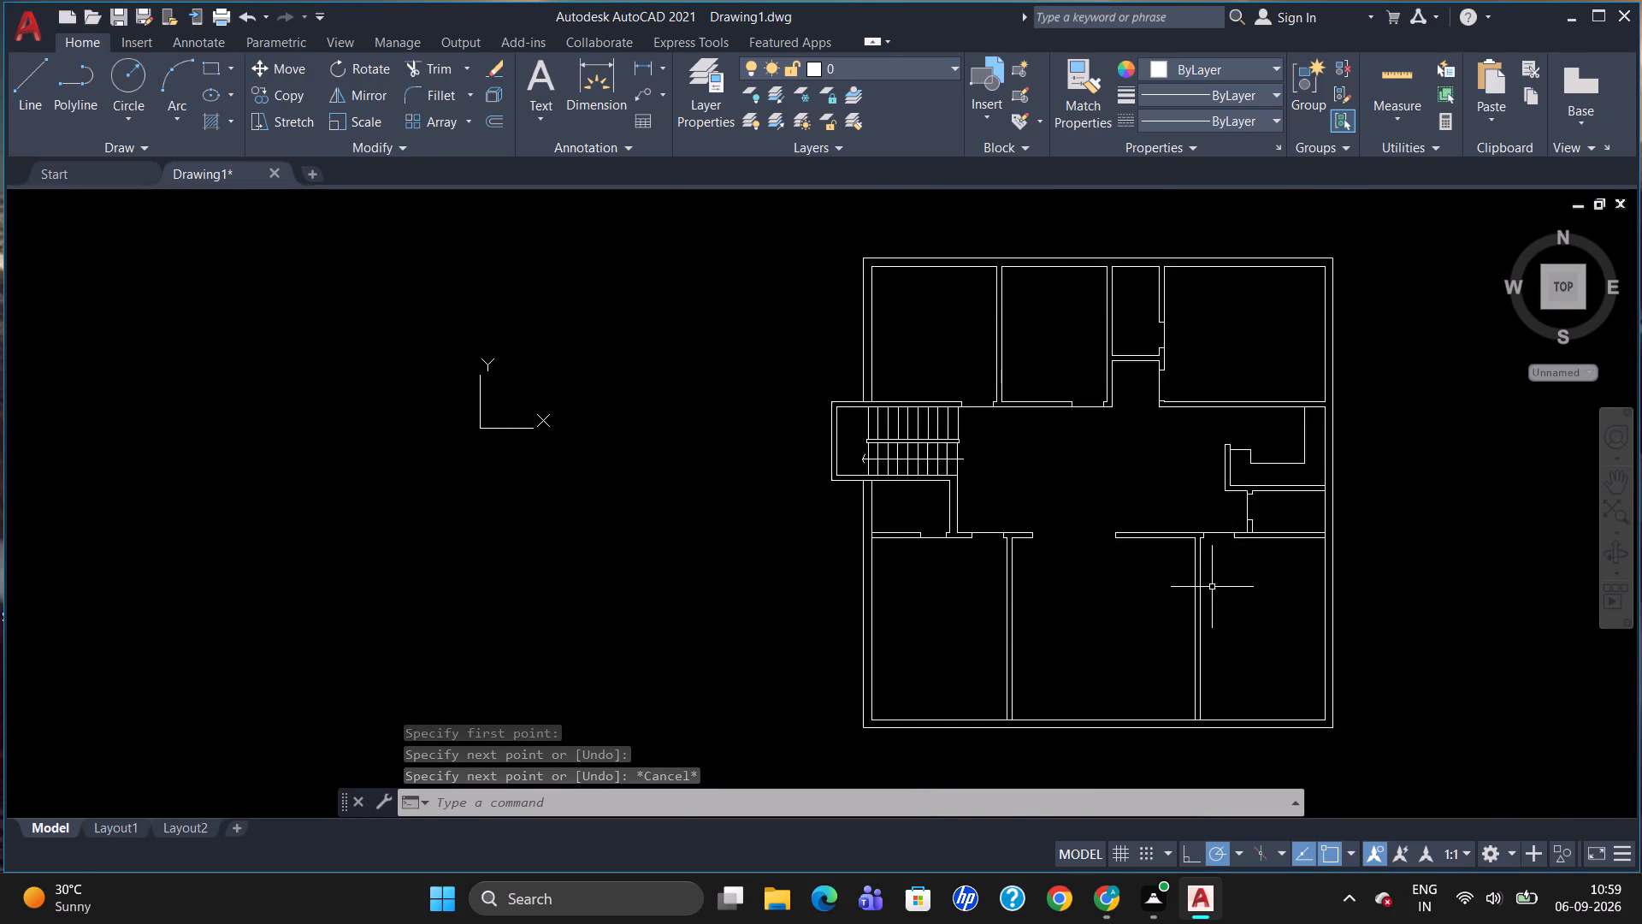
scroll(1211, 584, "up", 1)
scroll(1117, 453, "down", 1)
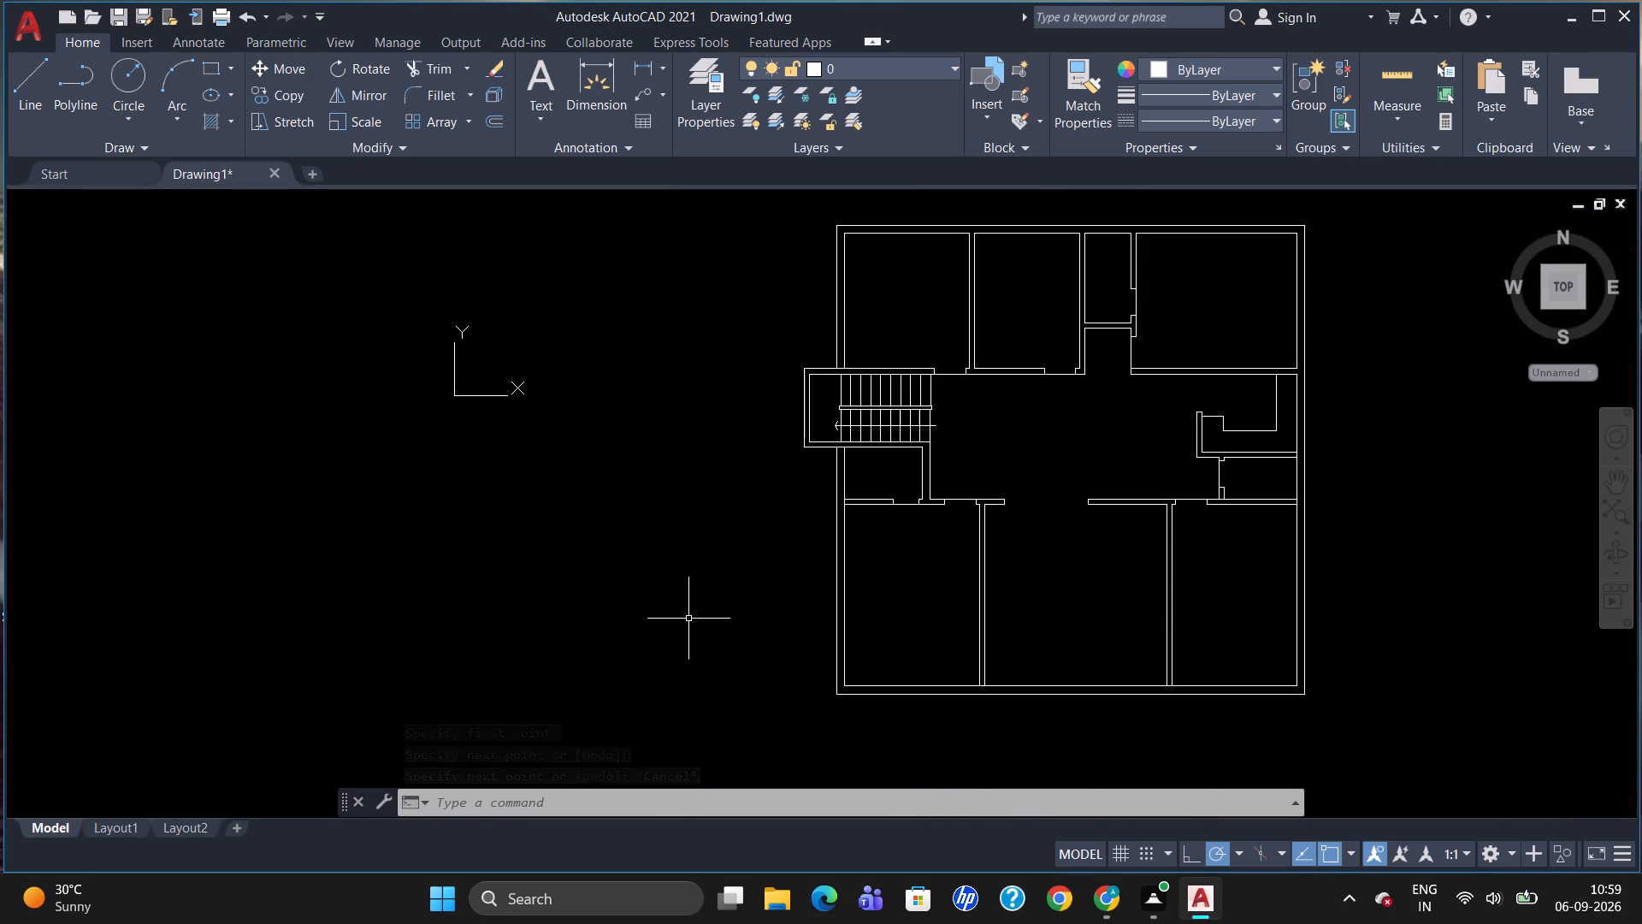
key("ctrl+3")
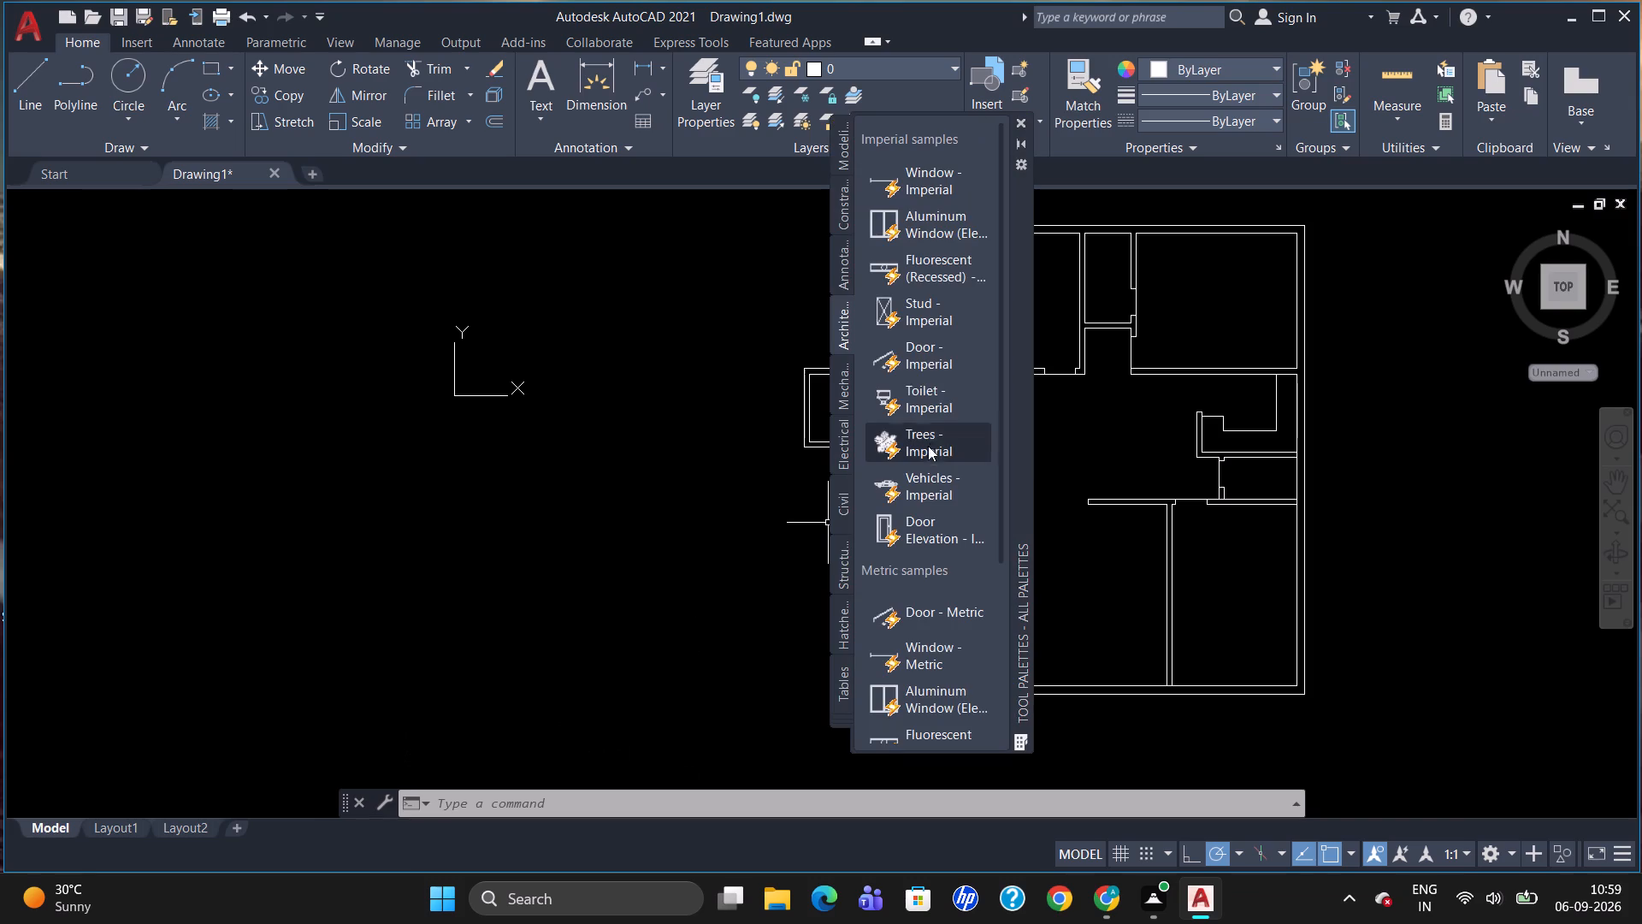
left_click_drag(940, 363, 517, 441)
left_click_drag(922, 399, 475, 569)
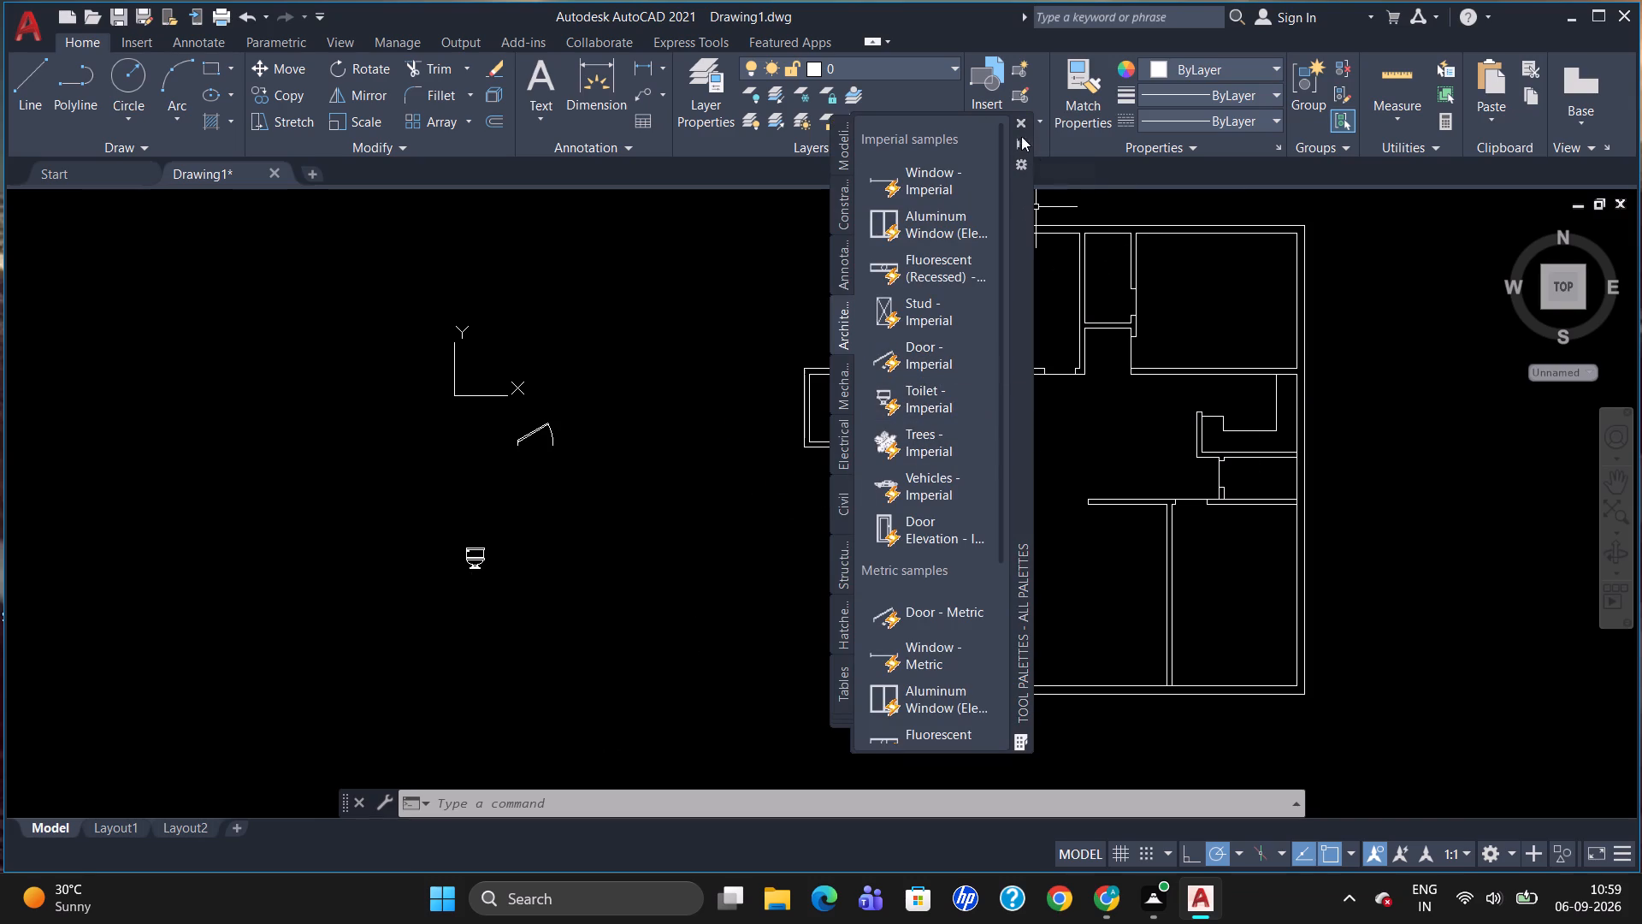
left_click(1019, 122)
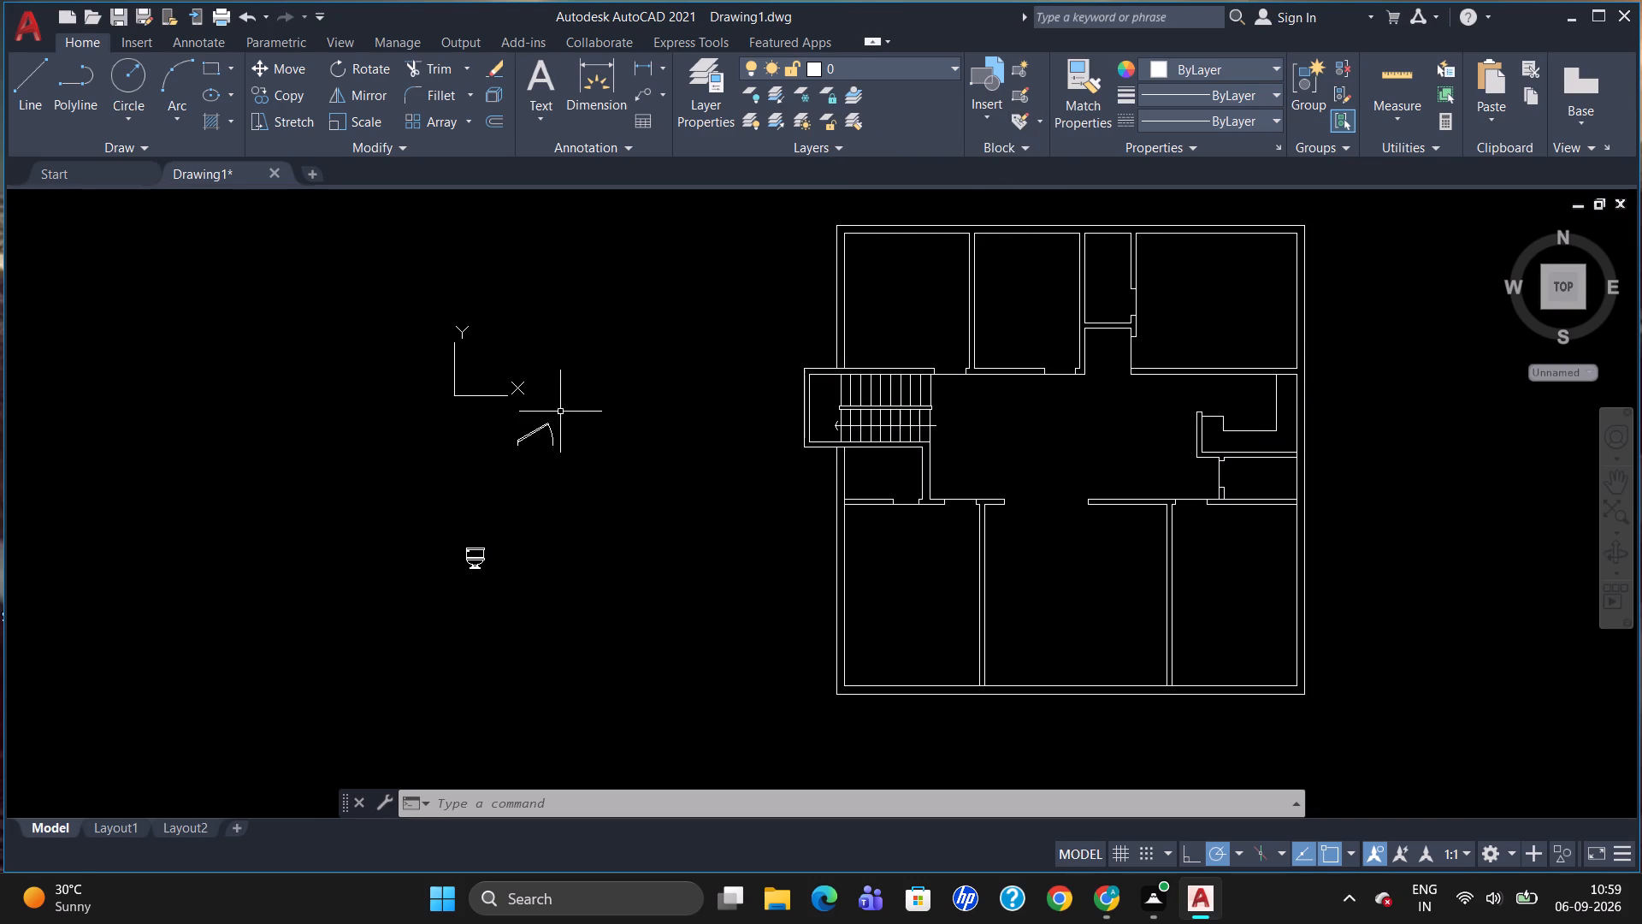
Set the door block's opening angle to 90° so its leaf stands perpendicular to the opening.
left_click(540, 426)
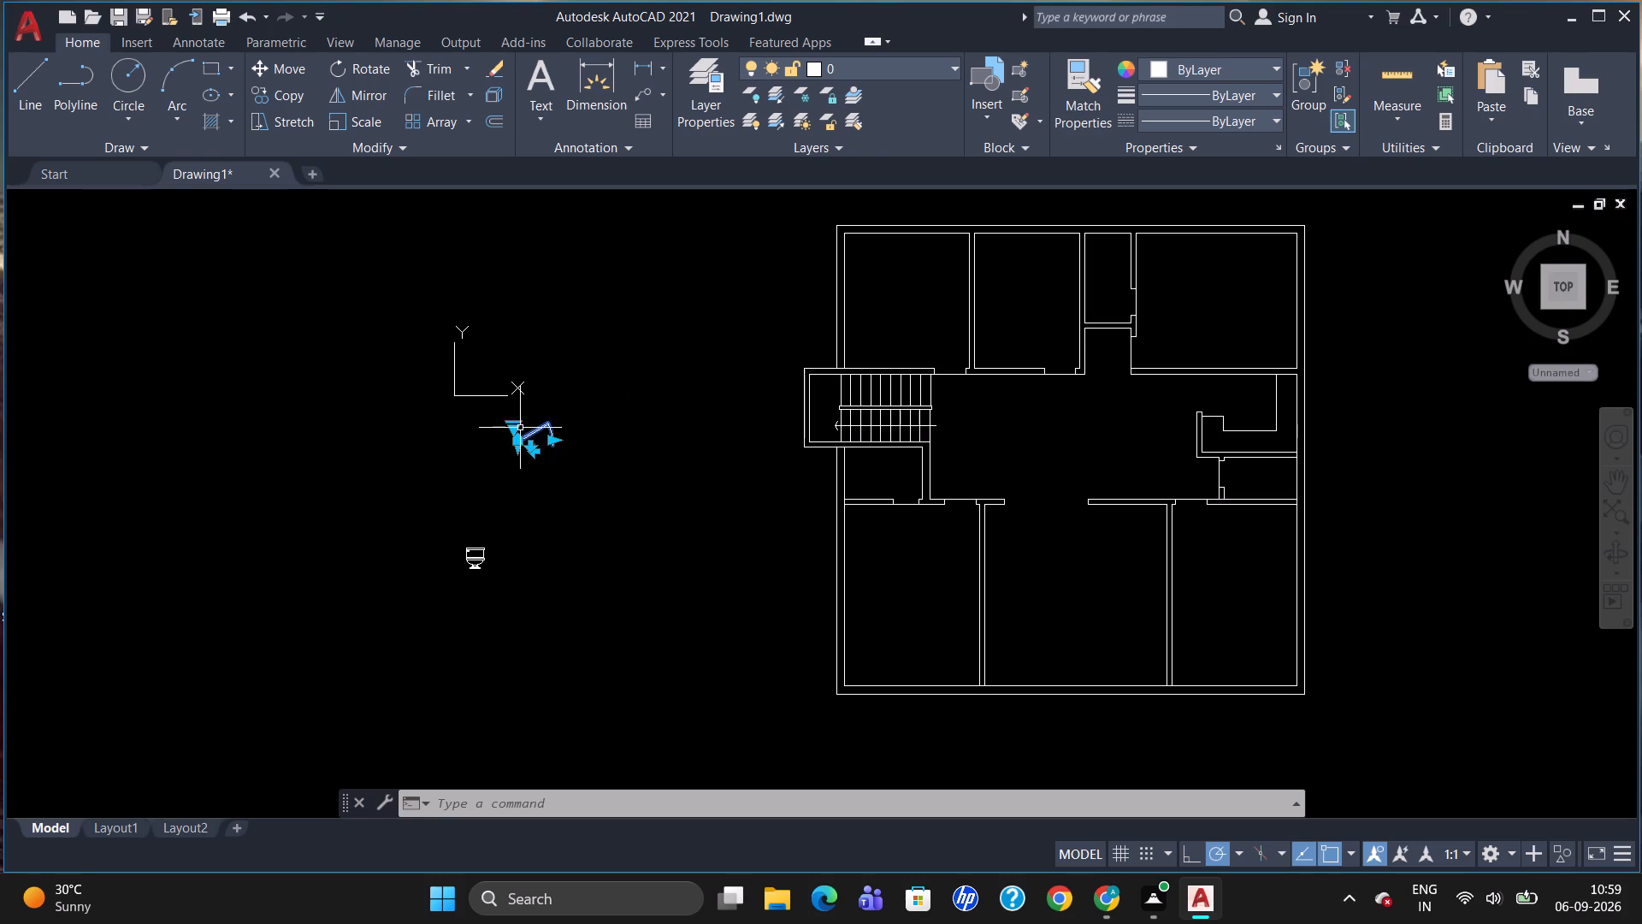
left_click(513, 429)
left_click(537, 509)
key("Escape")
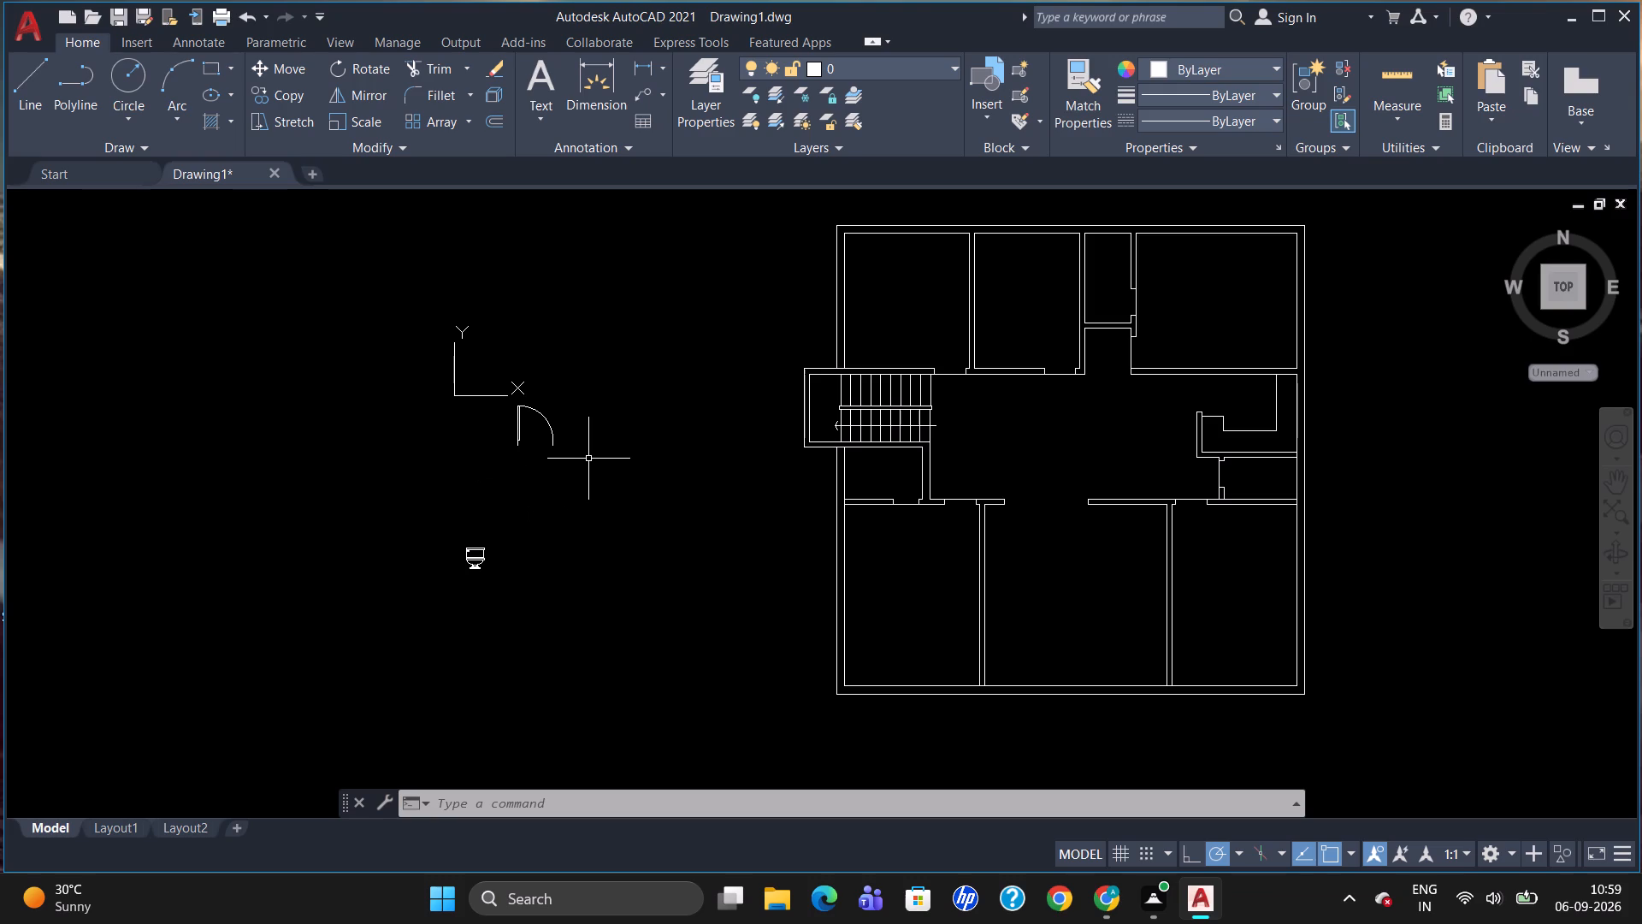
Mirror the door block about a vertical line east of it, keeping the original.
left_click(517, 423)
key("m")
key("i")
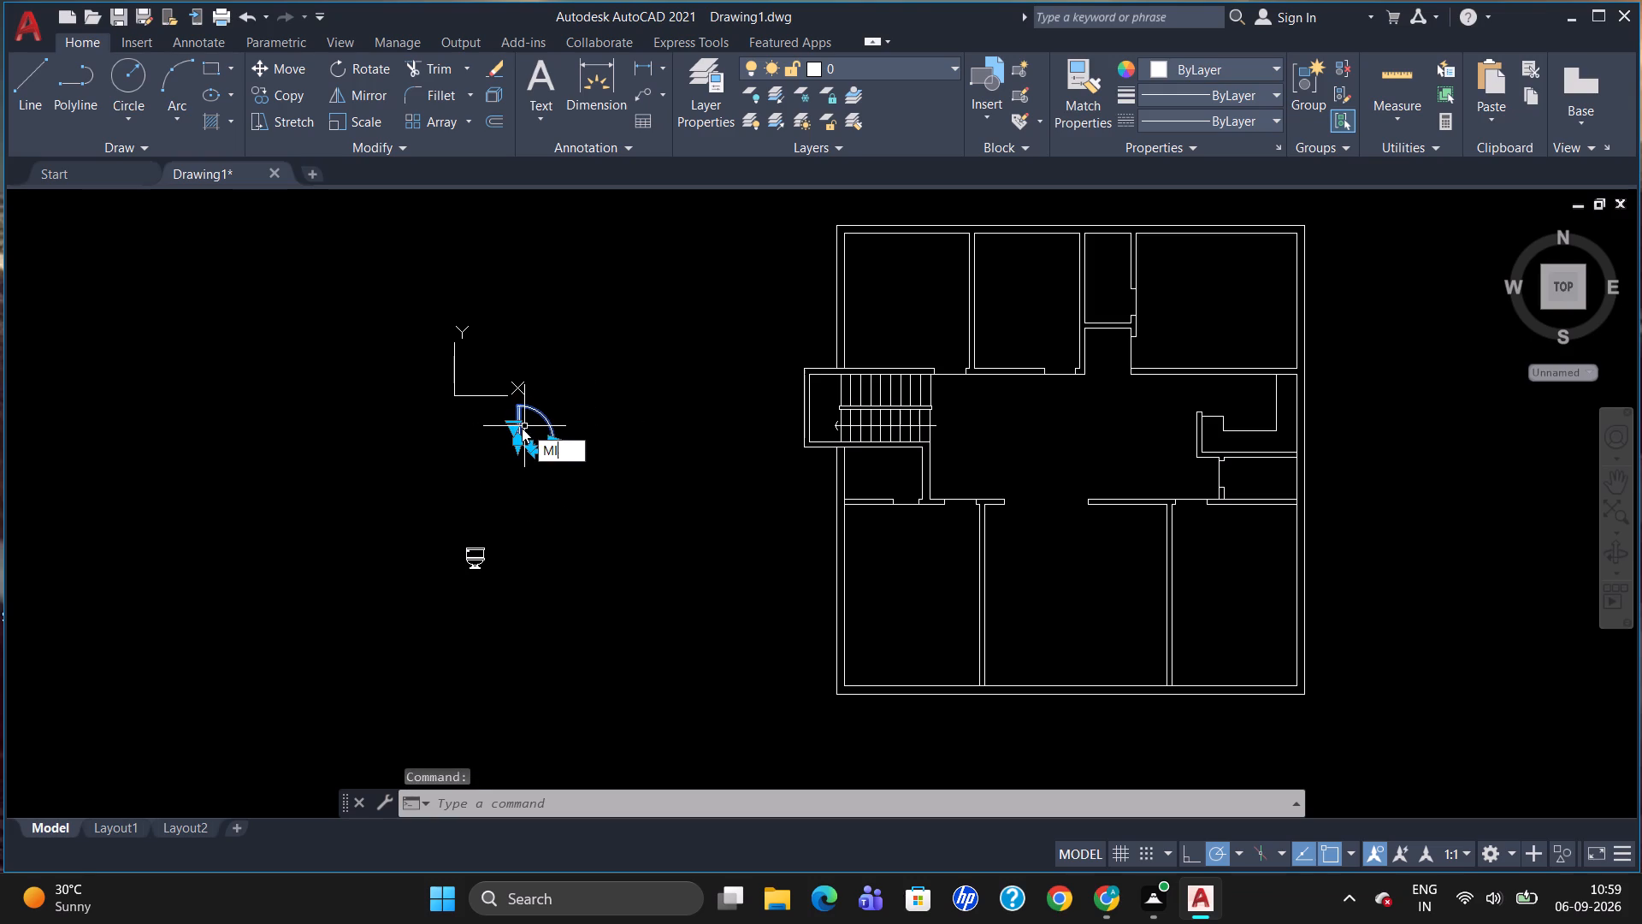
key("Return")
left_click(608, 392)
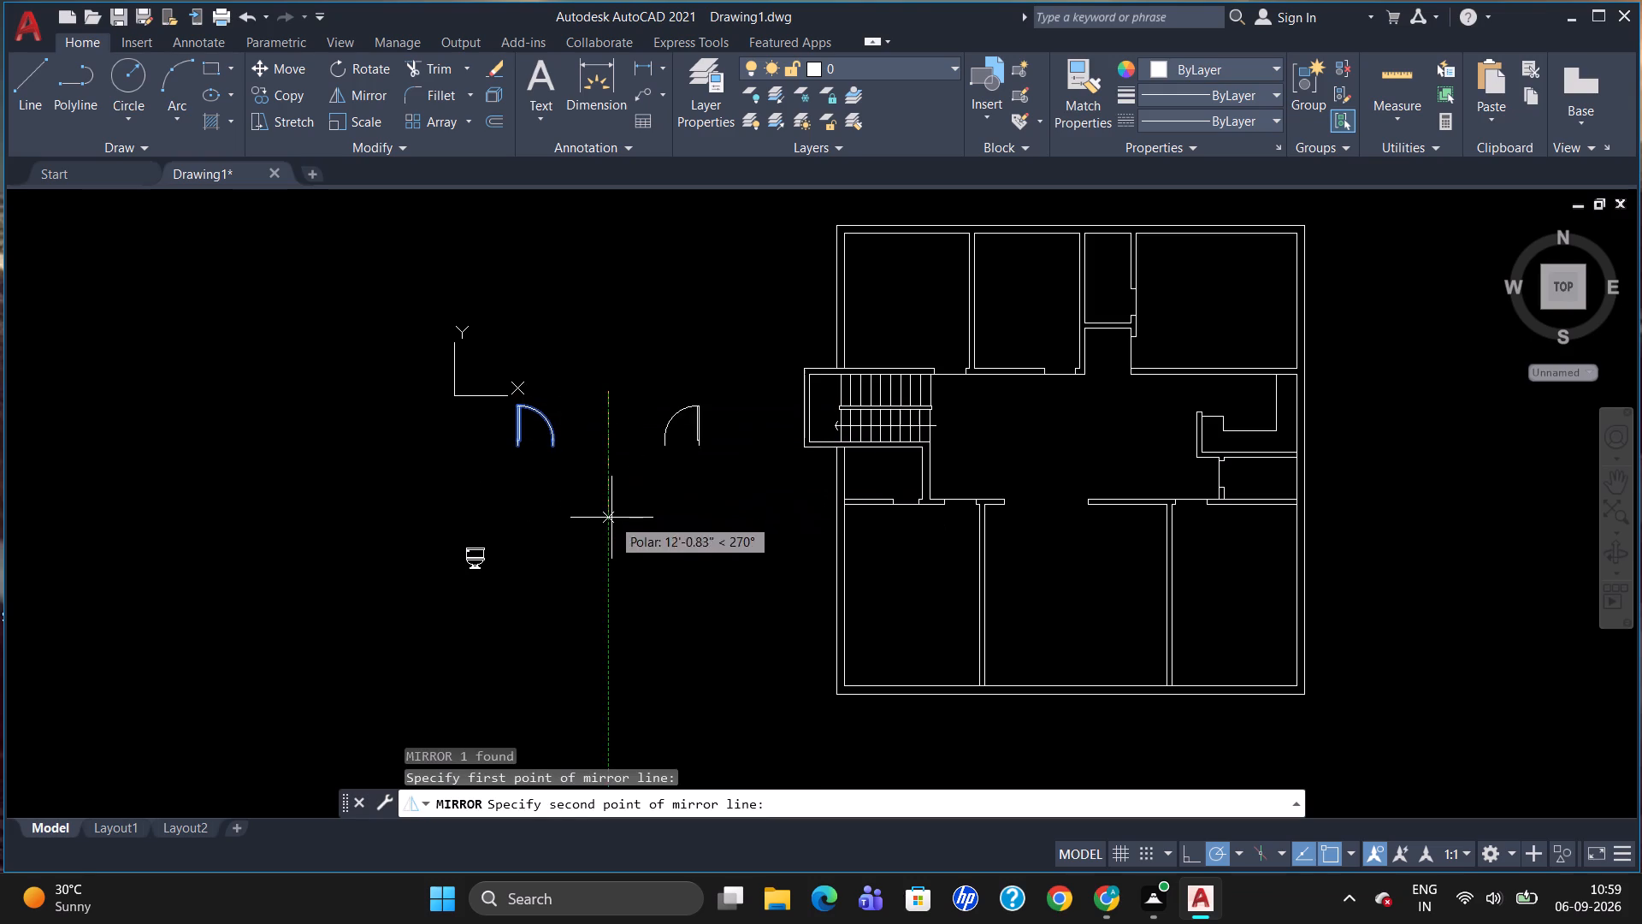
left_click(611, 518)
left_click_drag(635, 592, 612, 518)
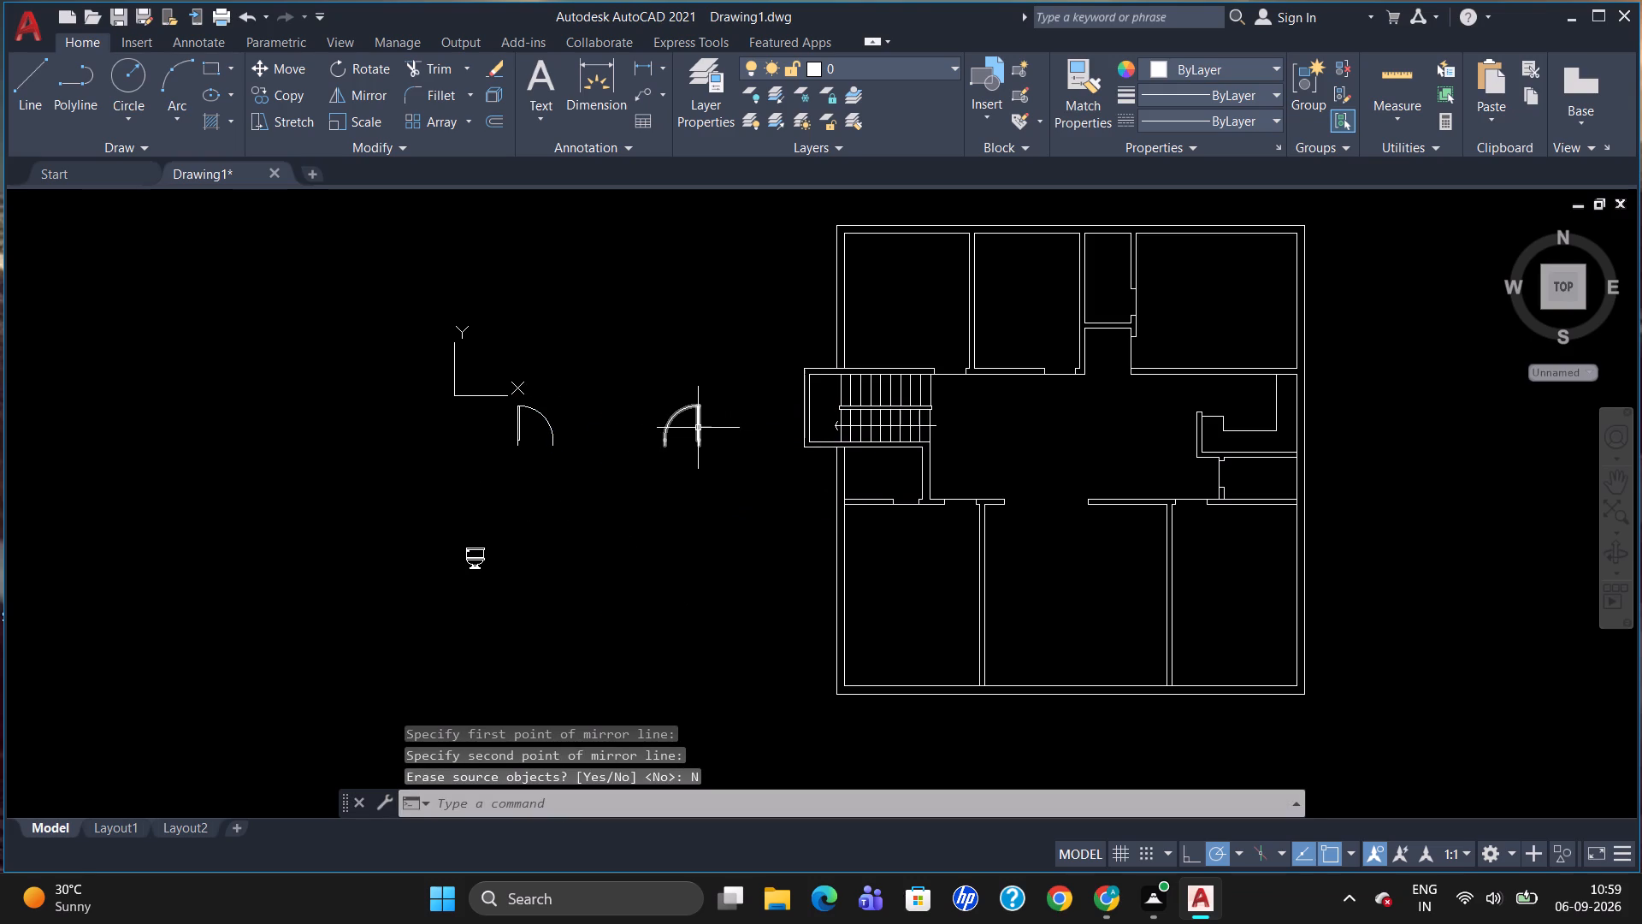
Move the mirrored door by its hinge-side bottom end to the east jamb of the northwest room's opening, on the wall's south line.
left_click(698, 428)
key("m")
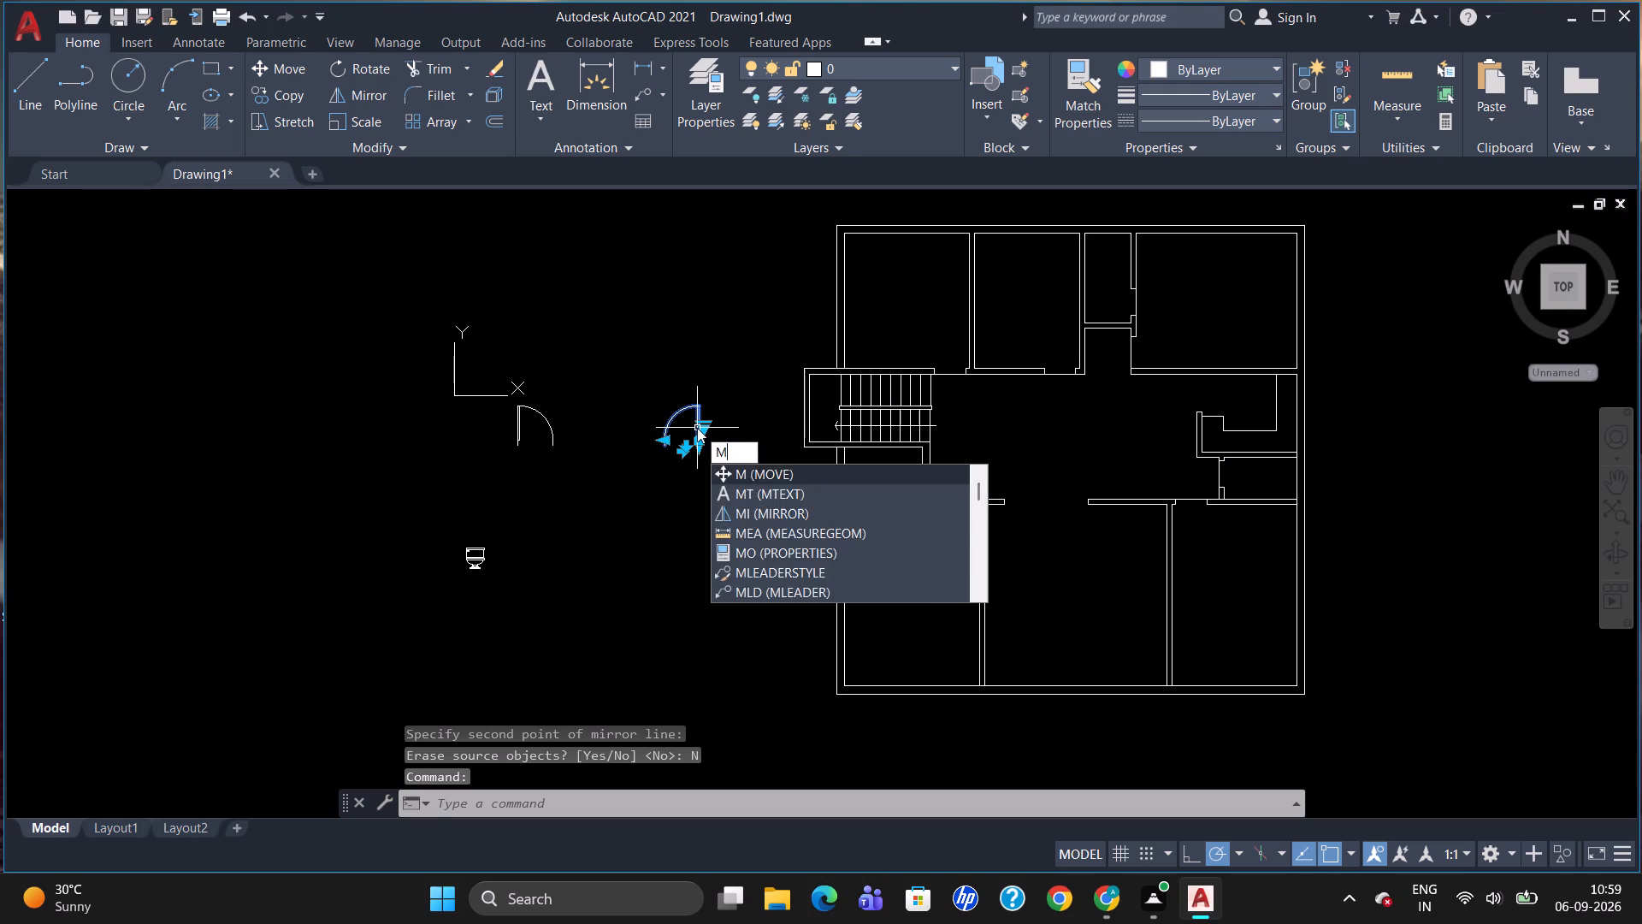
key("Return")
left_click(697, 450)
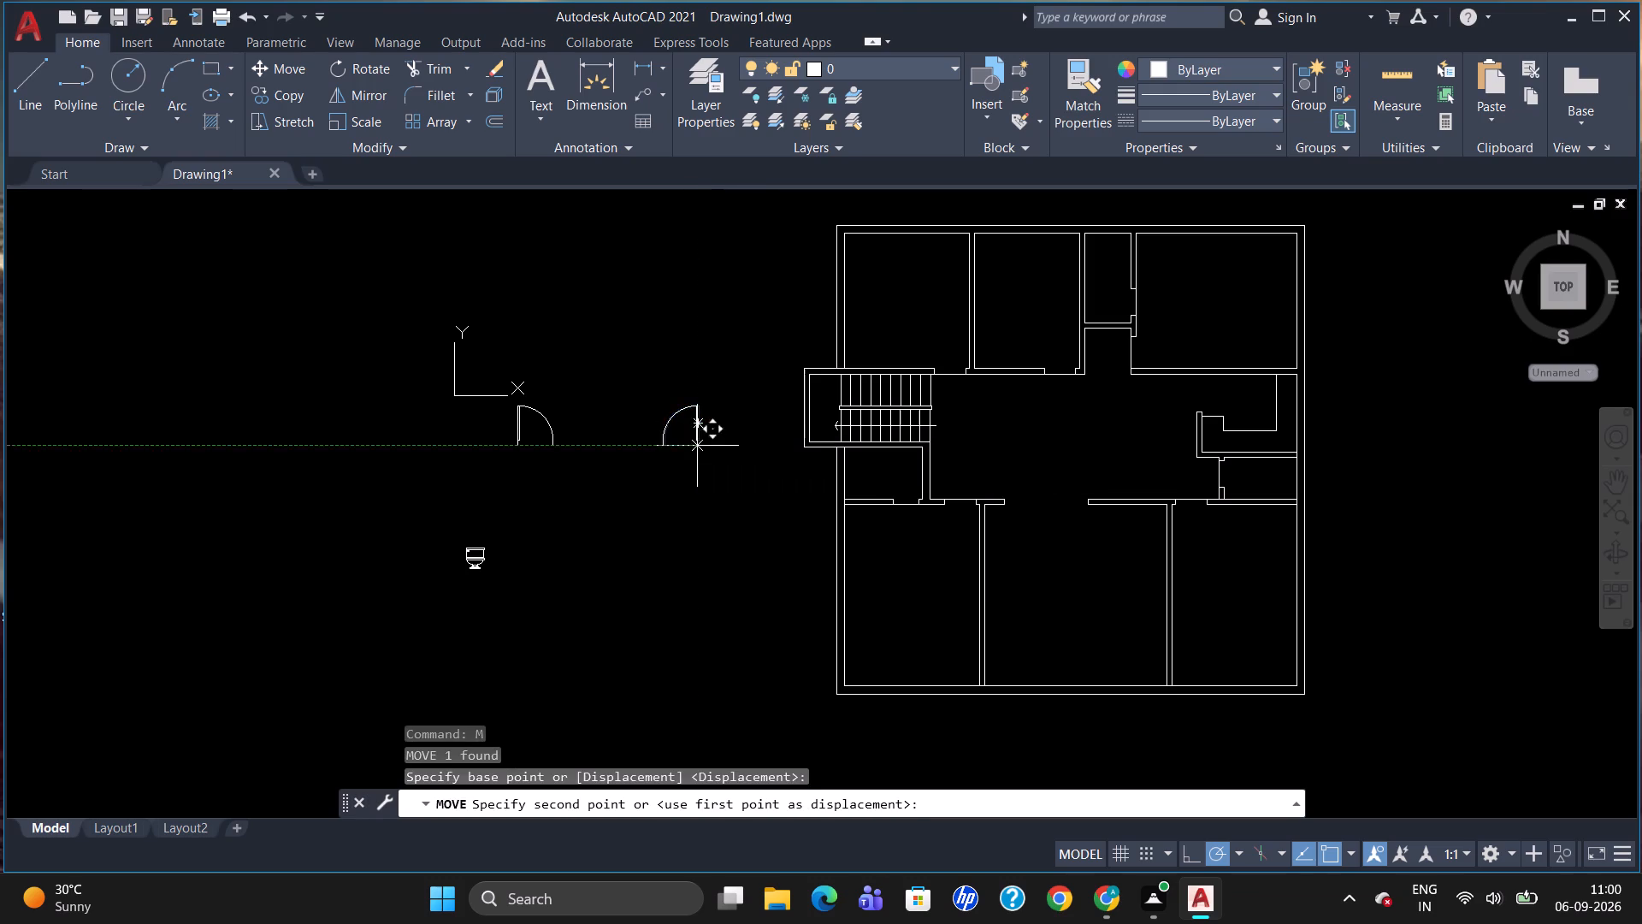
scroll(949, 377, "up", 4)
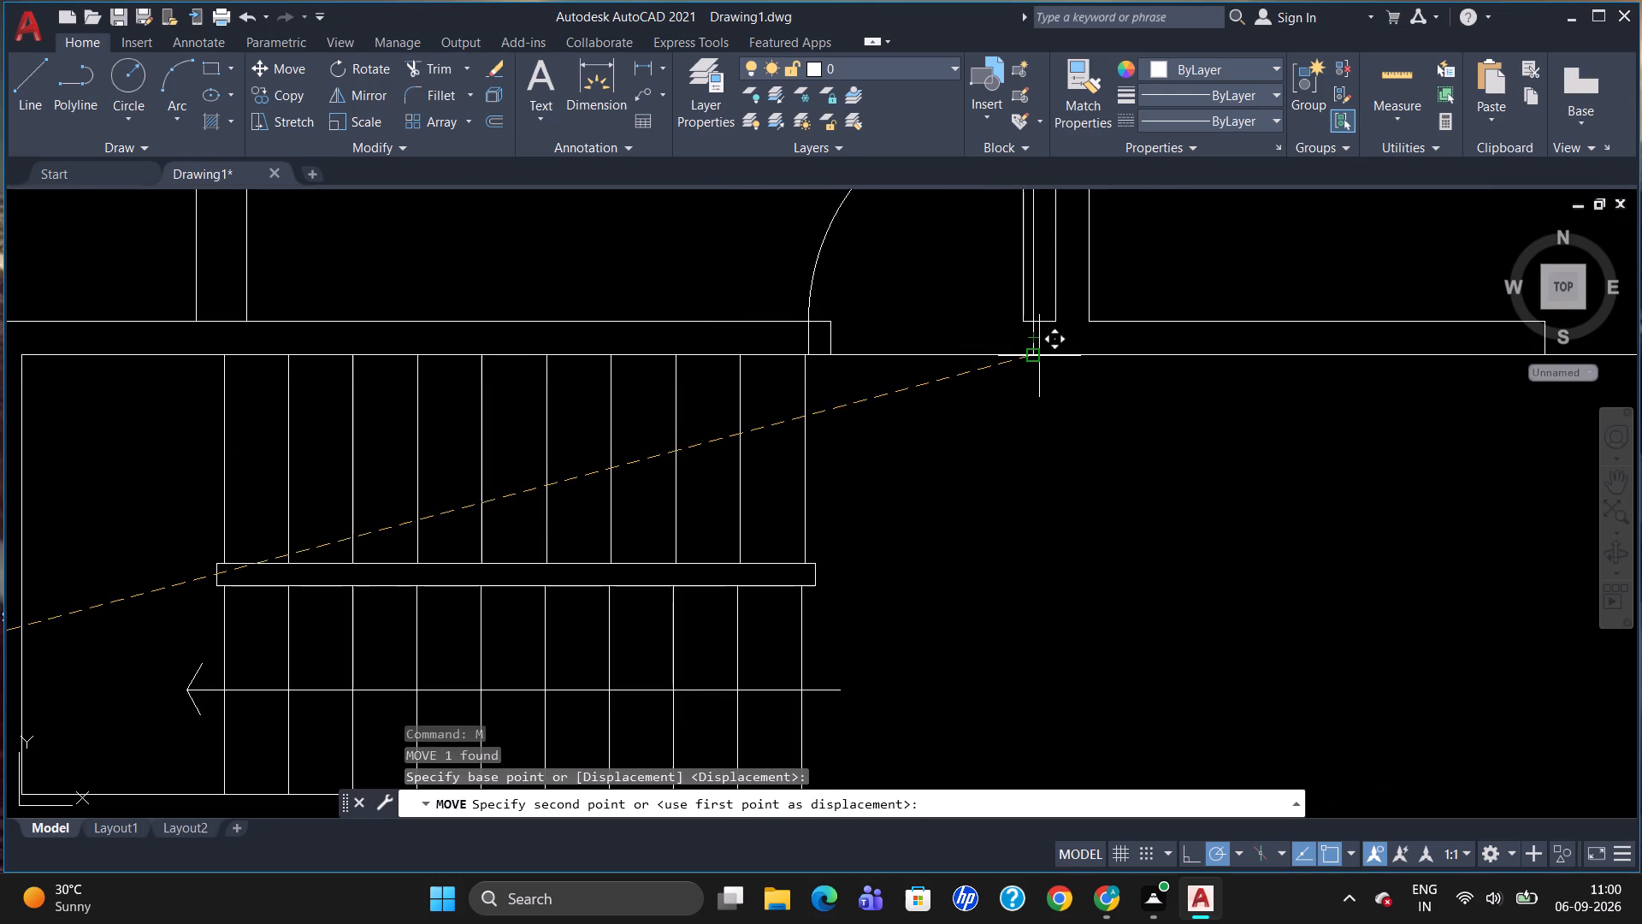
left_click(1039, 358)
scroll(943, 396, "down", 1)
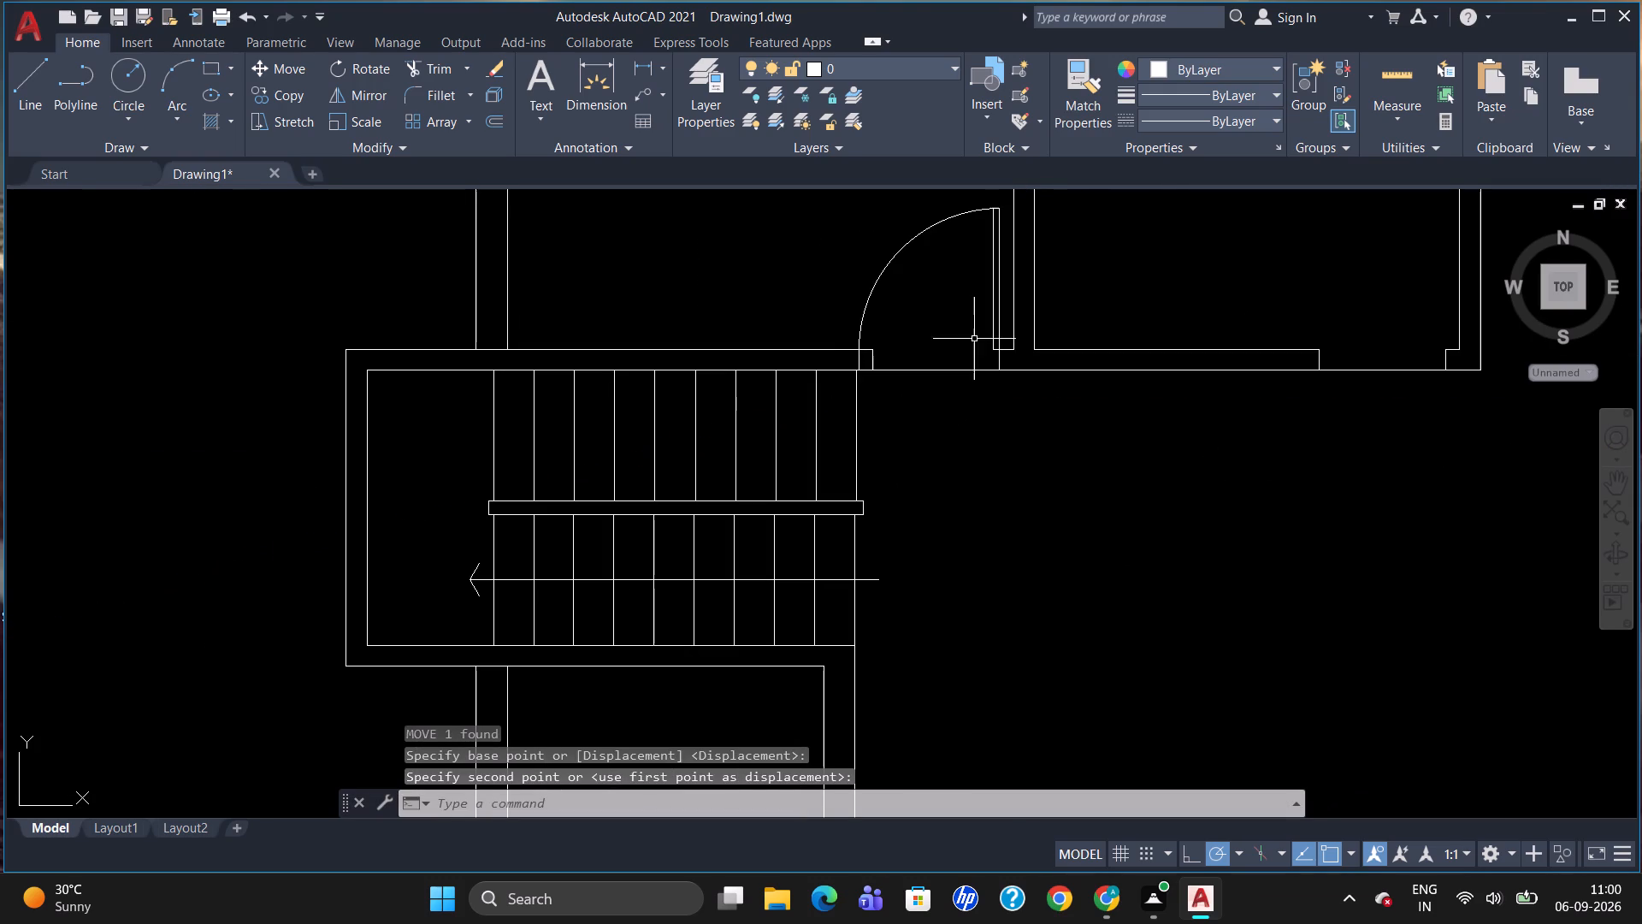
Scale the northwest room's door down about its hinge-side bottom end so its swing fits the opening width.
left_click(997, 329)
scroll(937, 425, "down", 2)
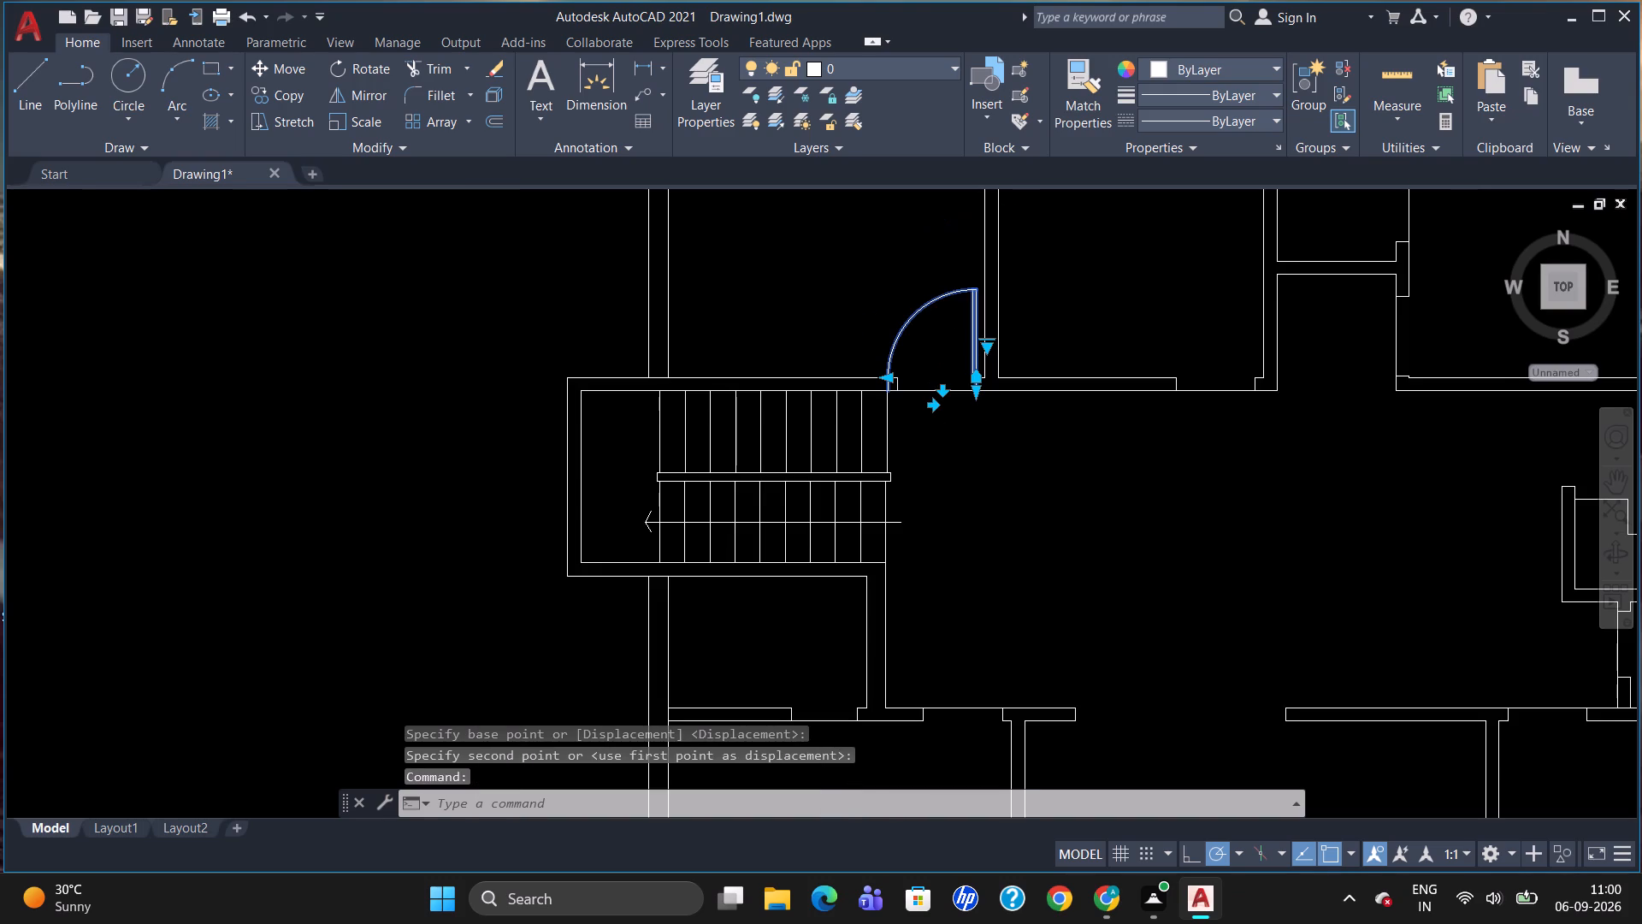
type("SC")
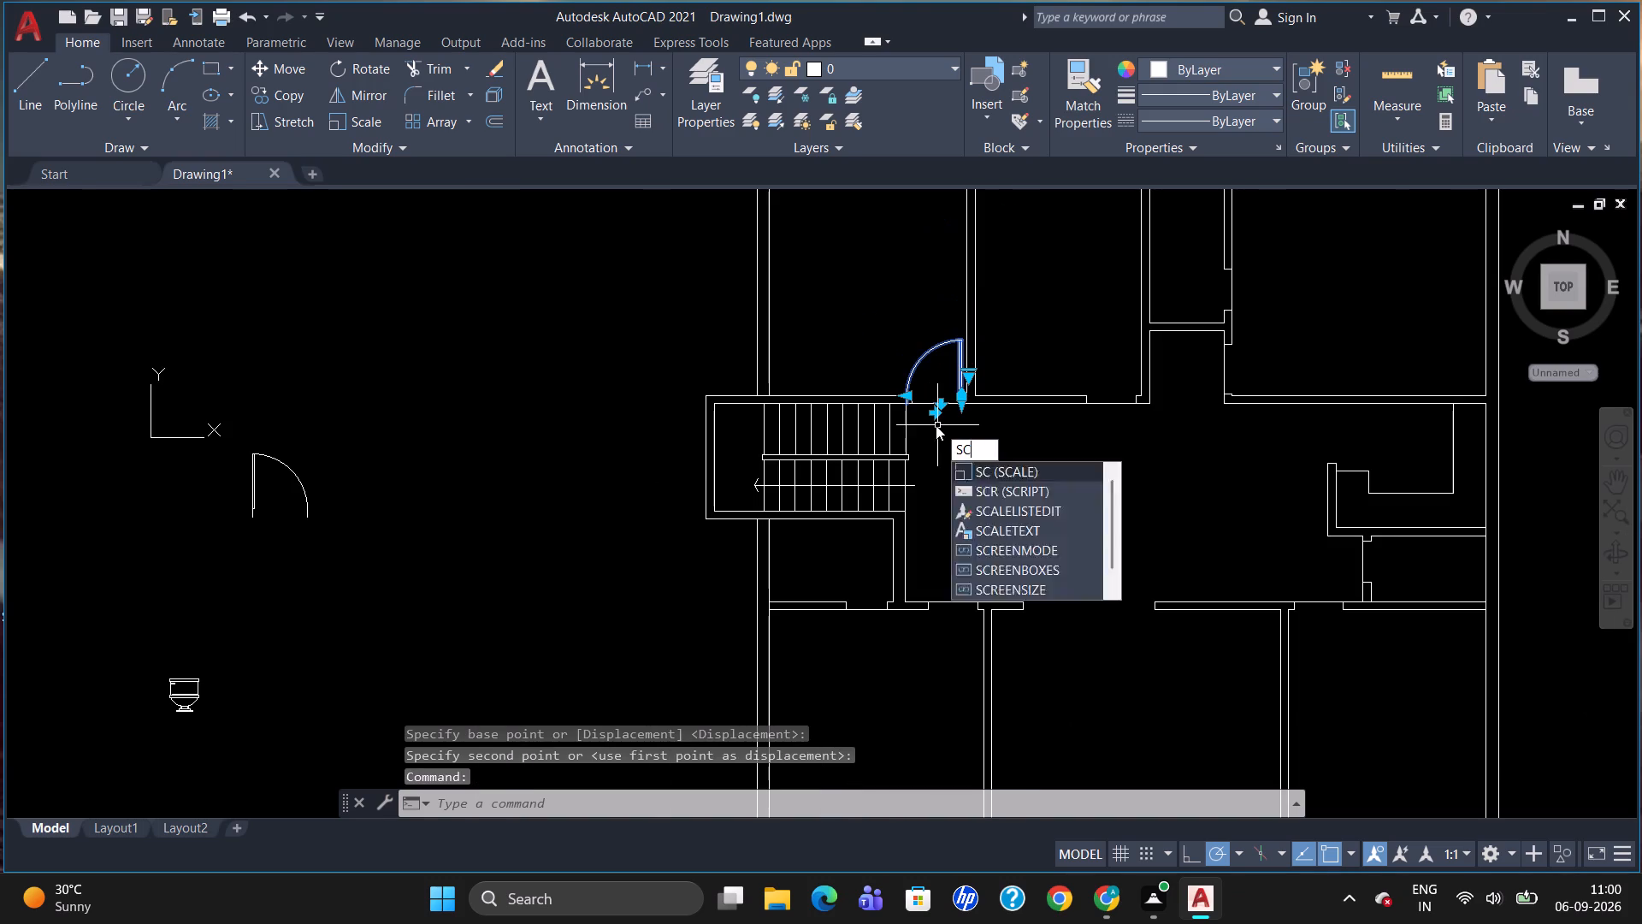
key("Return")
left_click(954, 408)
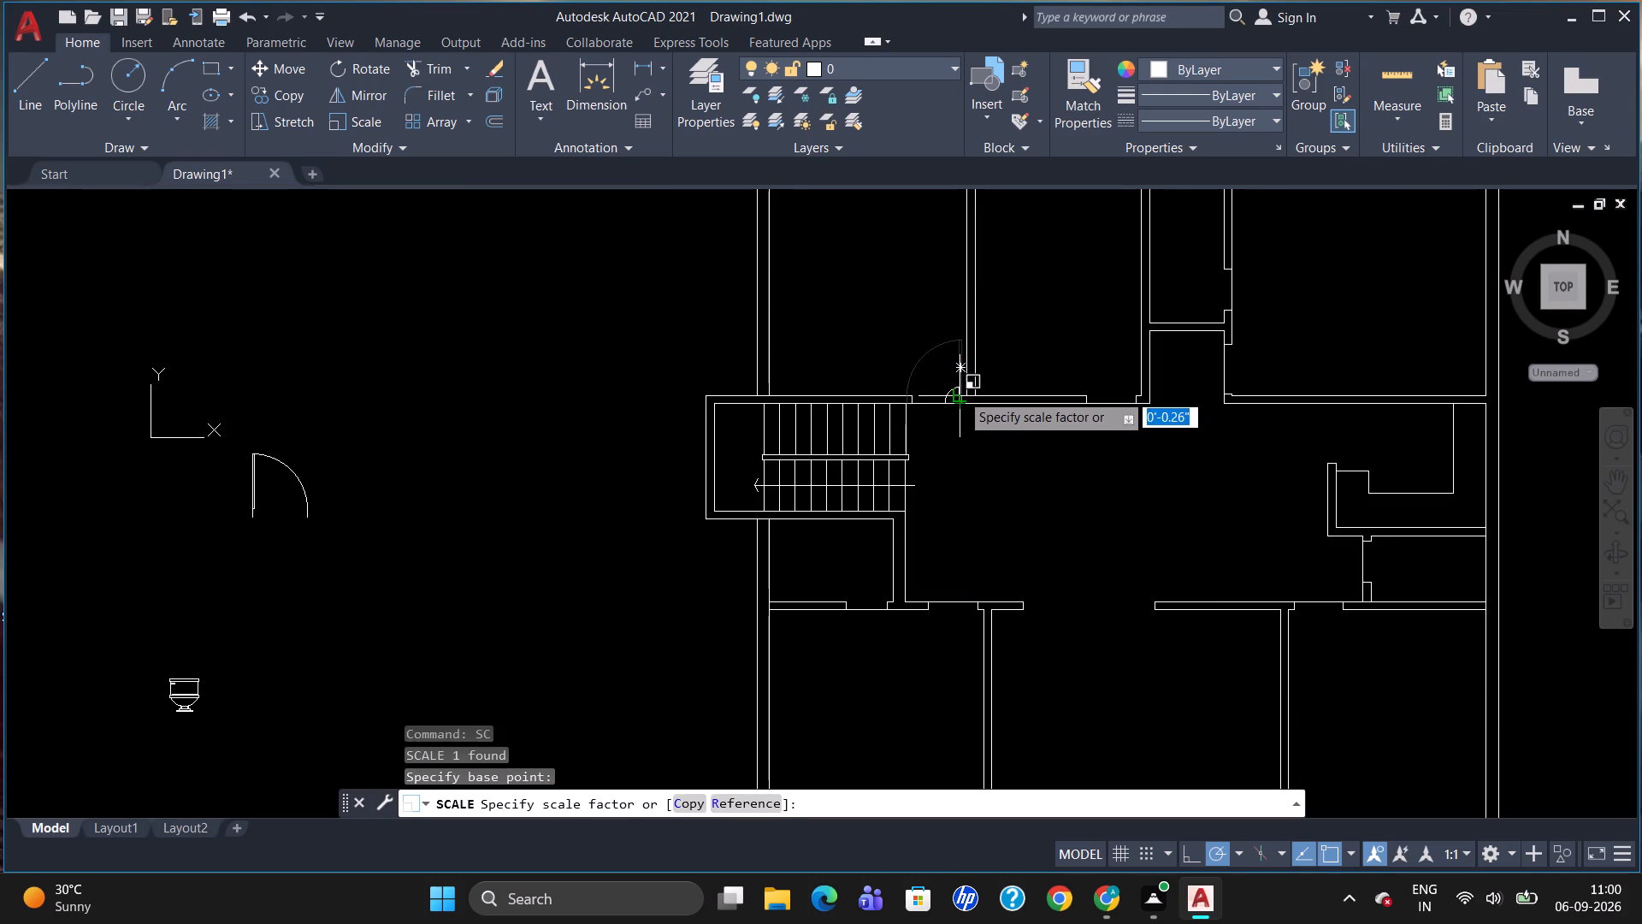
scroll(960, 382, "up", 3)
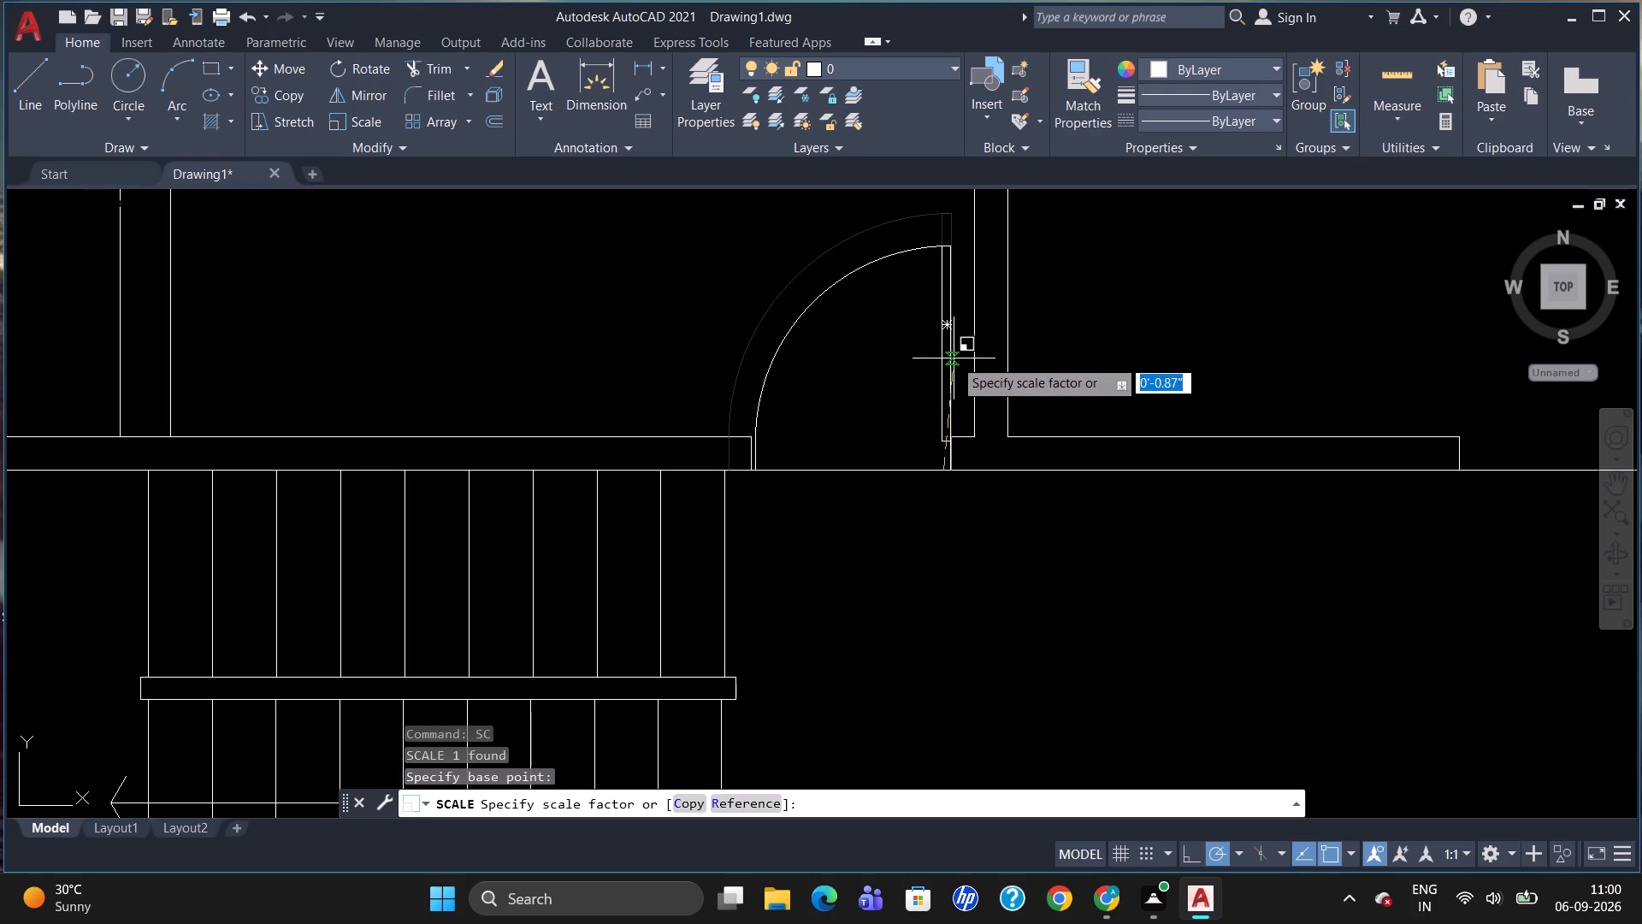
left_click(954, 355)
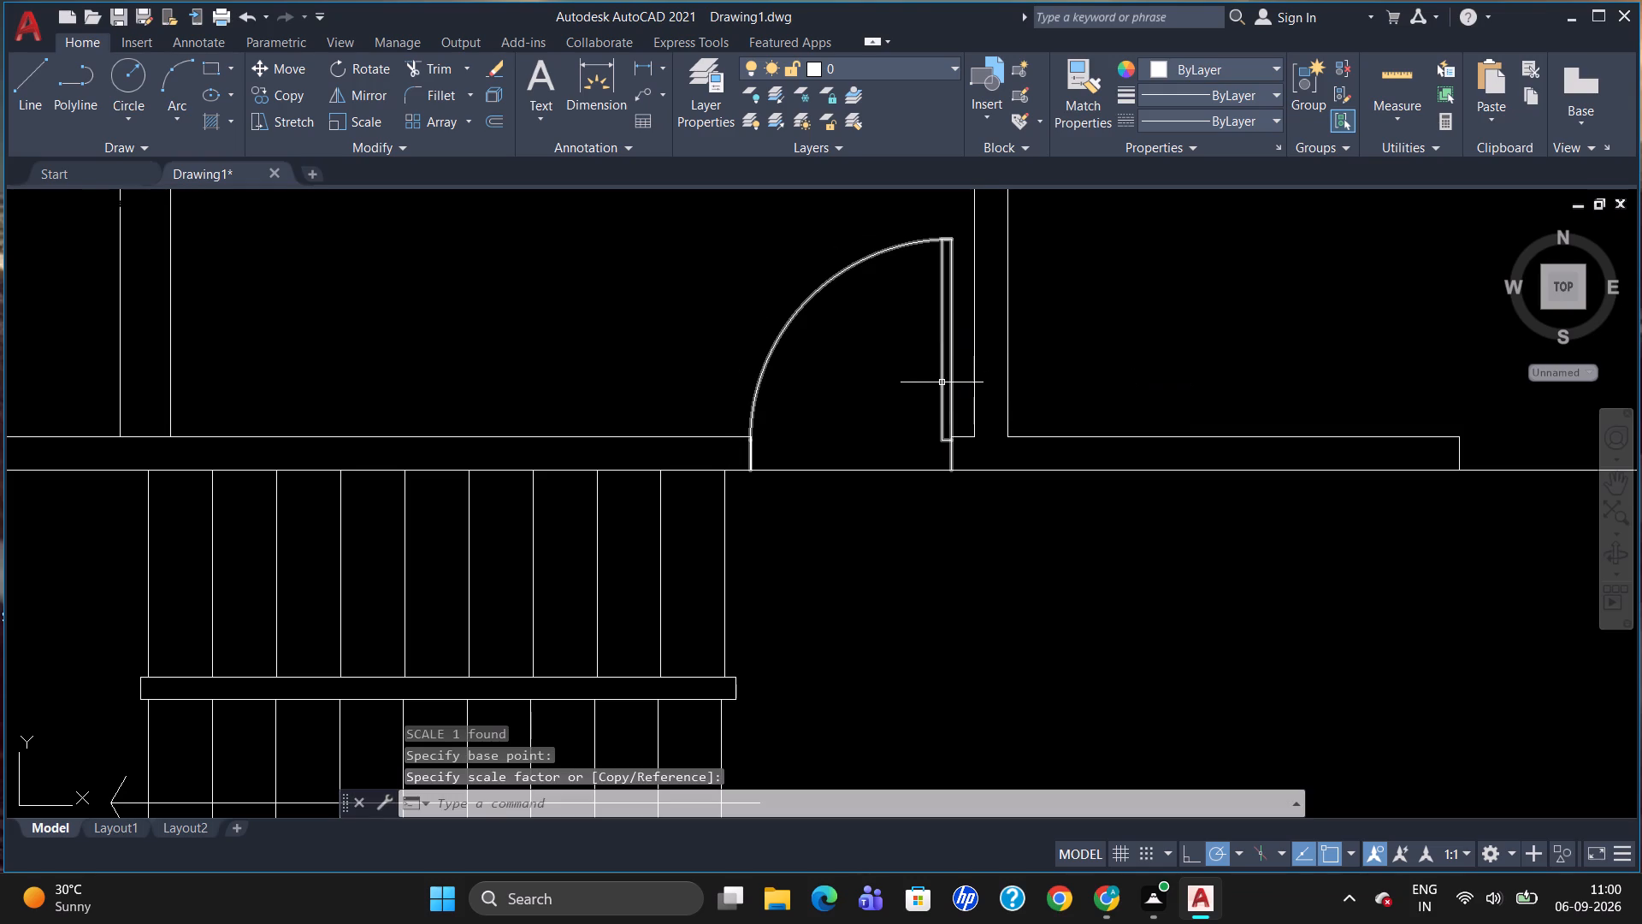
Copy the fitted door from its hinge-side bottom end to the east jamb of the adjacent north room's opening.
left_click(942, 382)
scroll(821, 423, "down", 1)
type("CO")
key("Return")
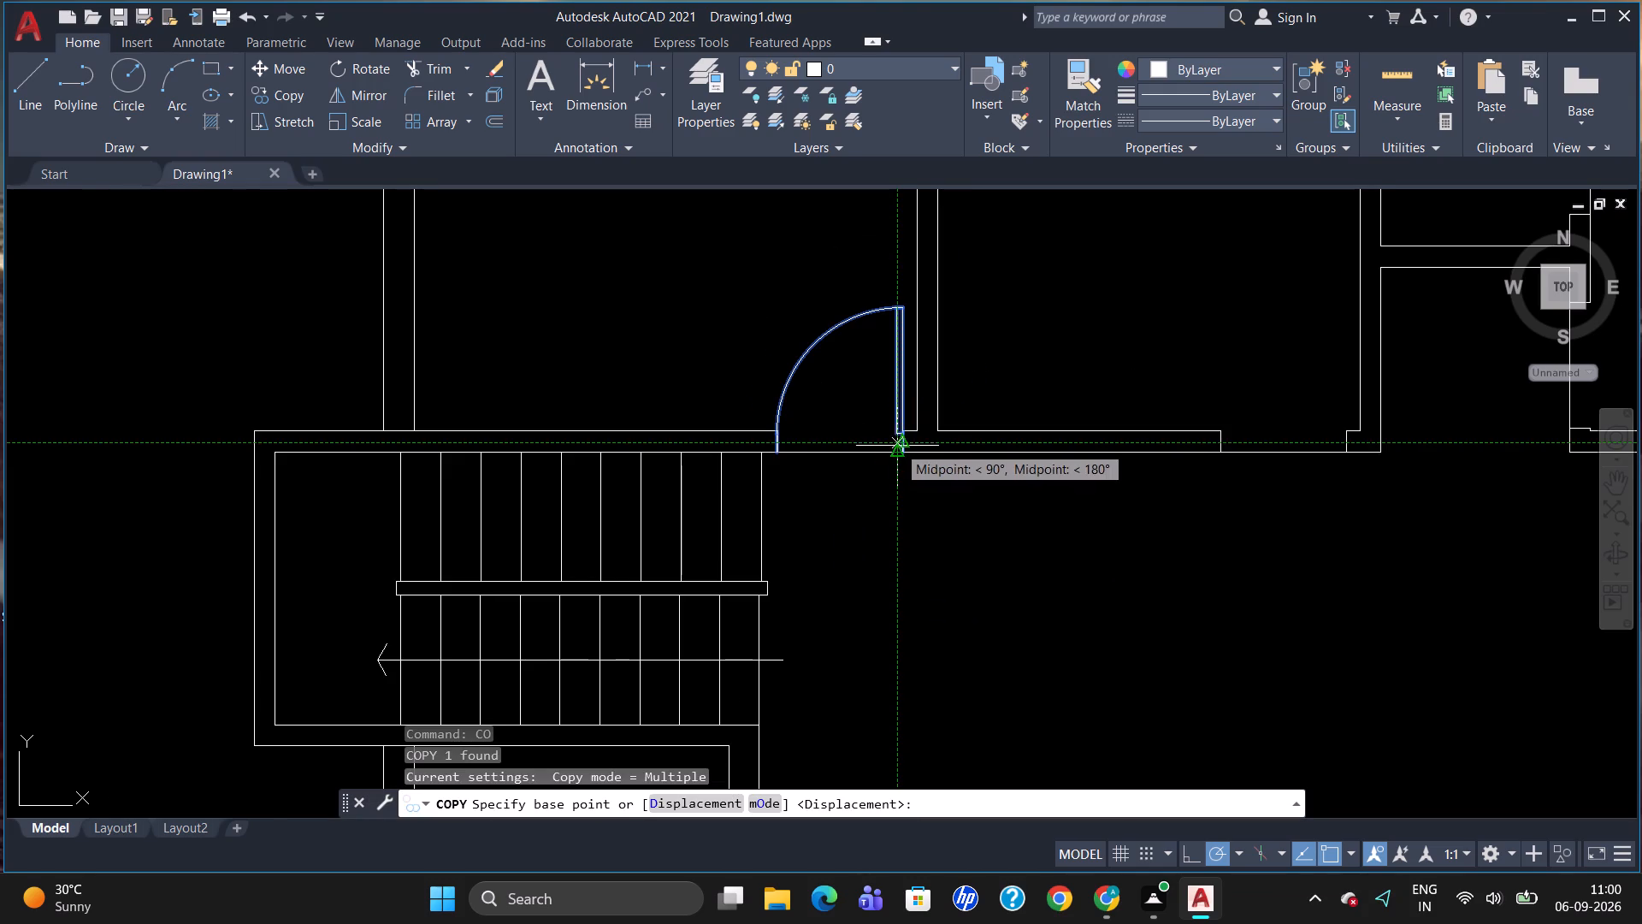
left_click(905, 450)
scroll(845, 482, "down", 3)
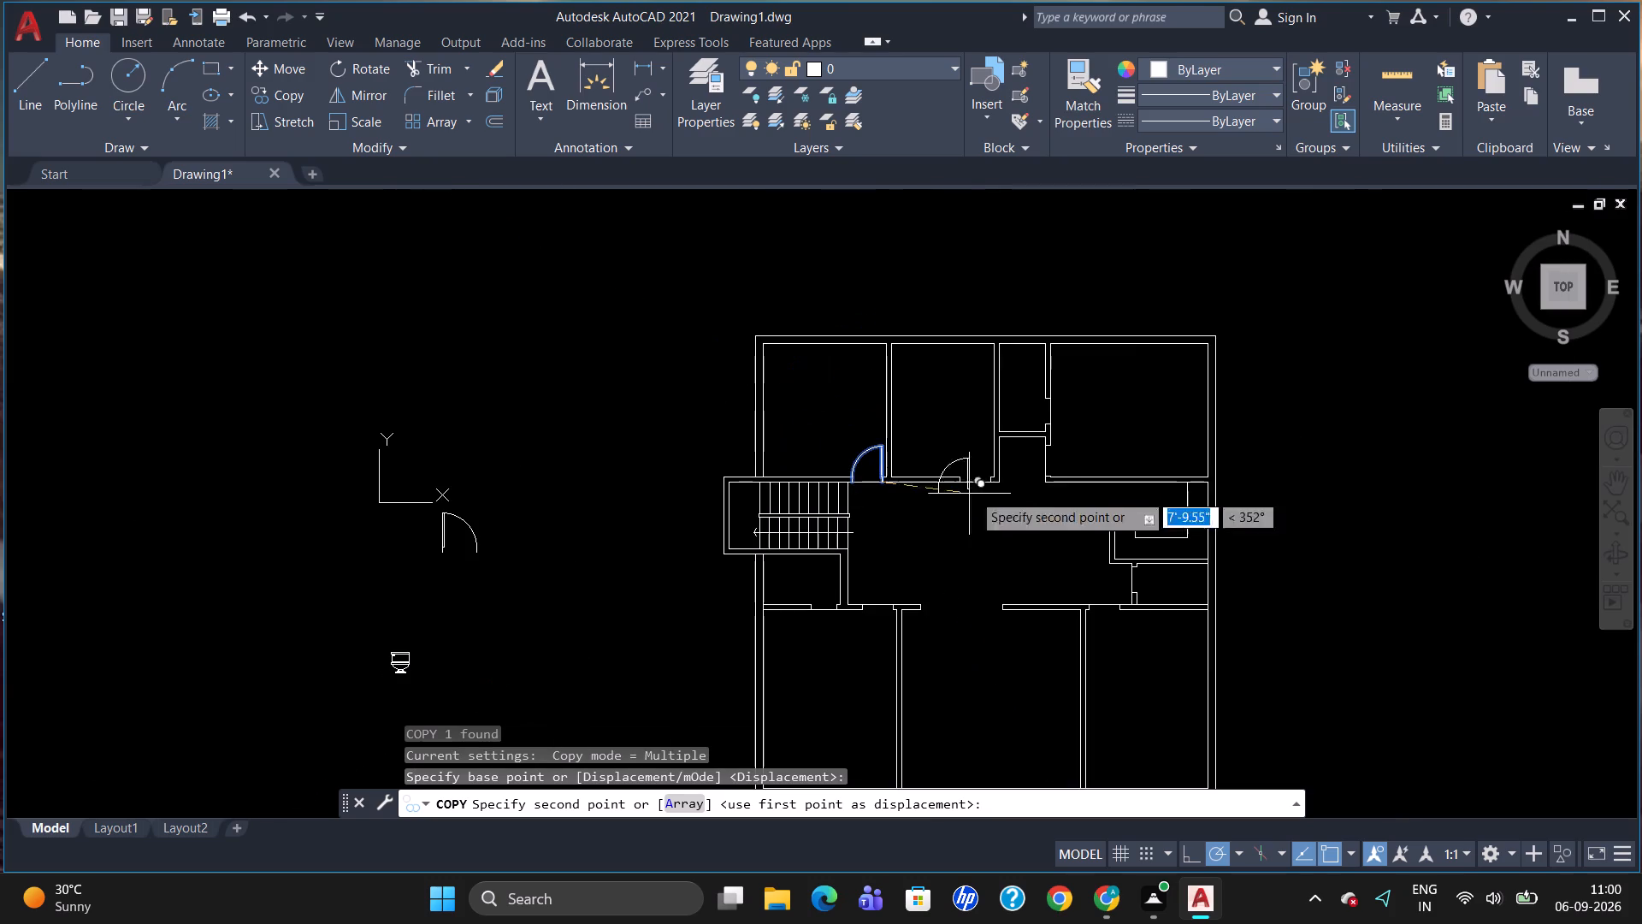
scroll(1061, 485, "up", 3)
scroll(781, 462, "up", 3)
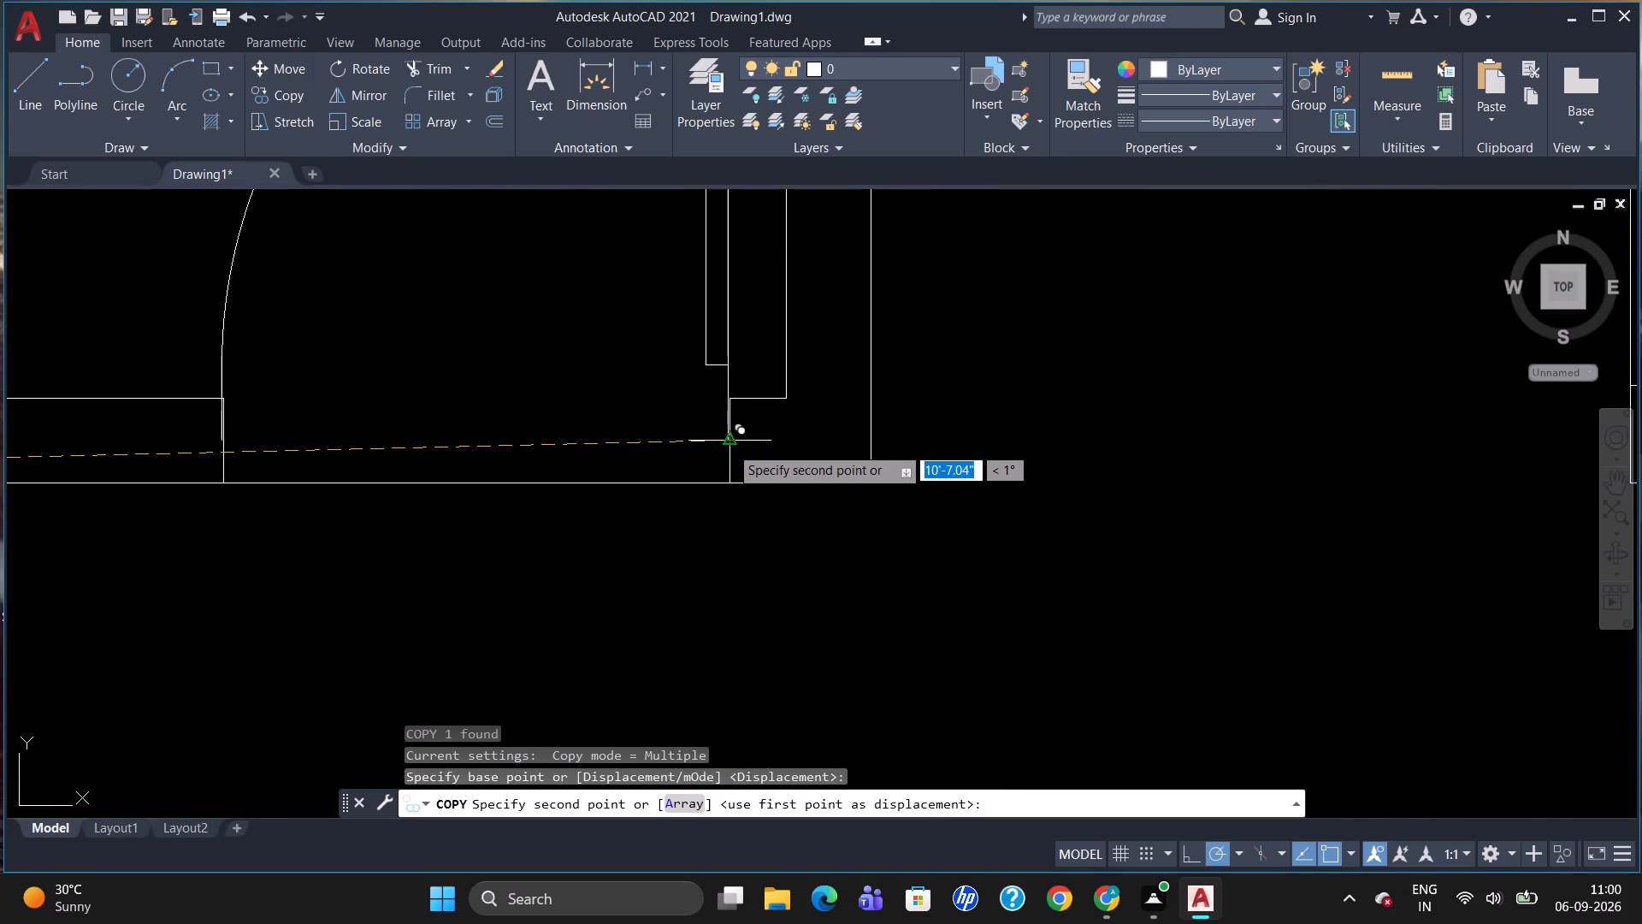
left_click(729, 446)
scroll(656, 501, "down", 2)
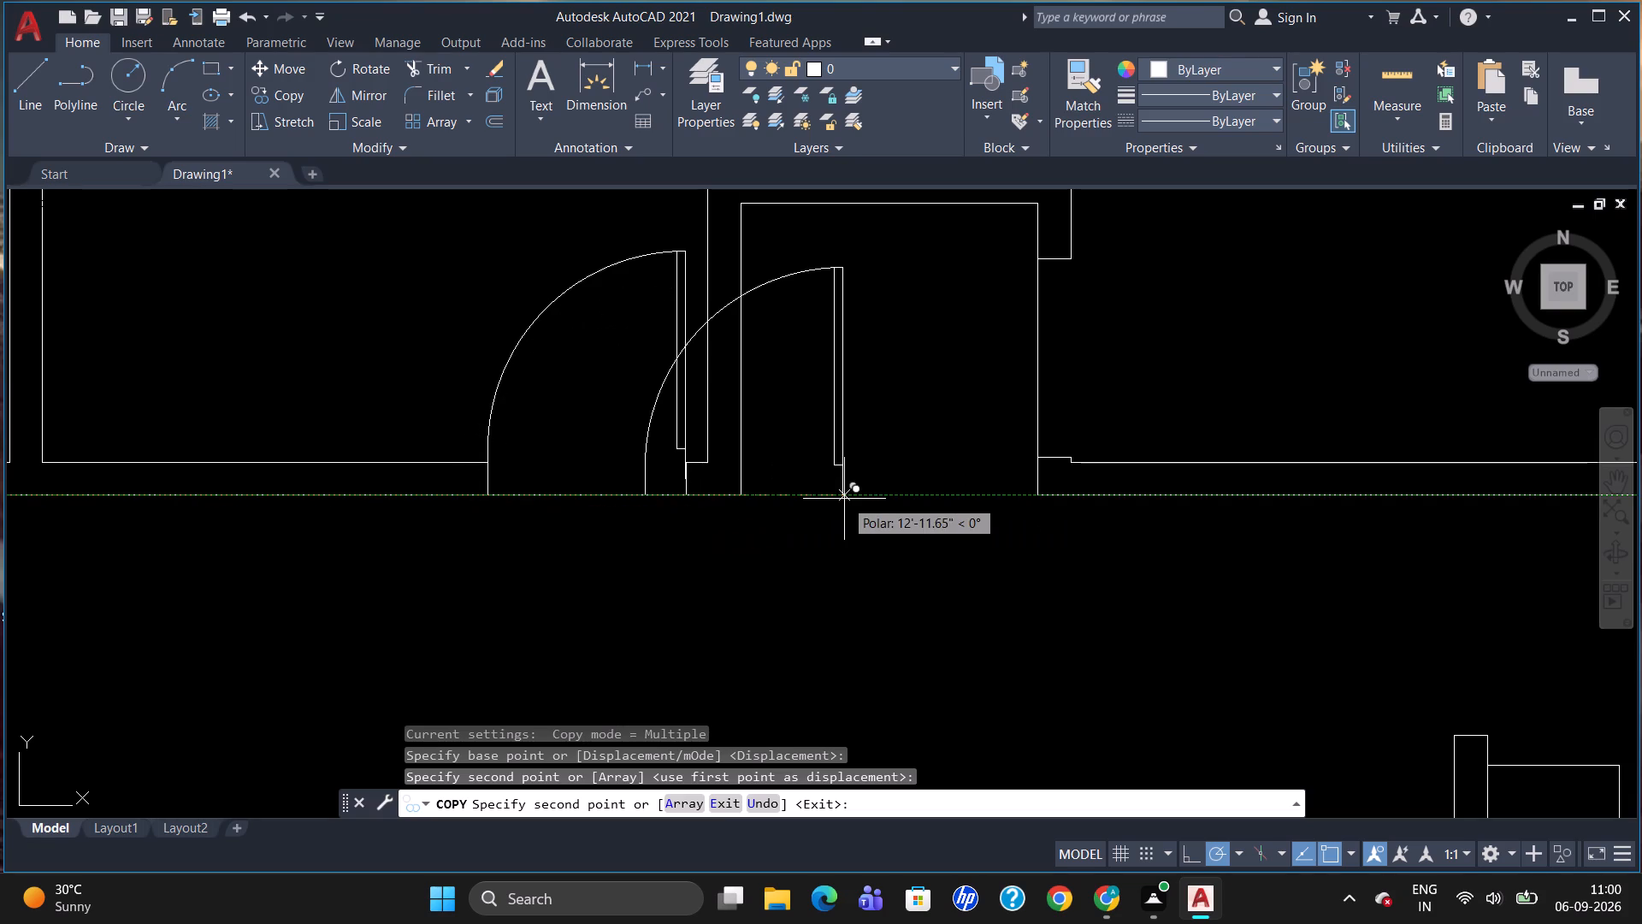
key("Escape")
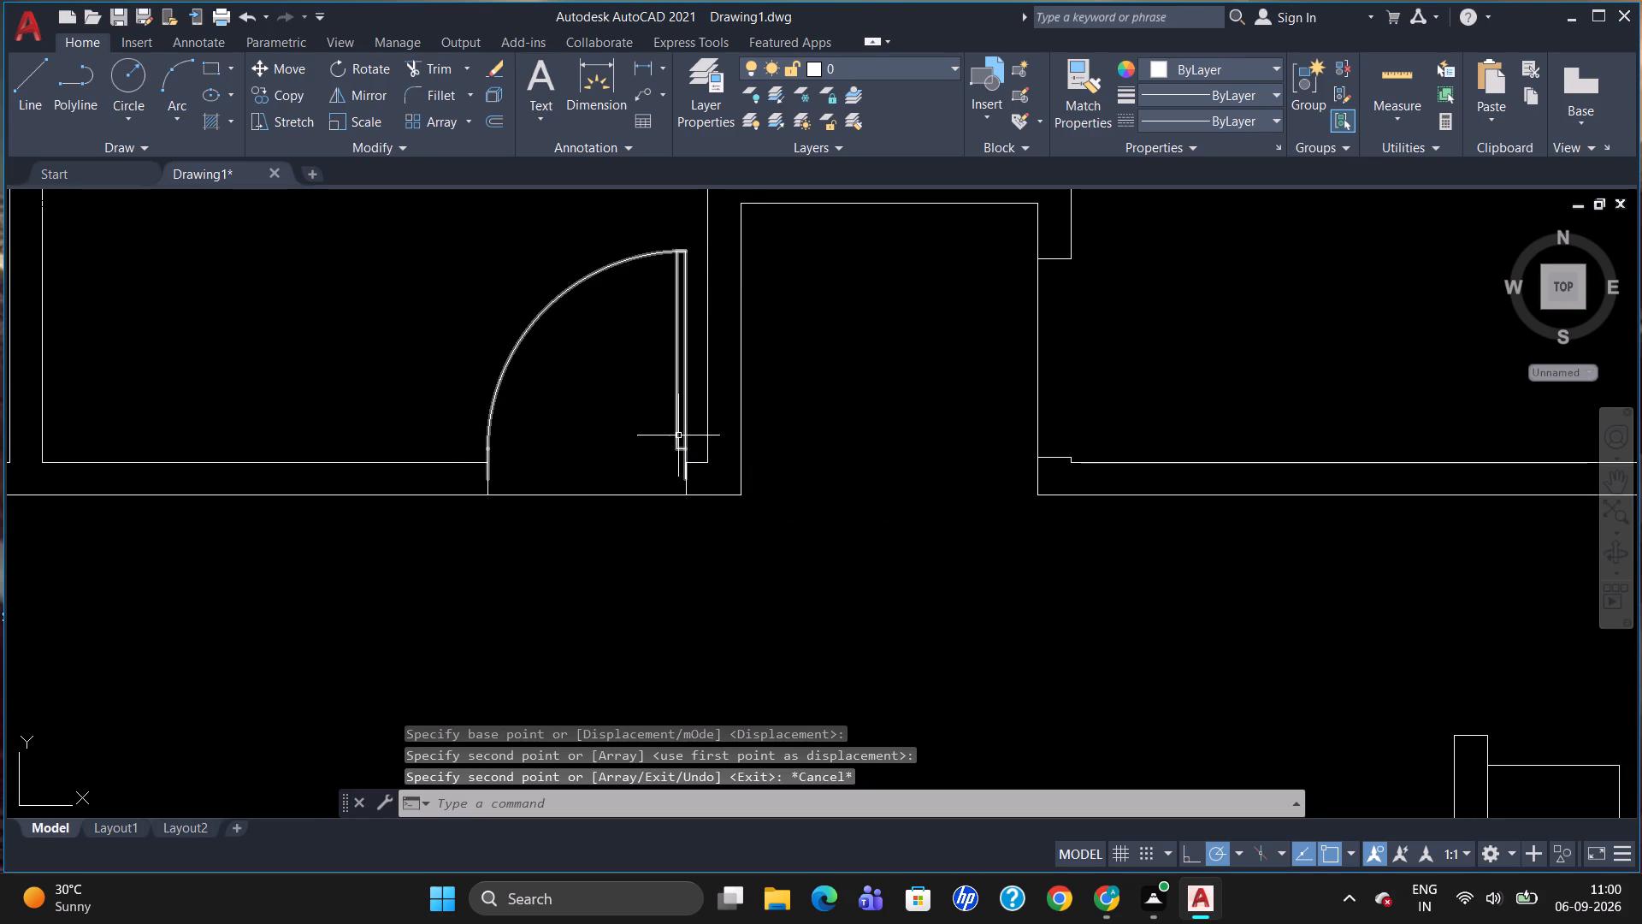
Move the copied door down so its hinge-side bottom end sits on the wall's south line at the east jamb.
left_click(678, 435)
key("m")
key("Return")
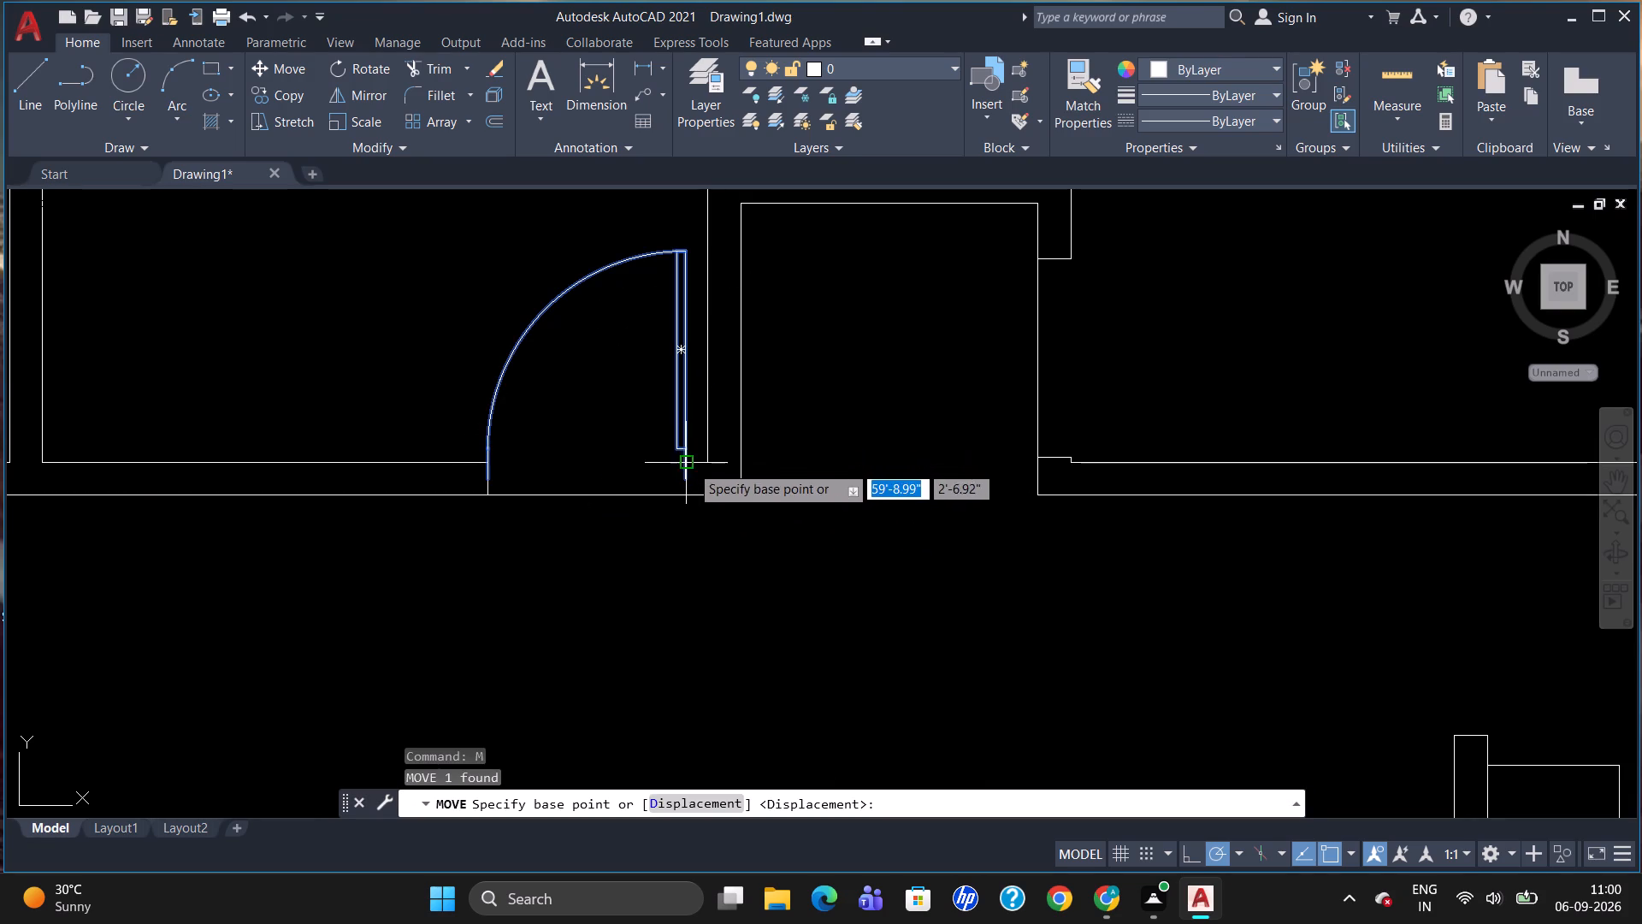
left_click(686, 477)
left_click(684, 489)
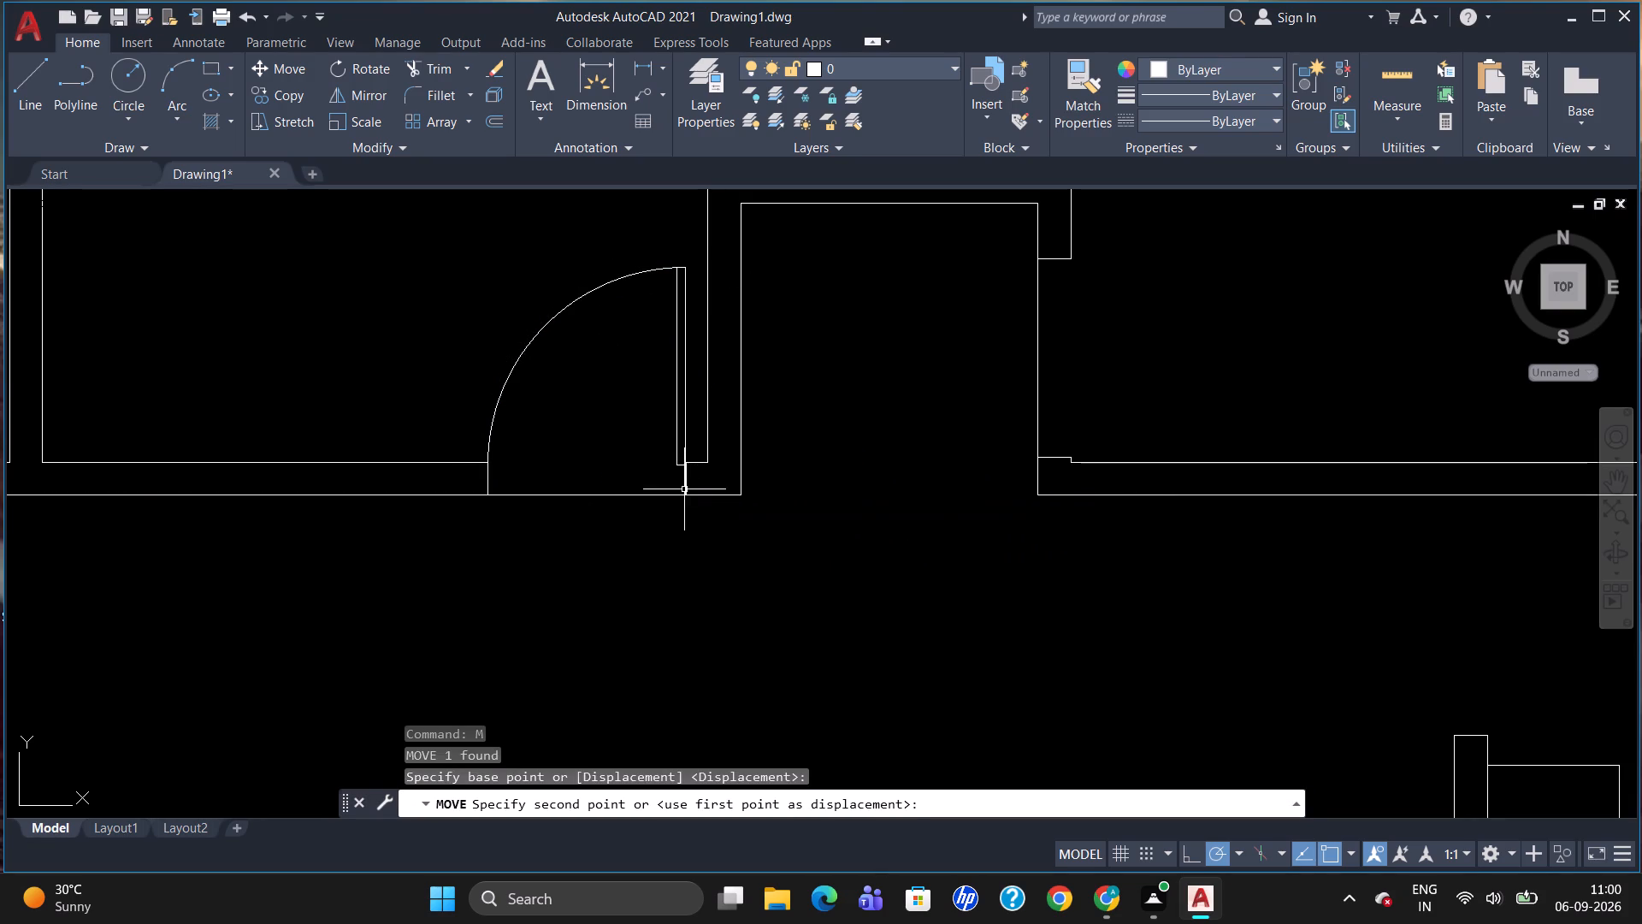
Rotate the spare door block west of the plan by 270° about the top end of its leaf.
scroll(660, 560, "down", 2)
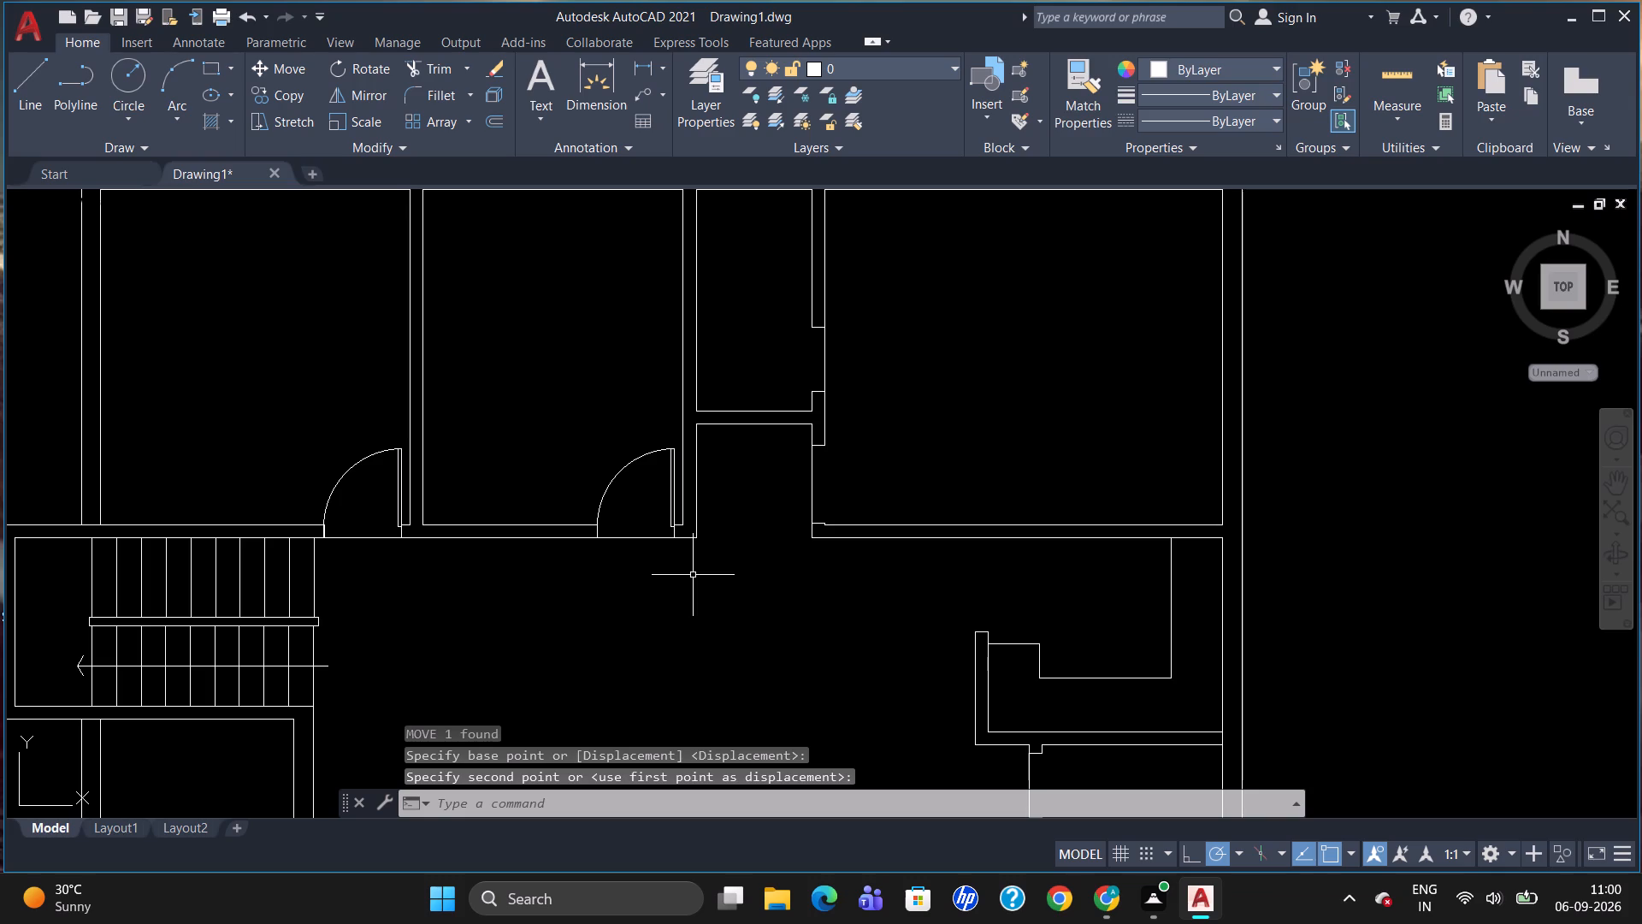
scroll(872, 500, "down", 1)
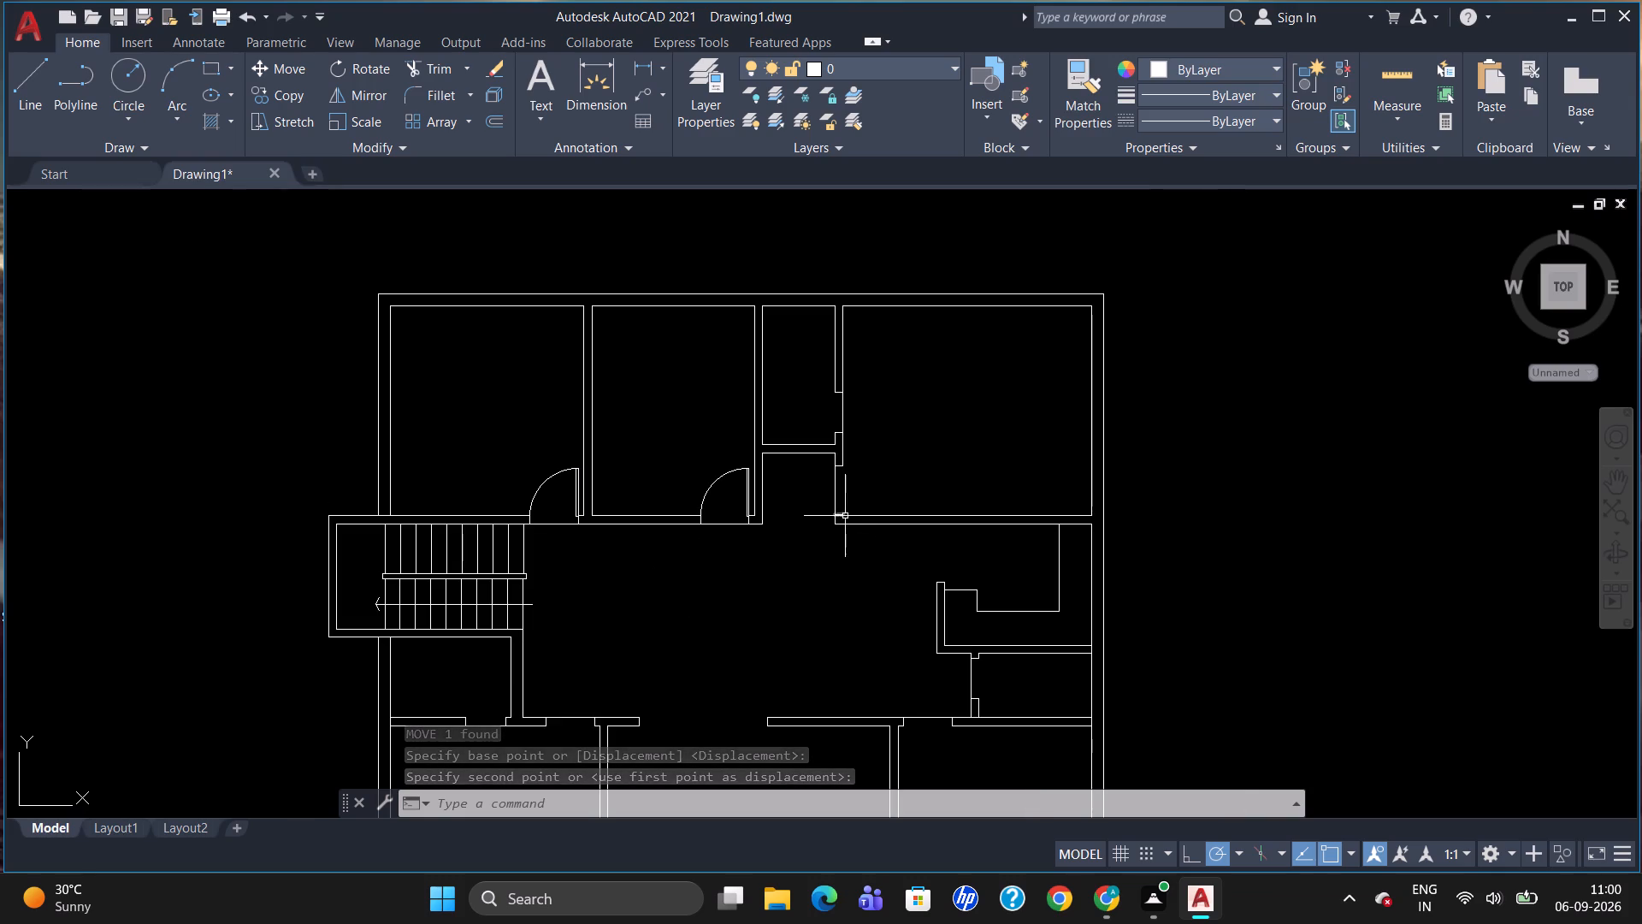
scroll(1031, 405, "down", 1)
left_click(316, 523)
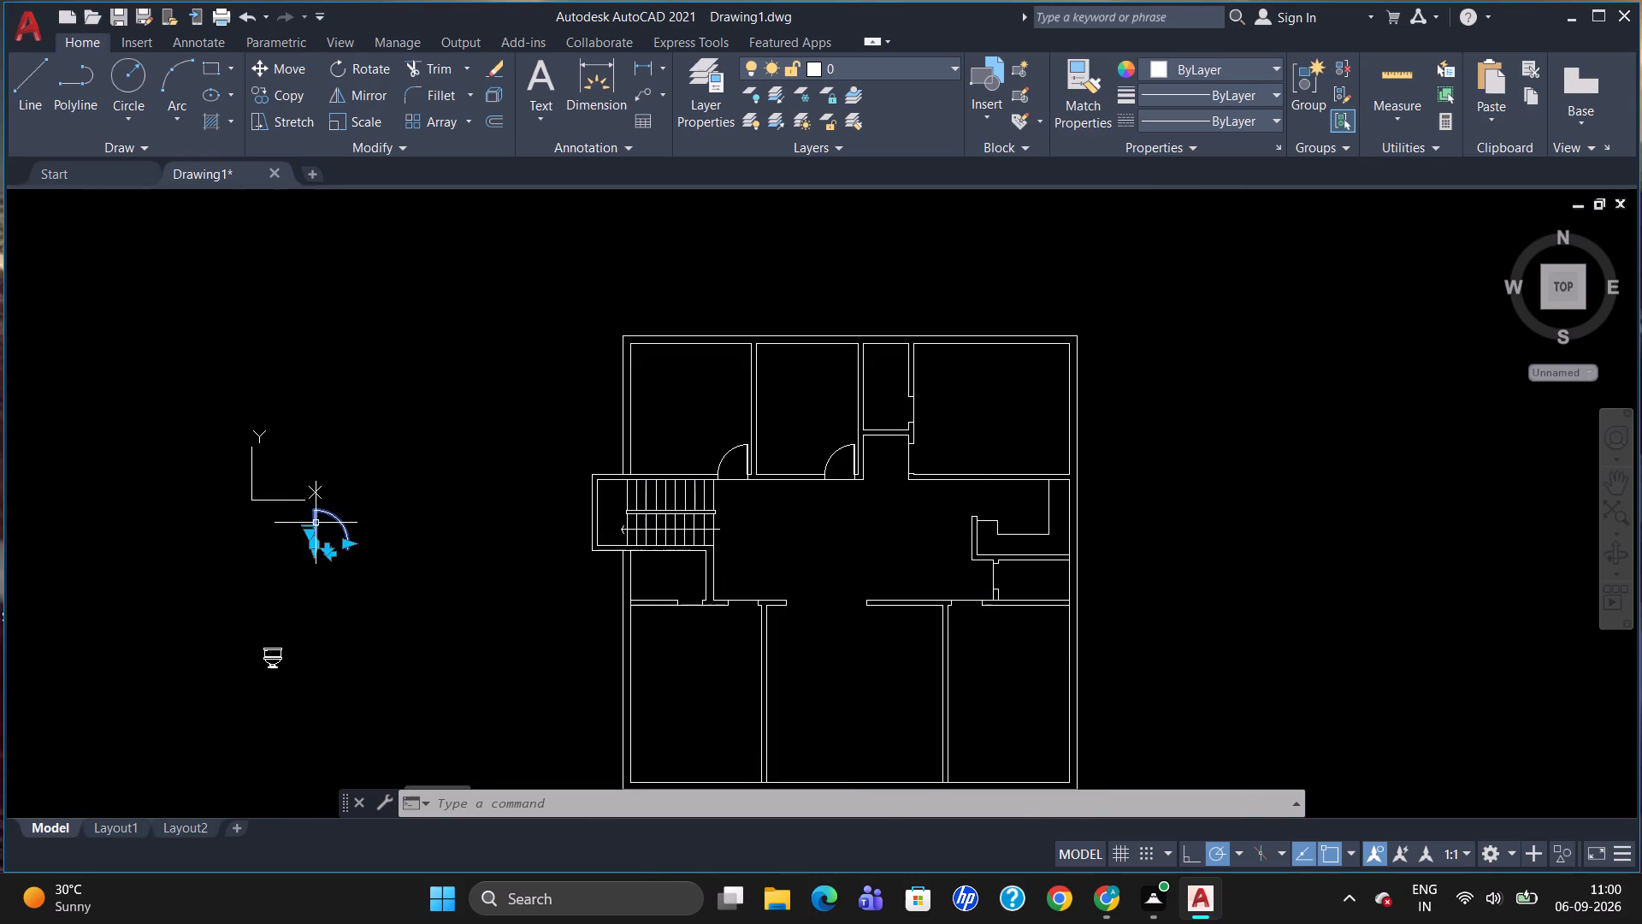
key("r")
key("o")
key("Return")
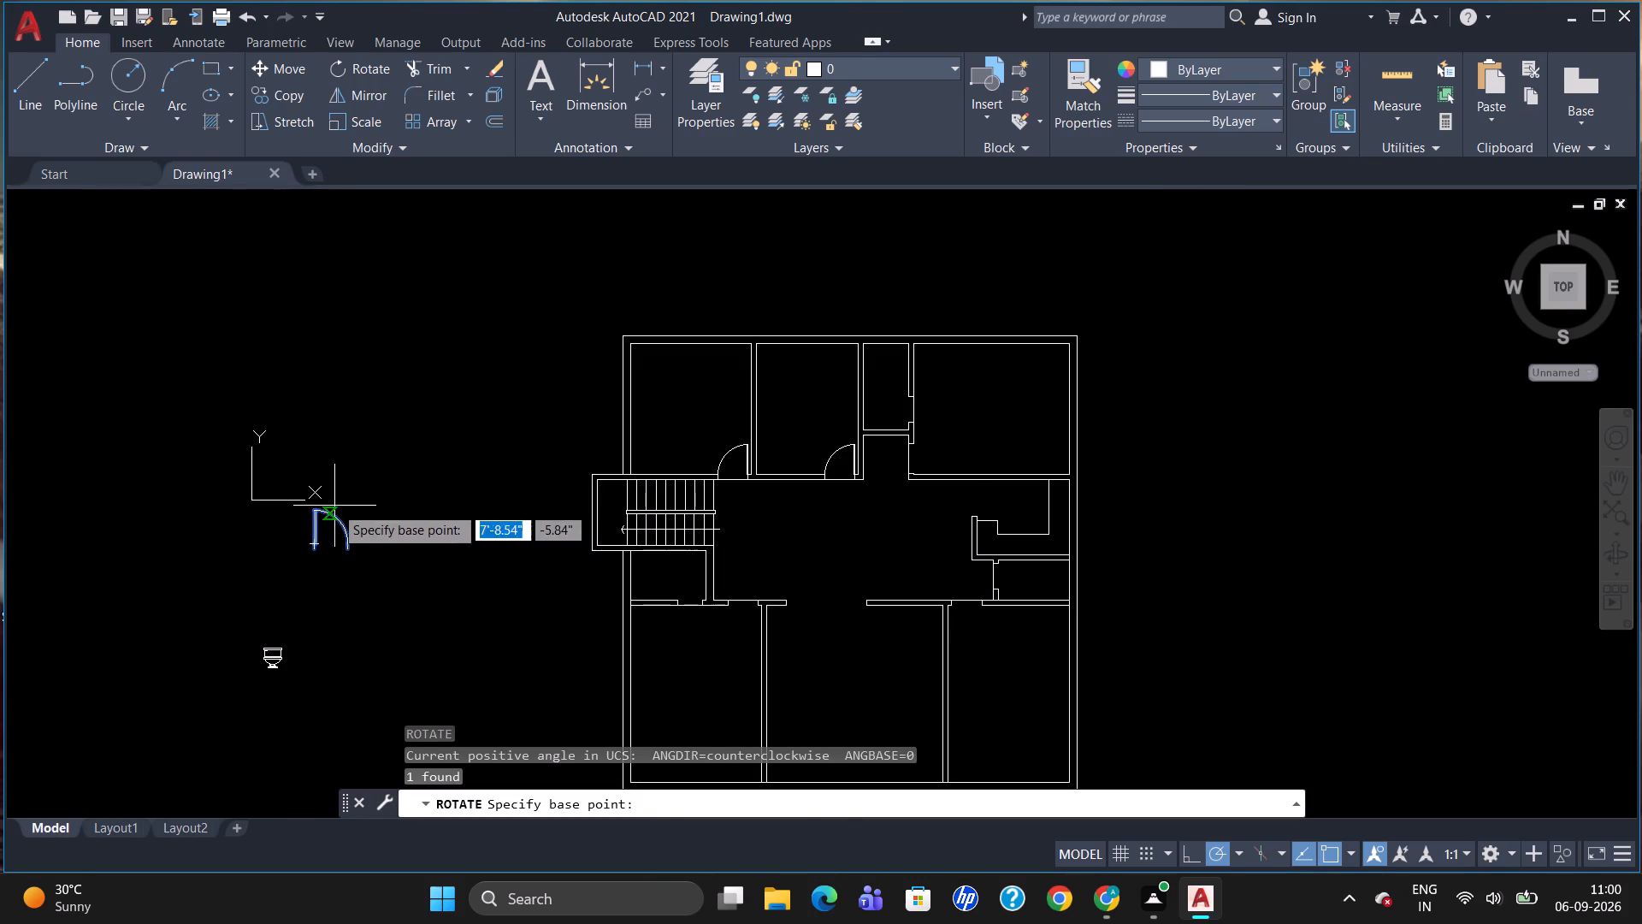
left_click(315, 506)
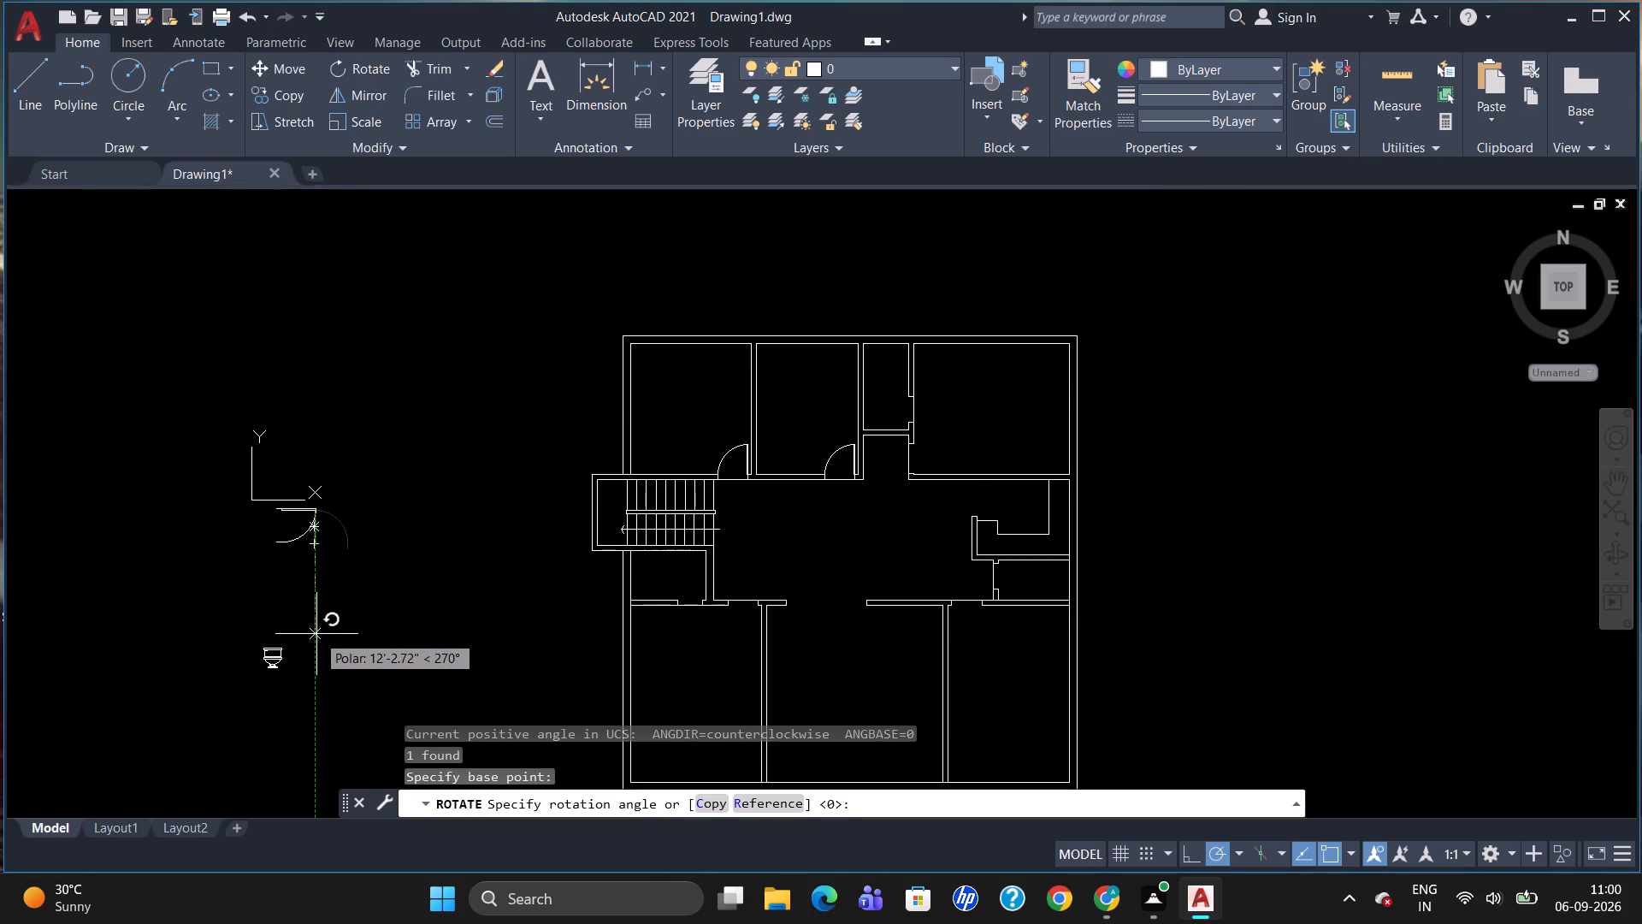
left_click(316, 634)
Copy the rotated door by its hinge end to the north jamb of the opening in the northeast room's west wall.
left_click(300, 512)
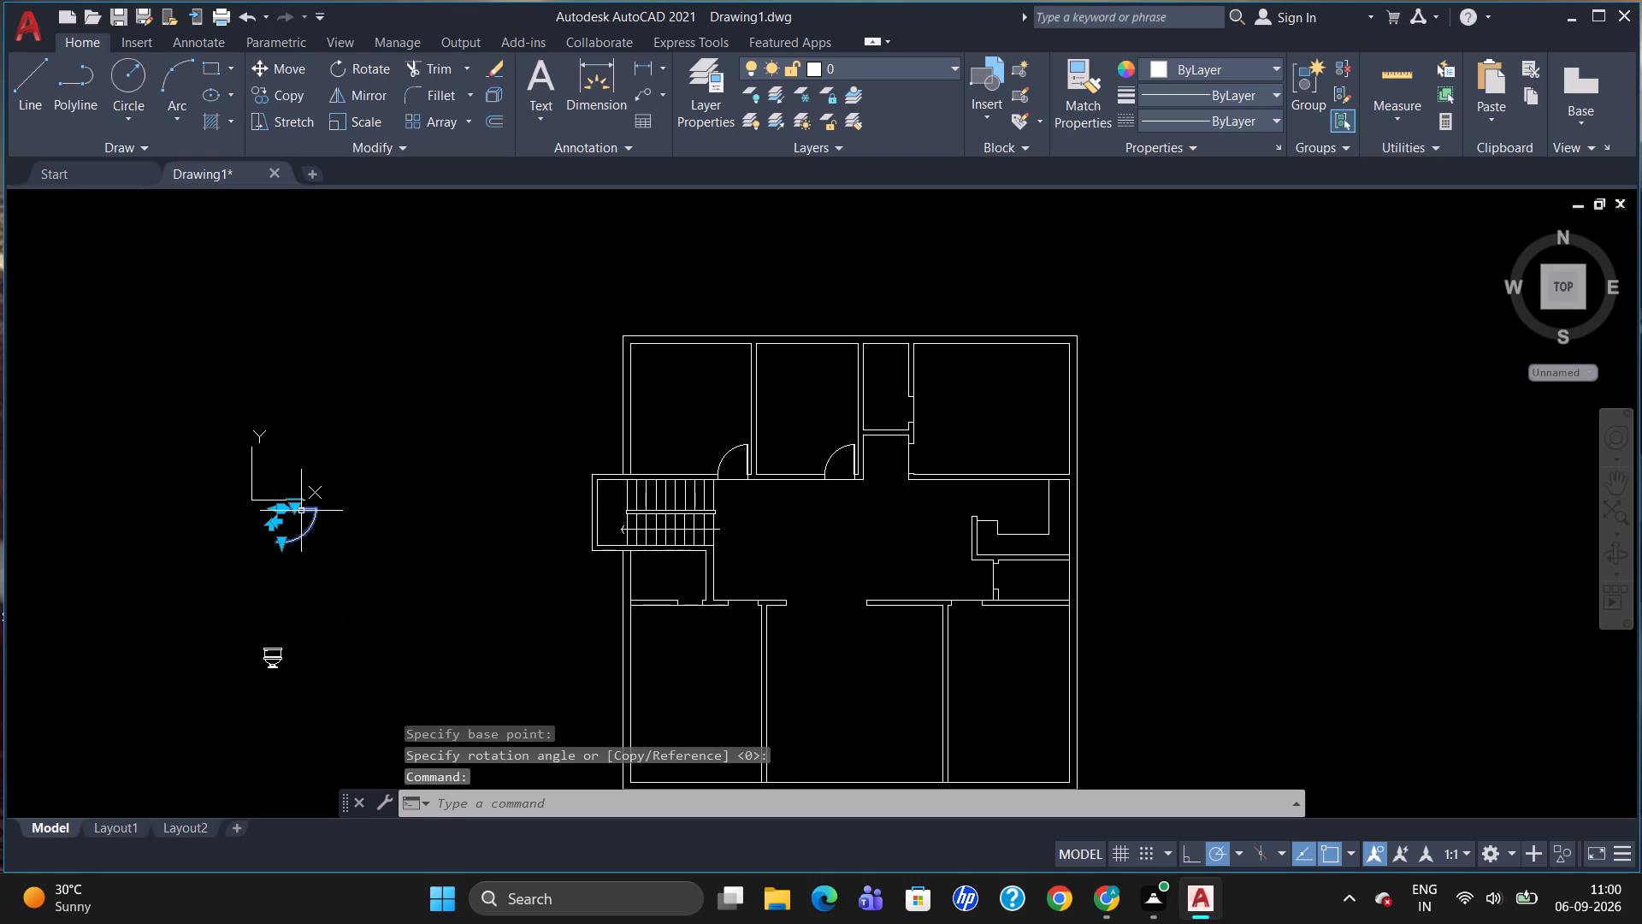
key("c")
key("o")
key("Return")
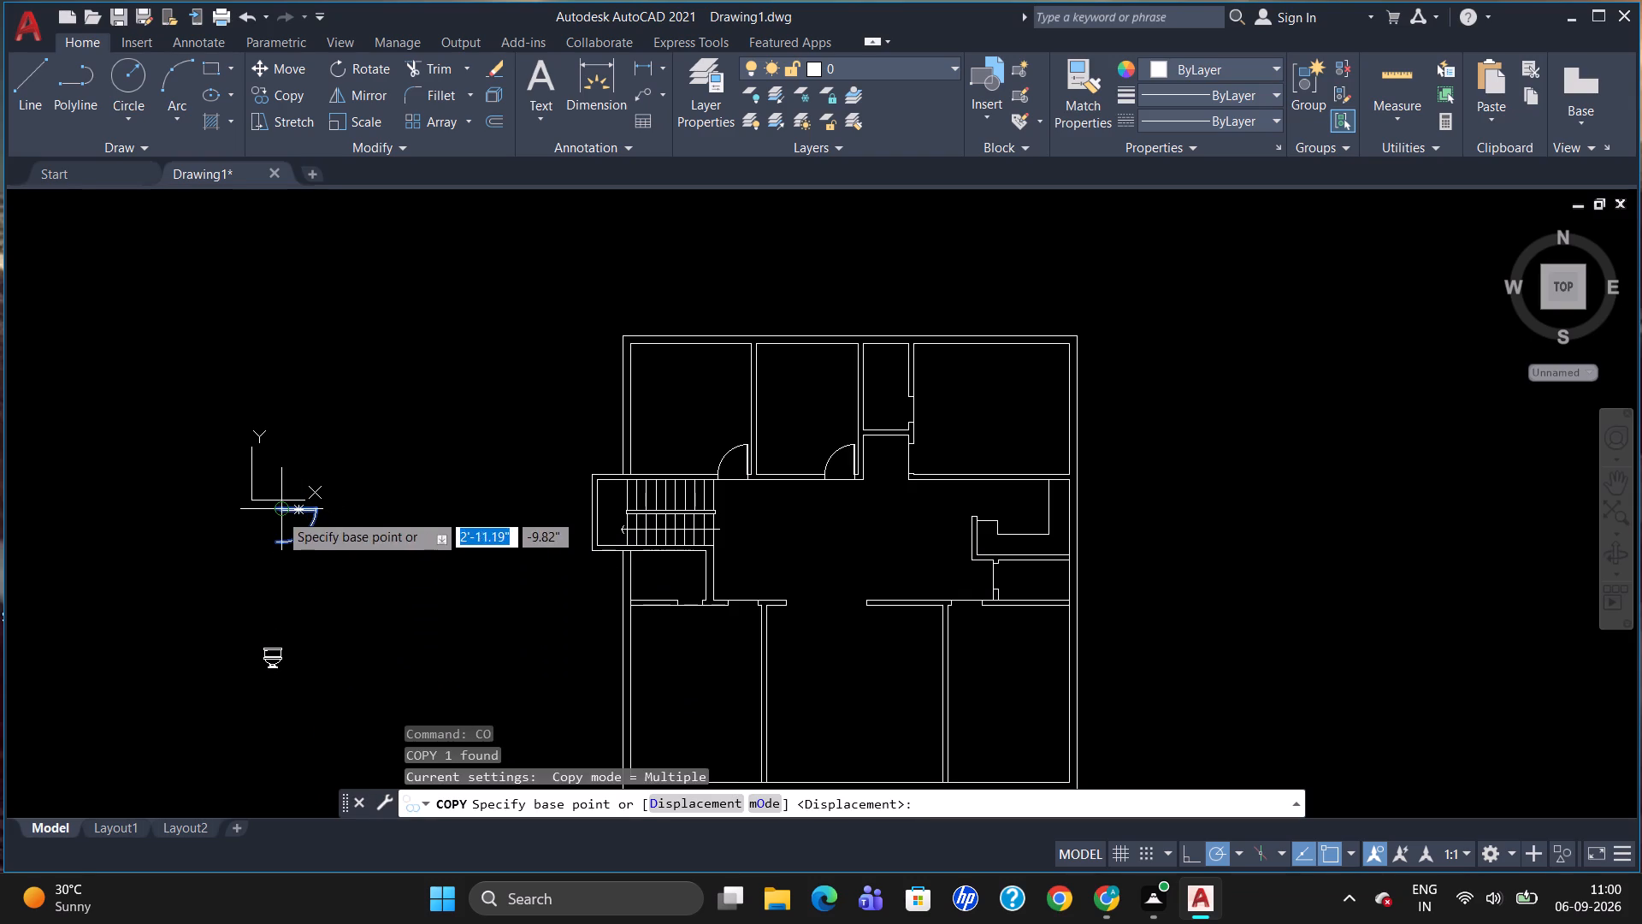
left_click_drag(274, 508, 292, 512)
scroll(918, 440, "up", 3)
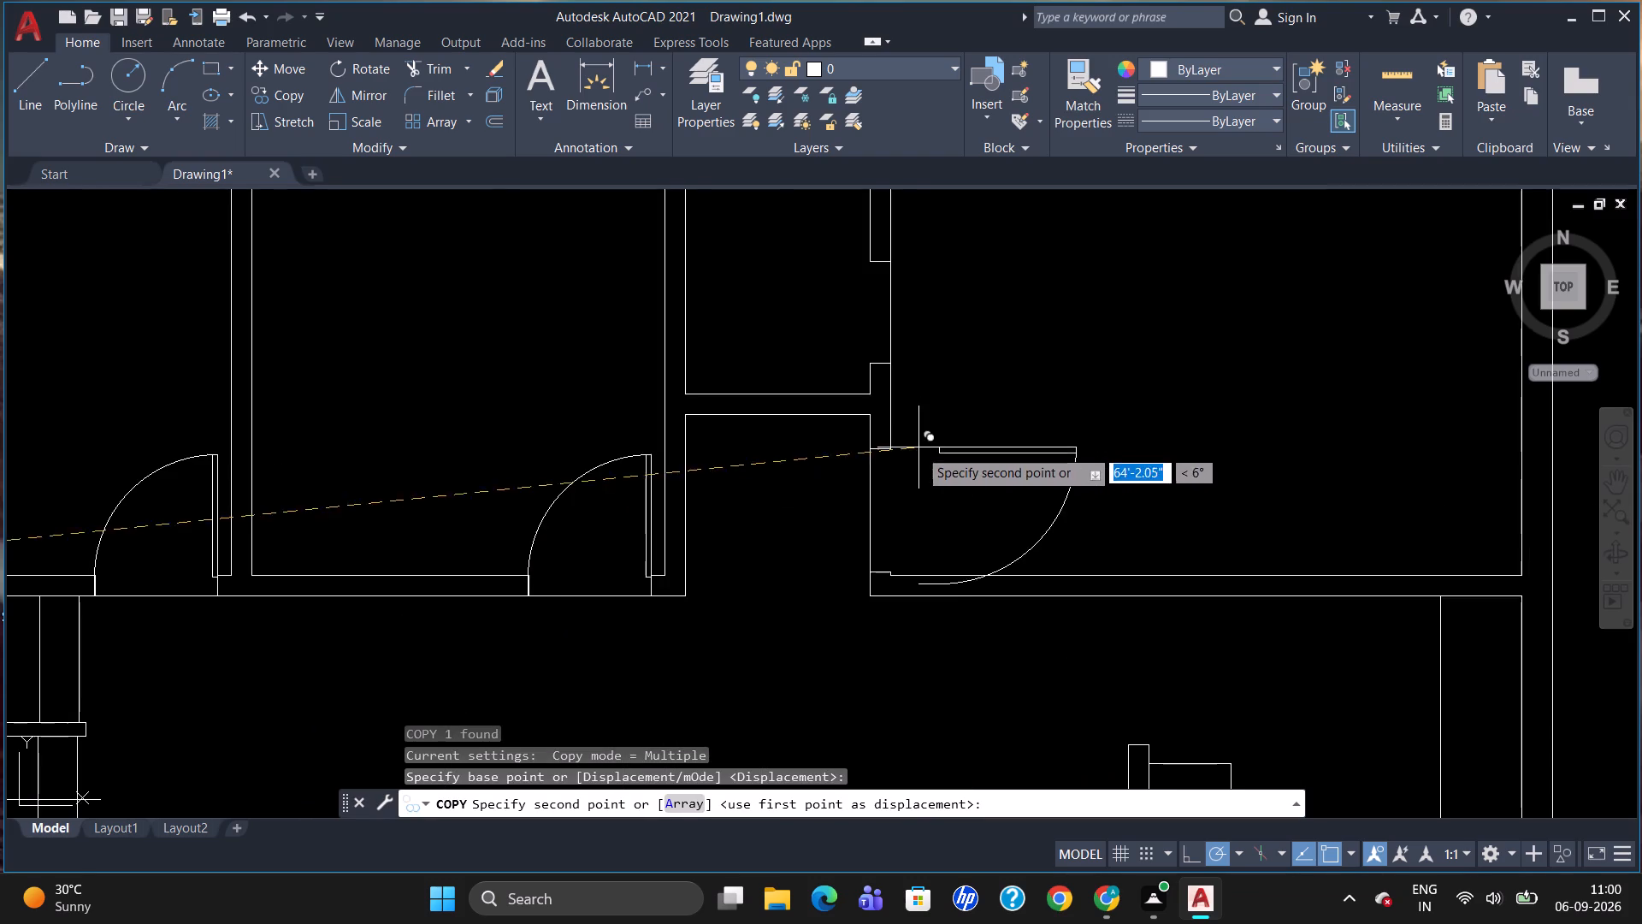
scroll(879, 446, "up", 3)
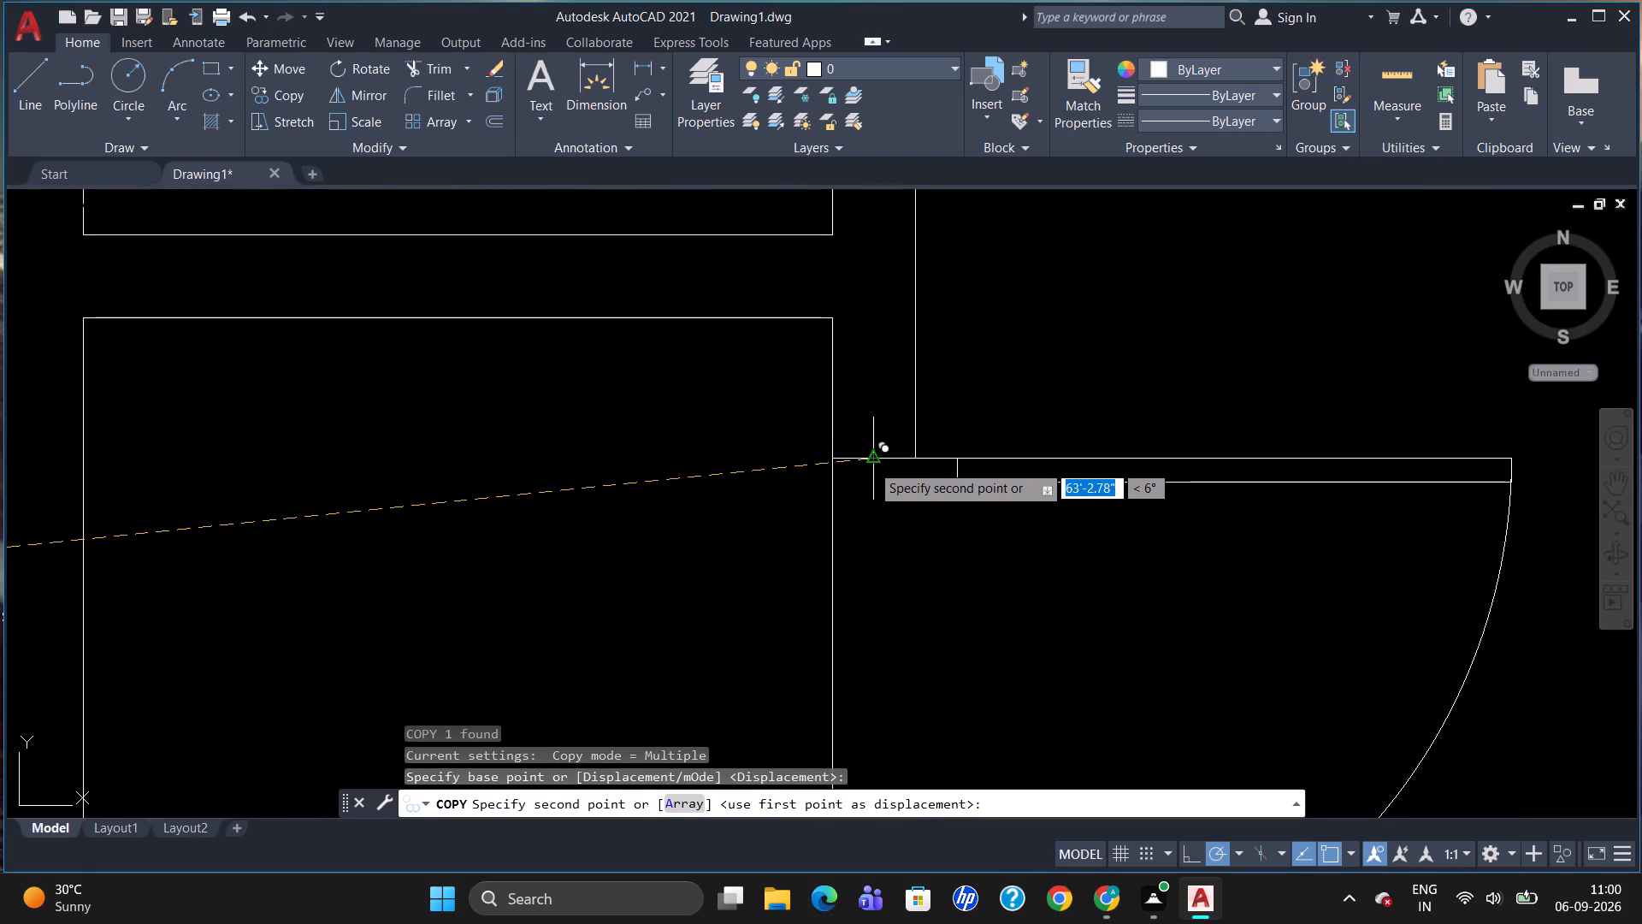
left_click(868, 464)
scroll(972, 358, "down", 2)
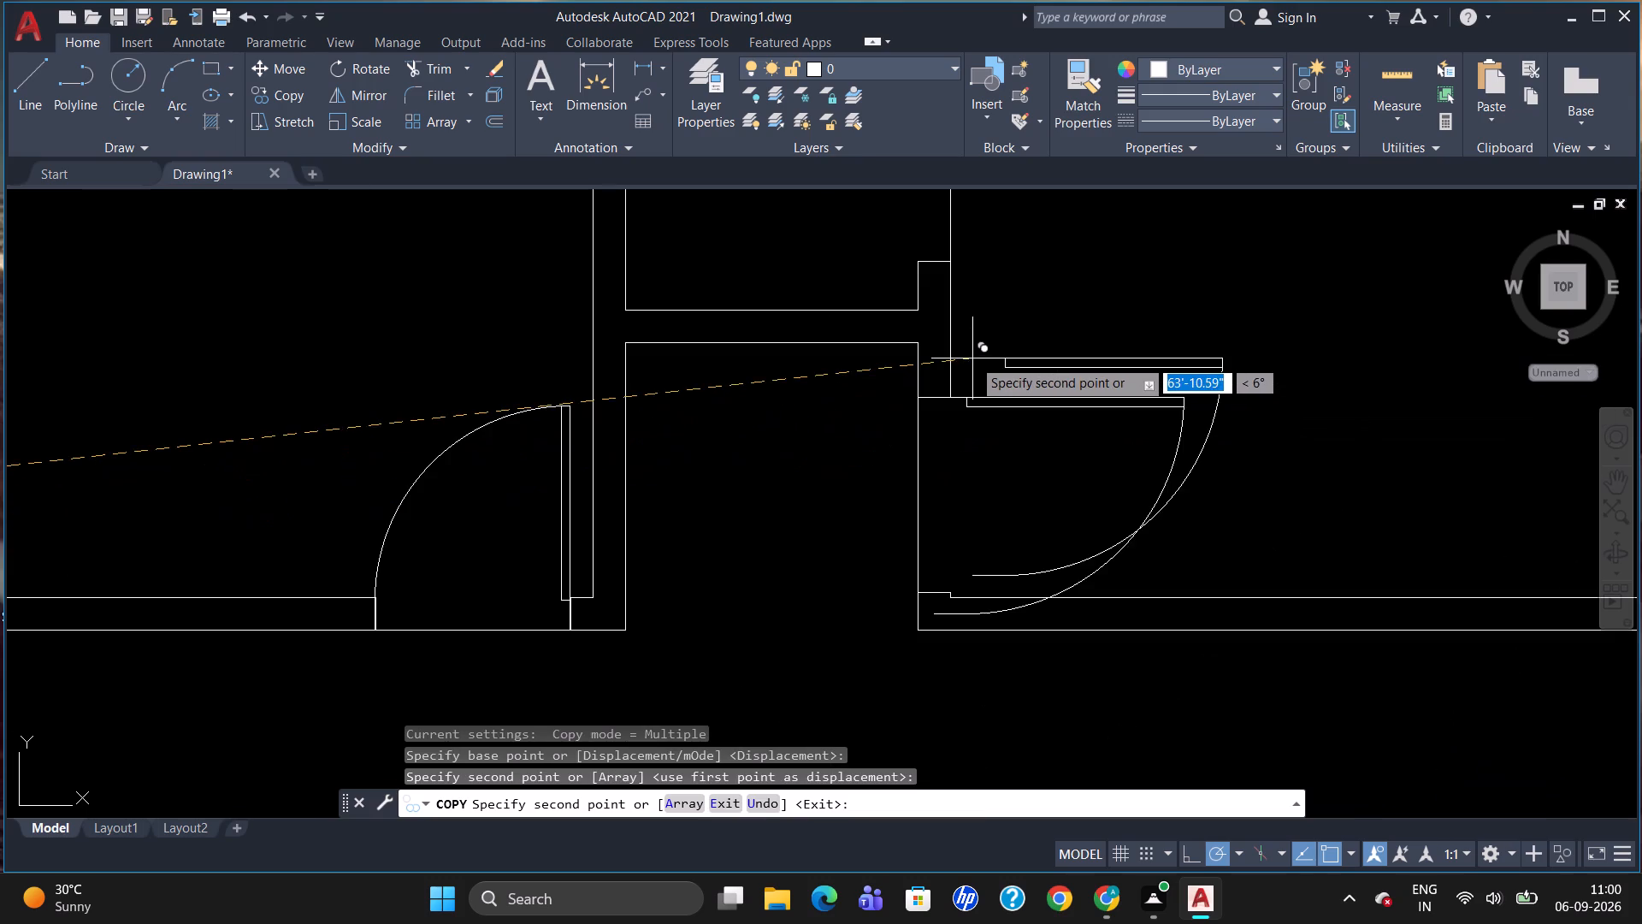
key("Escape")
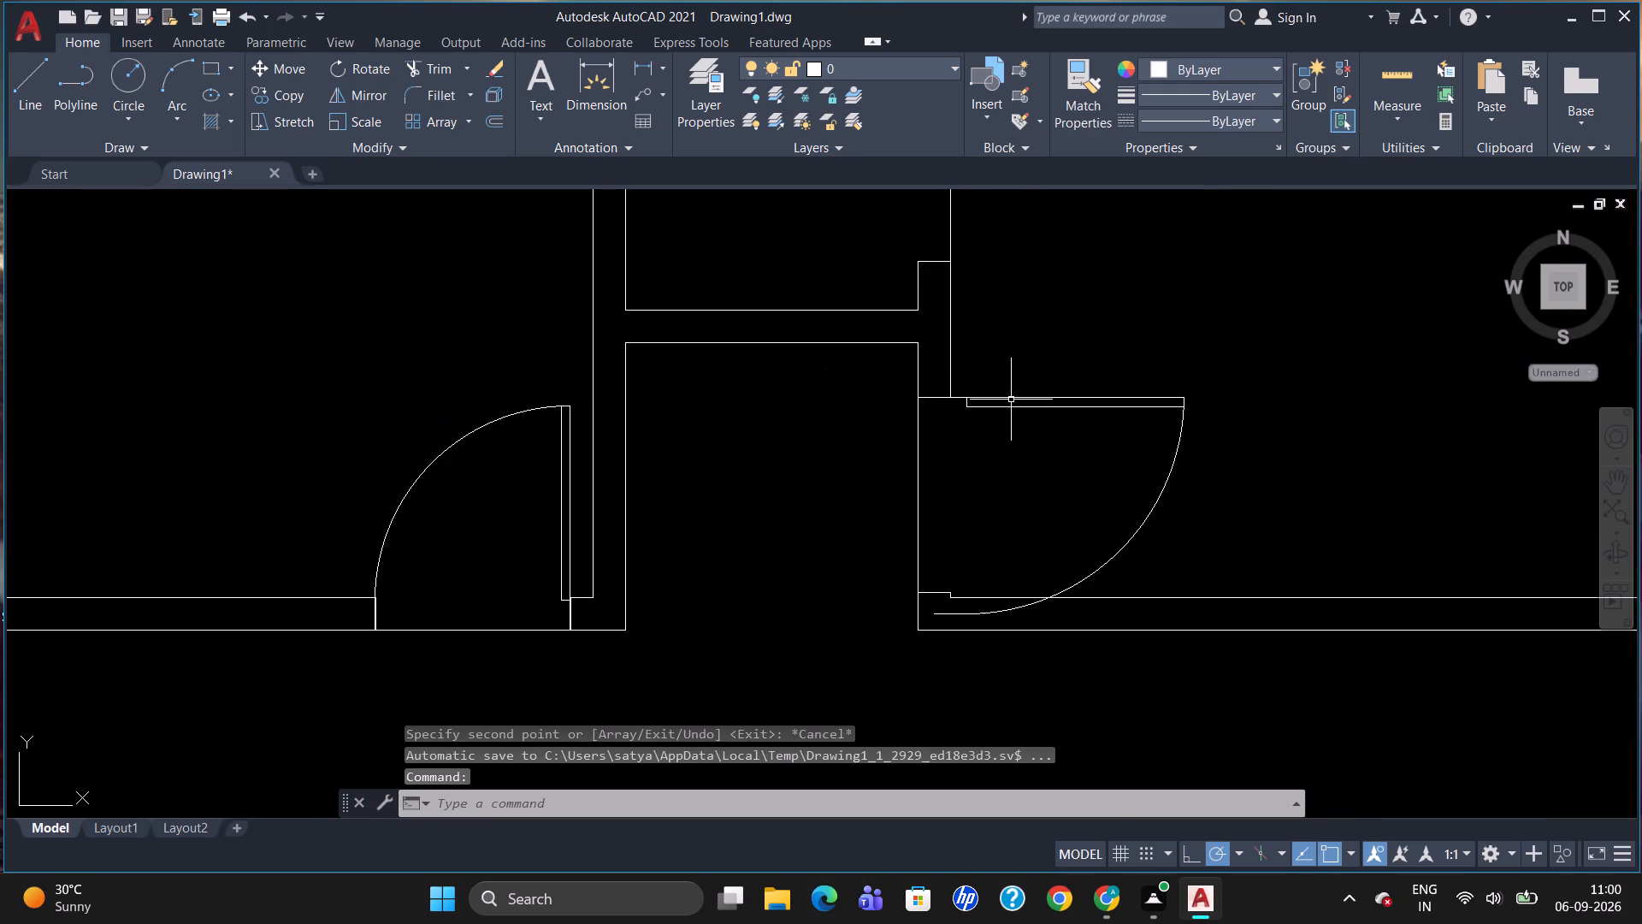
Move the northeast room's door west so its hinge end meets the west corner of the opening's north jamb.
left_click(1010, 400)
key("m")
key("Return")
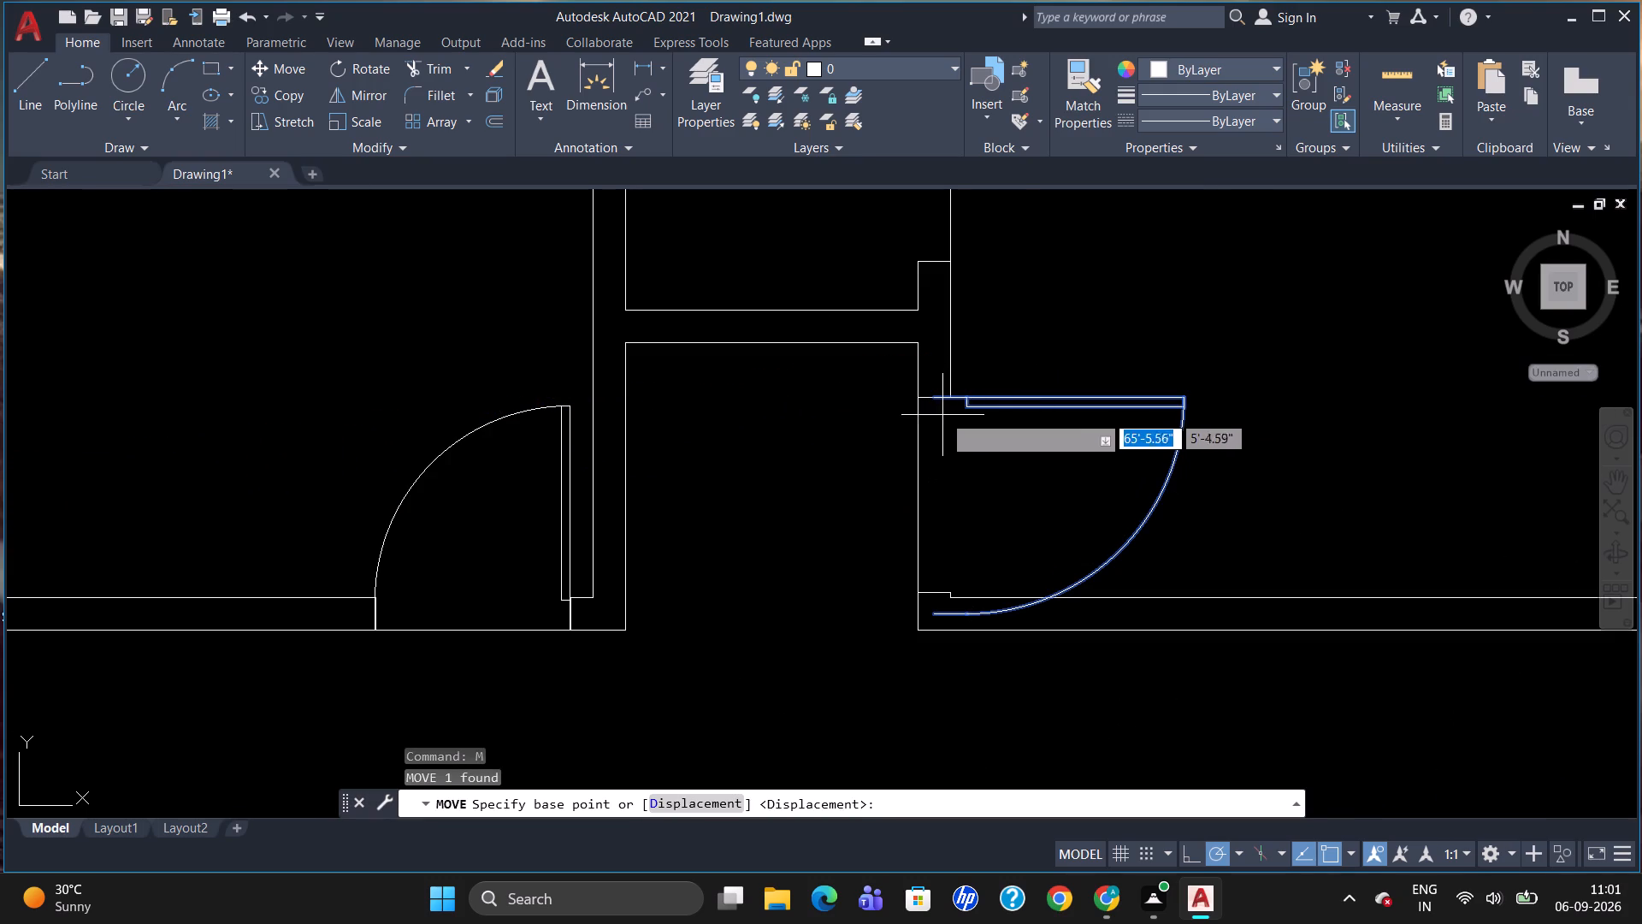
left_click(936, 396)
left_click(920, 397)
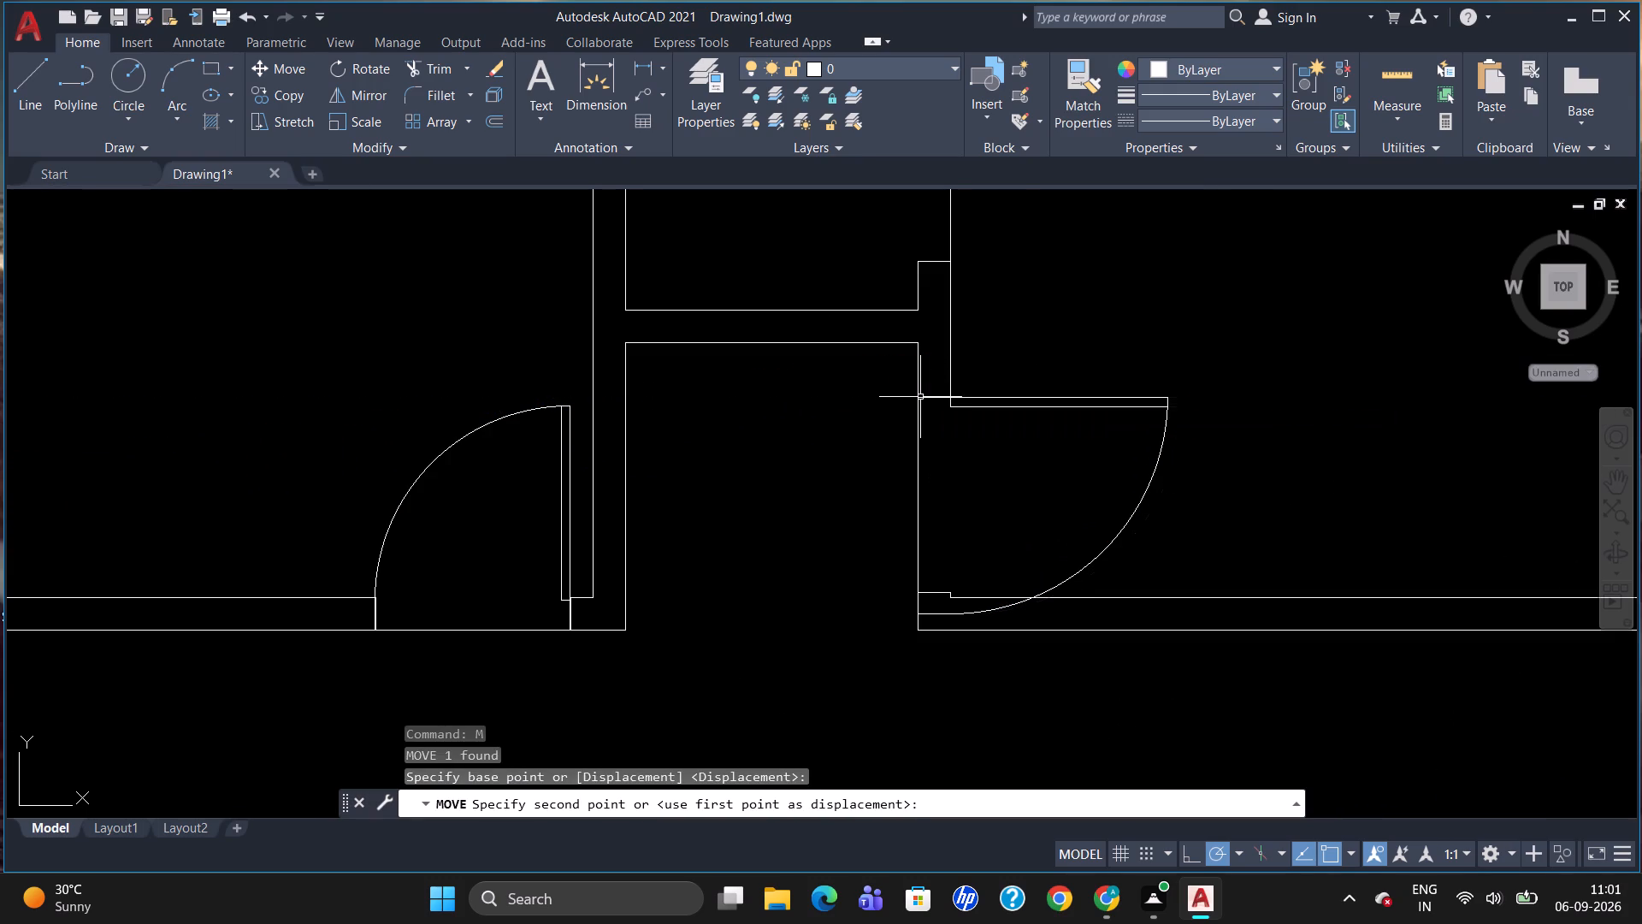
Scale the northeast room's door down about its hinge end so its swing fits between the opening's jambs.
left_click(965, 400)
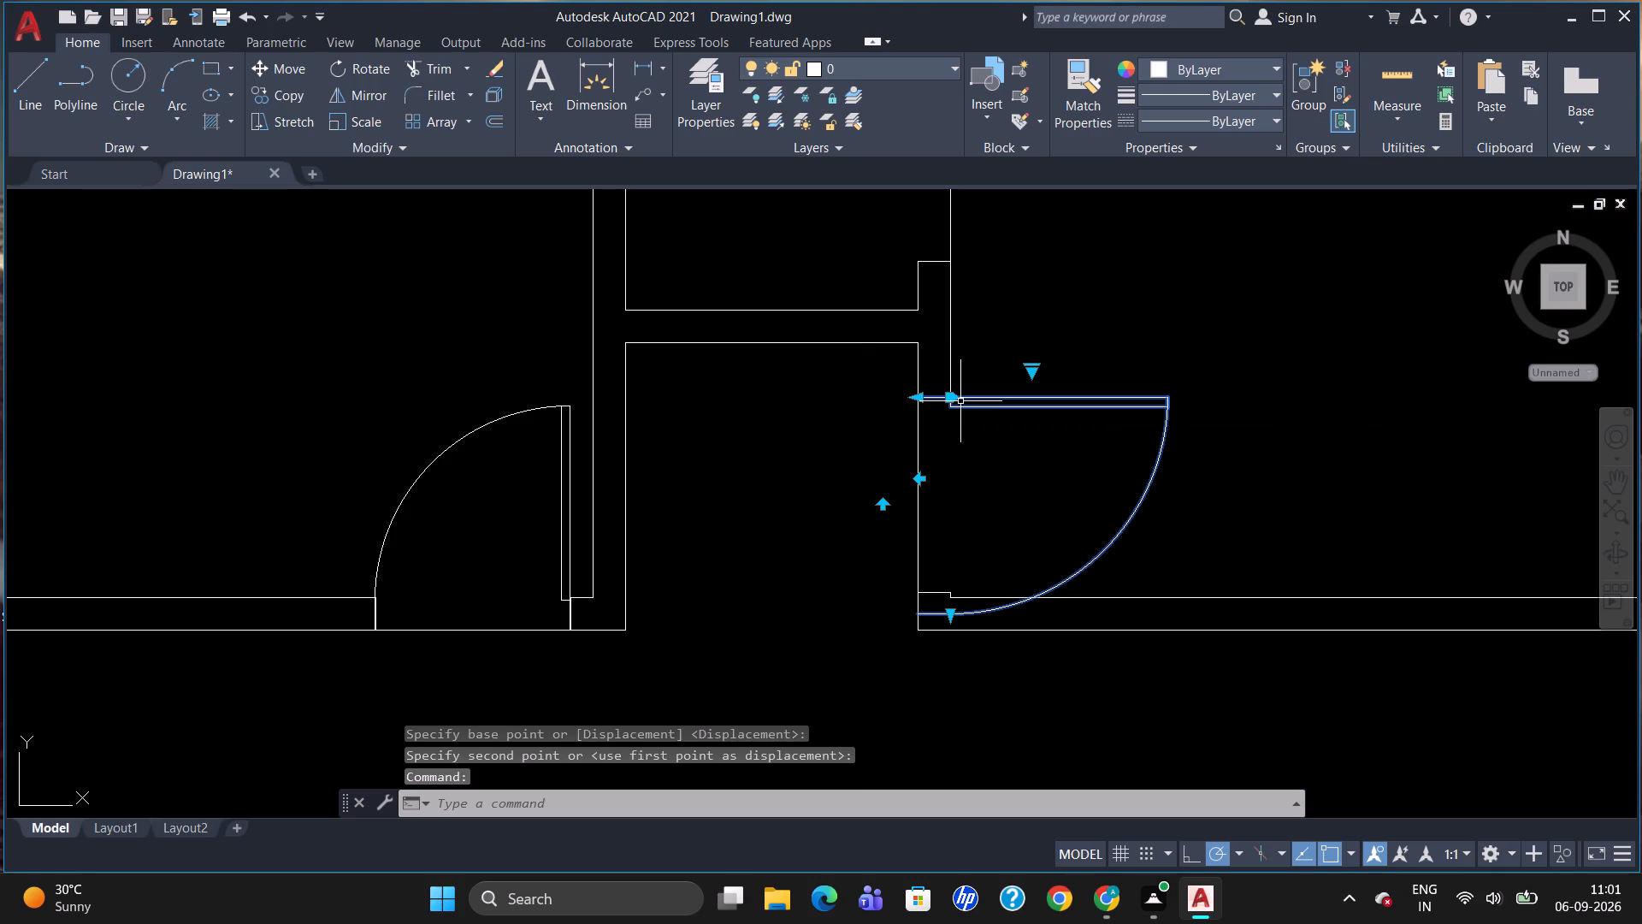
key("s")
key("c")
key("Return")
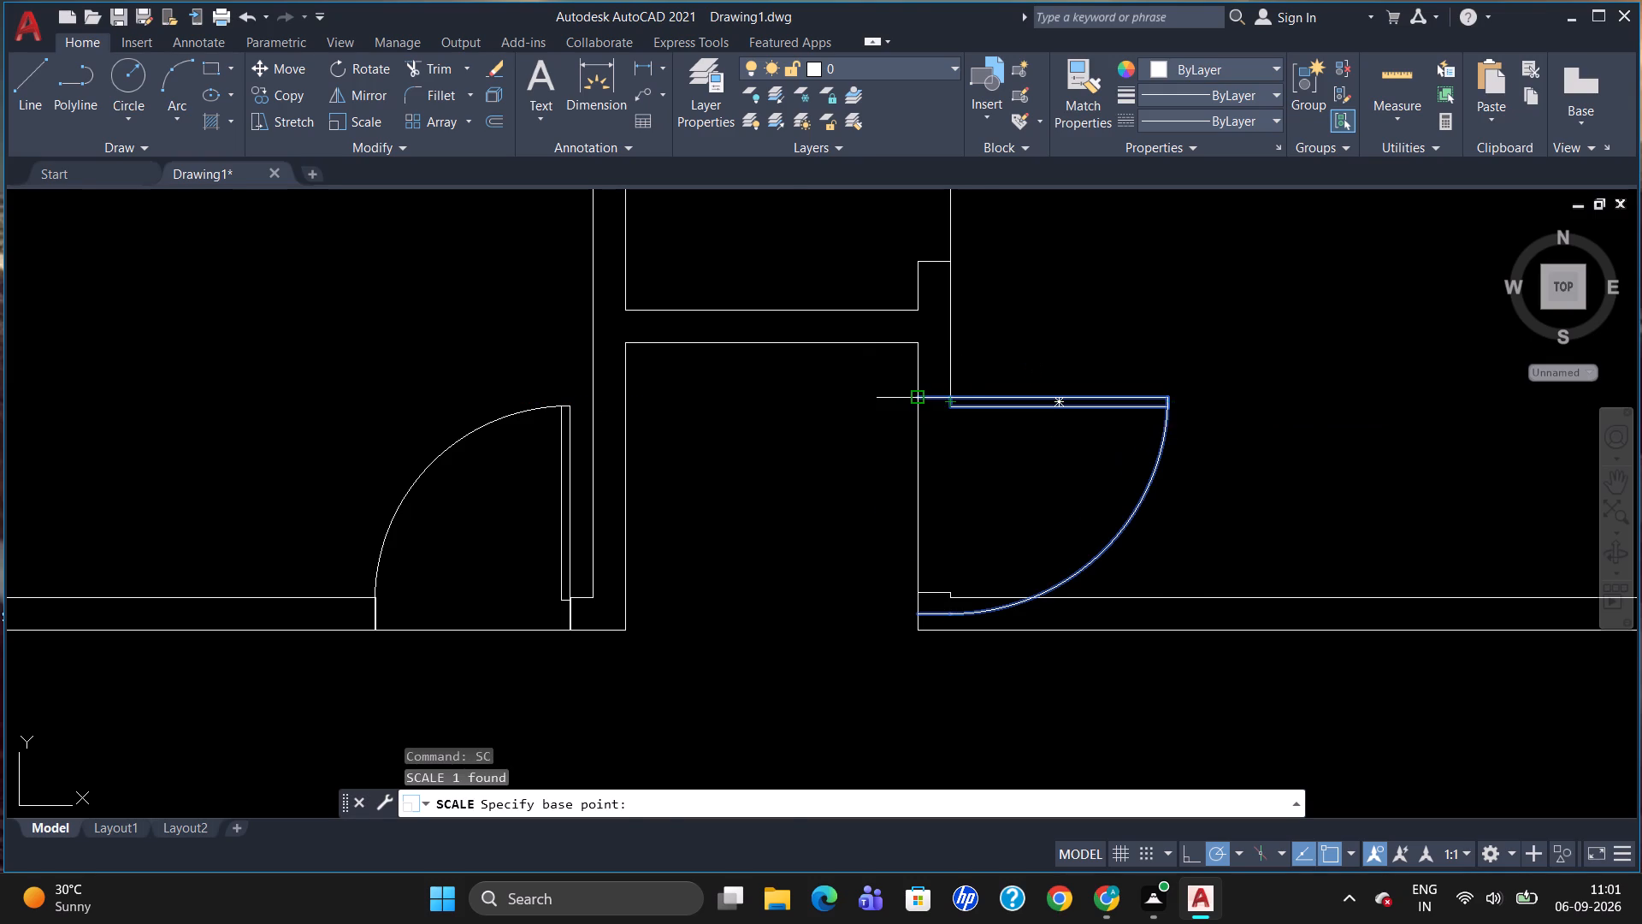
left_click(918, 396)
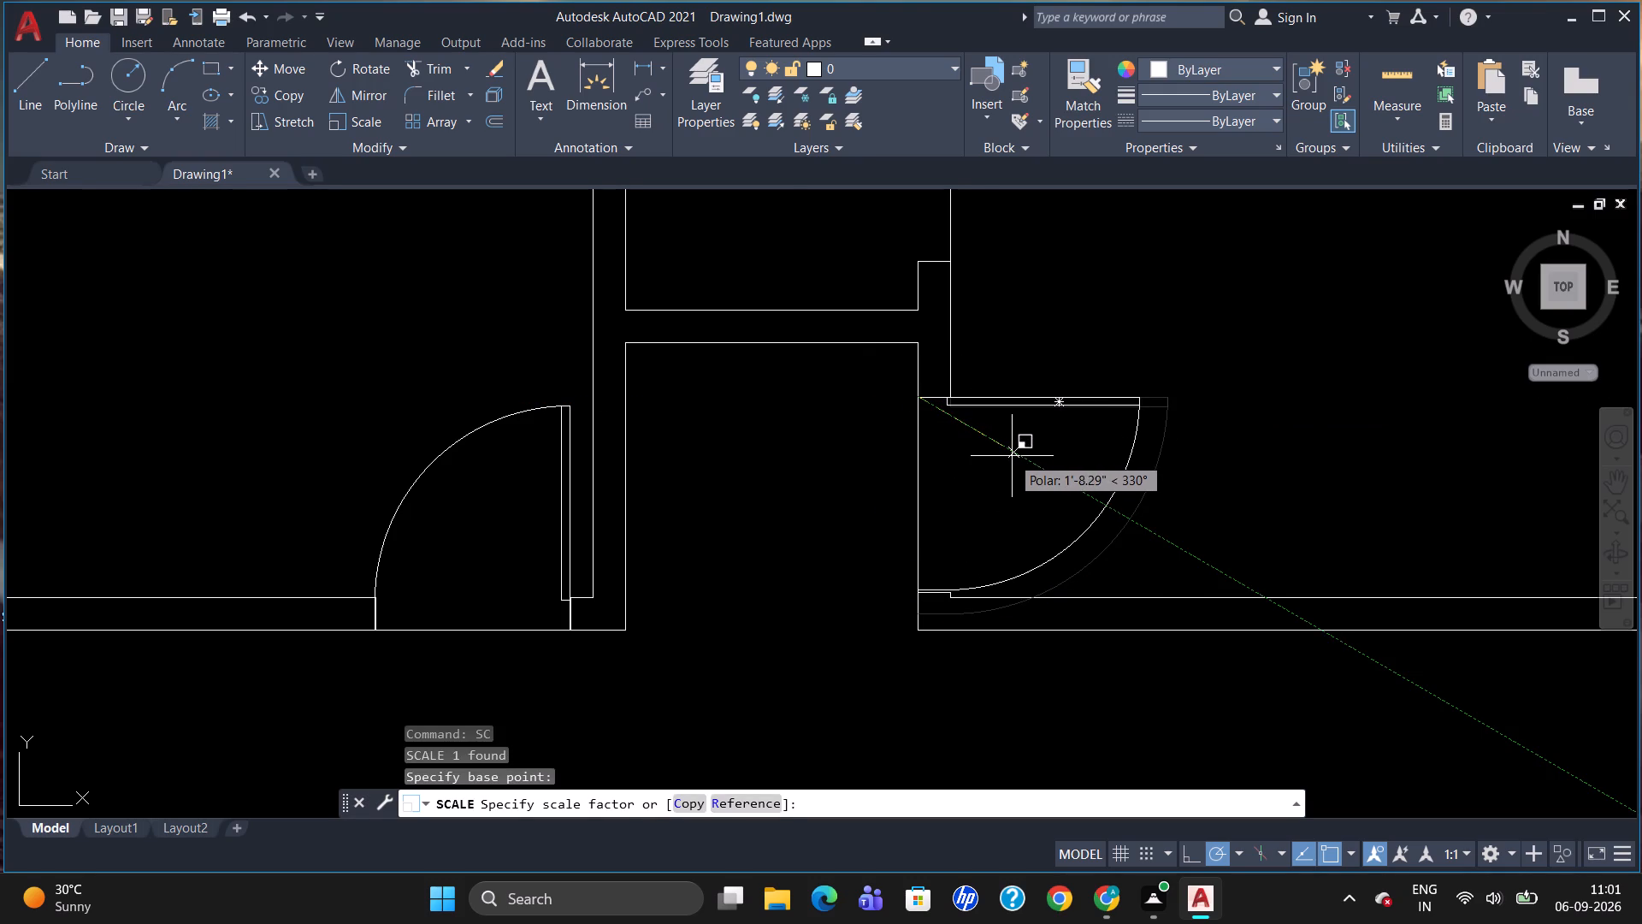
left_click(1013, 458)
Rotate the spare door block west of the plan by 180° about the east end of its leaf.
scroll(989, 529, "down", 2)
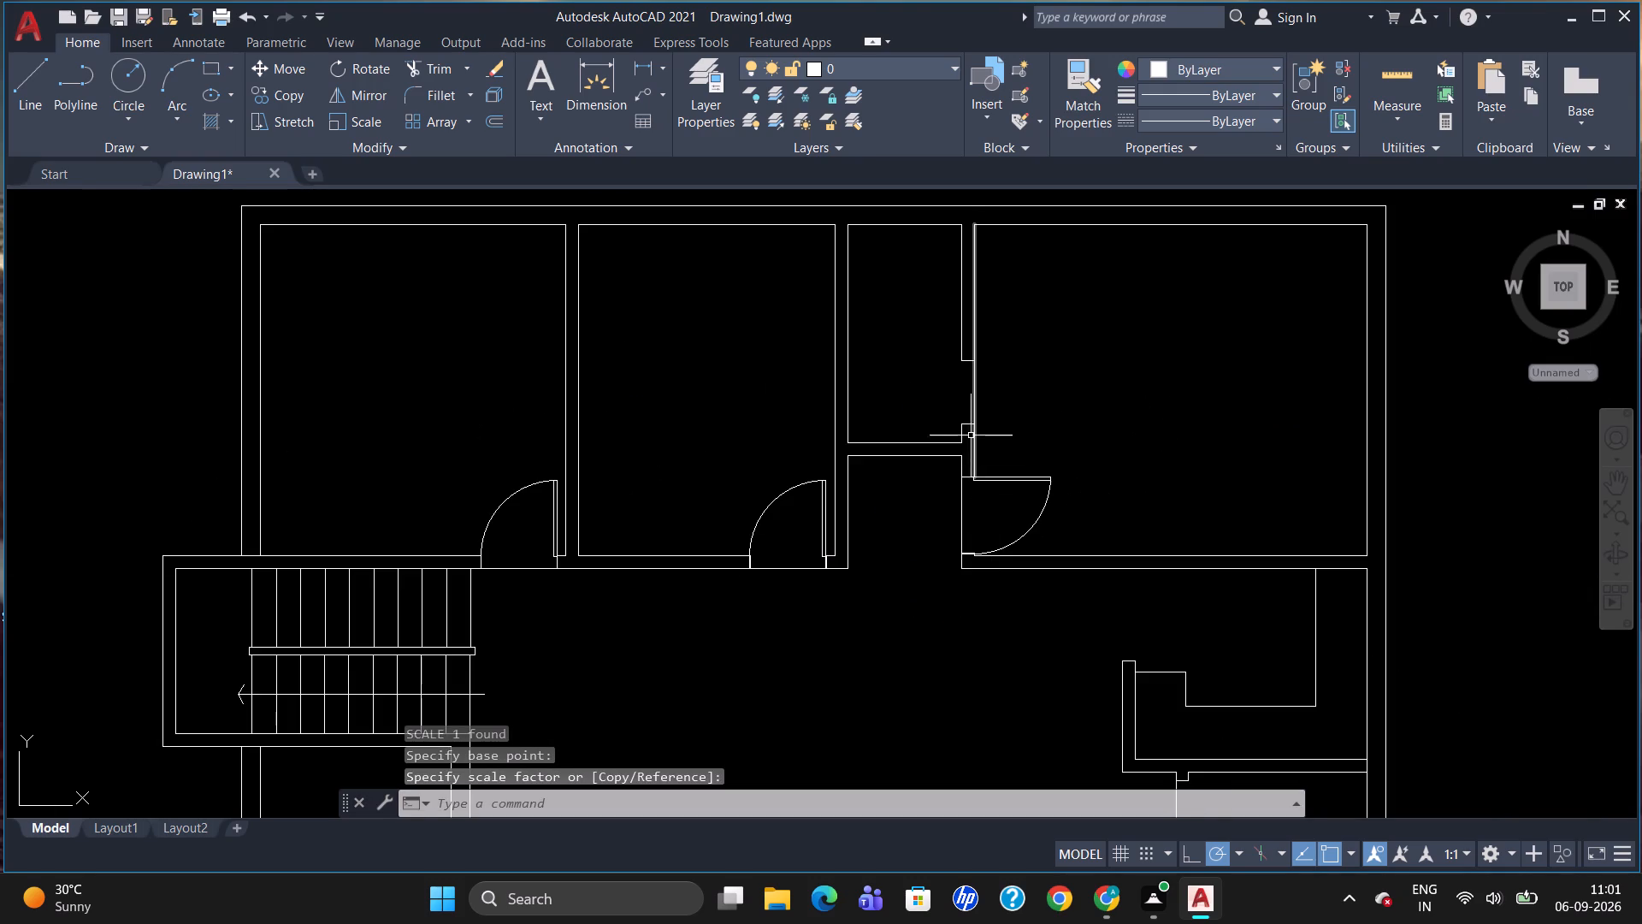
scroll(987, 435, "down", 2)
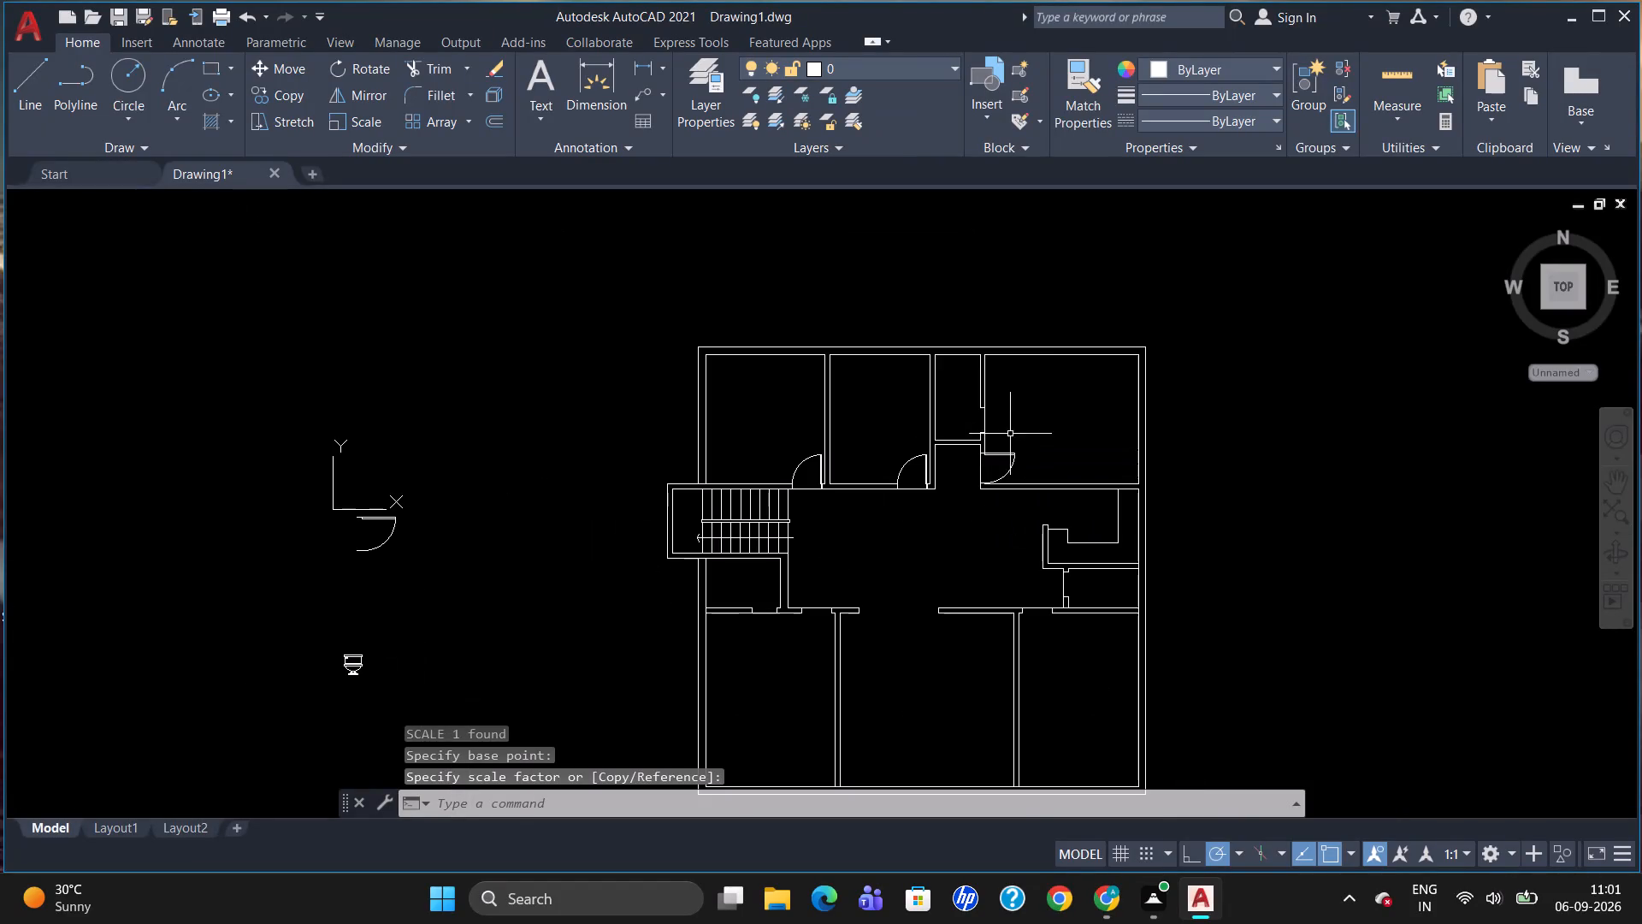
left_click(387, 520)
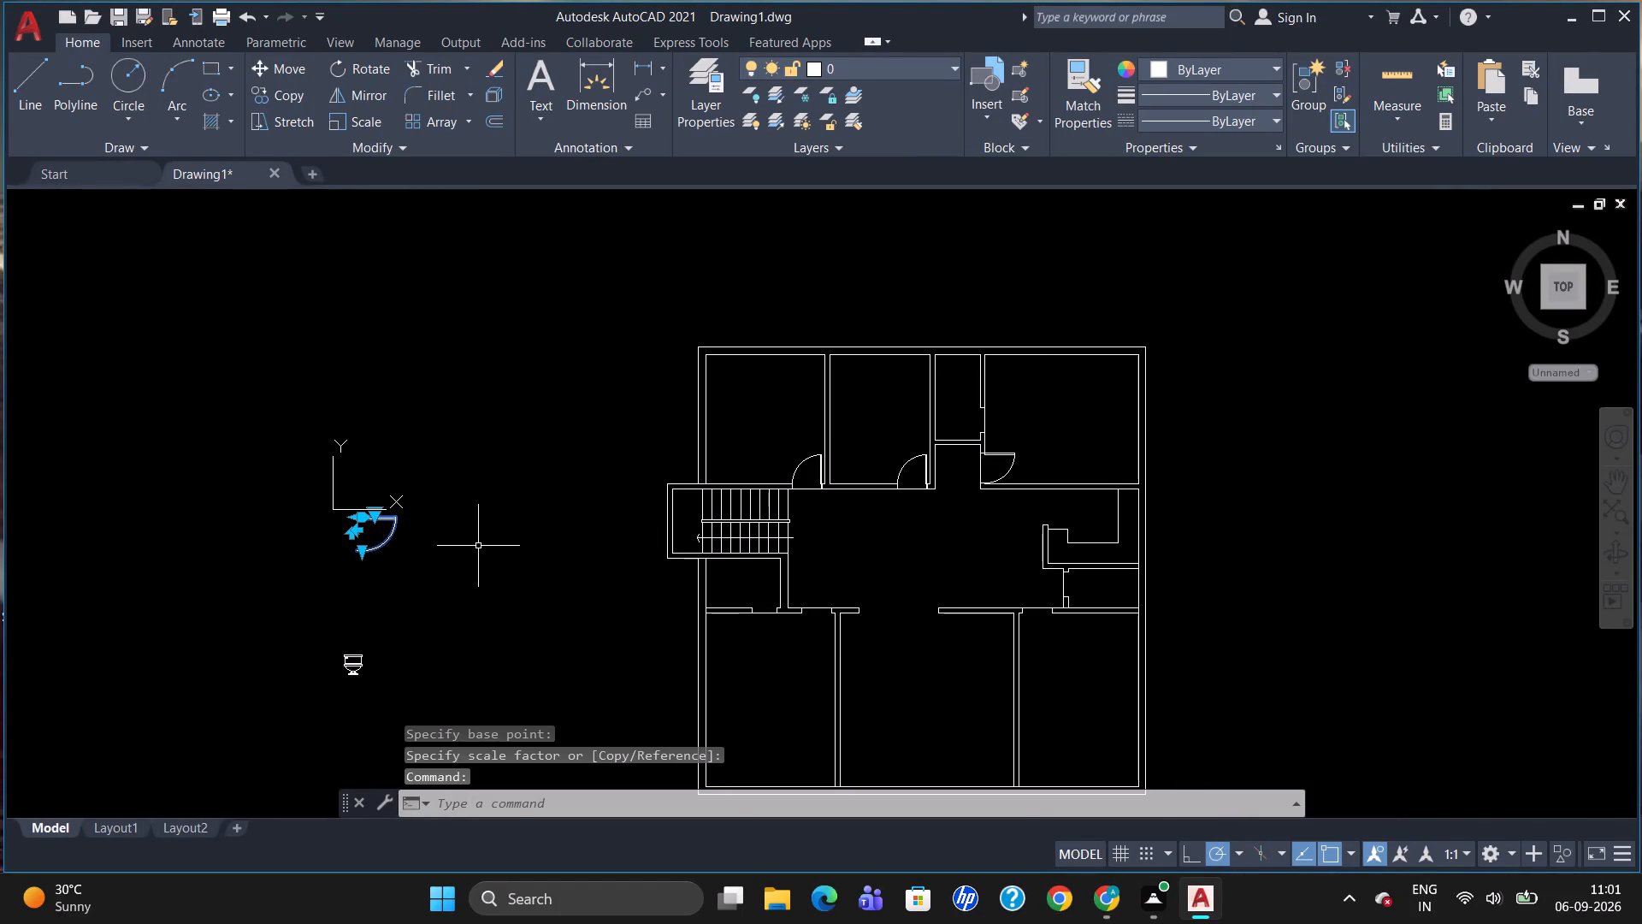
type("RO")
key("Return")
left_click(399, 513)
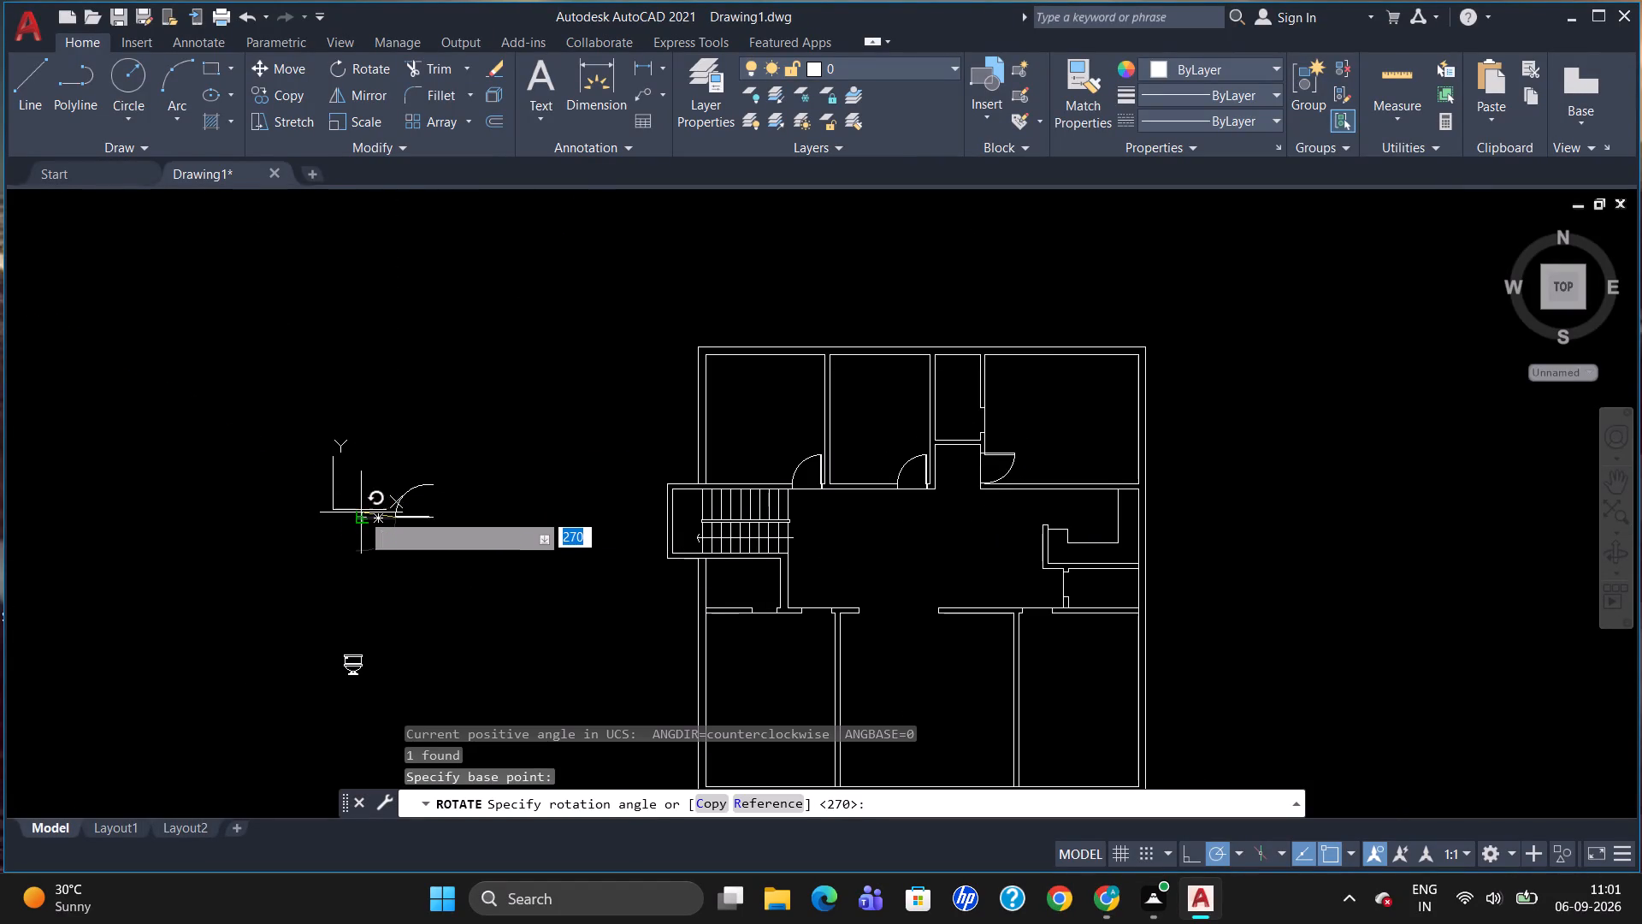
left_click(363, 513)
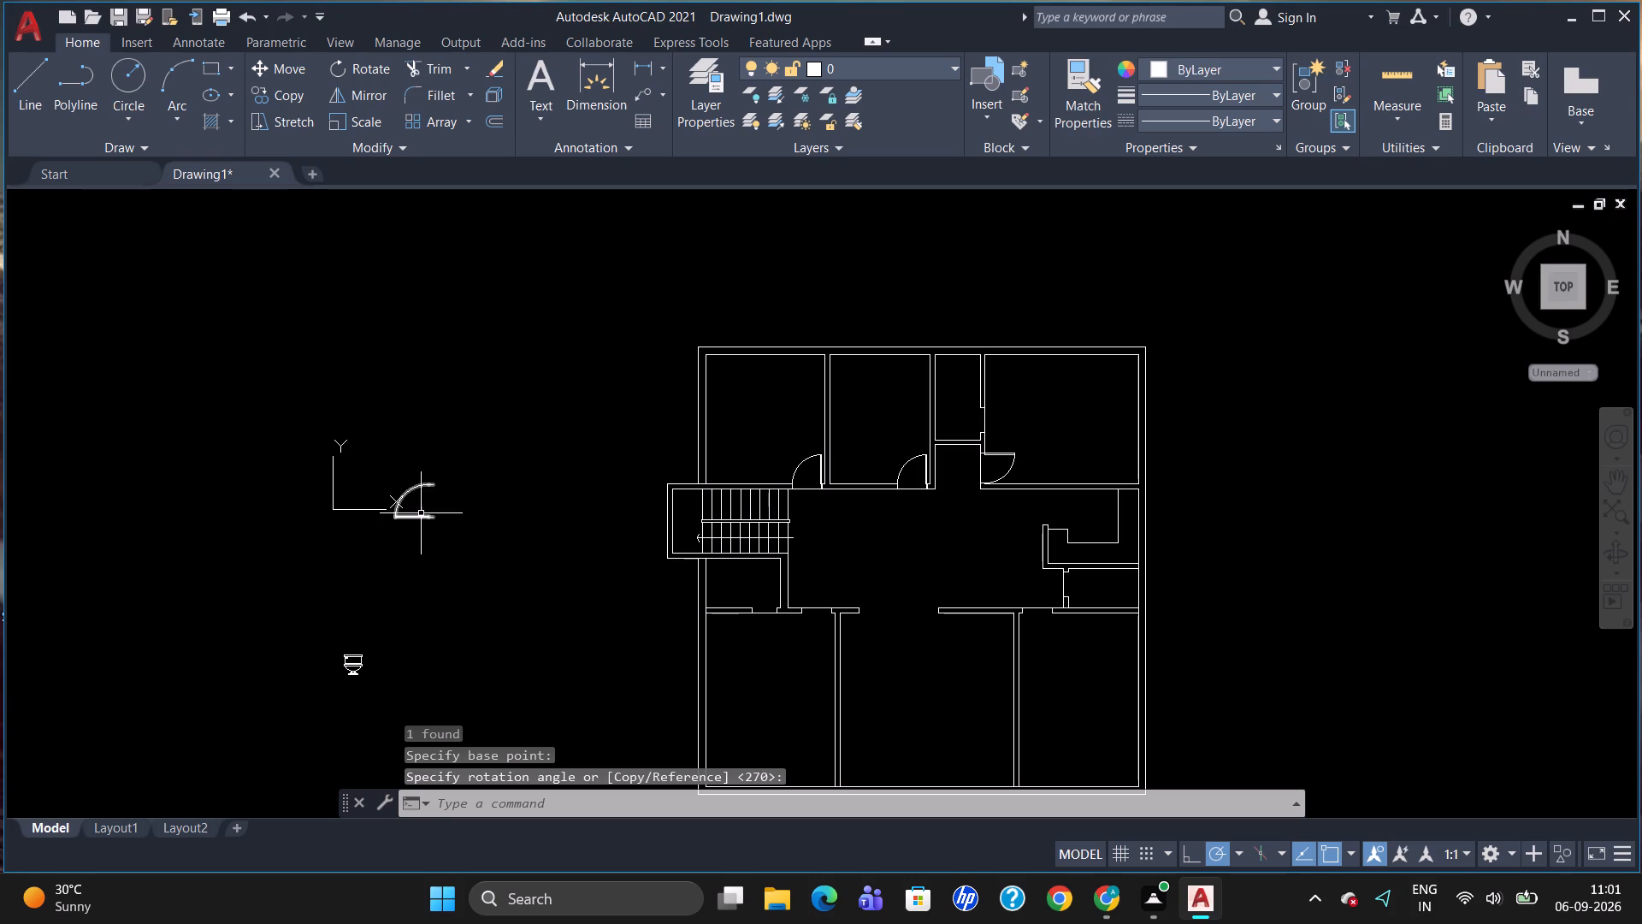
Copy the rotated spare door by its hinge end to the south jamb of the opening in the small north room's east wall.
left_click(416, 519)
key("c")
key("o")
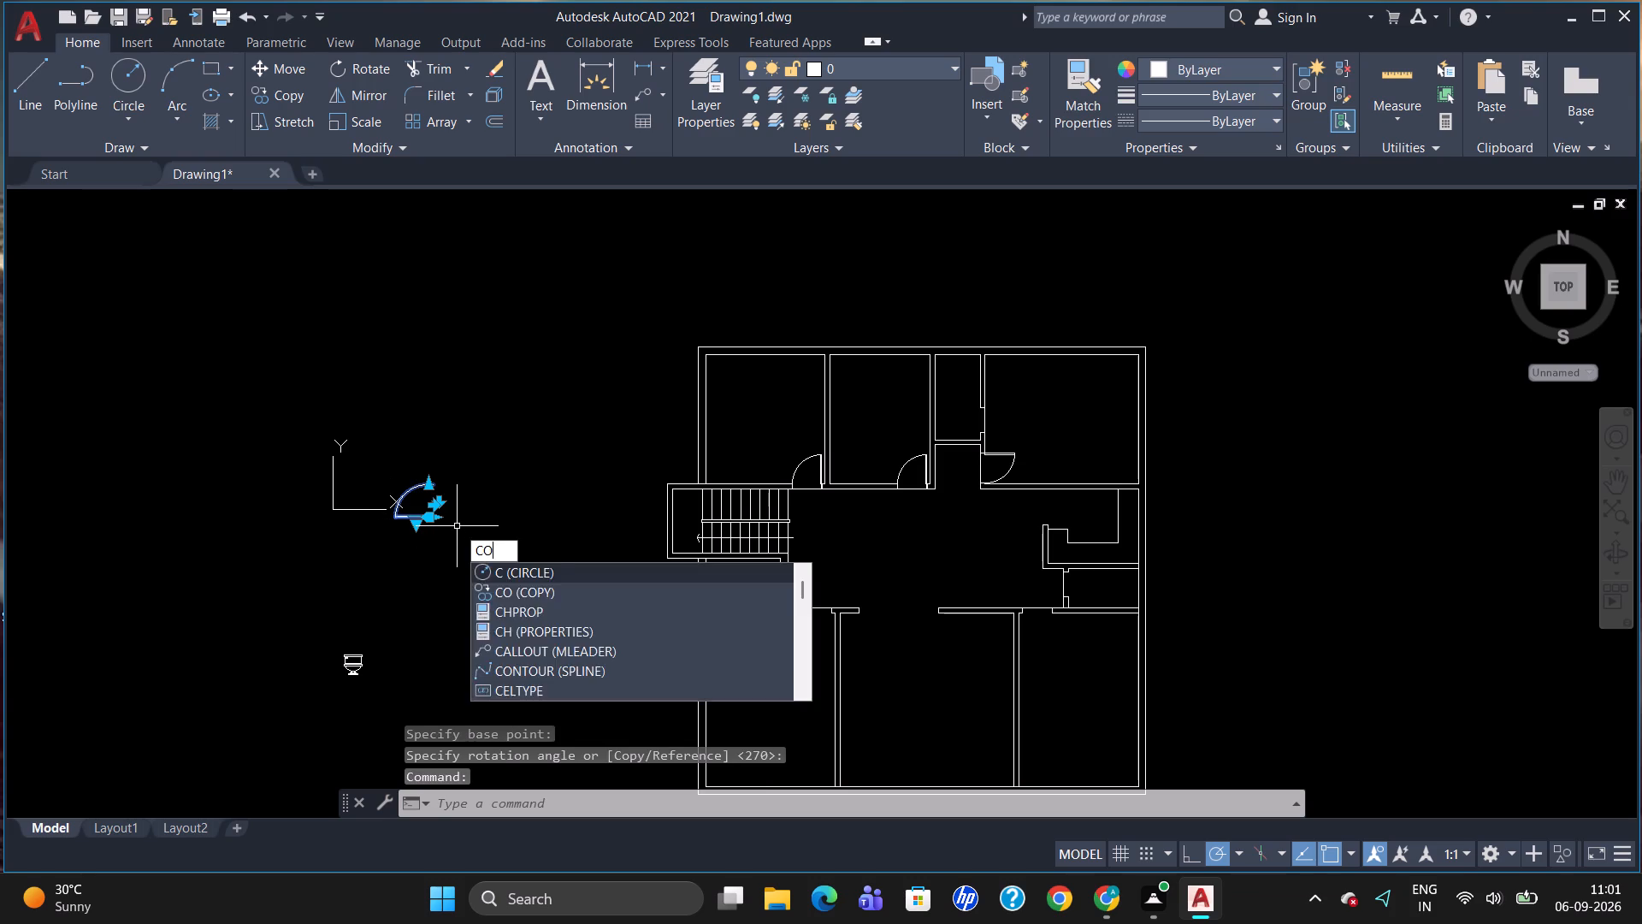
key("Return")
left_click_drag(436, 518, 456, 517)
scroll(994, 422, "up", 5)
left_click(945, 471)
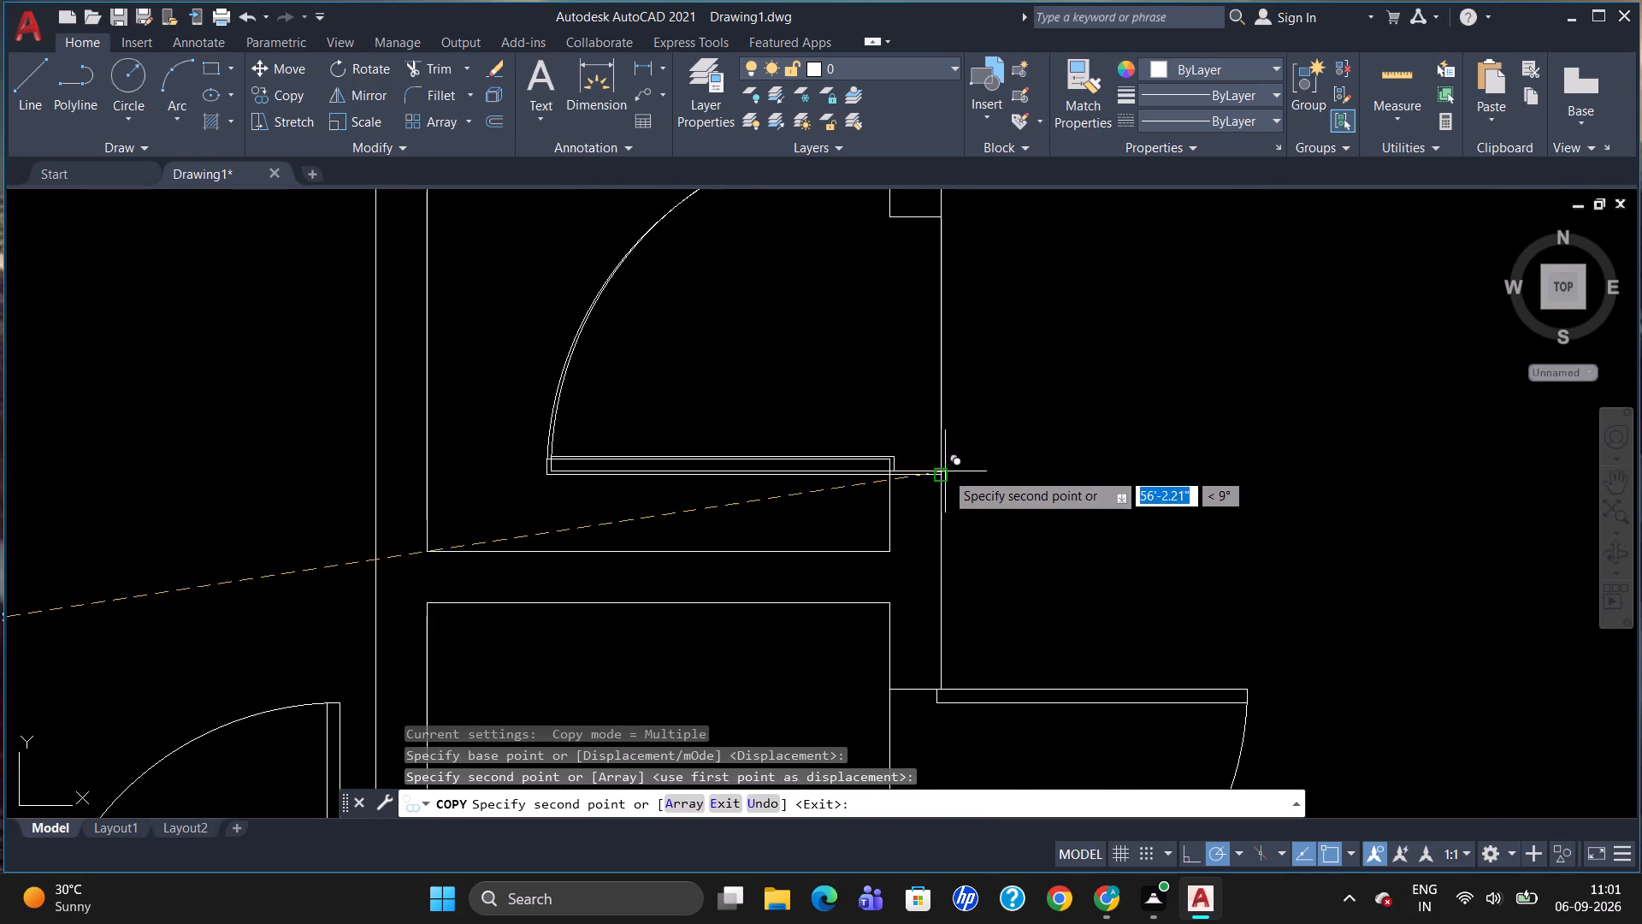
Scale the small north room's door down by about 0.76 from its hinge end so its swing fits between the opening's jambs.
key("Escape")
scroll(954, 502, "down", 2)
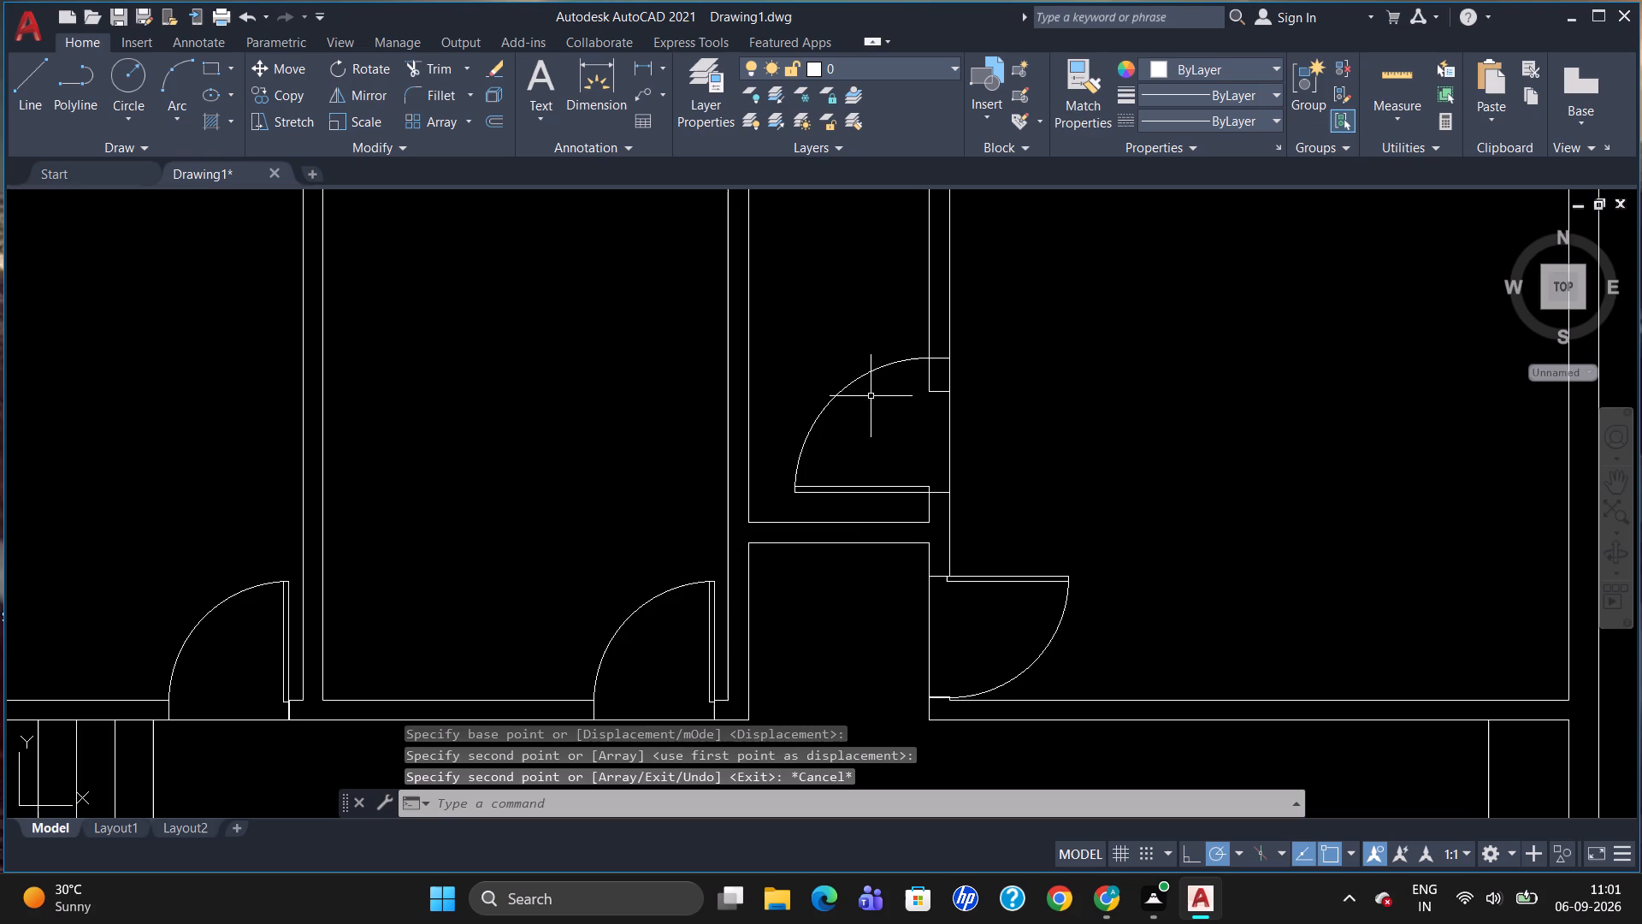
left_click(876, 490)
key("s")
key("c")
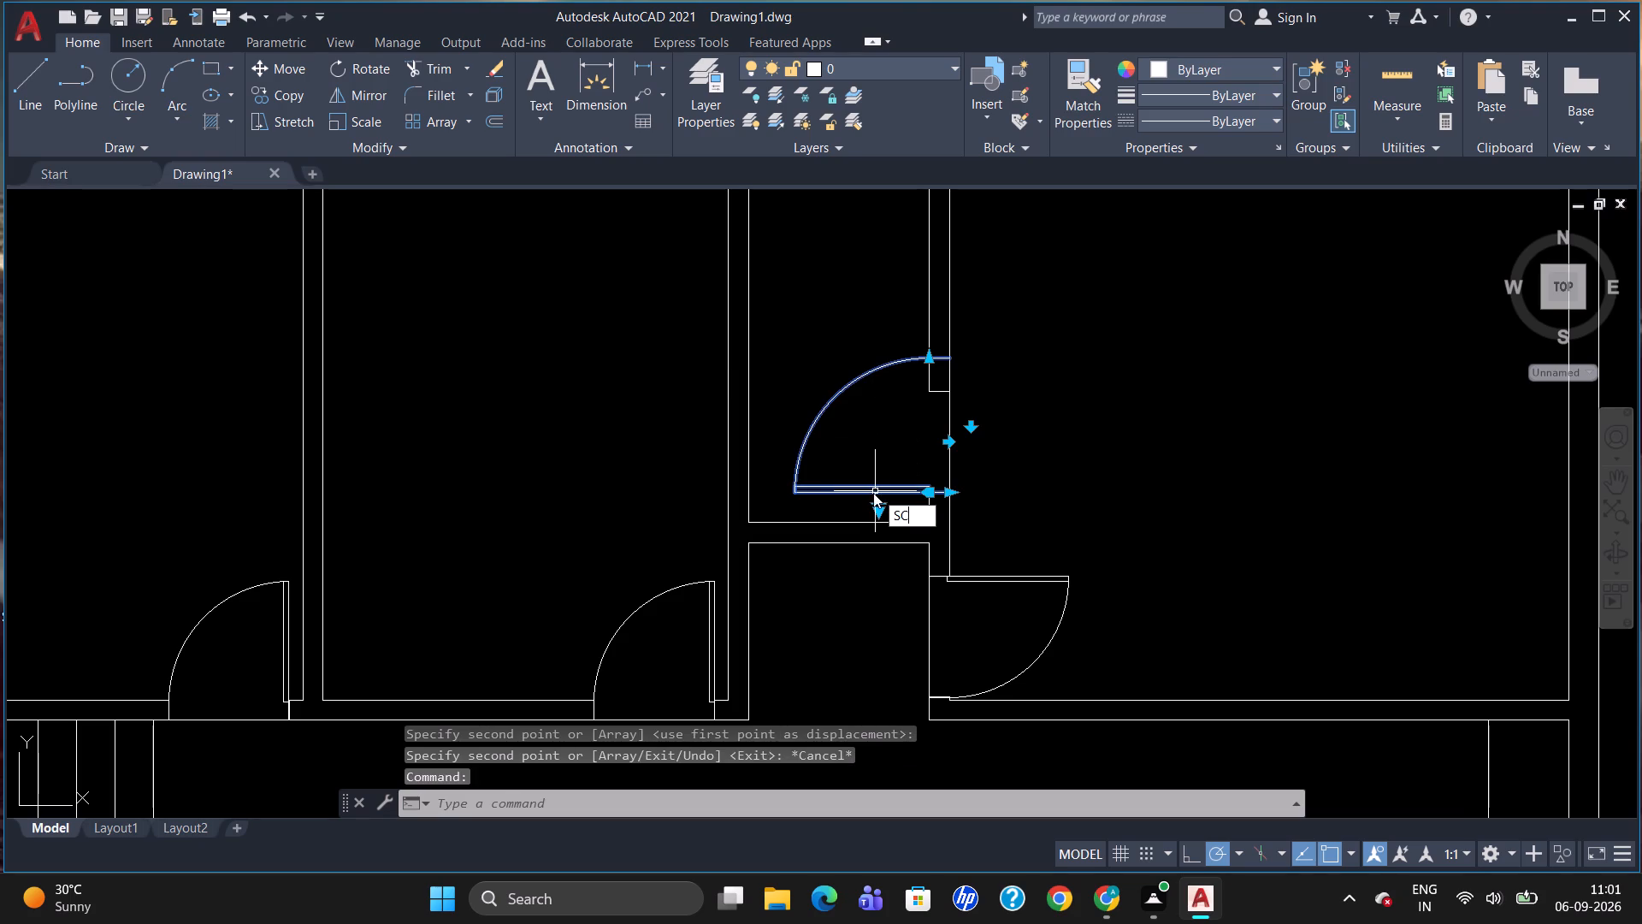
key("Return")
left_click(952, 486)
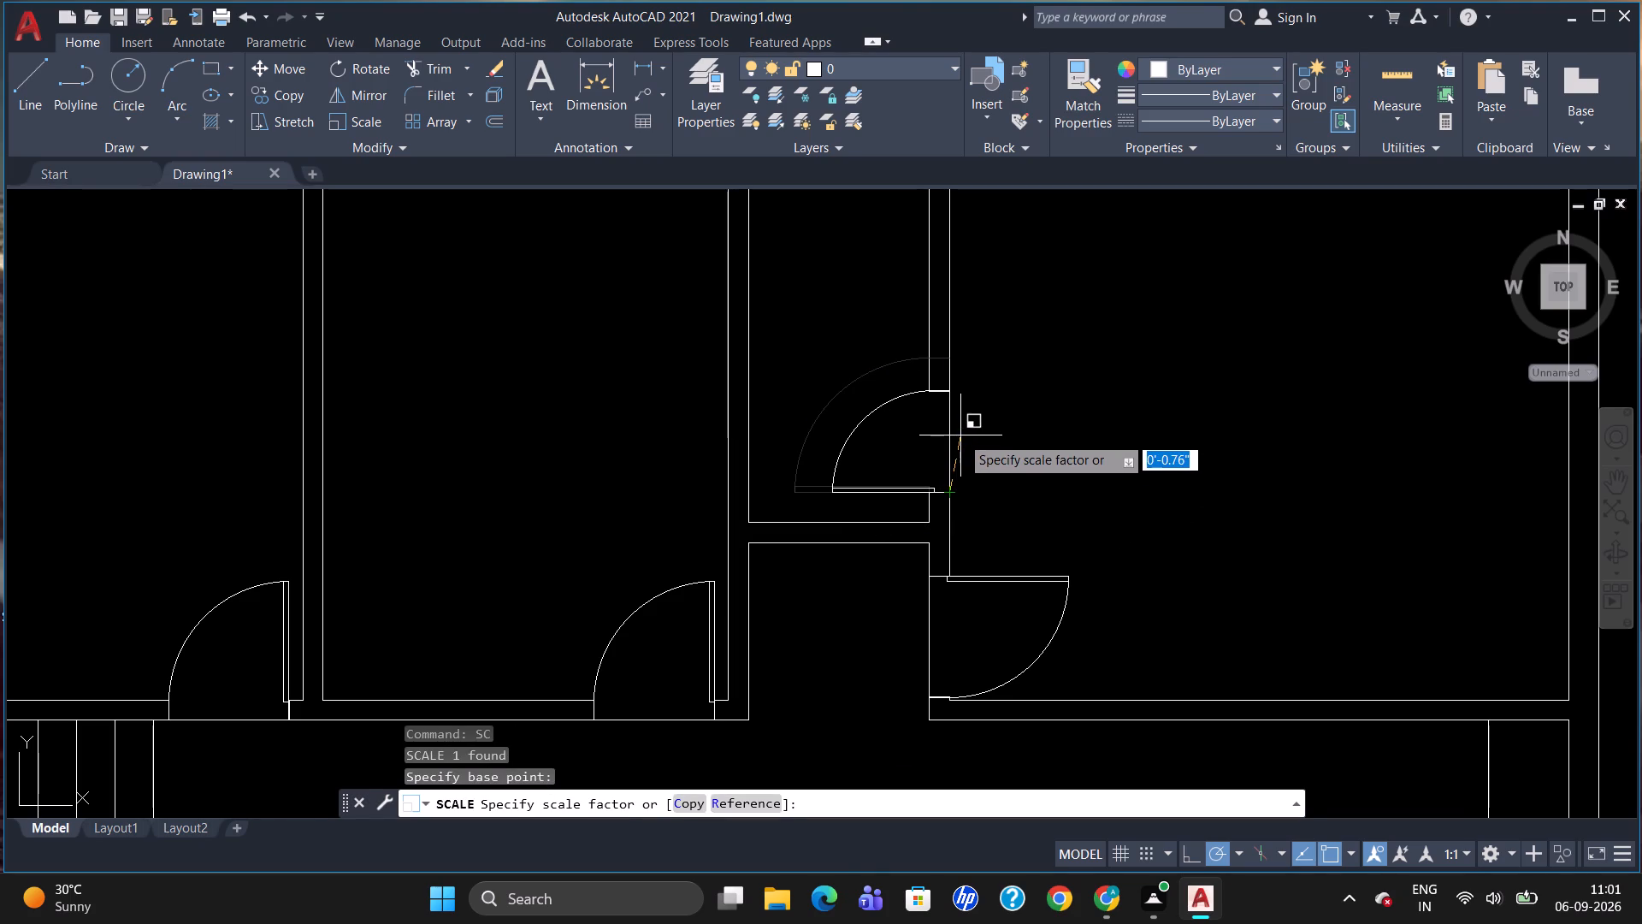
left_click(960, 435)
Mirror the spare door block west of the plan across a horizontal line just south of it, keeping the original.
scroll(1027, 398, "down", 2)
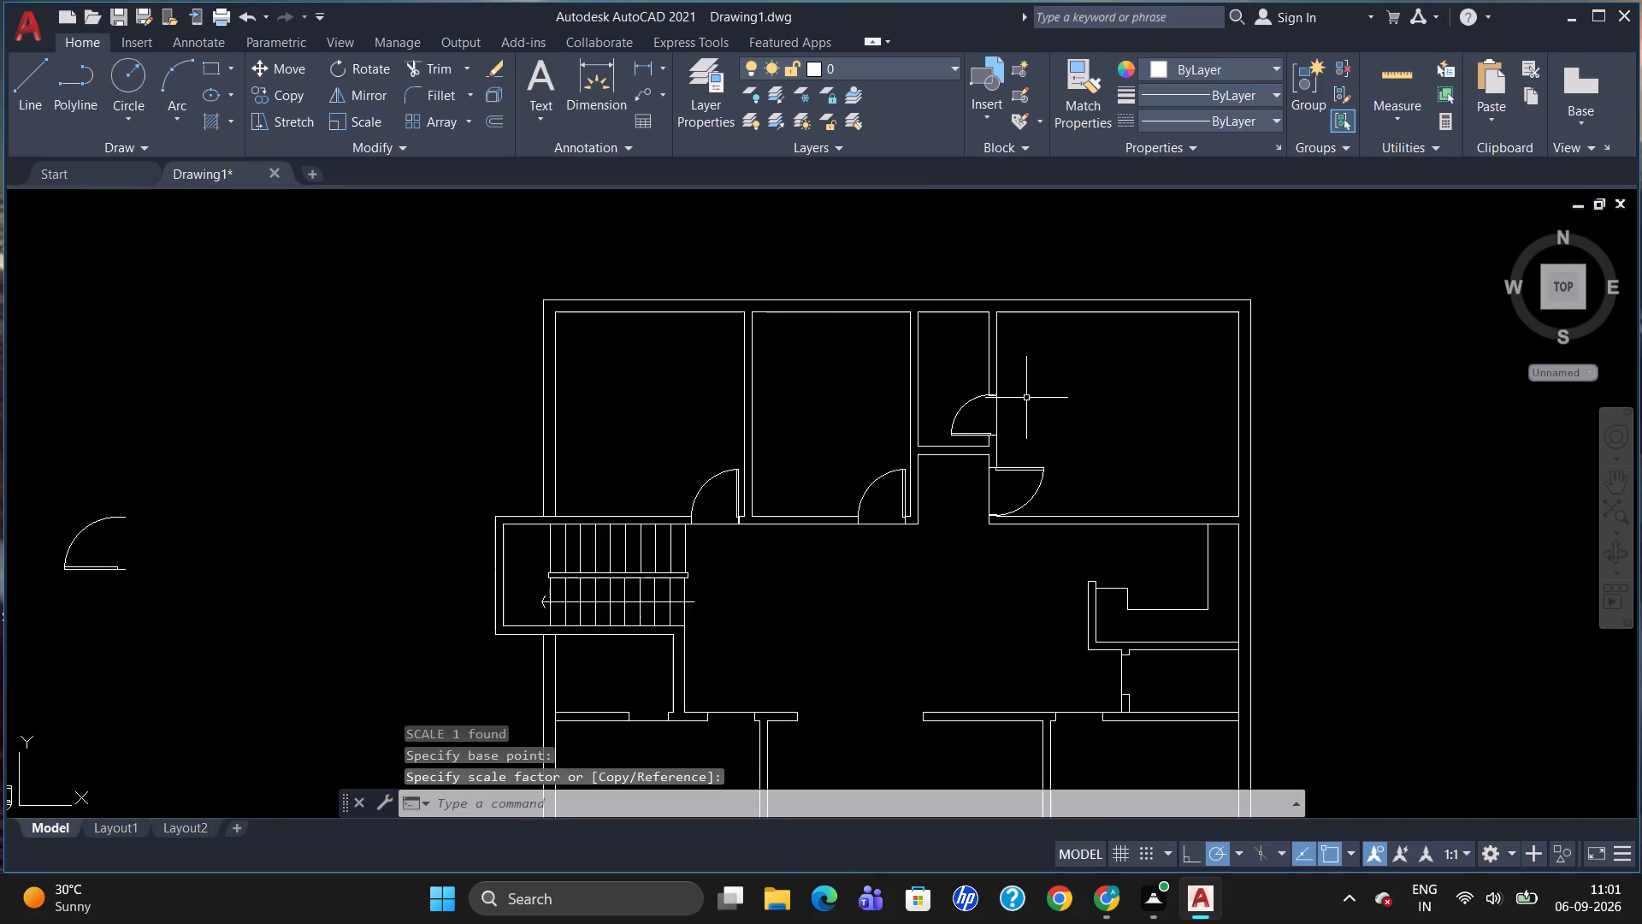
scroll(1027, 395, "down", 1)
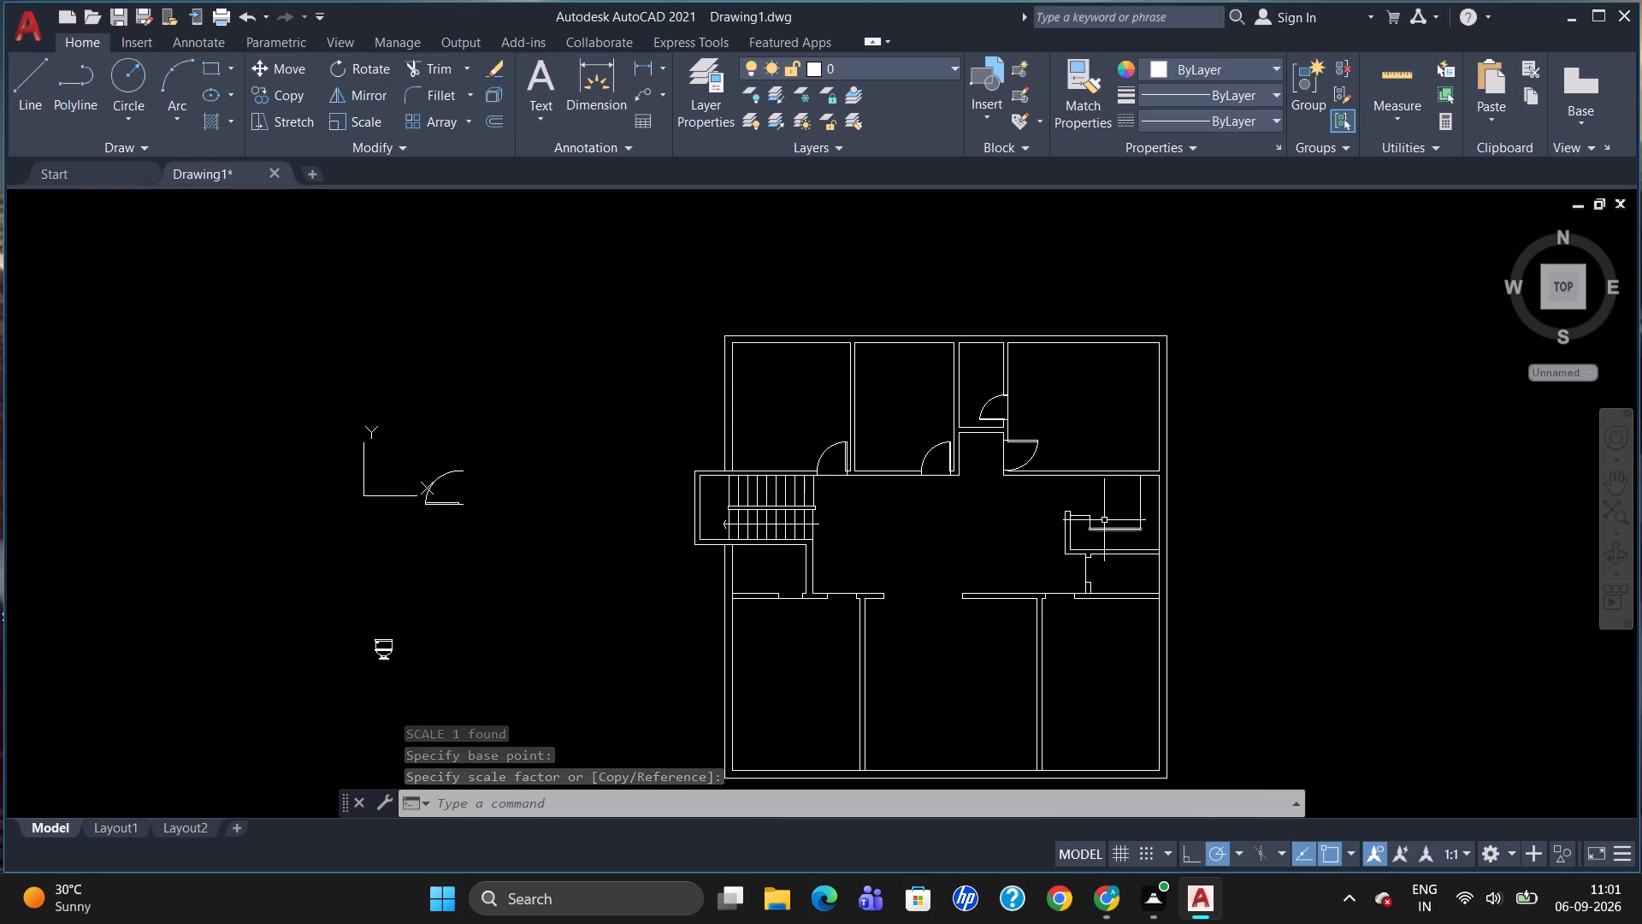
scroll(1099, 646, "up", 1)
scroll(1143, 526, "down", 1)
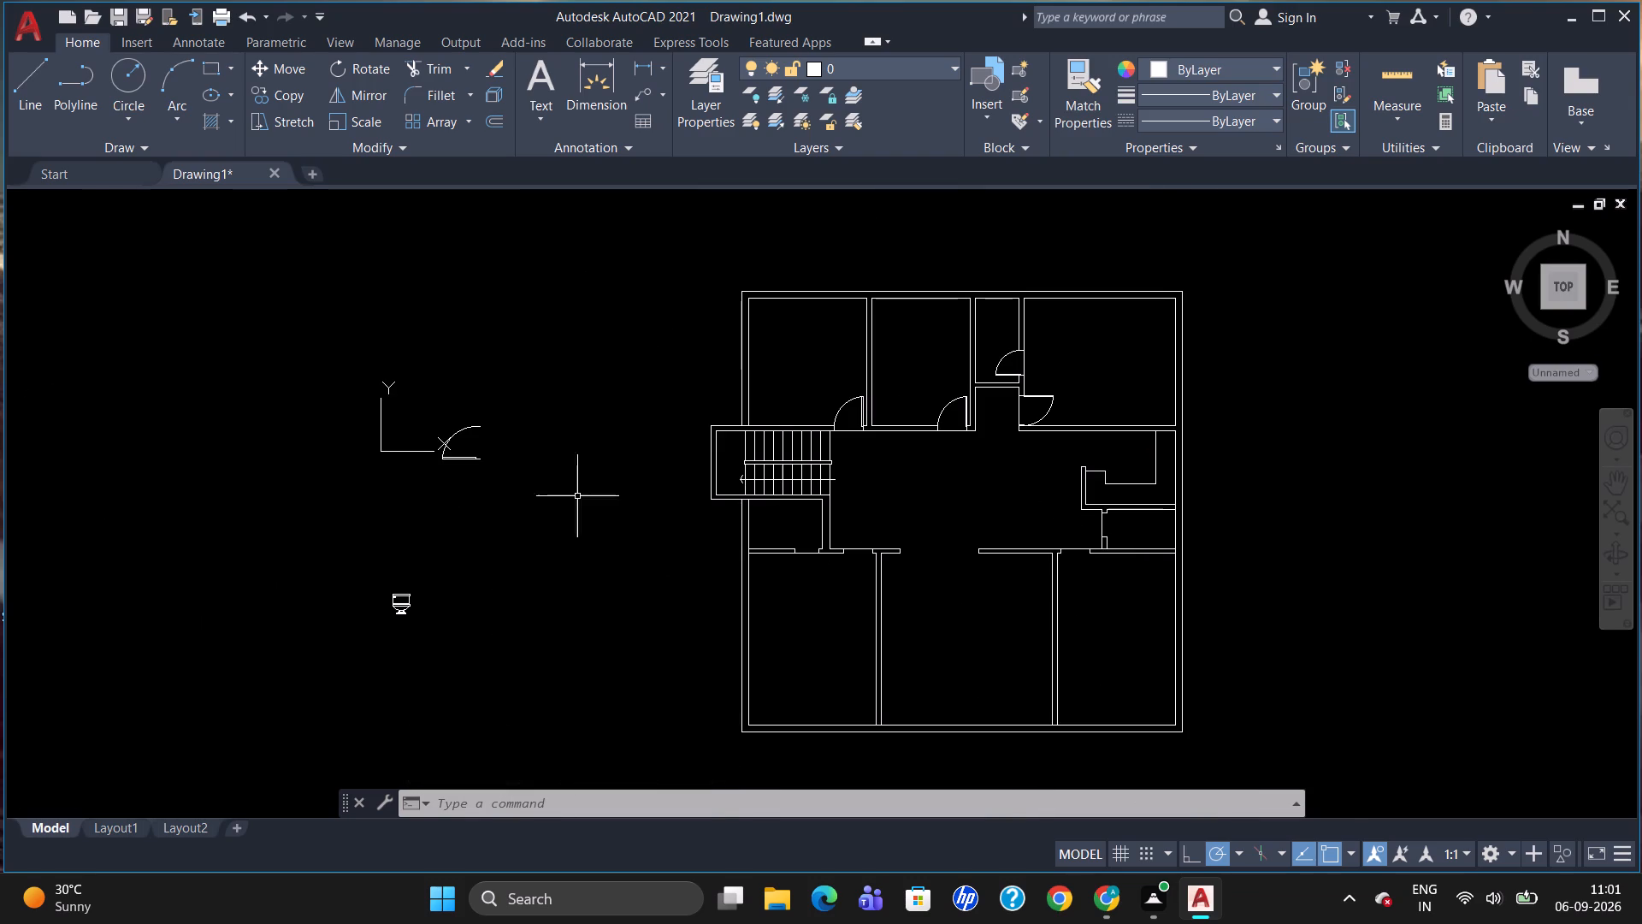
left_click(469, 457)
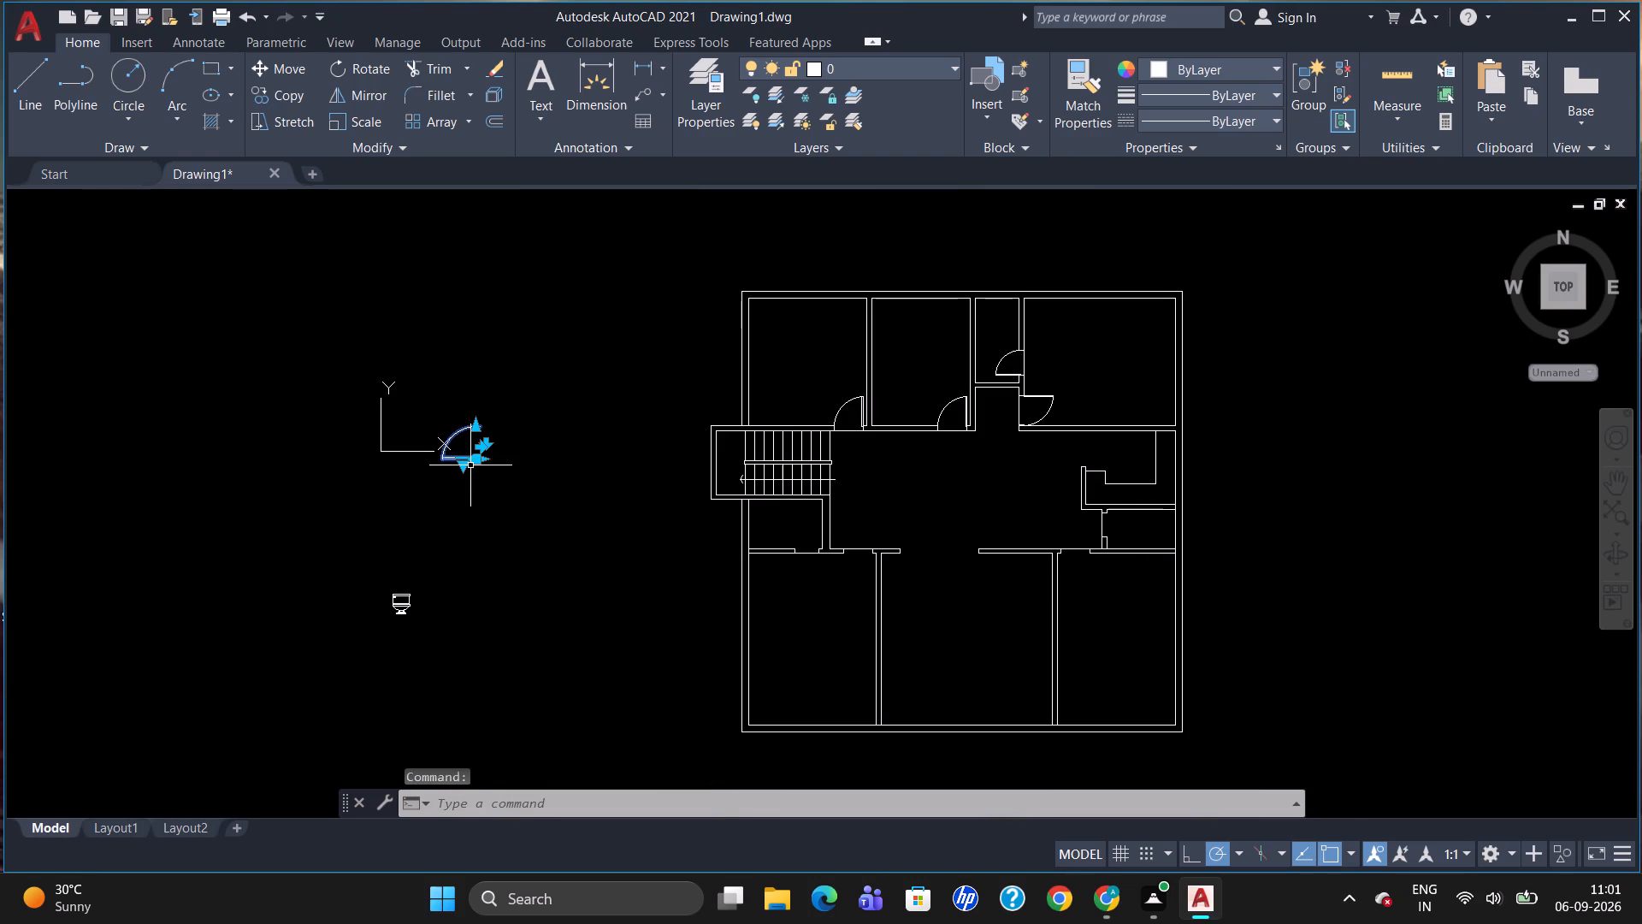
key("m")
key("i")
key("Return")
left_click_drag(434, 489, 446, 494)
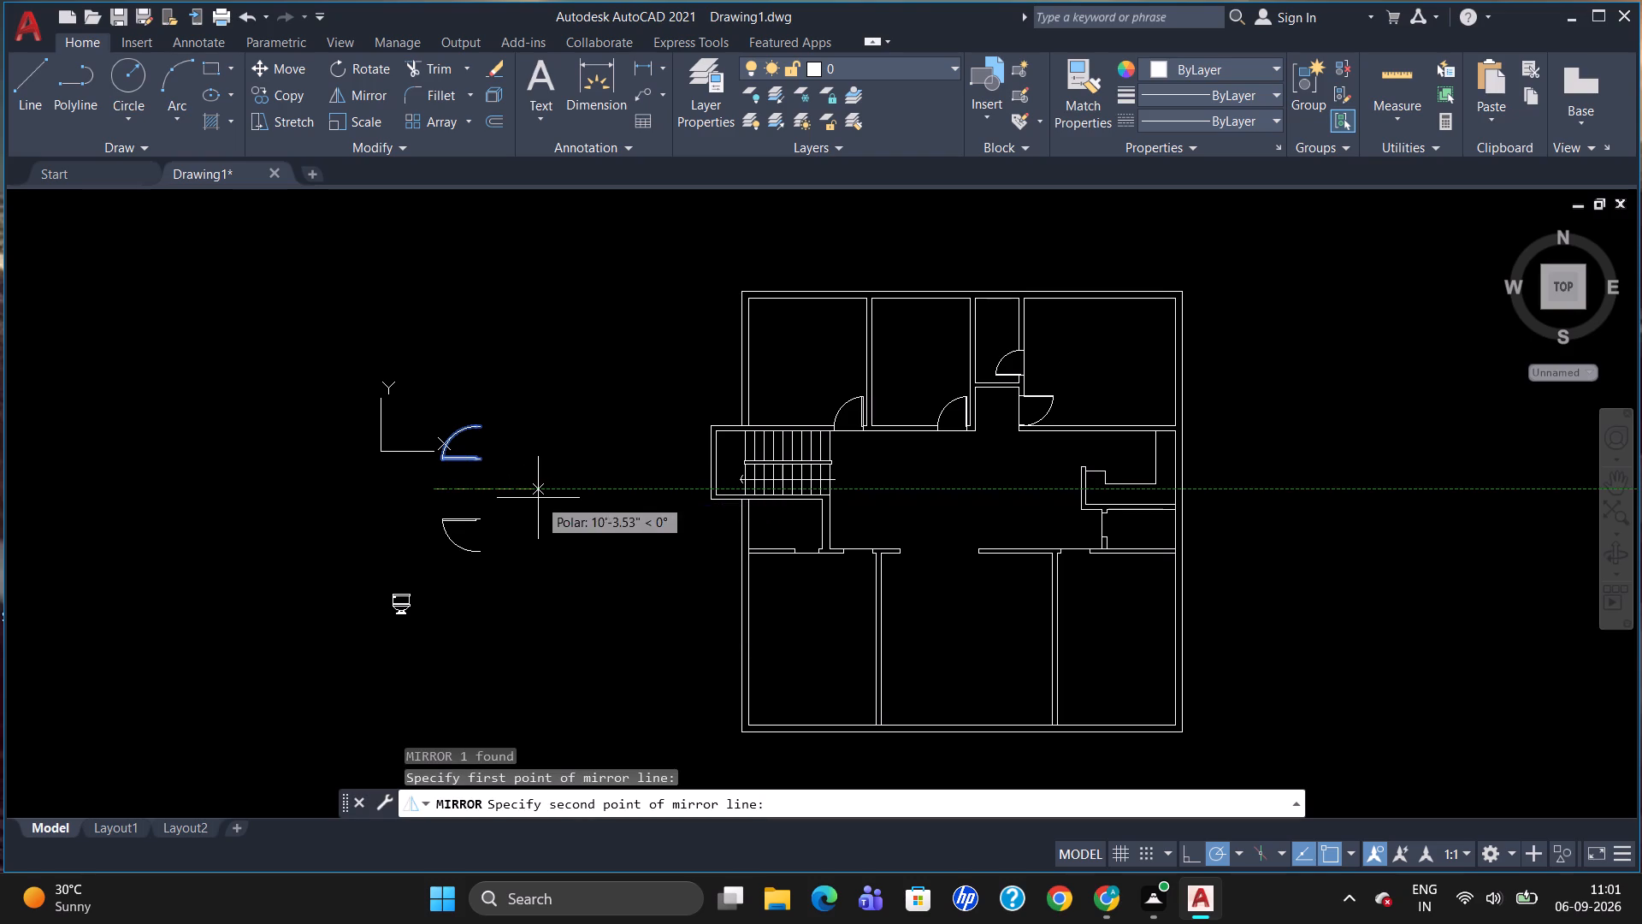
left_click(591, 492)
left_click_drag(623, 566, 591, 492)
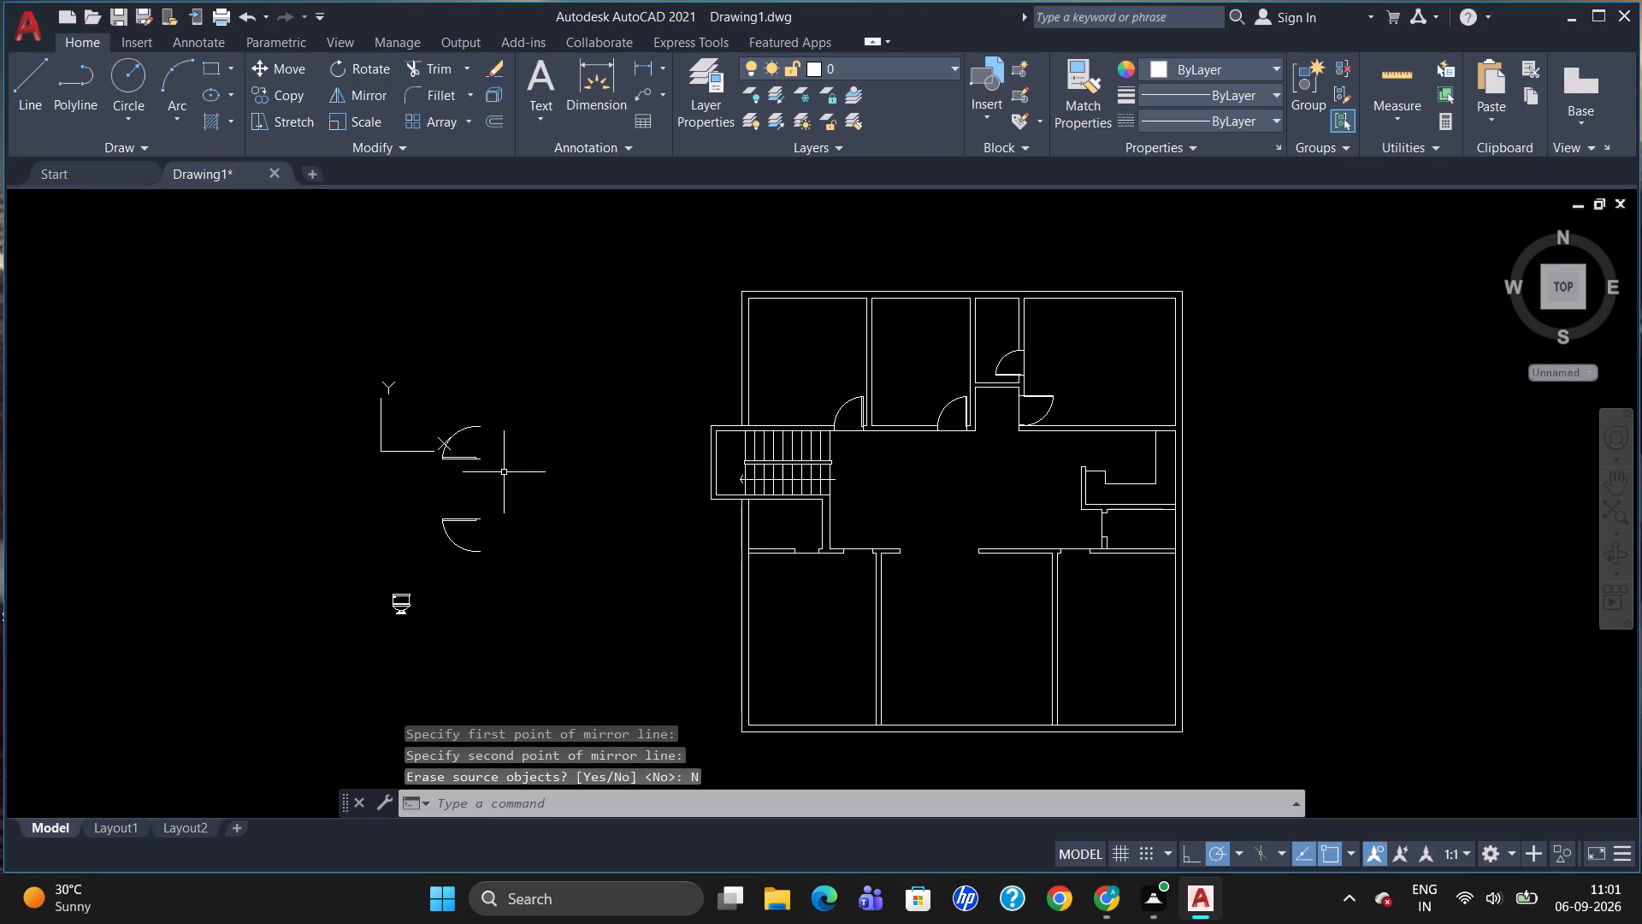
Rotate the mirrored spare door by 270° about the west end of its leaf.
left_click(477, 520)
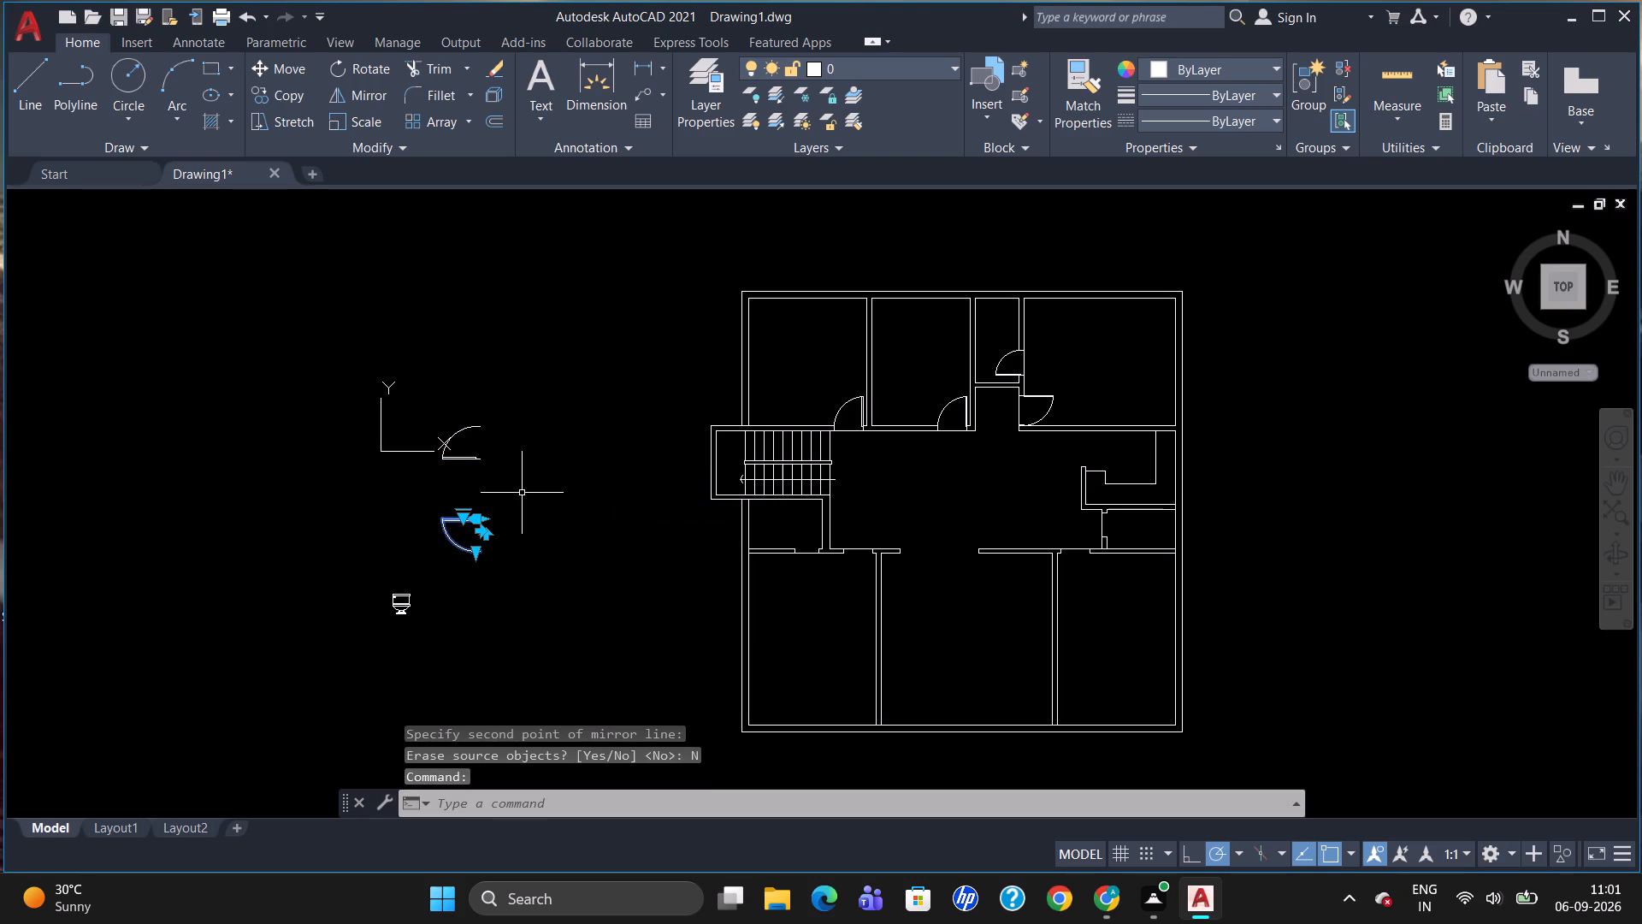
key("r")
key("o")
key("Return")
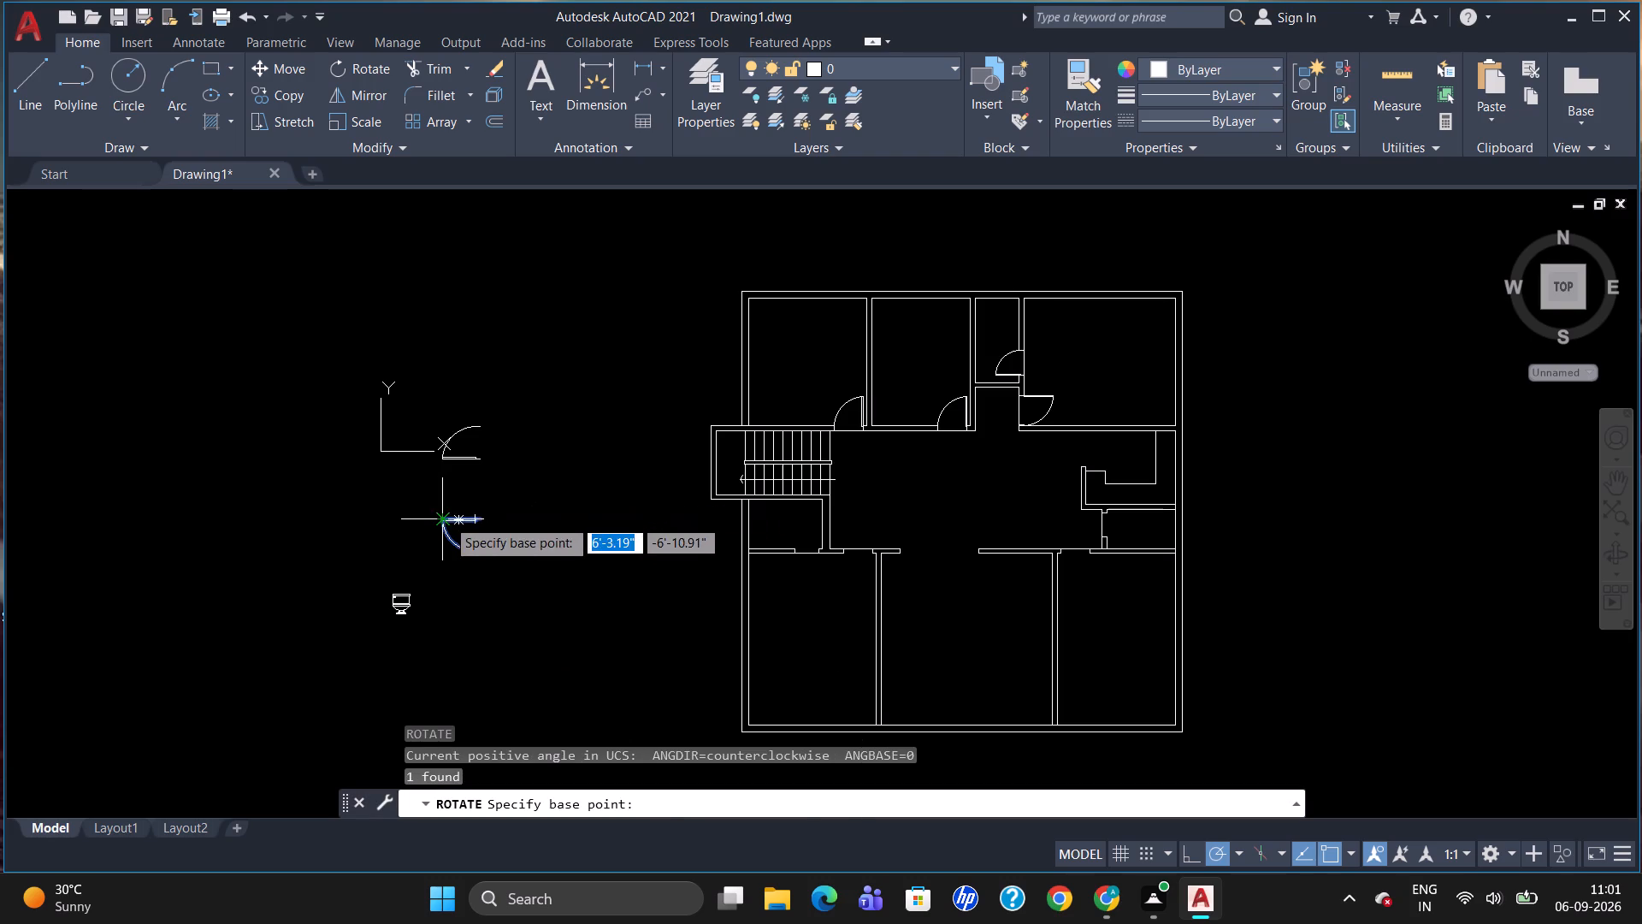
left_click(446, 518)
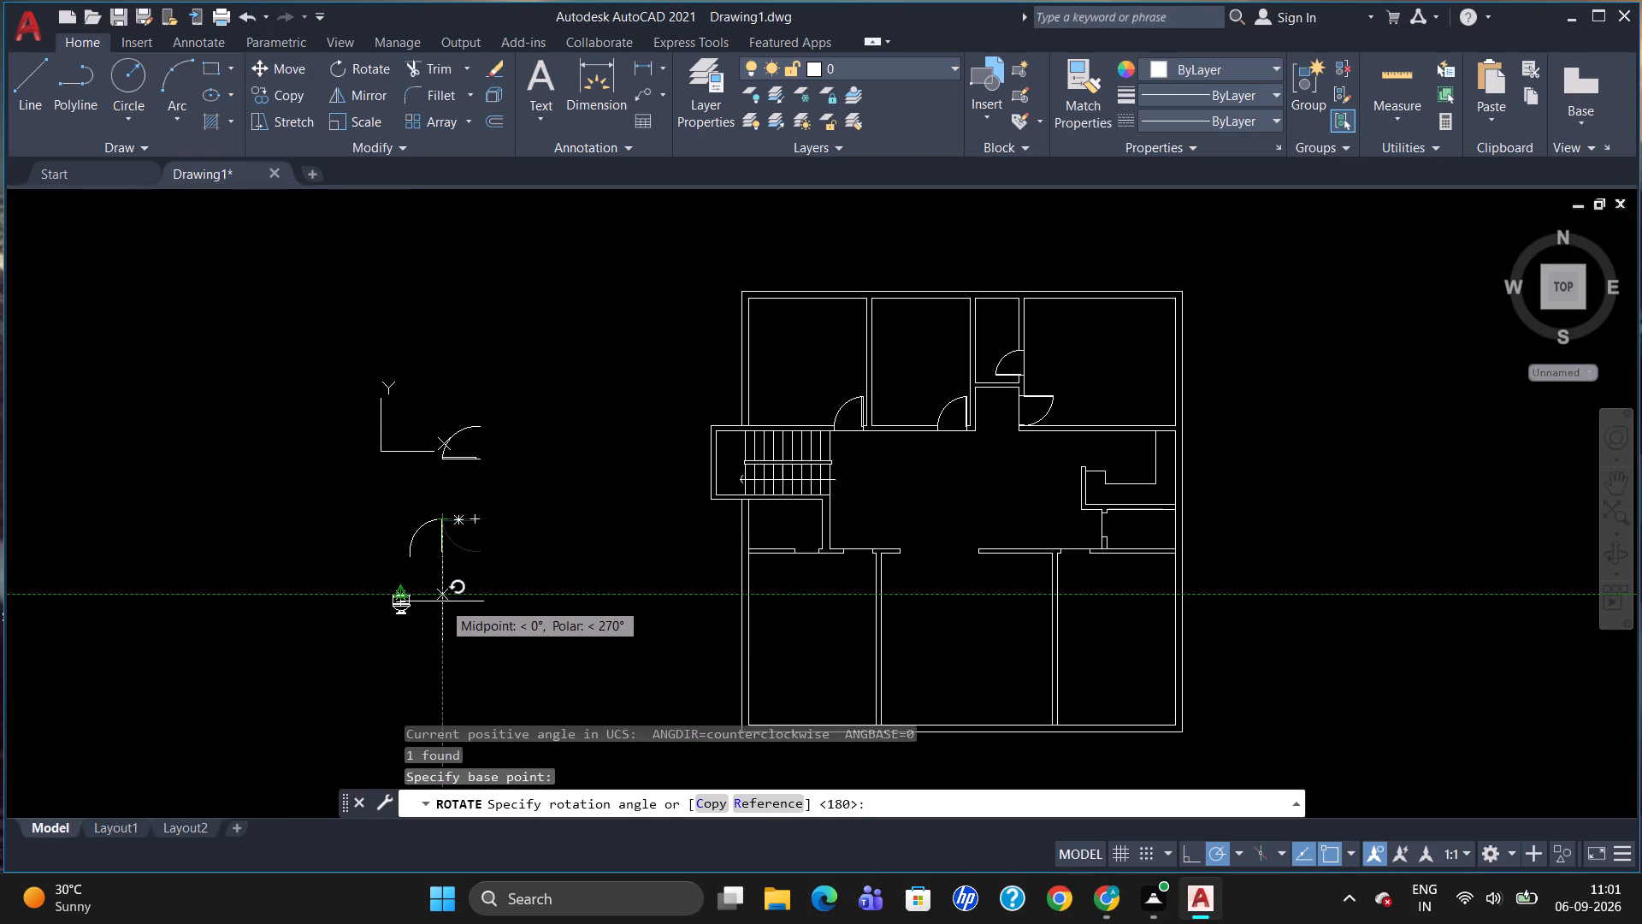
left_click(442, 601)
Rotate the original spare door block by 180° about the west end of its leaf.
left_click(467, 457)
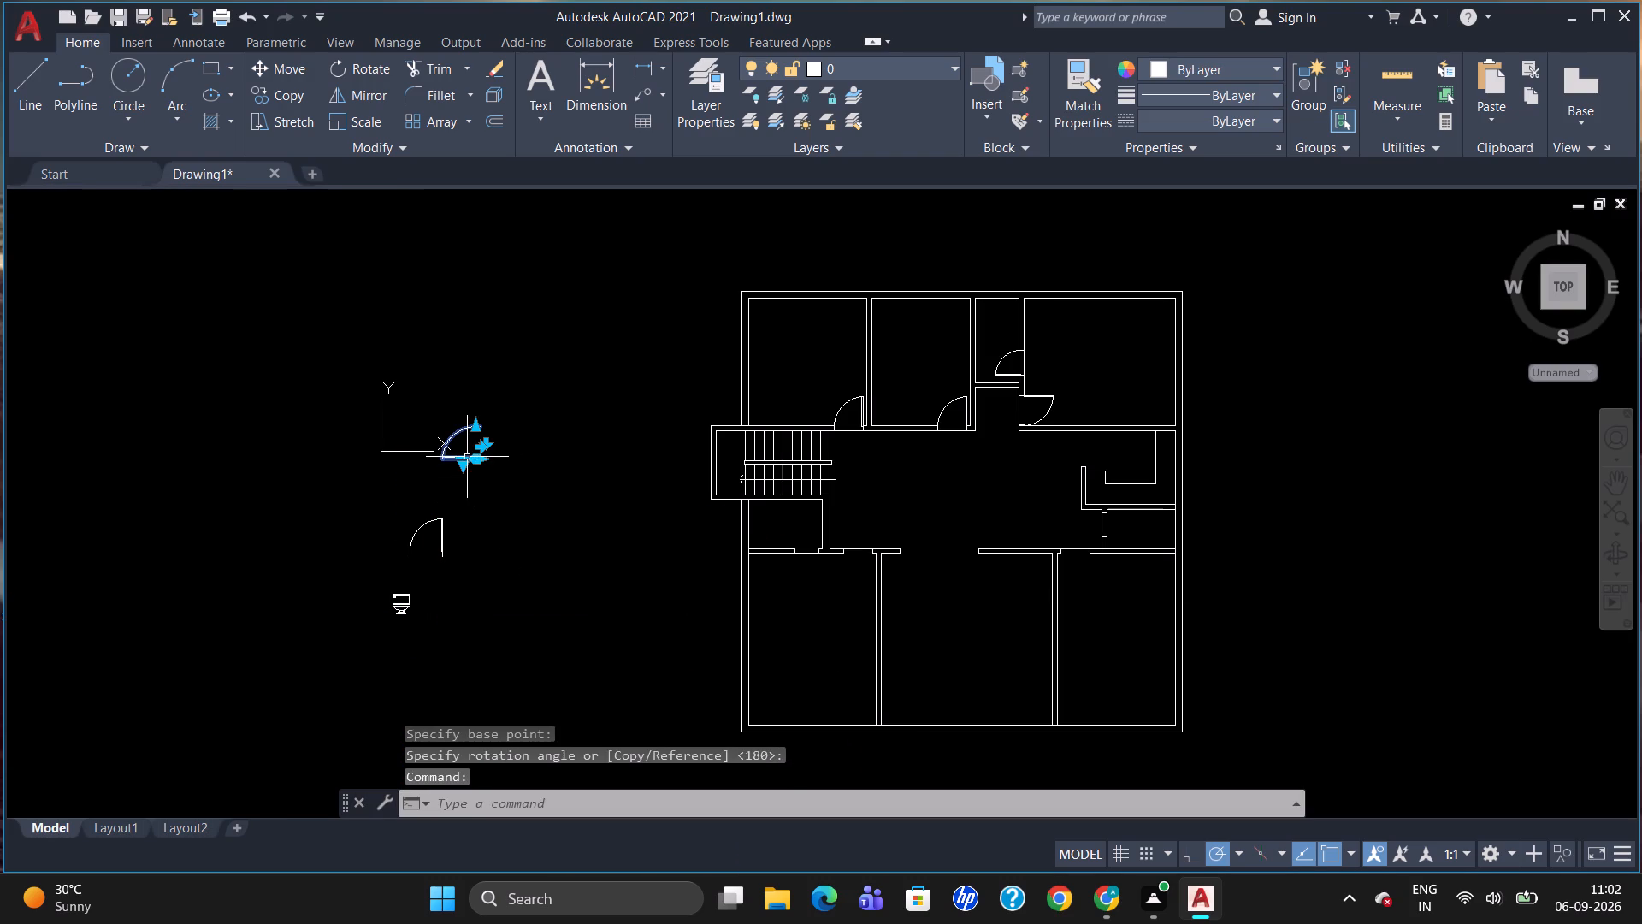
type("RO")
key("Return")
left_click(440, 455)
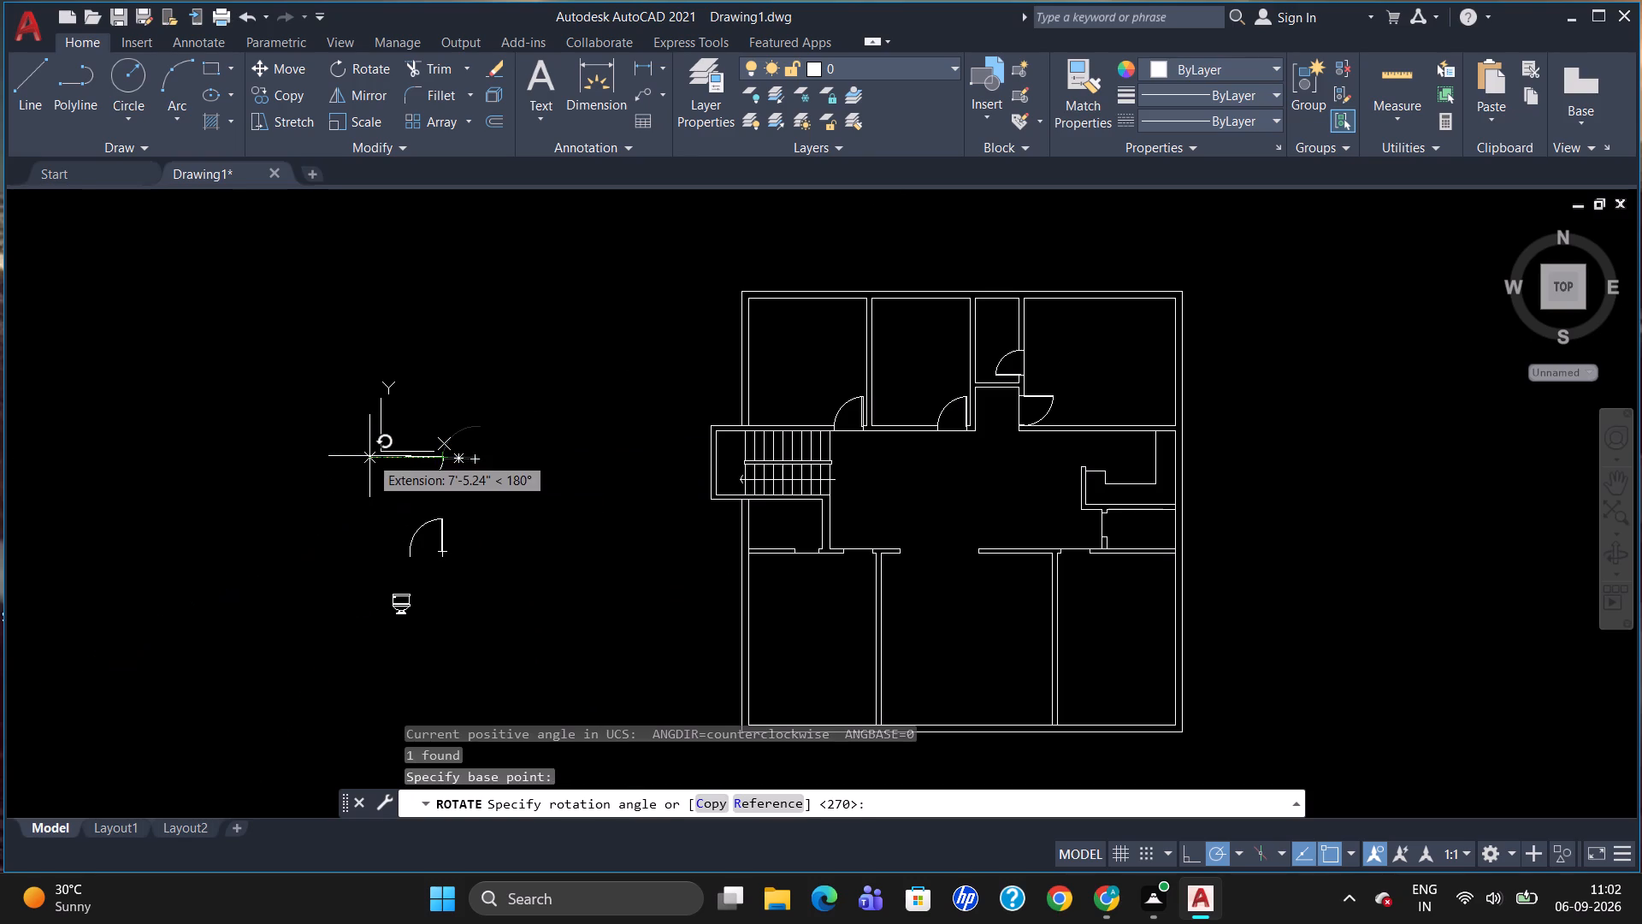
left_click(369, 456)
Move the rotated original door by its hinge end to the north jamb's west corner at the small room south of the kitchen counter.
left_click(429, 456)
key("m")
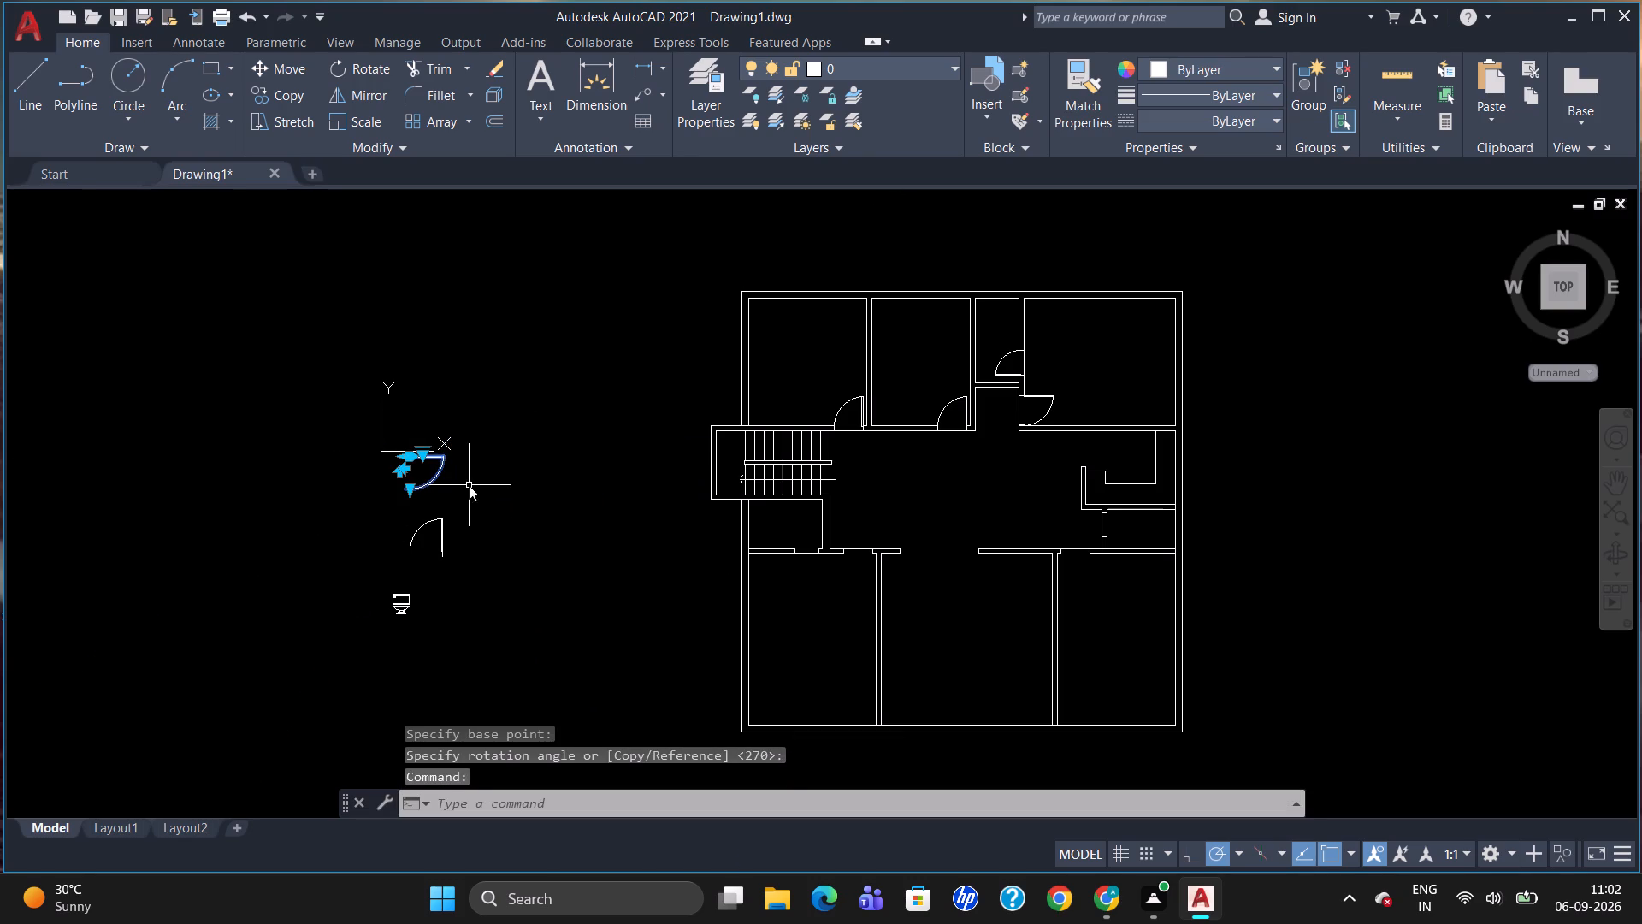
key("Return")
left_click(404, 460)
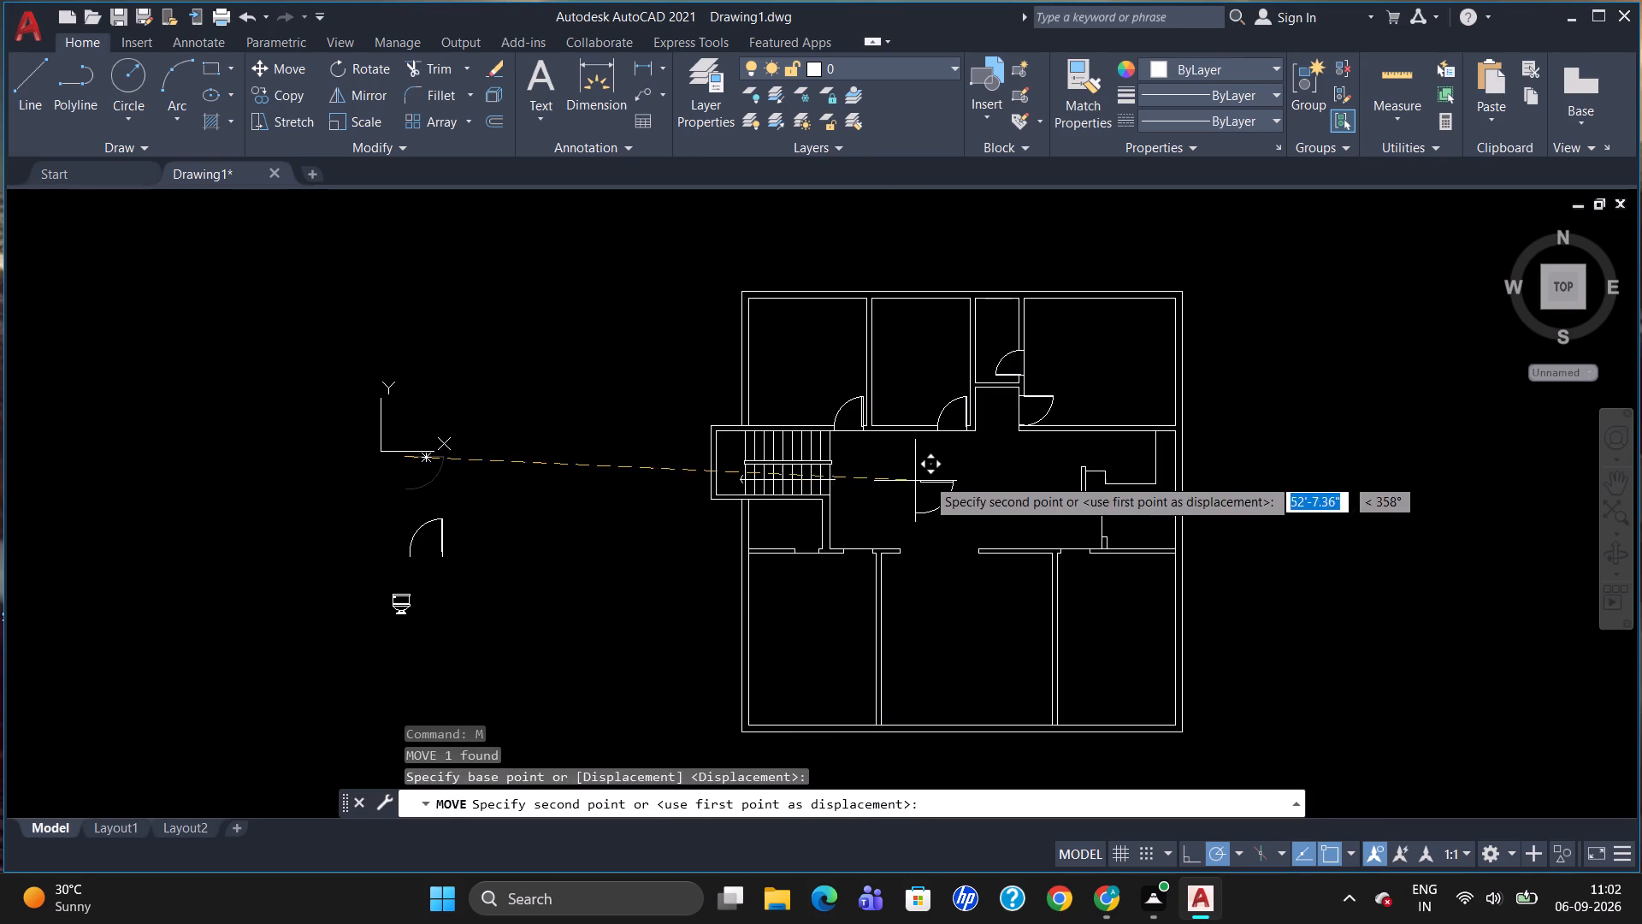
scroll(1125, 522, "up", 2)
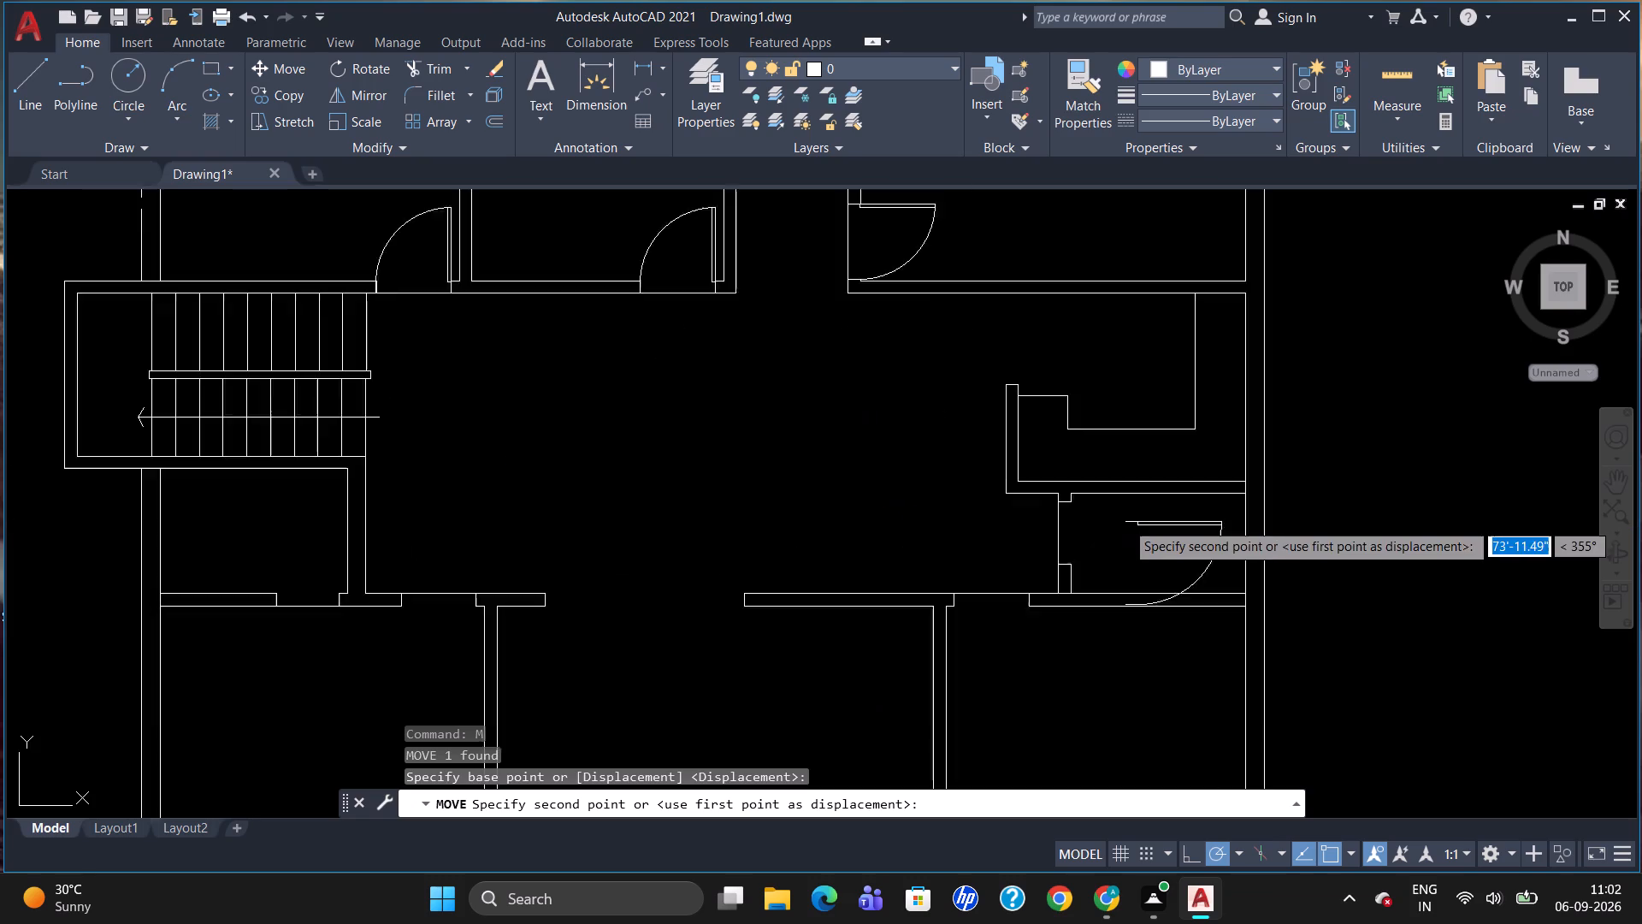
scroll(1125, 522, "up", 2)
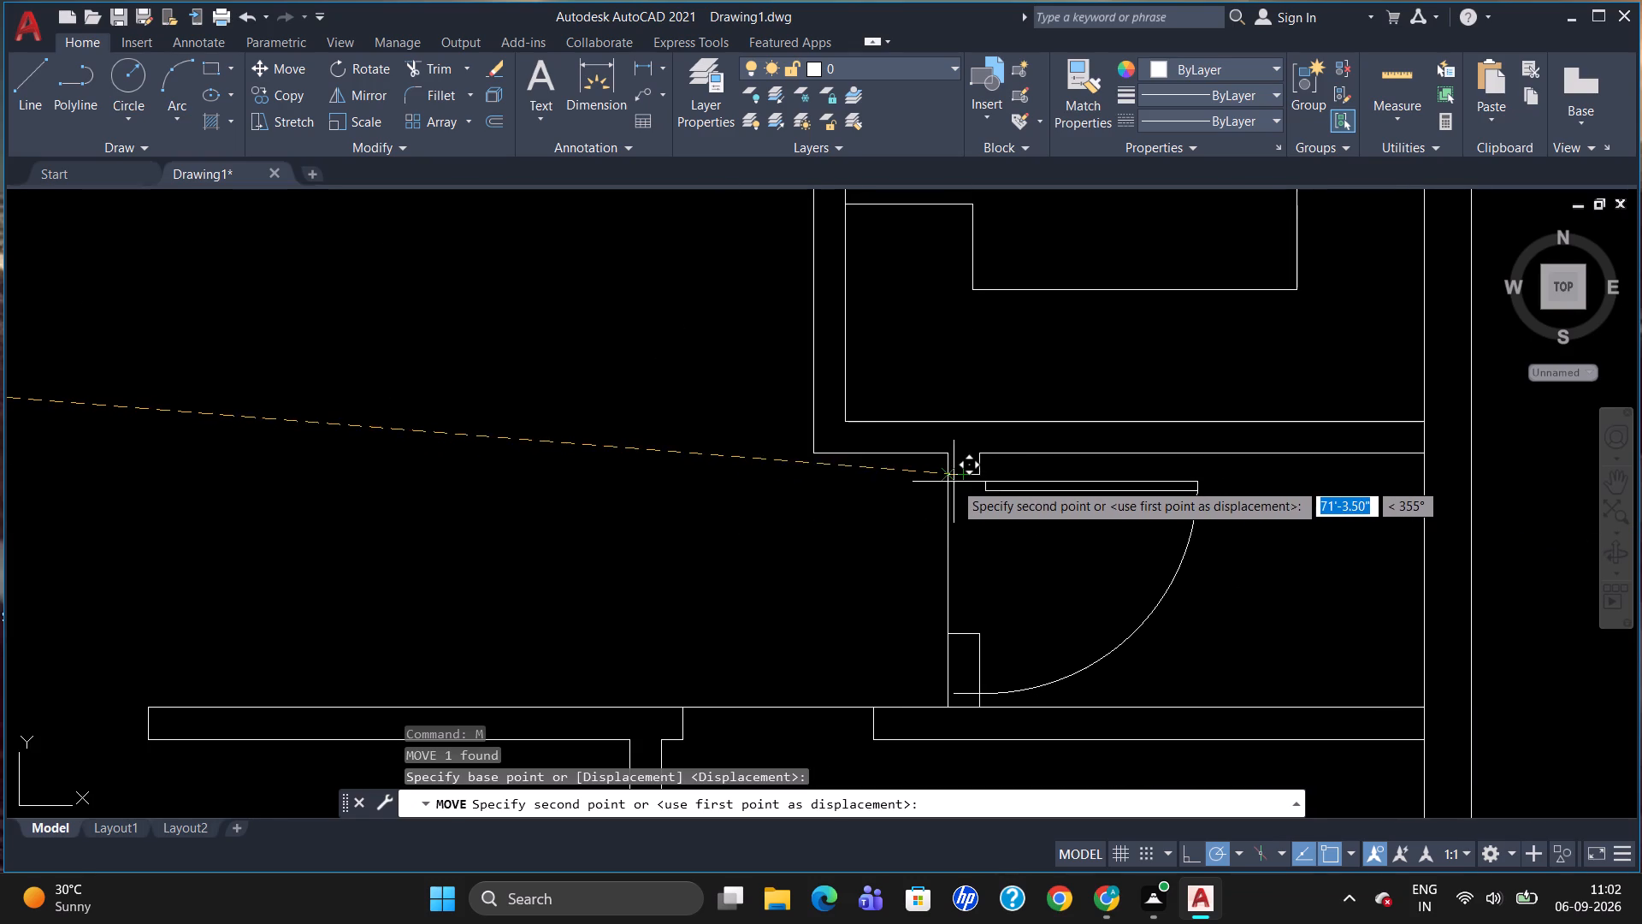
left_click(950, 478)
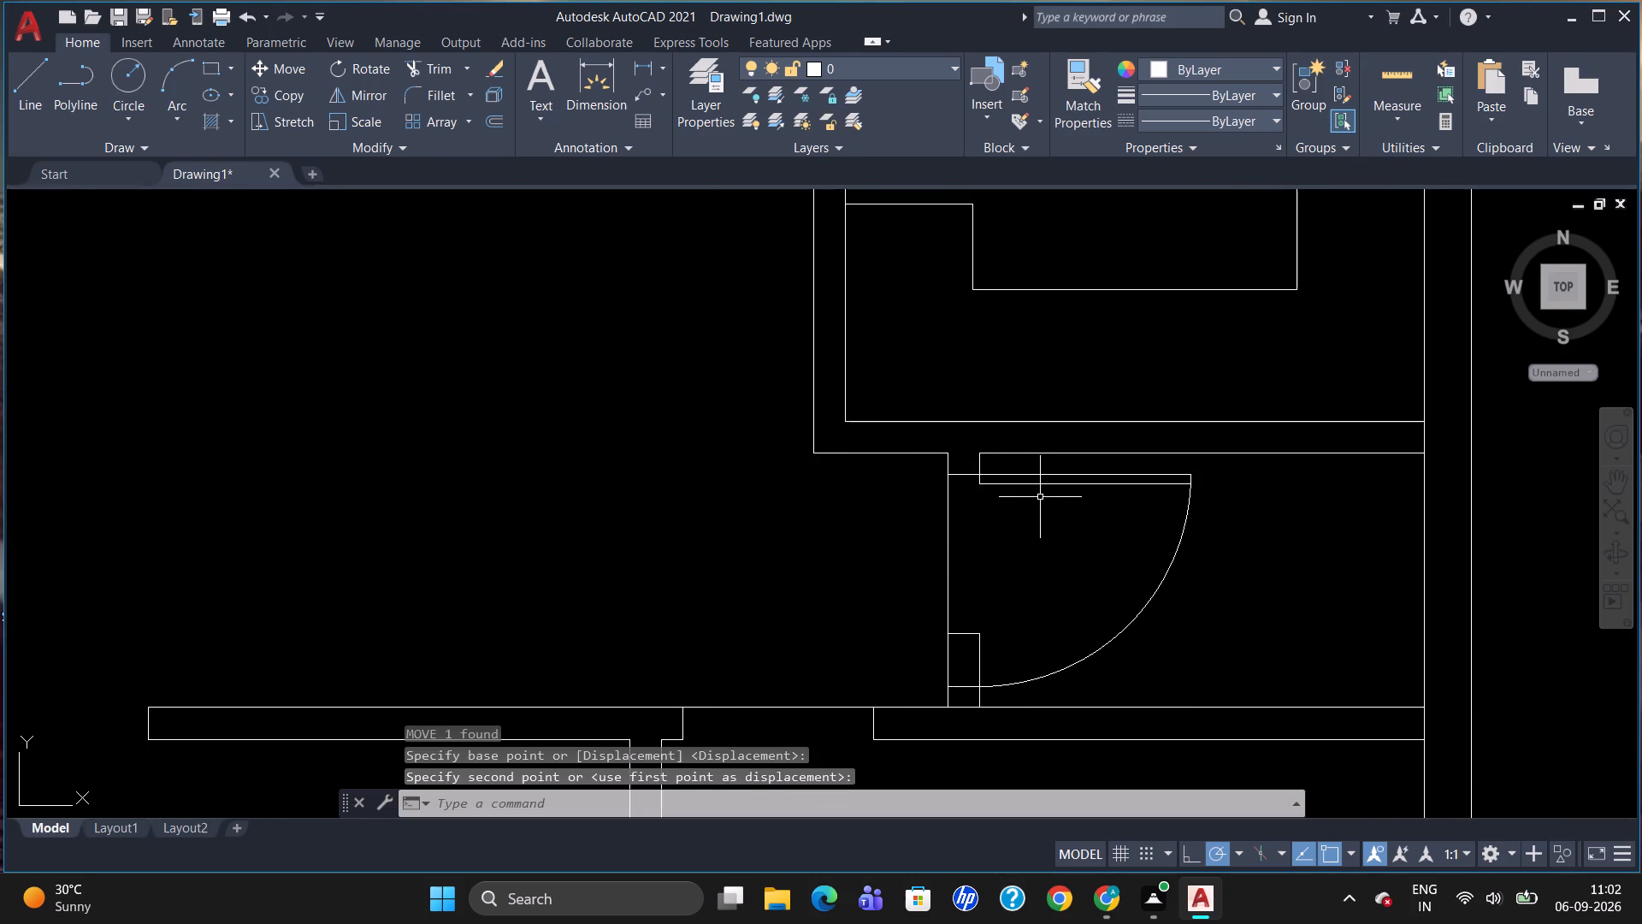
Scale that small east room's door down by about 0.75 from its hinge end so its swing fits the opening.
left_click(1041, 485)
type("SC")
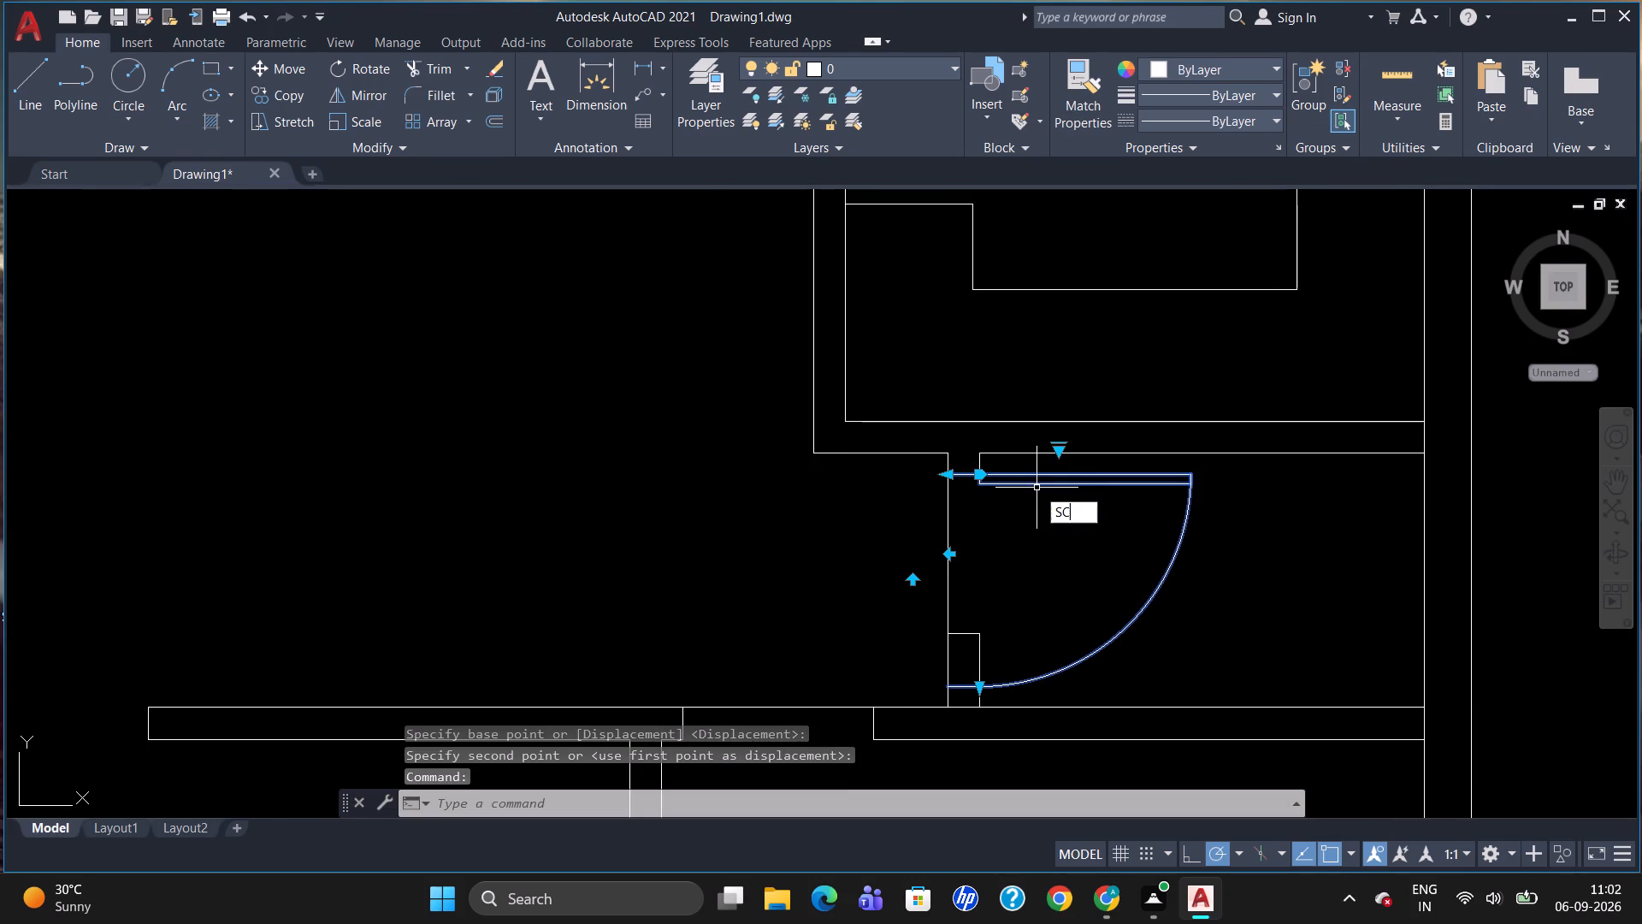
key("Return")
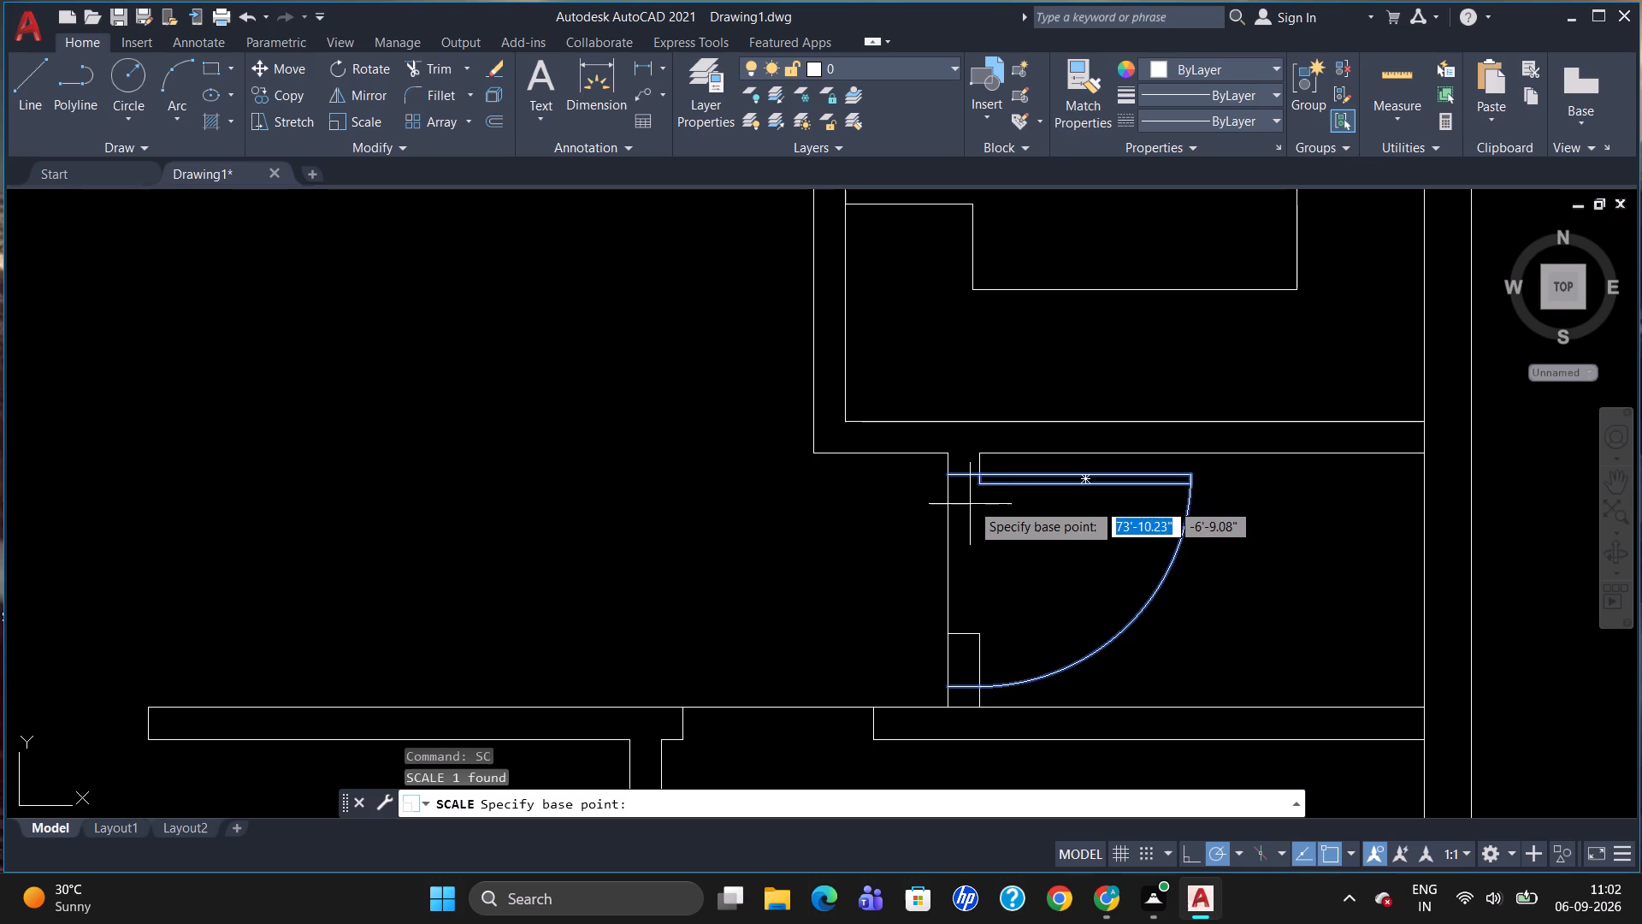
left_click(943, 469)
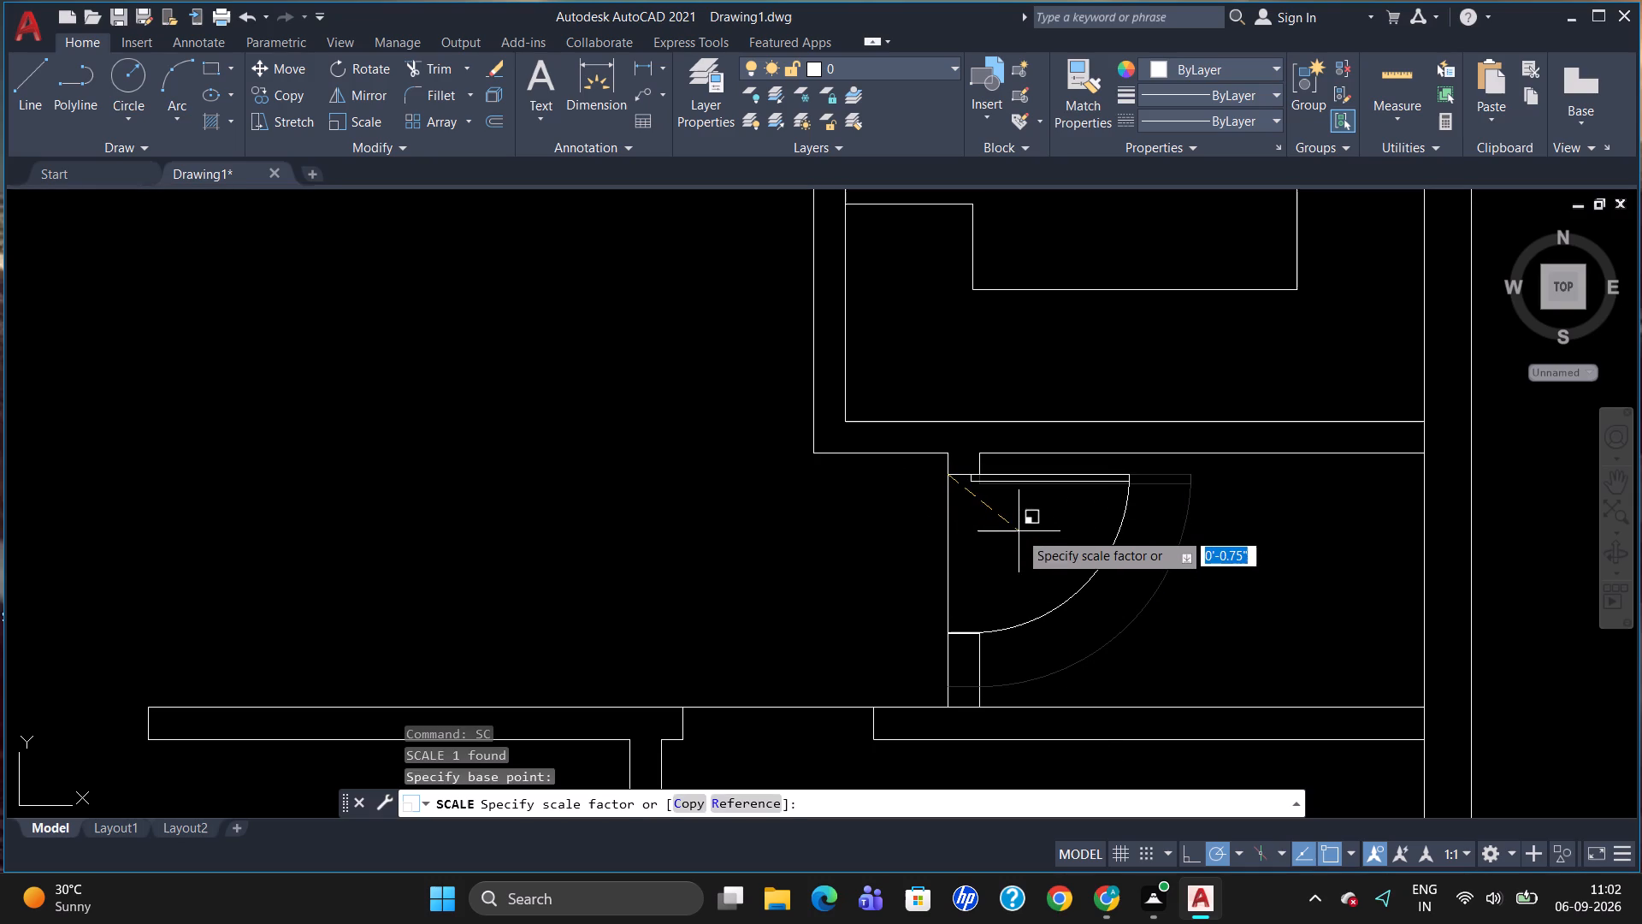
left_click(1019, 531)
Rotate the remaining spare door west of the plan by 180° about the north end of its leaf.
scroll(1237, 400, "down", 2)
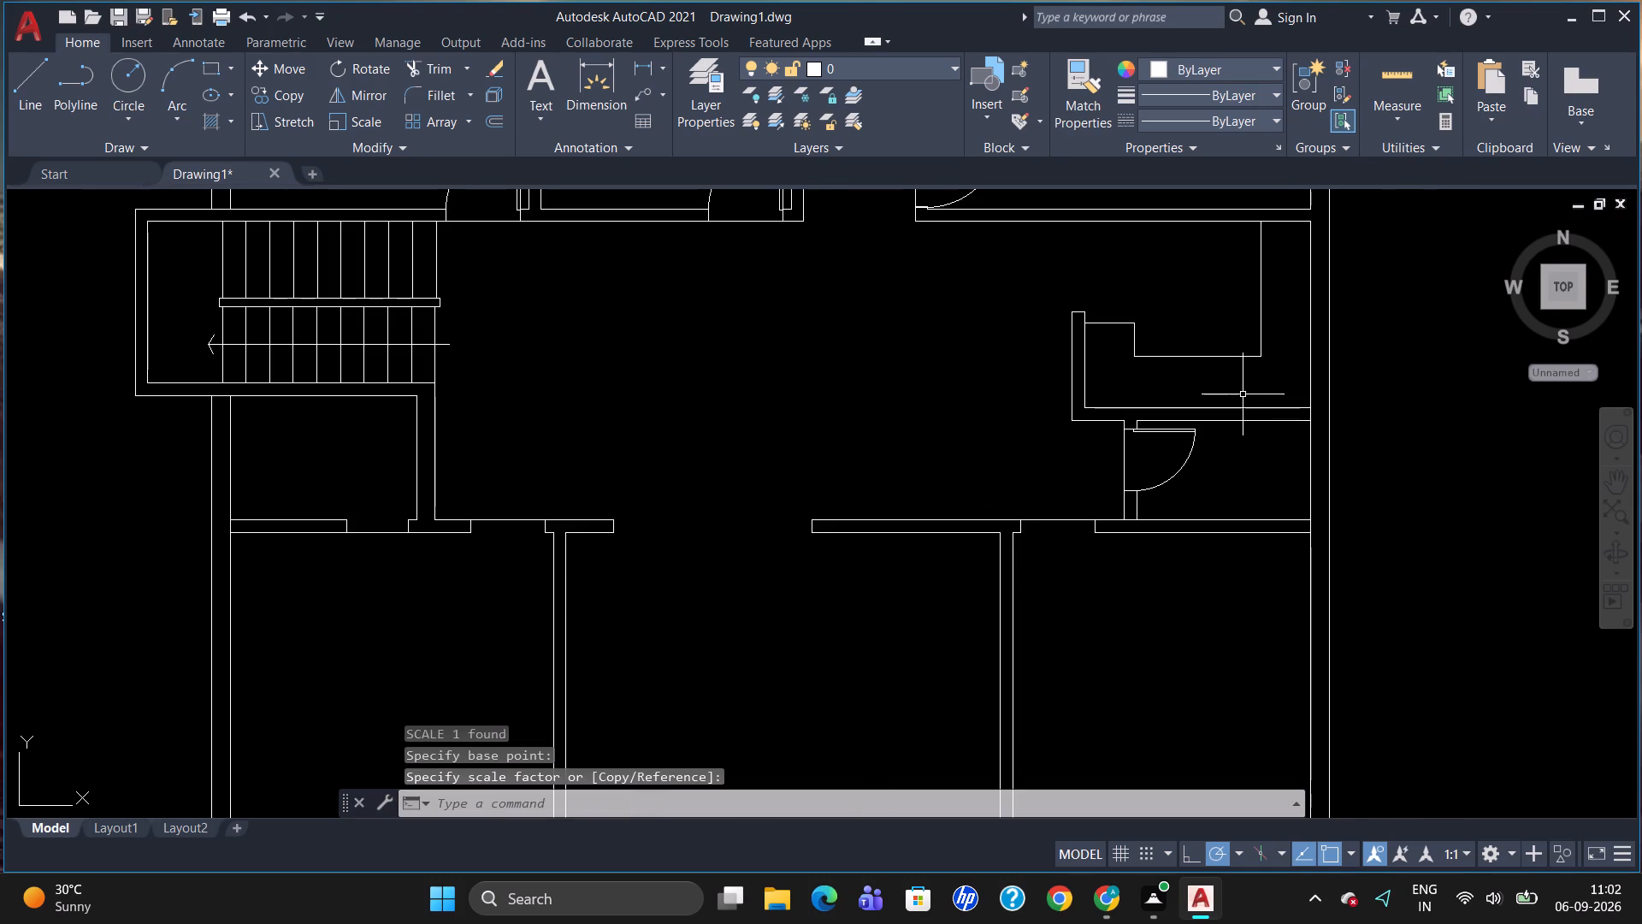
scroll(1273, 337, "down", 2)
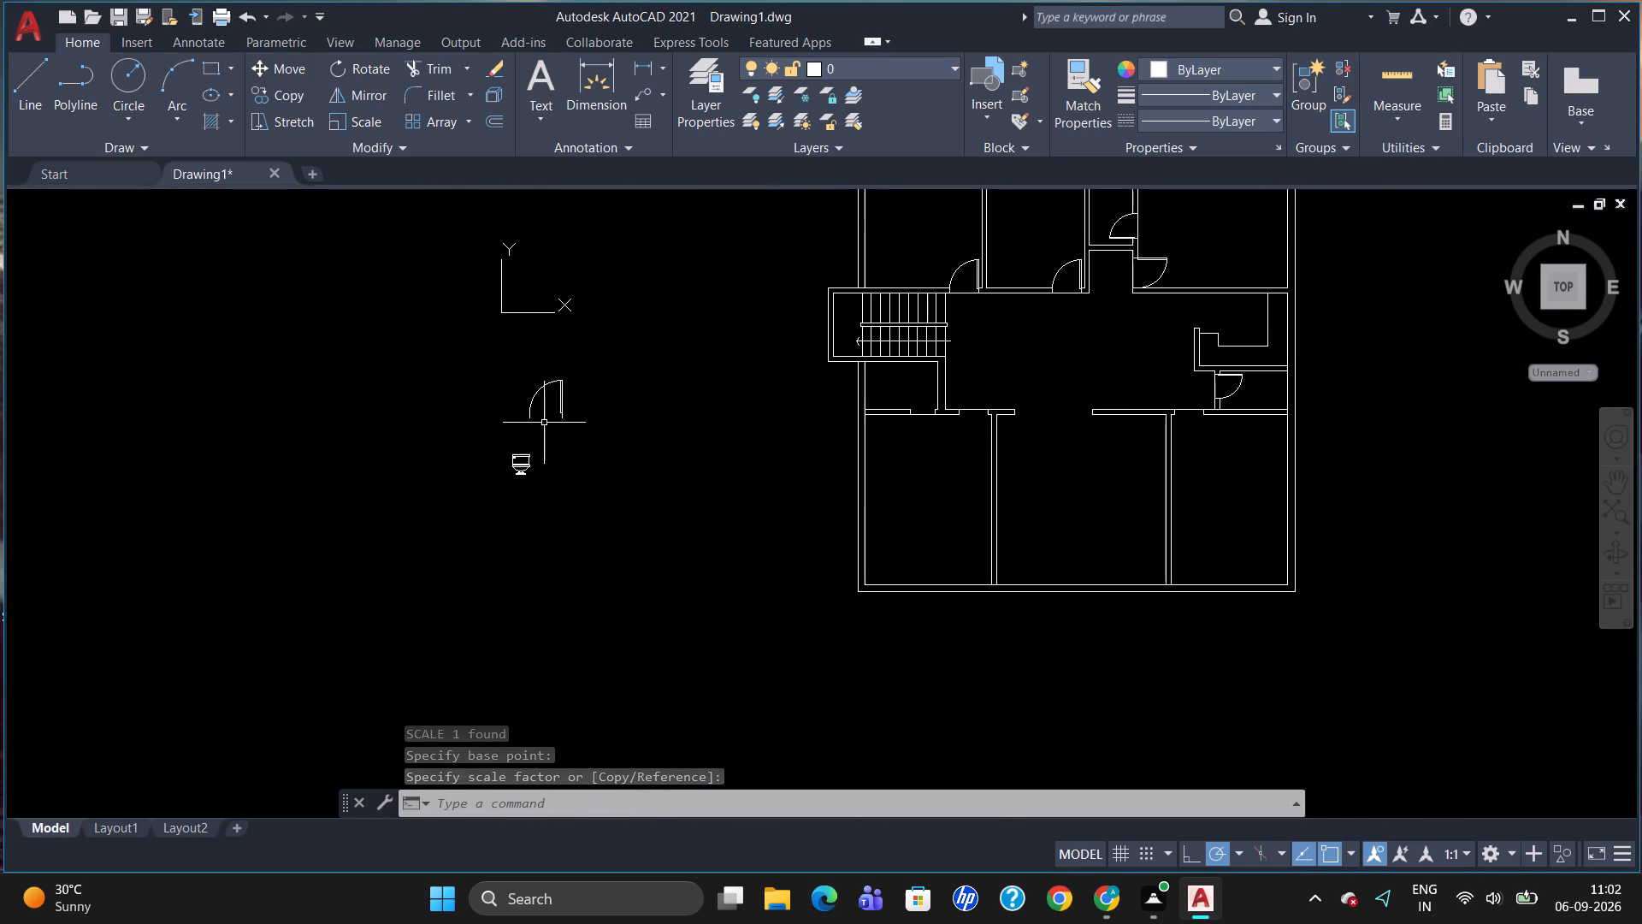
left_click(562, 400)
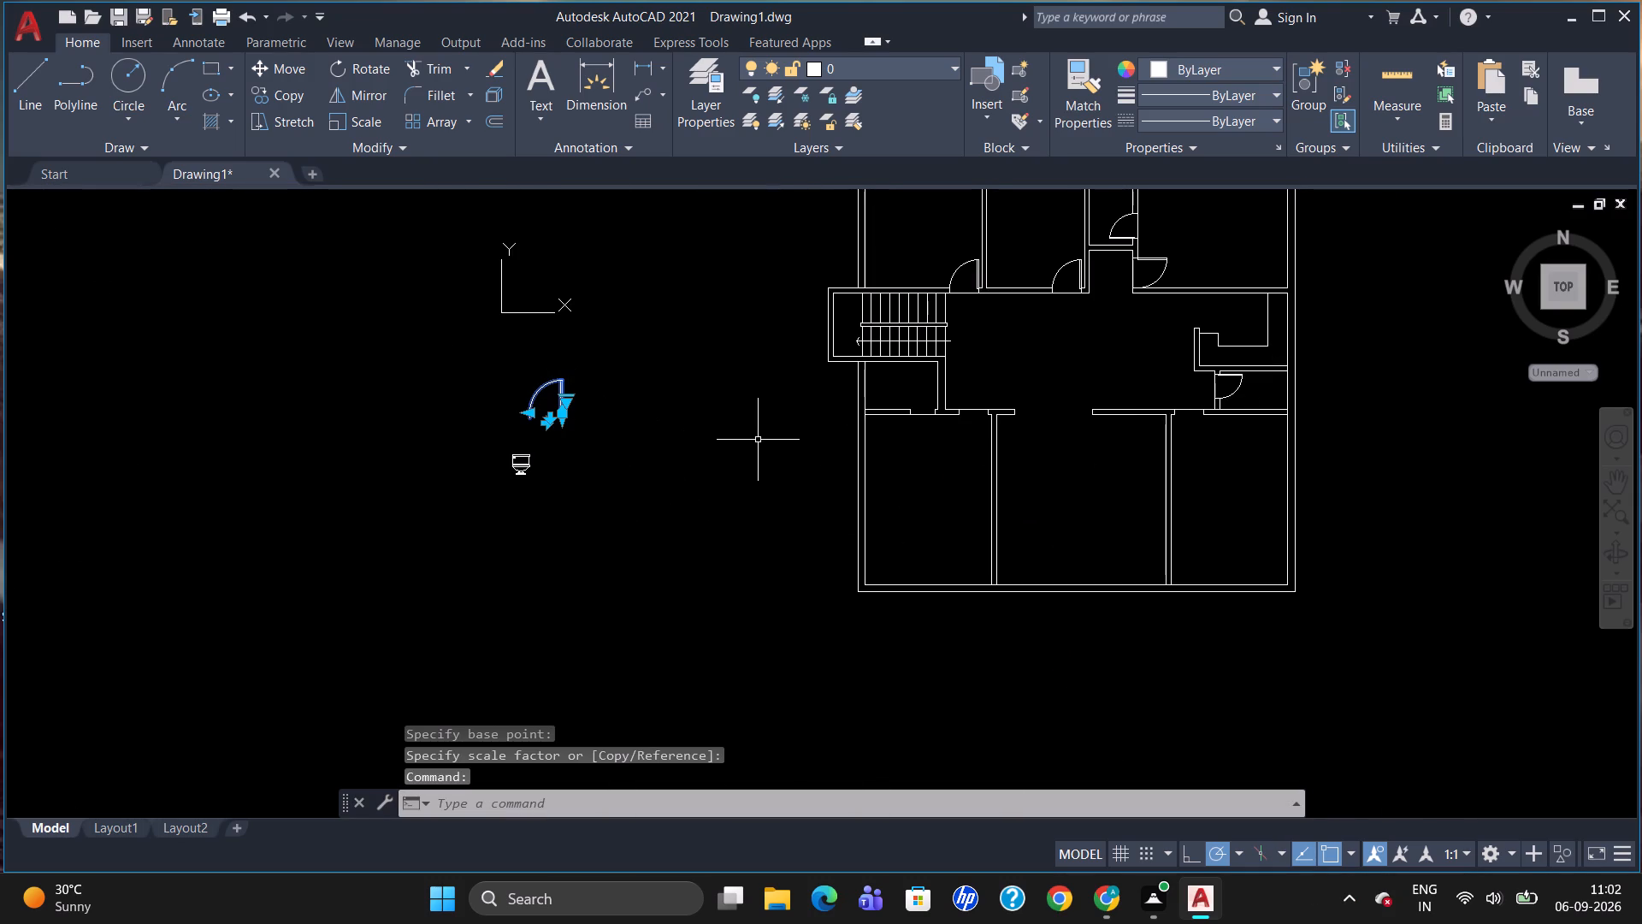
type("RO")
key("Return")
left_click(564, 388)
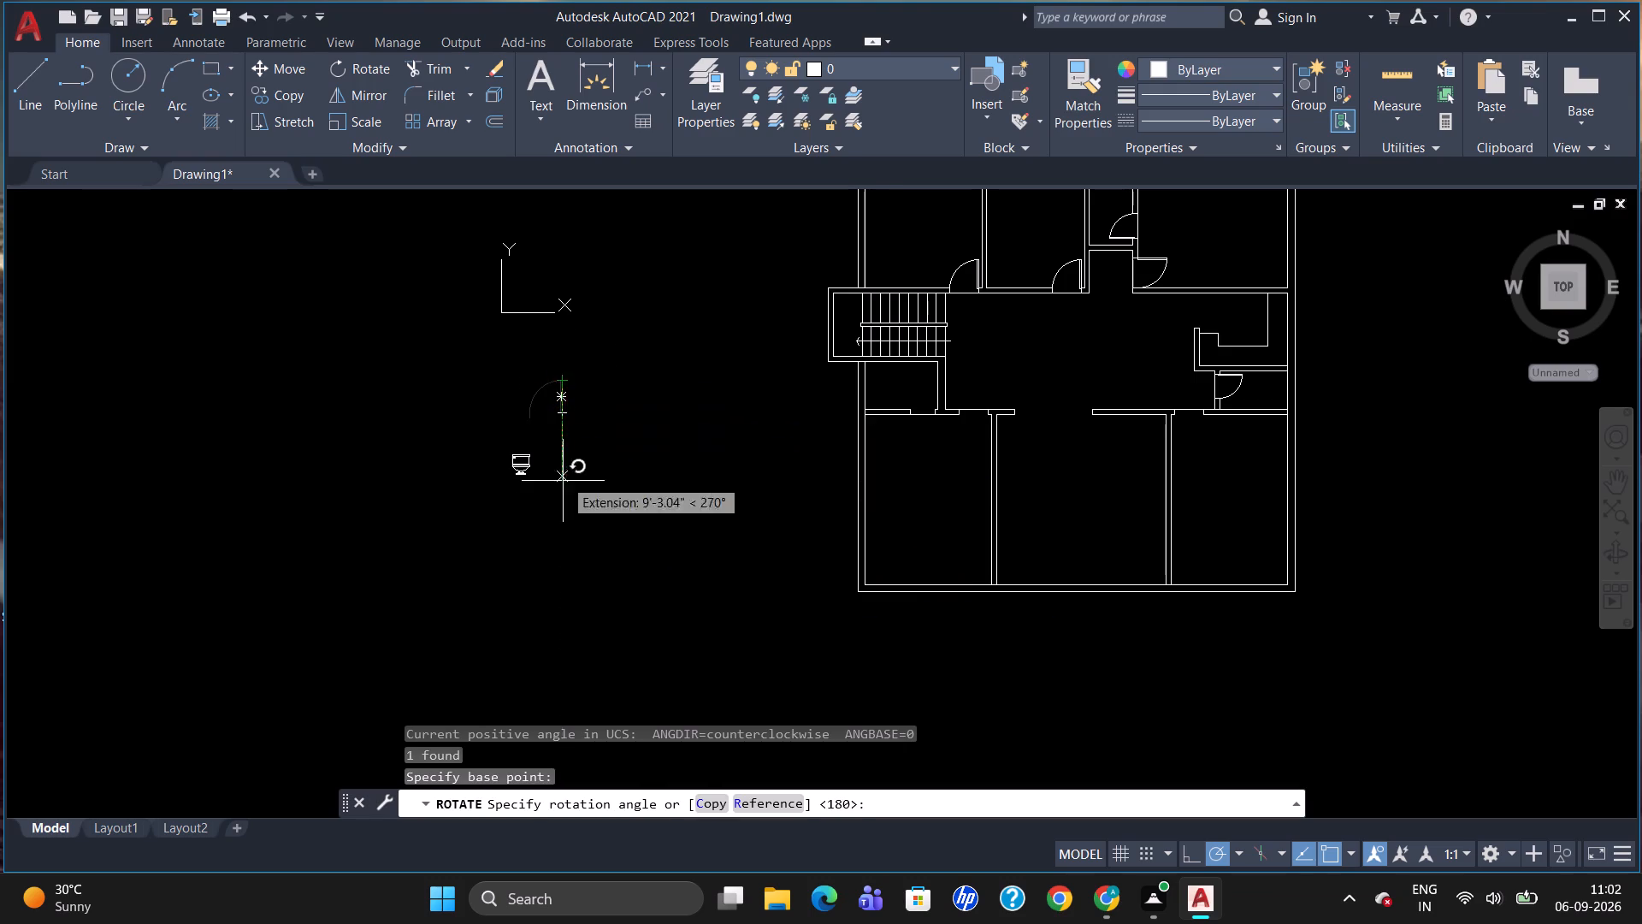
left_click(516, 379)
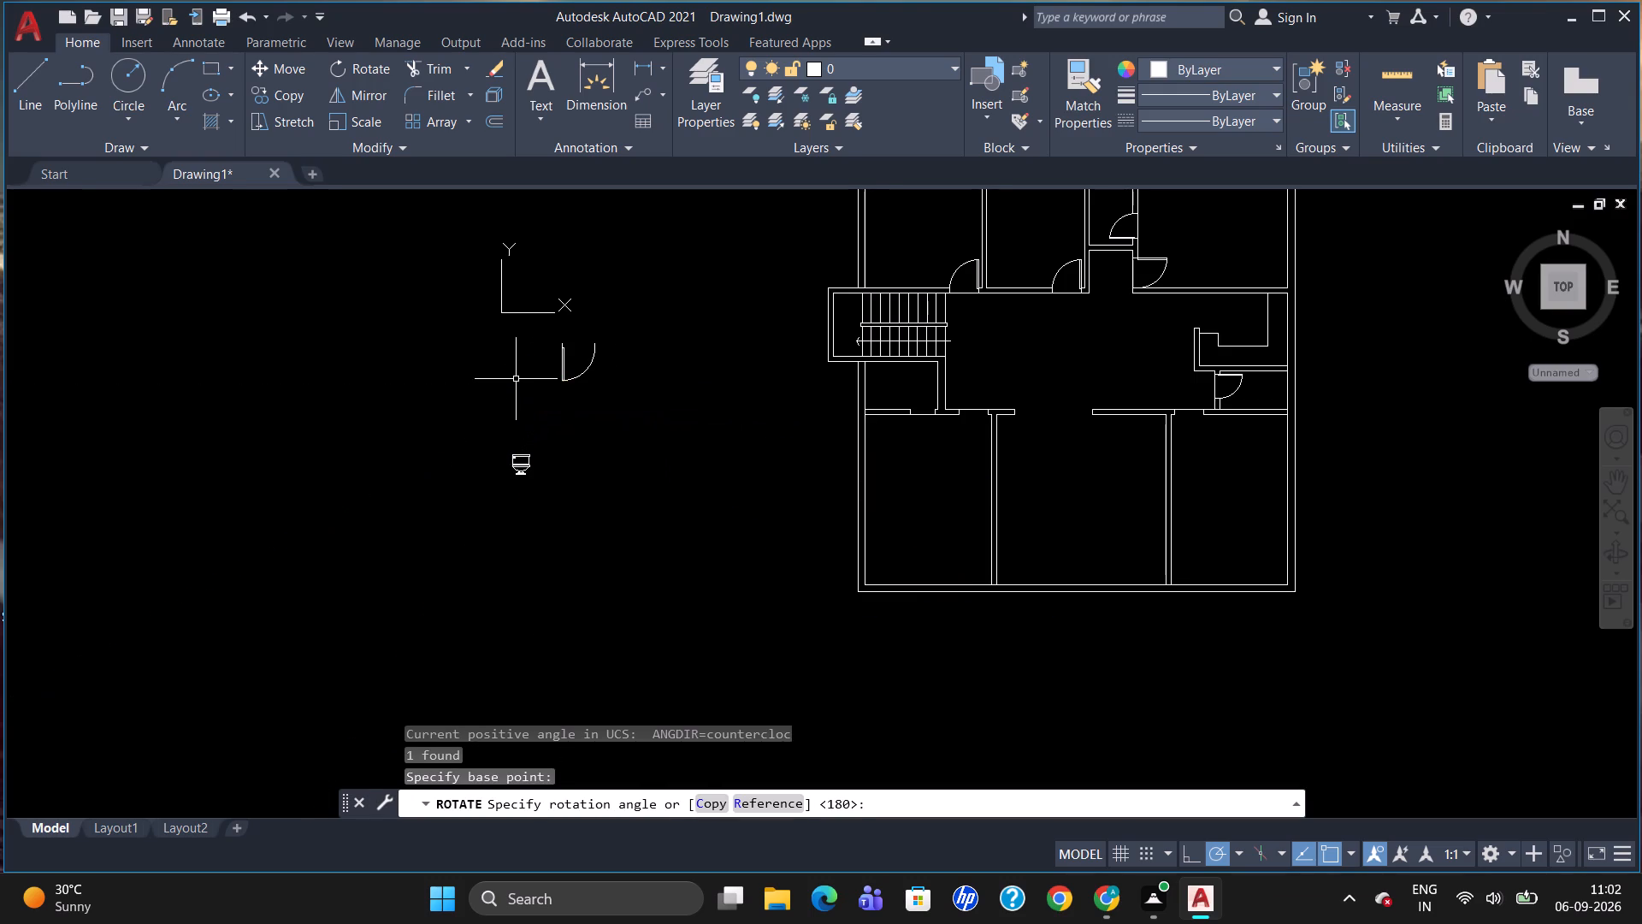
Copy the spare door by its hinge end to the north corner of the west jamb in the southeast room's north wall opening.
left_click(564, 366)
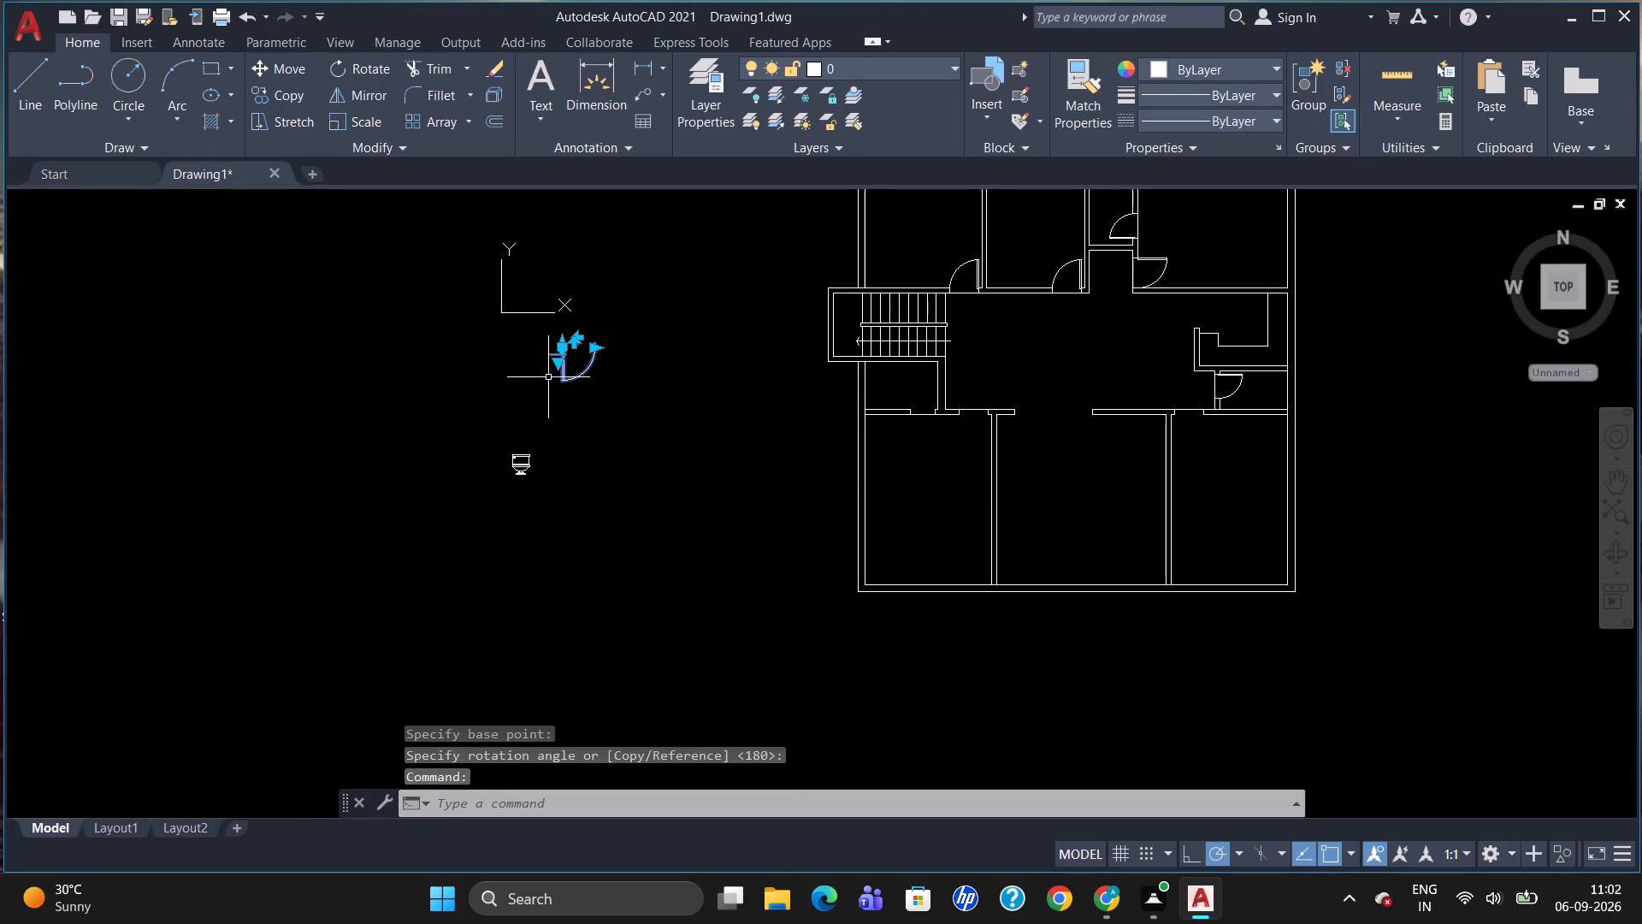
type("CO")
key("Return")
left_click_drag(560, 344, 572, 350)
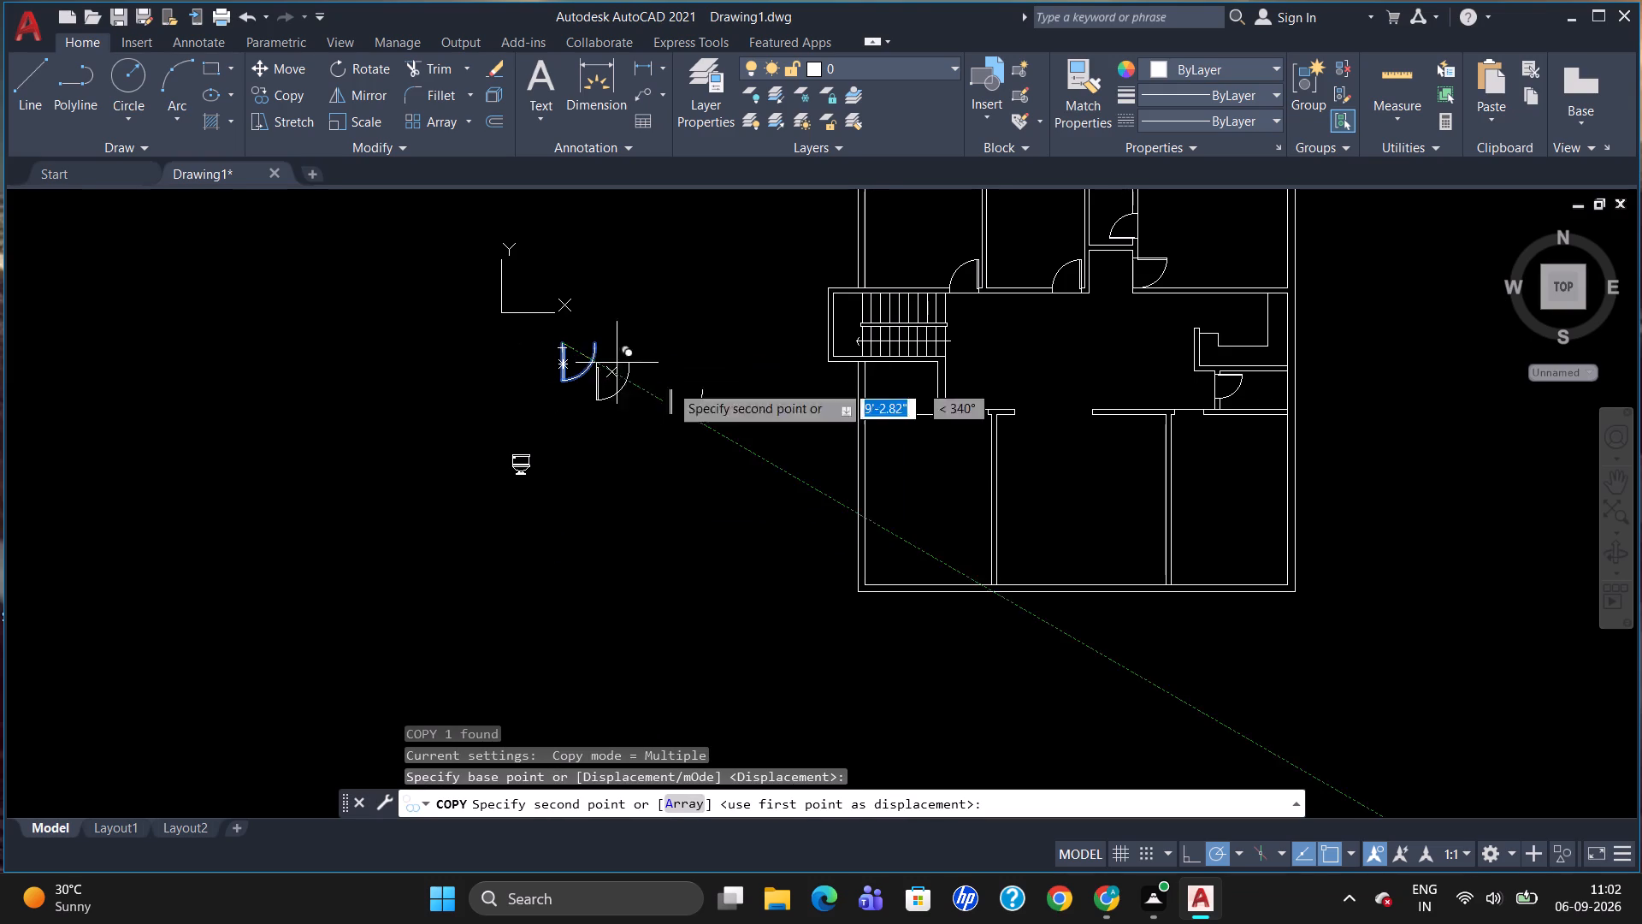
scroll(1187, 422, "up", 4)
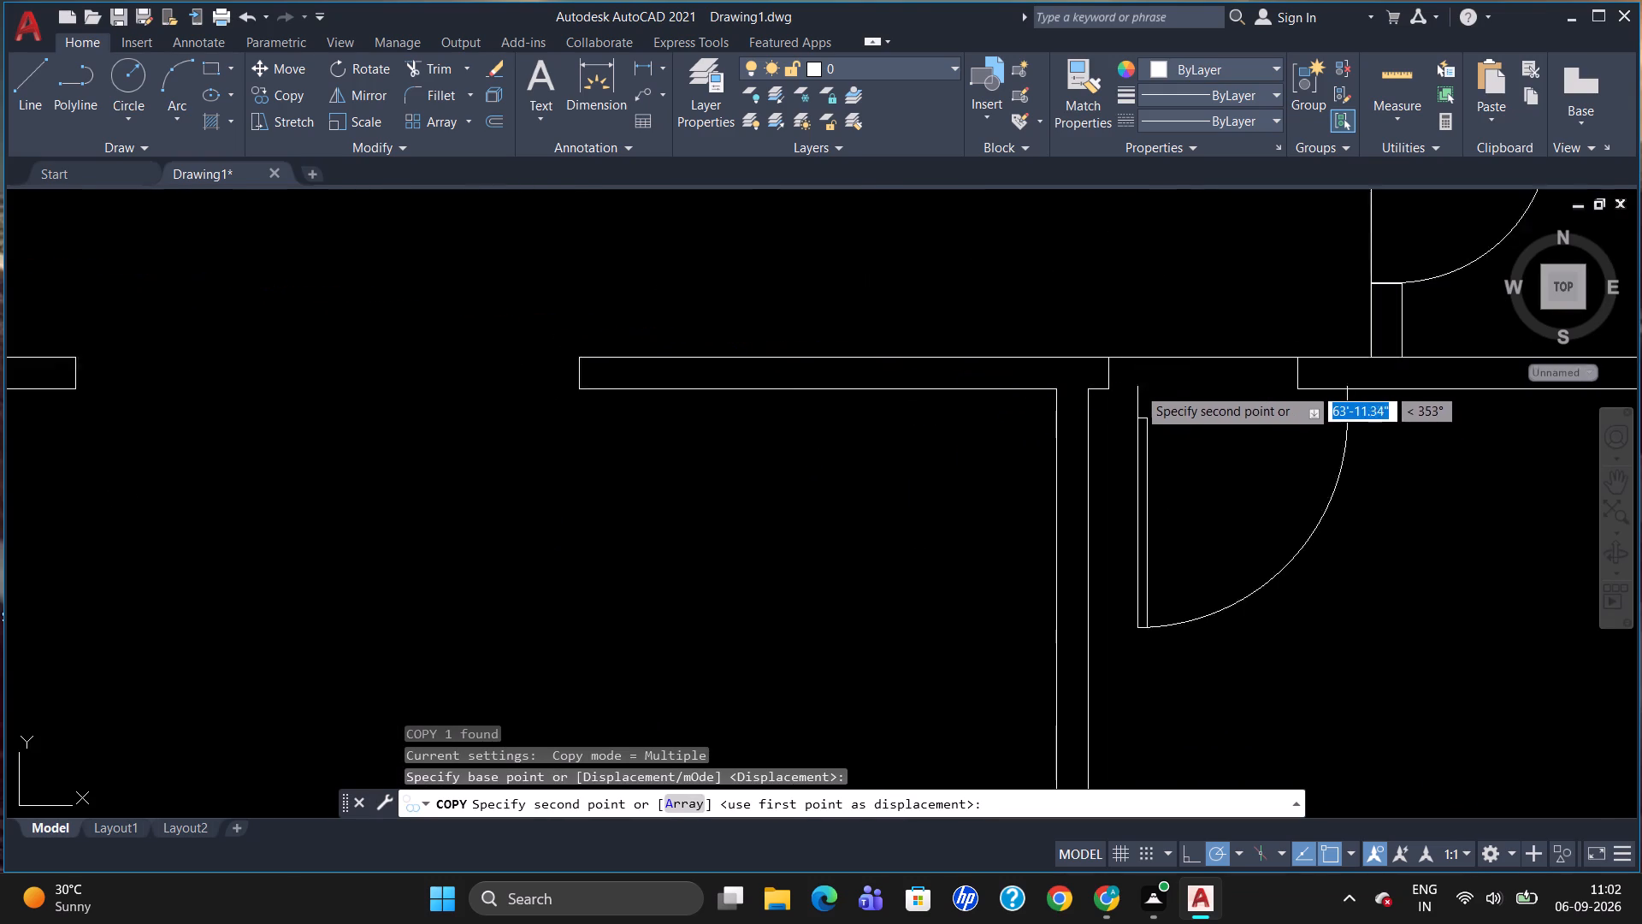
scroll(1137, 387, "up", 2)
left_click(1064, 314)
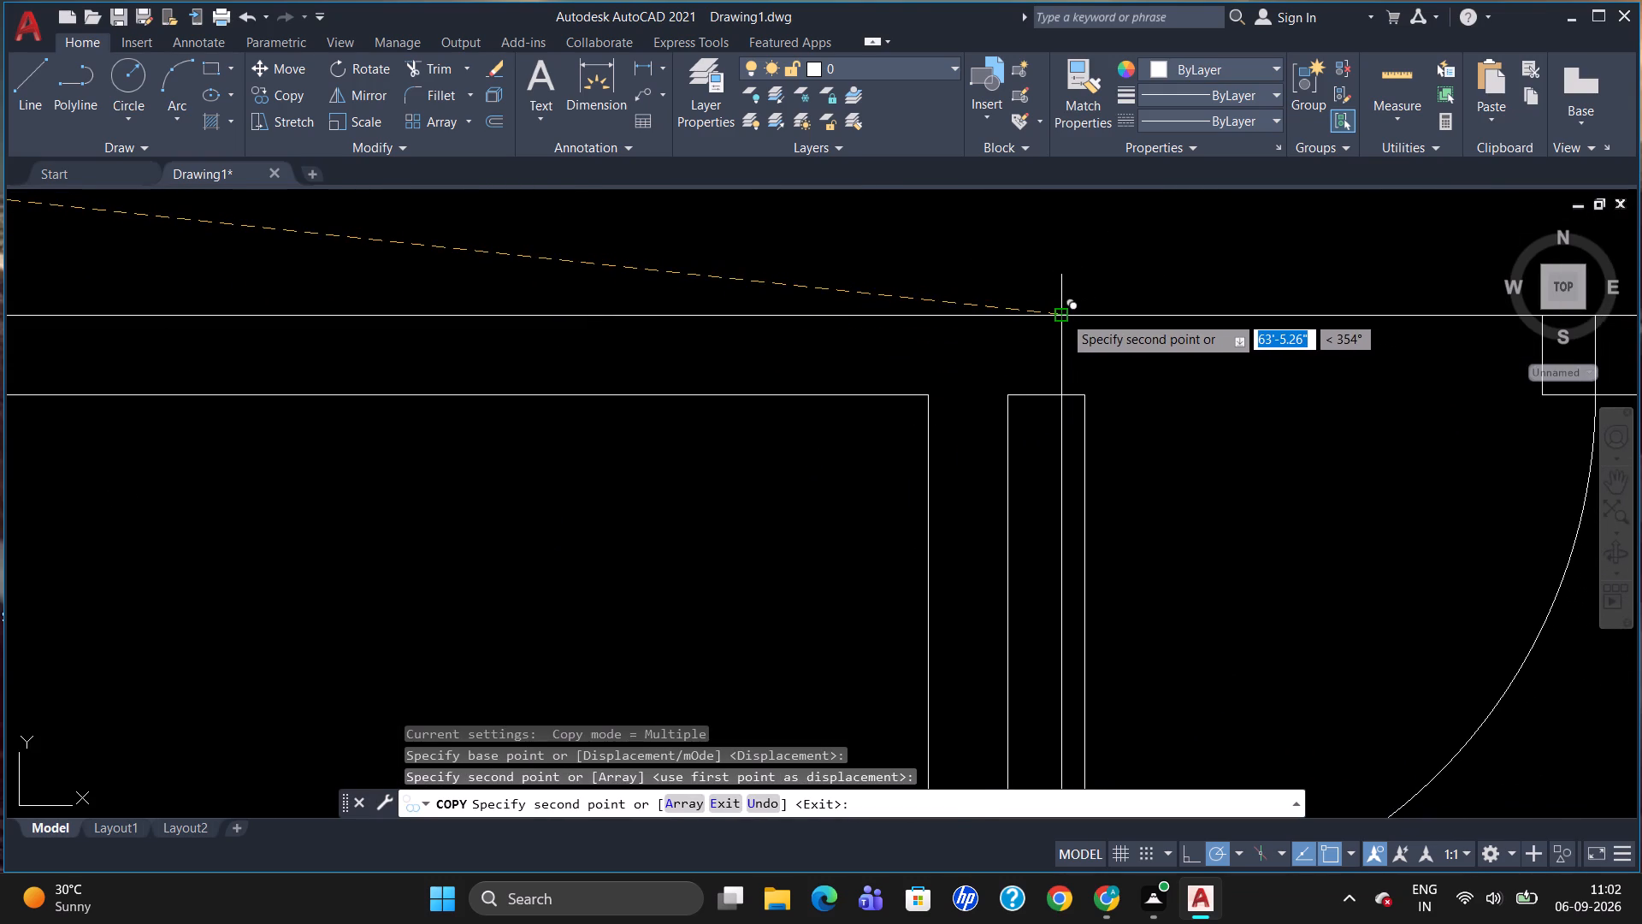
scroll(1024, 473, "down", 2)
key("Escape")
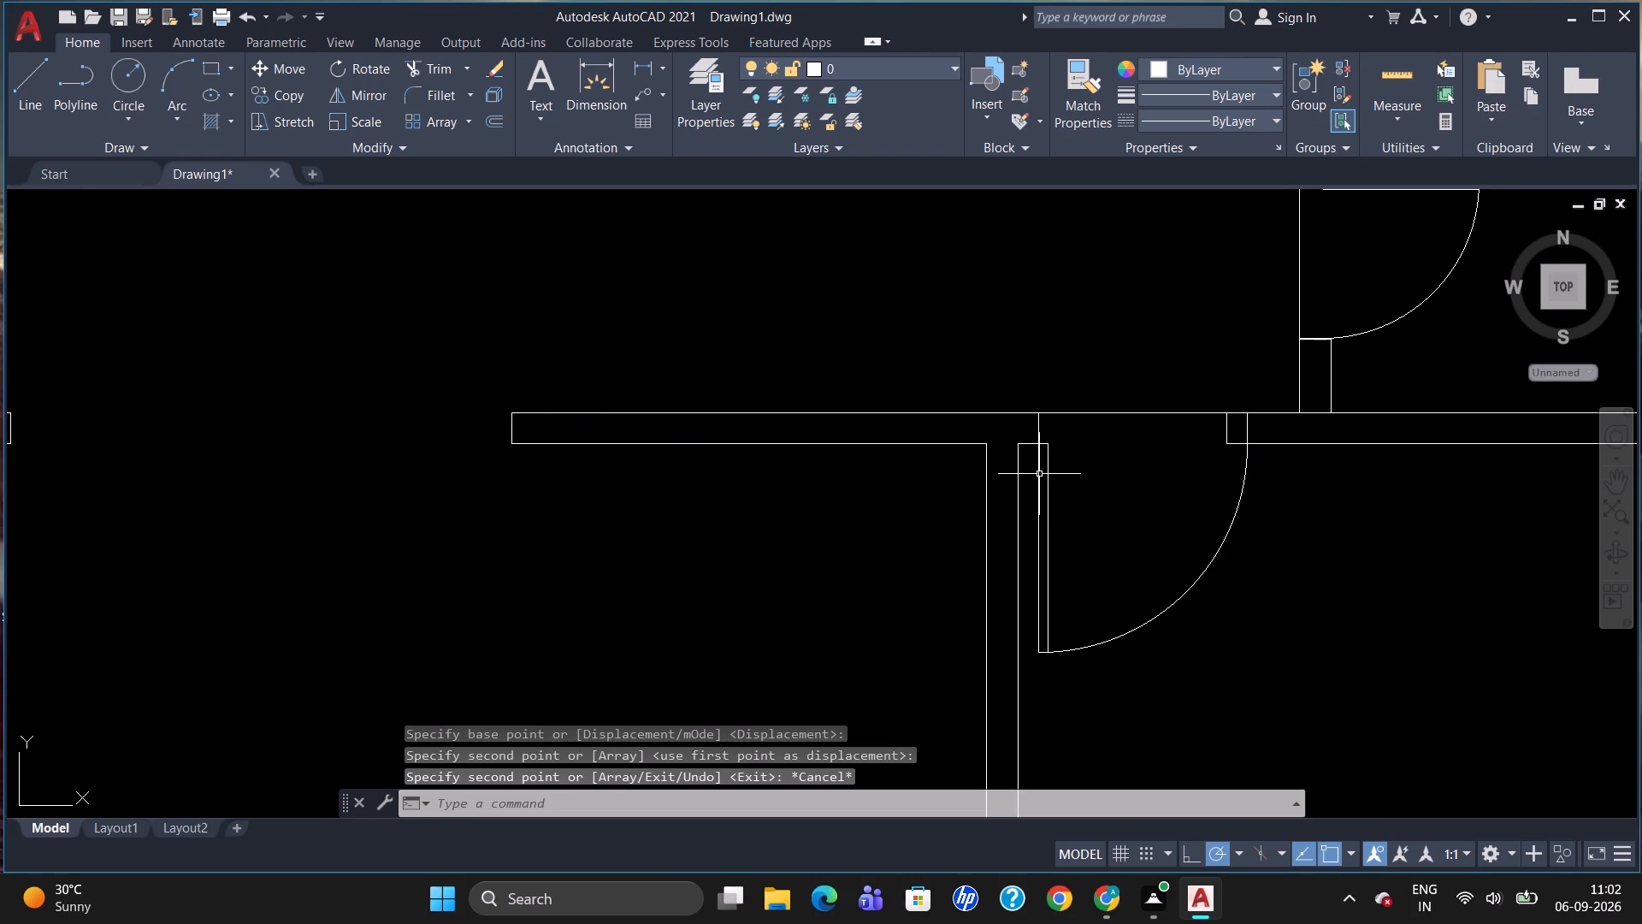
Scale the southeast room's door down by about 0.90 from its hinge end so its swing fits between the opening's jambs.
left_click(1037, 476)
type("SC")
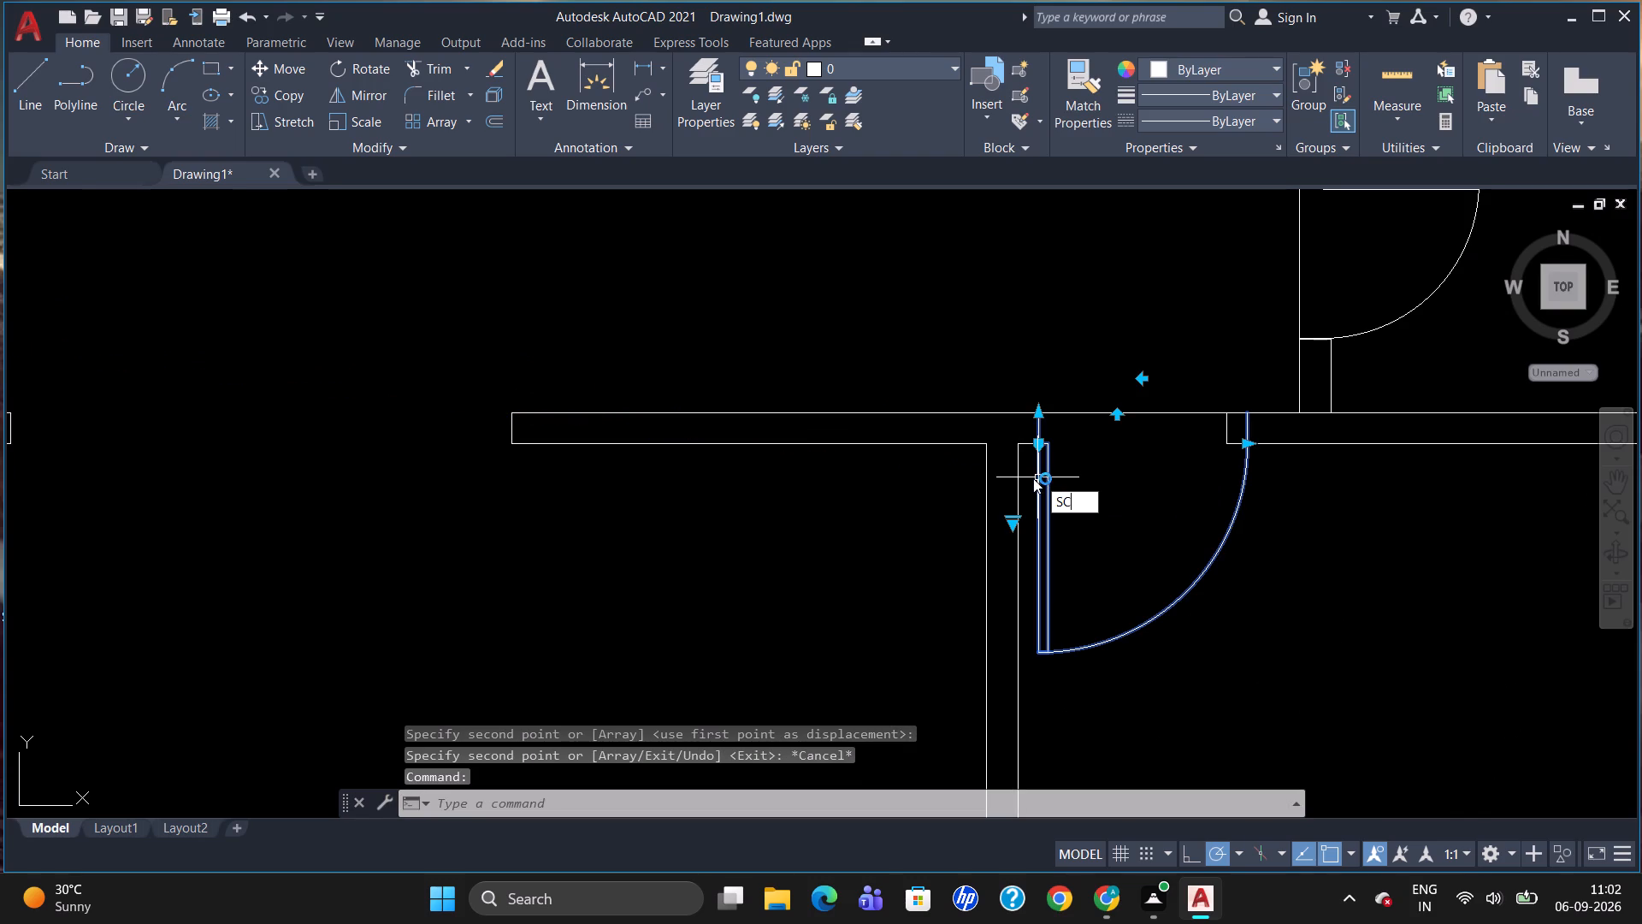
key("Return")
left_click(1043, 414)
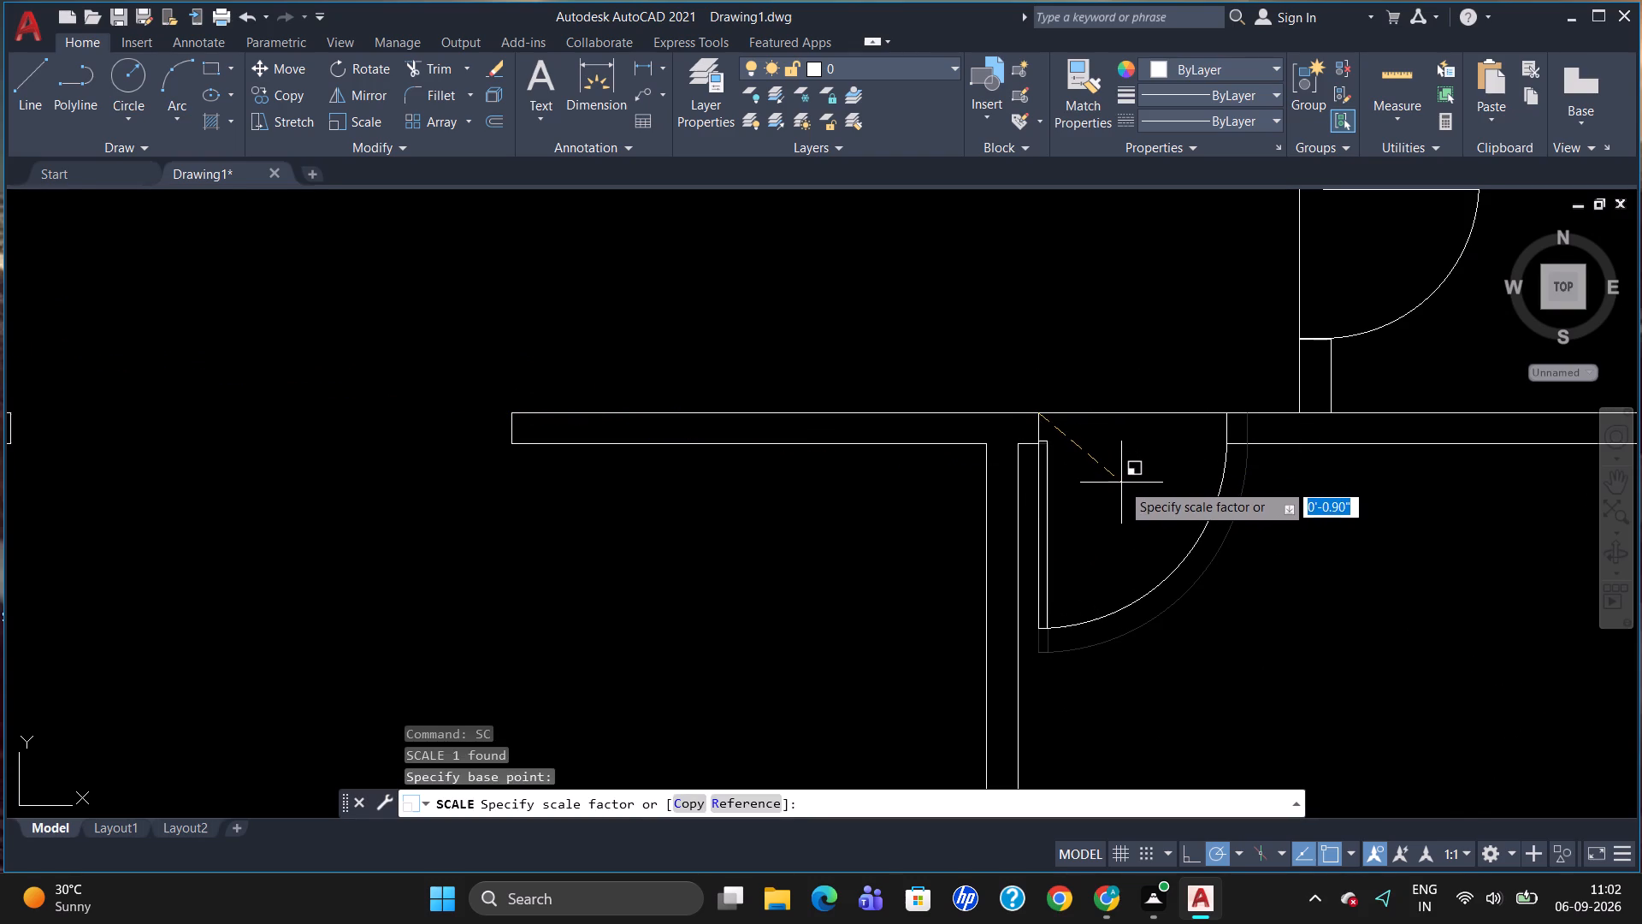
left_click(1121, 483)
scroll(1345, 477, "down", 3)
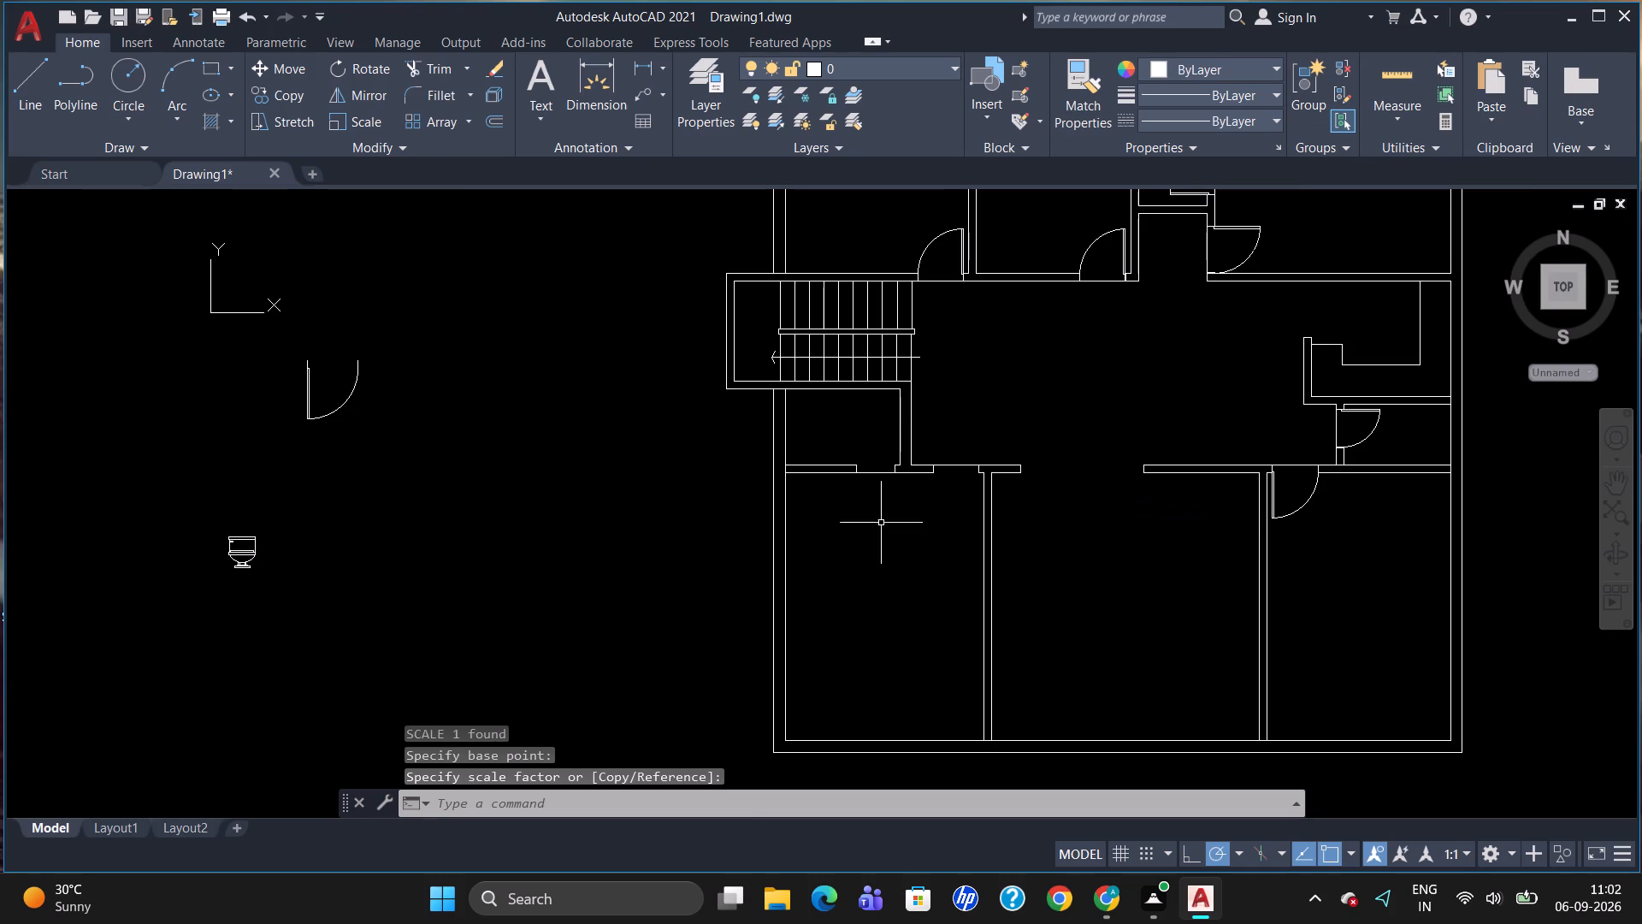
Rotate the spare door west of the plan by 180° about the south end of its leaf.
left_click(307, 411)
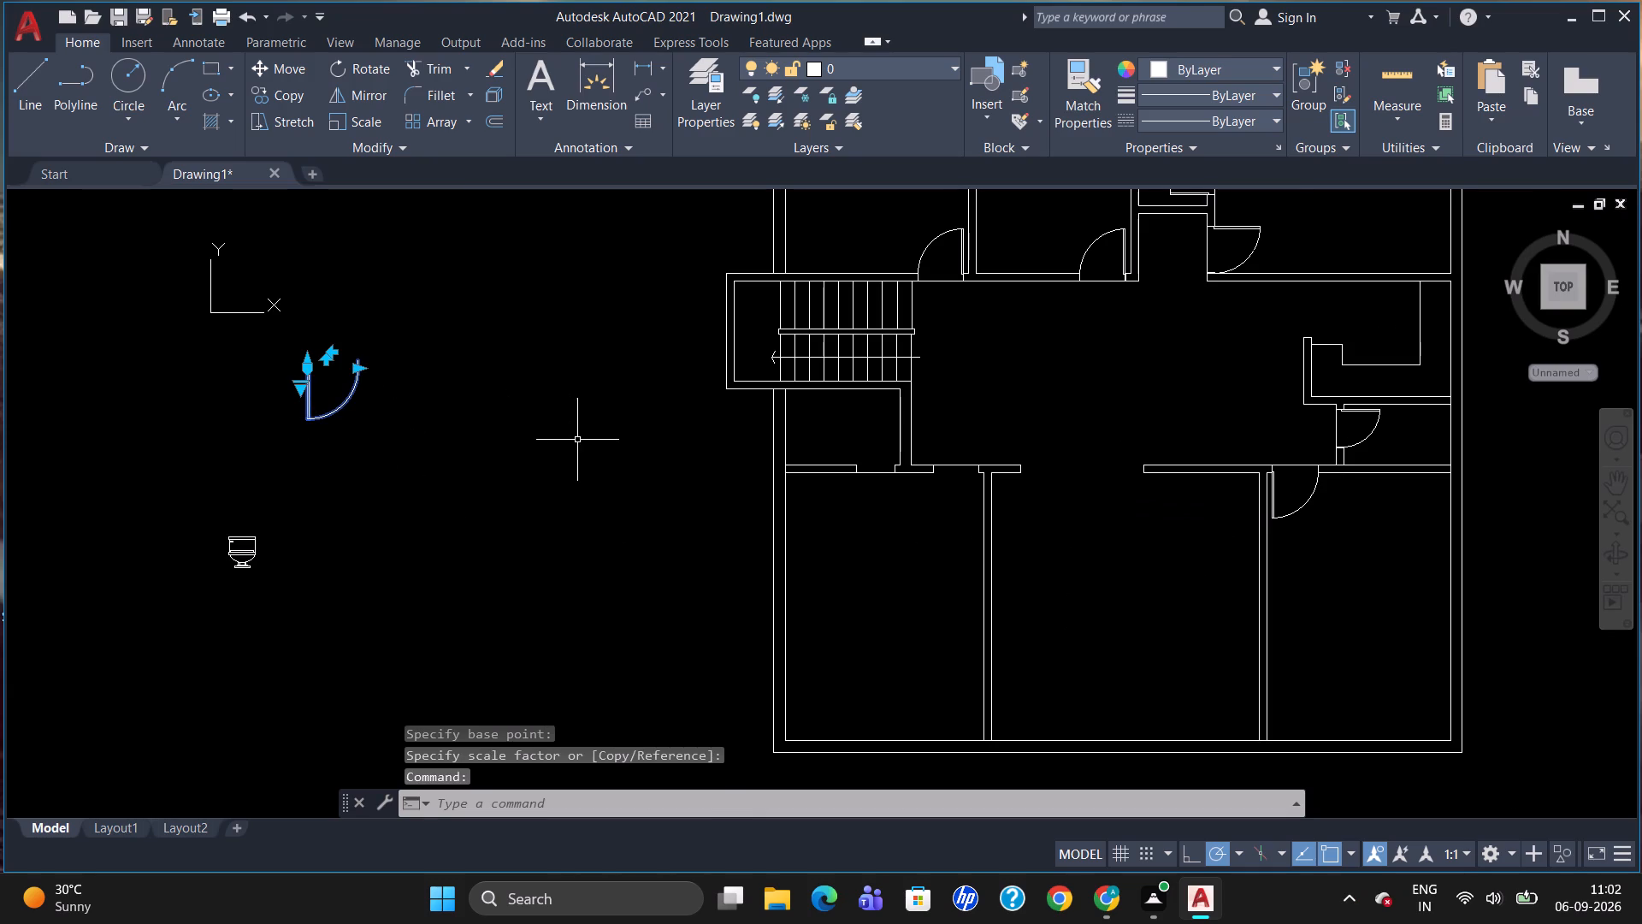
scroll(928, 521, "down", 1)
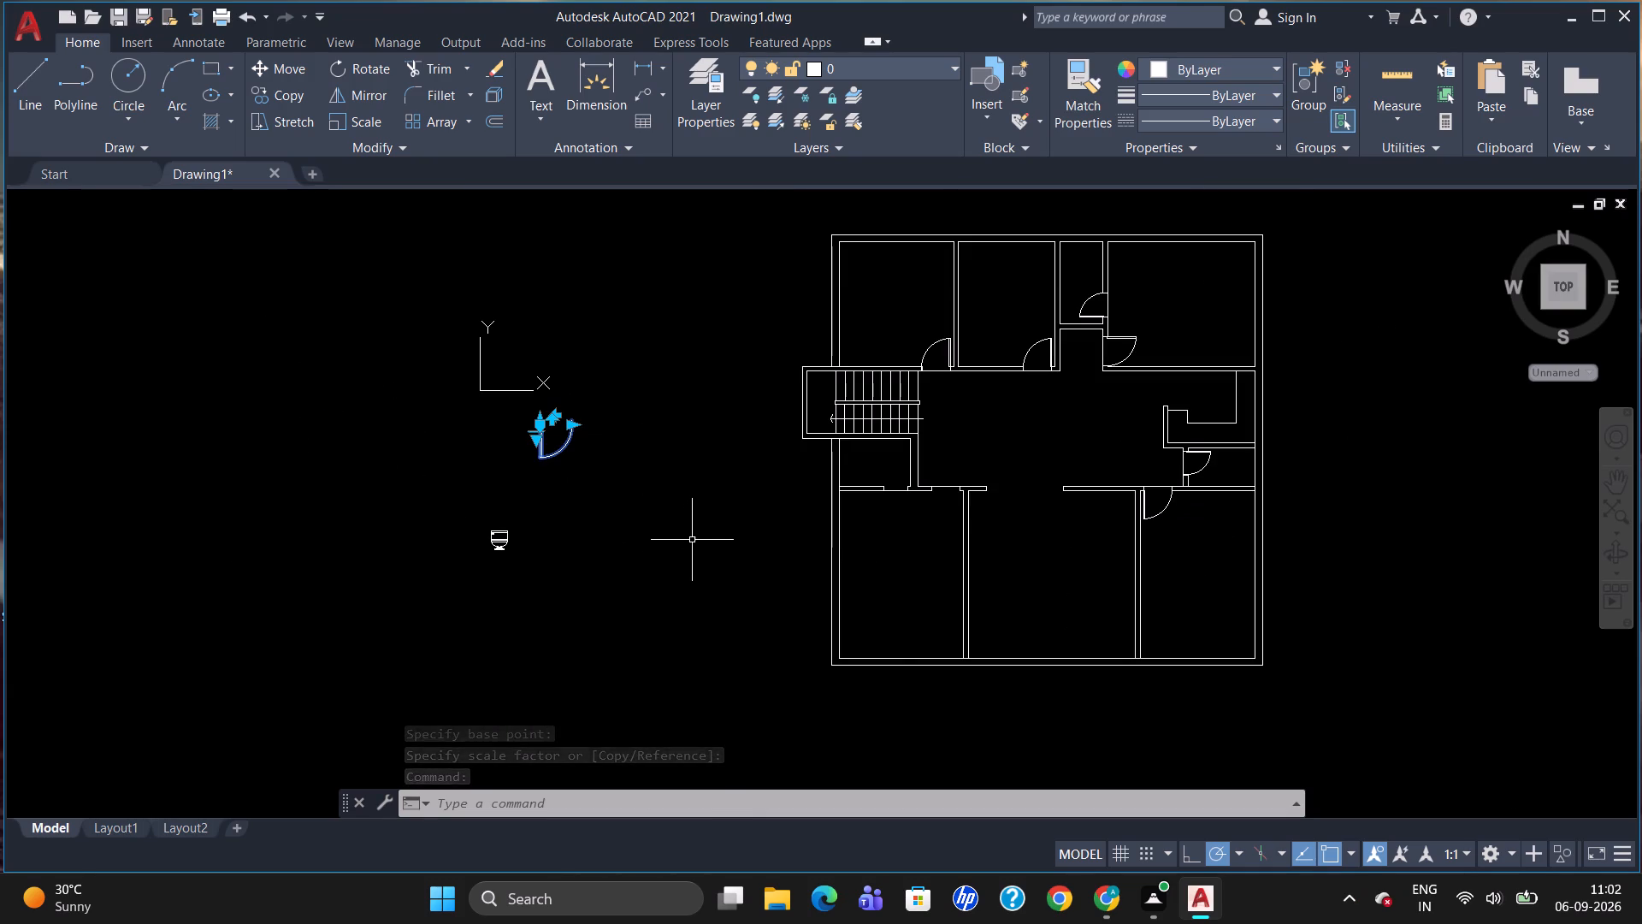
key("r")
key("o")
key("Return")
left_click(546, 457)
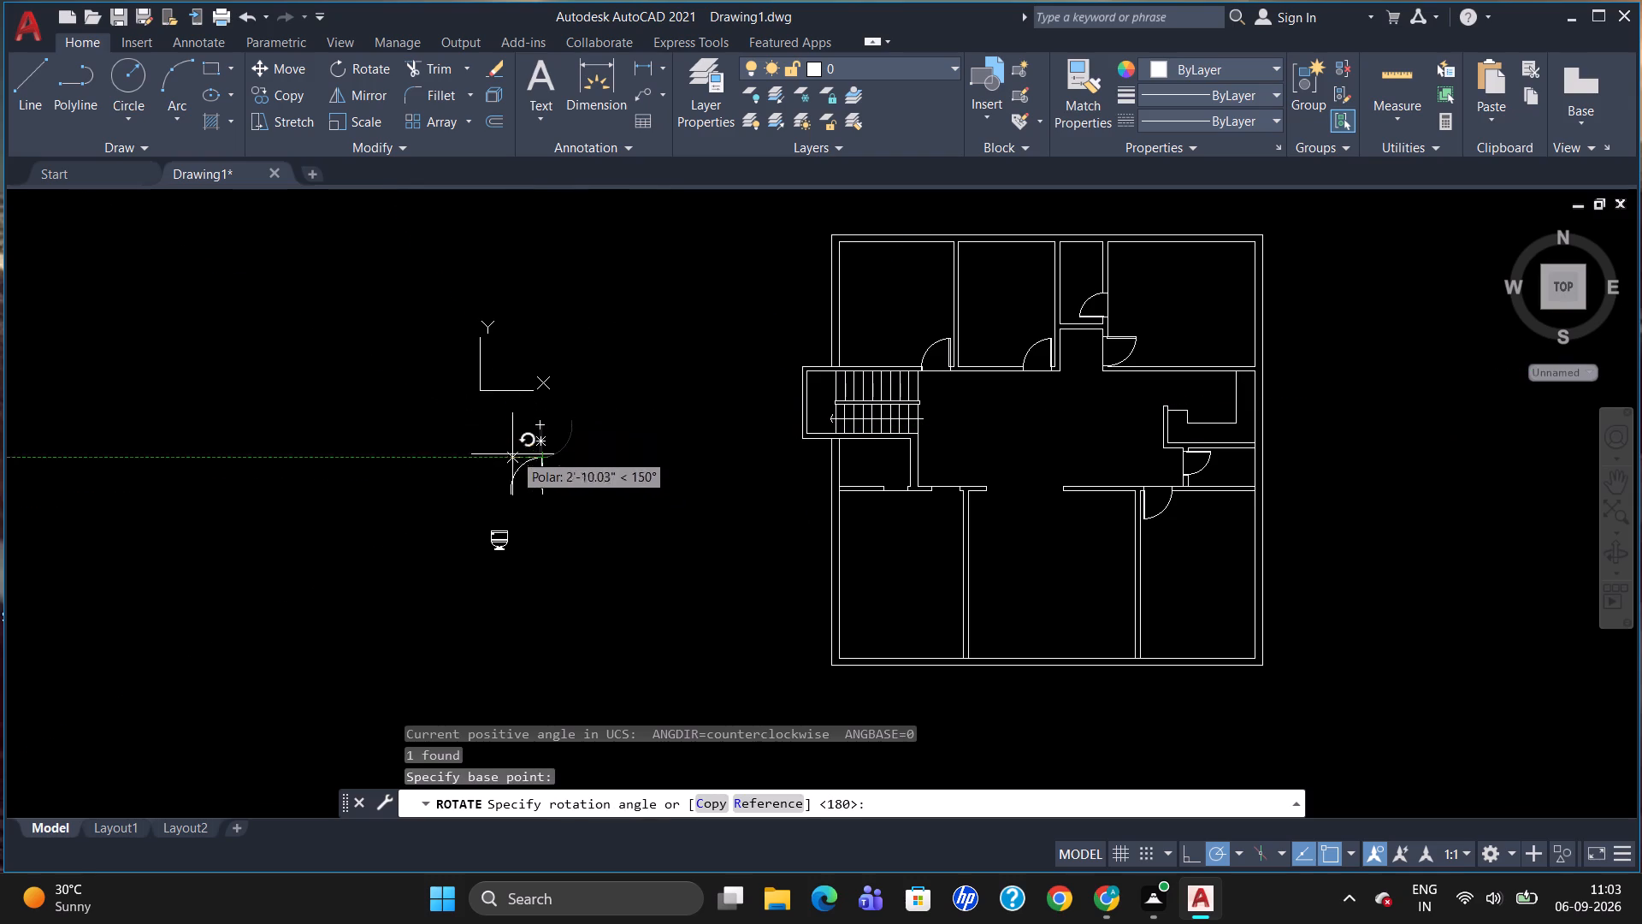
left_click(509, 453)
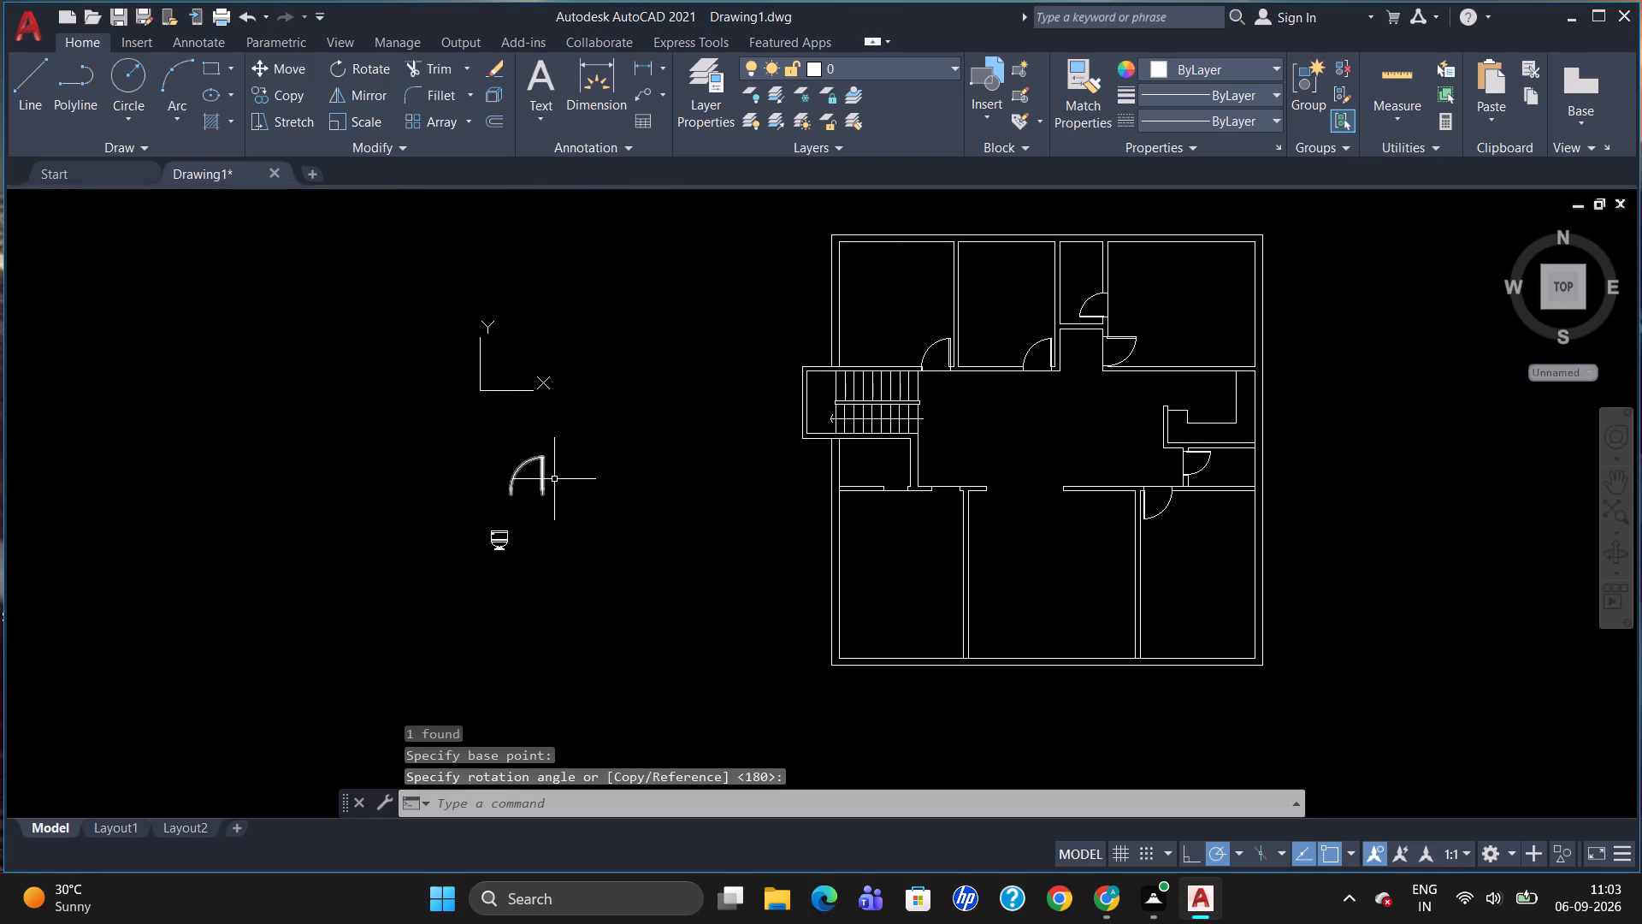
Copy the spare door by its hinge end to the south corner of the east jamb in the opening of the small room below the stairs.
left_click(542, 483)
type("CO")
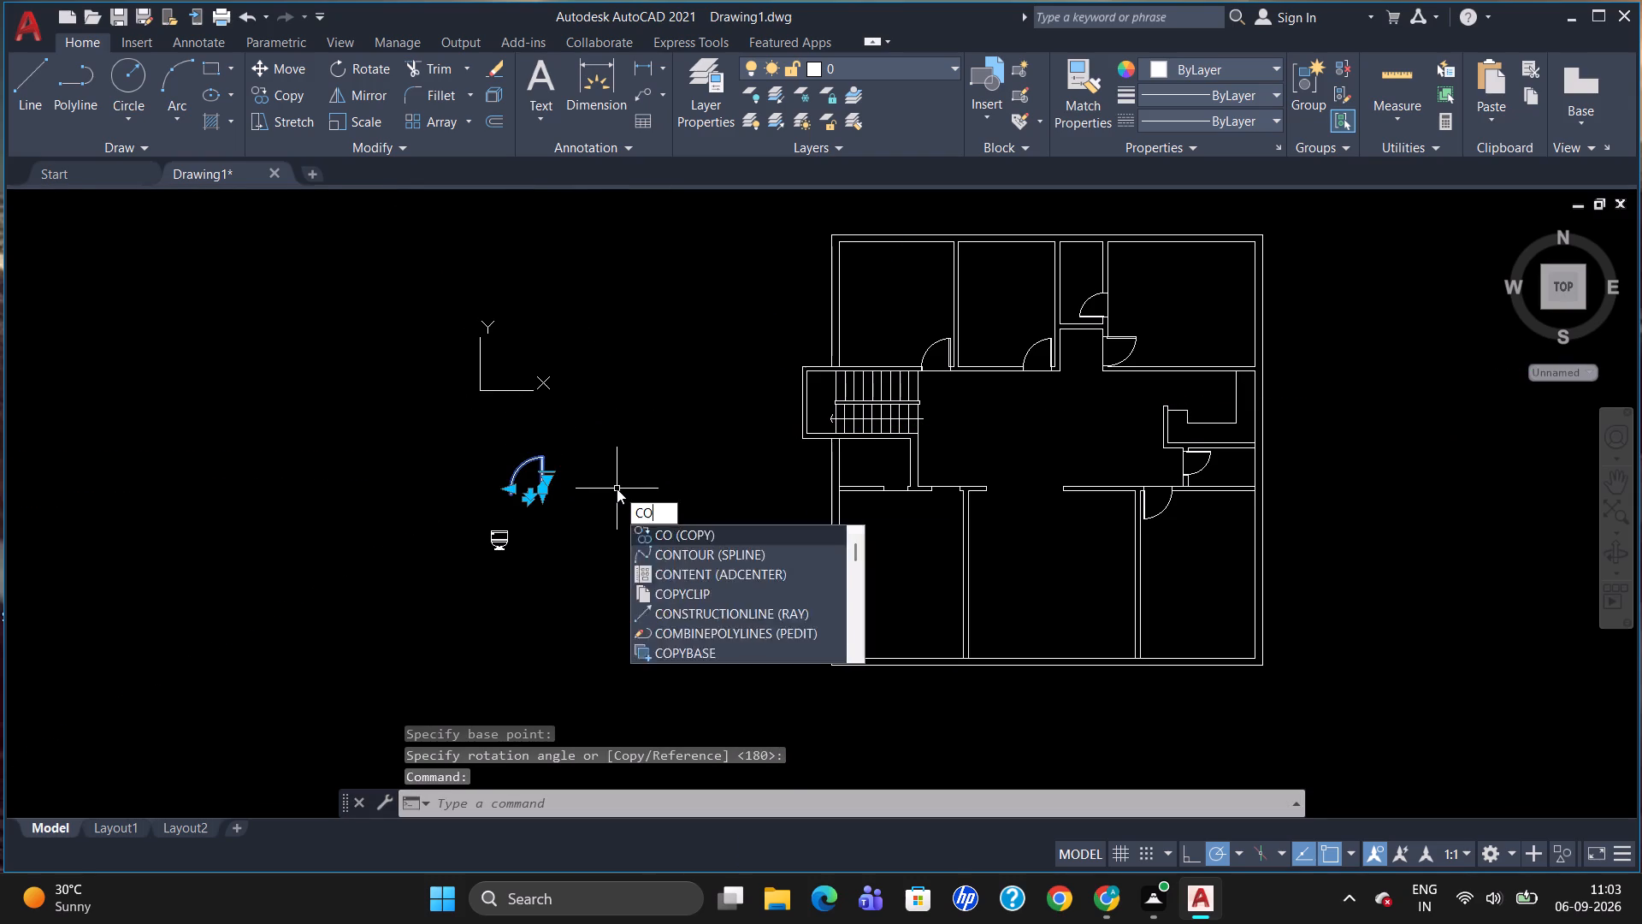
key("Return")
left_click_drag(537, 496, 570, 504)
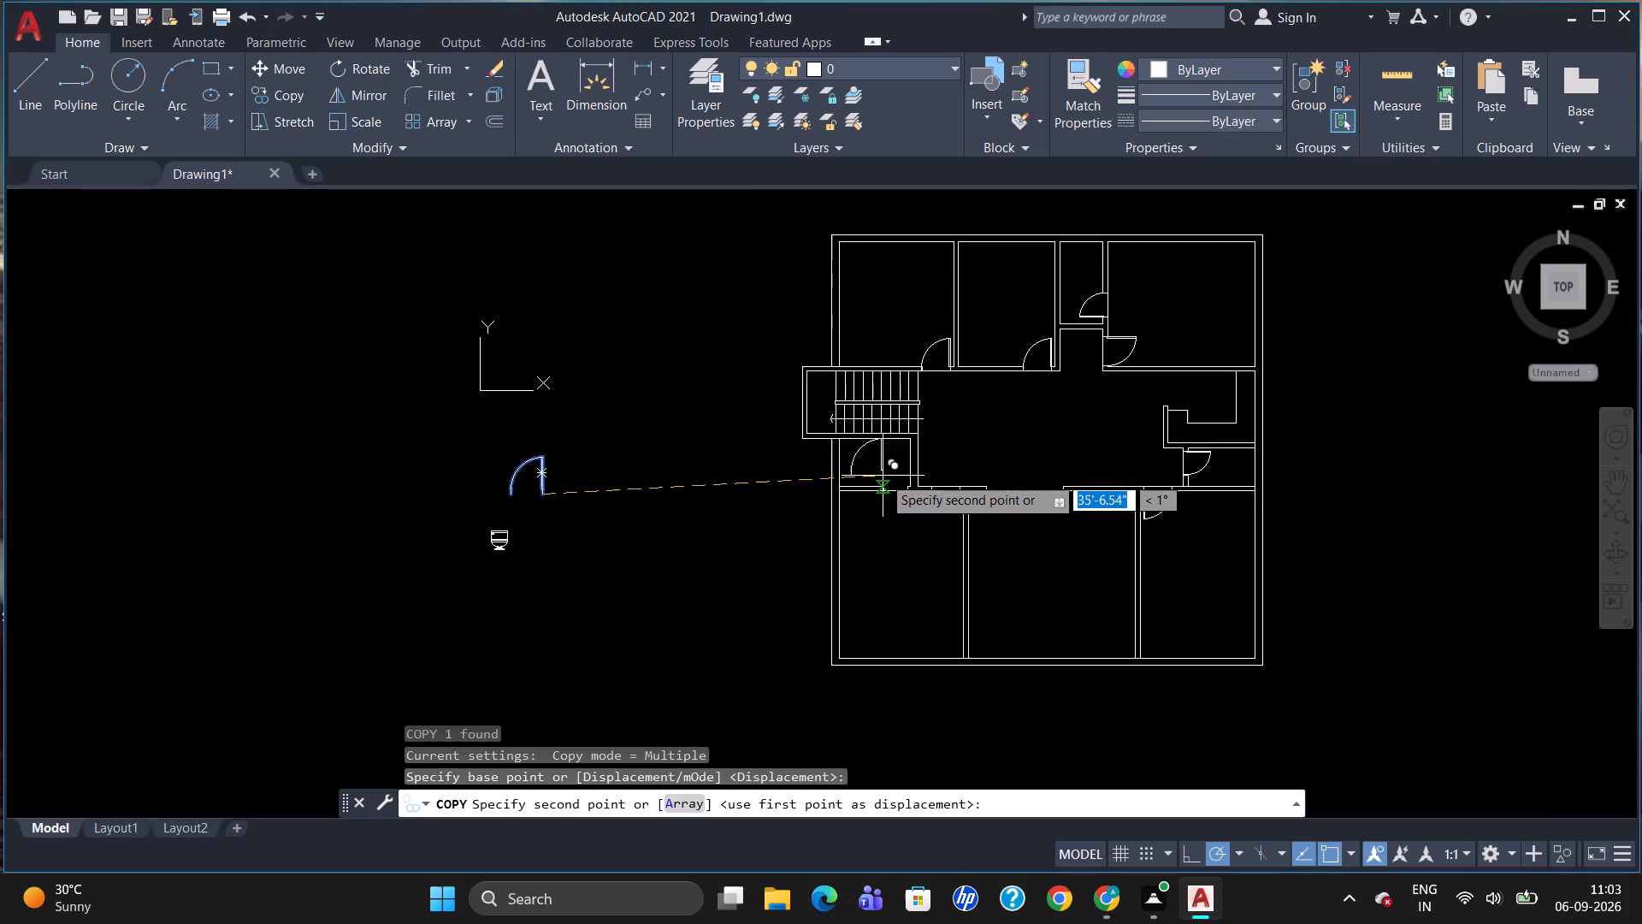
scroll(883, 476, "up", 3)
scroll(941, 520, "up", 3)
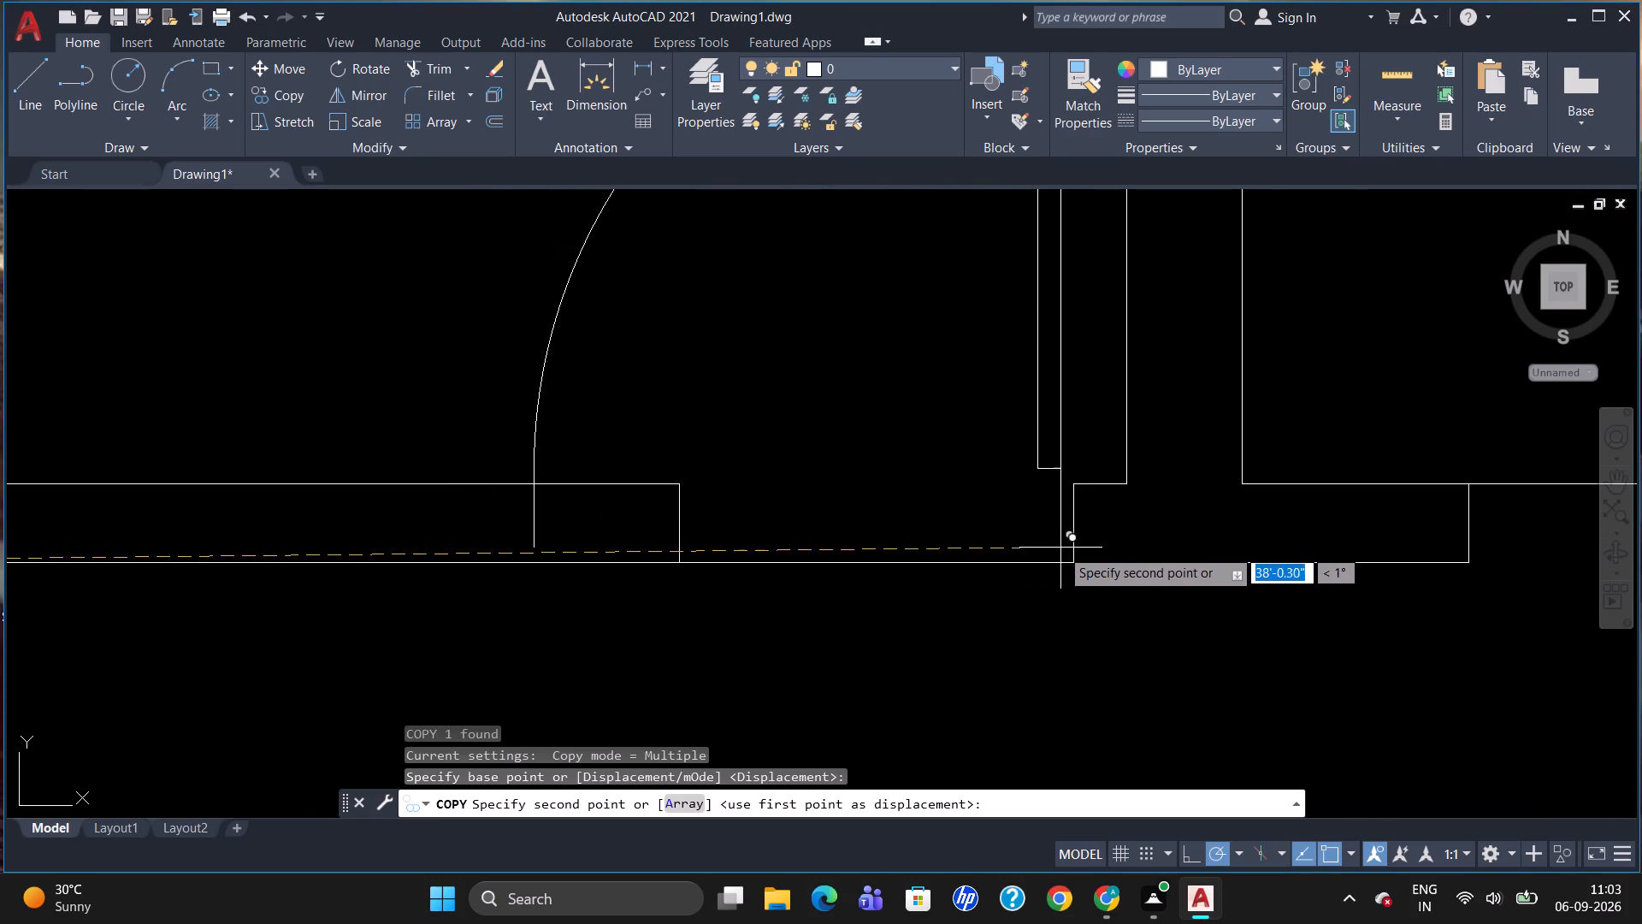
left_click(1069, 559)
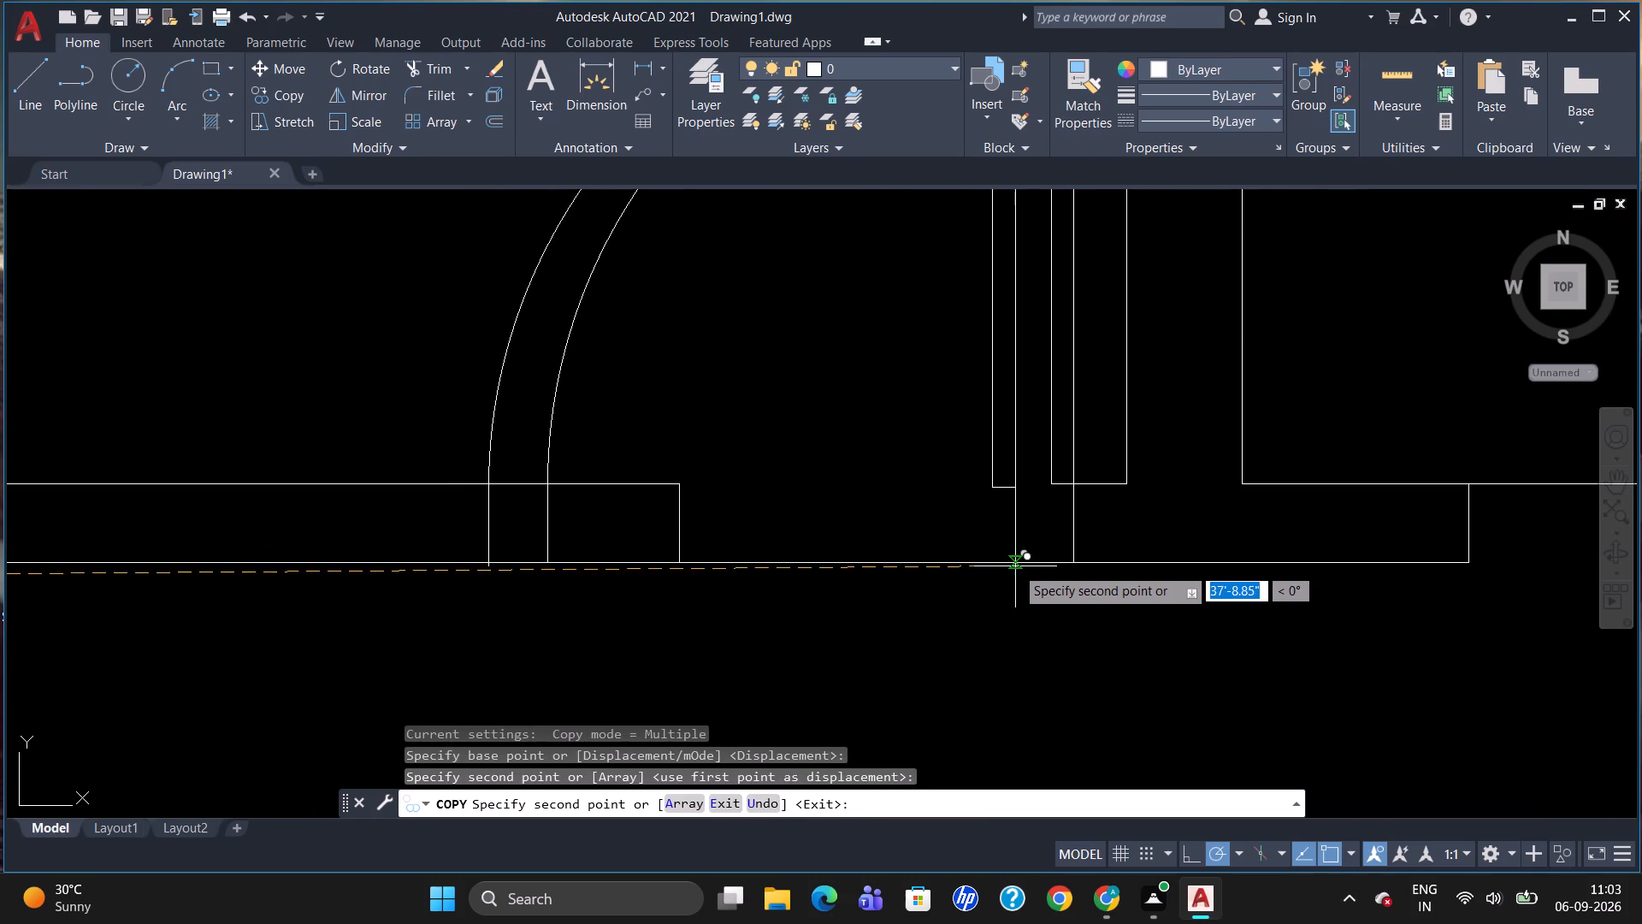
key("Escape")
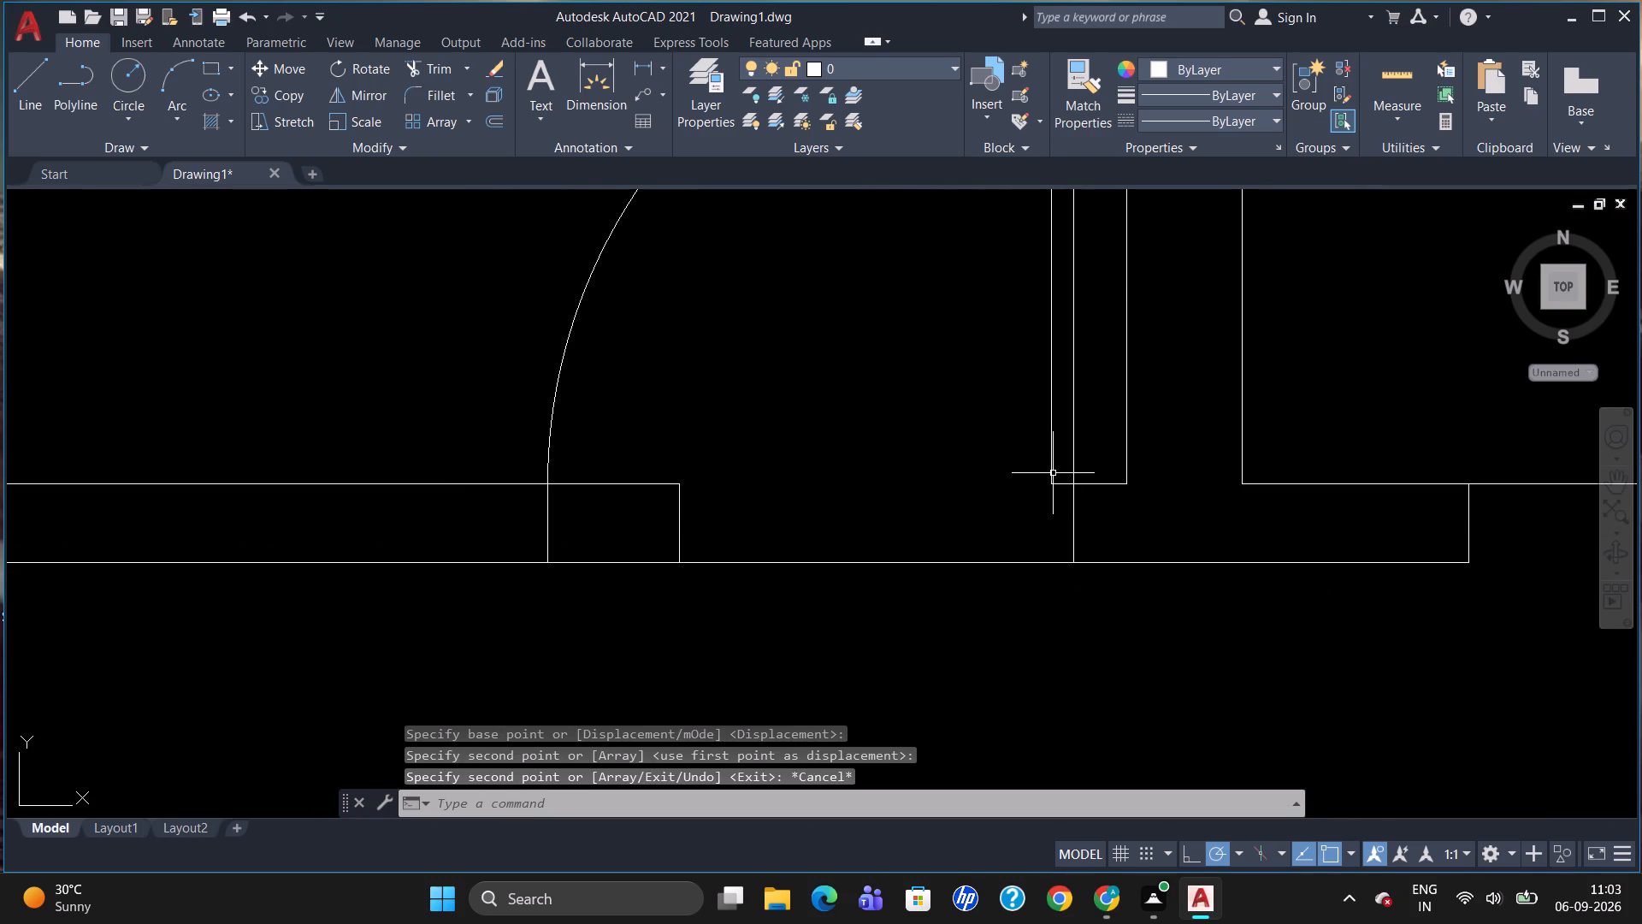
Scale that small room's door down by about 0.75 from its hinge end so its swing fits the opening.
left_click(1052, 473)
type("SC")
key("Return")
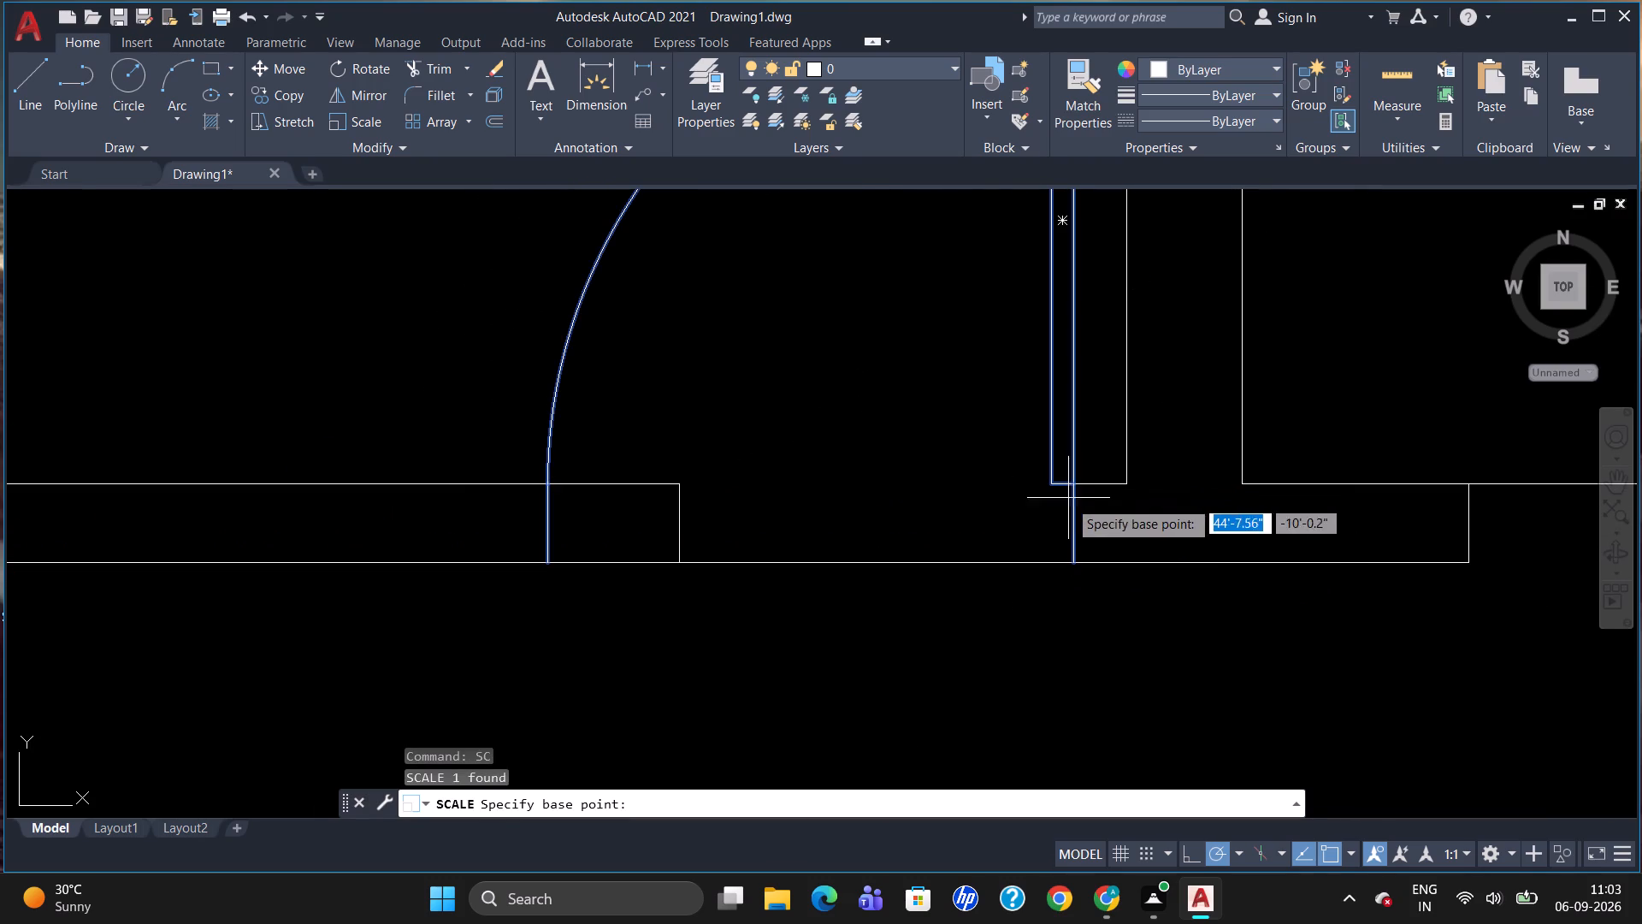
left_click(1071, 562)
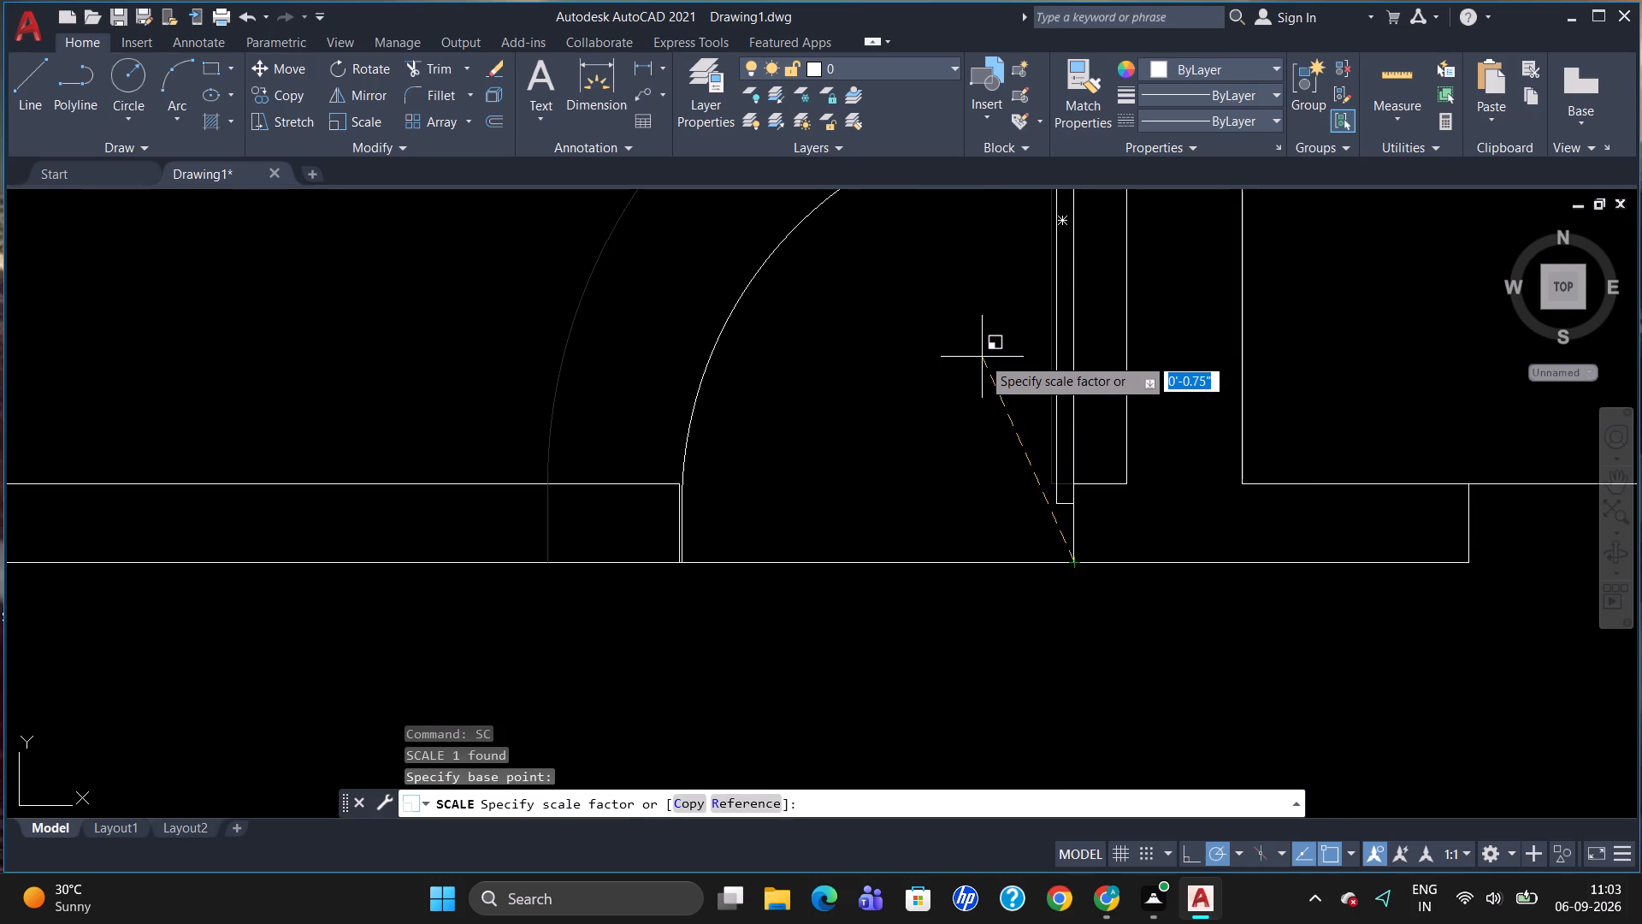
left_click(981, 355)
Rotate the spare door west of the plan by 180° about the north end of its leaf.
scroll(955, 445, "down", 2)
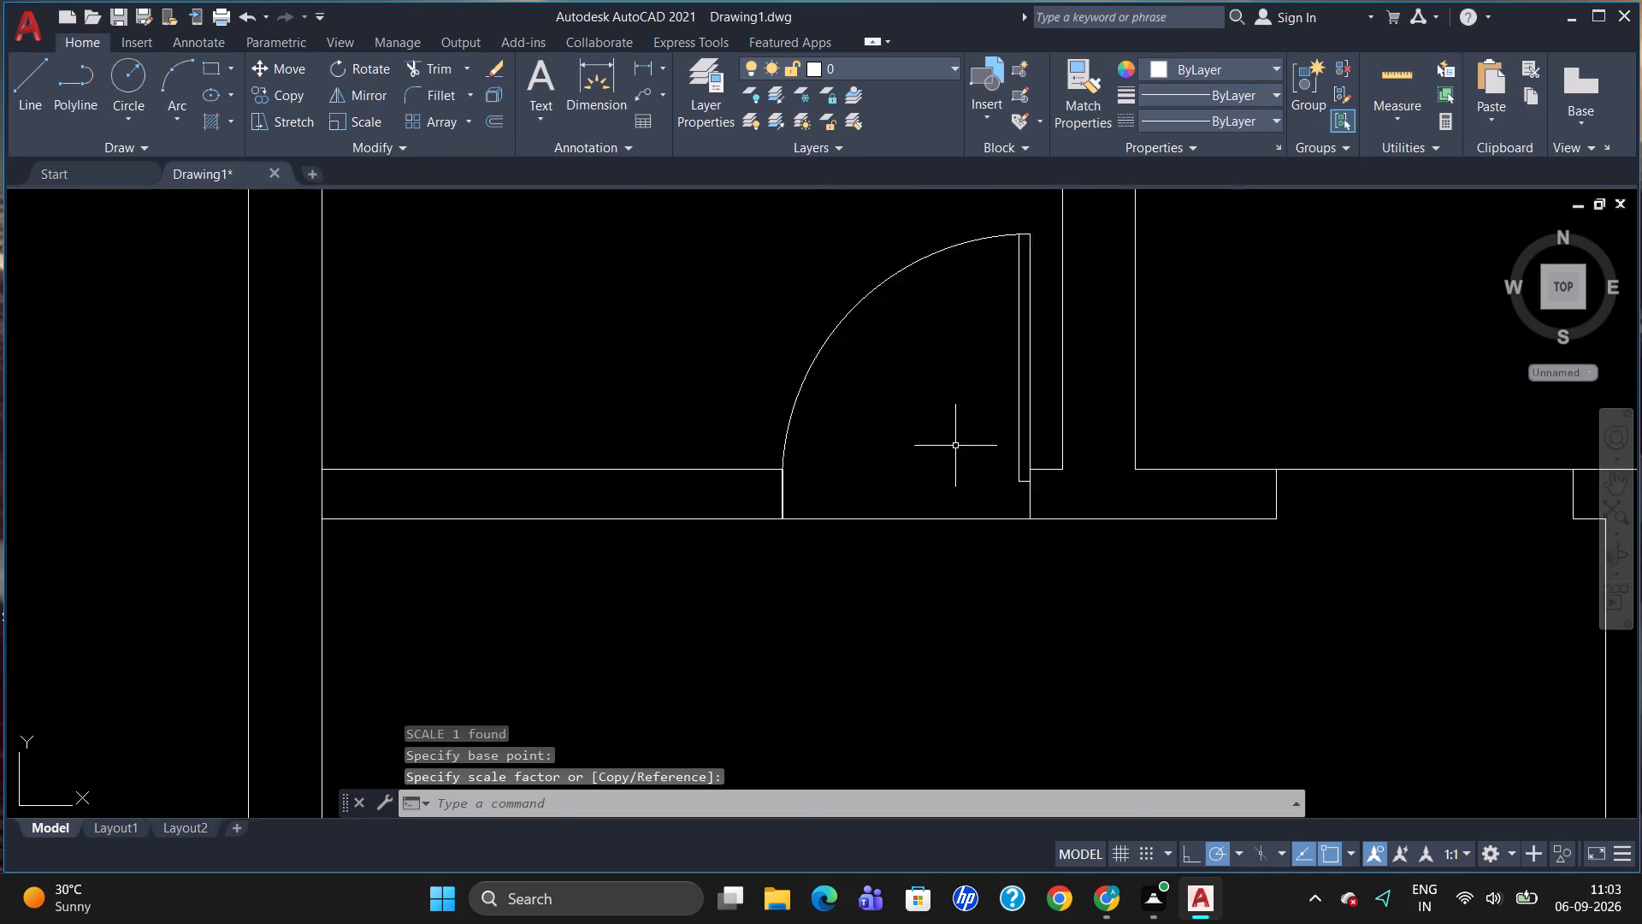
scroll(955, 446, "down", 3)
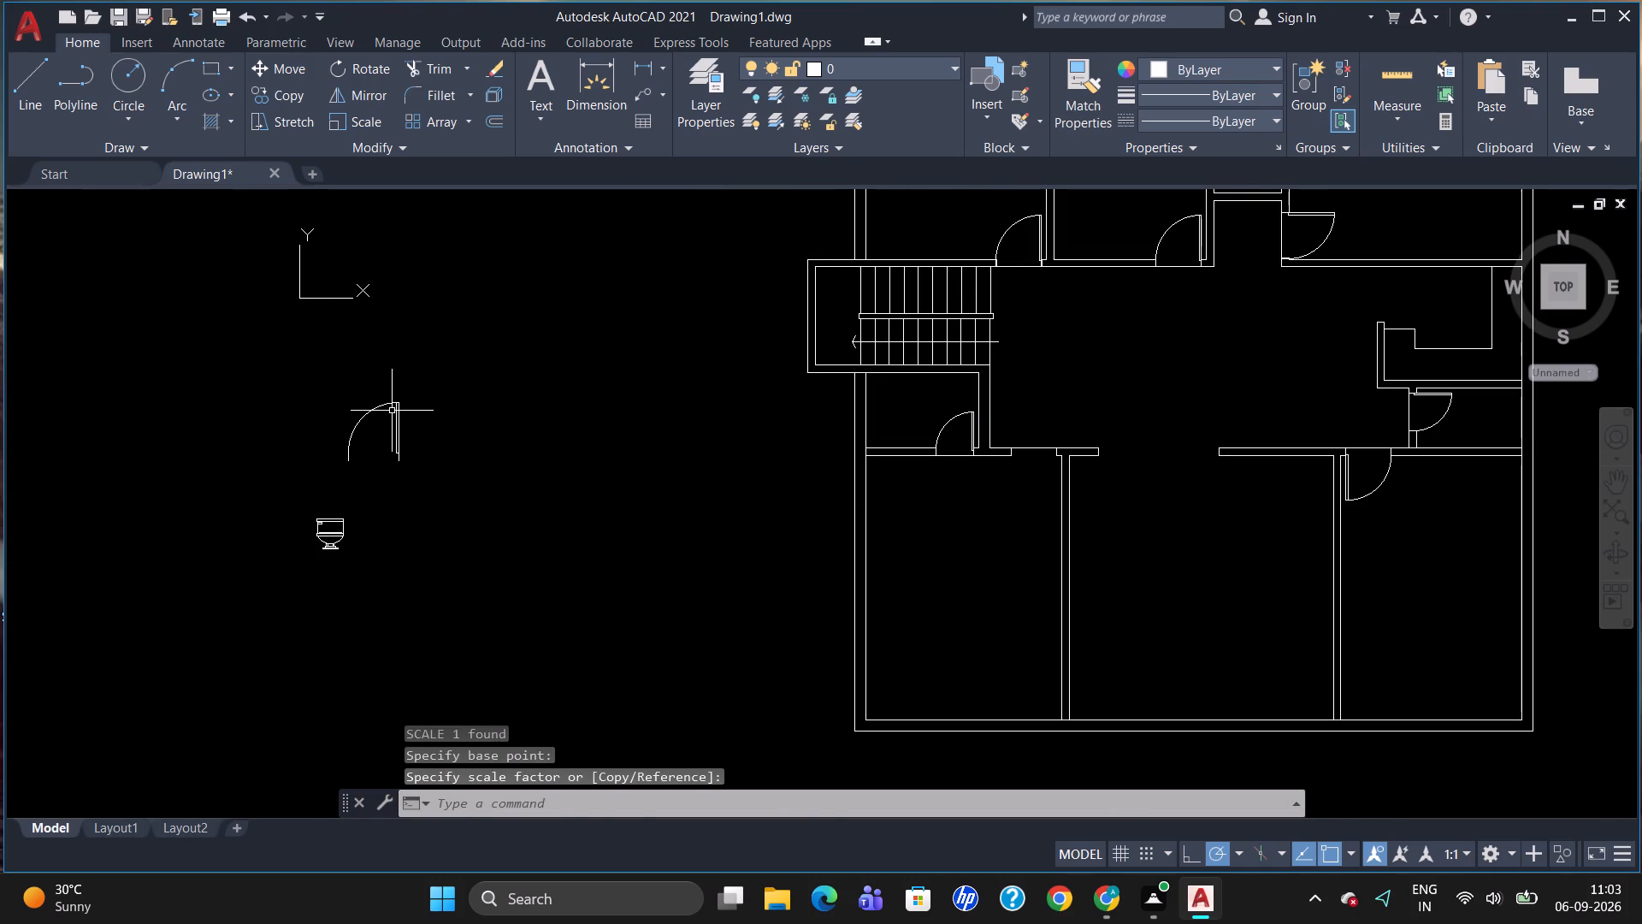
left_click(393, 411)
left_click(399, 420)
left_click(397, 425)
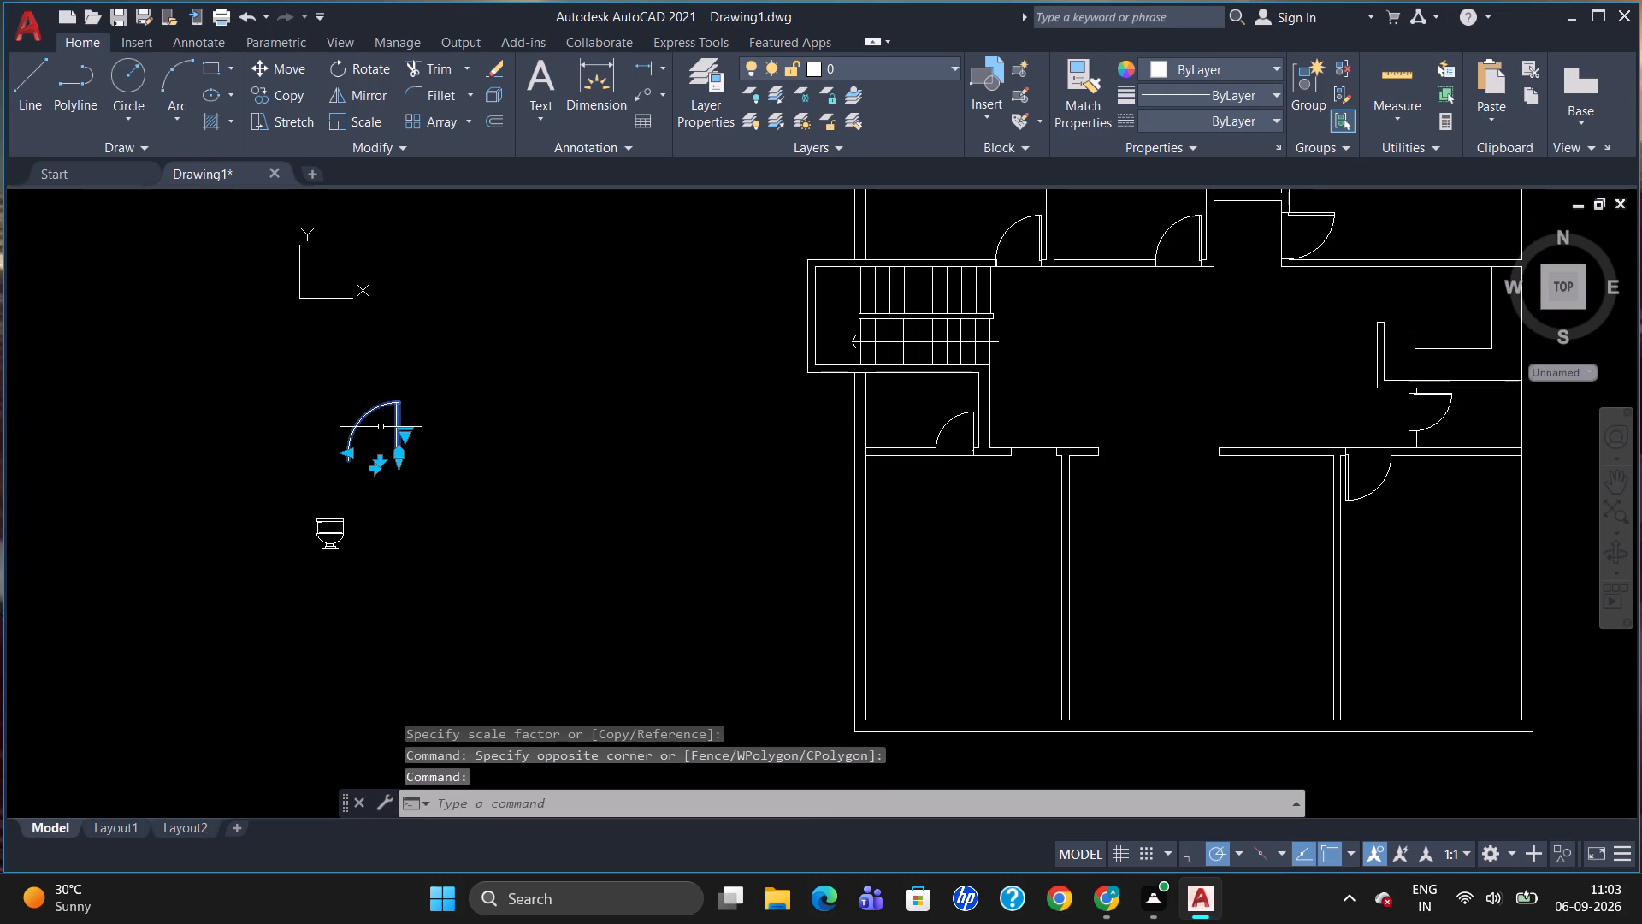
type("RO")
key("Return")
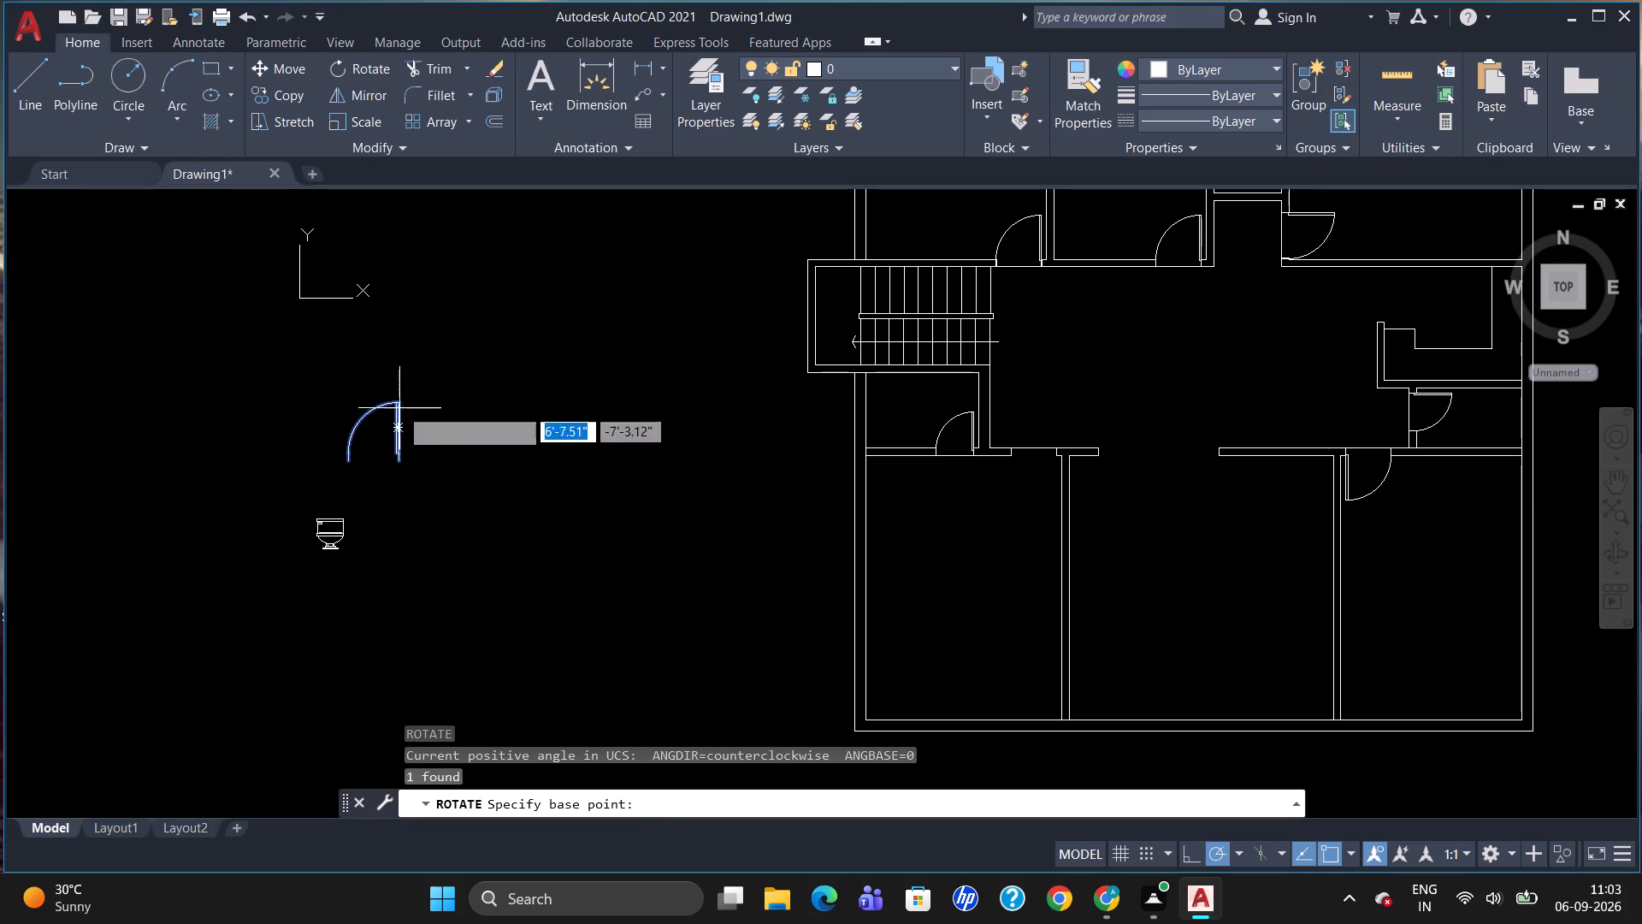
left_click_drag(395, 398, 402, 408)
left_click(303, 412)
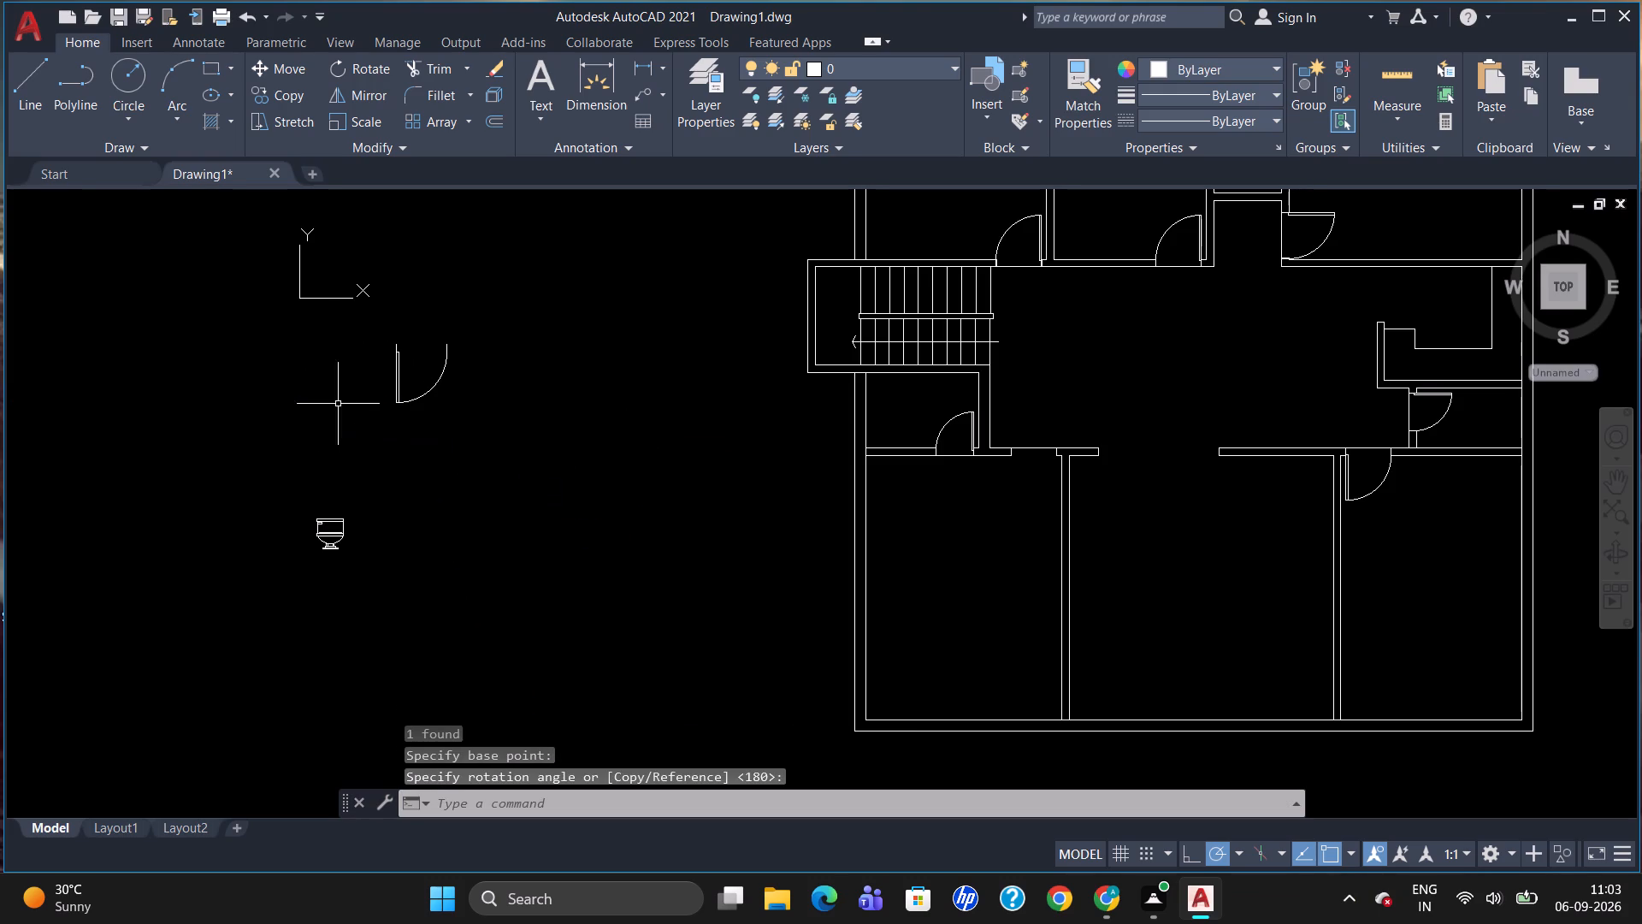
Mirror the spare door across a vertical line to its east, erasing the source door.
left_click(396, 379)
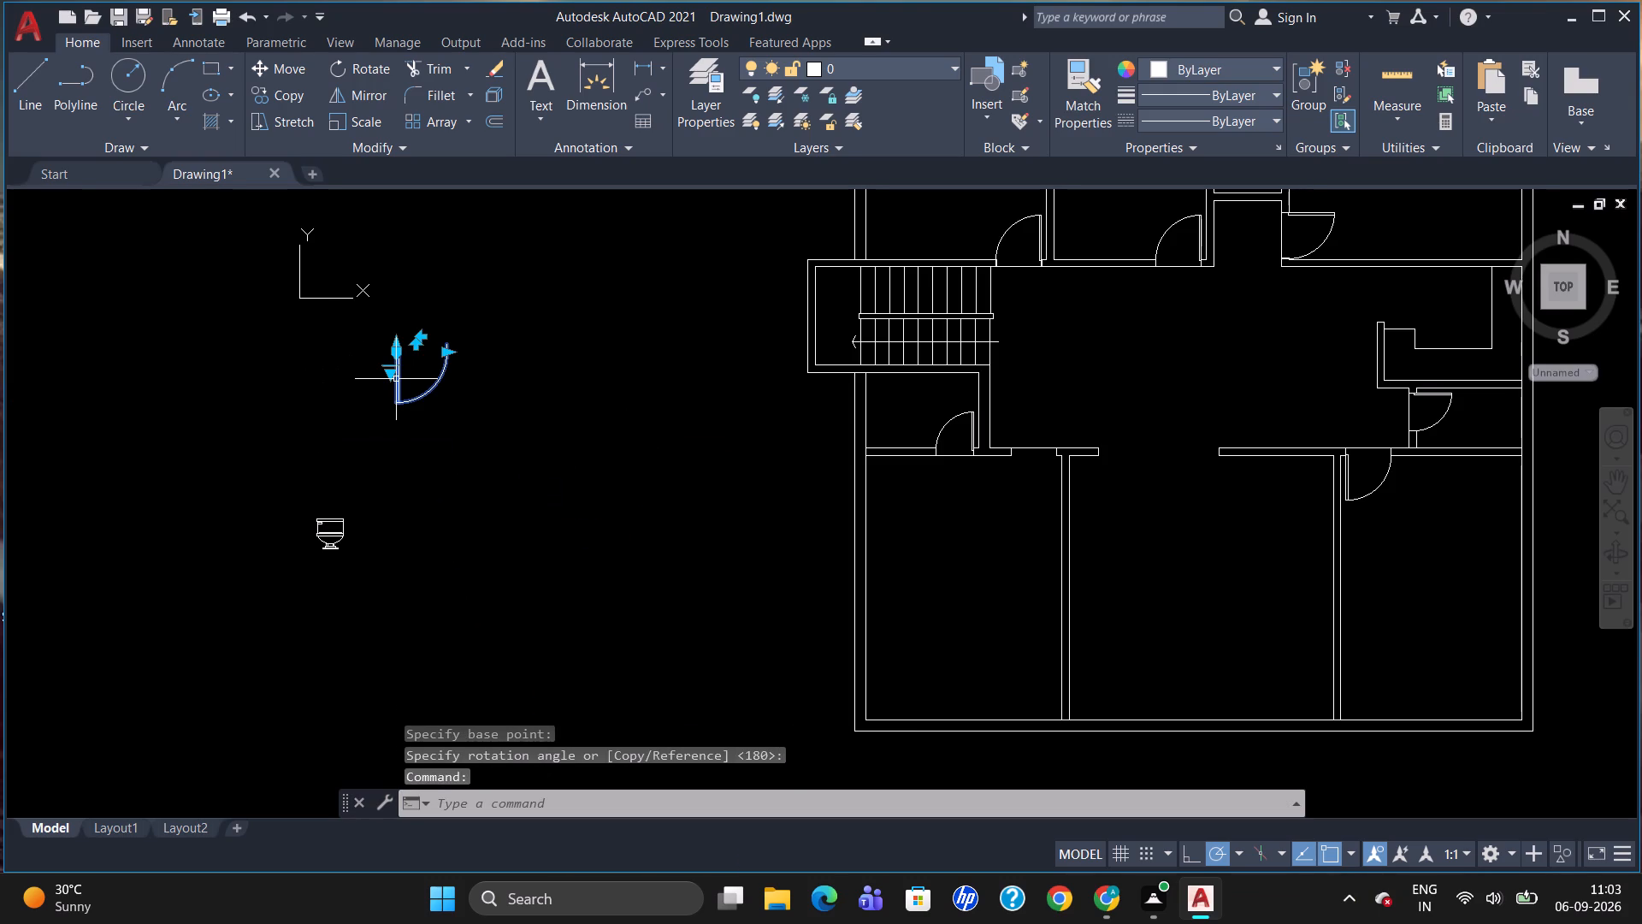
key("Escape")
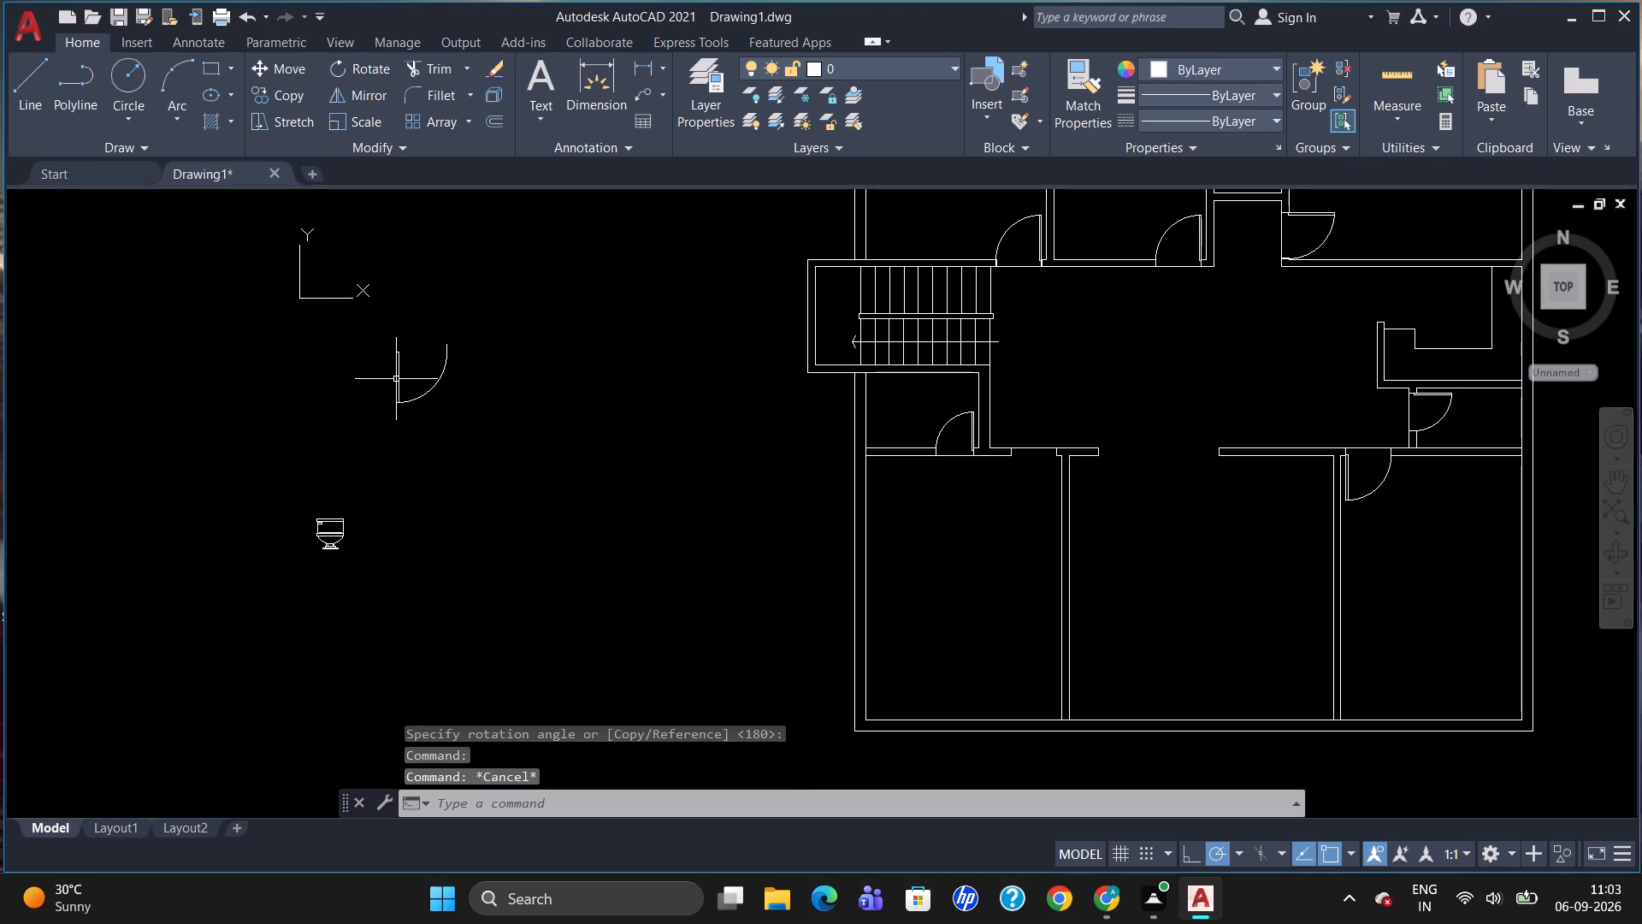
type("MI")
key("Return")
left_click(406, 405)
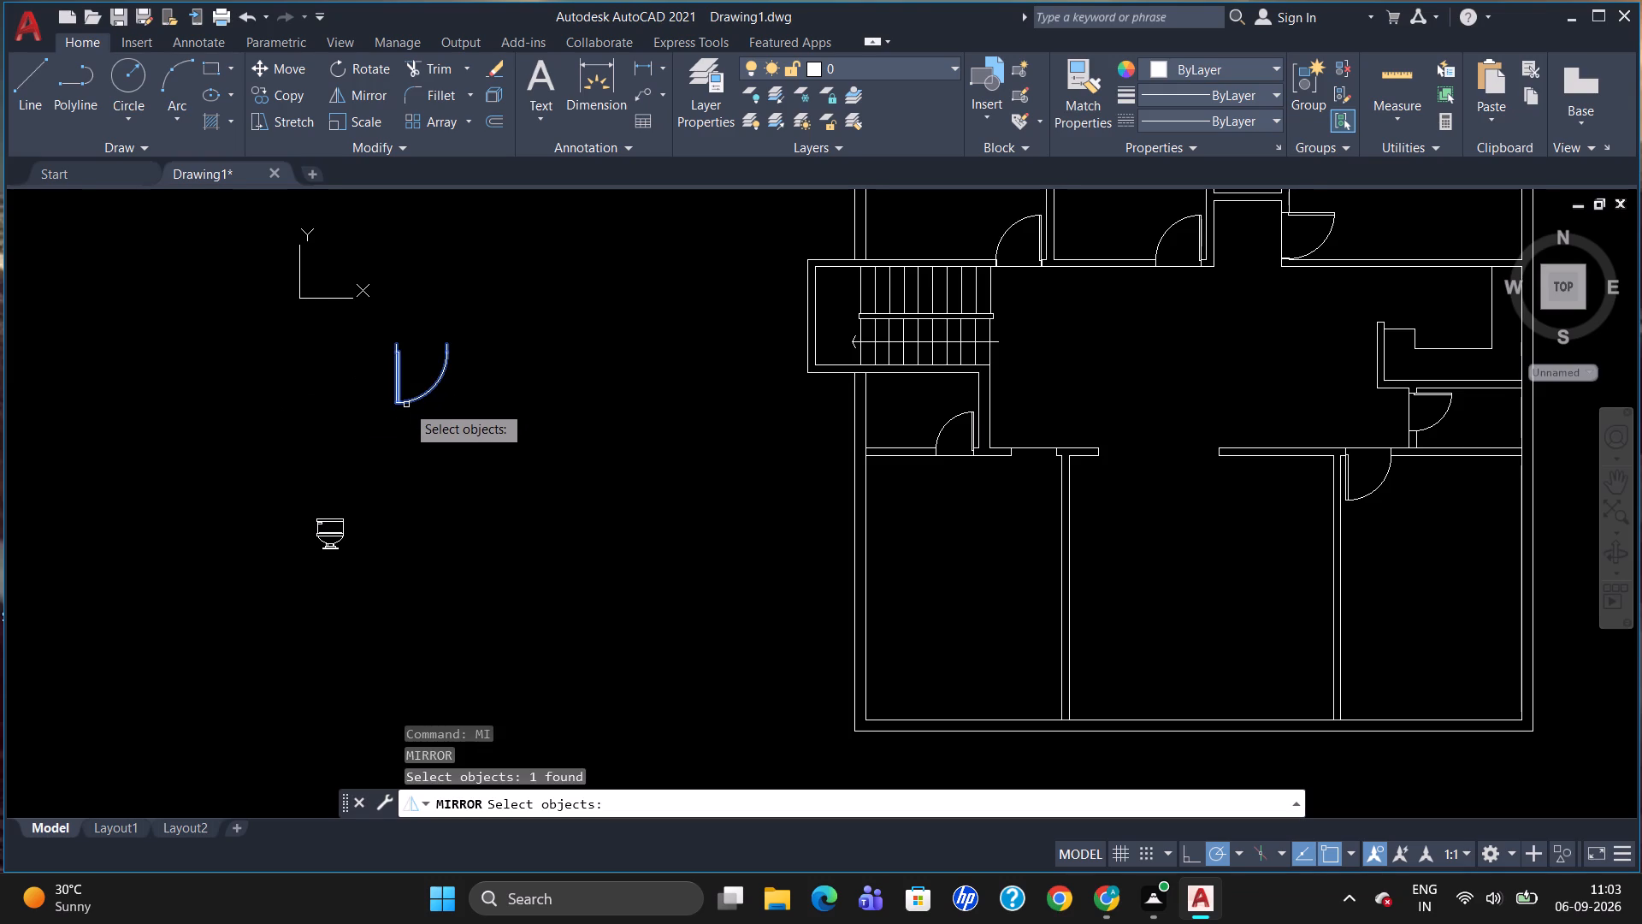
key("Return")
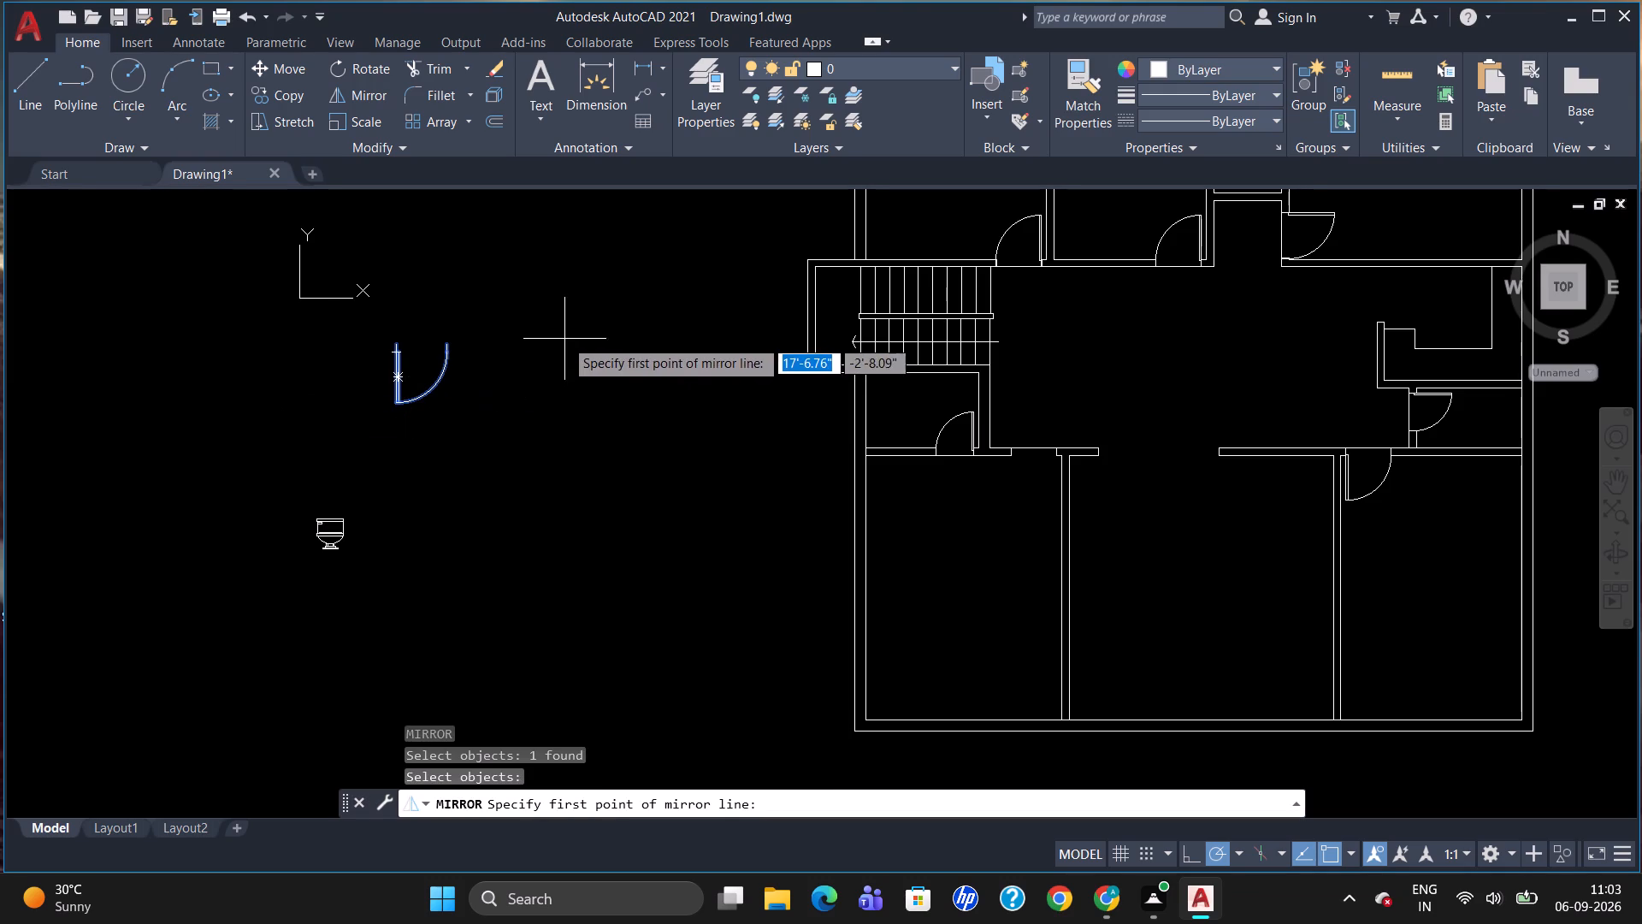
left_click_drag(564, 333, 561, 354)
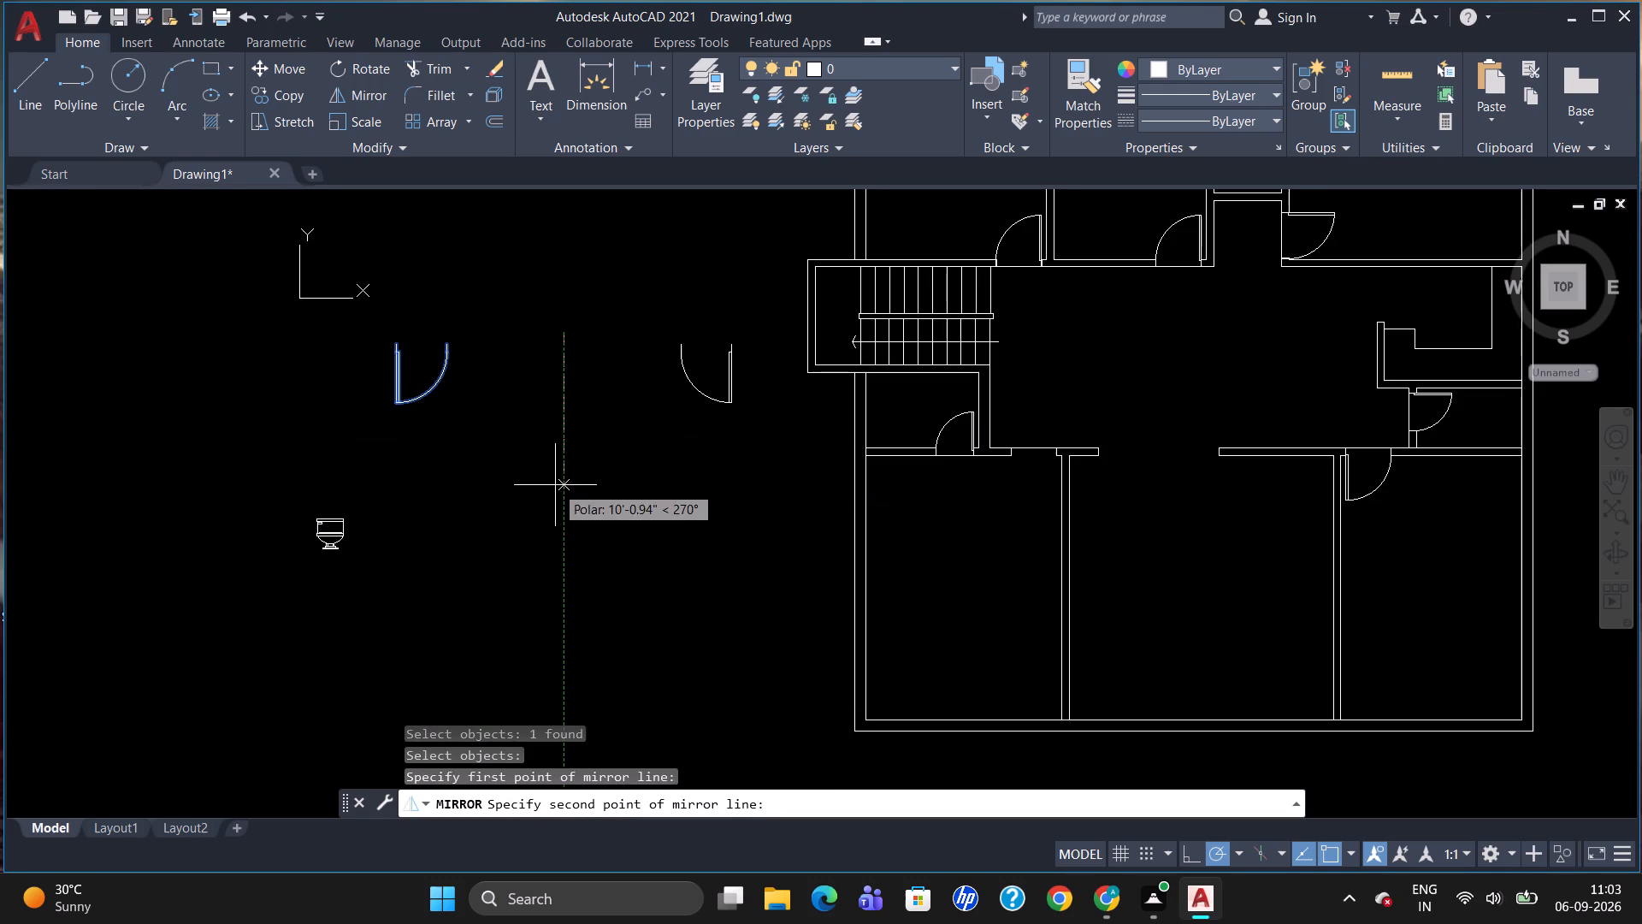
left_click(556, 485)
left_click_drag(583, 530, 556, 485)
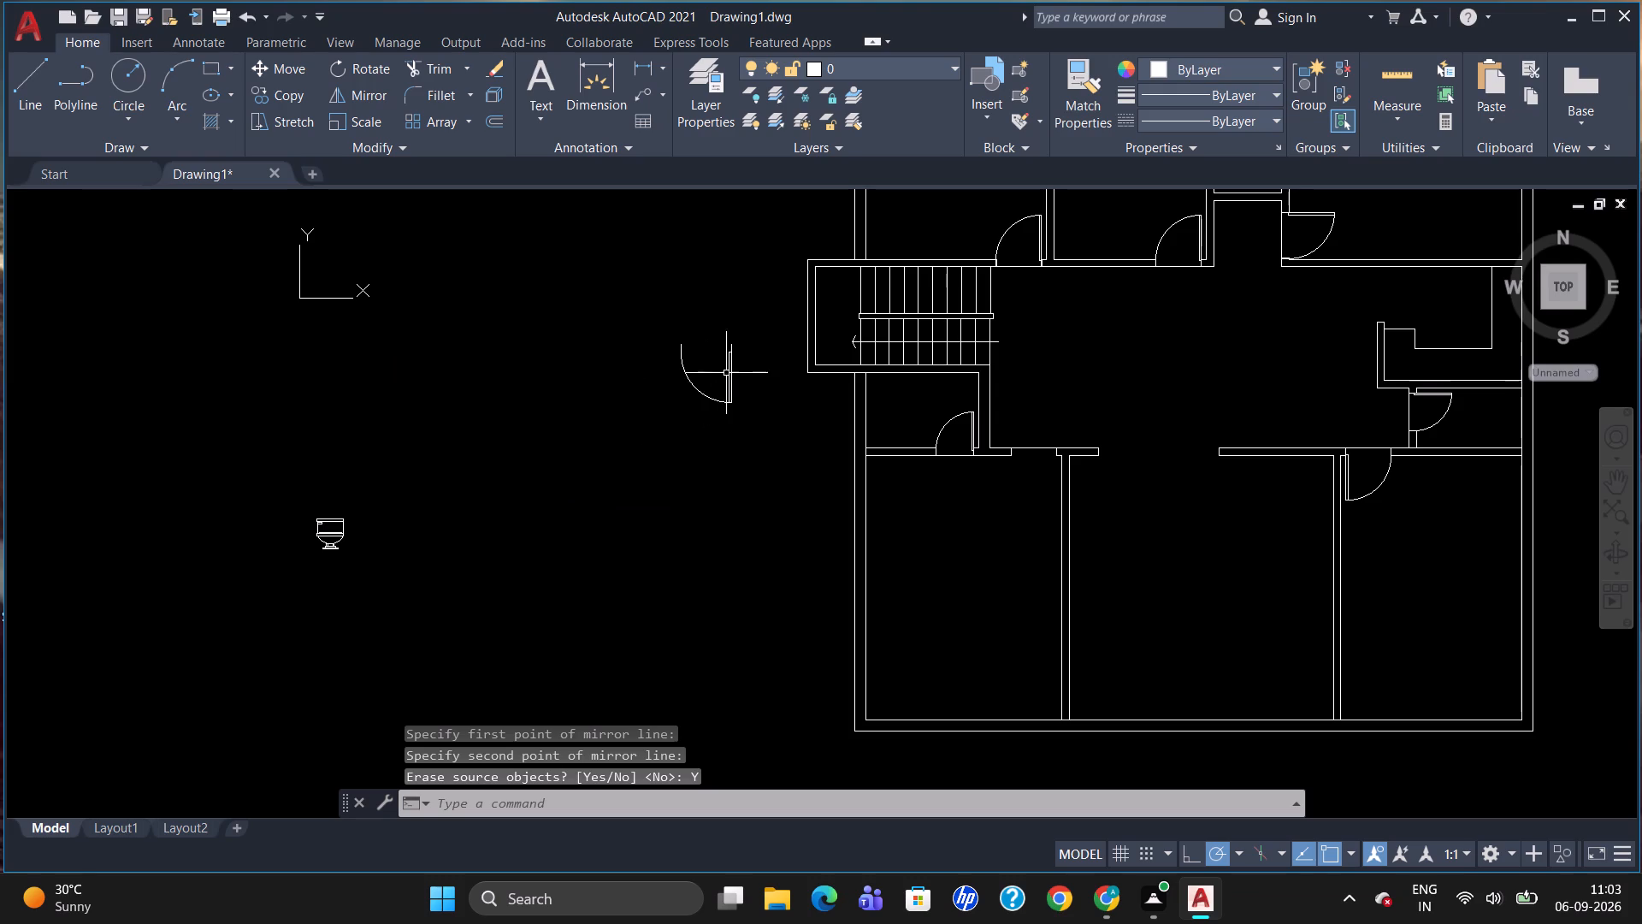
Move the mirrored door by its hinge end to the north corner of the east jamb in the southwest room's north wall opening.
left_click(732, 367)
key("m")
key("Return")
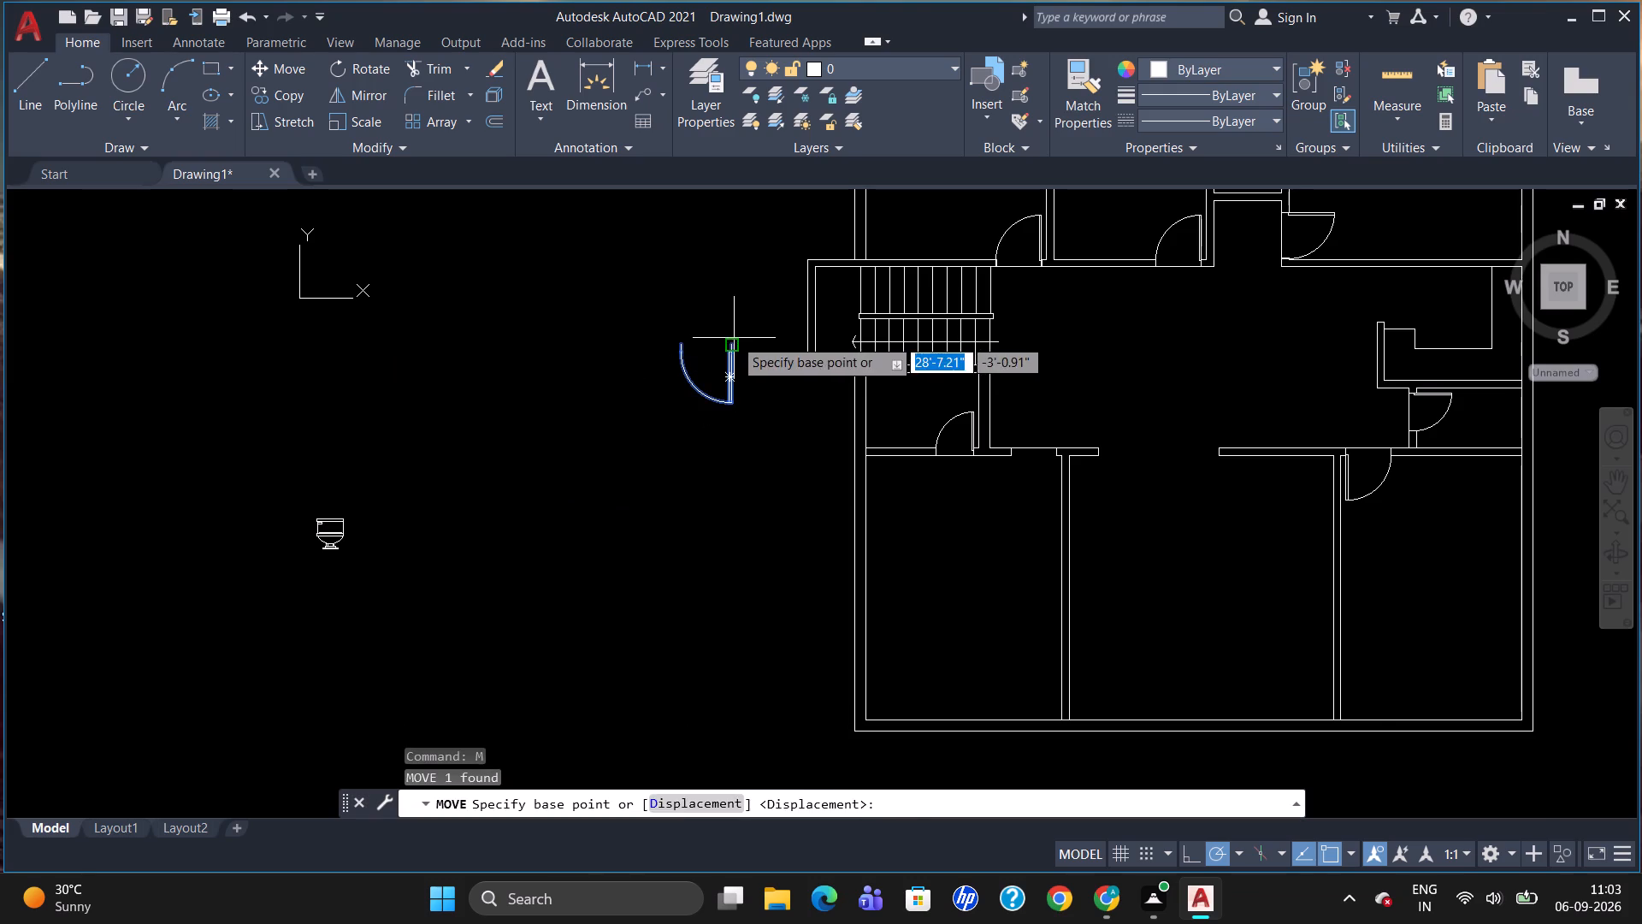
left_click(734, 338)
scroll(1045, 461, "up", 3)
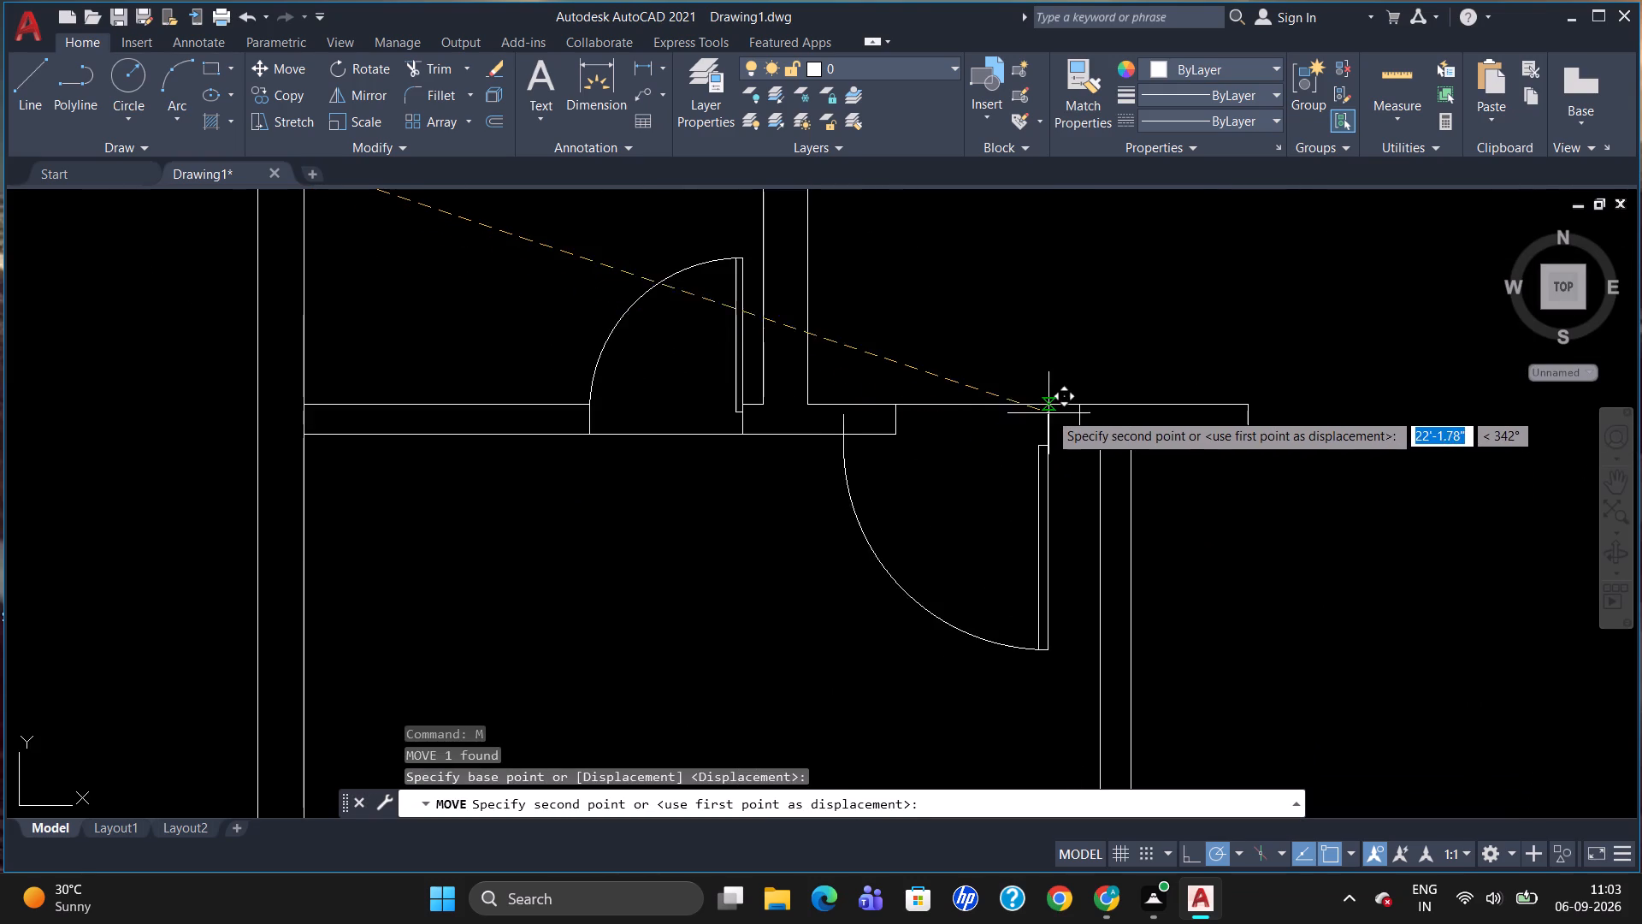
left_click(1080, 406)
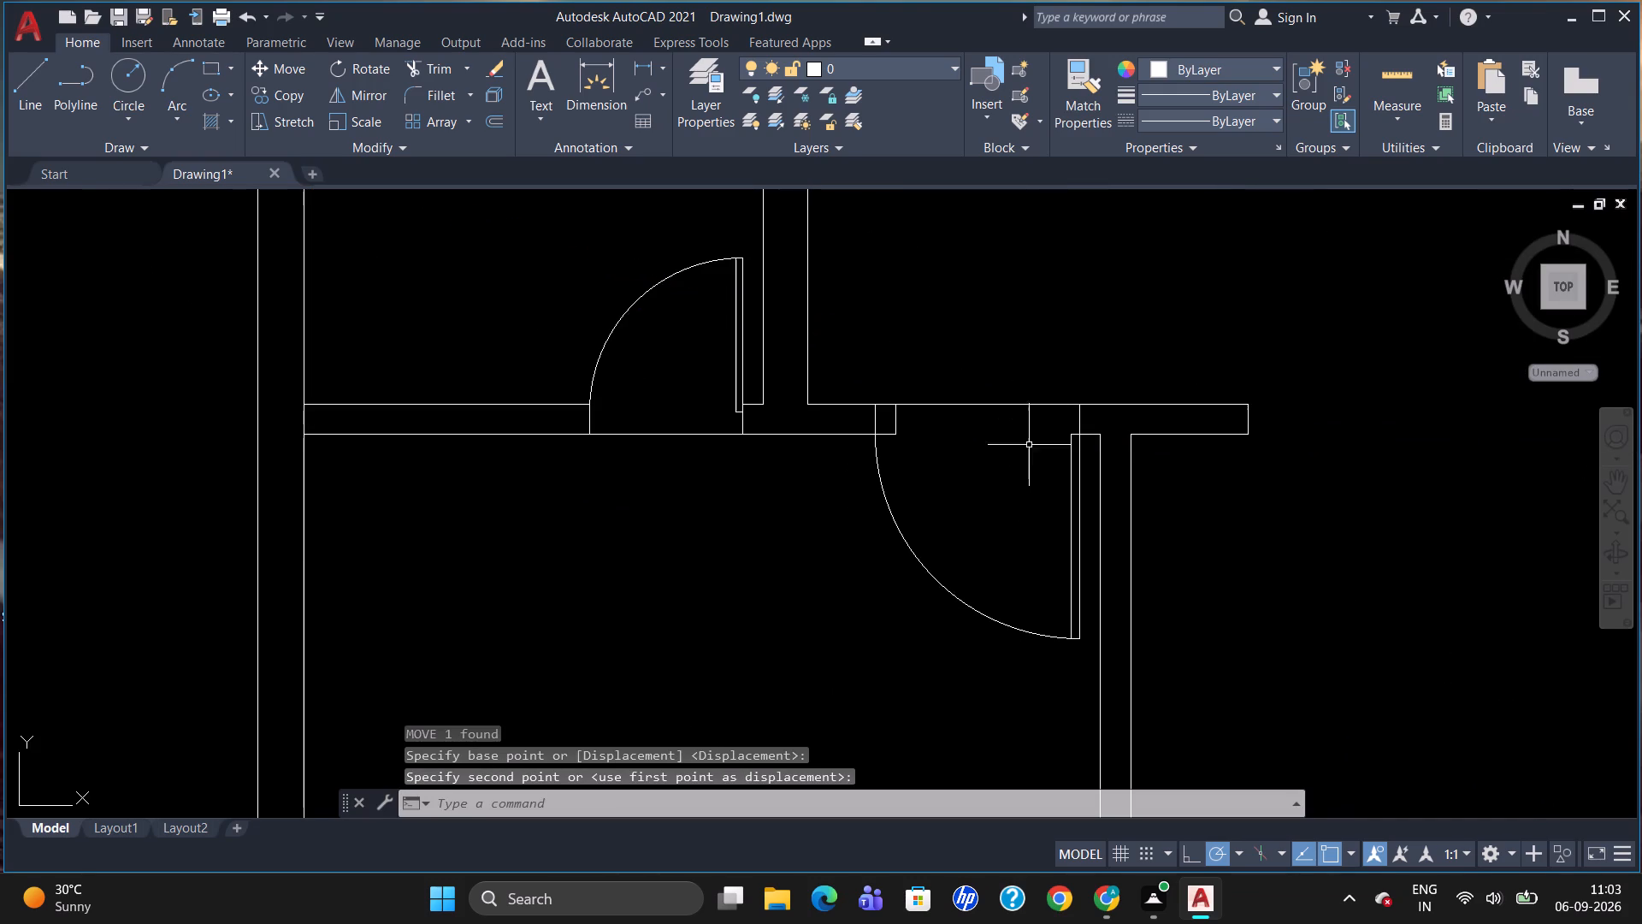
Scale the southwest room's door down from its hinge end so its swing fits between the opening's jambs.
left_click(1078, 530)
type("SC")
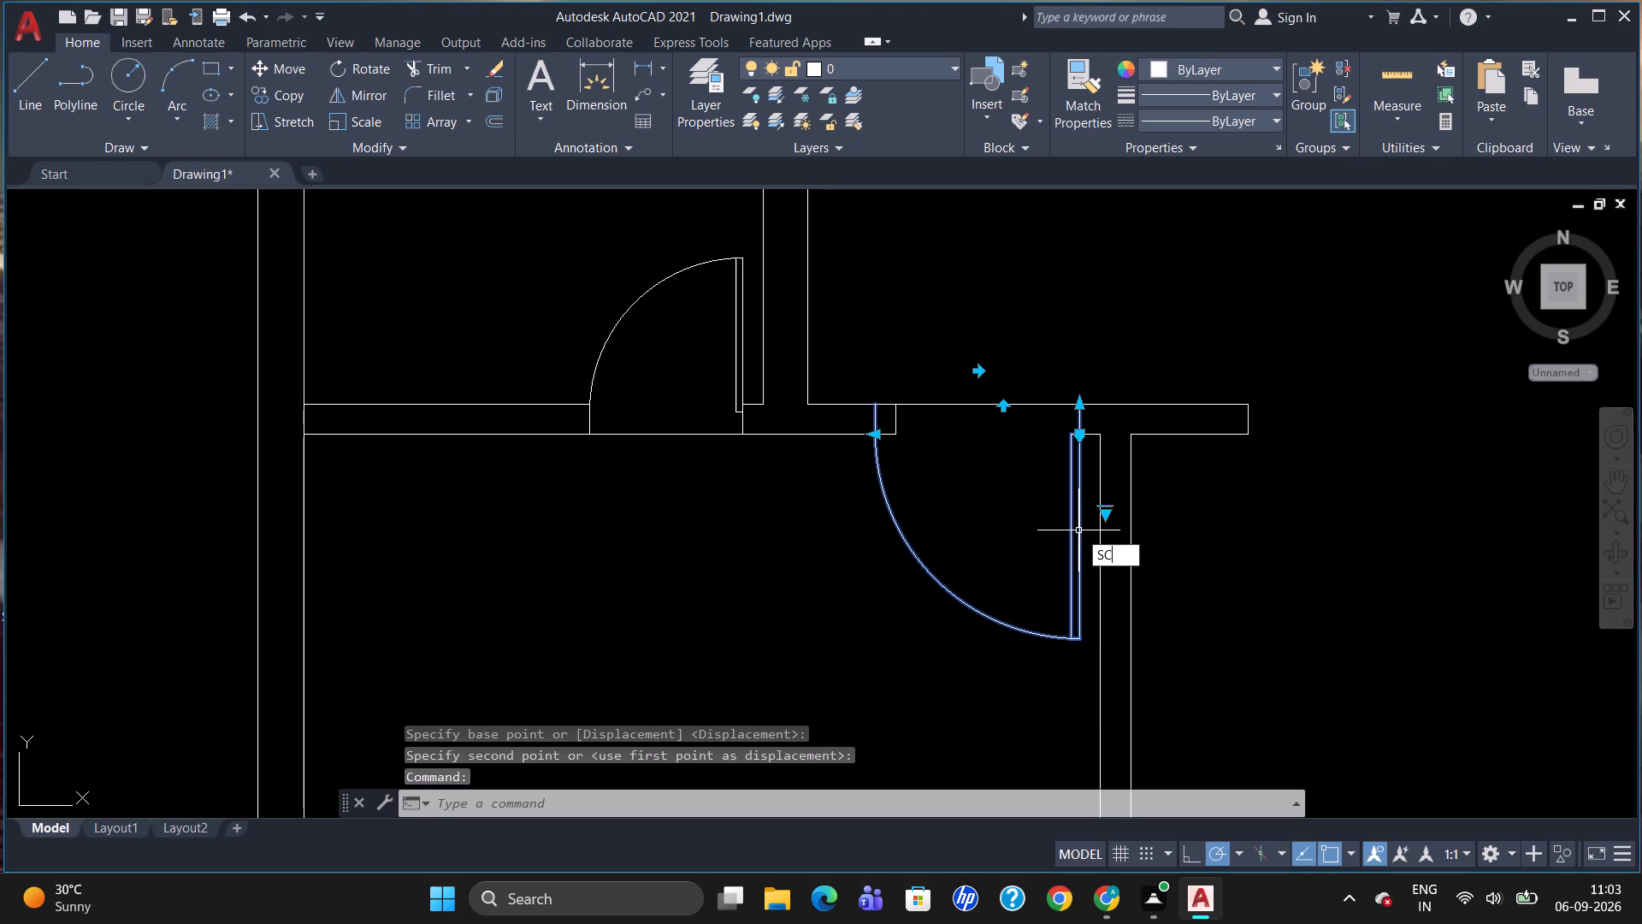
key("Return")
left_click(1077, 403)
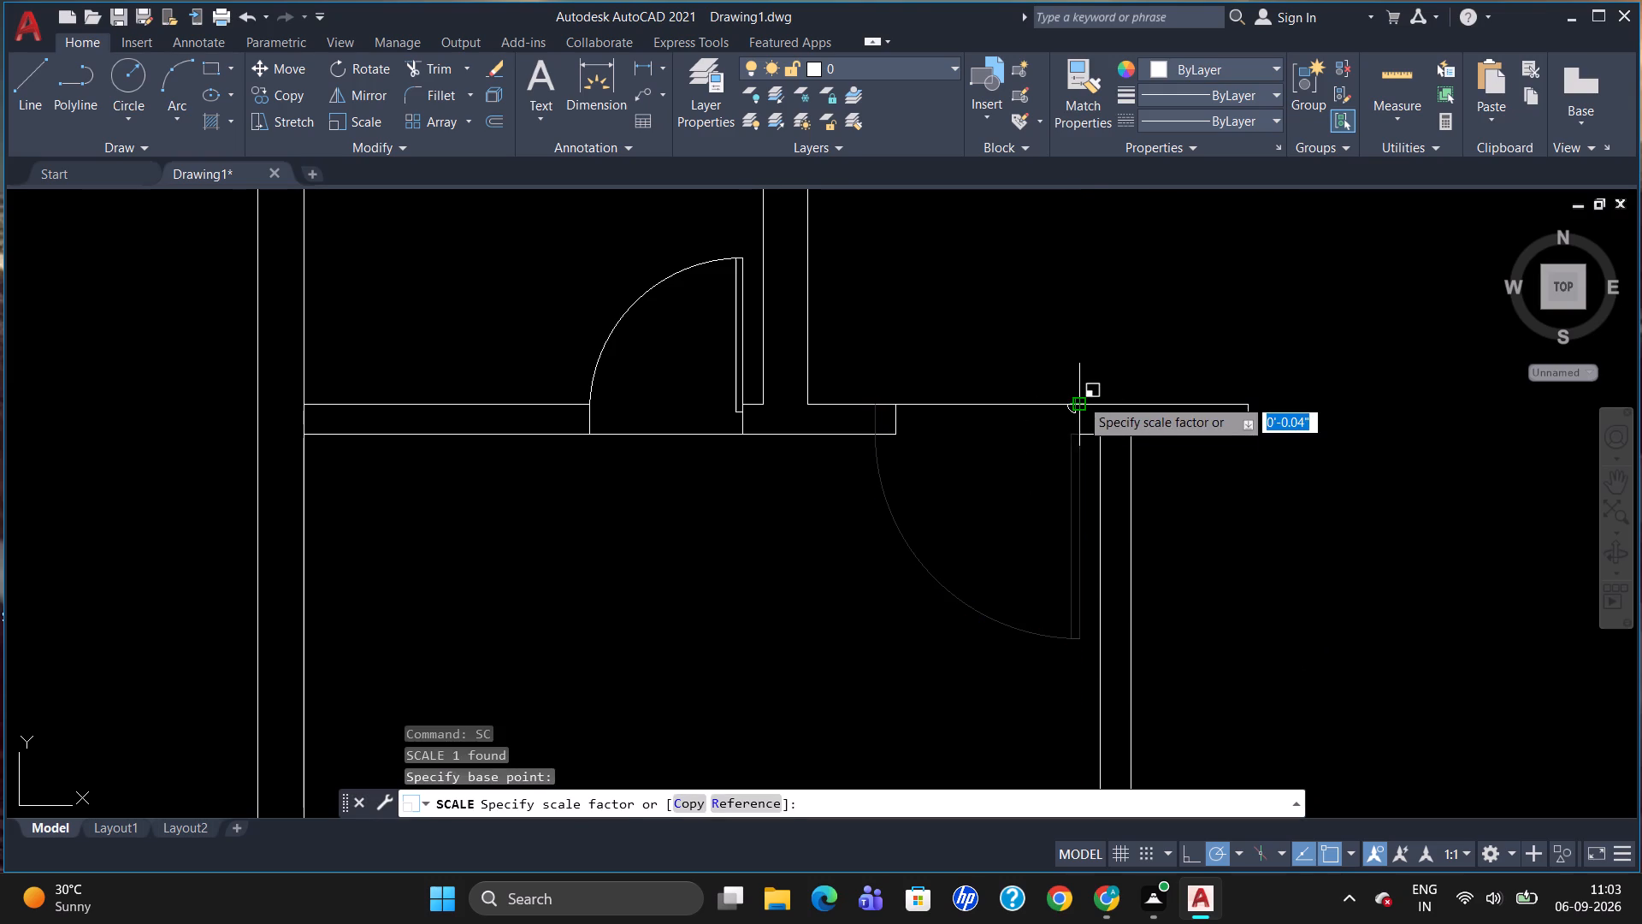
left_click(1053, 507)
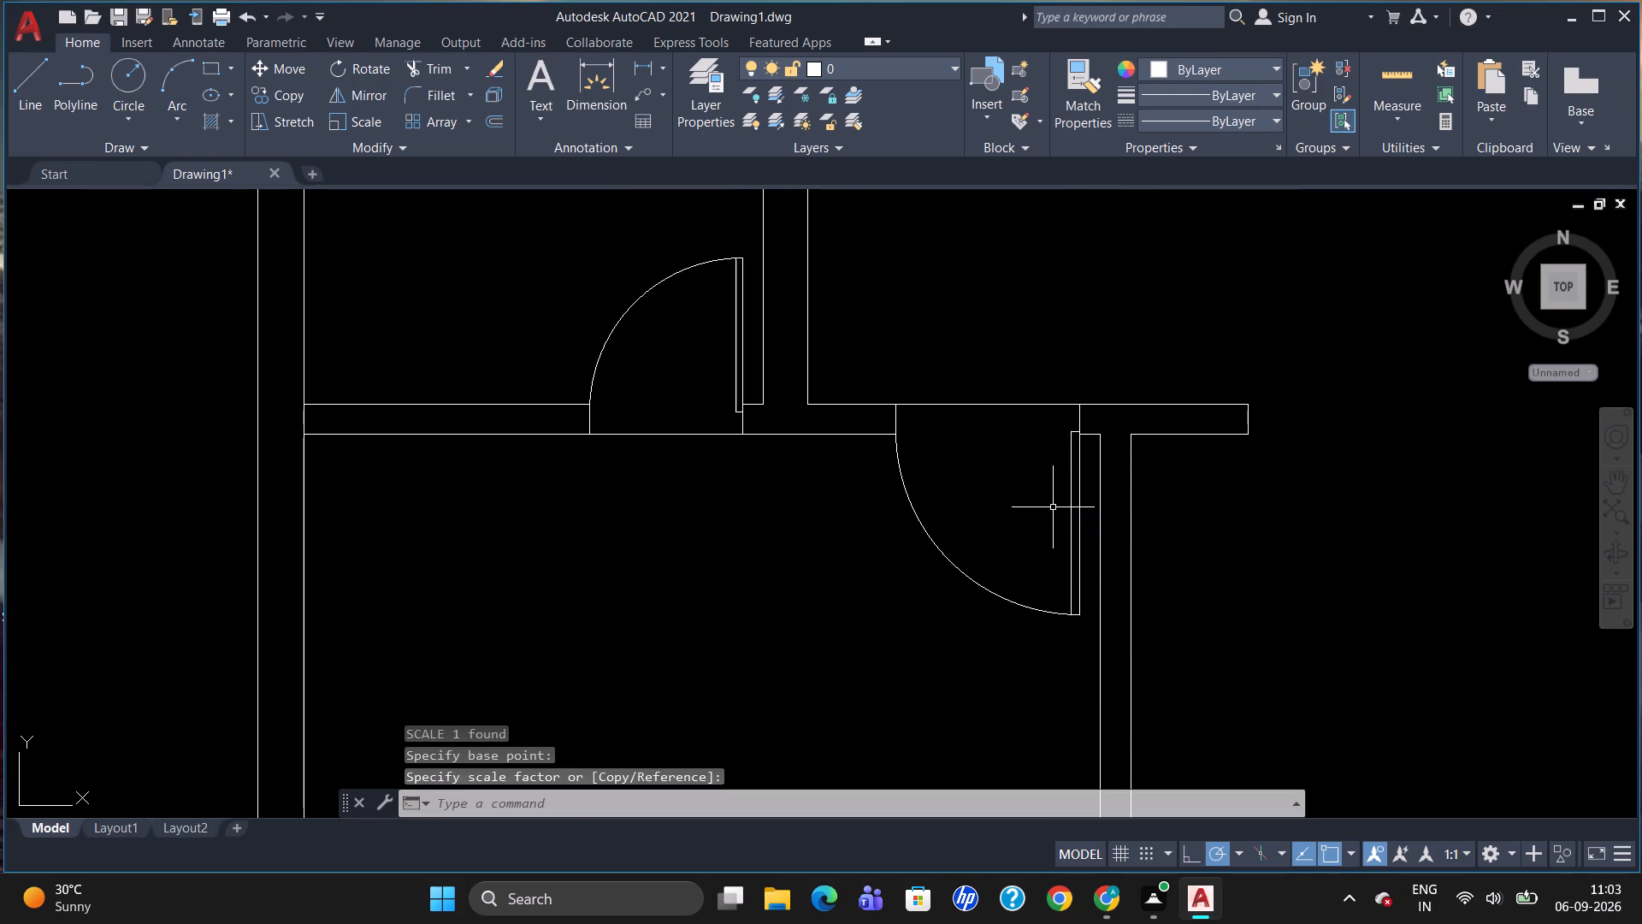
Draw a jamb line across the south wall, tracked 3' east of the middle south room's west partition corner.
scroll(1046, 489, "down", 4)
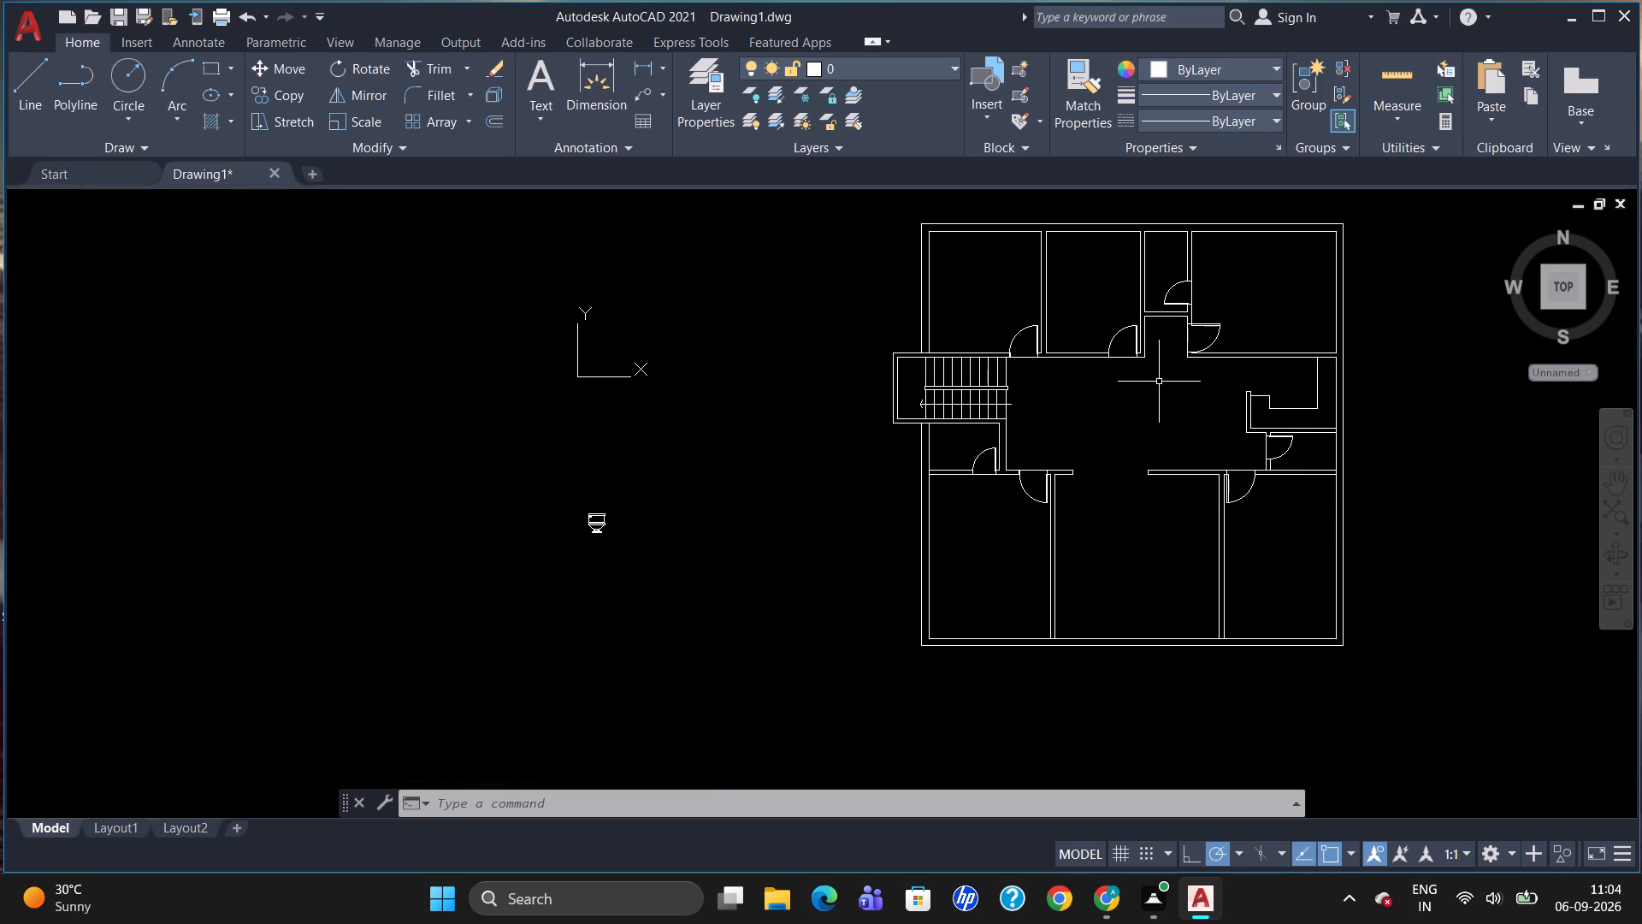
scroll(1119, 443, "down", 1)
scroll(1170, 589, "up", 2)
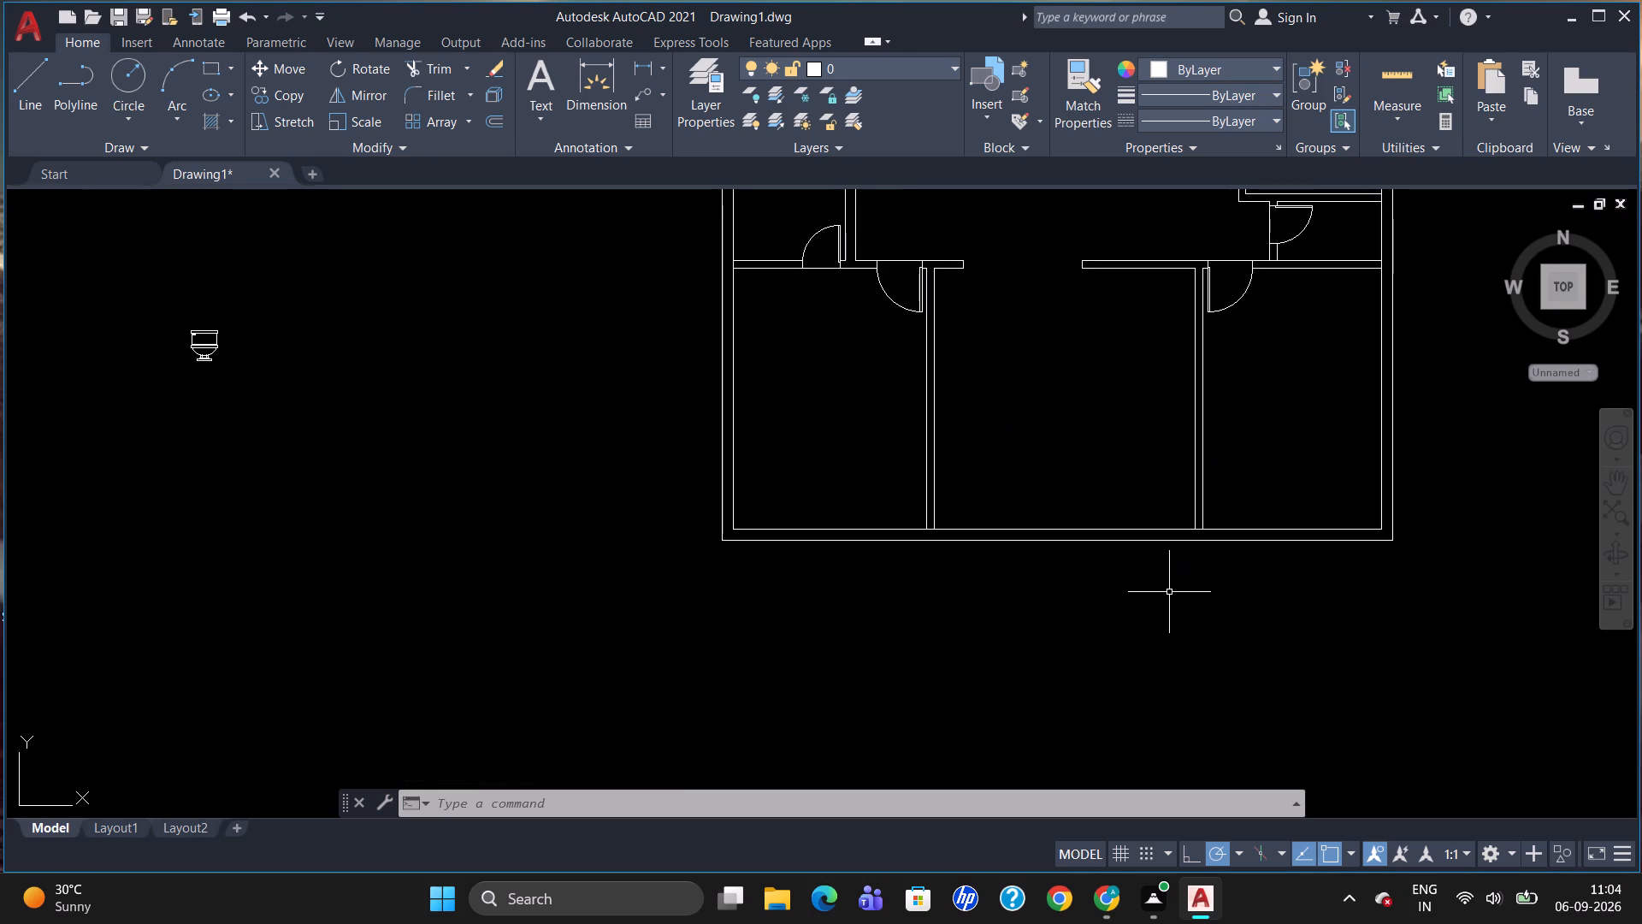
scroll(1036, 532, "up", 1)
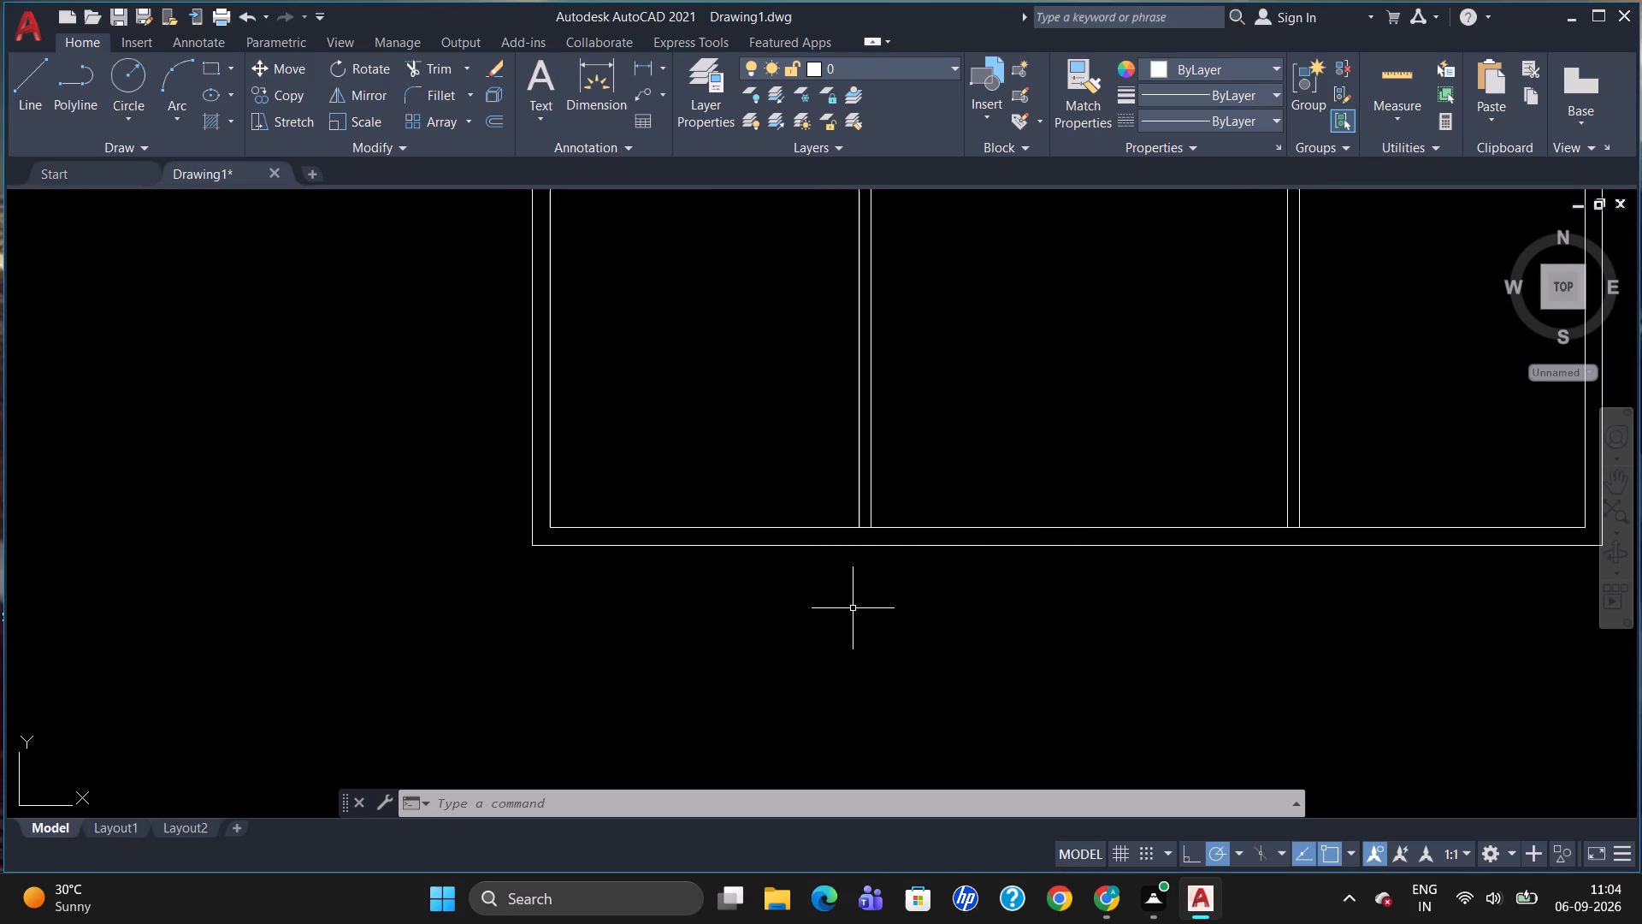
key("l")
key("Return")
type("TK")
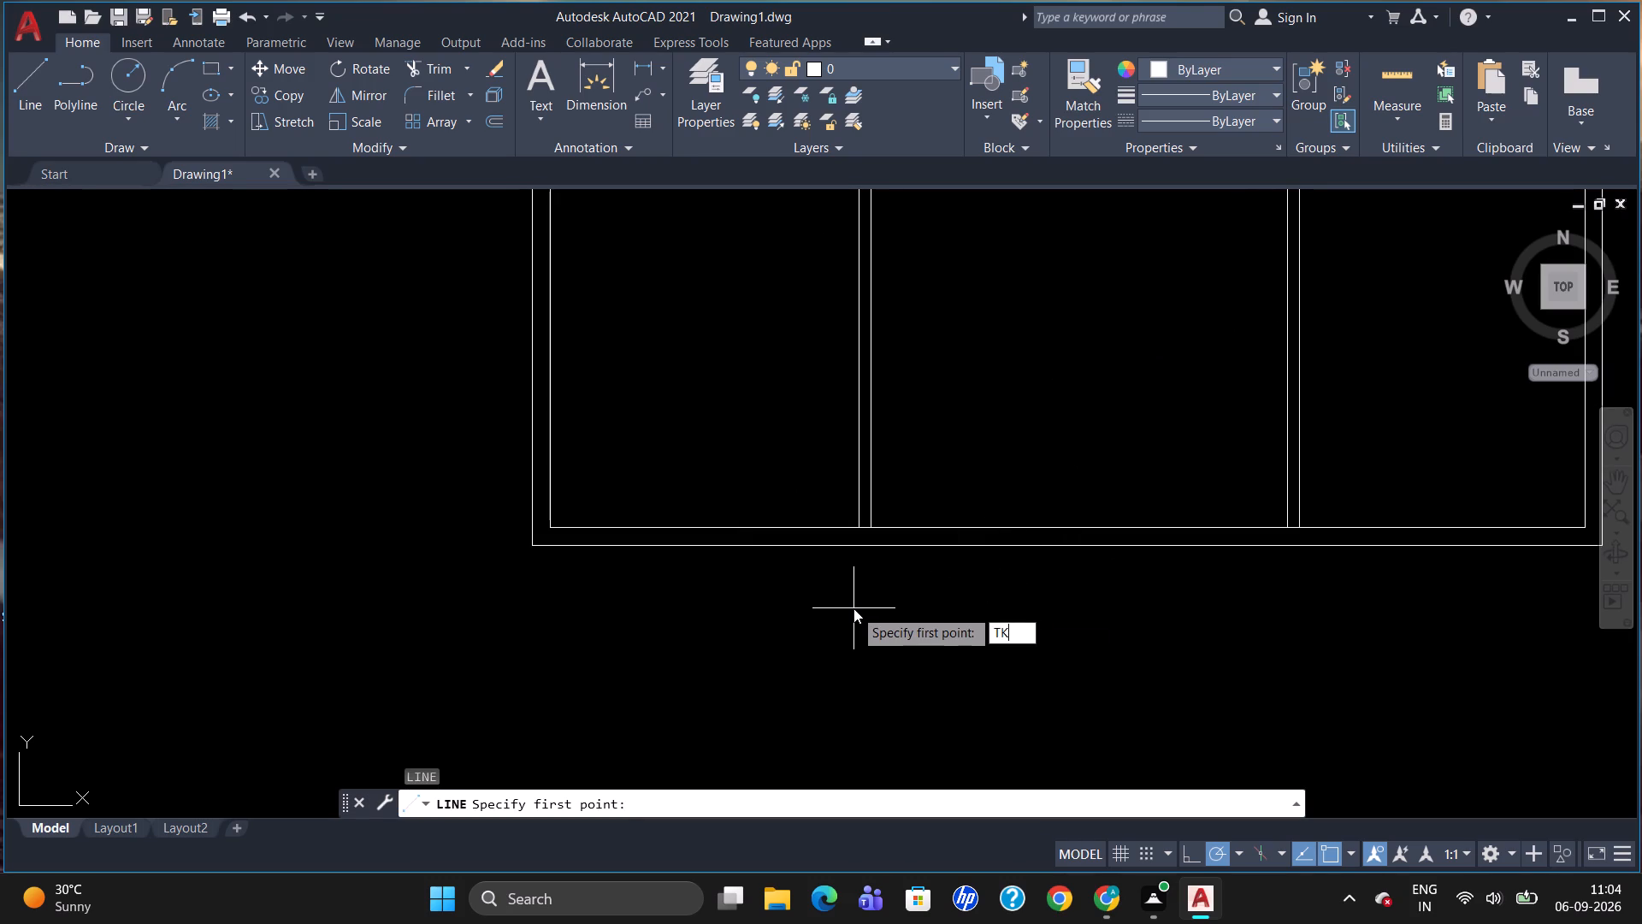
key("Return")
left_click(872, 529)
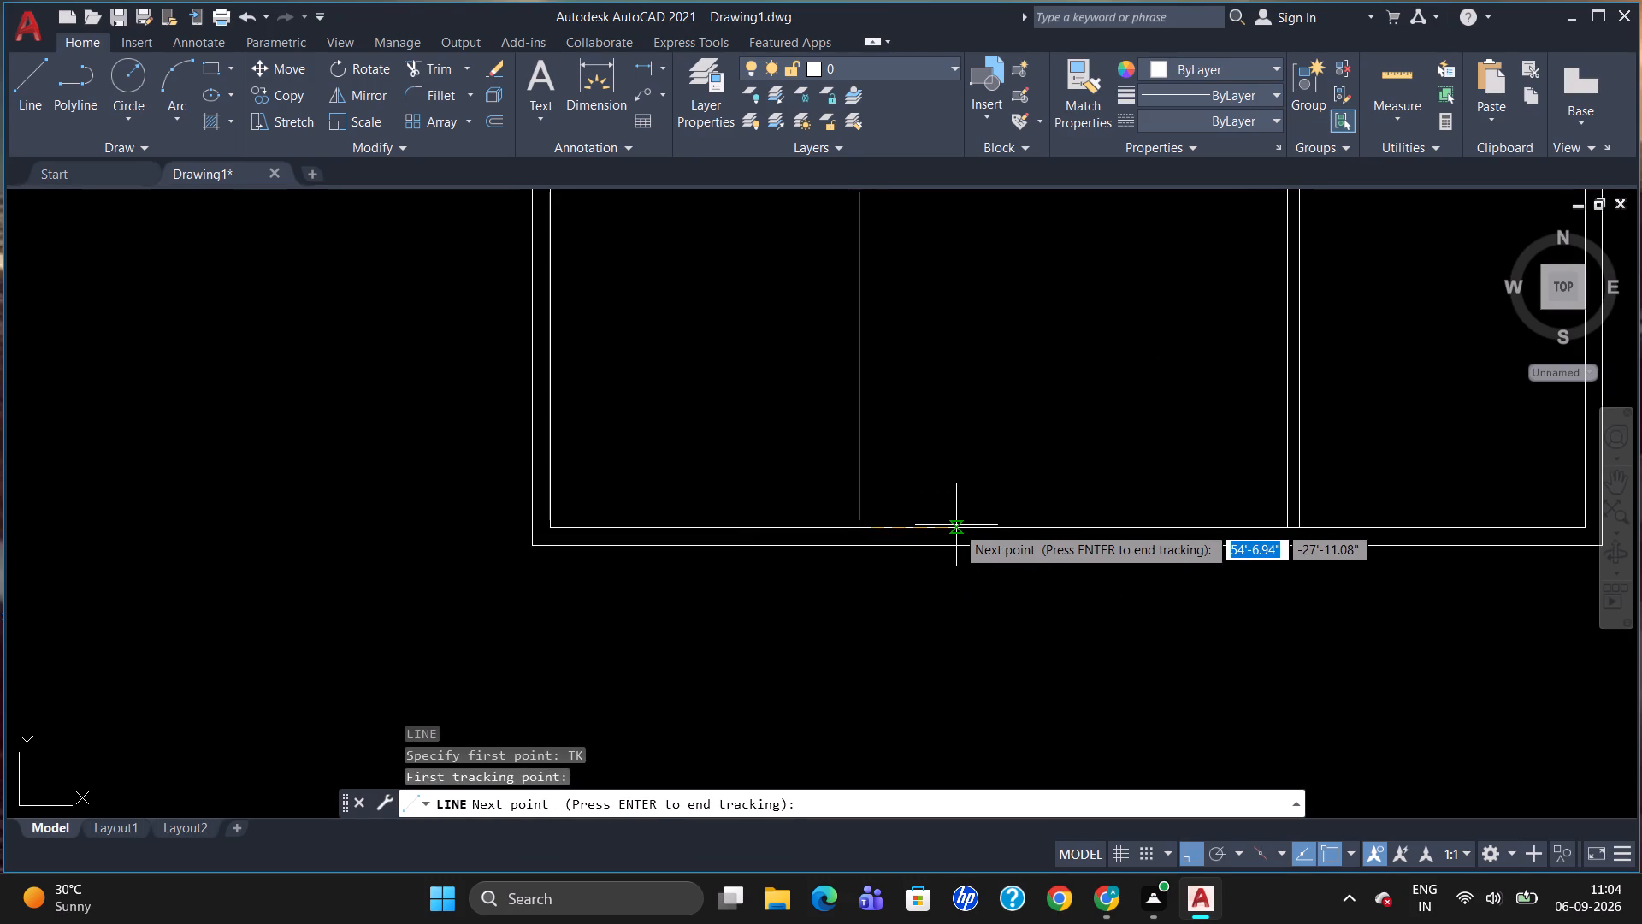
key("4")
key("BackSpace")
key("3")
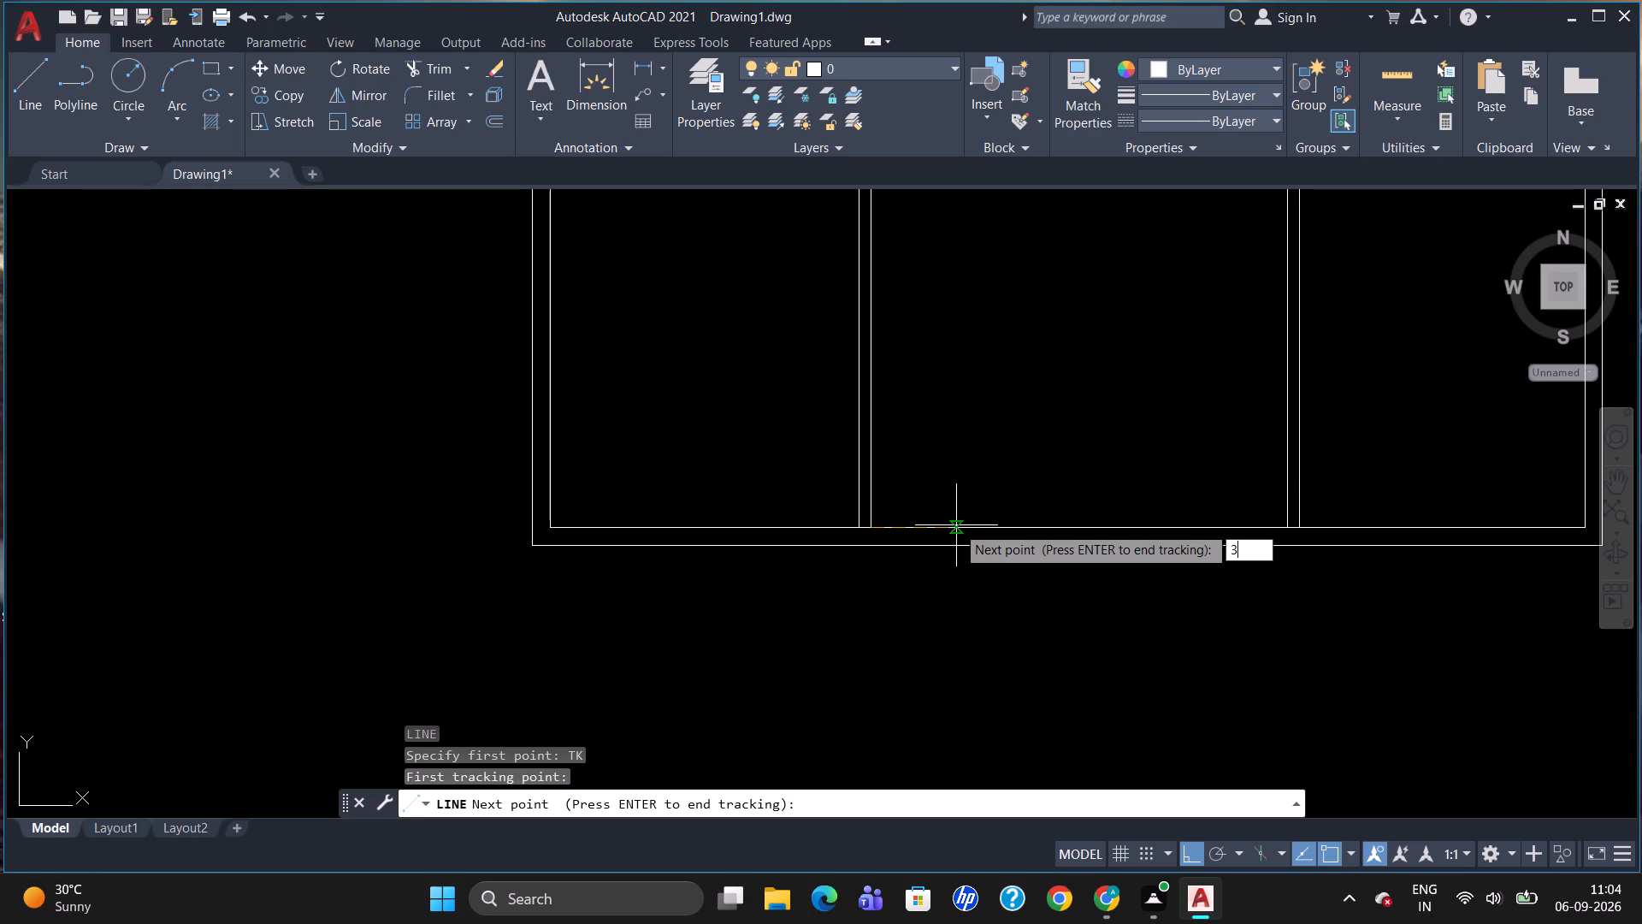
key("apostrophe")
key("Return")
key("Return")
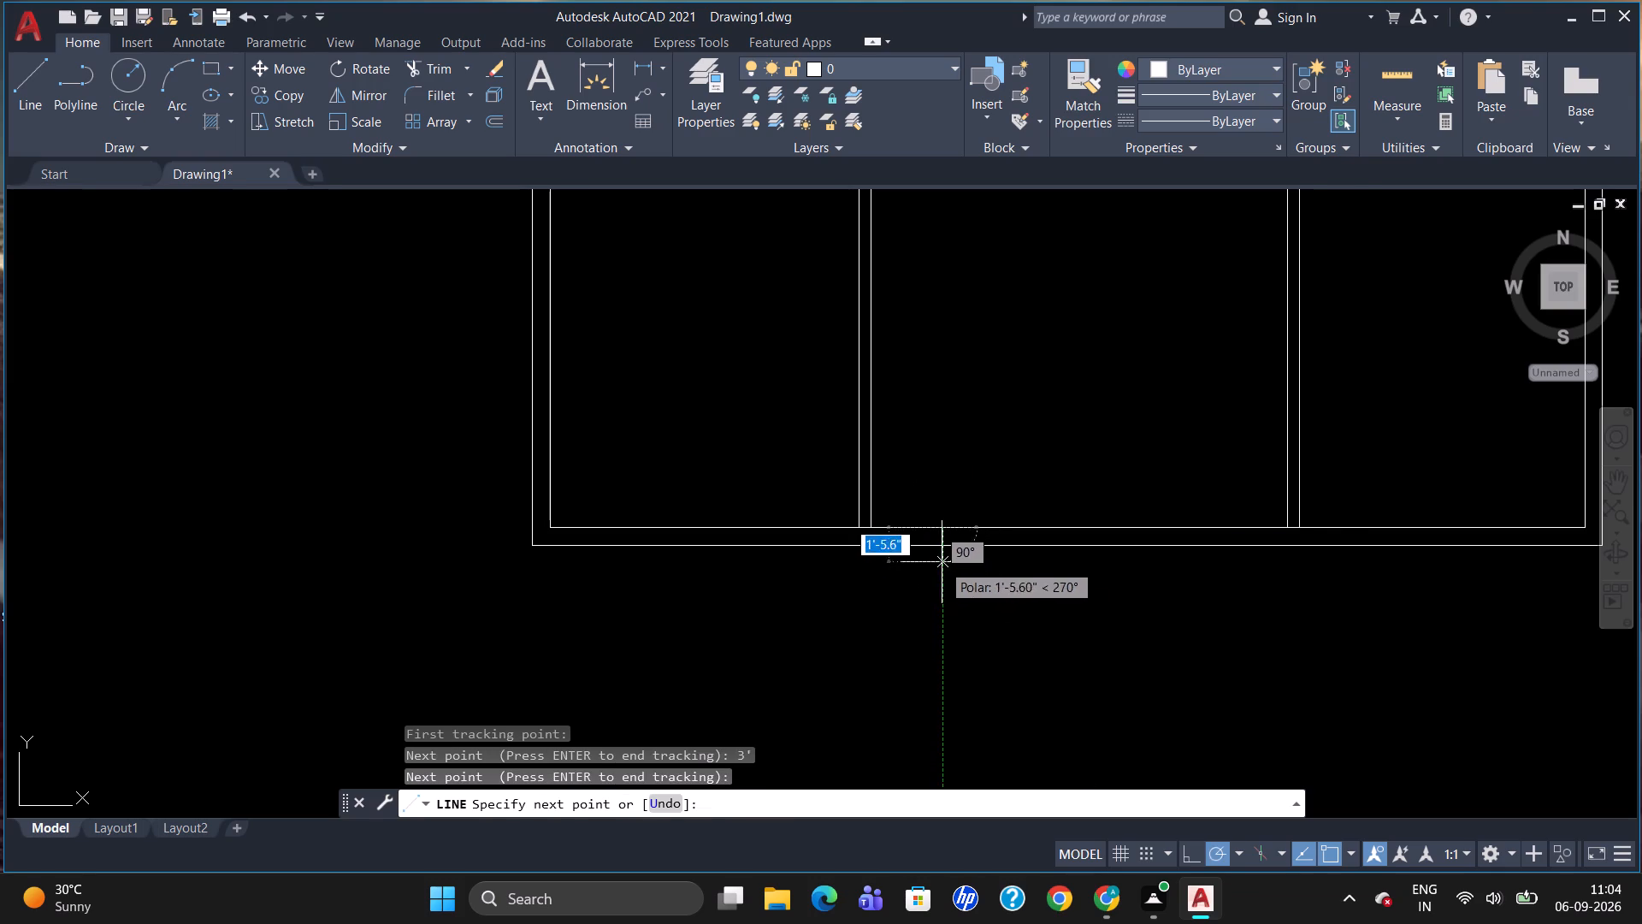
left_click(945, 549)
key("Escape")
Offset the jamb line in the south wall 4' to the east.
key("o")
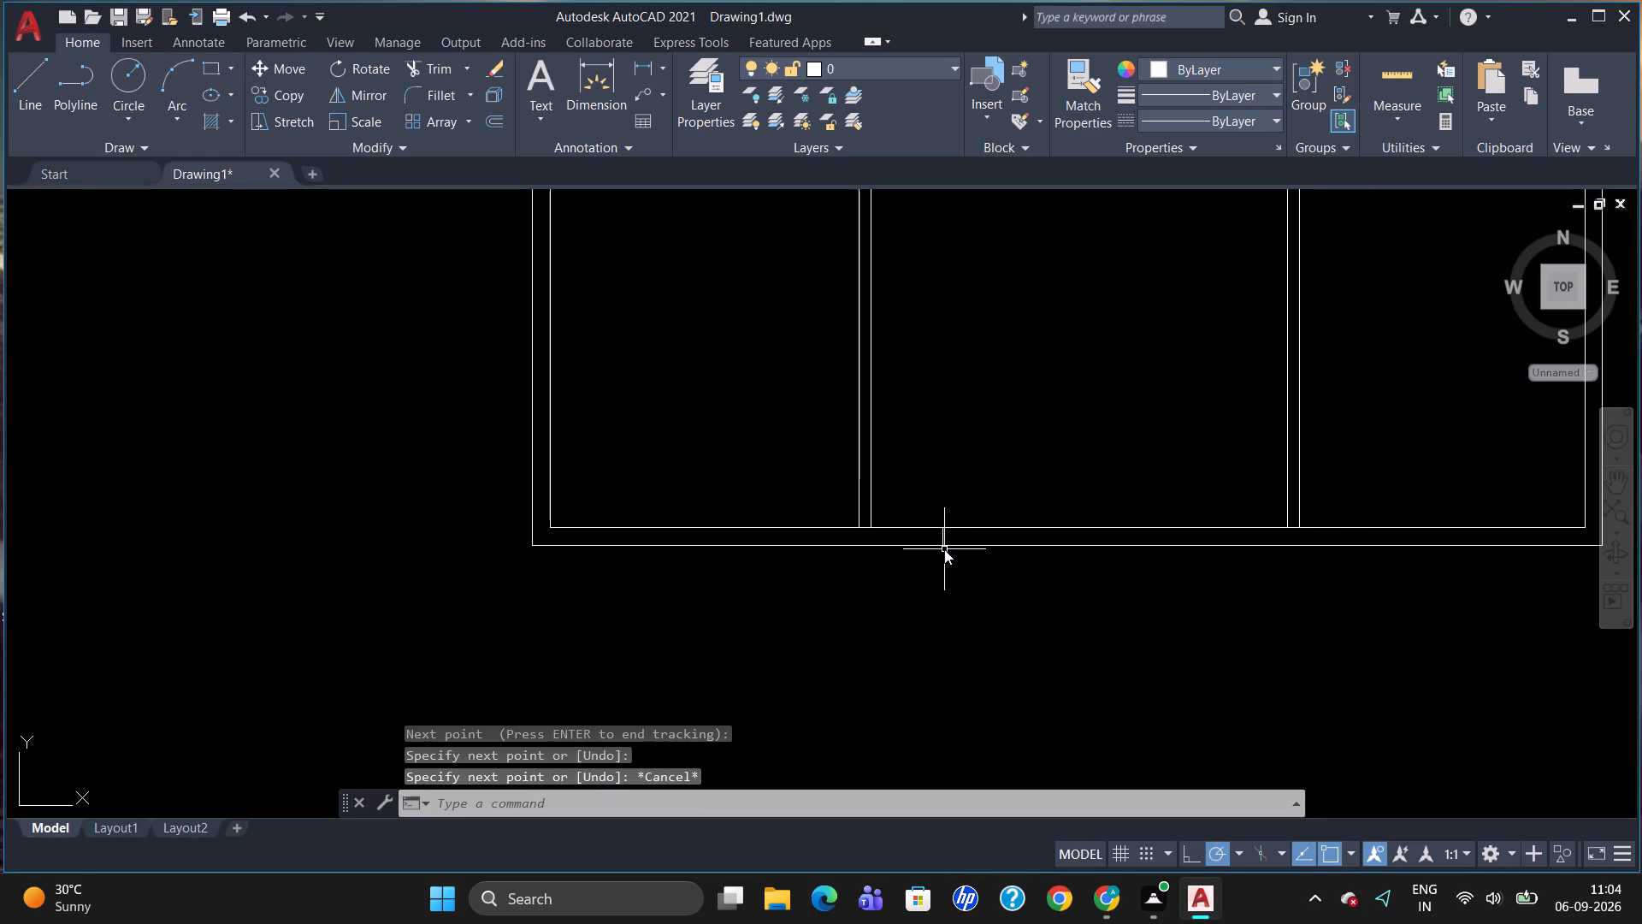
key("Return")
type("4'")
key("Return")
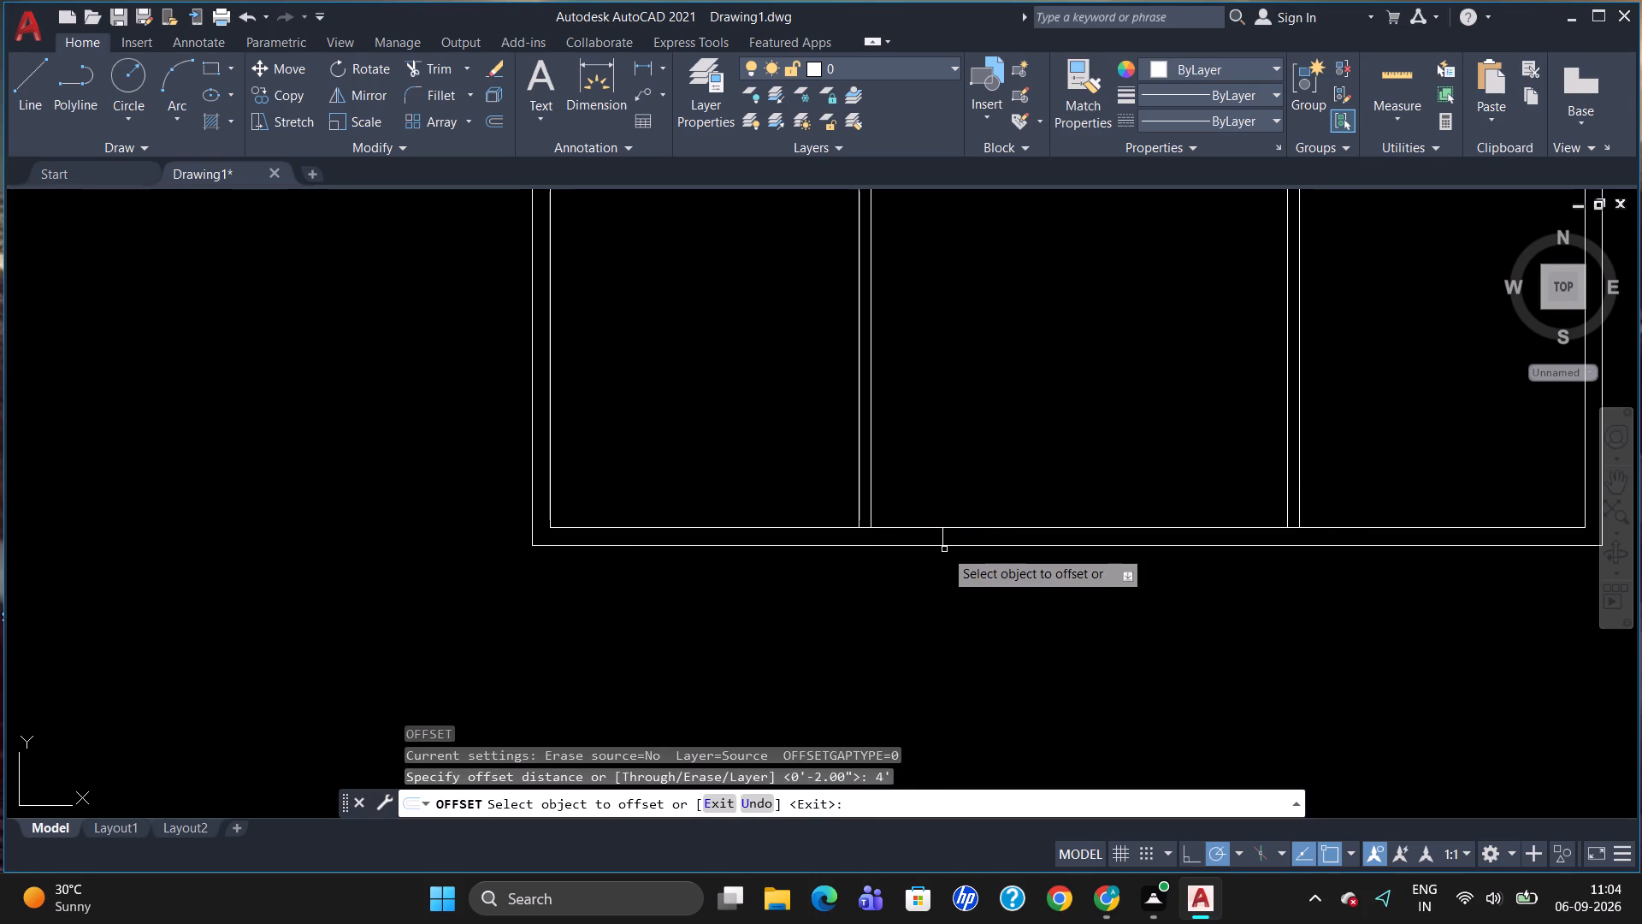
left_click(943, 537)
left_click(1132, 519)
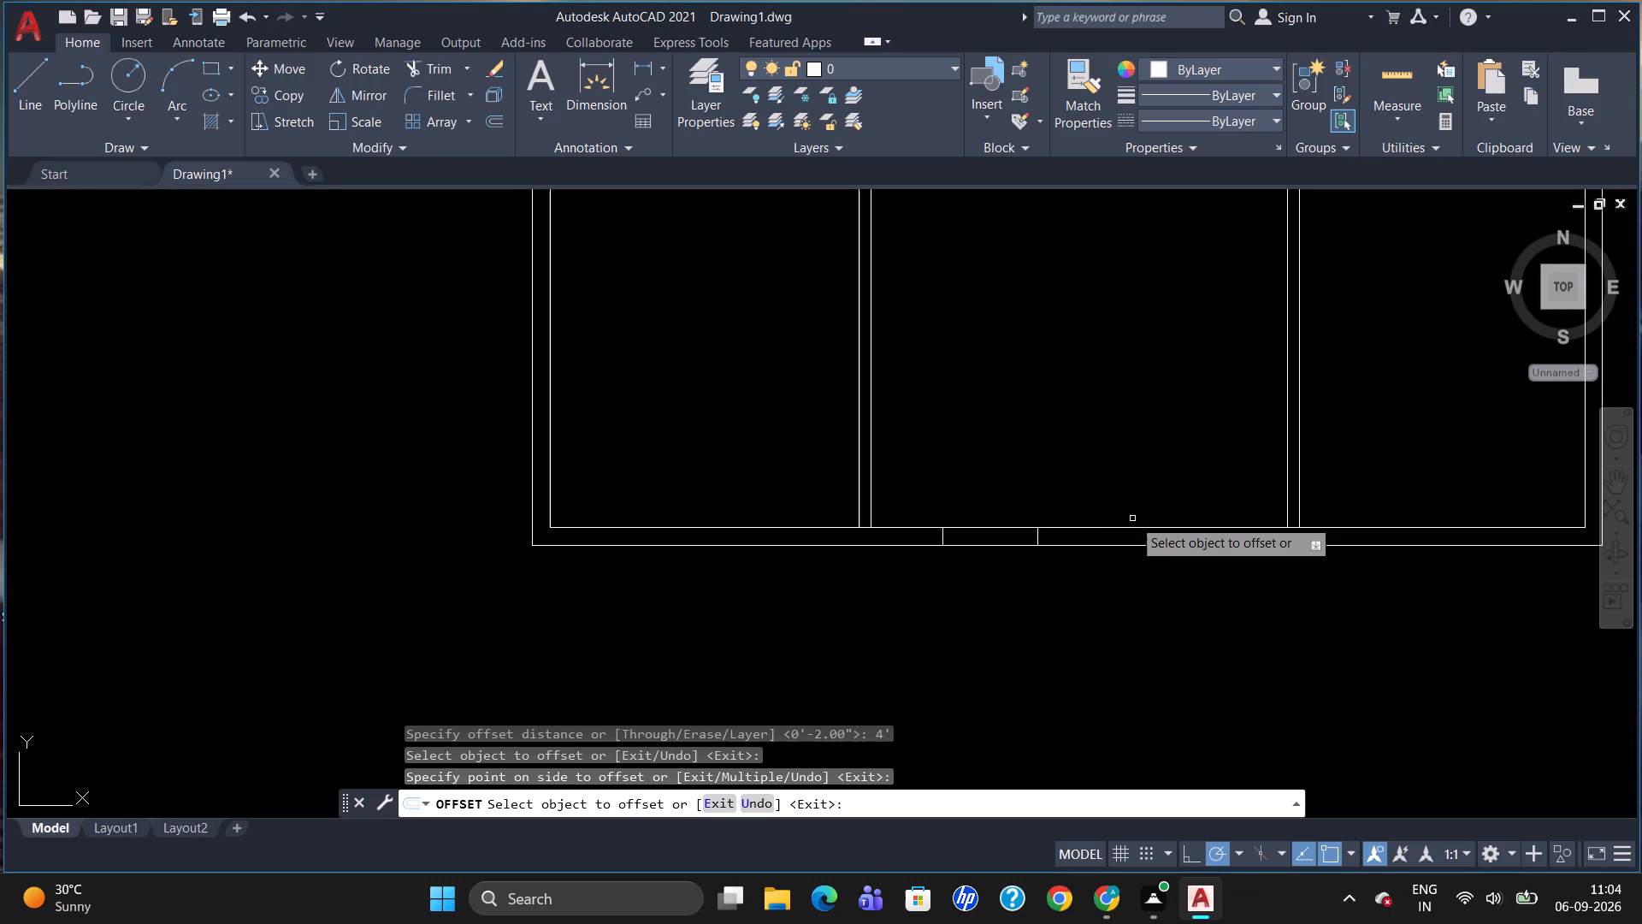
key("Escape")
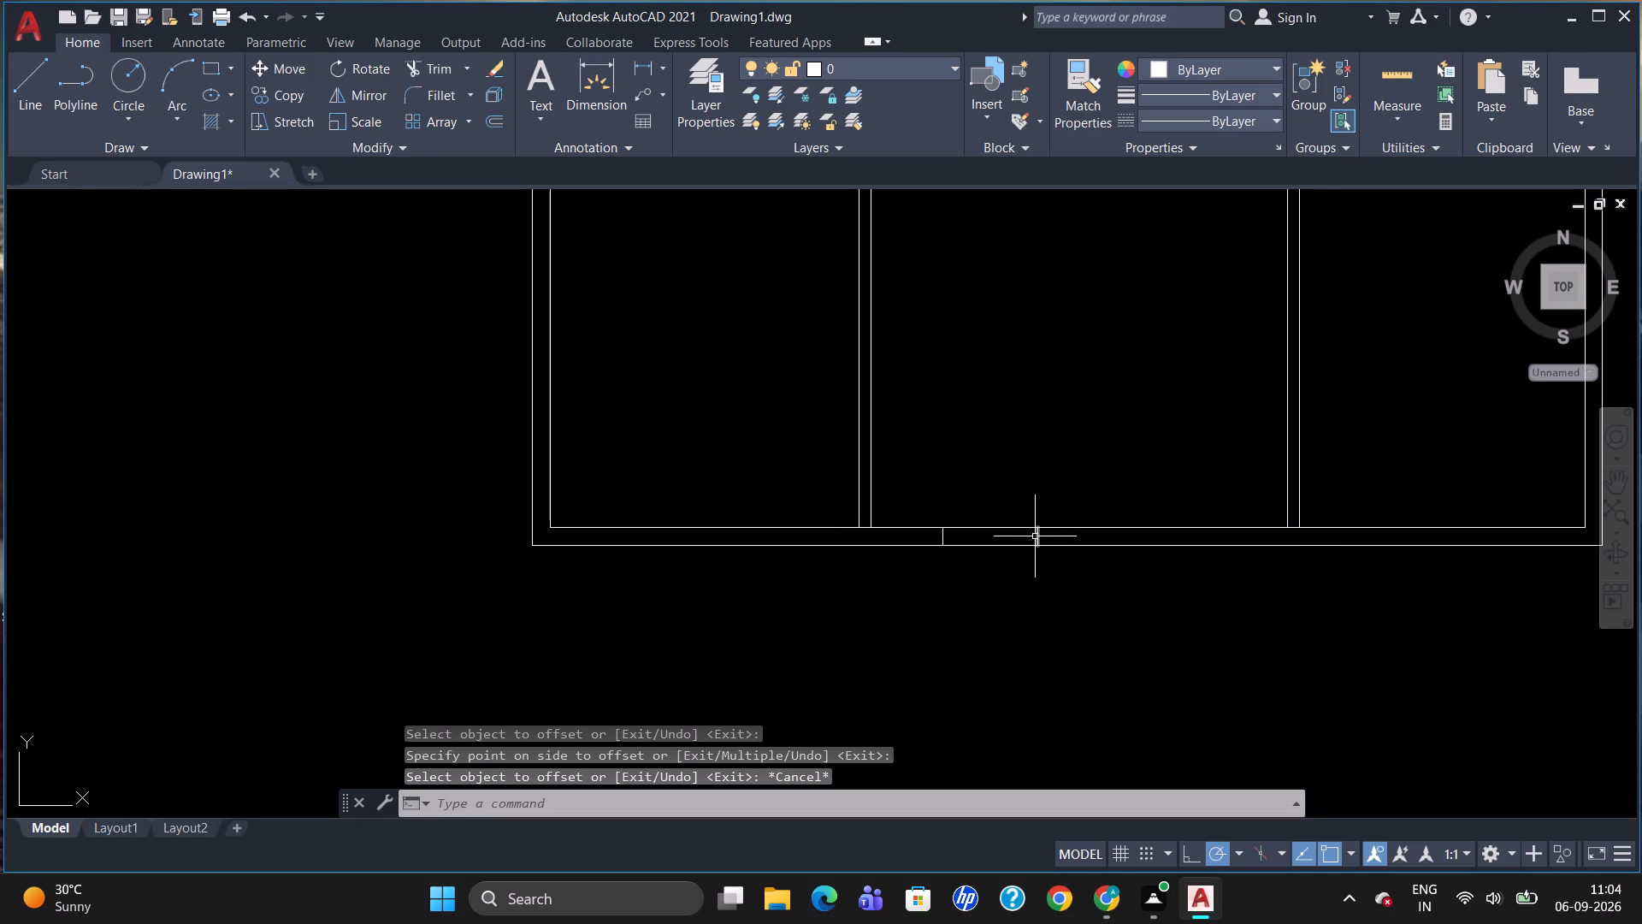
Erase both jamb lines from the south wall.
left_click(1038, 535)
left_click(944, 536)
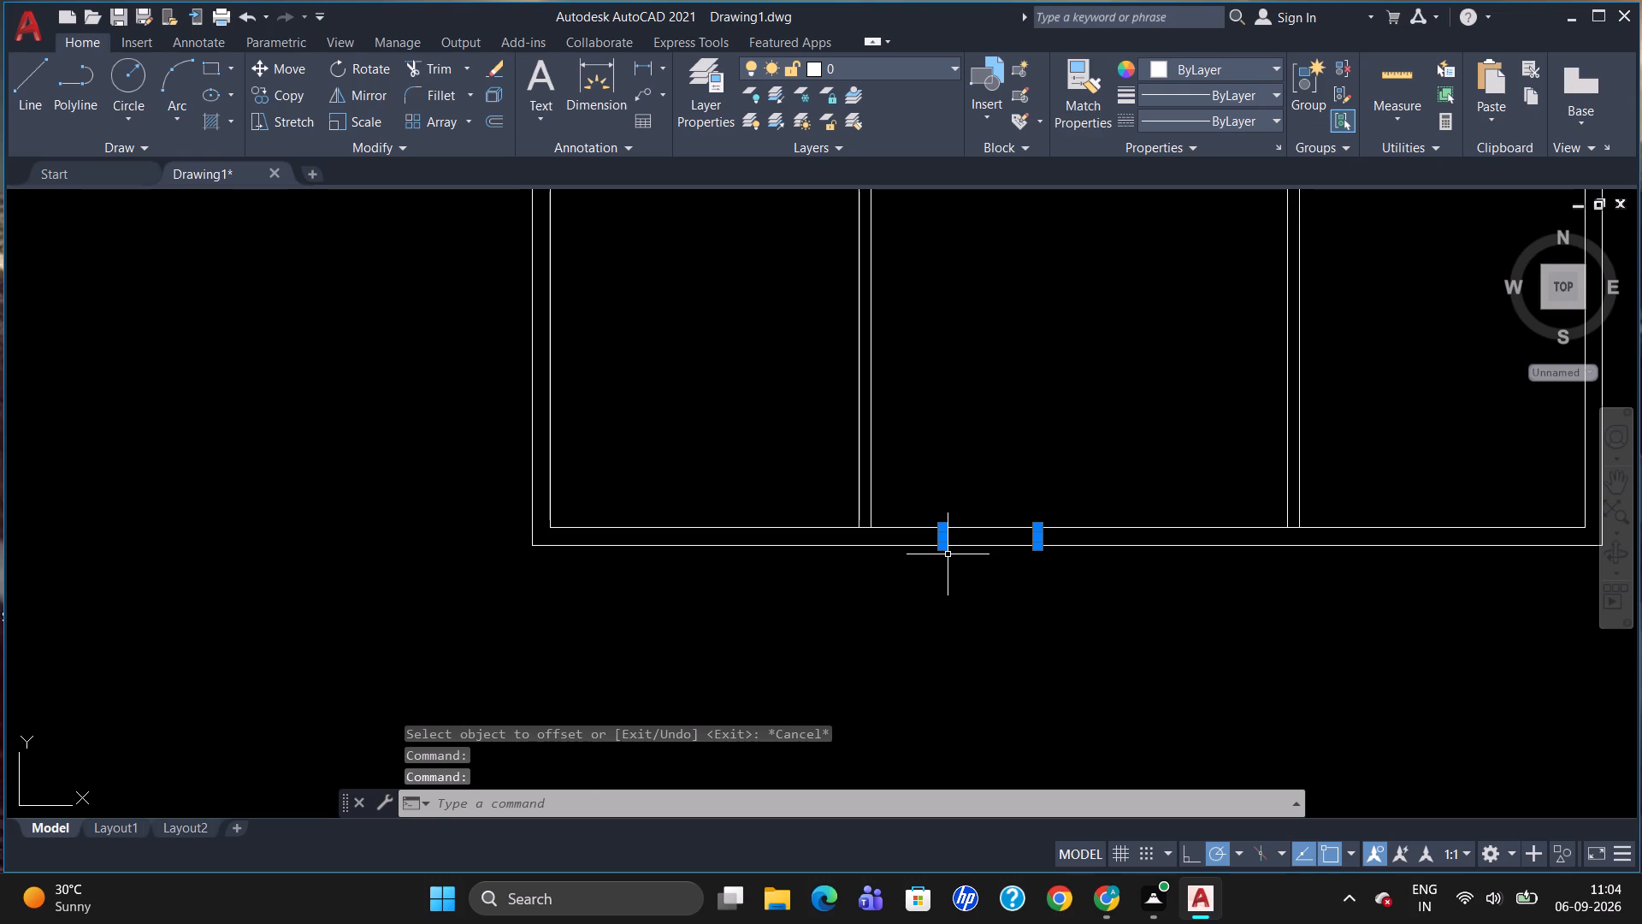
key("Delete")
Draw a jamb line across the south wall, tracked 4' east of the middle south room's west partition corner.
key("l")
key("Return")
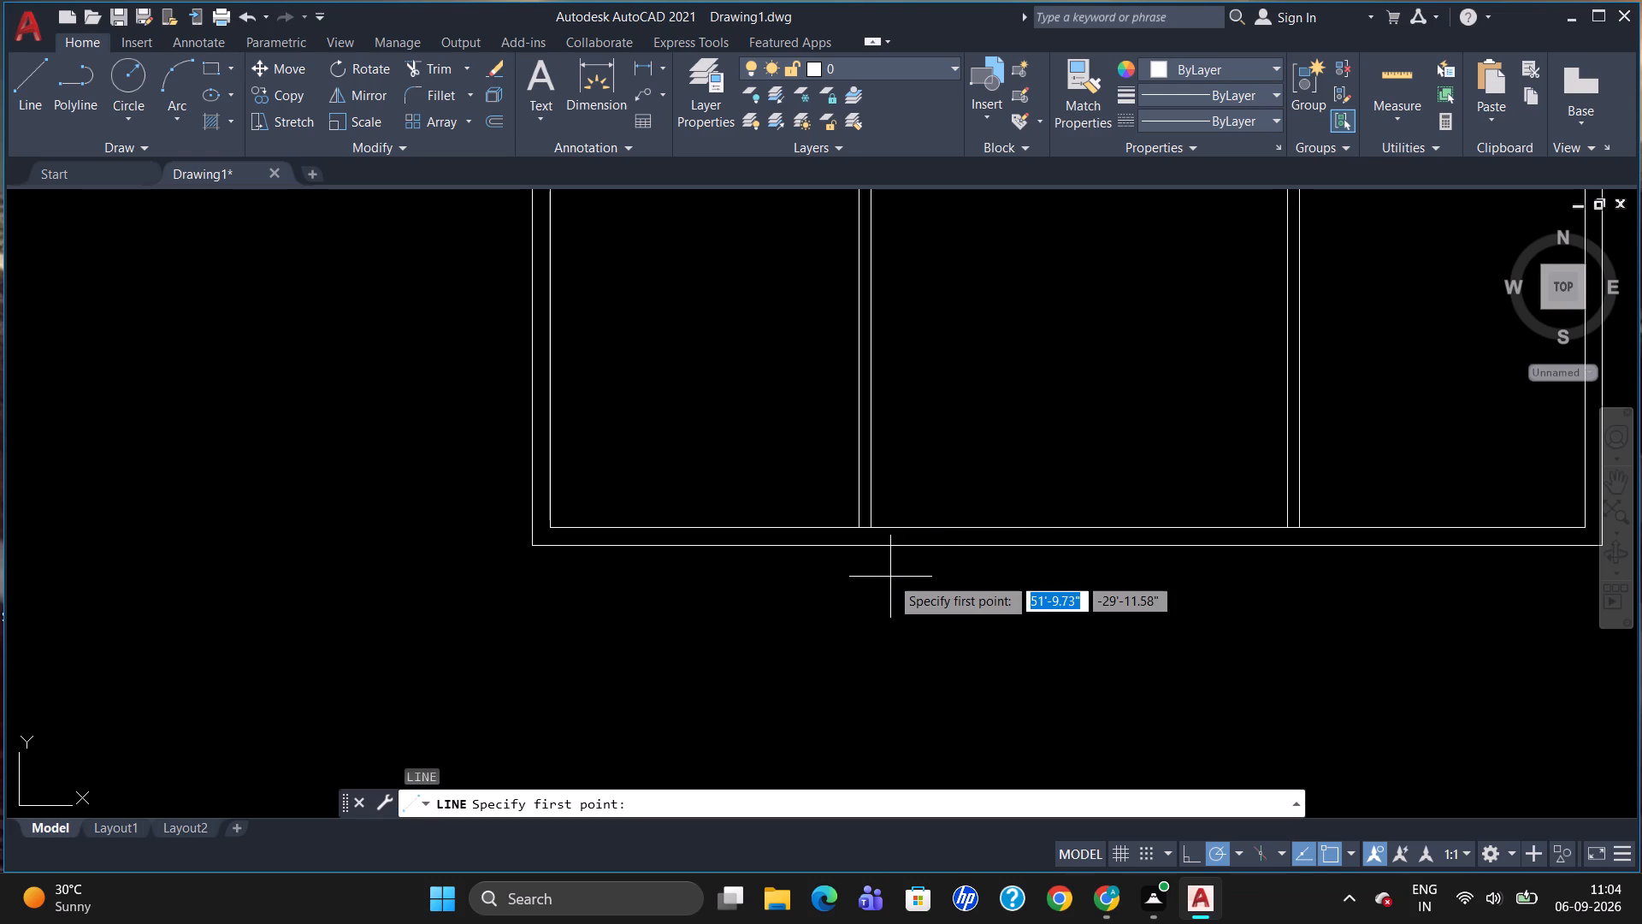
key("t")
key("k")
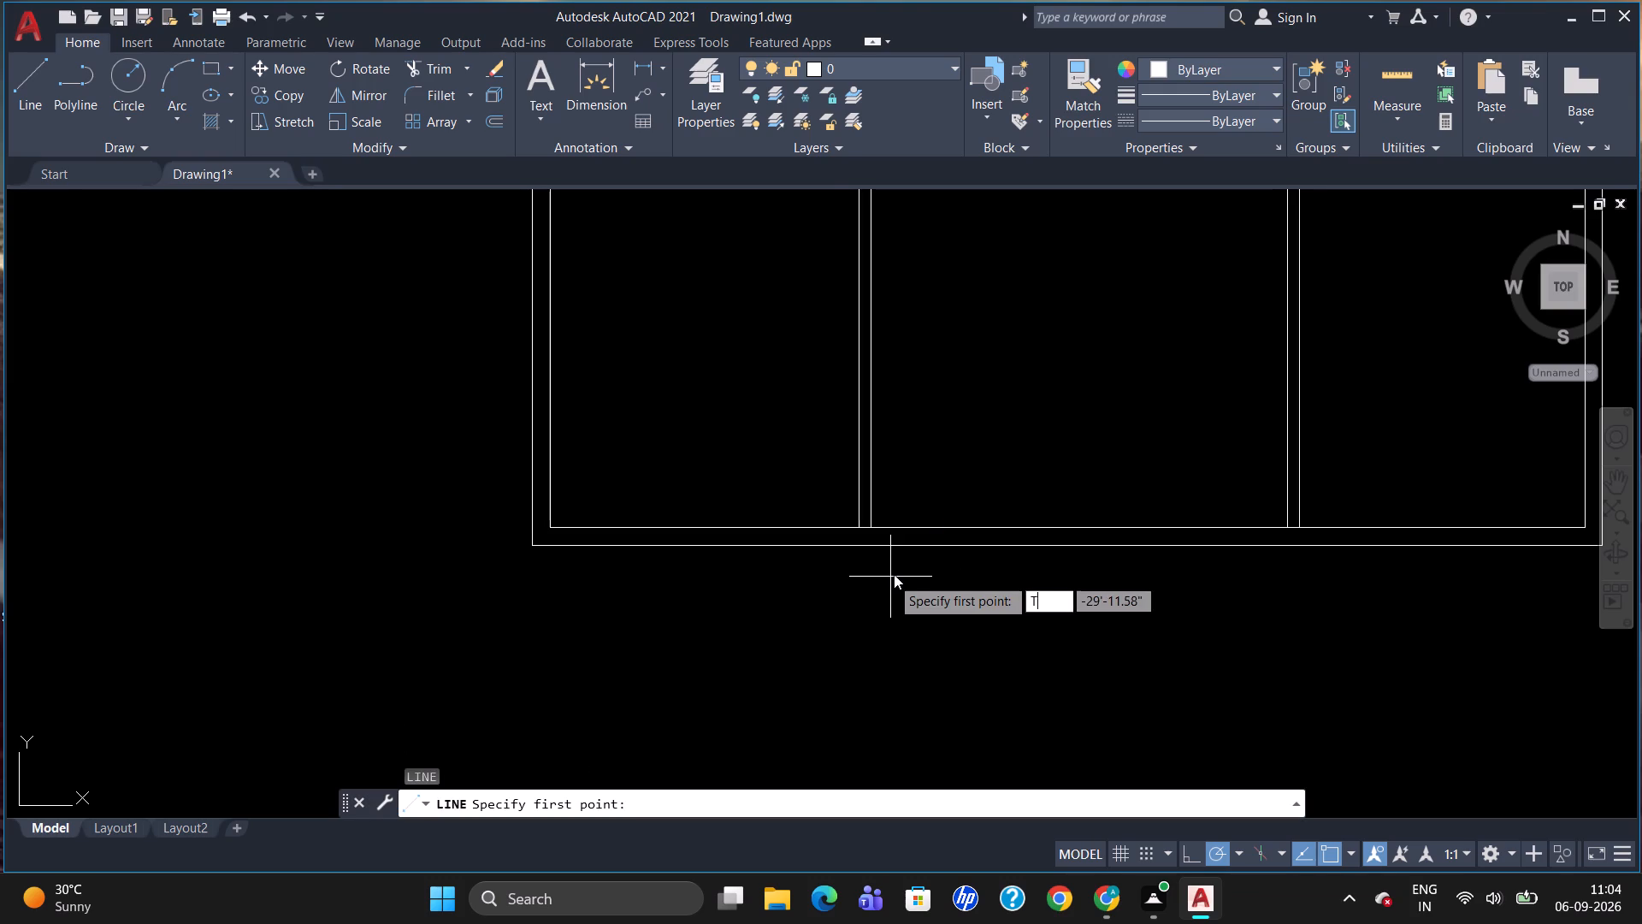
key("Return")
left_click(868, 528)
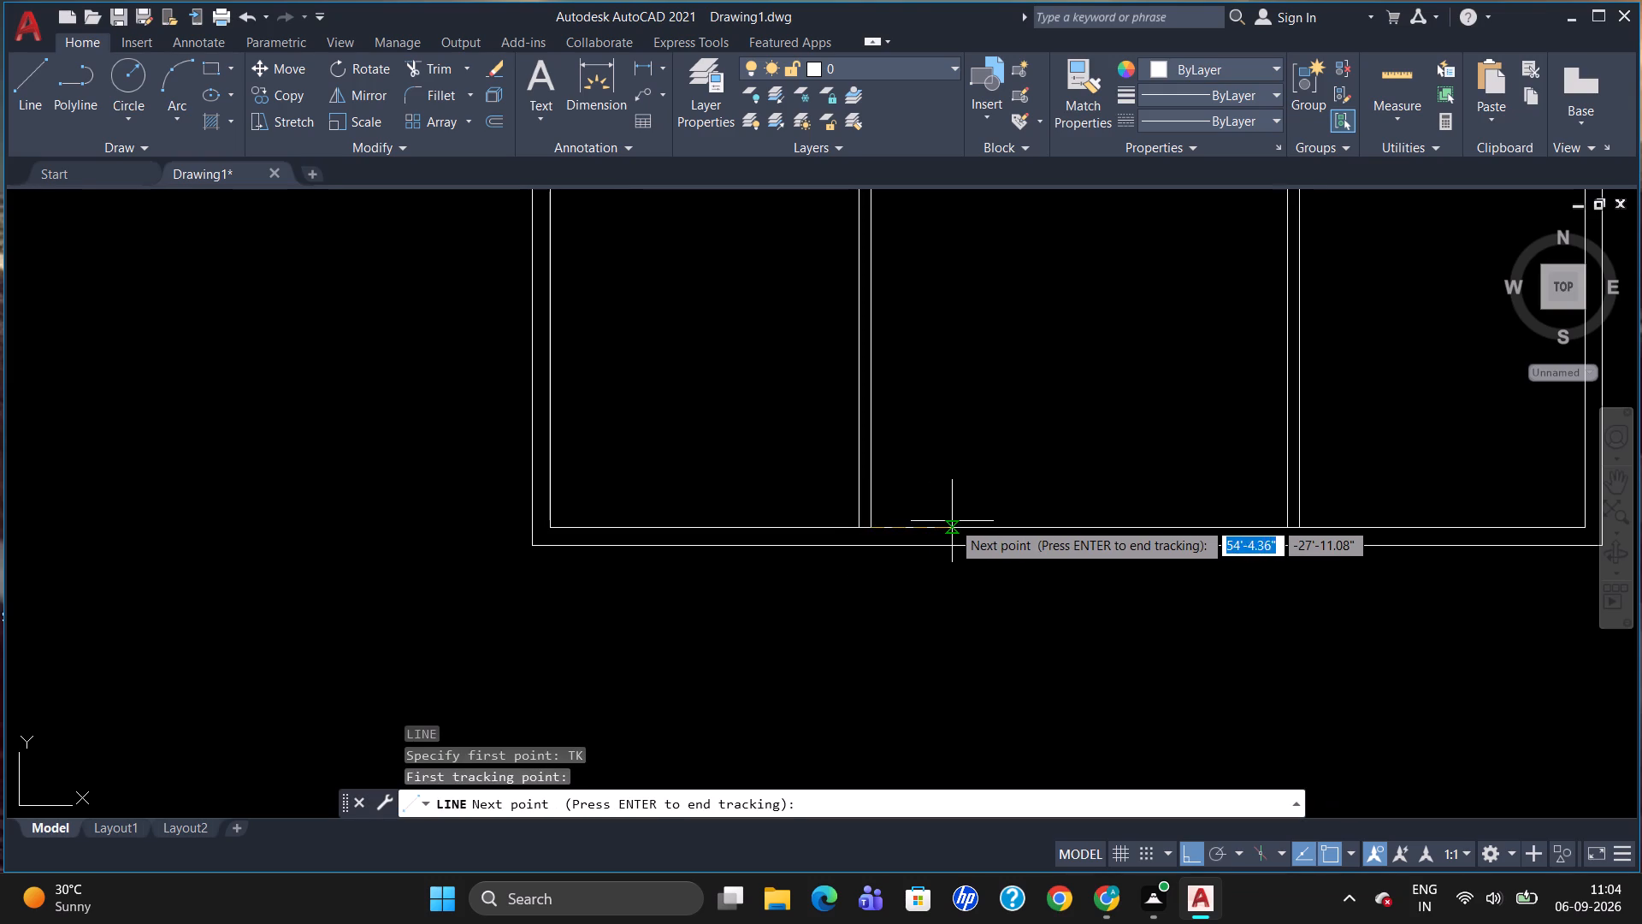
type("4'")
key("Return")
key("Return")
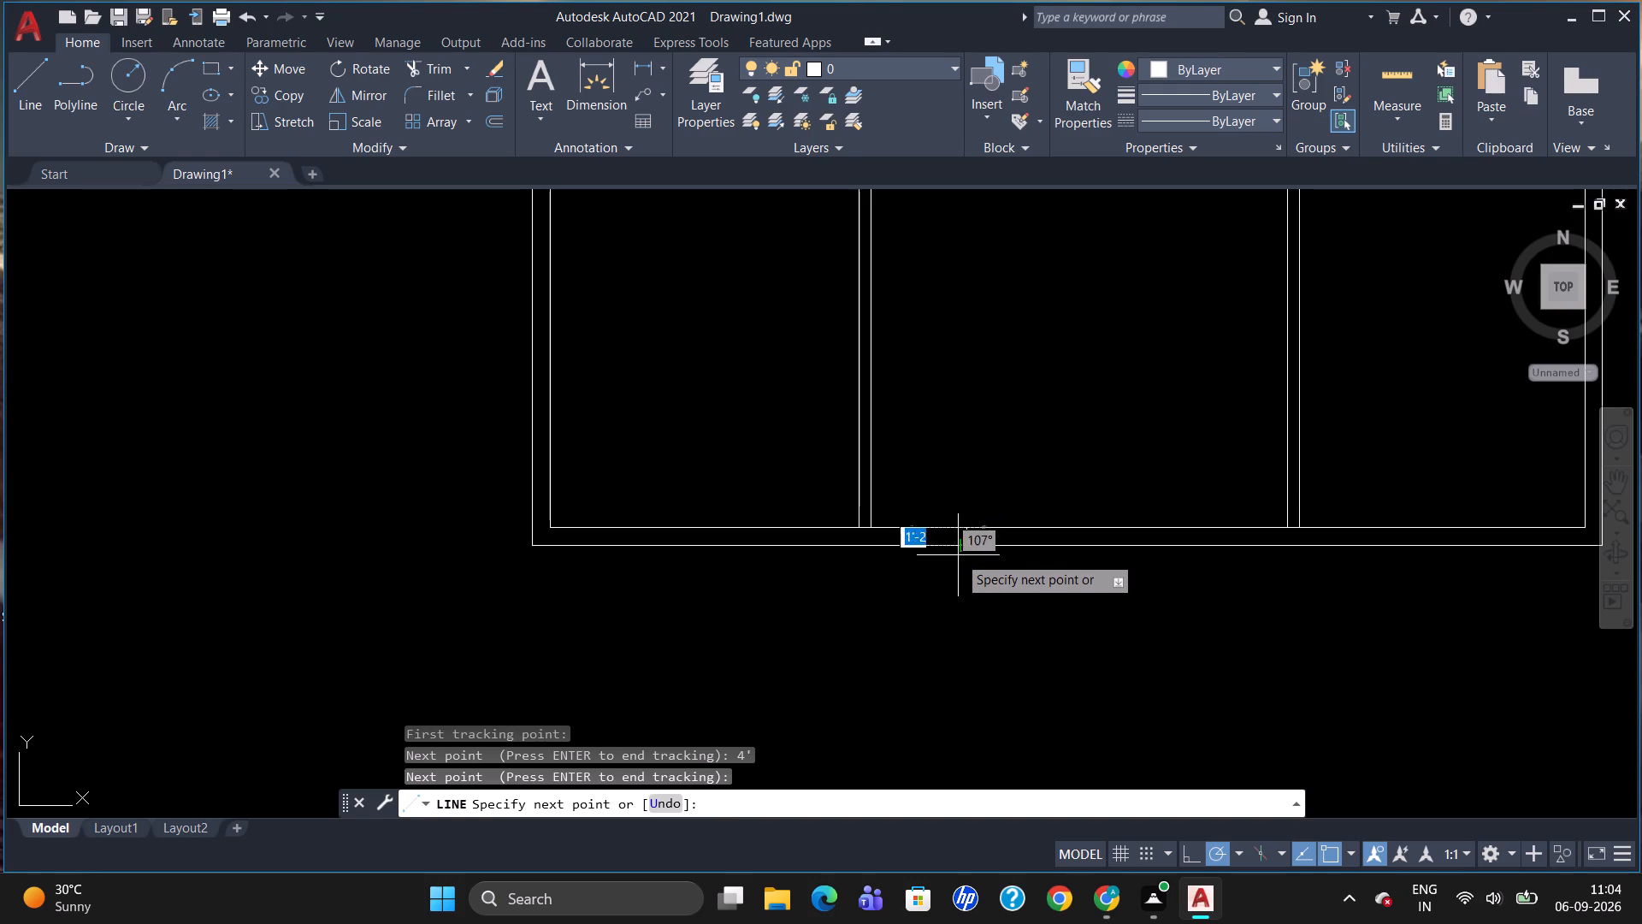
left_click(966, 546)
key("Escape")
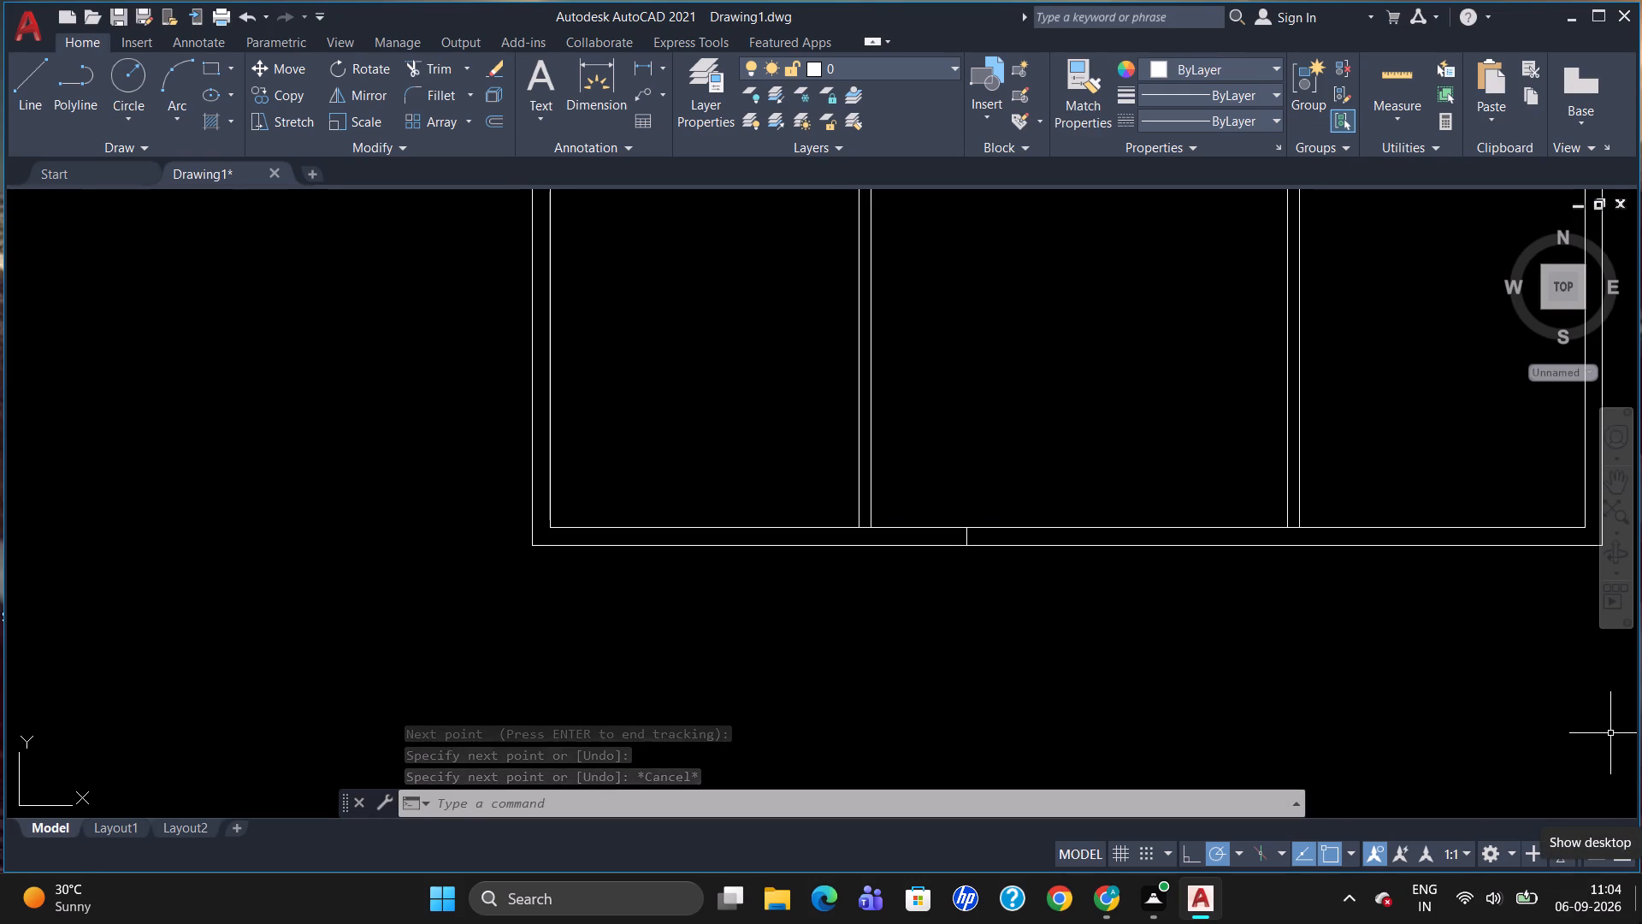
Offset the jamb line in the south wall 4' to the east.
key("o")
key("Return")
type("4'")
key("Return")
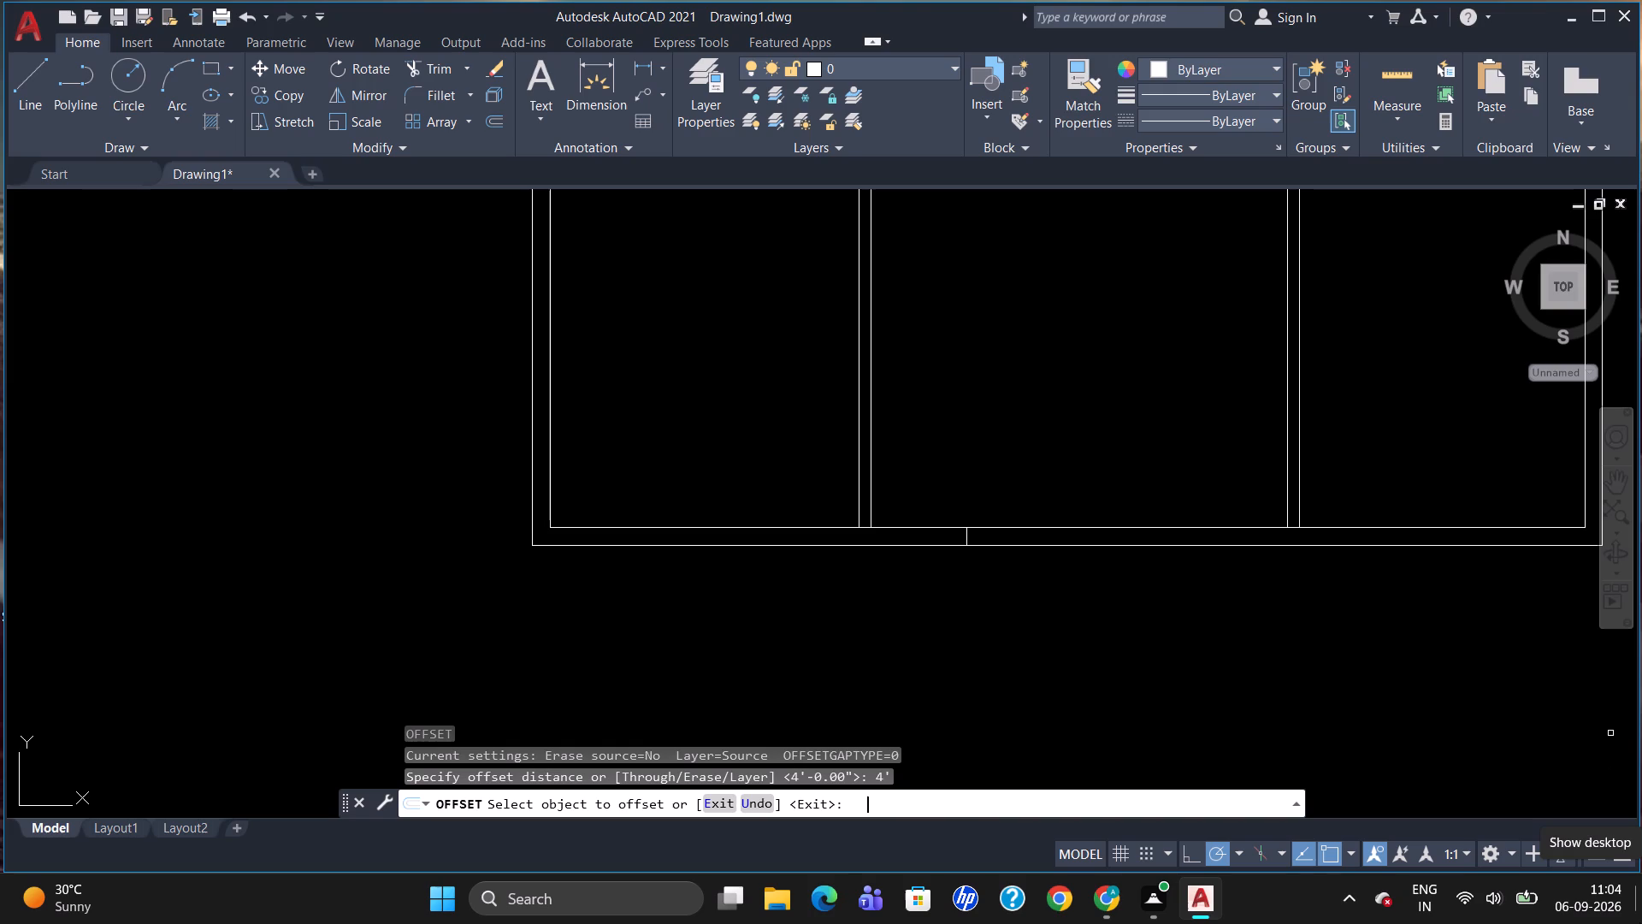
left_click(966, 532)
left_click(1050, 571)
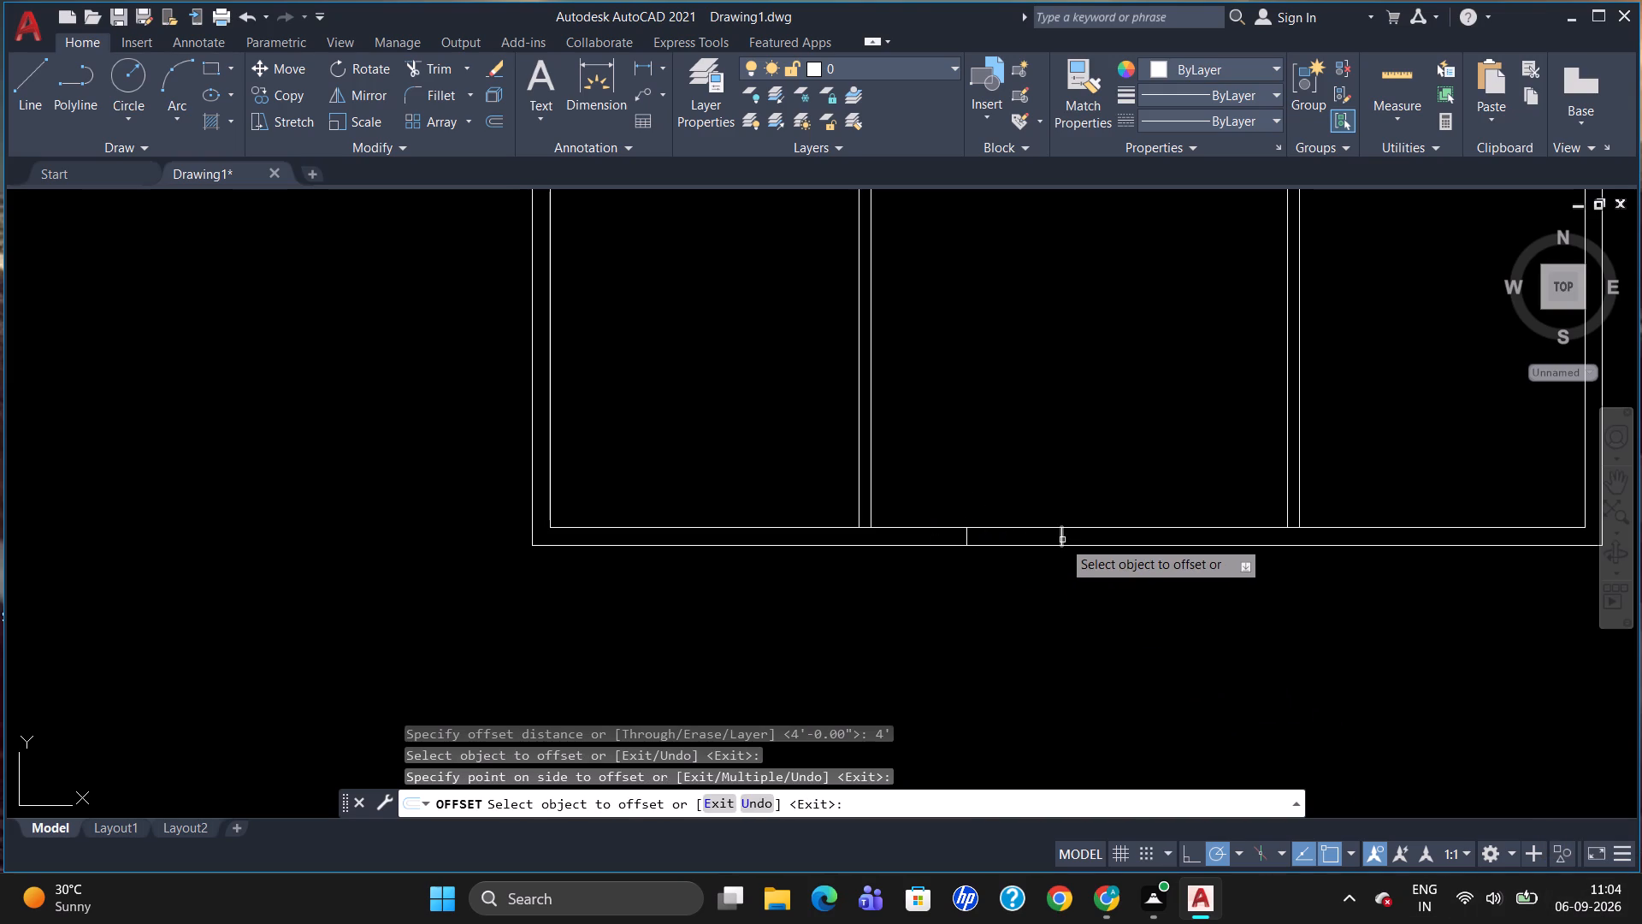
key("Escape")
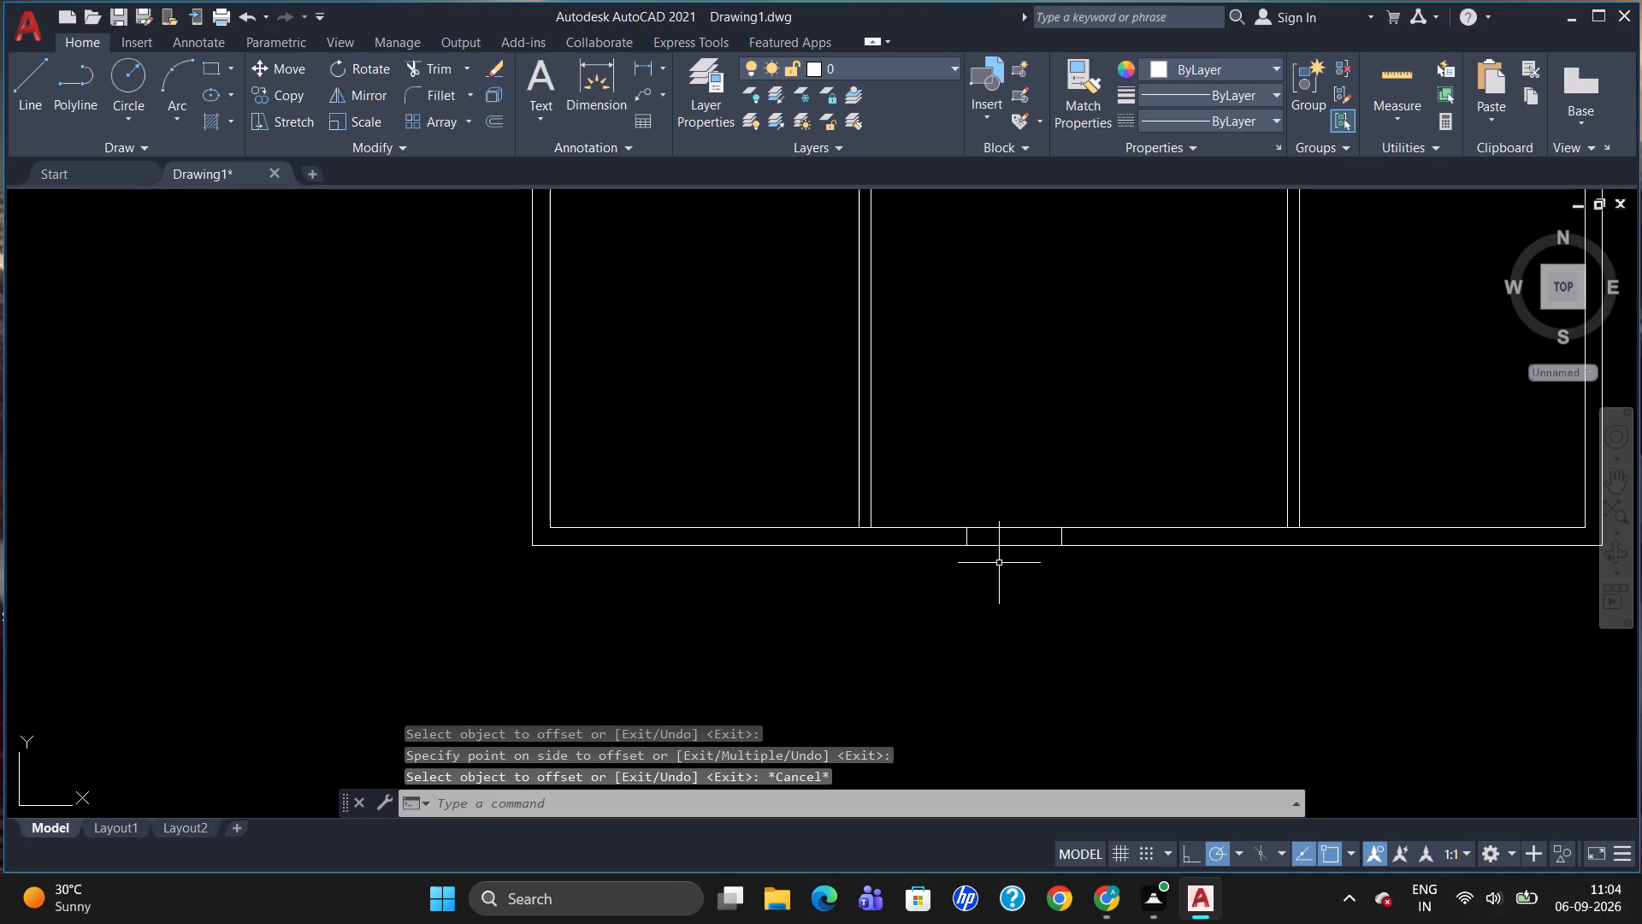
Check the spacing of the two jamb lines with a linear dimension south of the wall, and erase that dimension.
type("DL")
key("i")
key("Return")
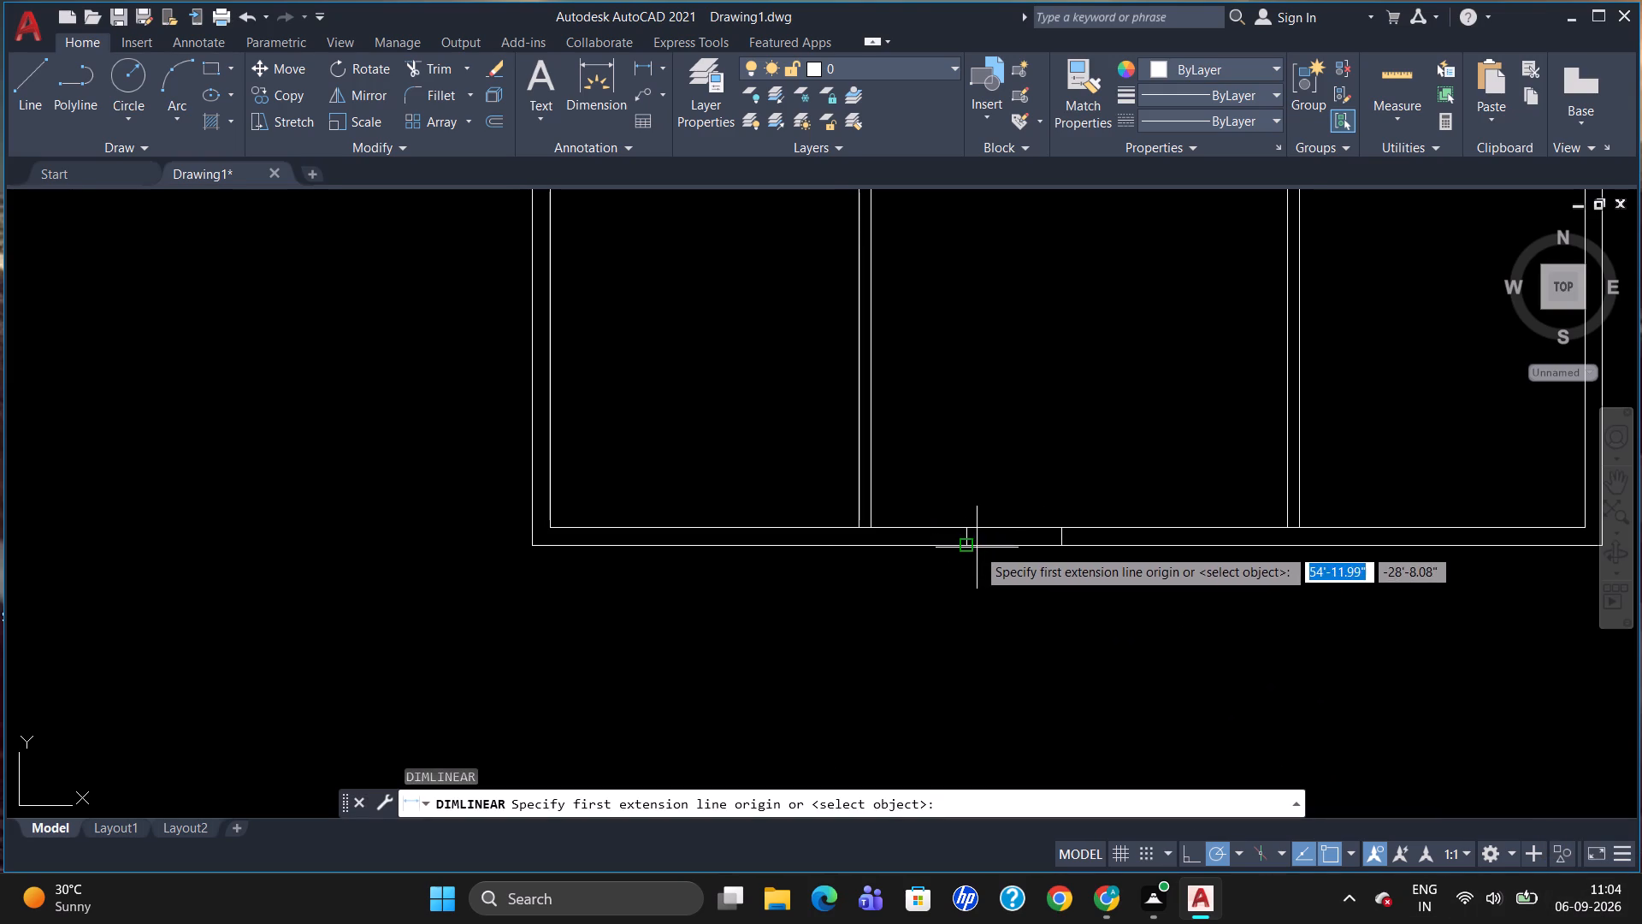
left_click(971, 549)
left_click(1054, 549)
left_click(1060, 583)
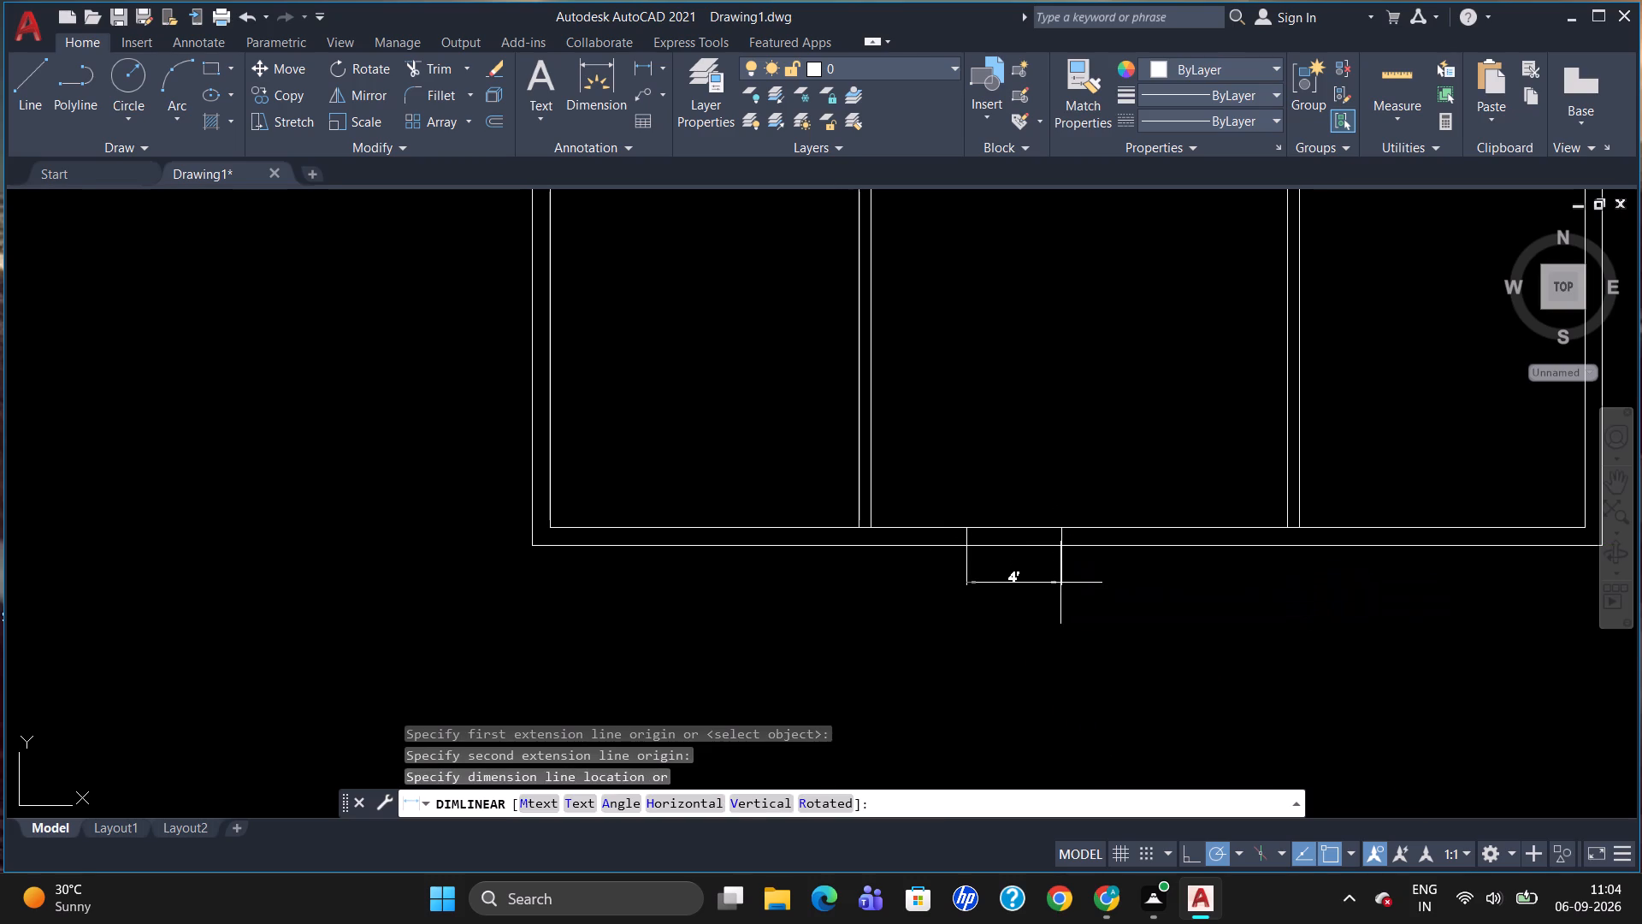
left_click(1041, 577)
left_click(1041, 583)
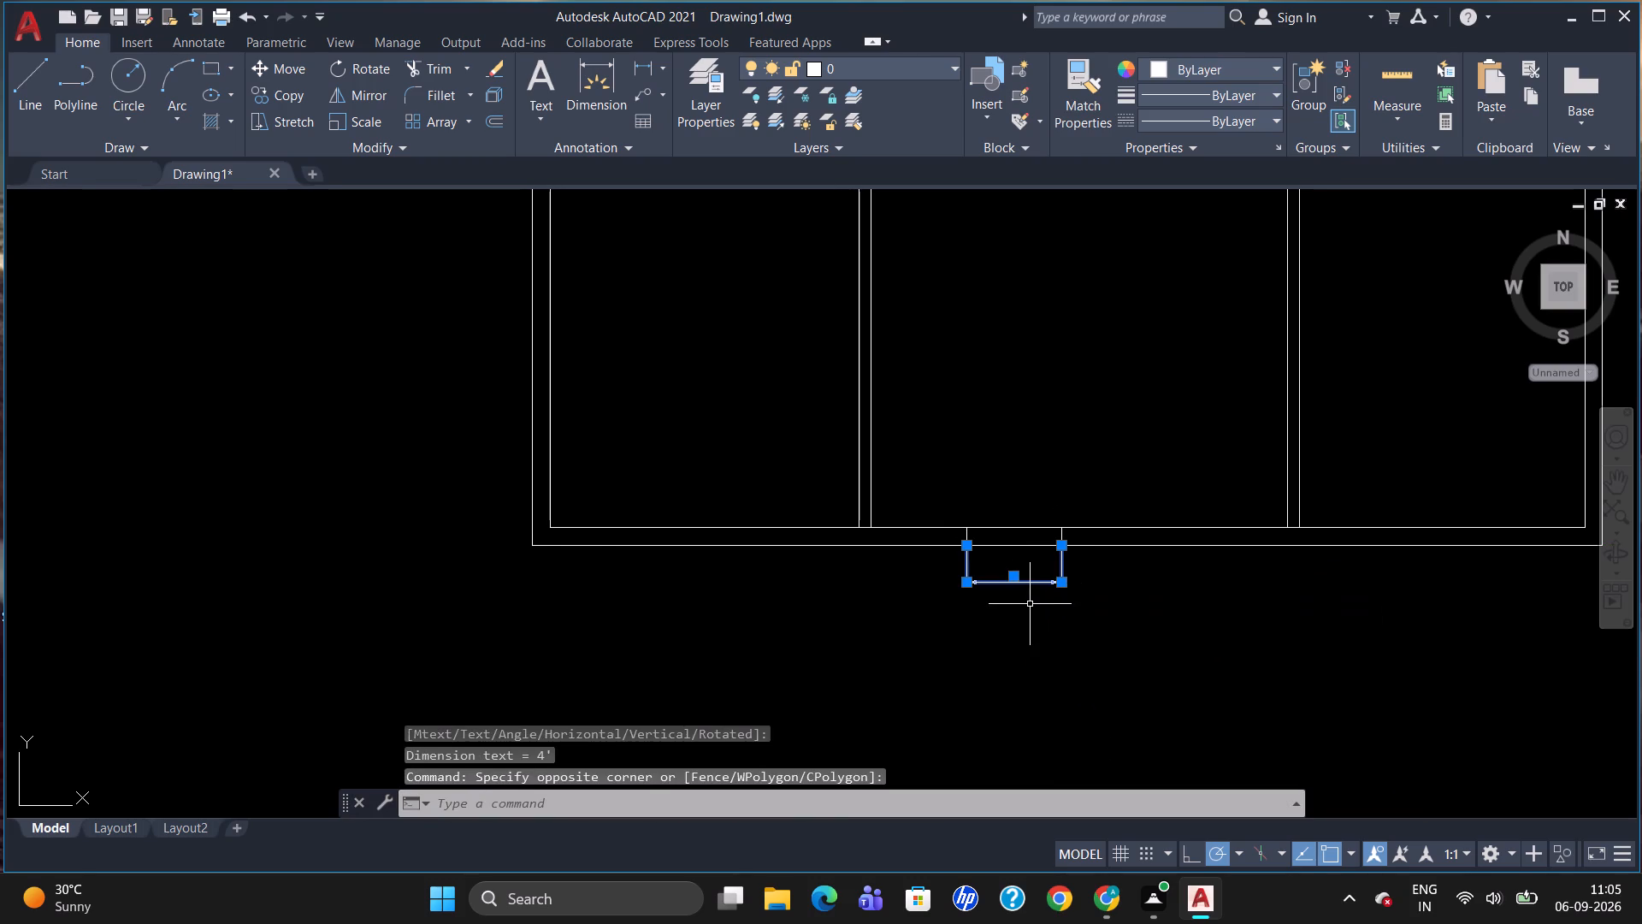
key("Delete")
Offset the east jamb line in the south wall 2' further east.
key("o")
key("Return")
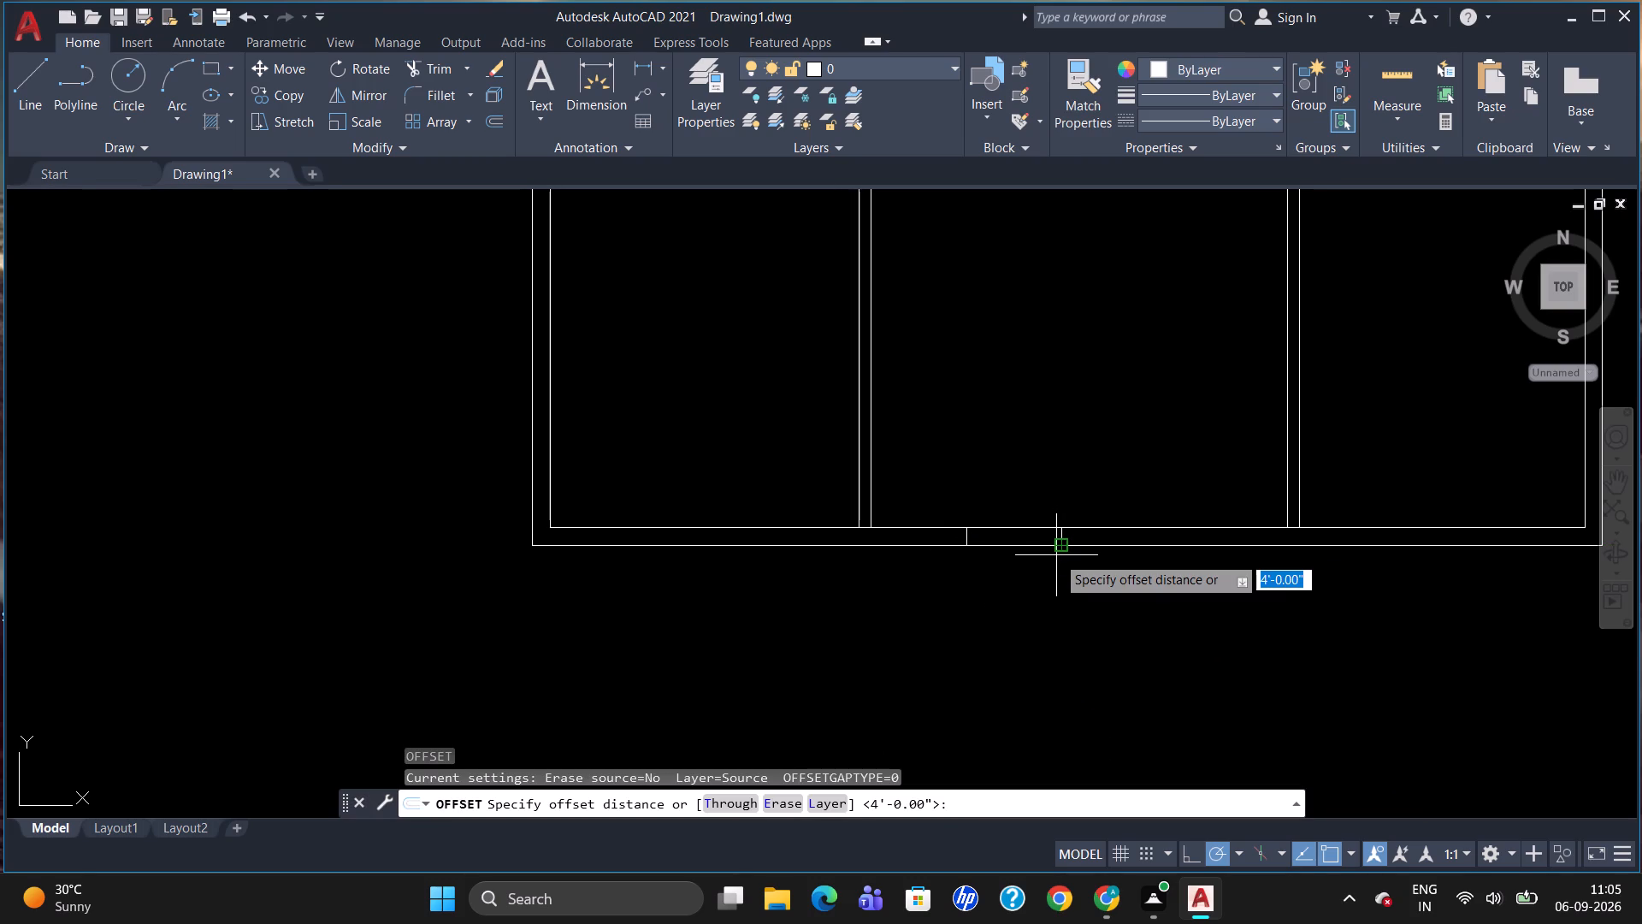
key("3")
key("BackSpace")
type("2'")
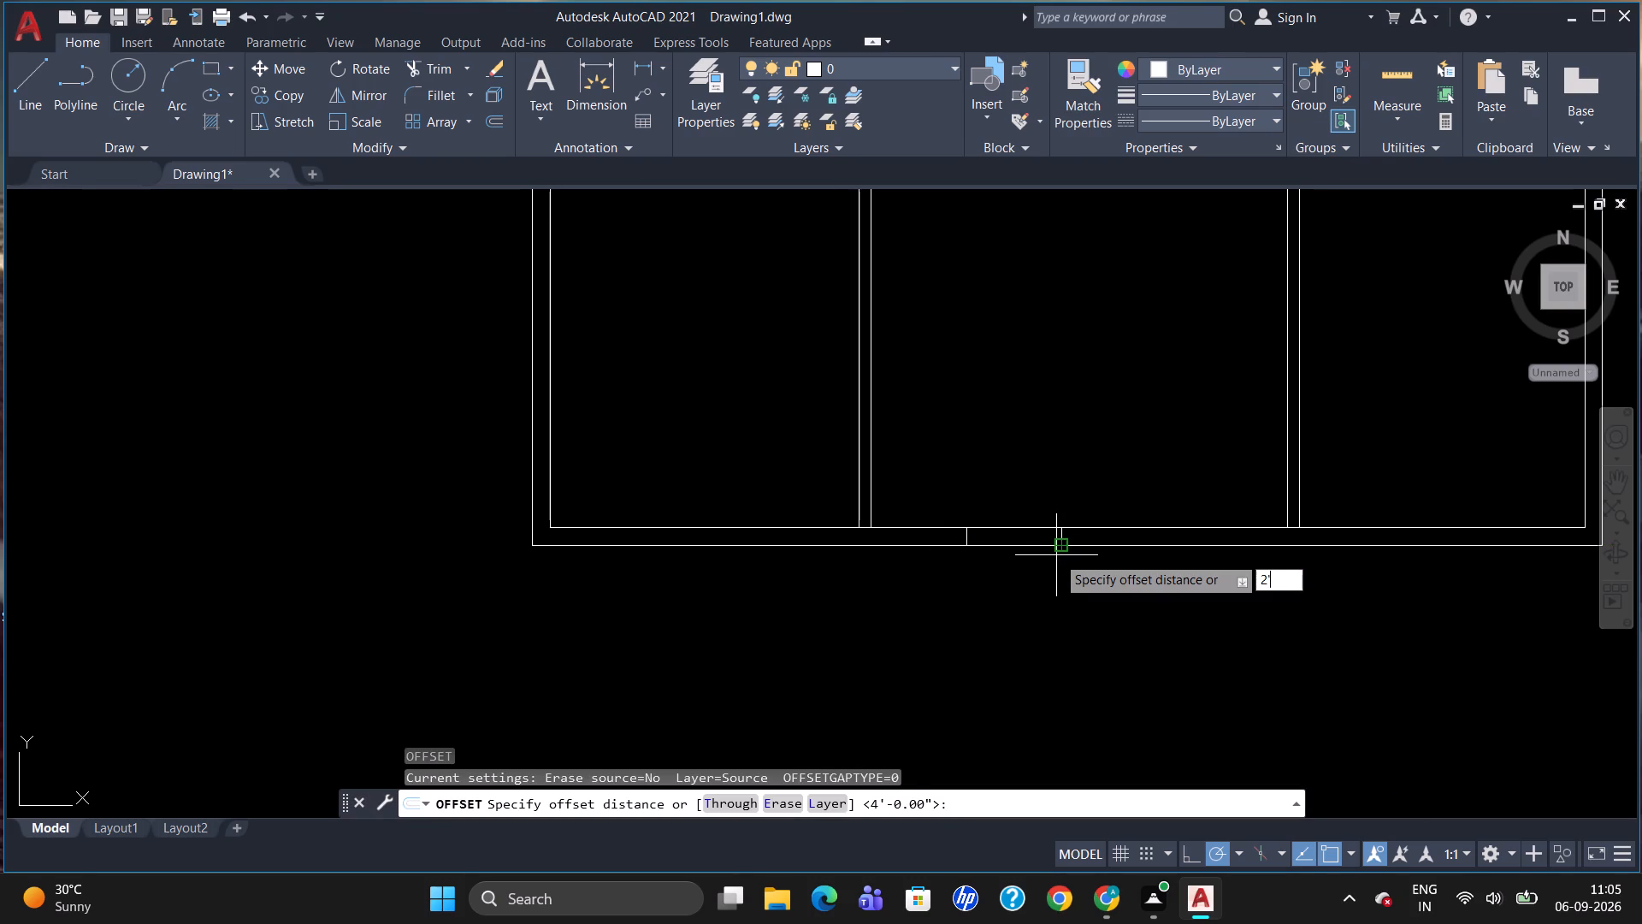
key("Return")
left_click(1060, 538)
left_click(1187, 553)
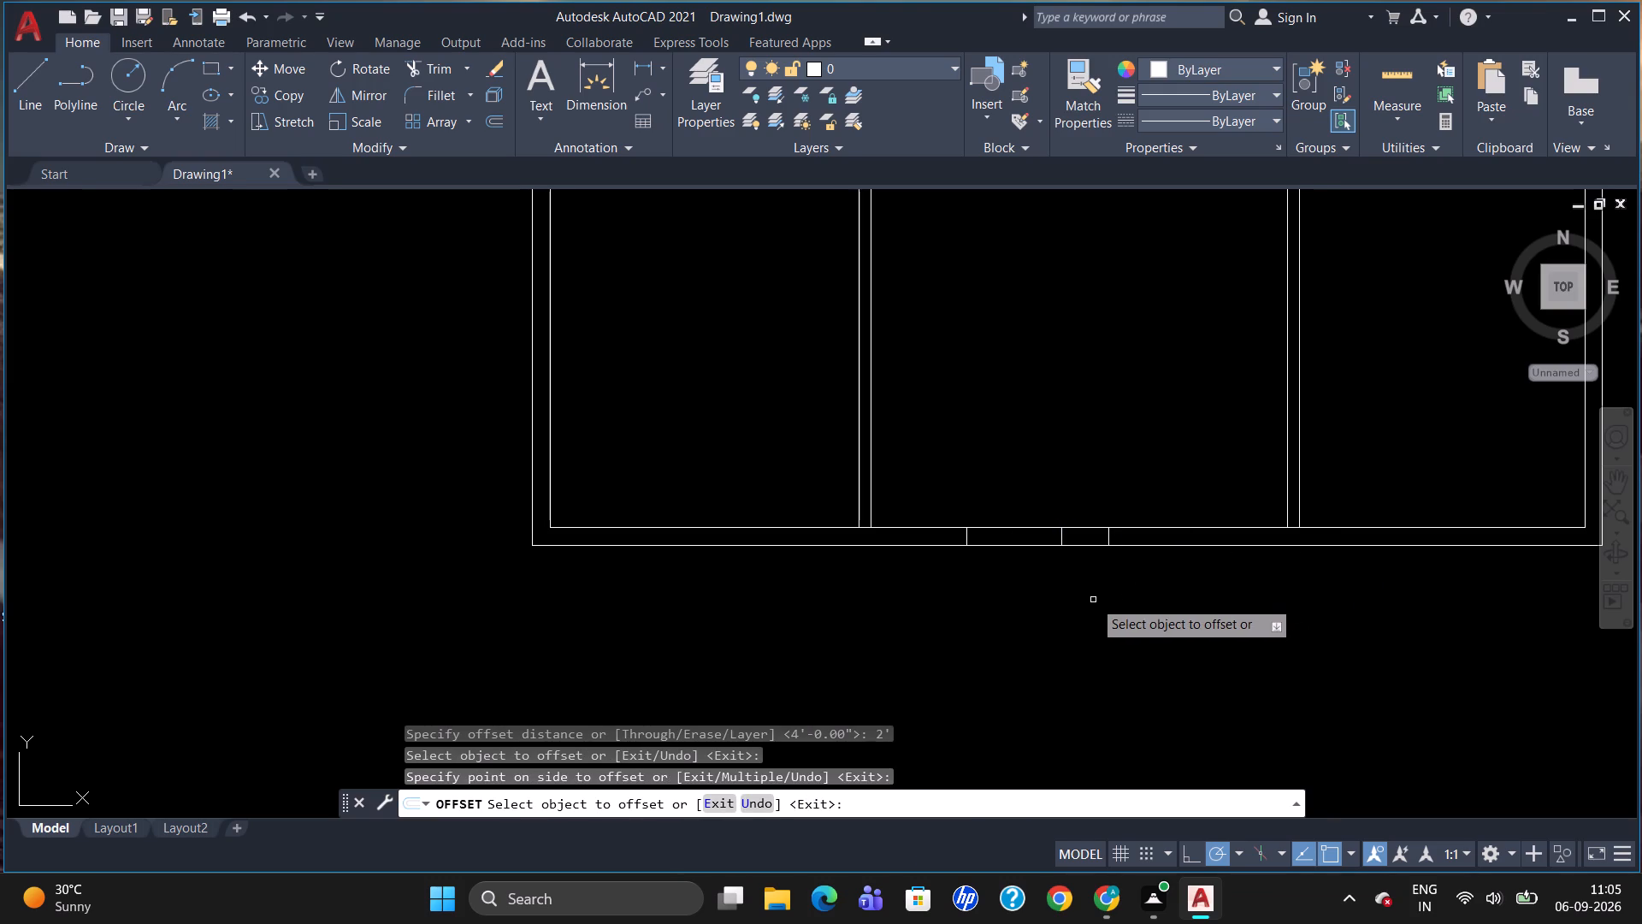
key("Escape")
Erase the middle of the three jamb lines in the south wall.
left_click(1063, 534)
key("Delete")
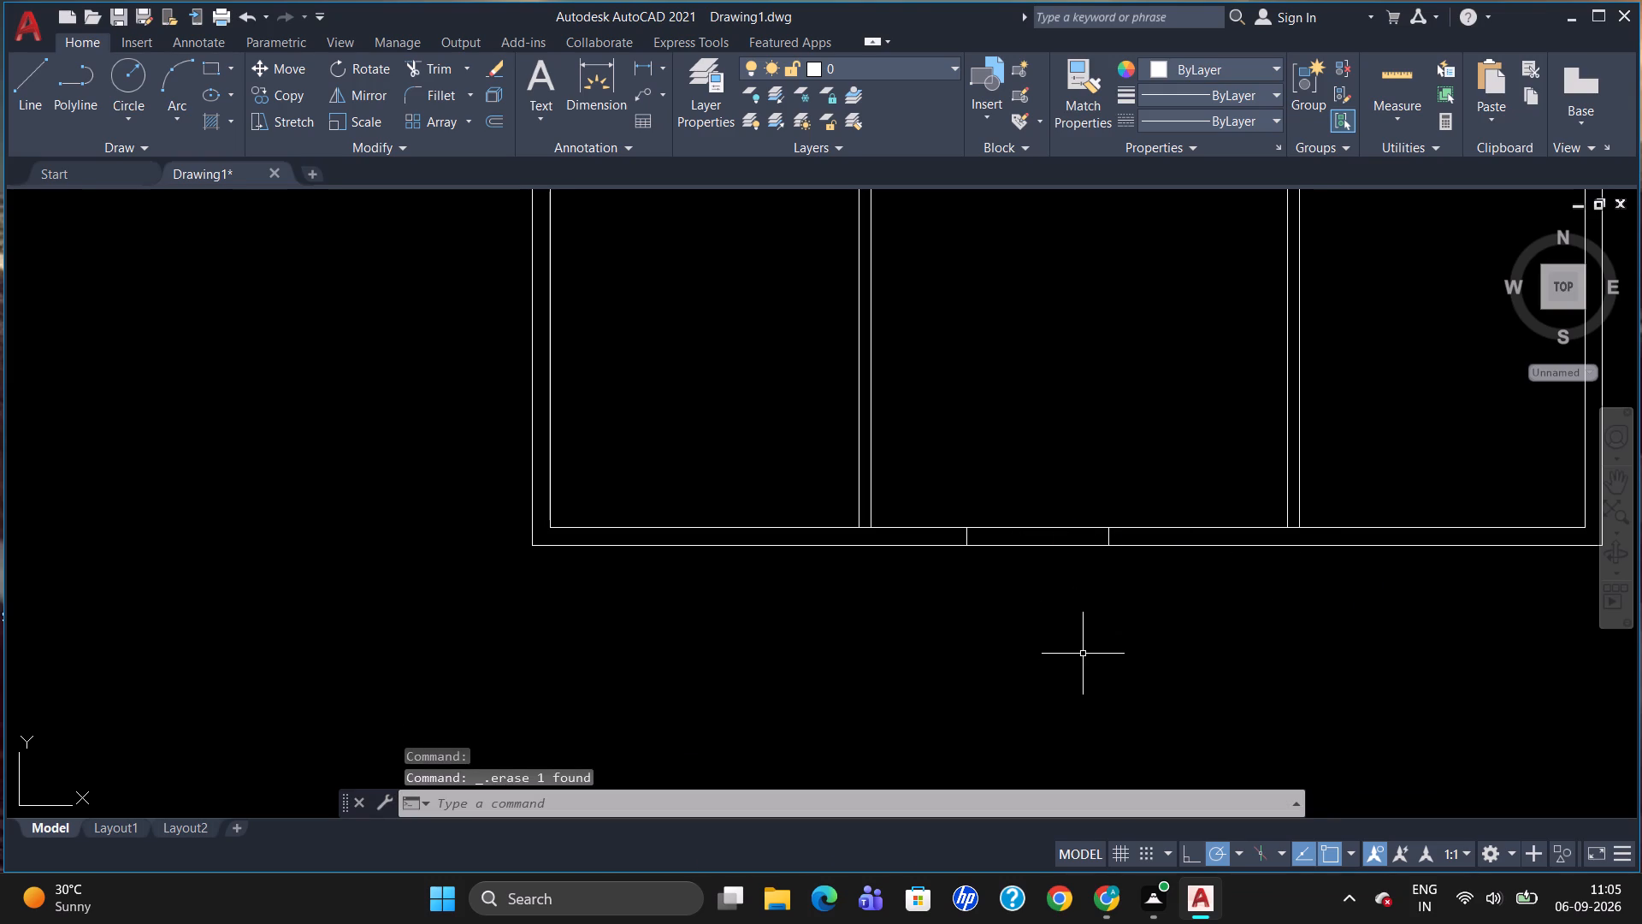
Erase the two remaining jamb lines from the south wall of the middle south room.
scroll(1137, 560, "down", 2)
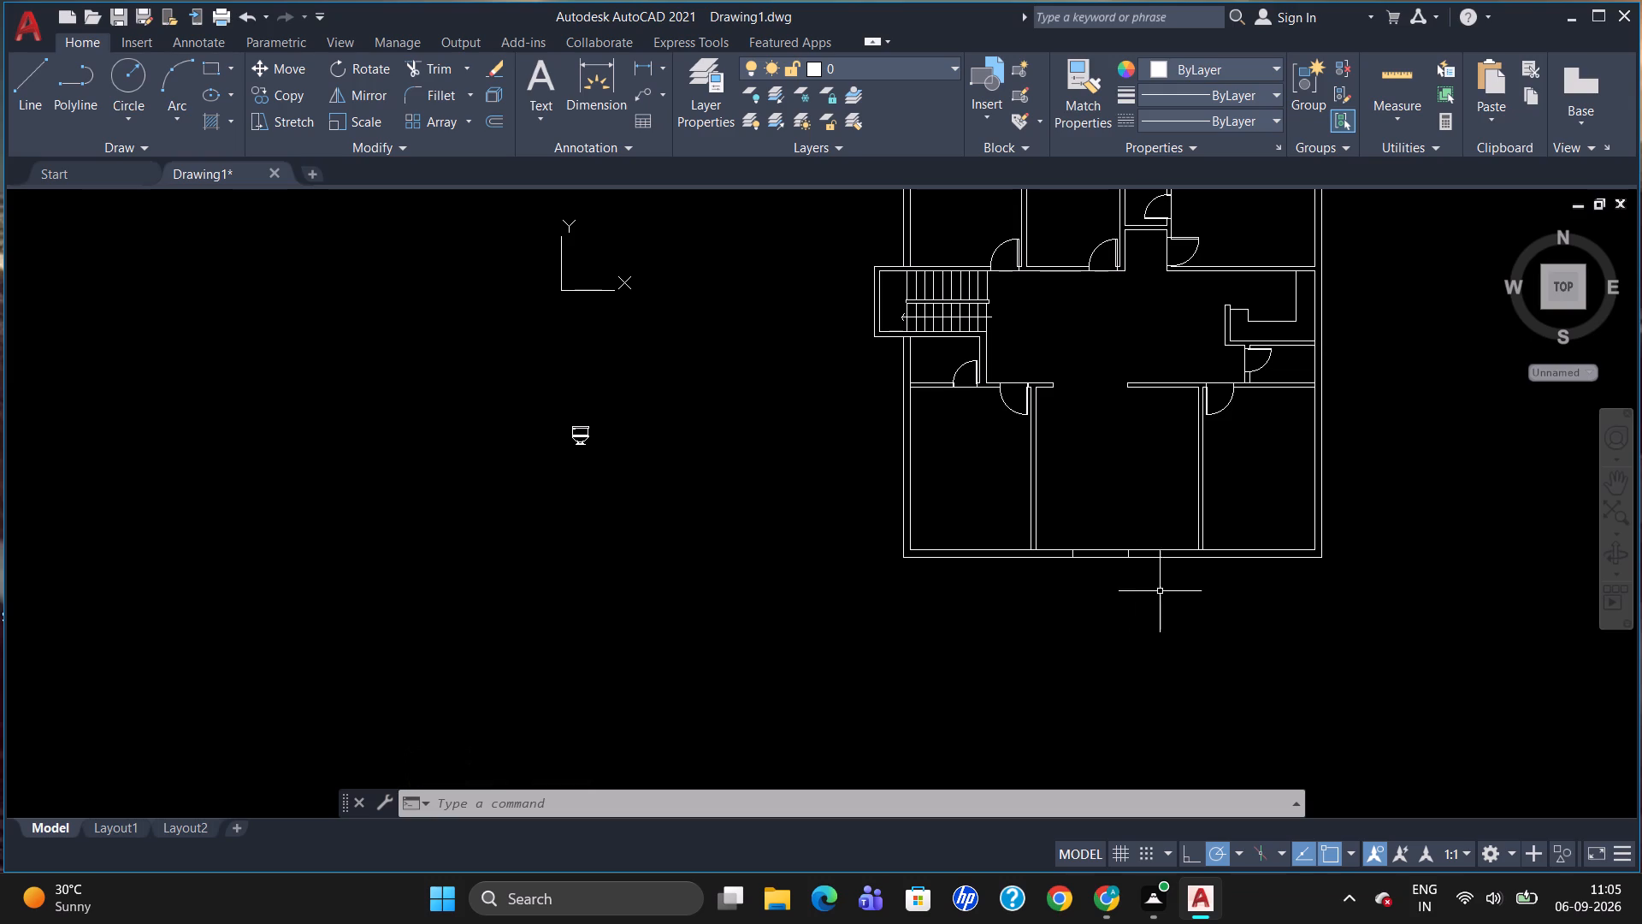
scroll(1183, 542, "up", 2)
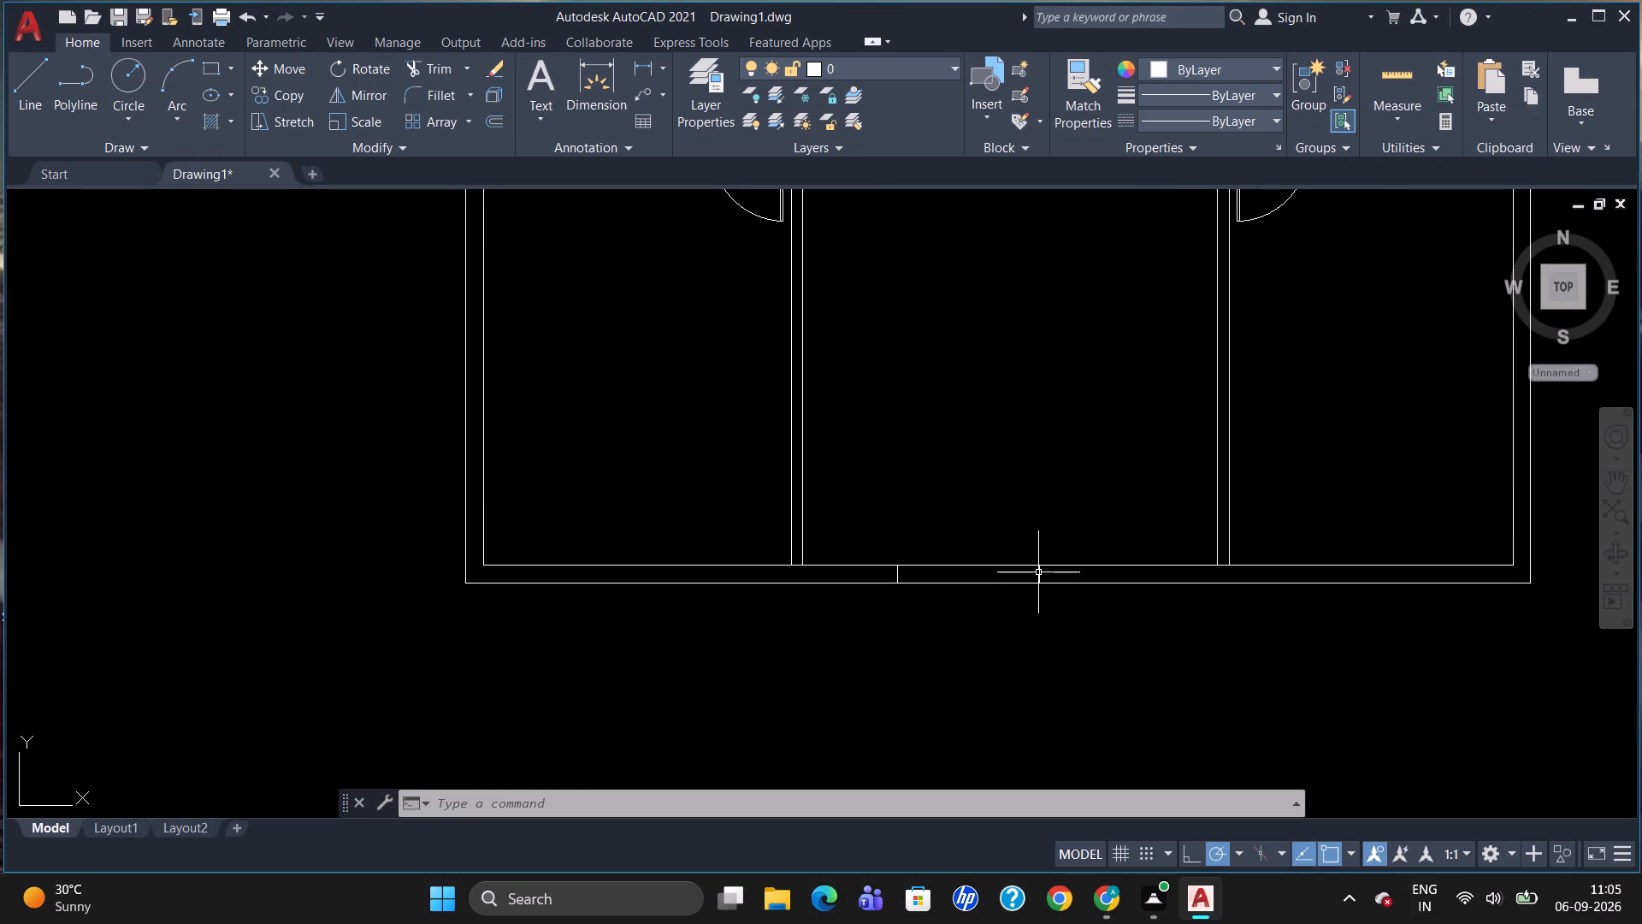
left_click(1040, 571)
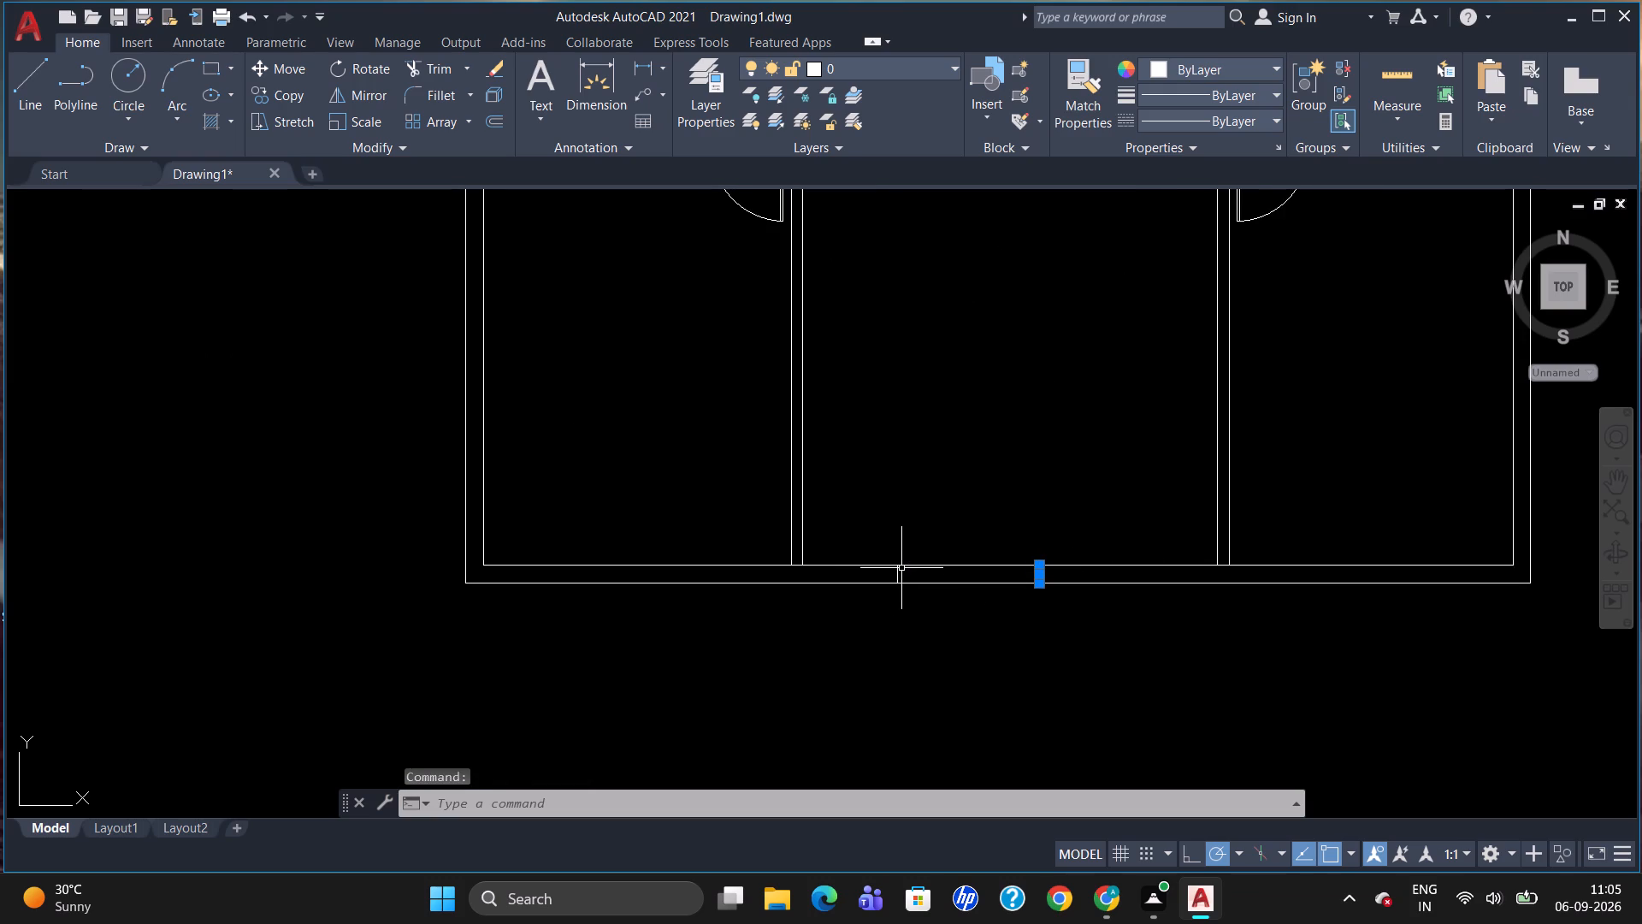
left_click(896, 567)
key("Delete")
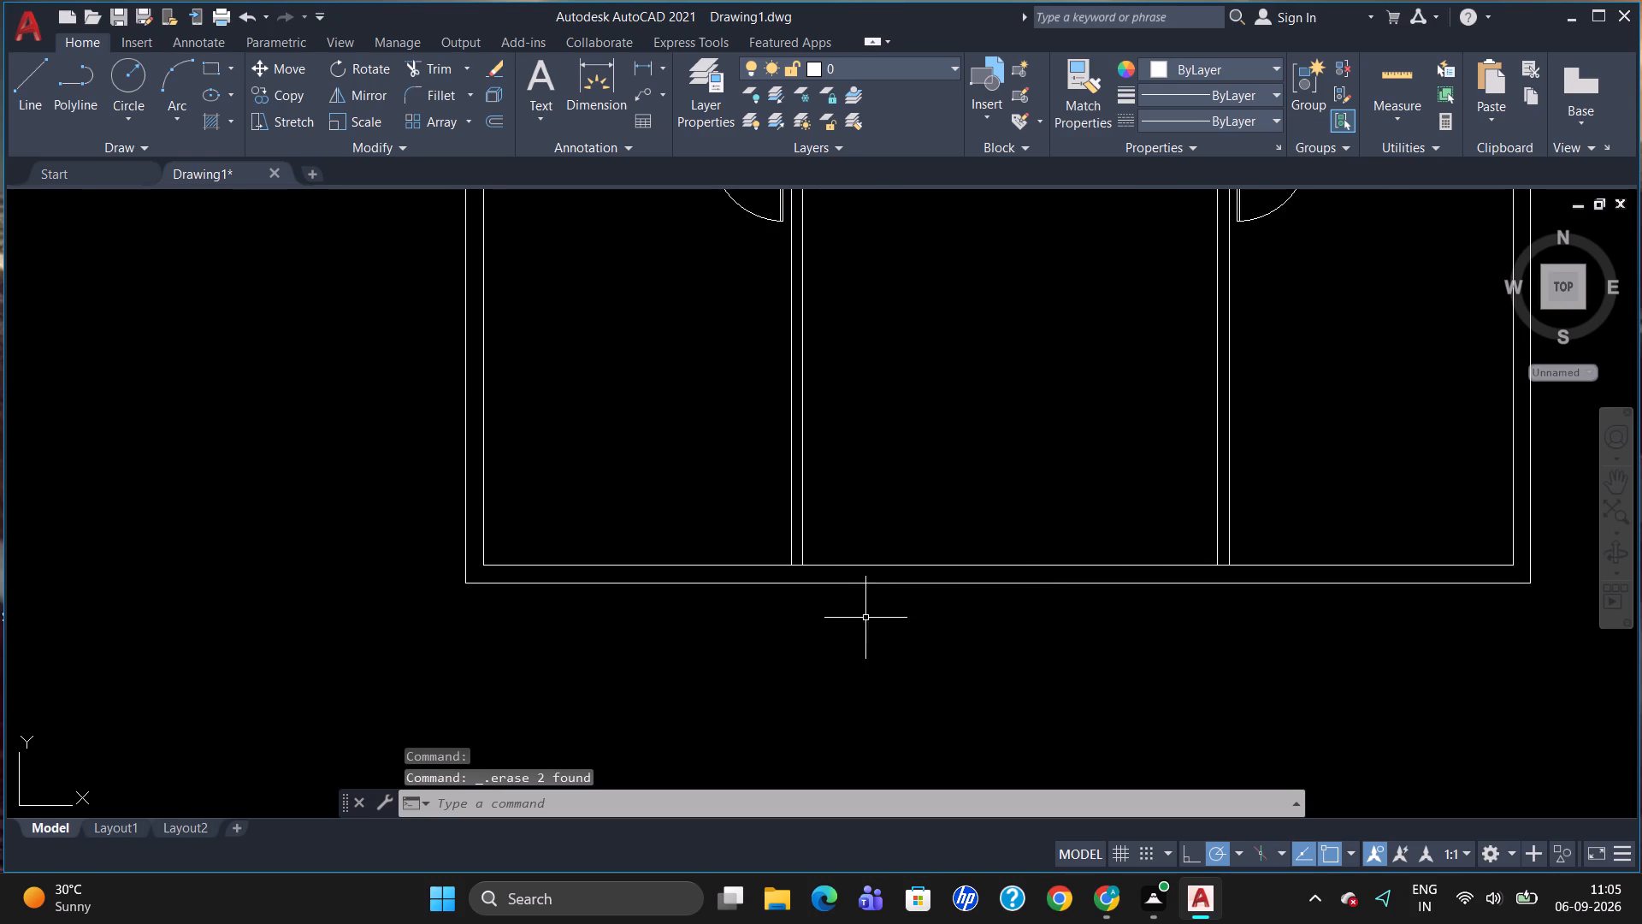
Draw a jamb line across the south wall, tracked 5' east of the middle south room's west partition corner.
key("l")
key("Return")
type("TK")
key("Return")
left_click_drag(807, 565, 815, 565)
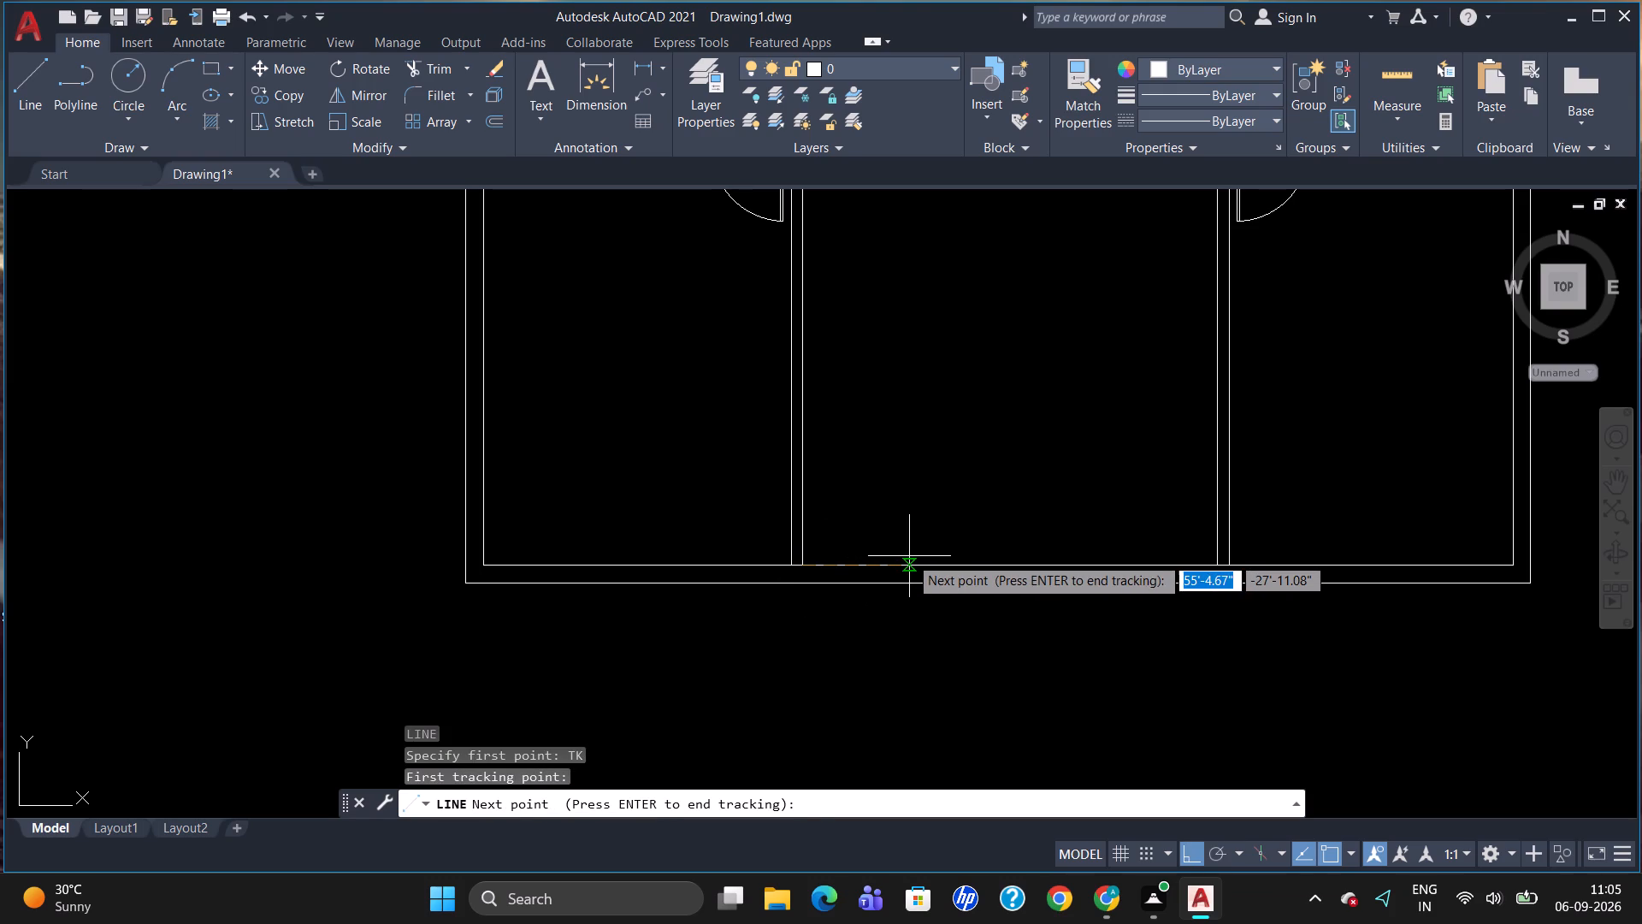
key("5")
key("apostrophe")
key("Return")
key("Return")
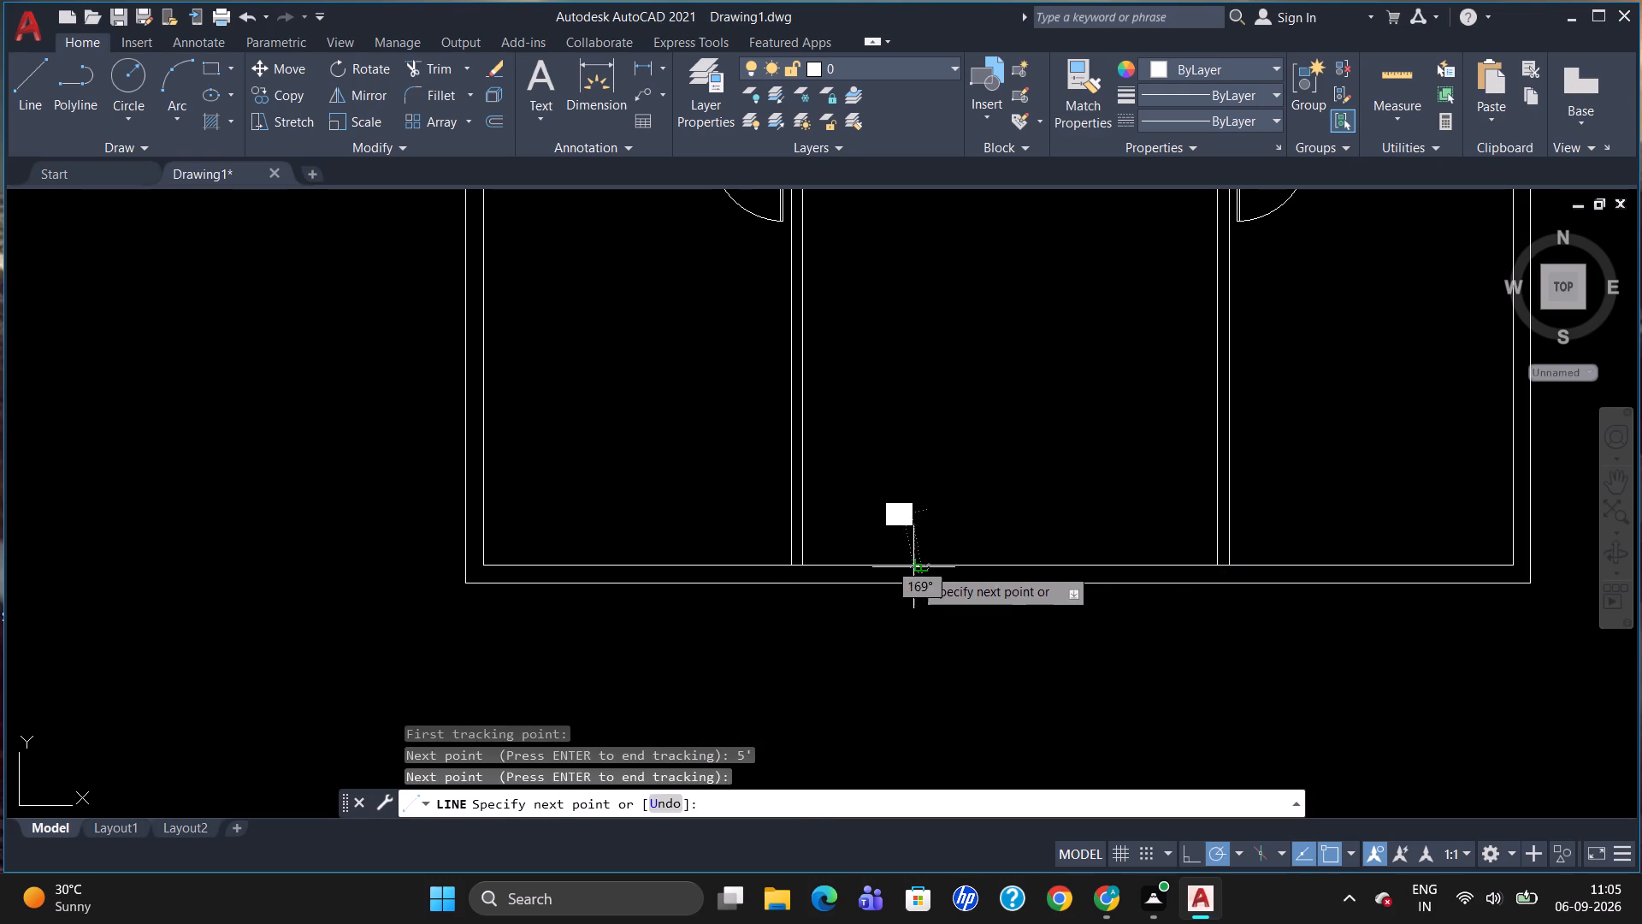
left_click(918, 588)
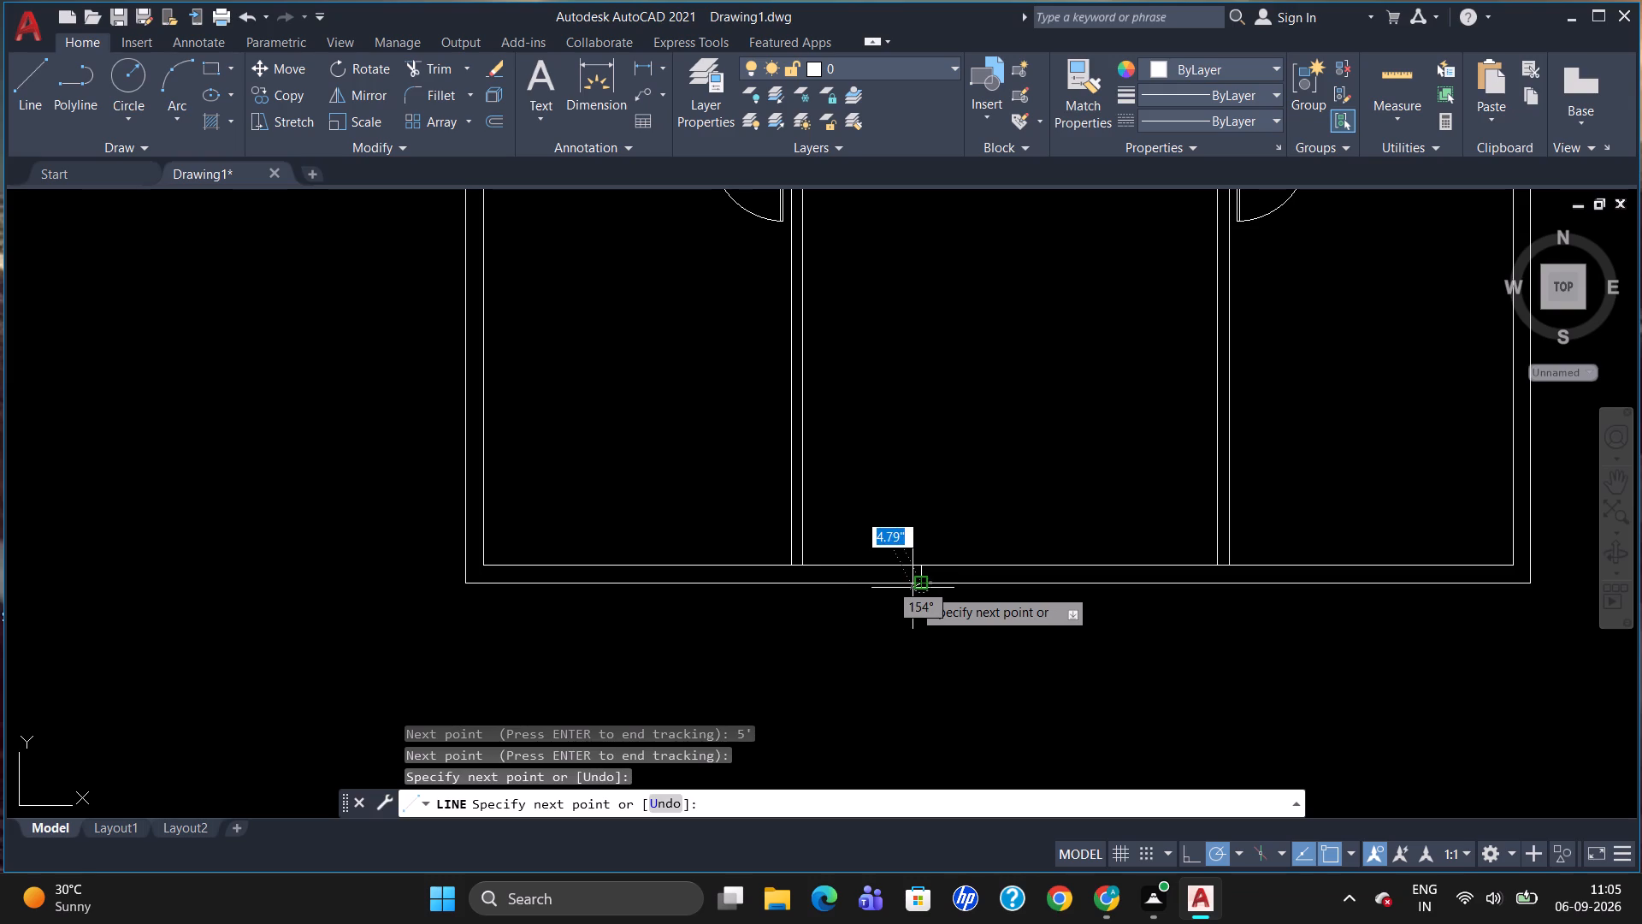
key("Escape")
Offset the new jamb line in the middle south room's south wall 6' east.
key("o")
key("Return")
type("6'")
key("Return")
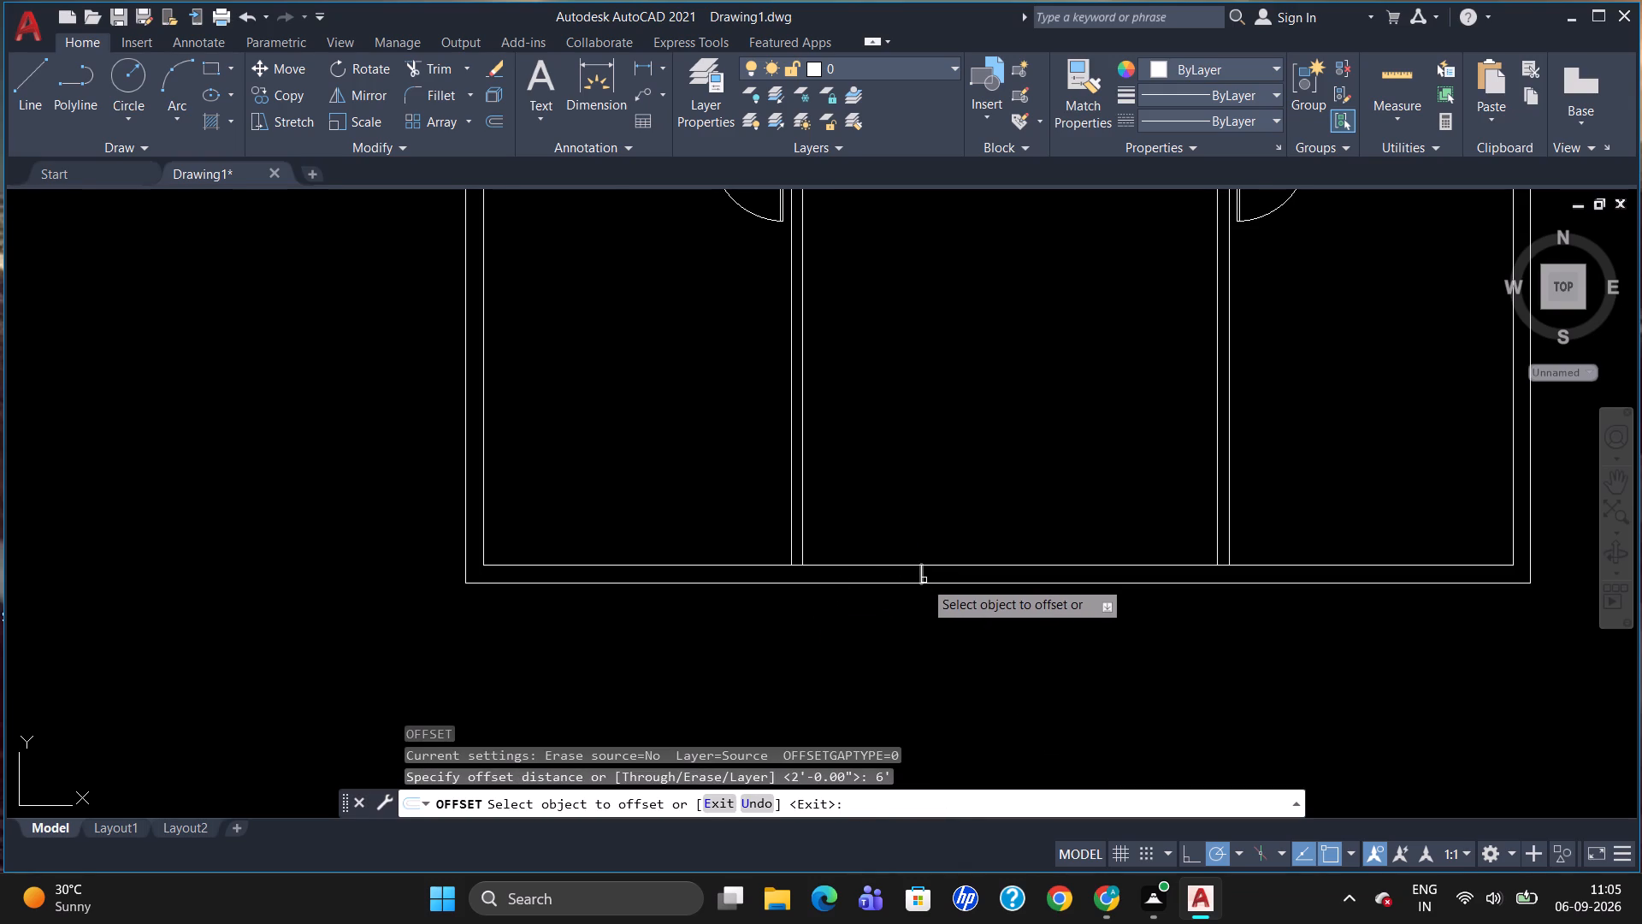
left_click(923, 576)
left_click(1046, 604)
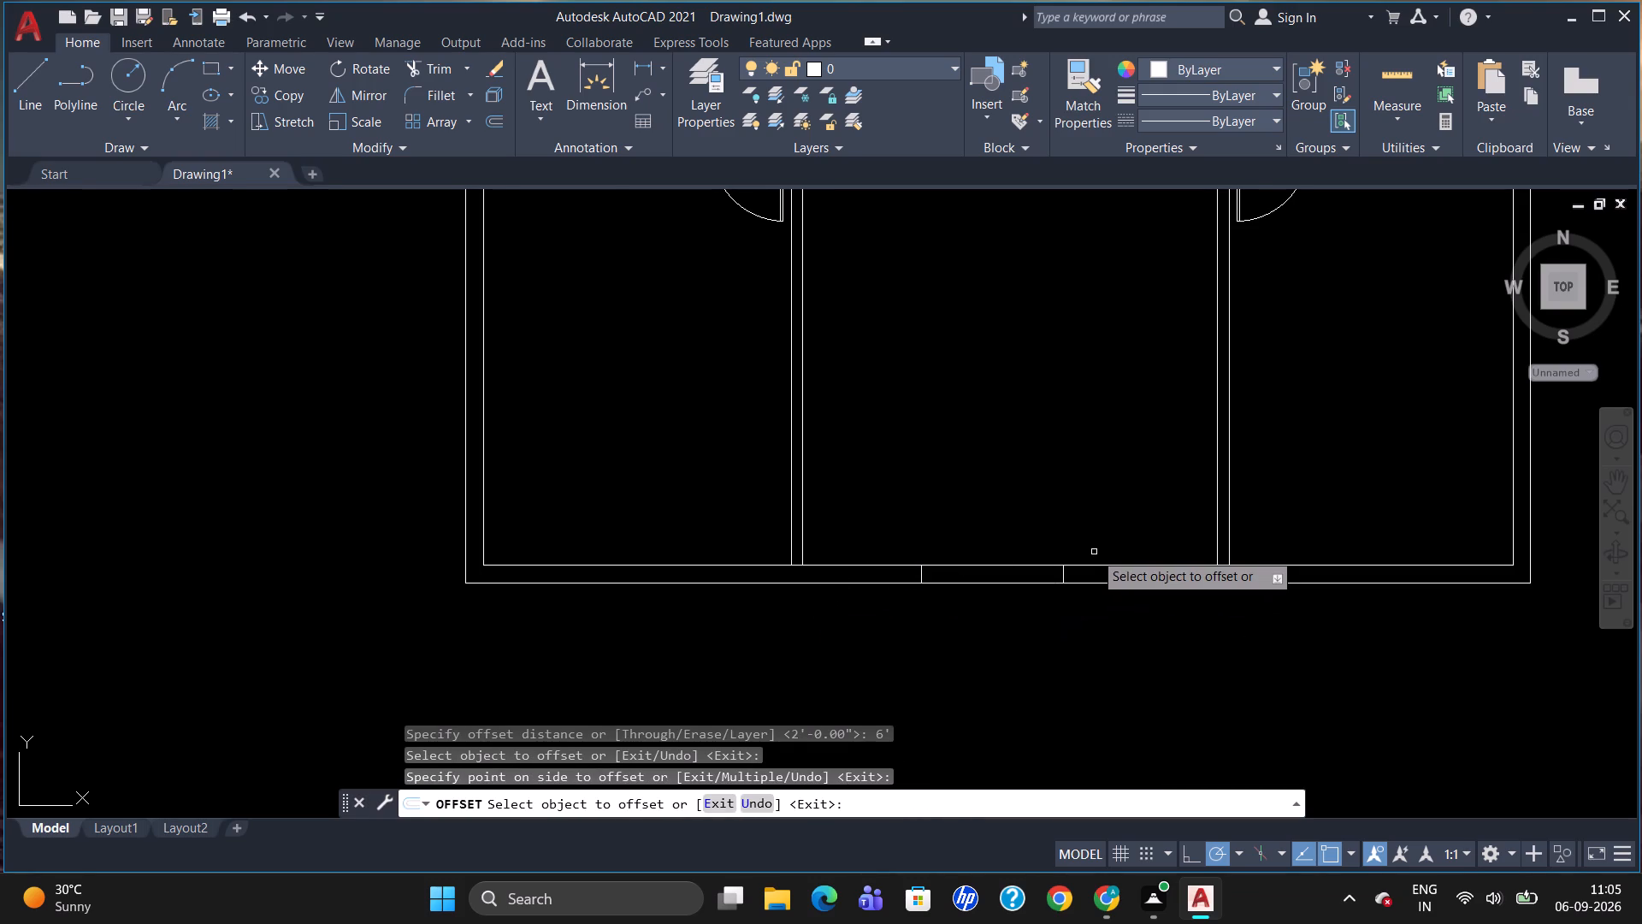
scroll(1096, 569, "down", 1)
scroll(1030, 636, "down", 1)
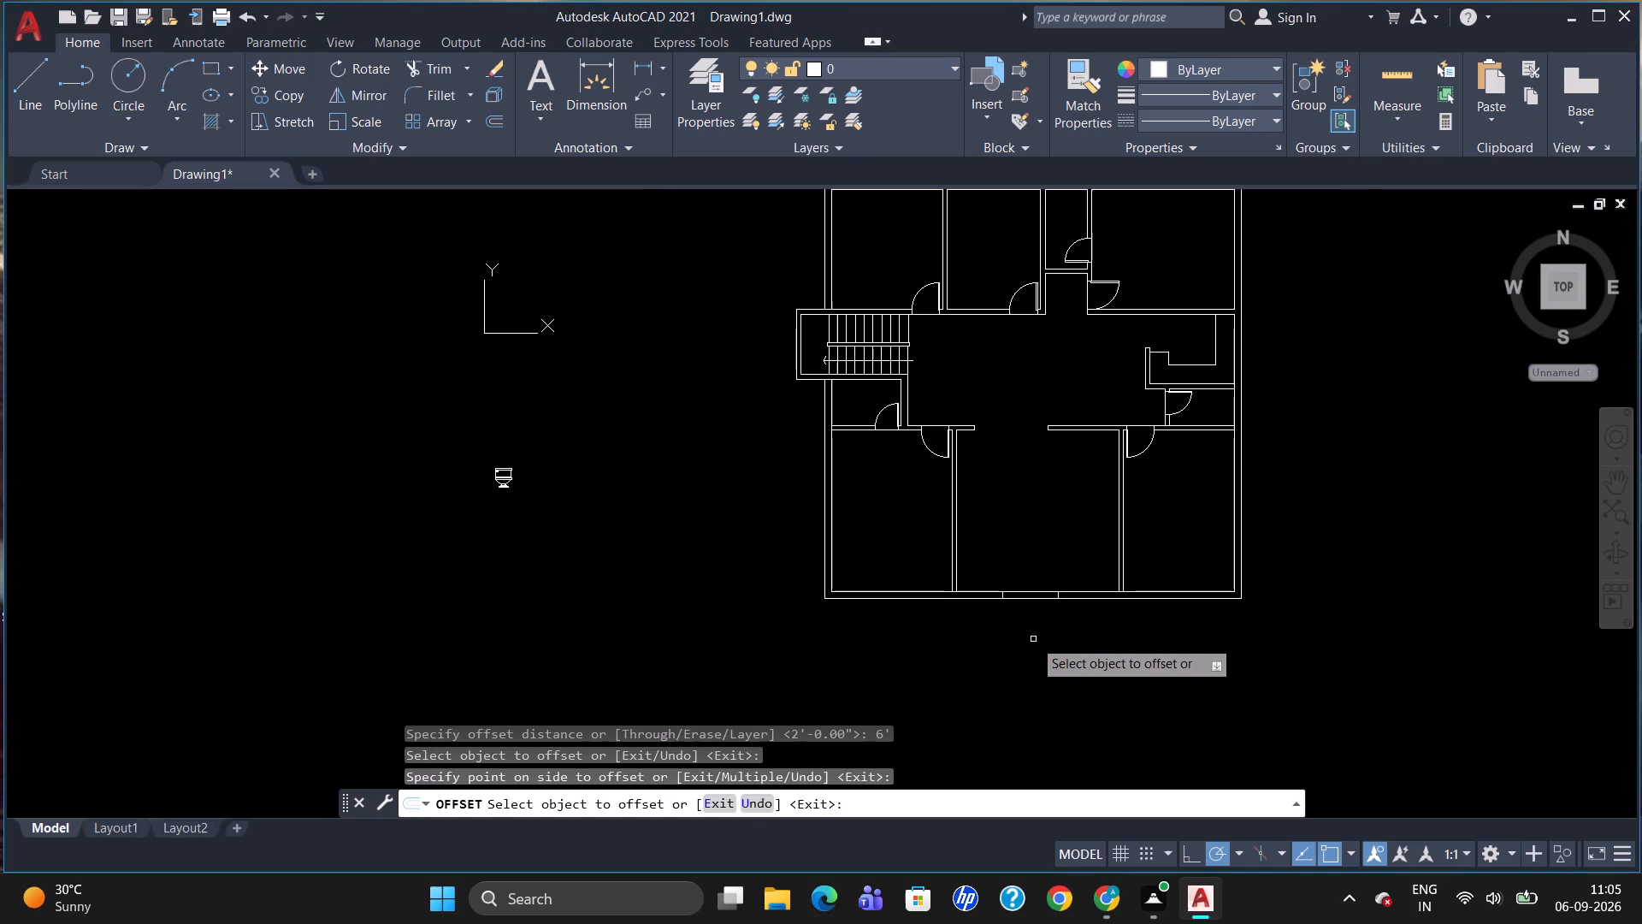
key("Escape")
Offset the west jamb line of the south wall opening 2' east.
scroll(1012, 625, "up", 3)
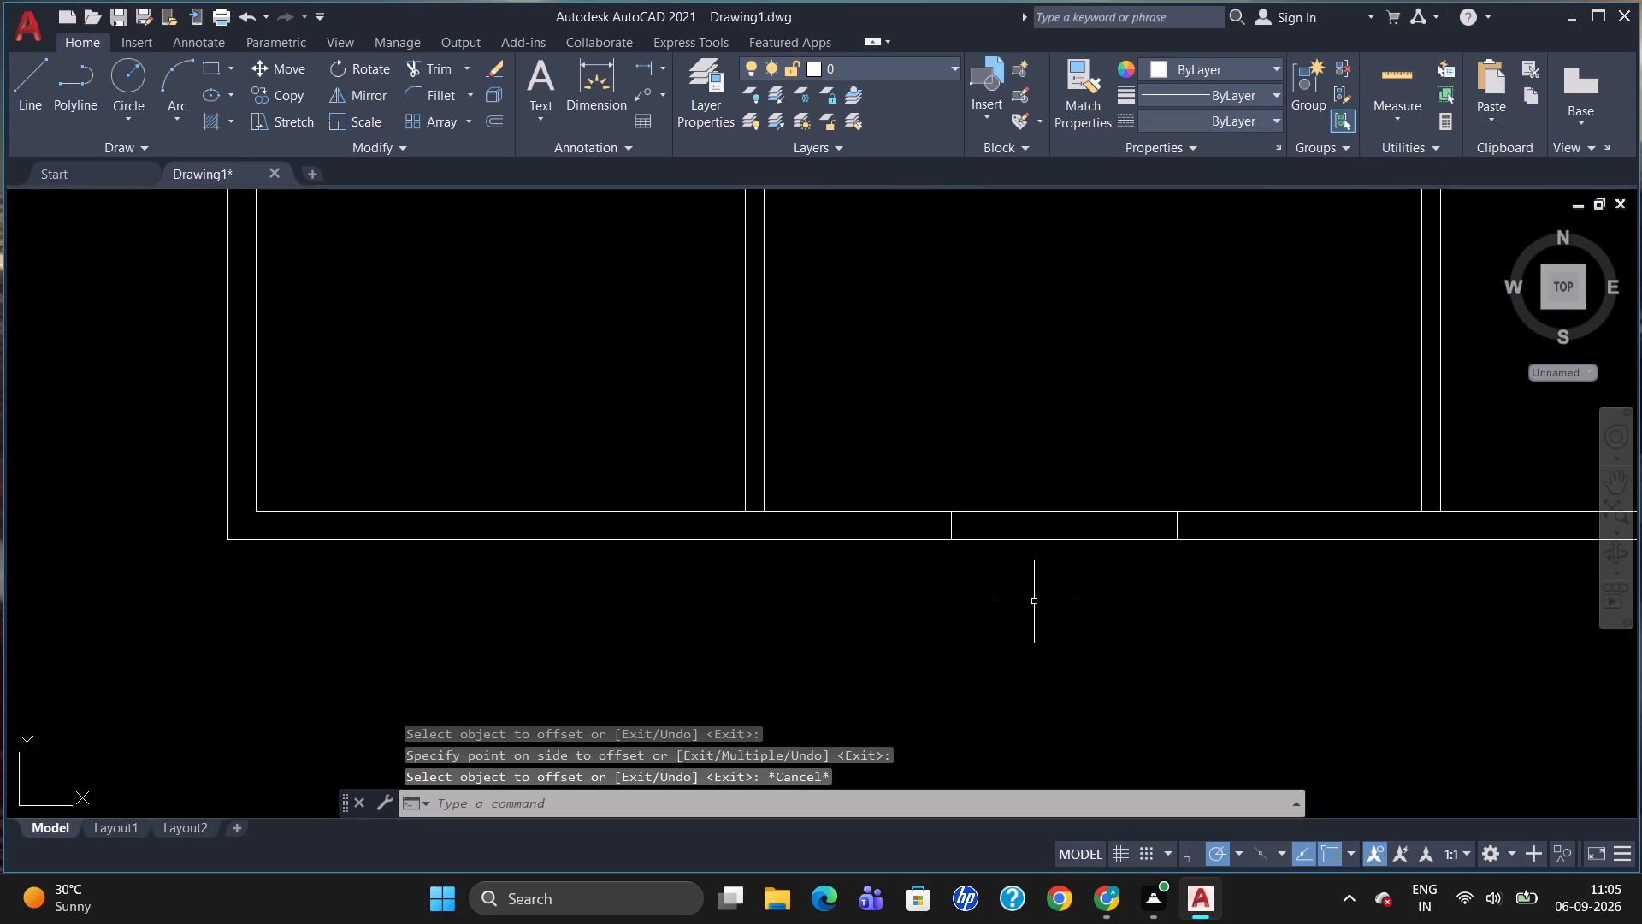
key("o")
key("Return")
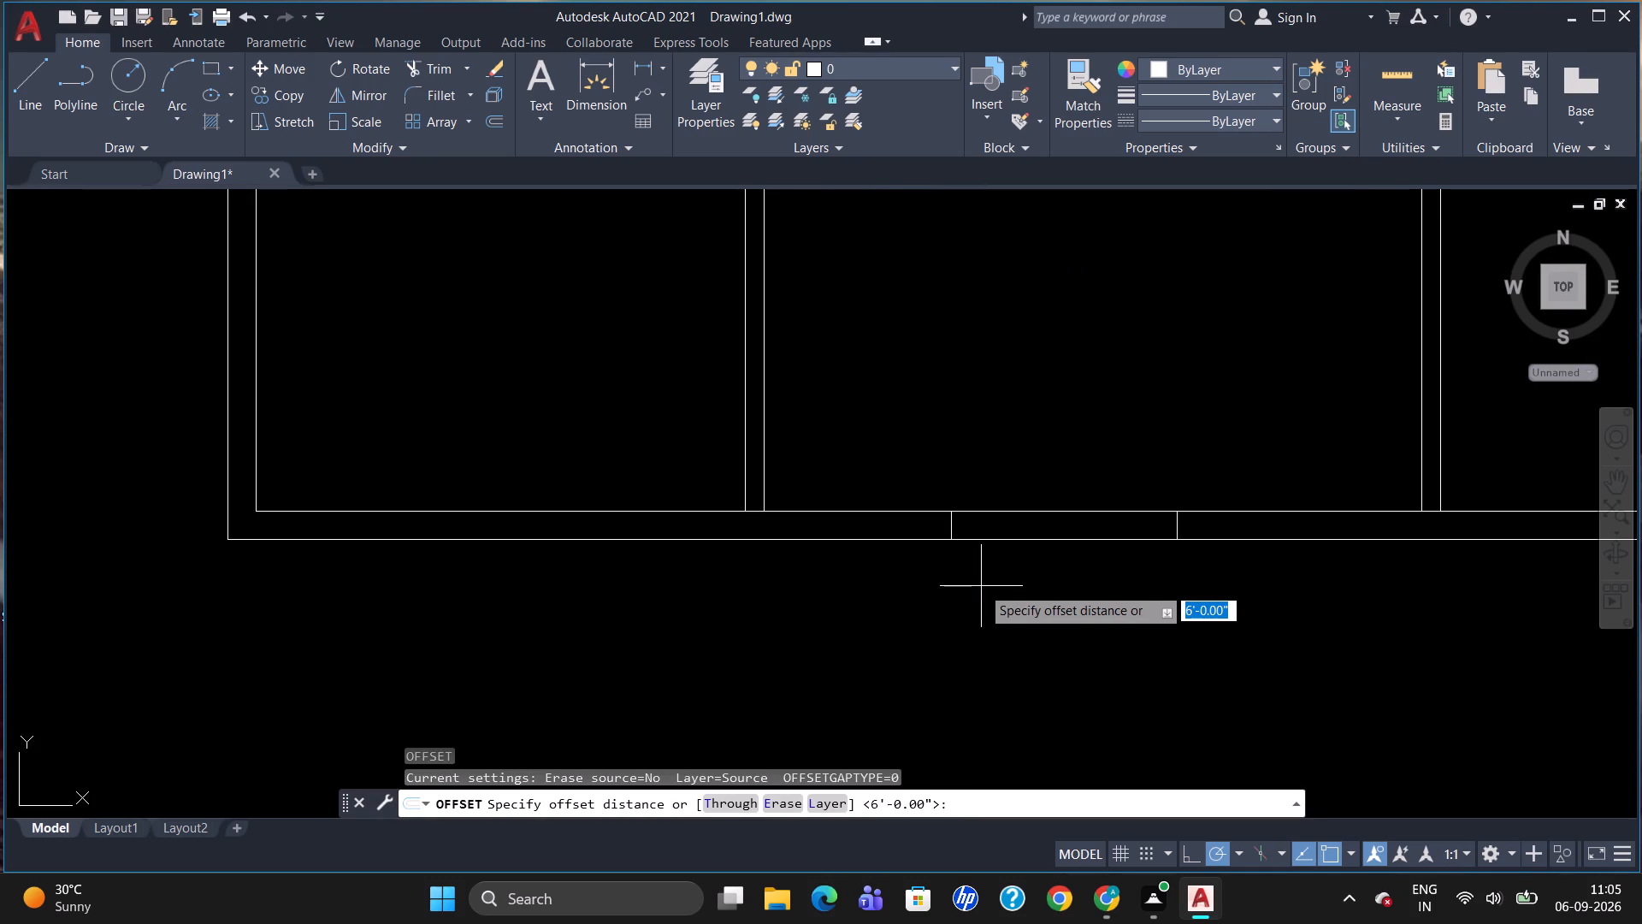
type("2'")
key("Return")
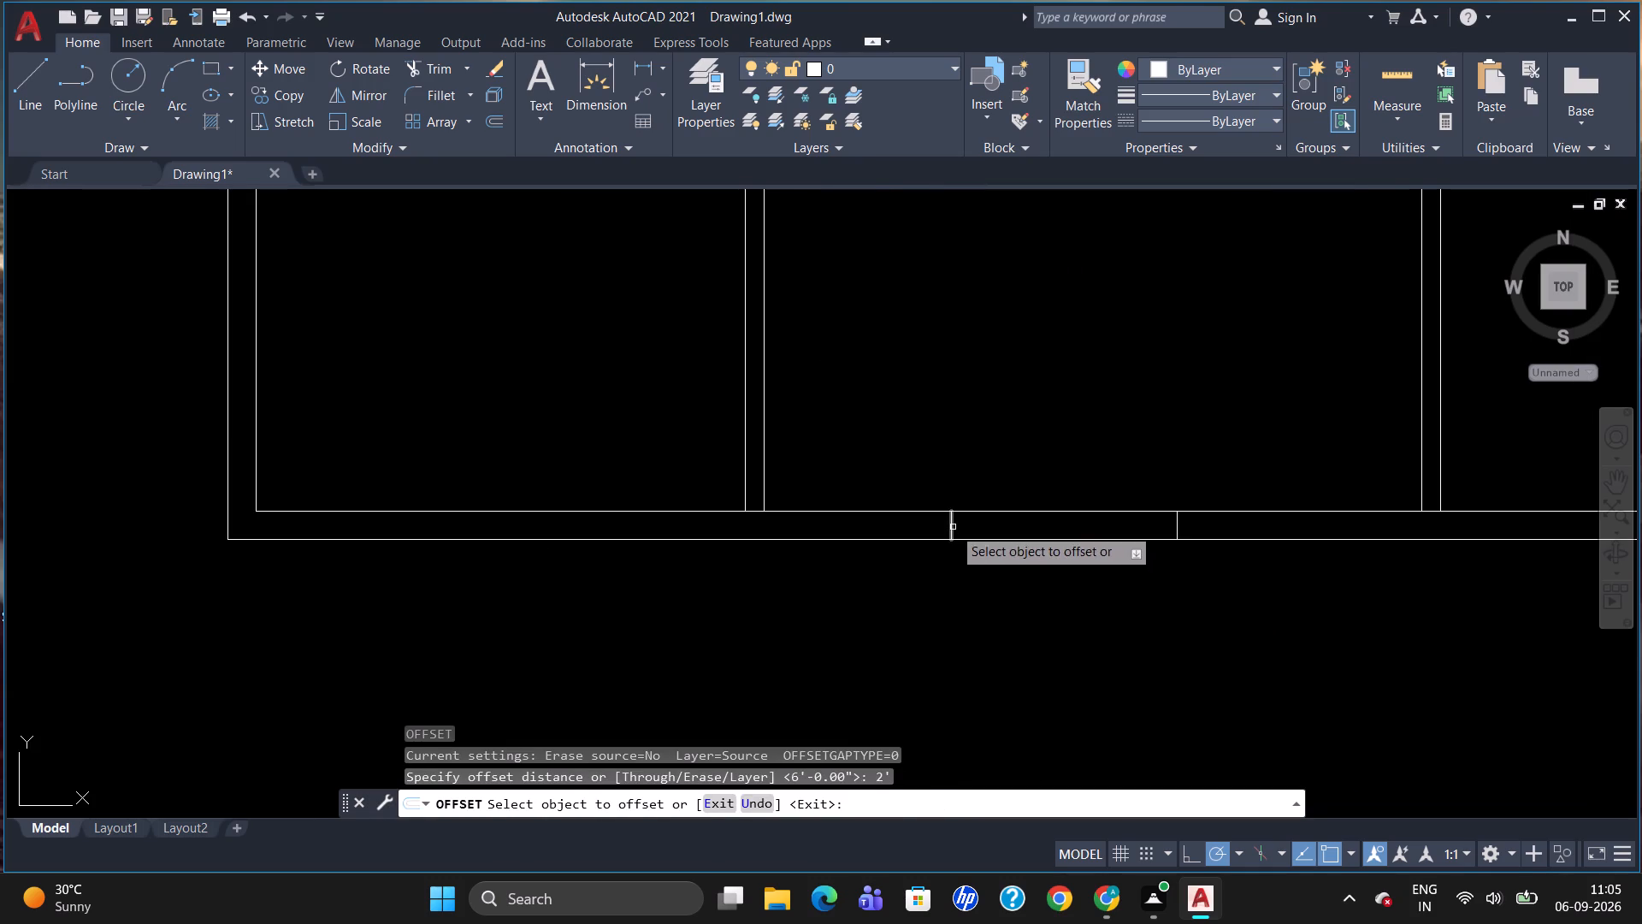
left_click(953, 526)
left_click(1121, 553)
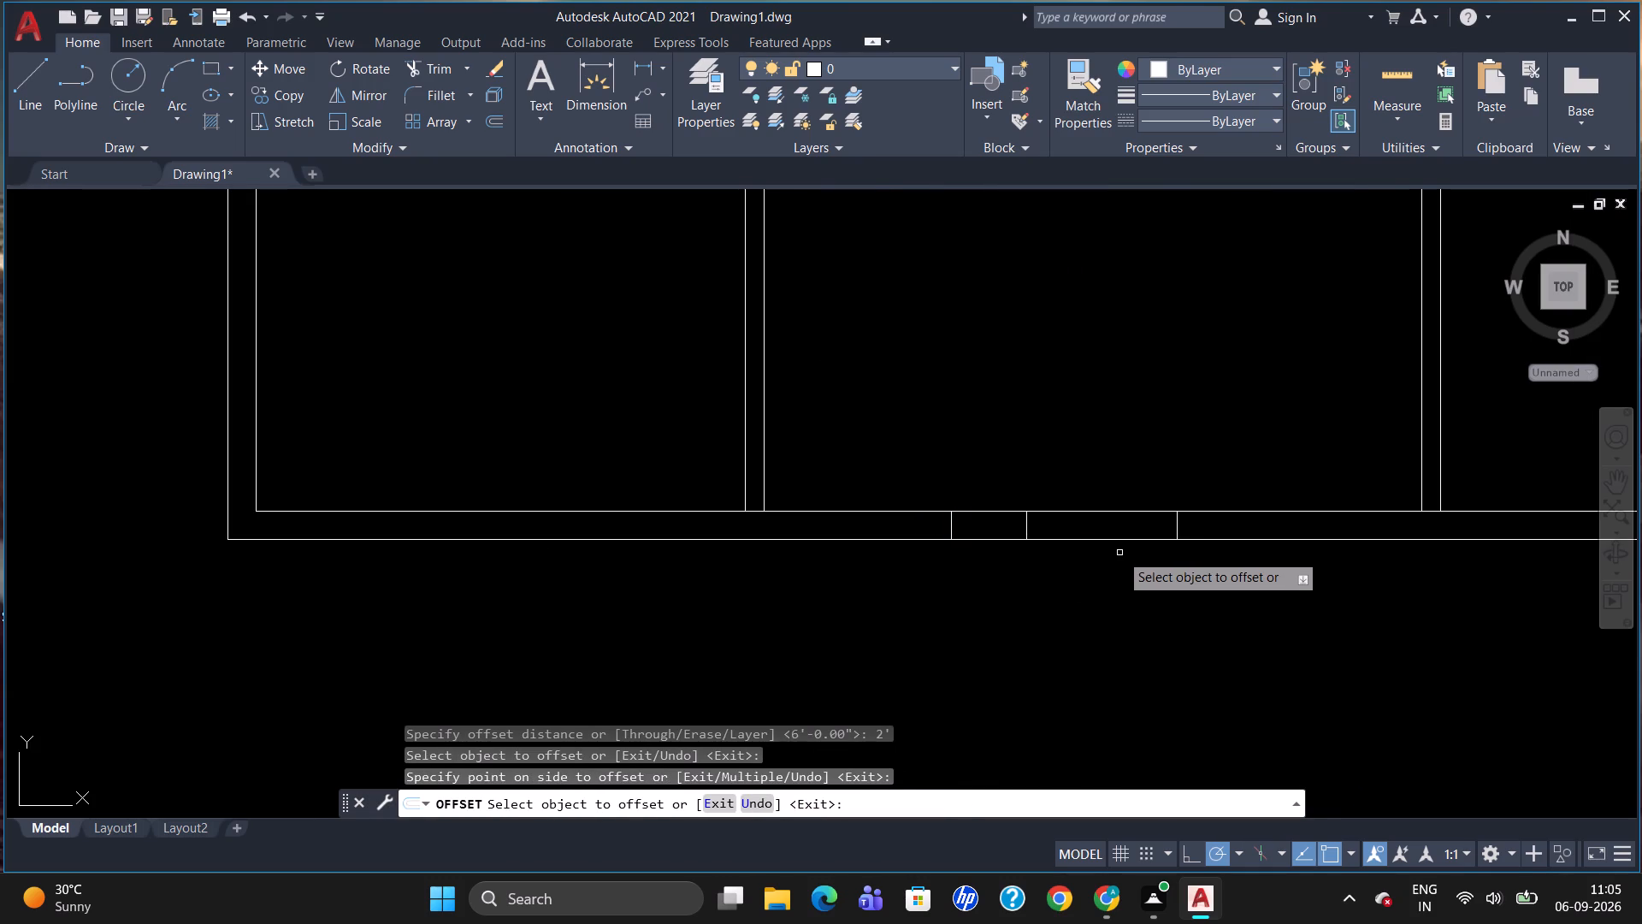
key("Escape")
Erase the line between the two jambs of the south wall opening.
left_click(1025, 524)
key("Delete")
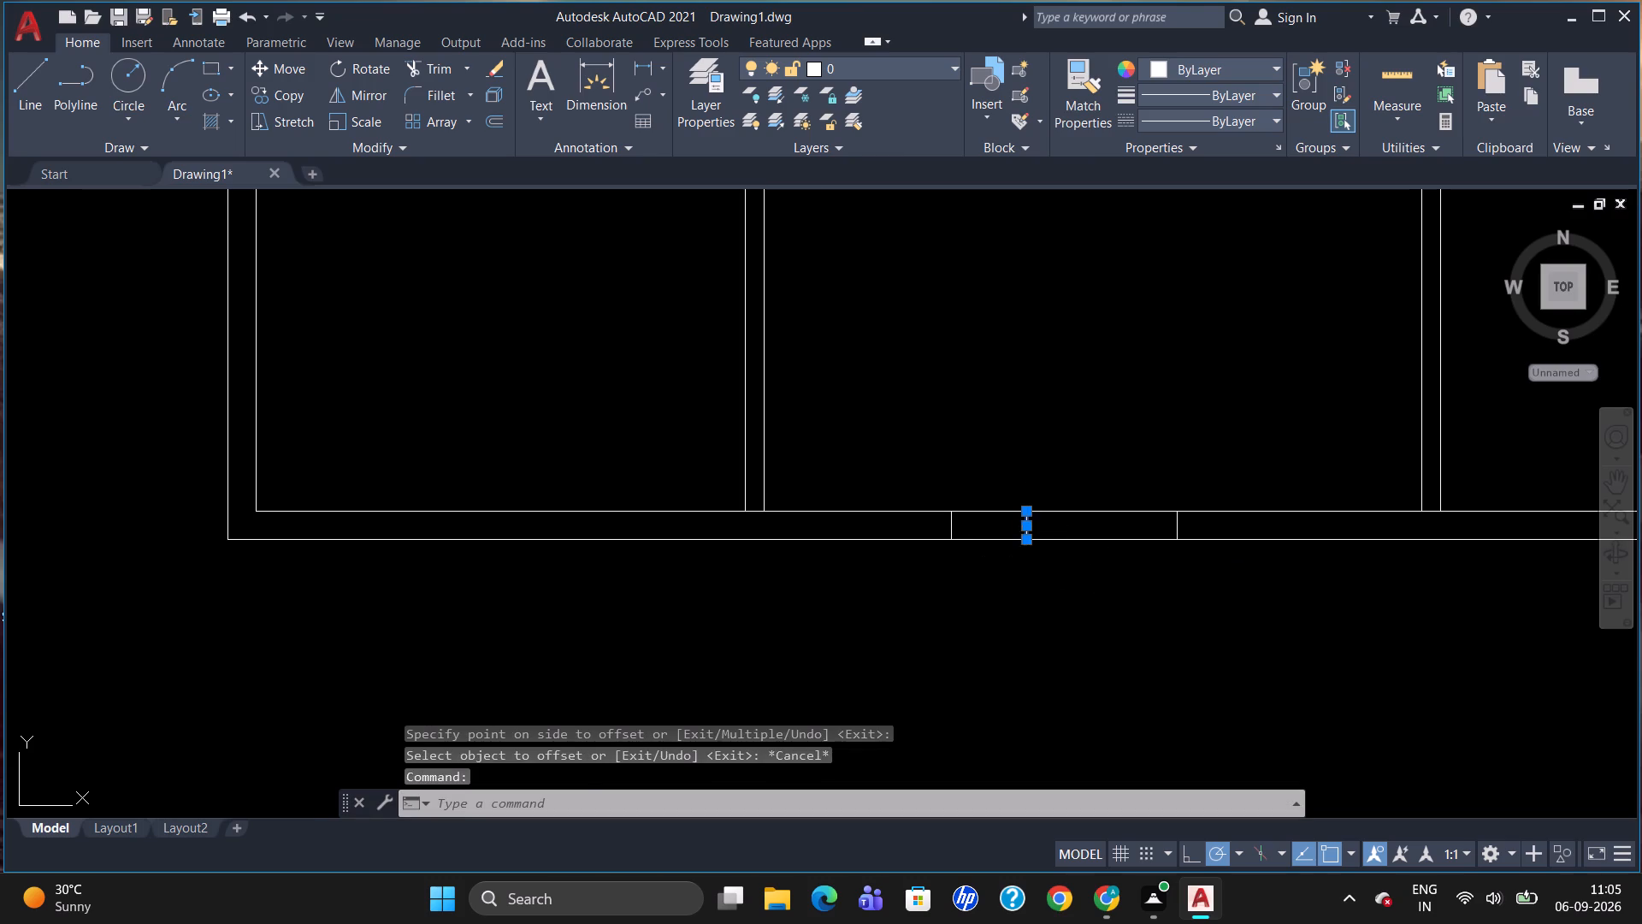
Offset the west jamb line of the south wall opening 3' east to mark the opening's centre.
key("o")
key("Return")
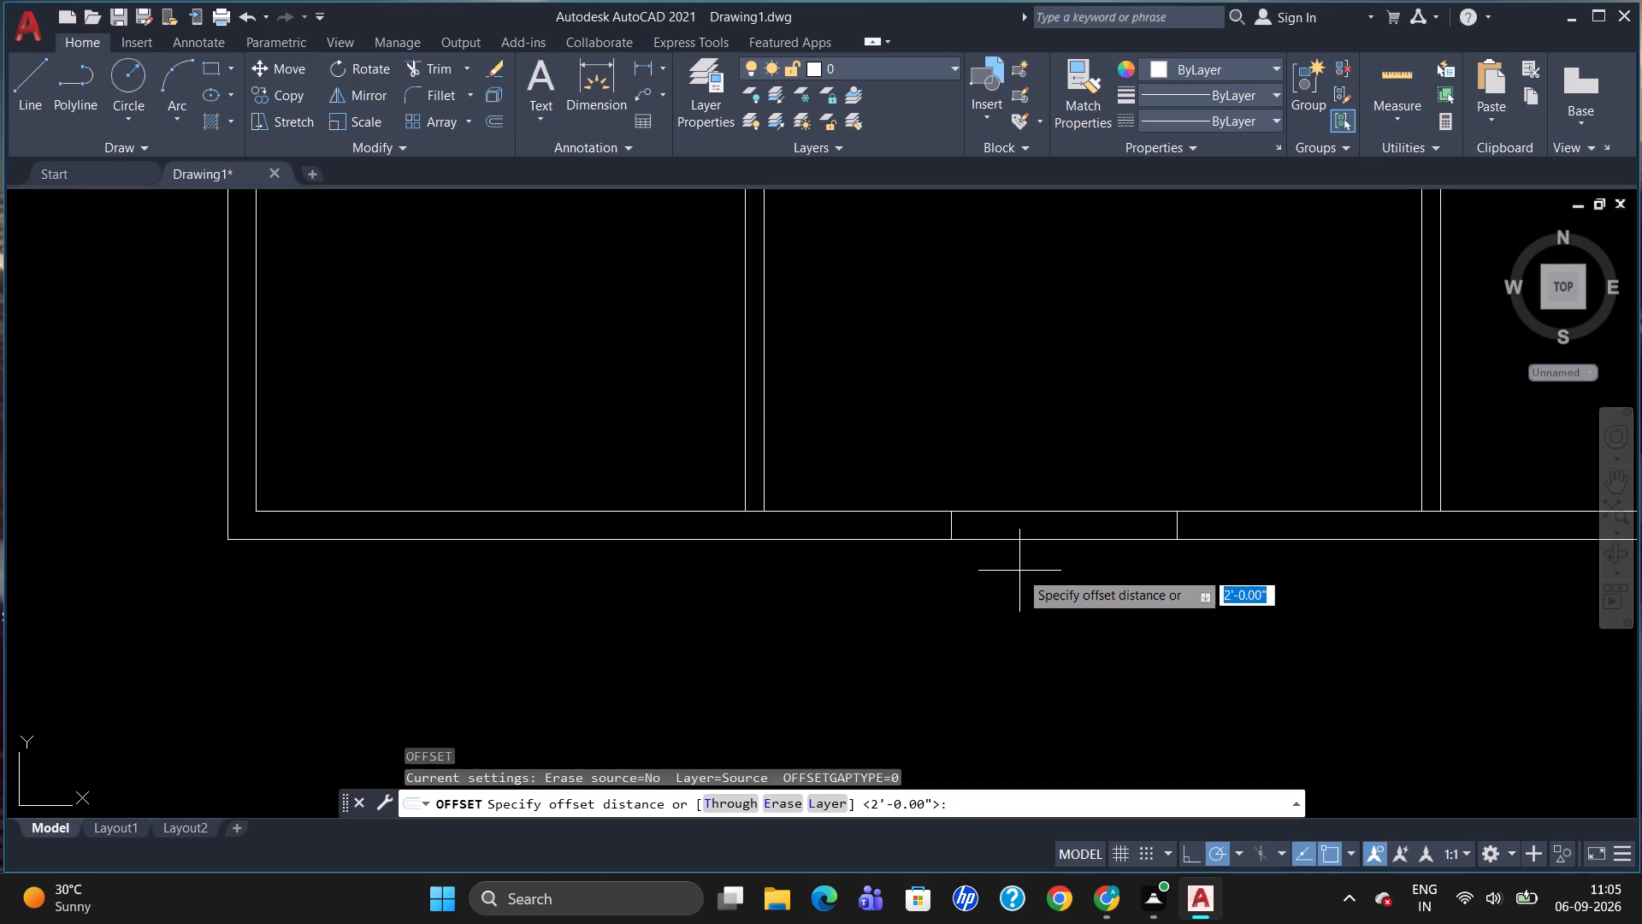
type("3'")
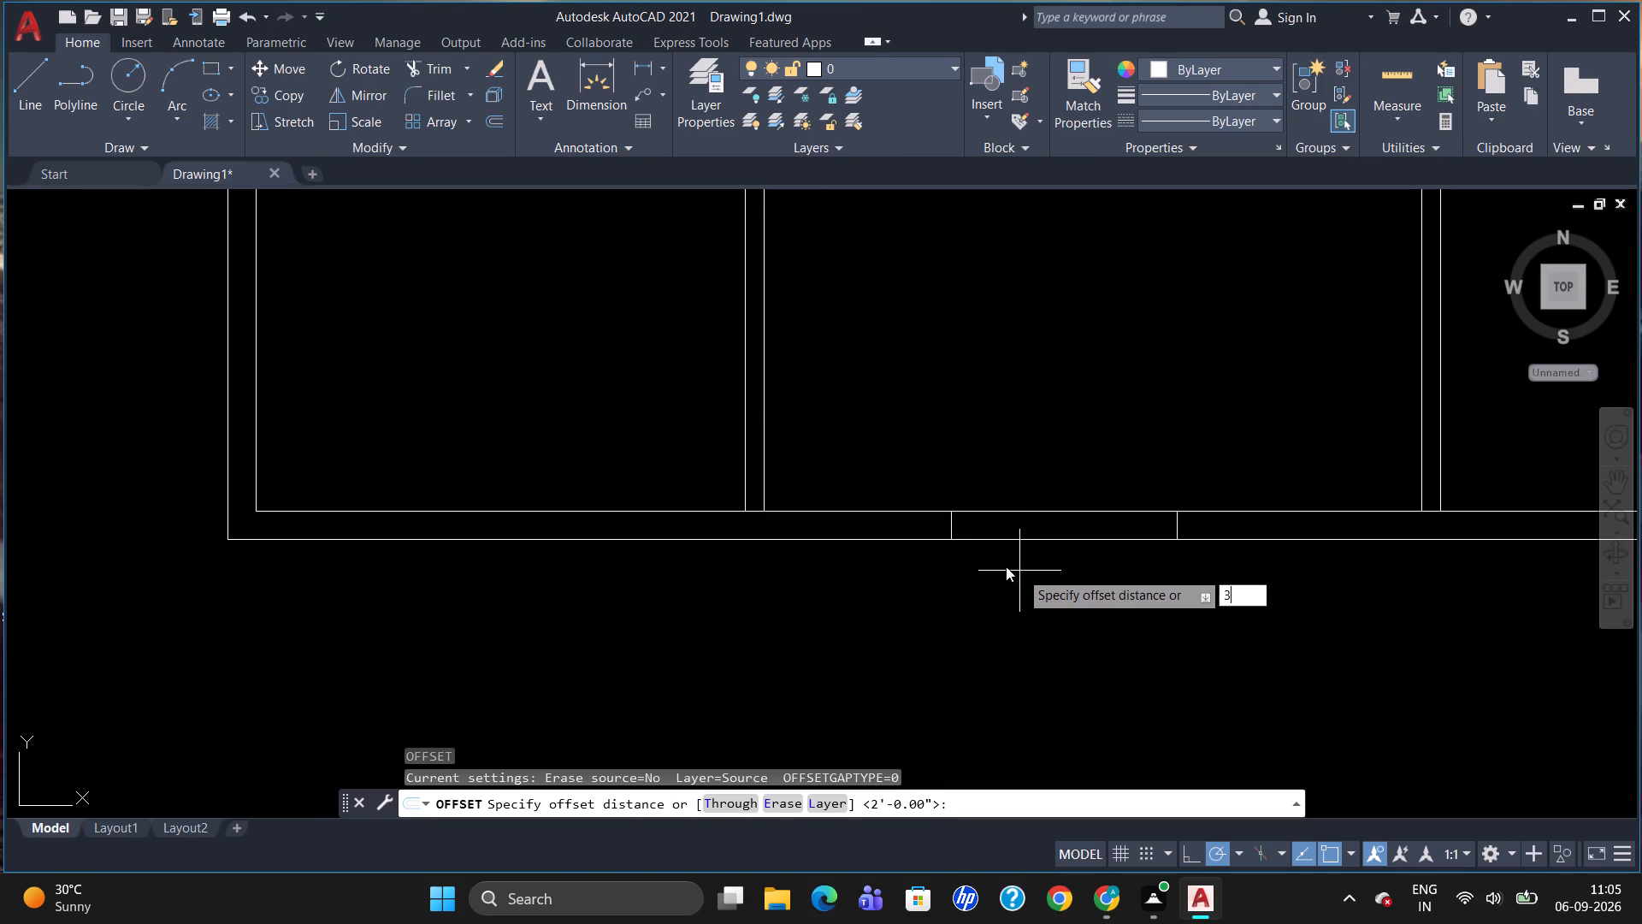
key("Return")
left_click(952, 522)
left_click(1103, 566)
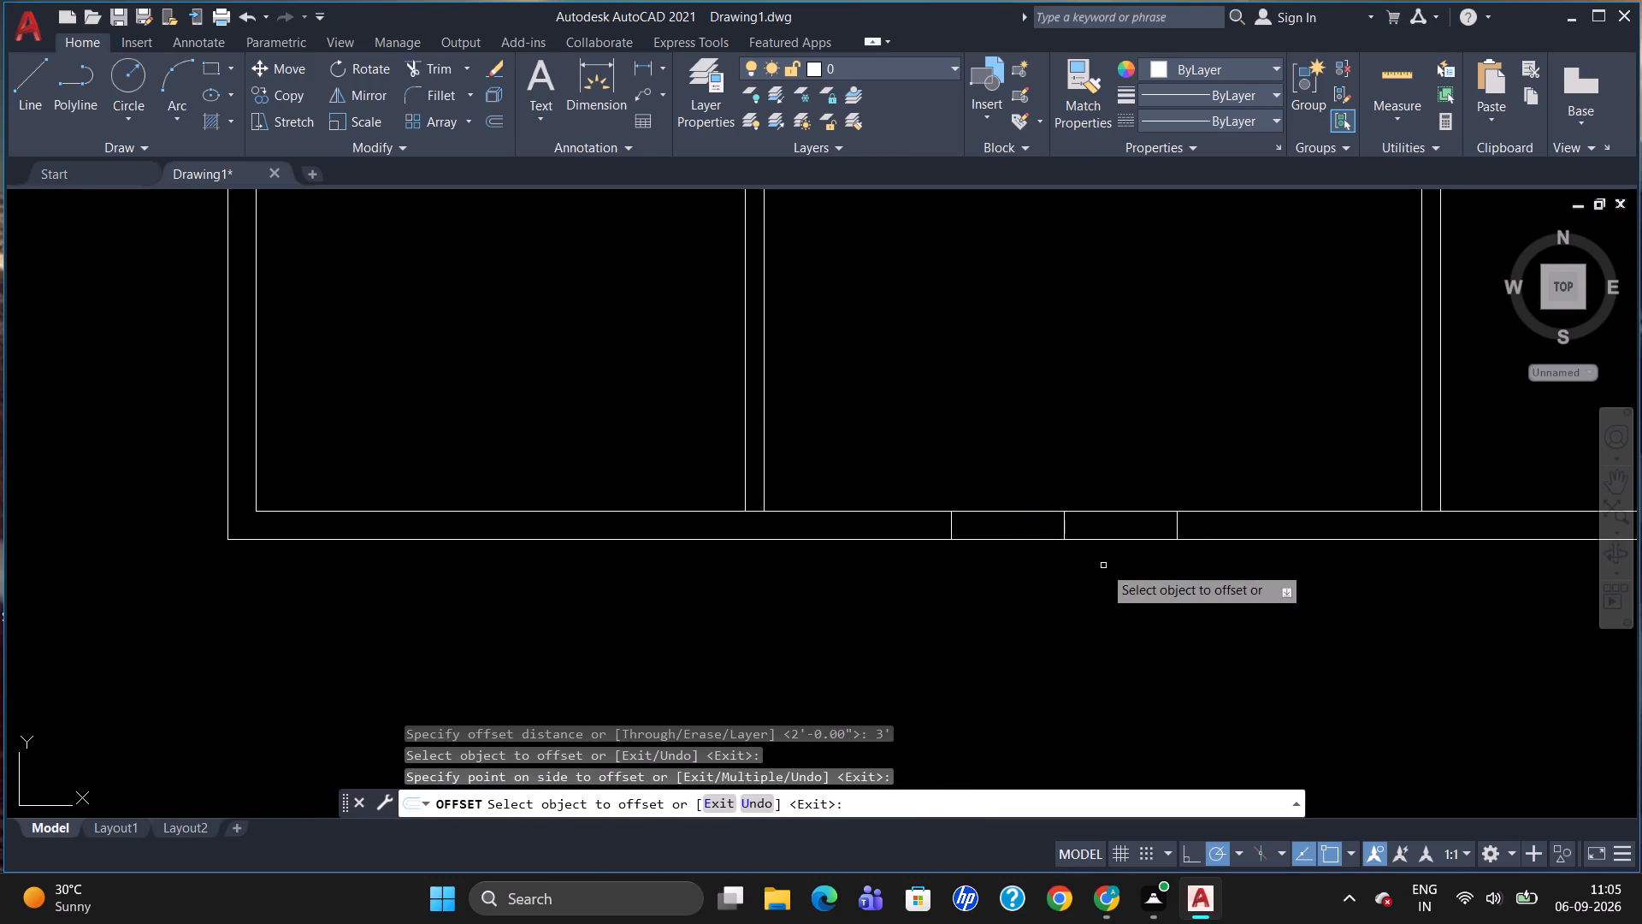
key("Escape")
Copy the door block just north of the staircase to the east jamb of the middle room's south wall opening.
scroll(1113, 584, "down", 3)
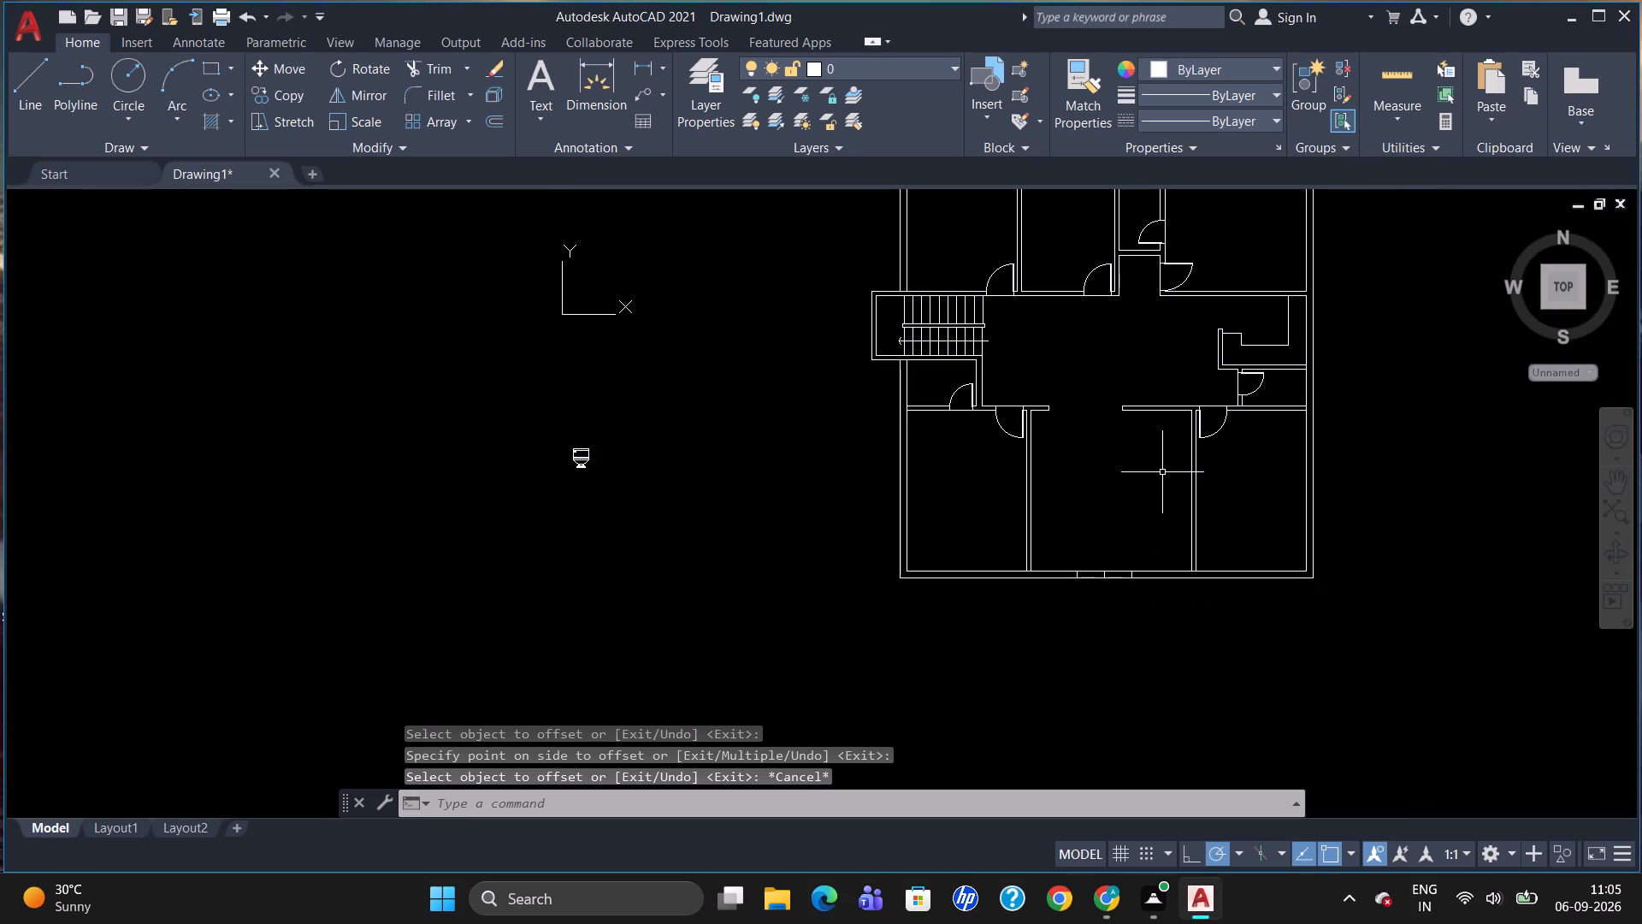
left_click(1011, 278)
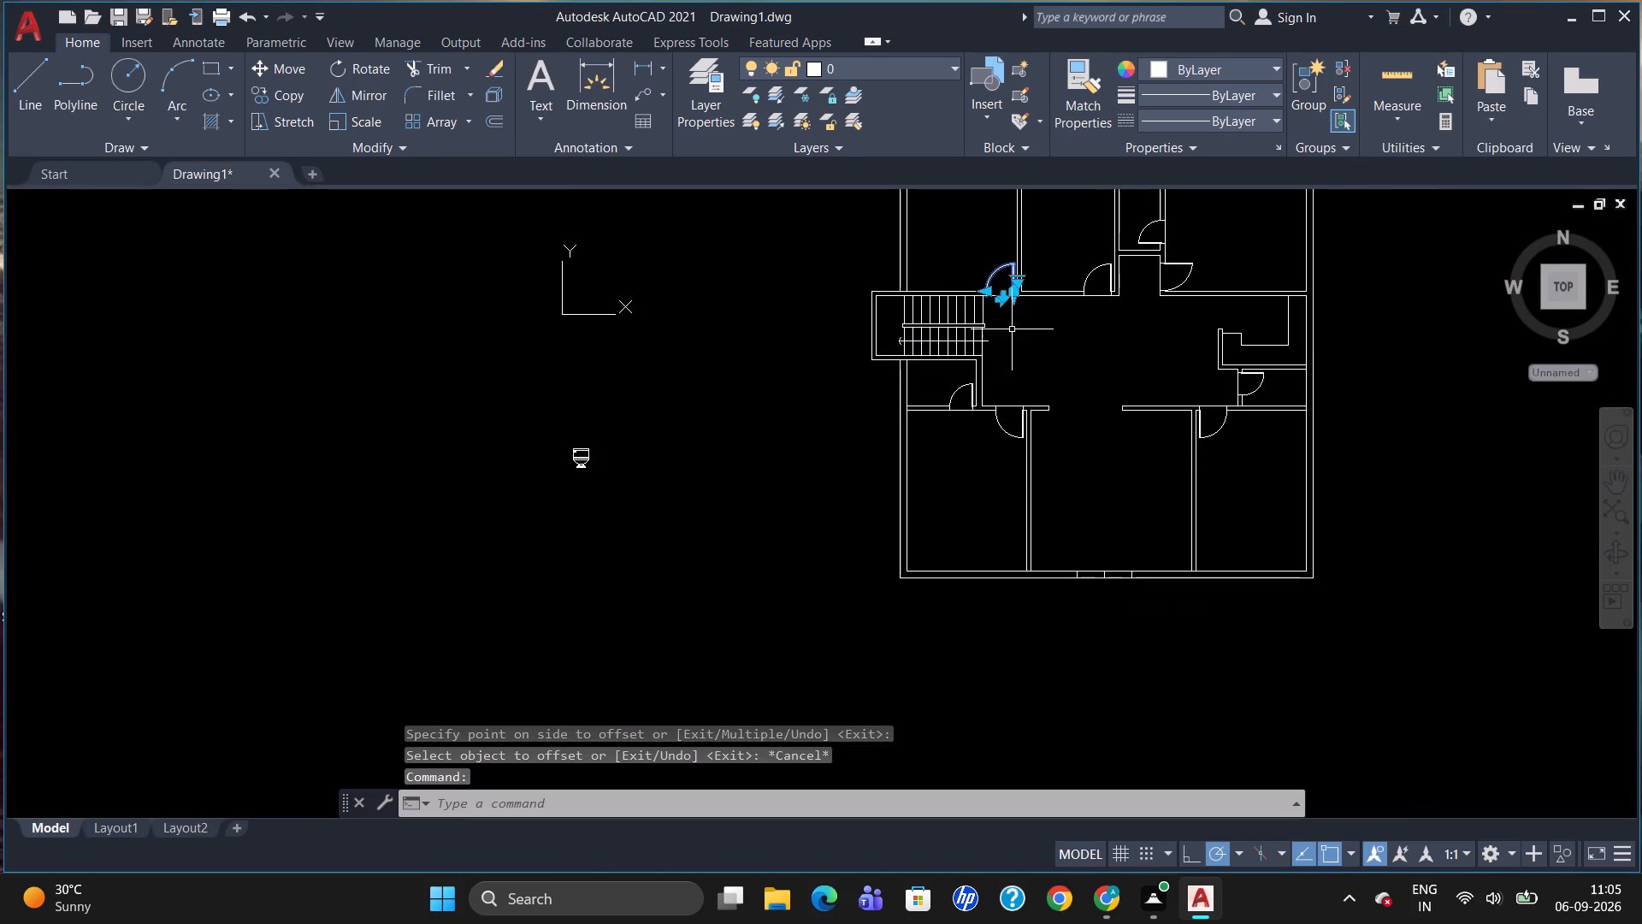
type("CO")
key("Return")
left_click(1009, 297)
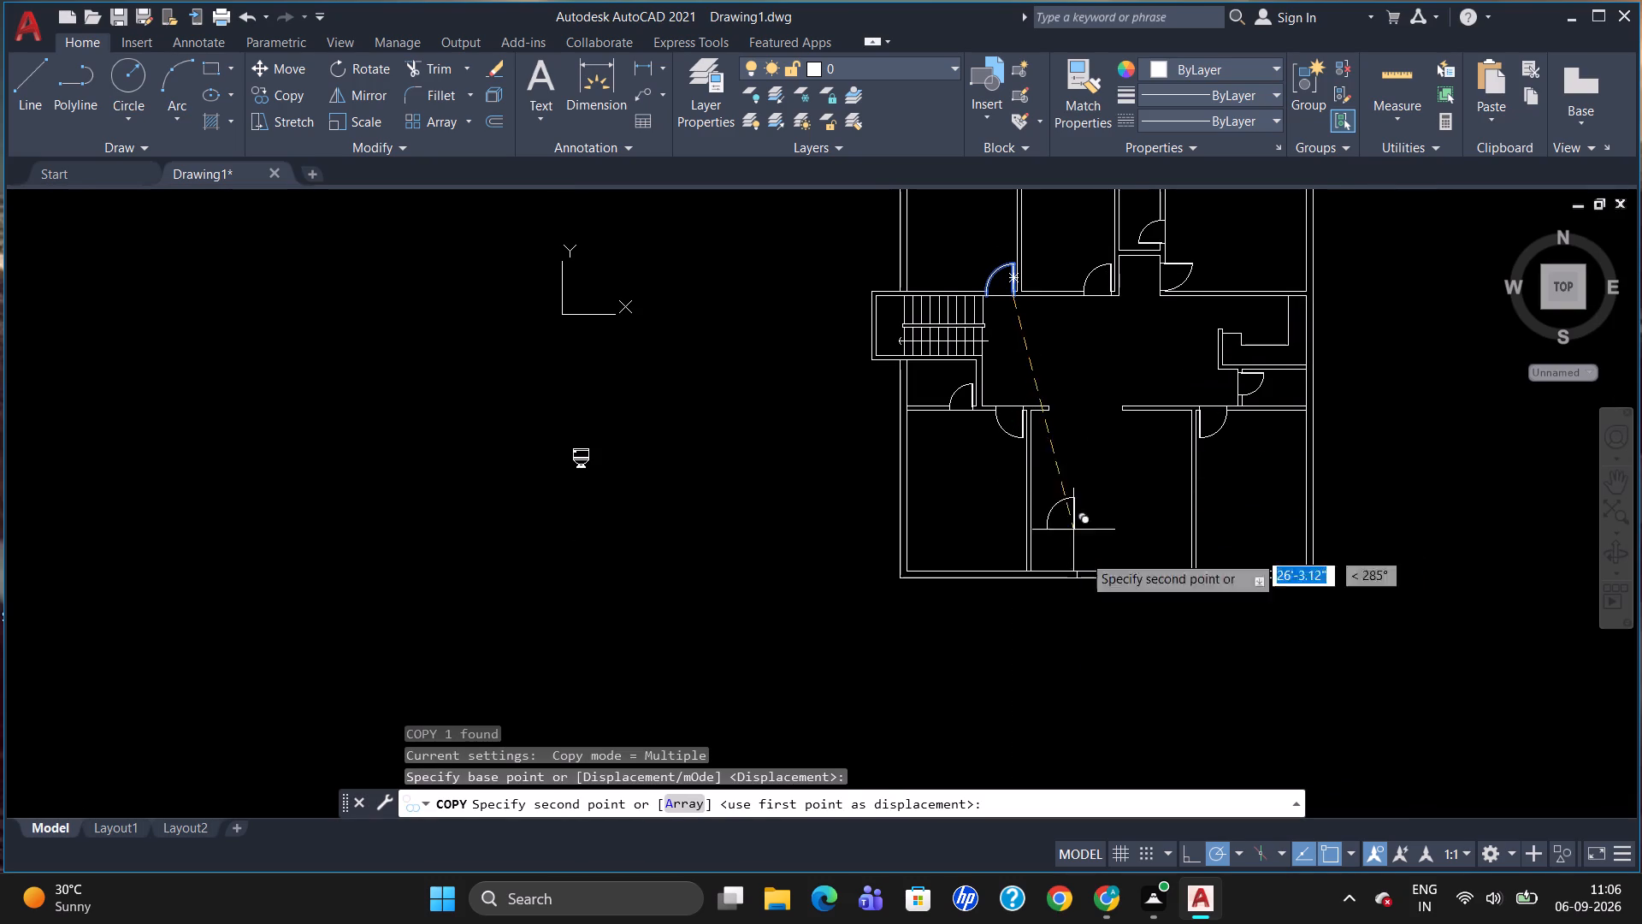
scroll(1099, 594, "up", 5)
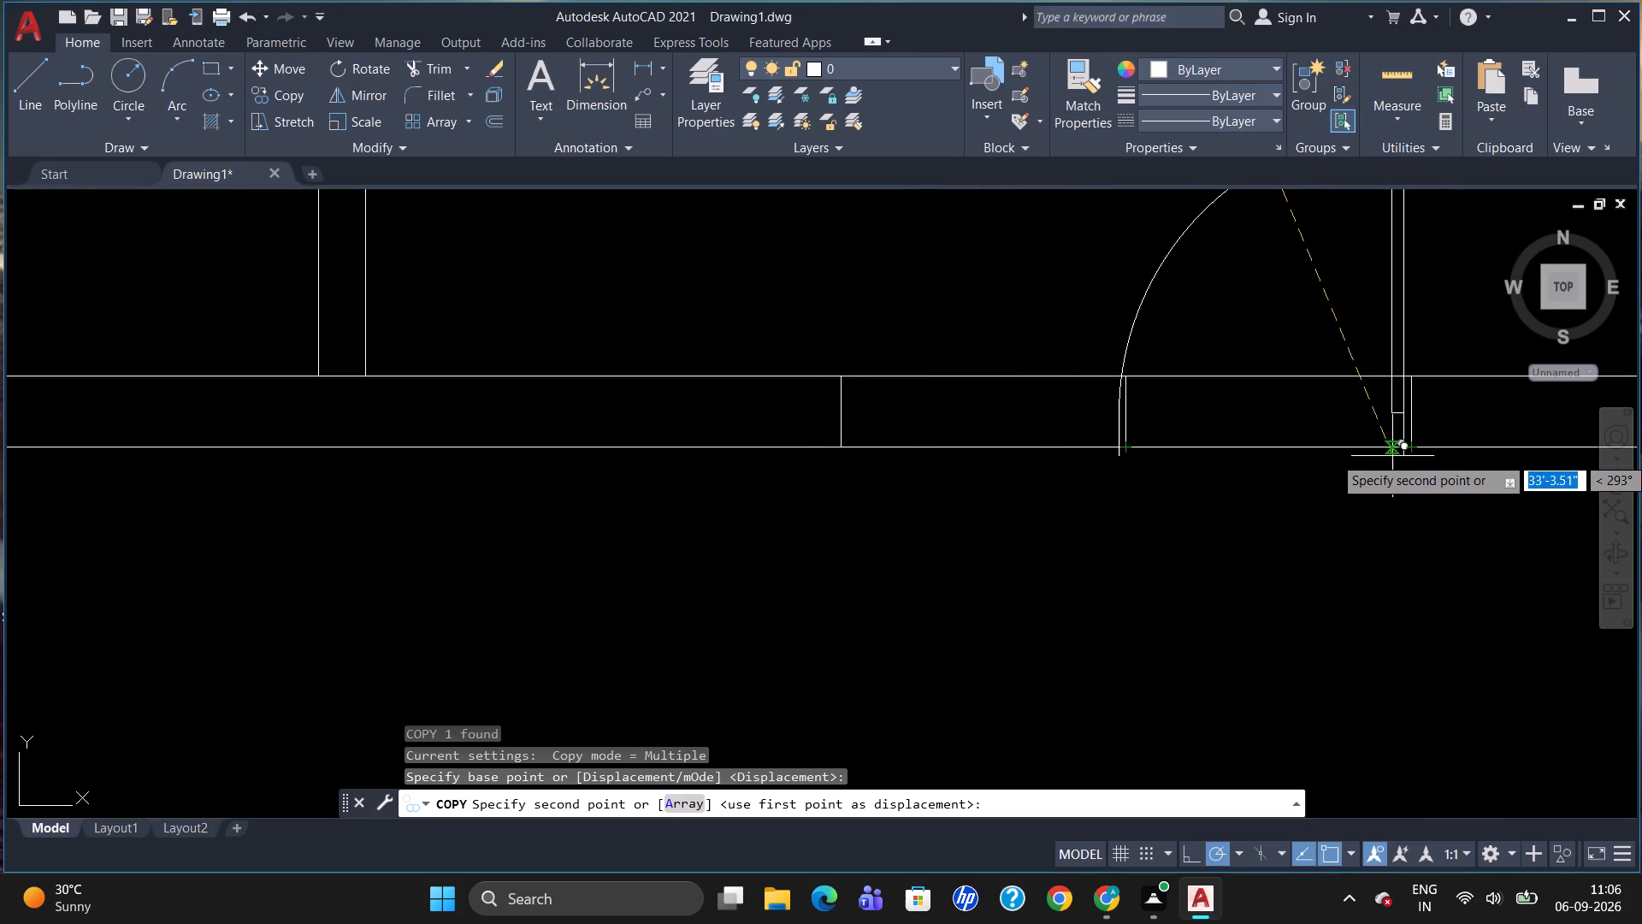
left_click(1401, 451)
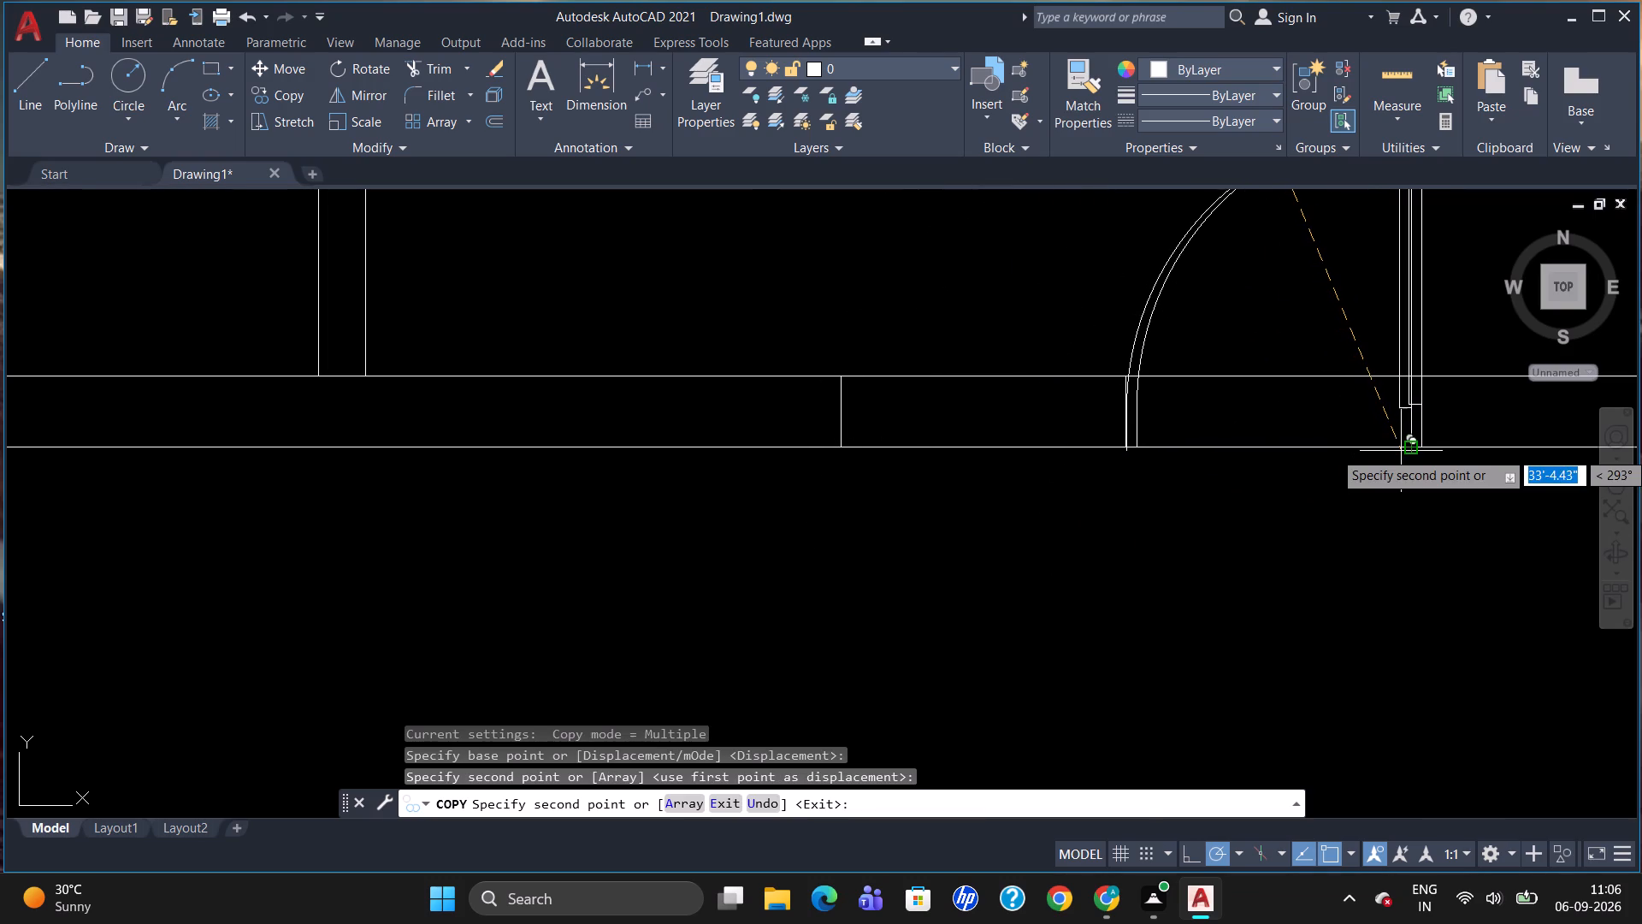
key("Escape")
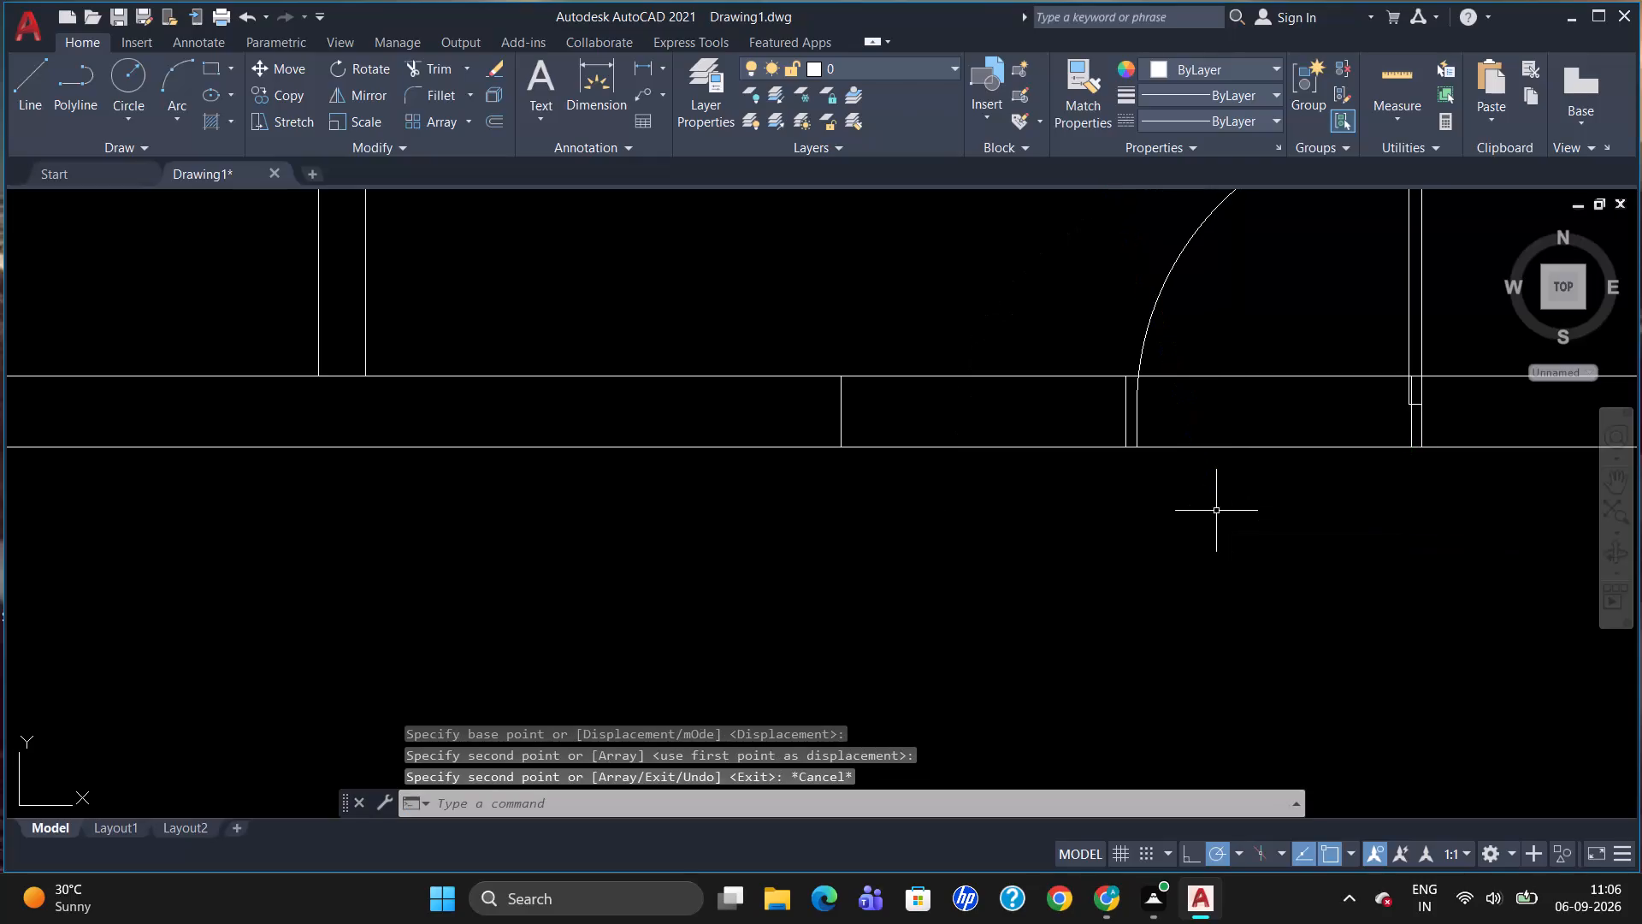
Move the copied door so its outer hinge corner snaps to the east jamb line in the south wall.
scroll(1217, 547, "down", 2)
left_click(1295, 458)
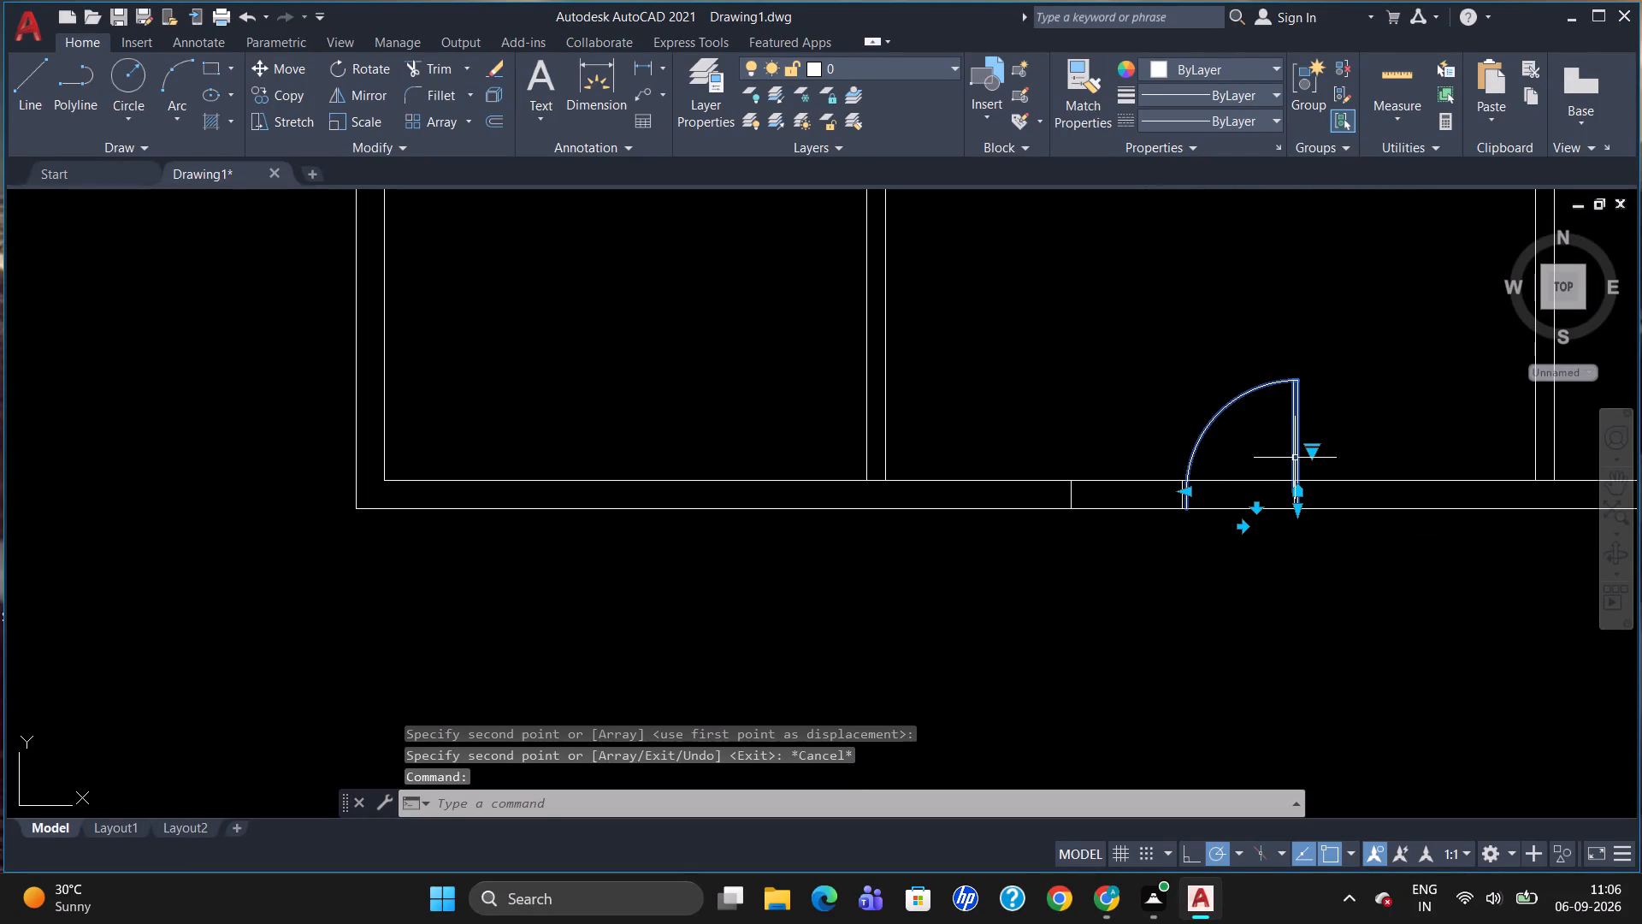
key("m")
key("Return")
scroll(1320, 493, "up", 3)
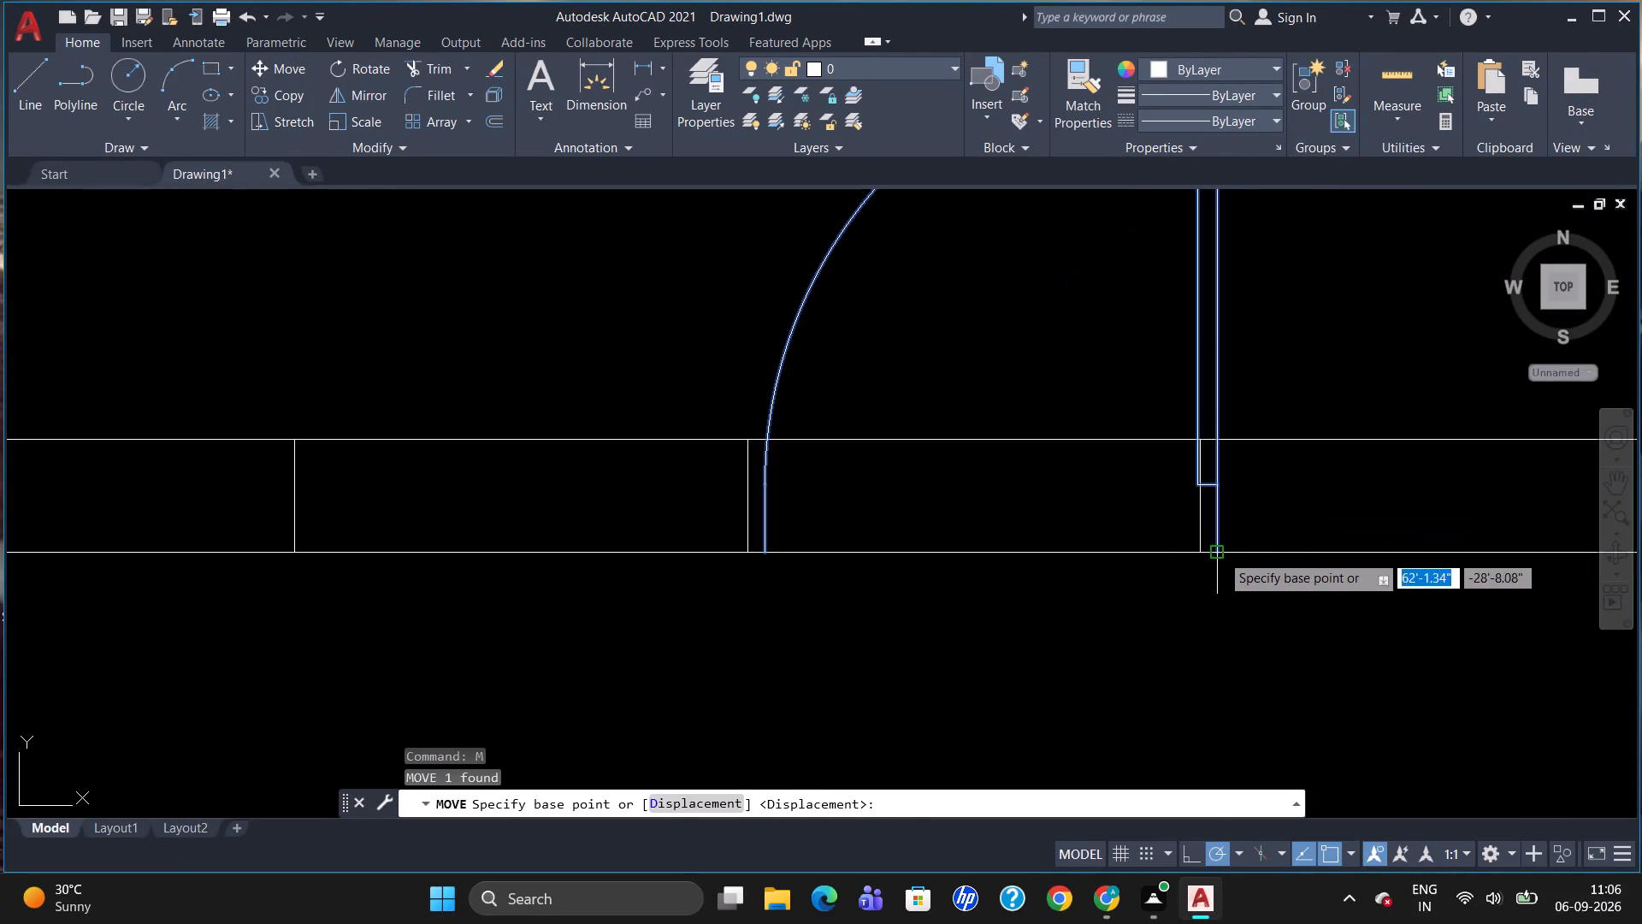
left_click(1220, 553)
left_click(1196, 544)
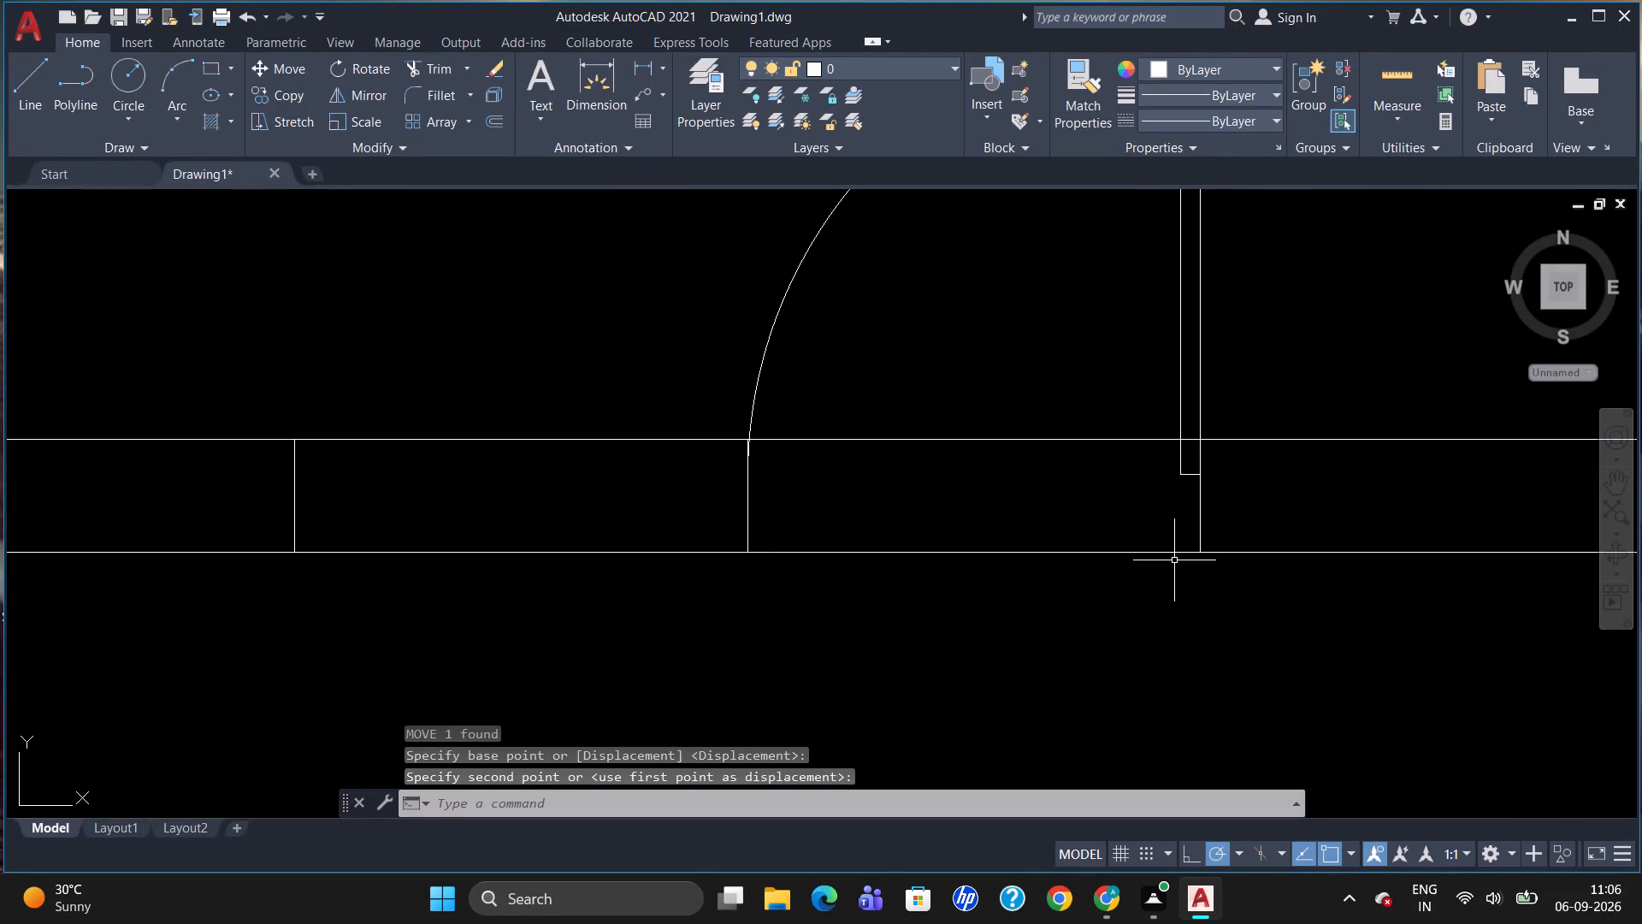
Mirror the south wall door about the opening's west jamb line, keeping the source door.
scroll(1131, 584, "down", 2)
scroll(1285, 536, "down", 2)
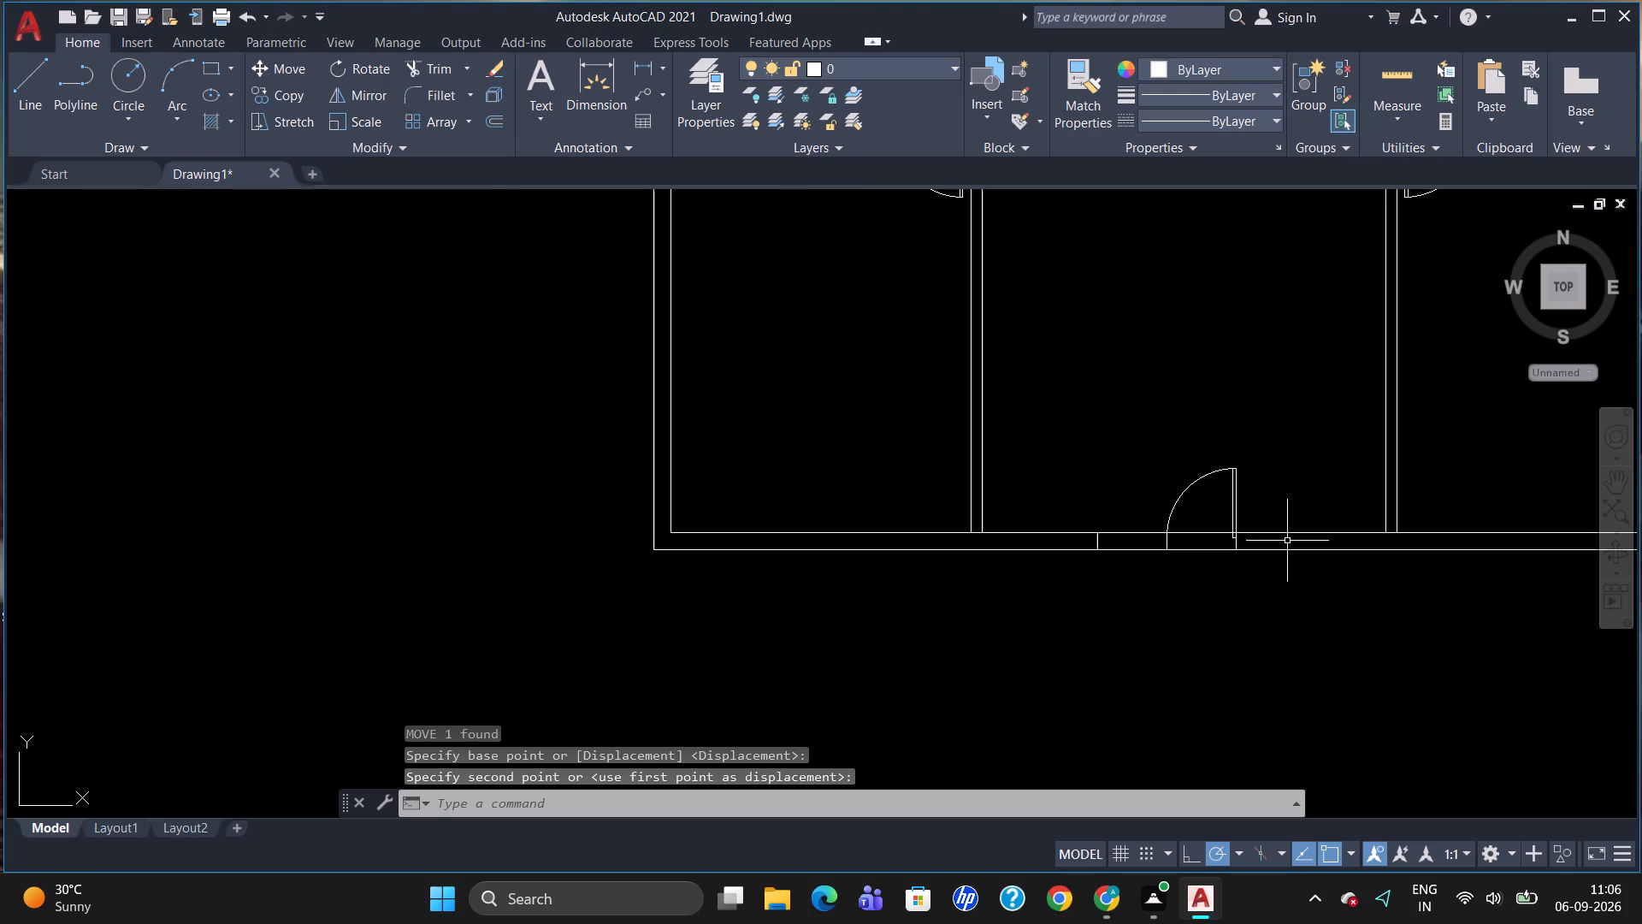
scroll(1287, 541, "down", 1)
left_click(1258, 518)
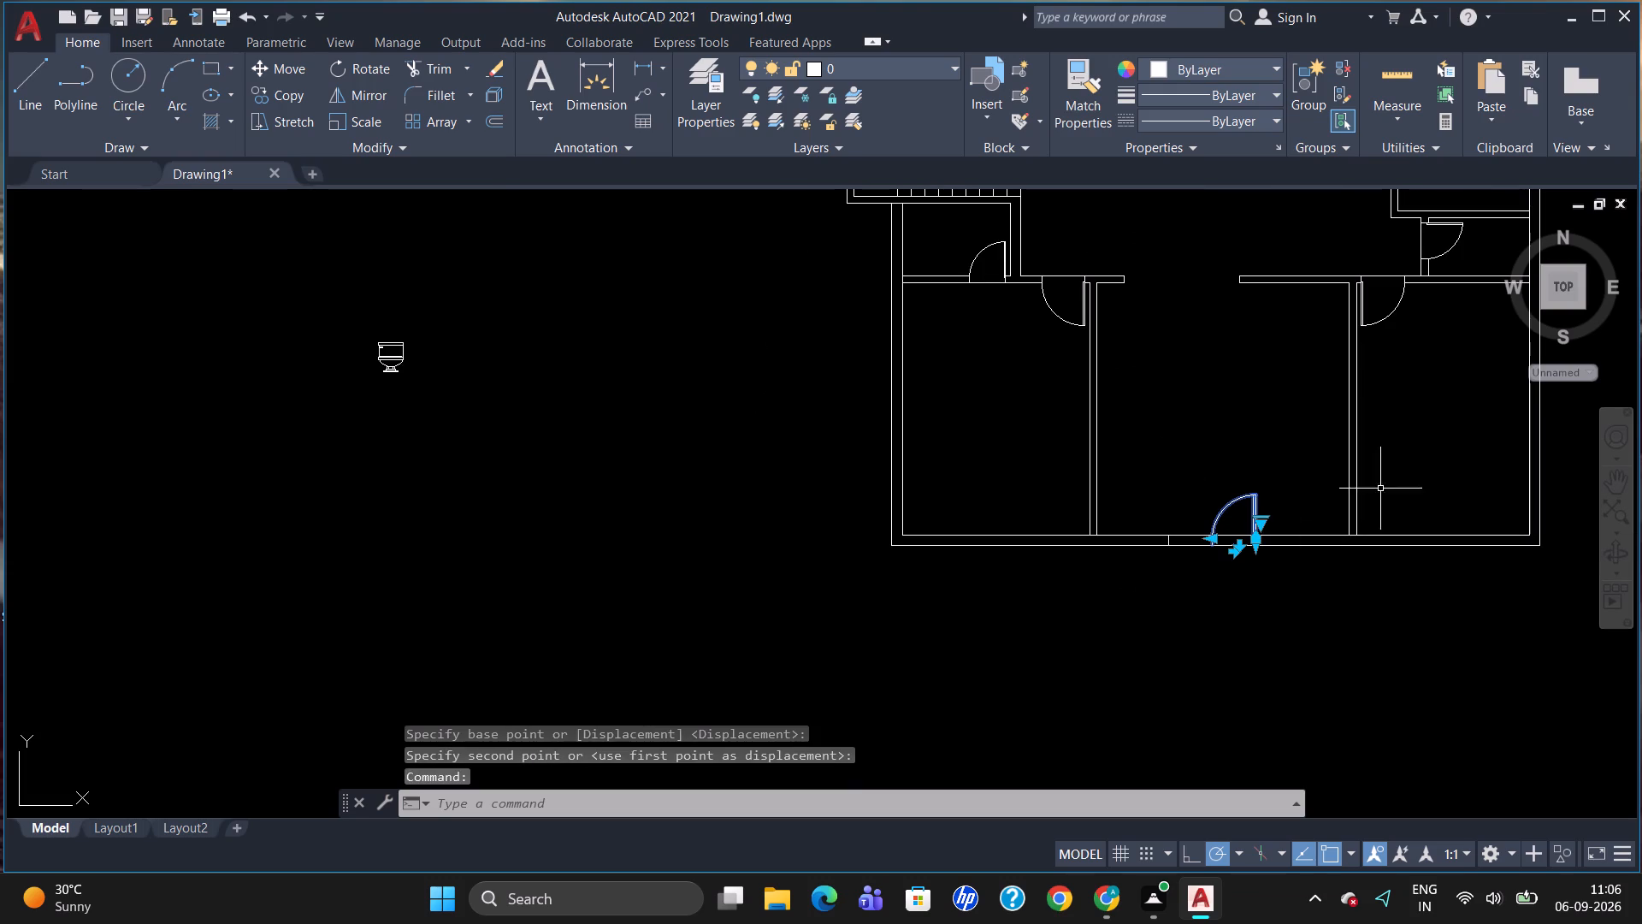
key("m")
key("i")
key("Return")
scroll(1299, 571, "up", 2)
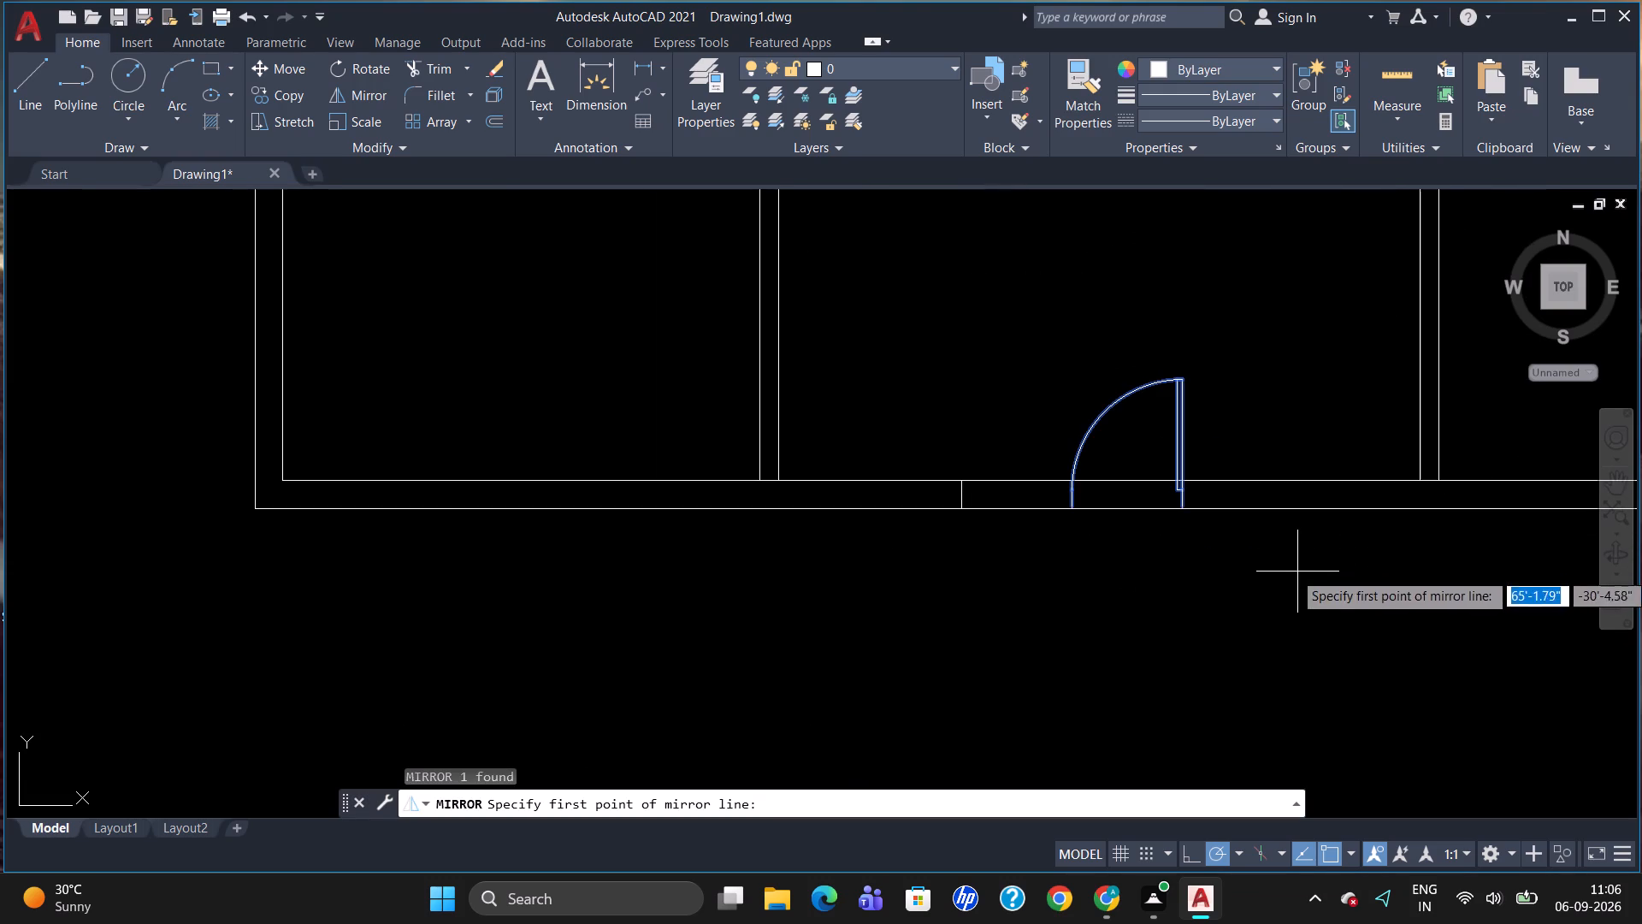
left_click(952, 481)
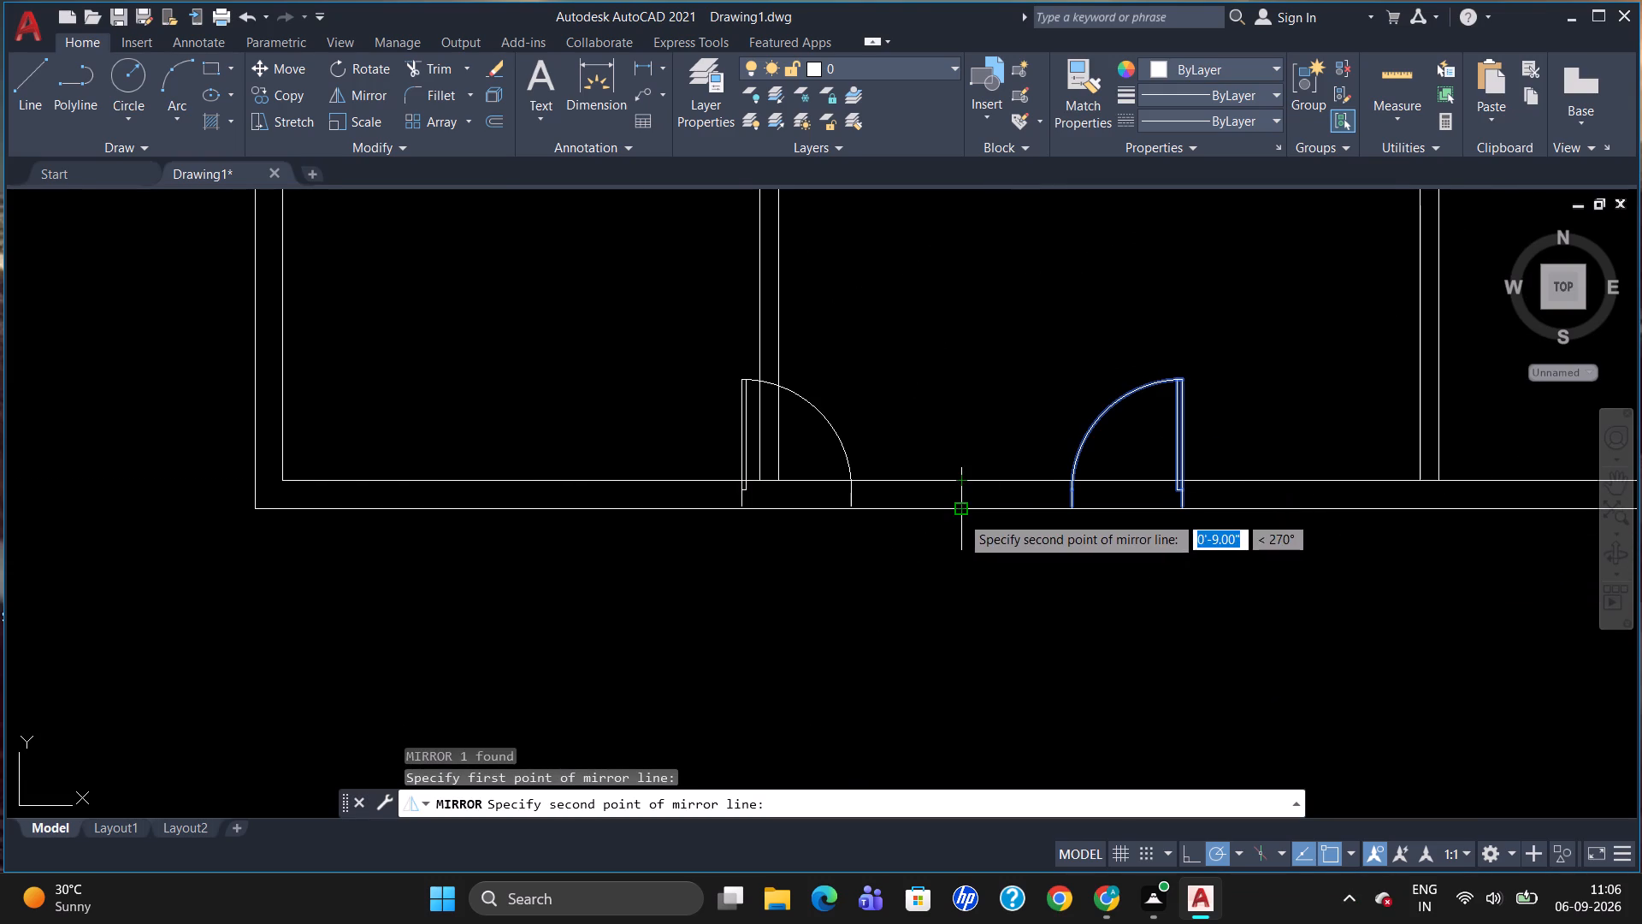
left_click(960, 515)
left_click_drag(989, 585, 961, 515)
Move the mirrored door 6' east onto the west jamb to form a double door in the south wall.
left_click(741, 498)
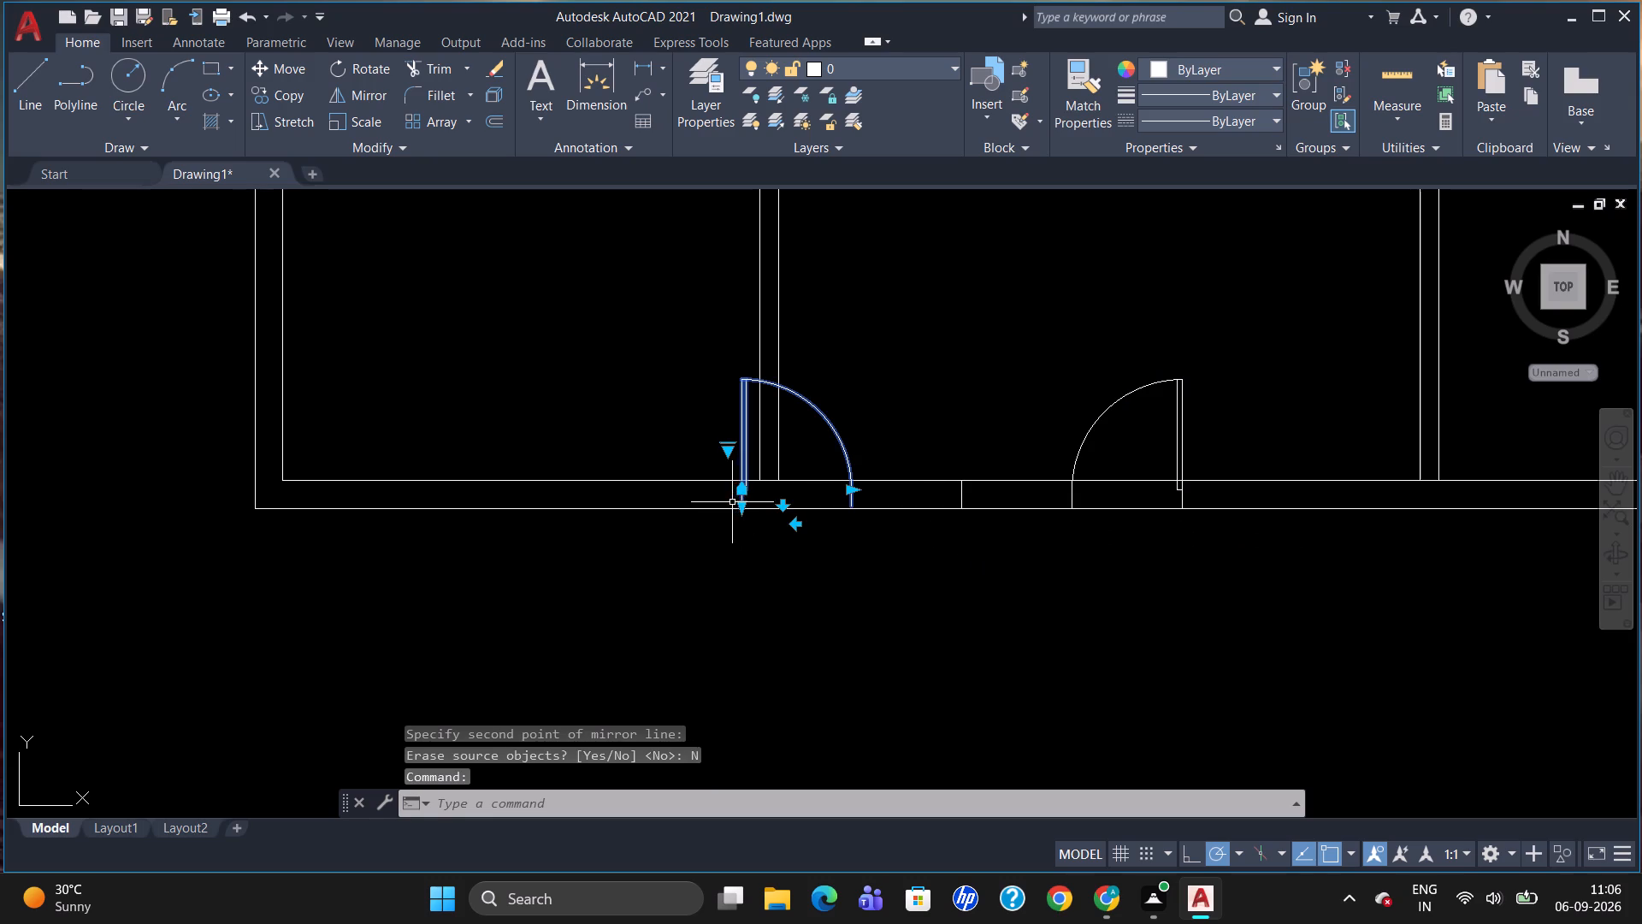
key("m")
key("Return")
left_click(741, 506)
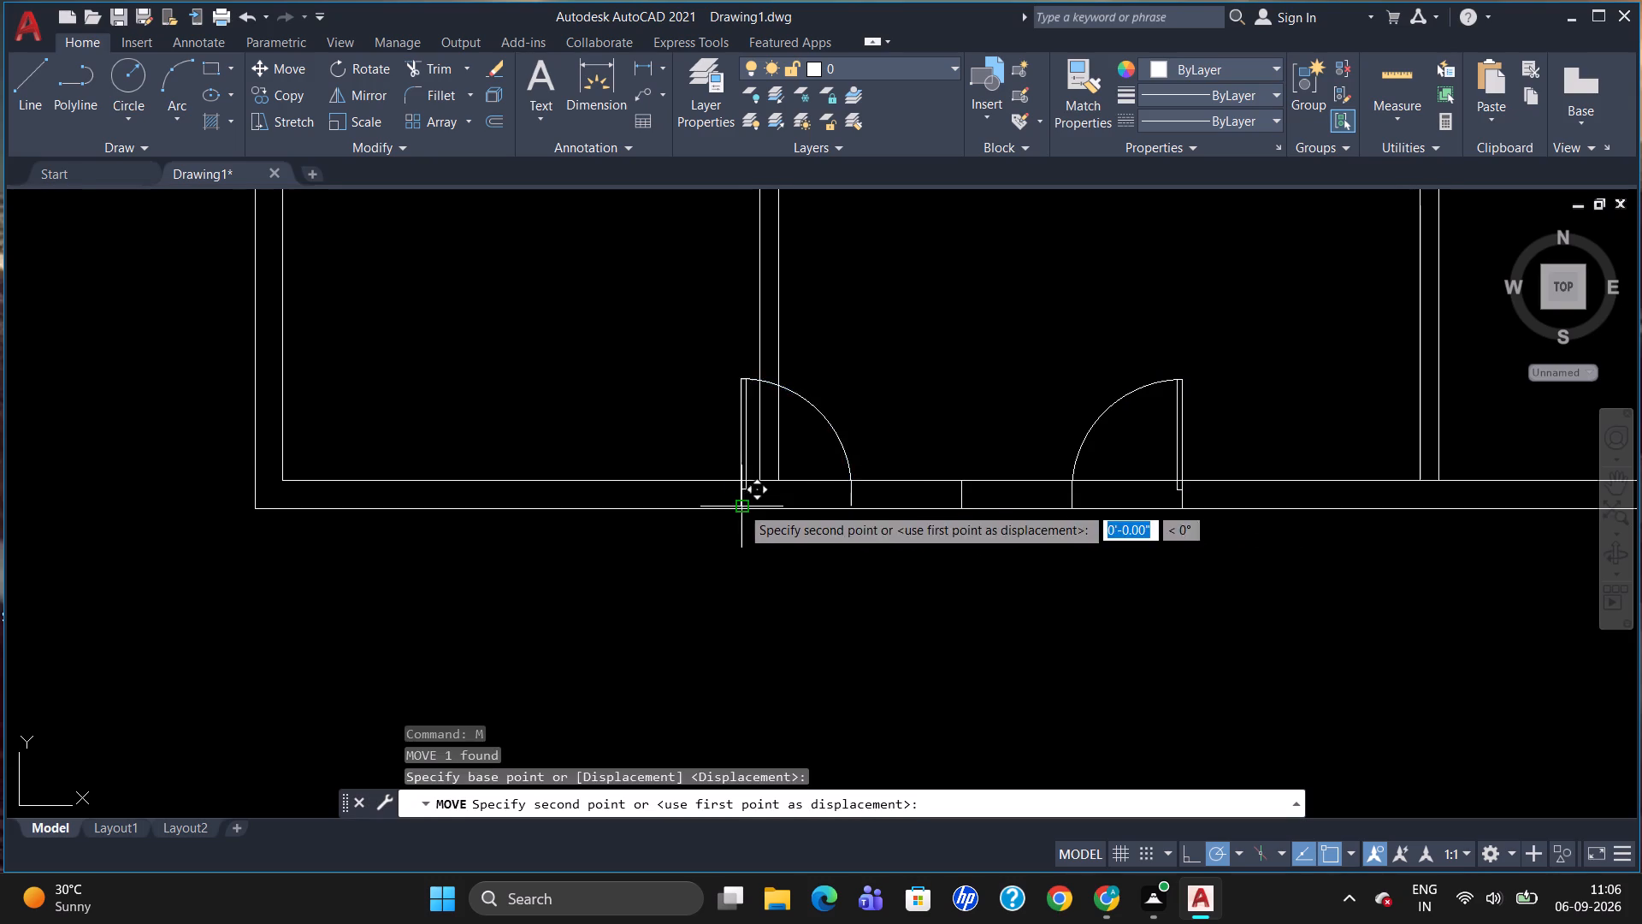
left_click(962, 506)
key("Escape")
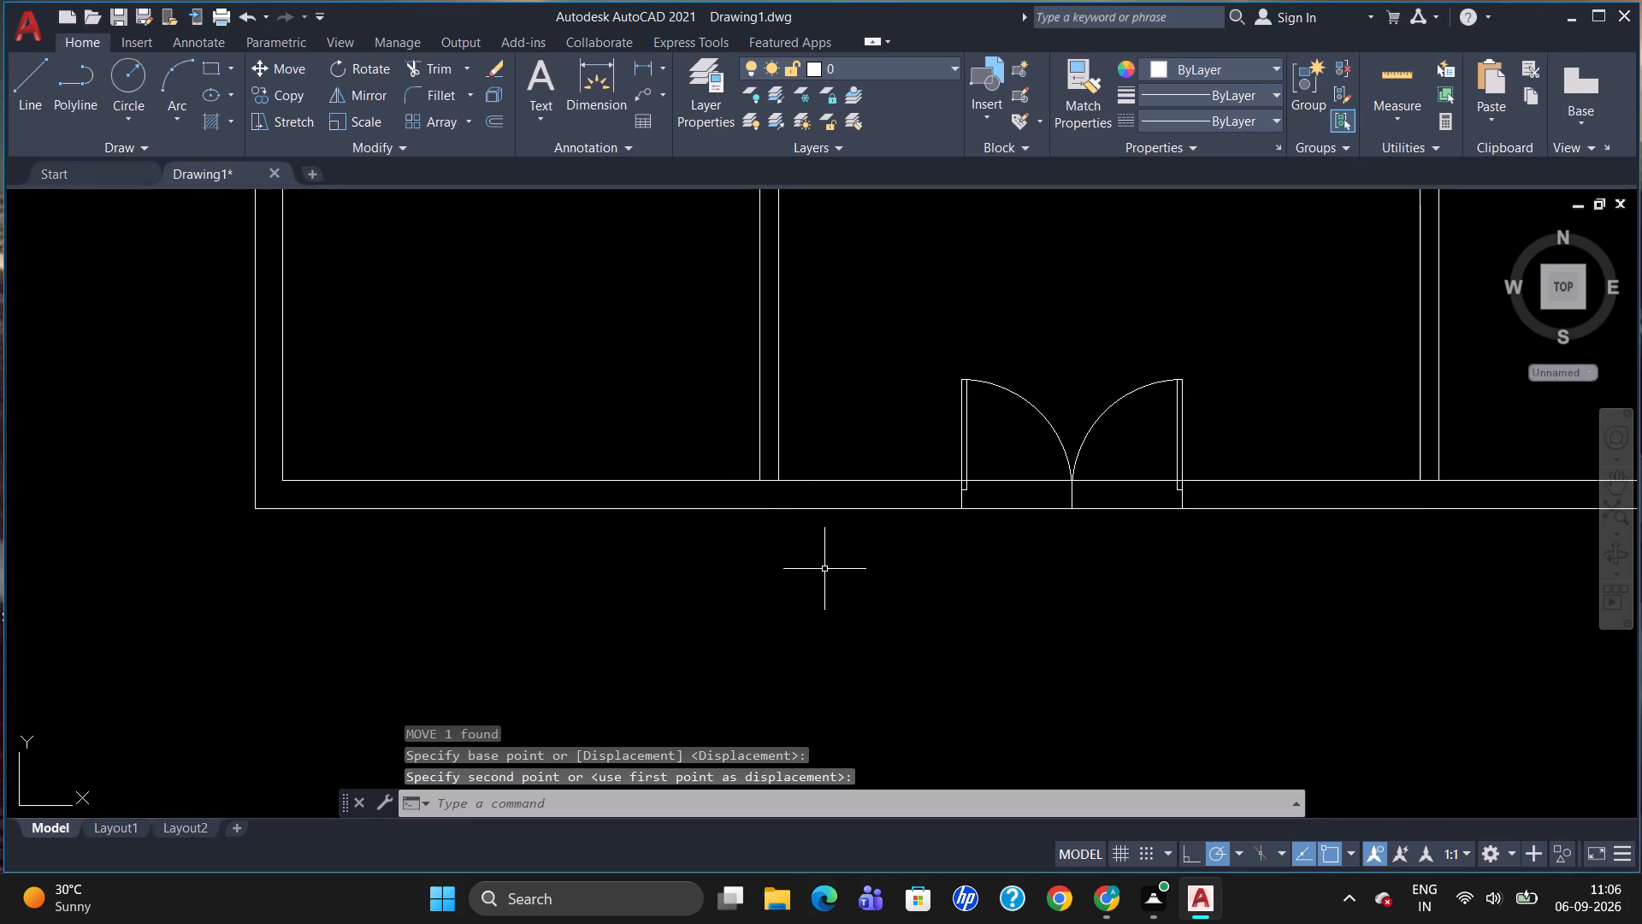
Trim the inner and outer south wall lines between the jambs of the double door.
type("TR")
key("Return")
key("Return")
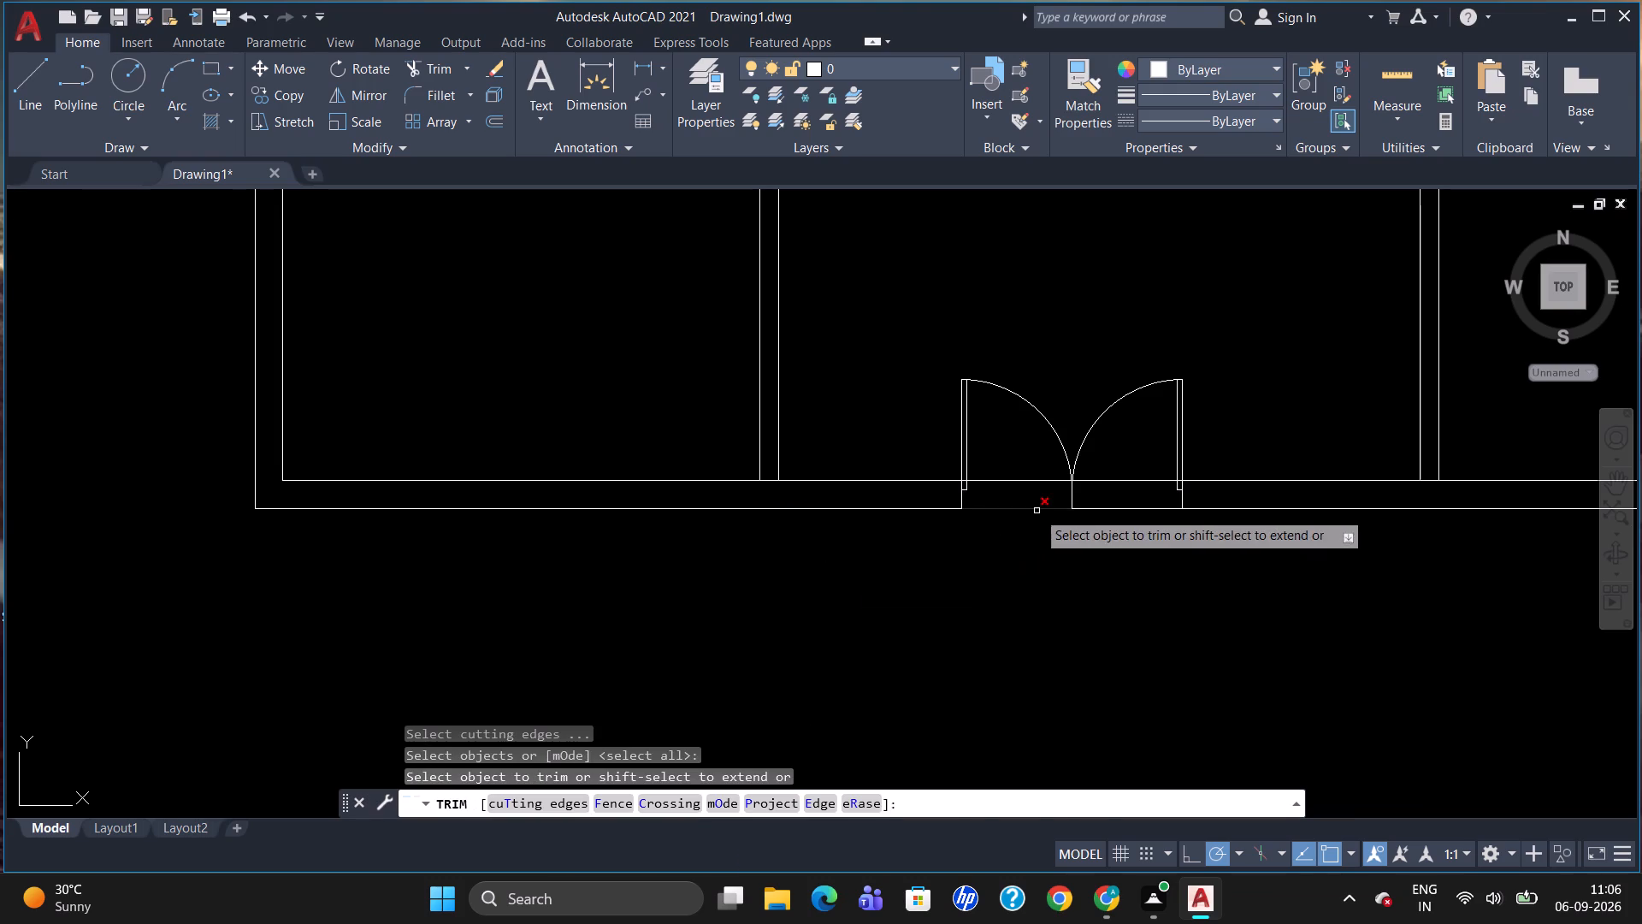
left_click(1033, 503)
left_click(1032, 515)
left_click(1031, 483)
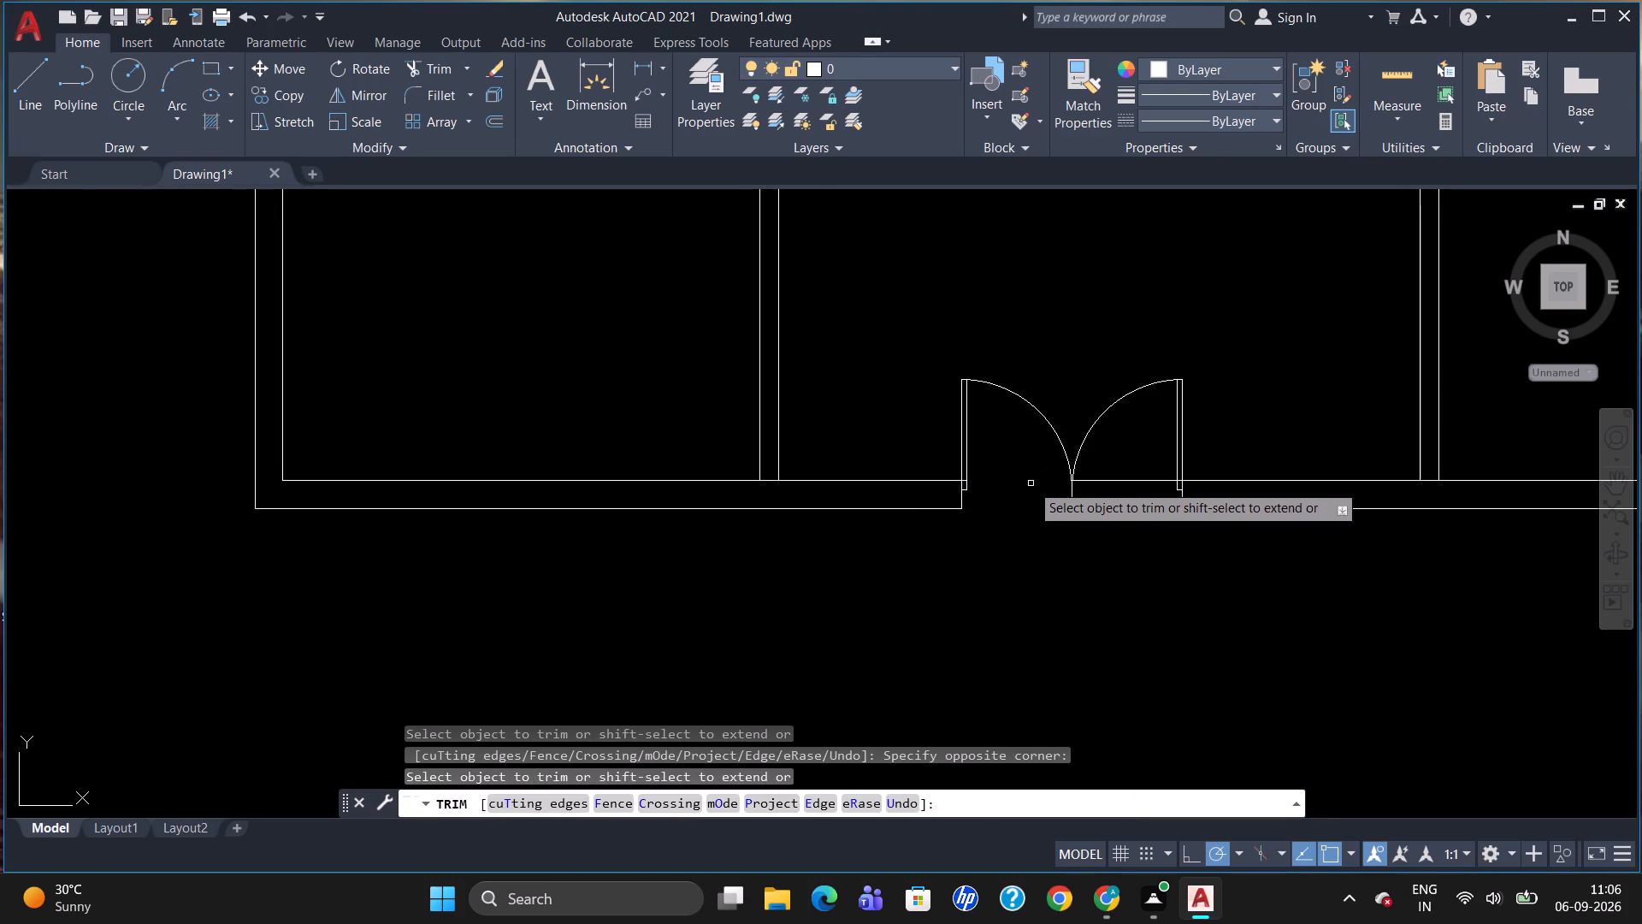
left_click(1114, 478)
left_click(1123, 507)
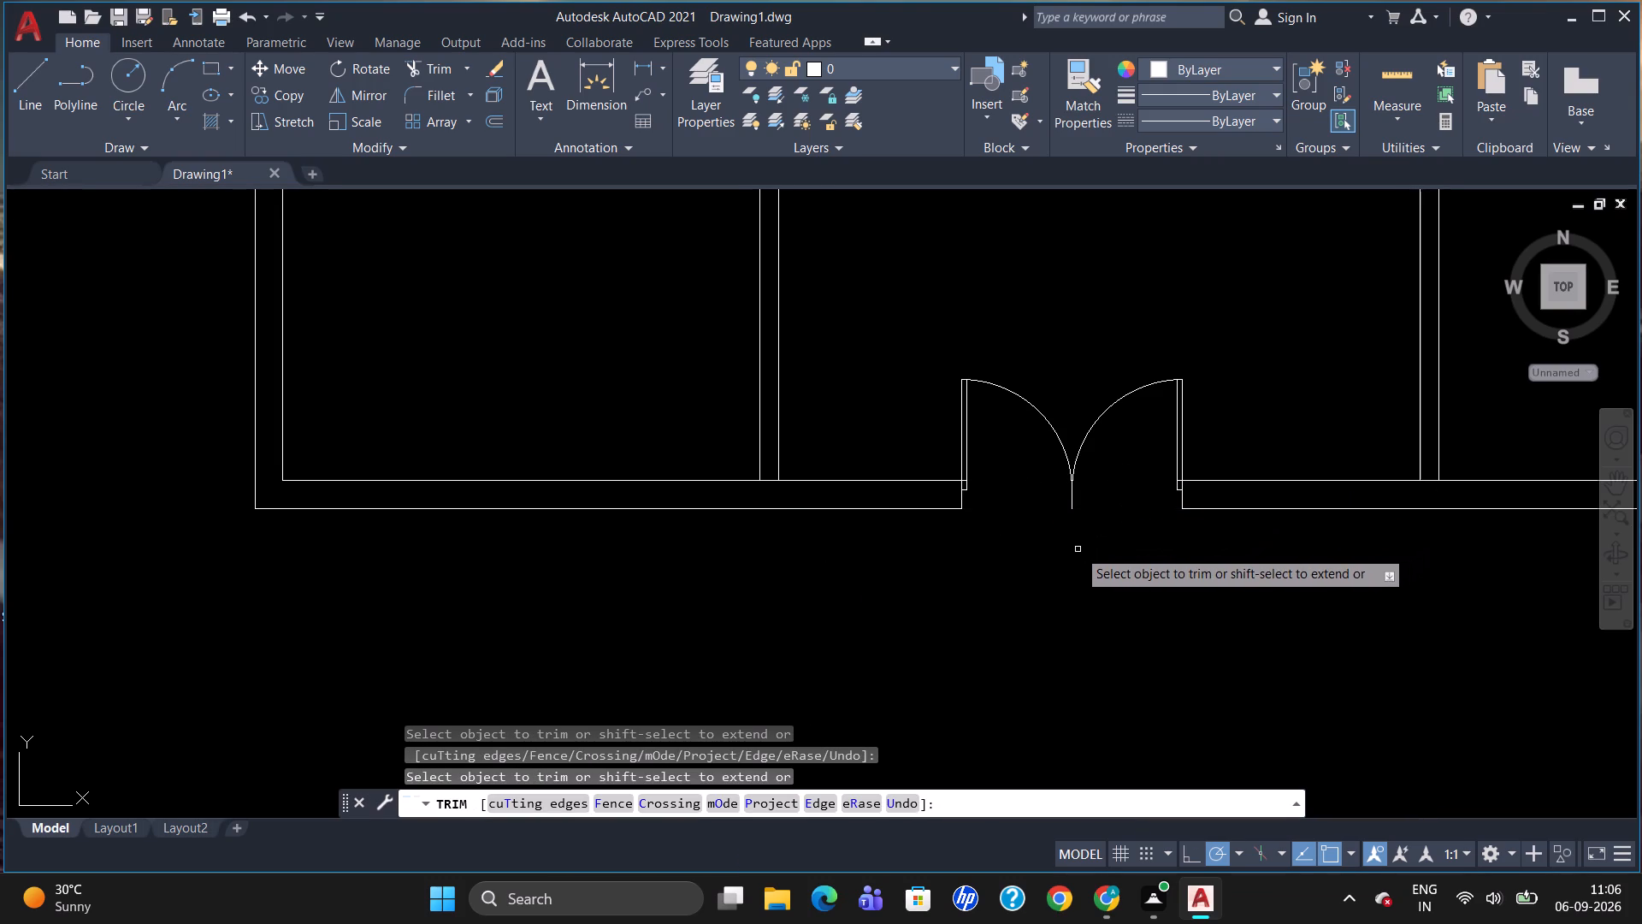
key("Escape")
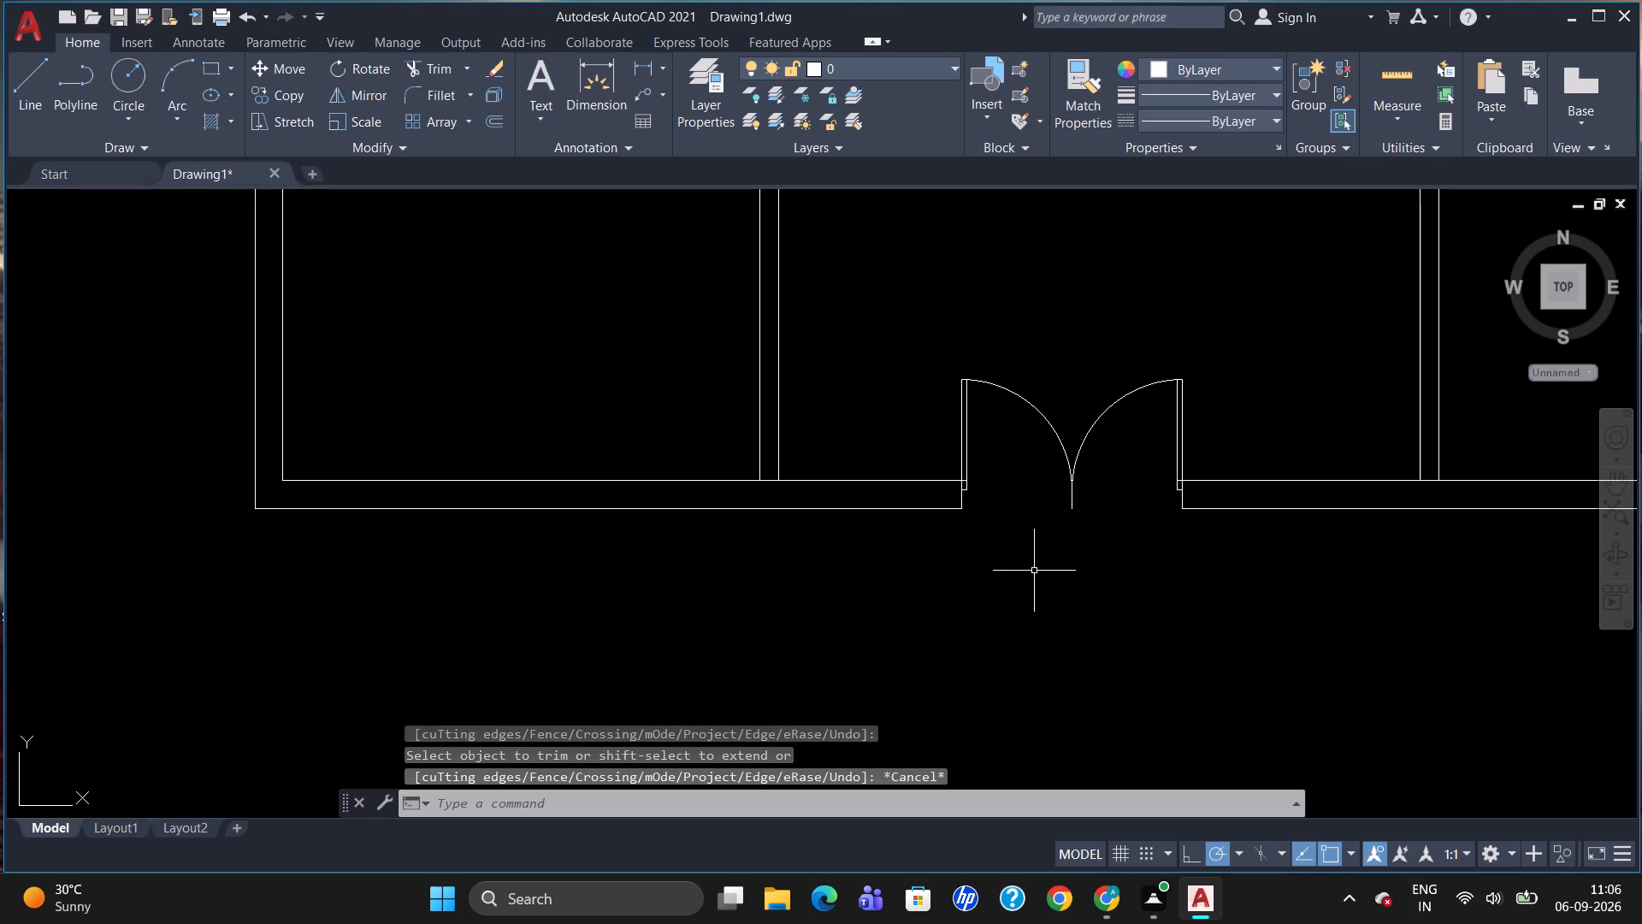
Draw a threshold line along the outer wall face between the double door's west and east jambs.
key("l")
key("Return")
left_click(960, 514)
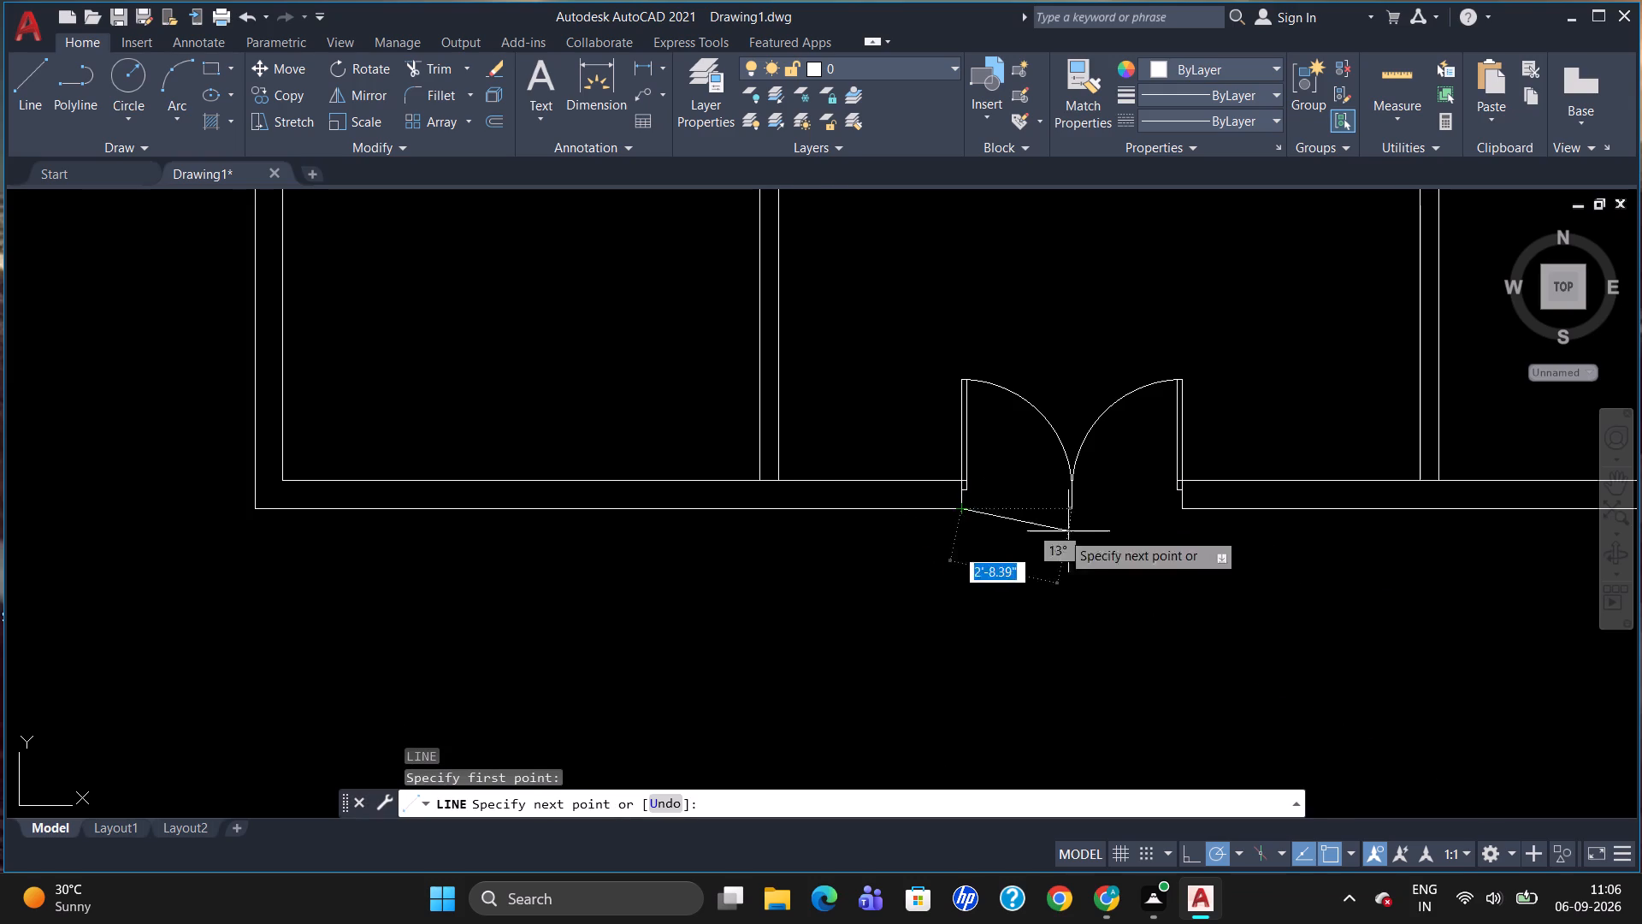
left_click(1184, 507)
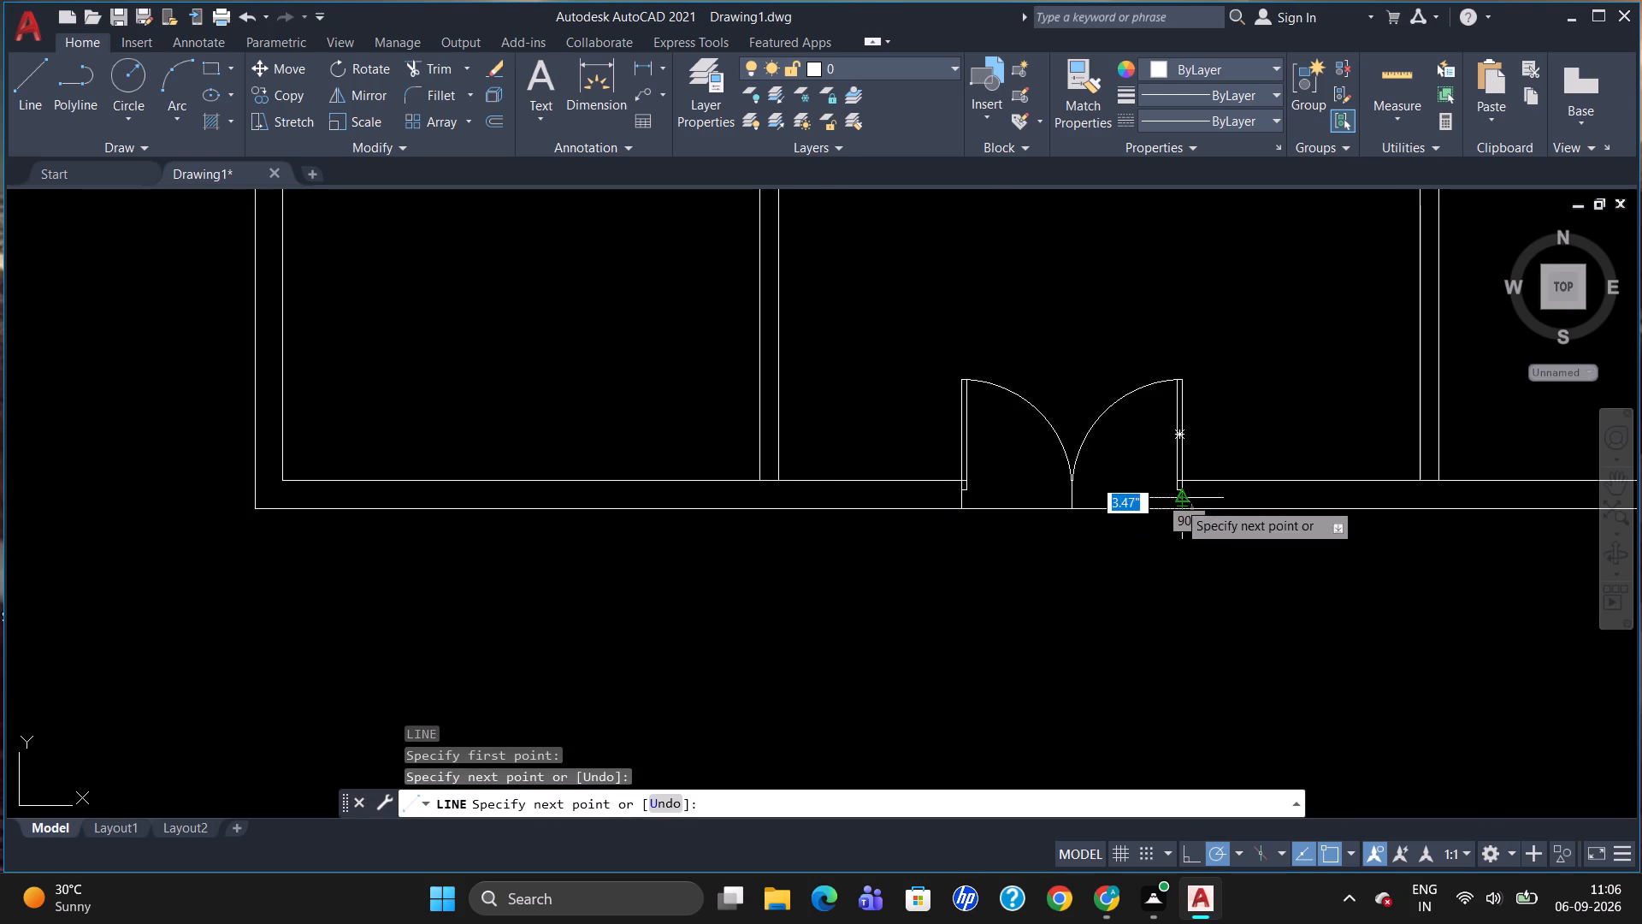
key("Escape")
scroll(1029, 548, "down", 2)
scroll(1156, 495, "down", 1)
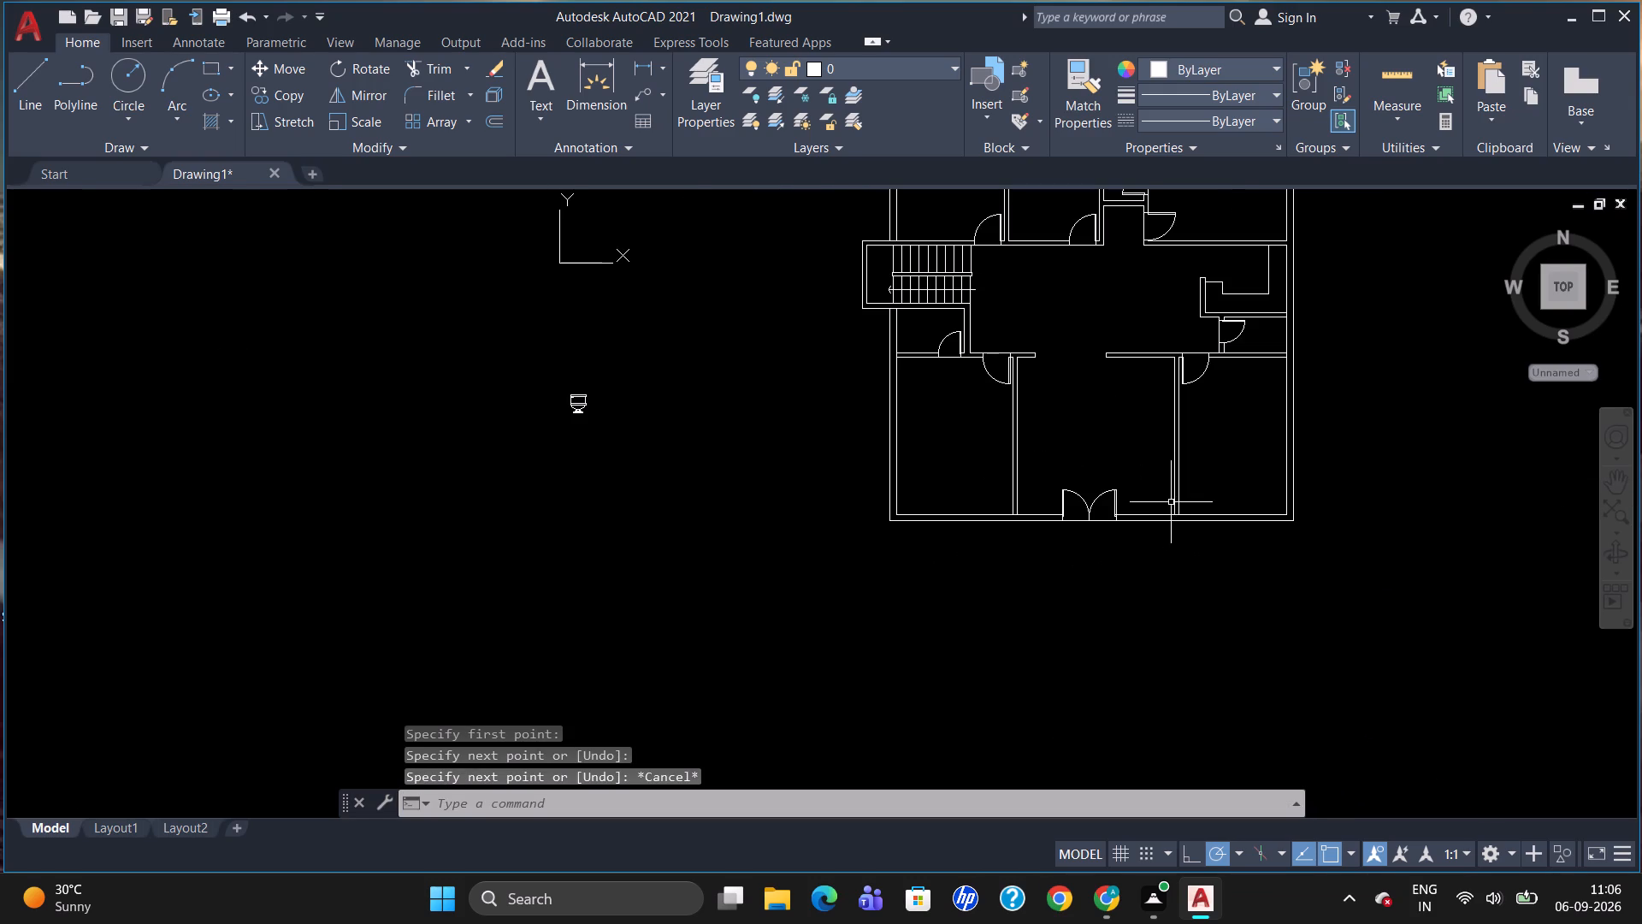
Switch the toilet block outside the plan to its Round (Plan) view.
scroll(1175, 534, "up", 1)
scroll(1184, 576, "down", 1)
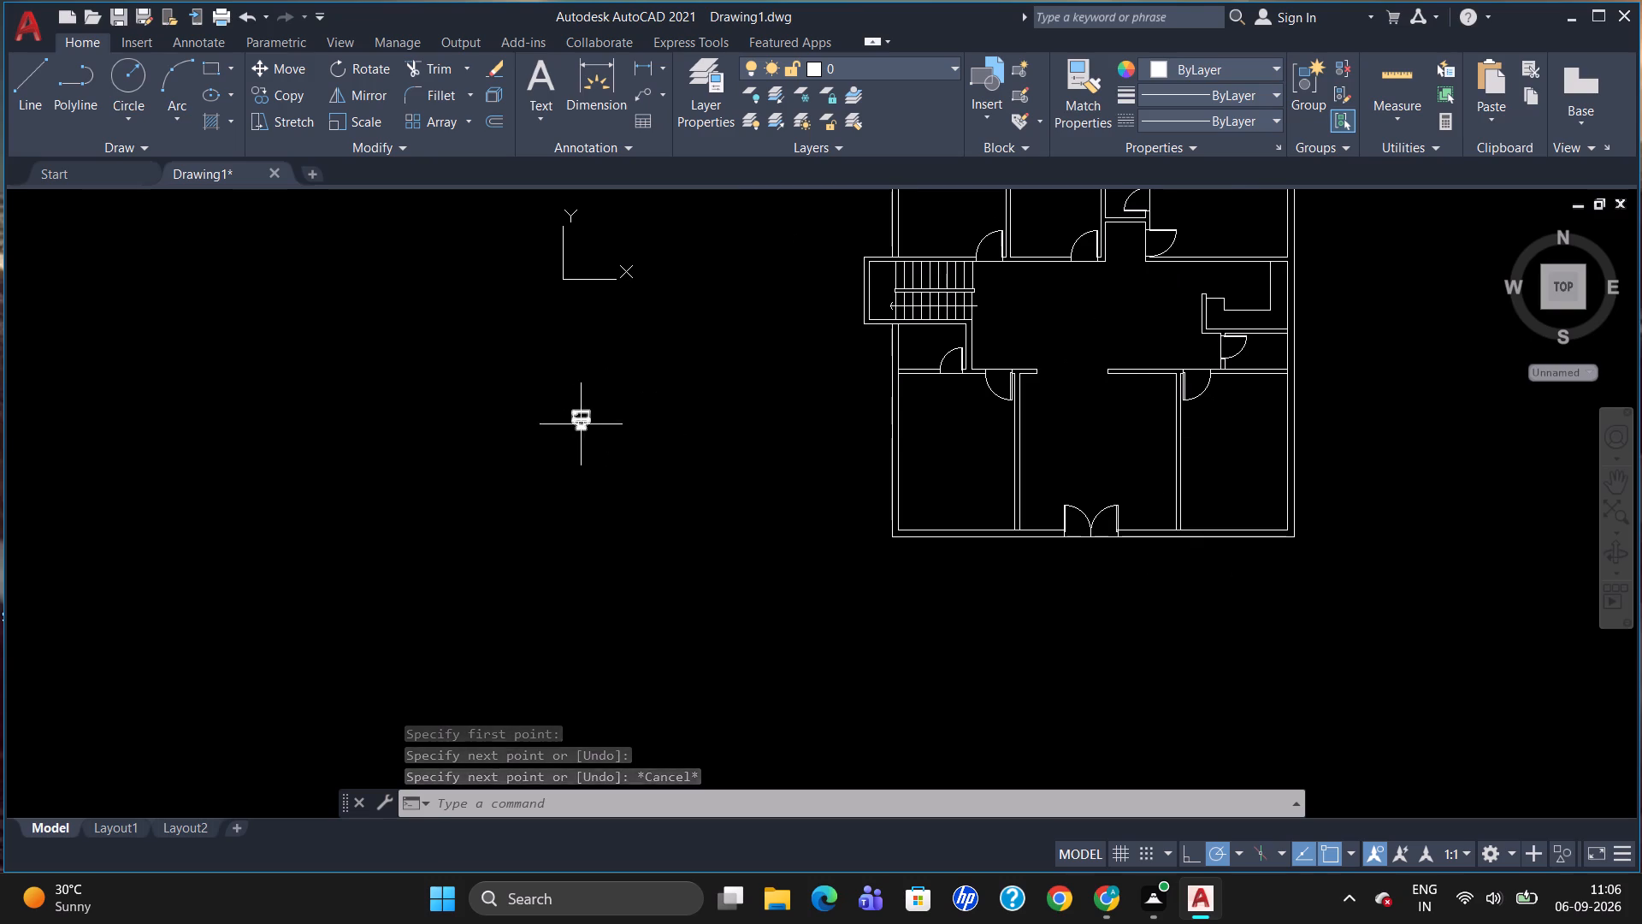
left_click(581, 424)
left_click(569, 436)
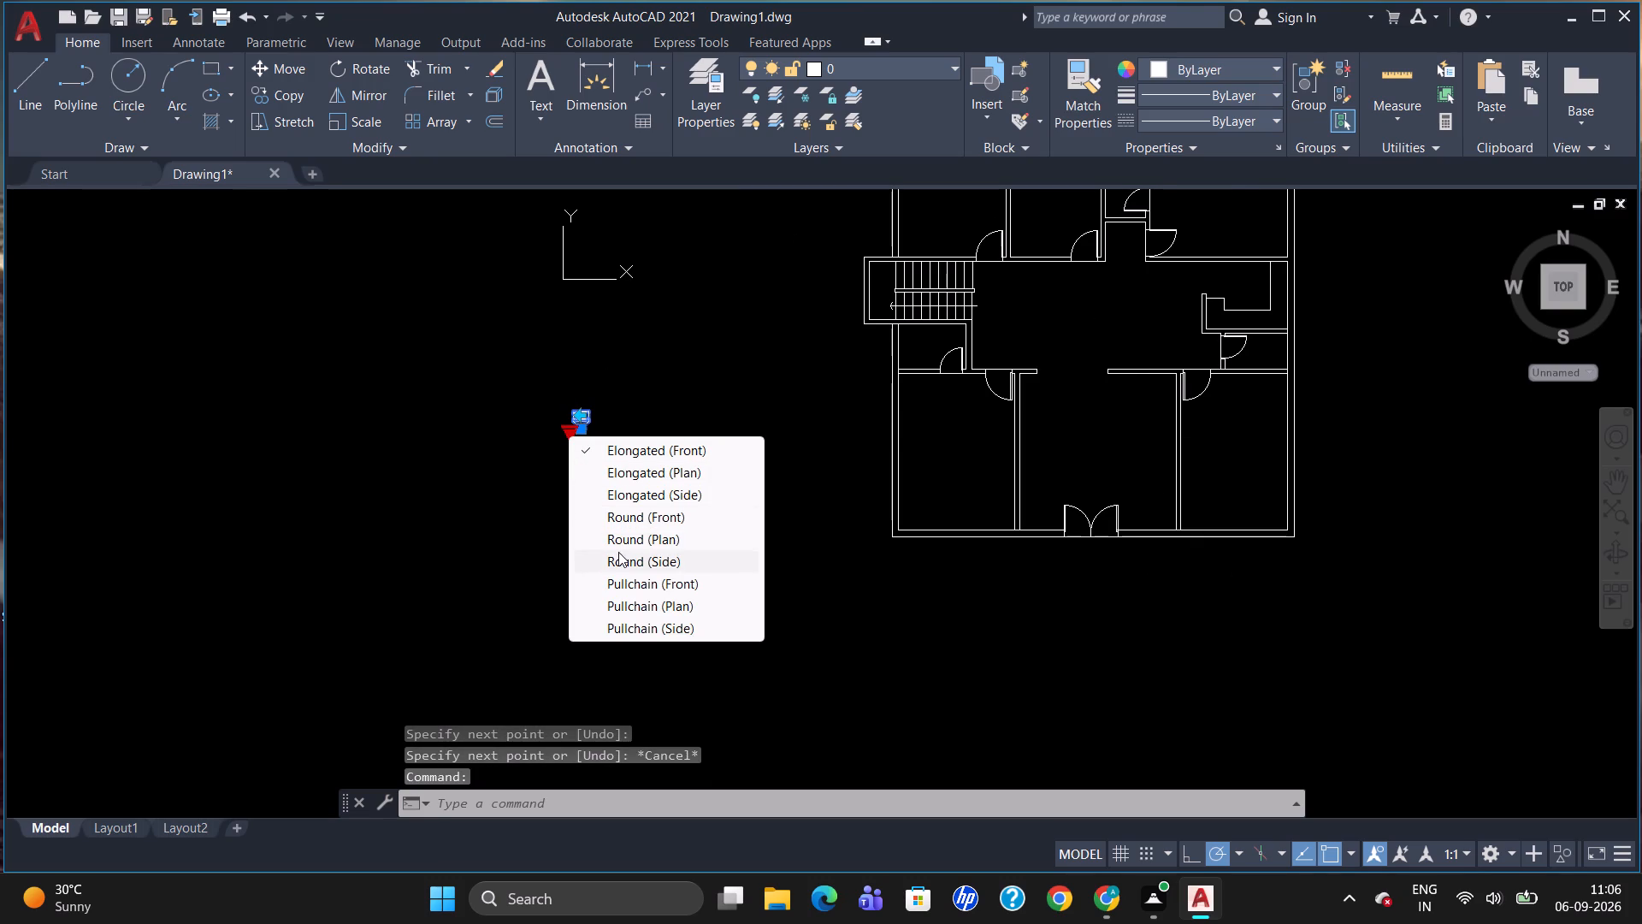
left_click(622, 542)
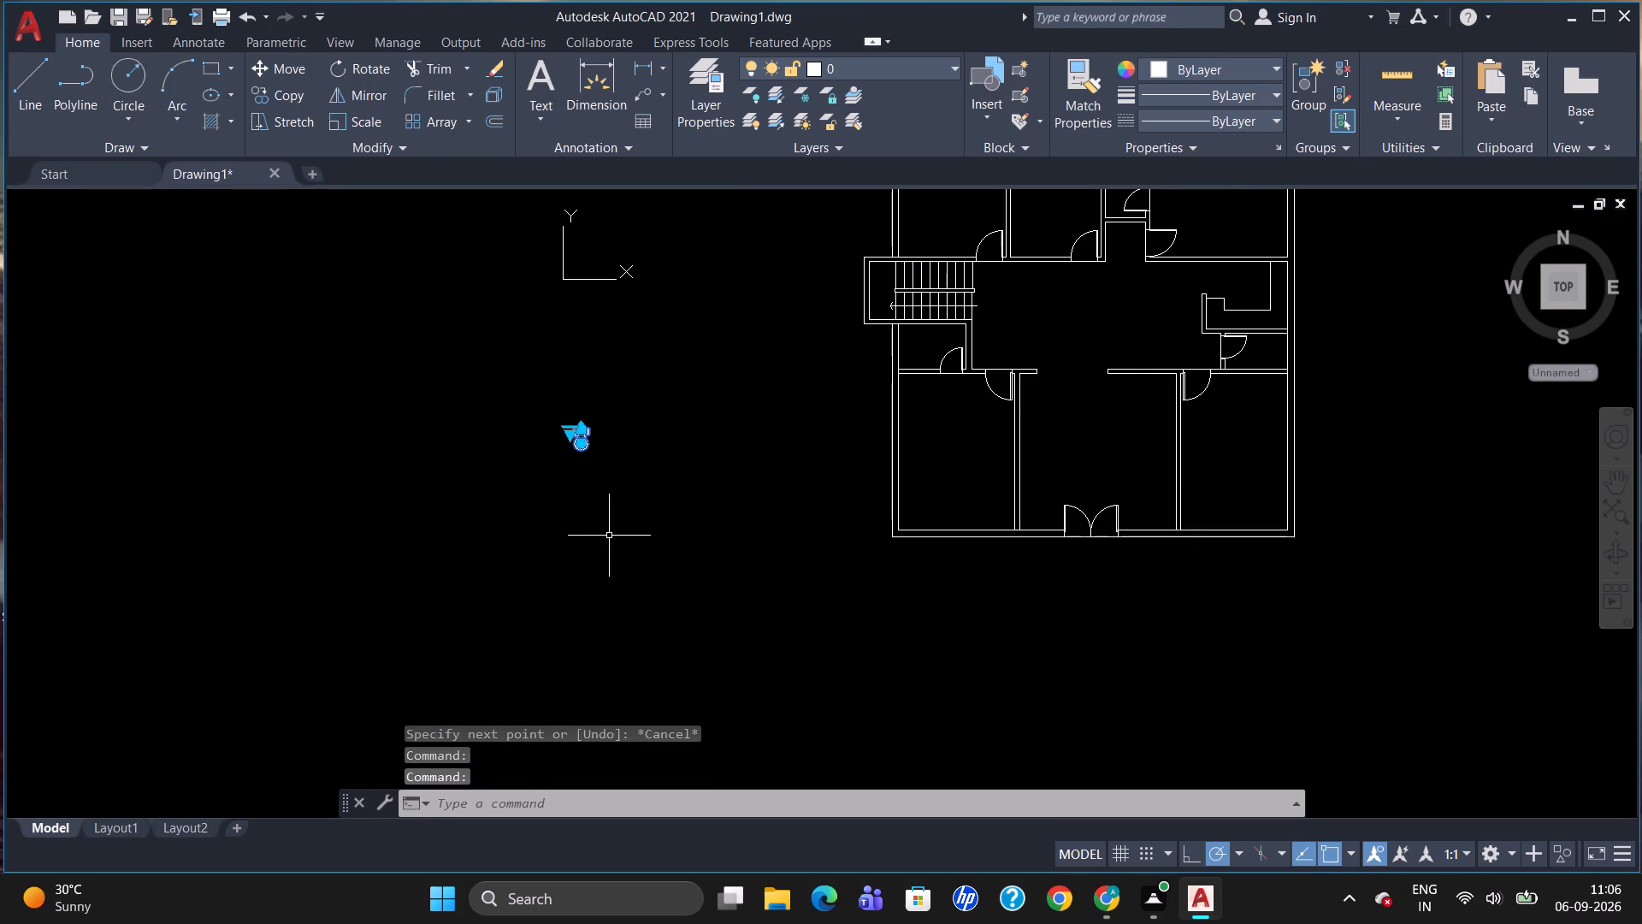
key("Escape")
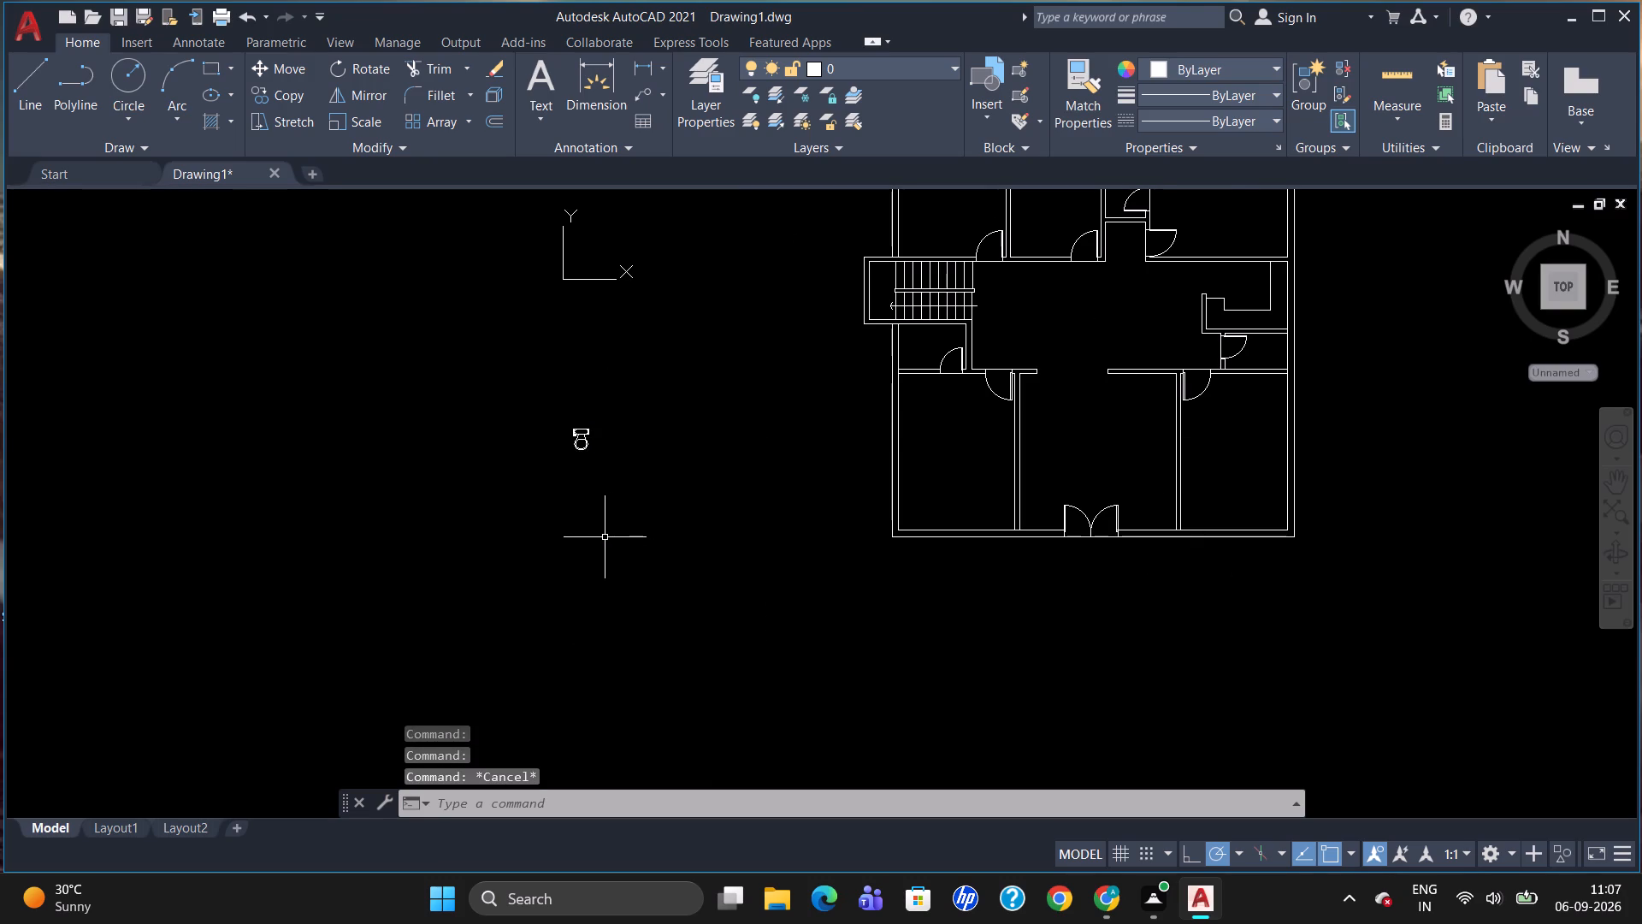
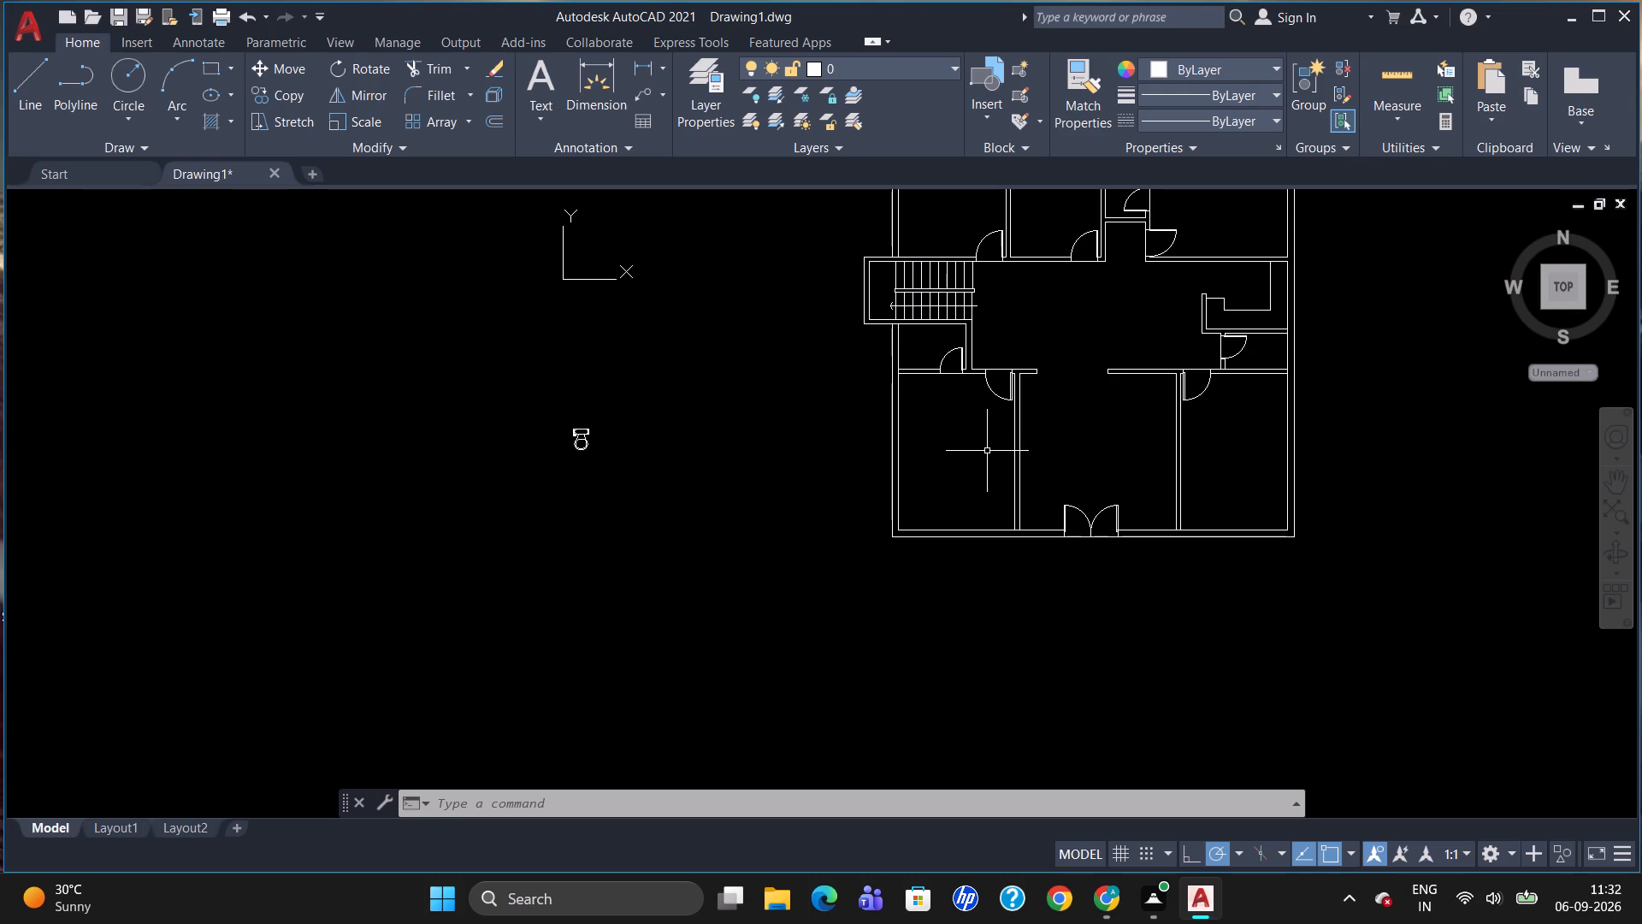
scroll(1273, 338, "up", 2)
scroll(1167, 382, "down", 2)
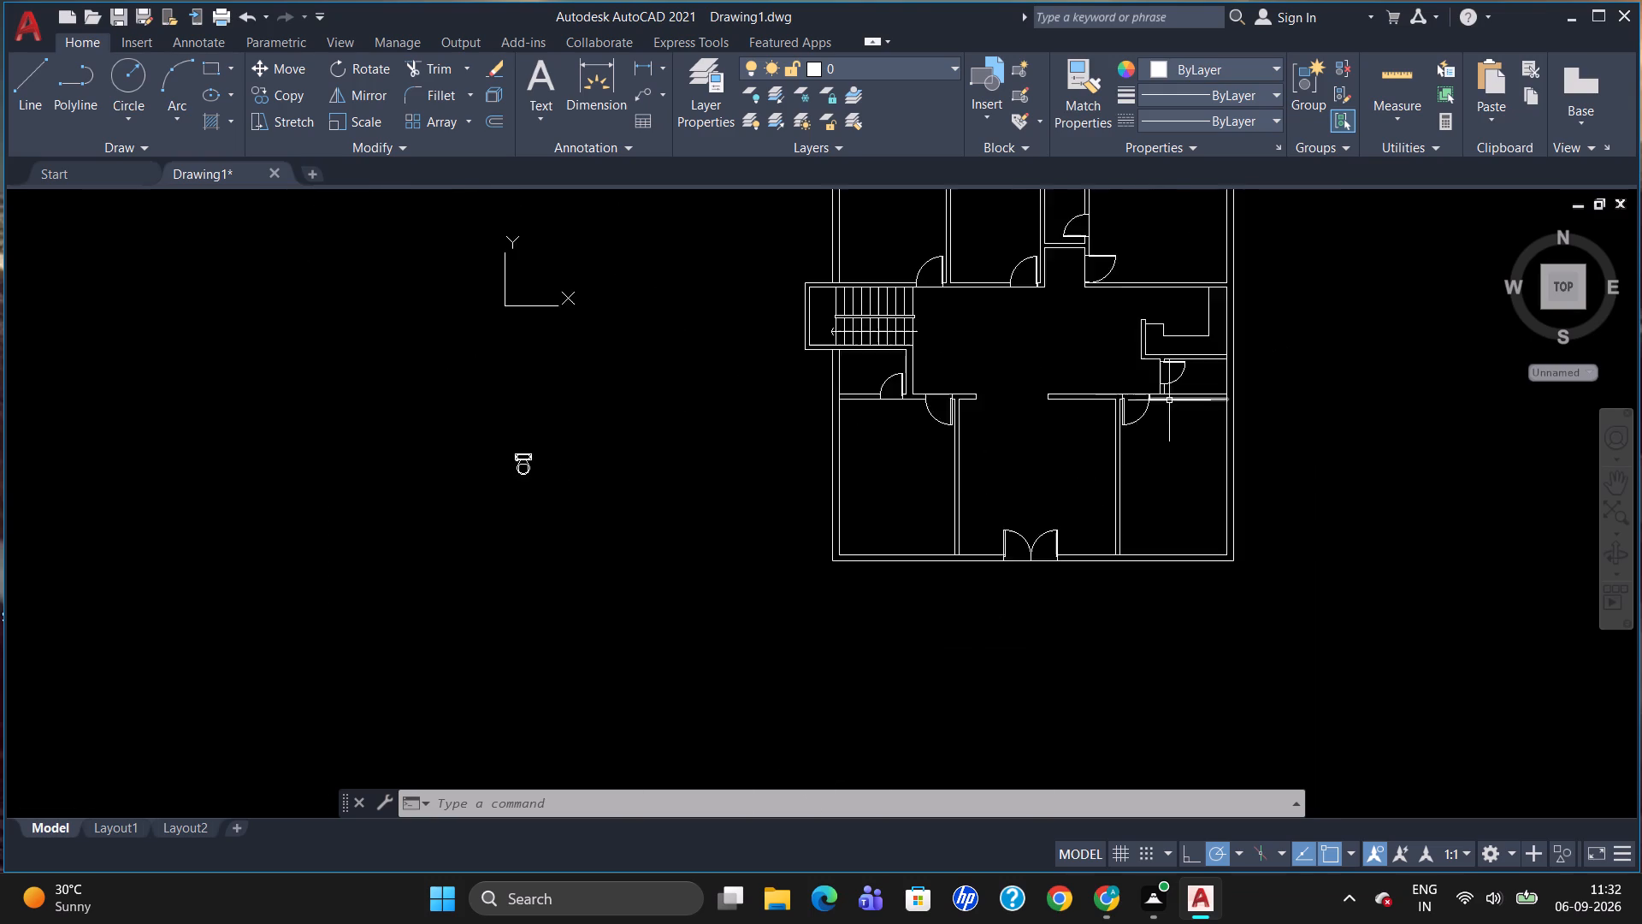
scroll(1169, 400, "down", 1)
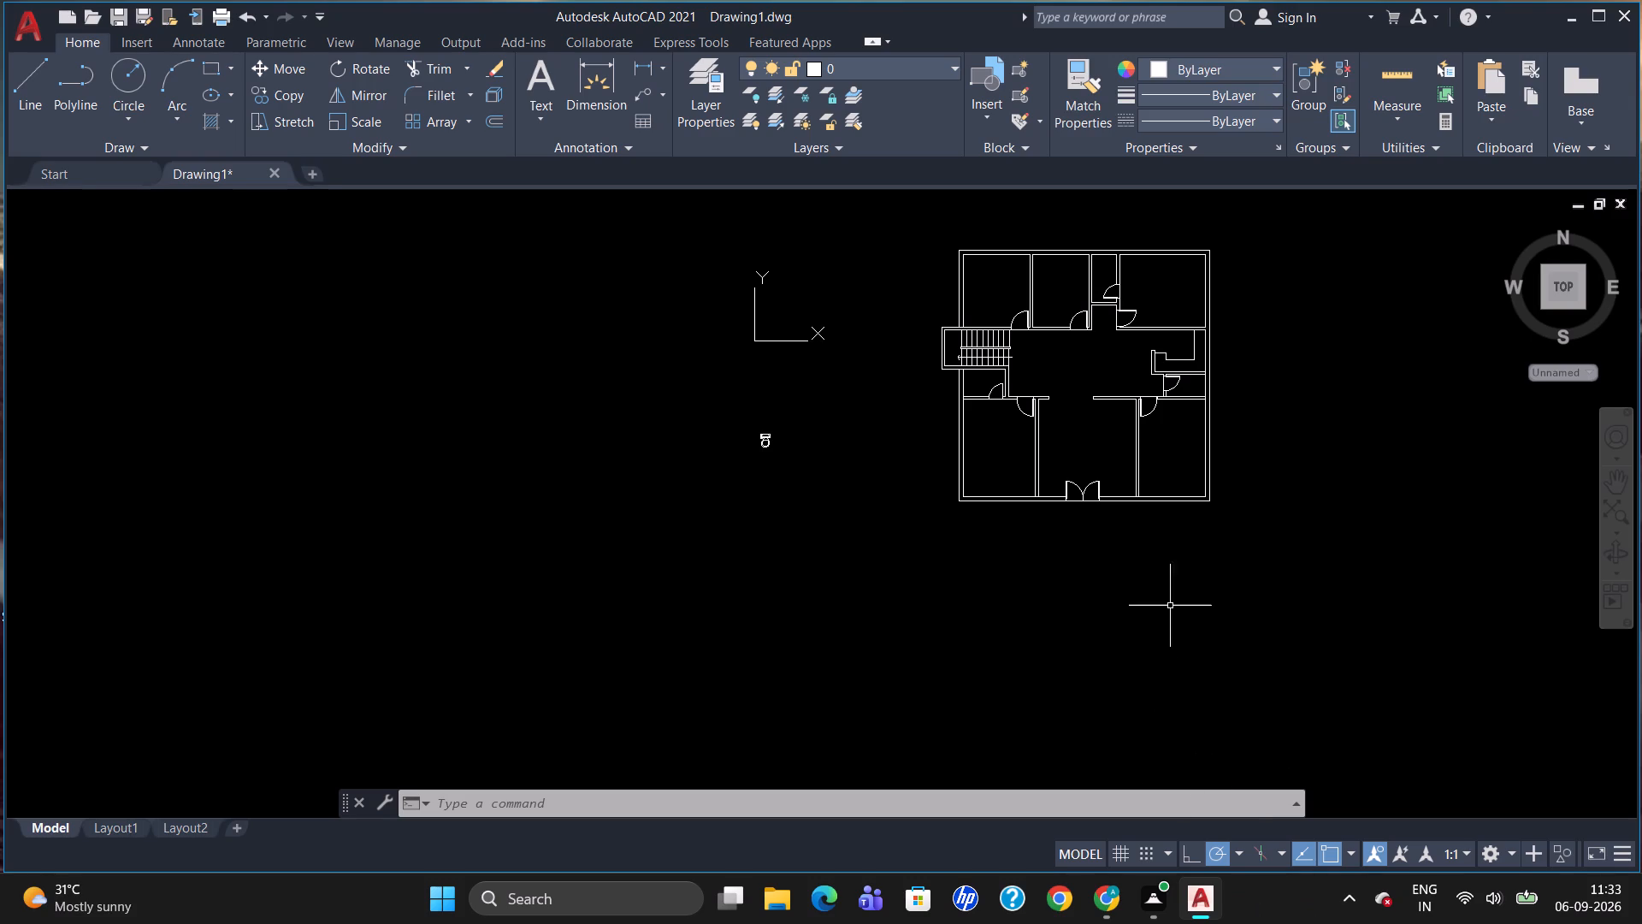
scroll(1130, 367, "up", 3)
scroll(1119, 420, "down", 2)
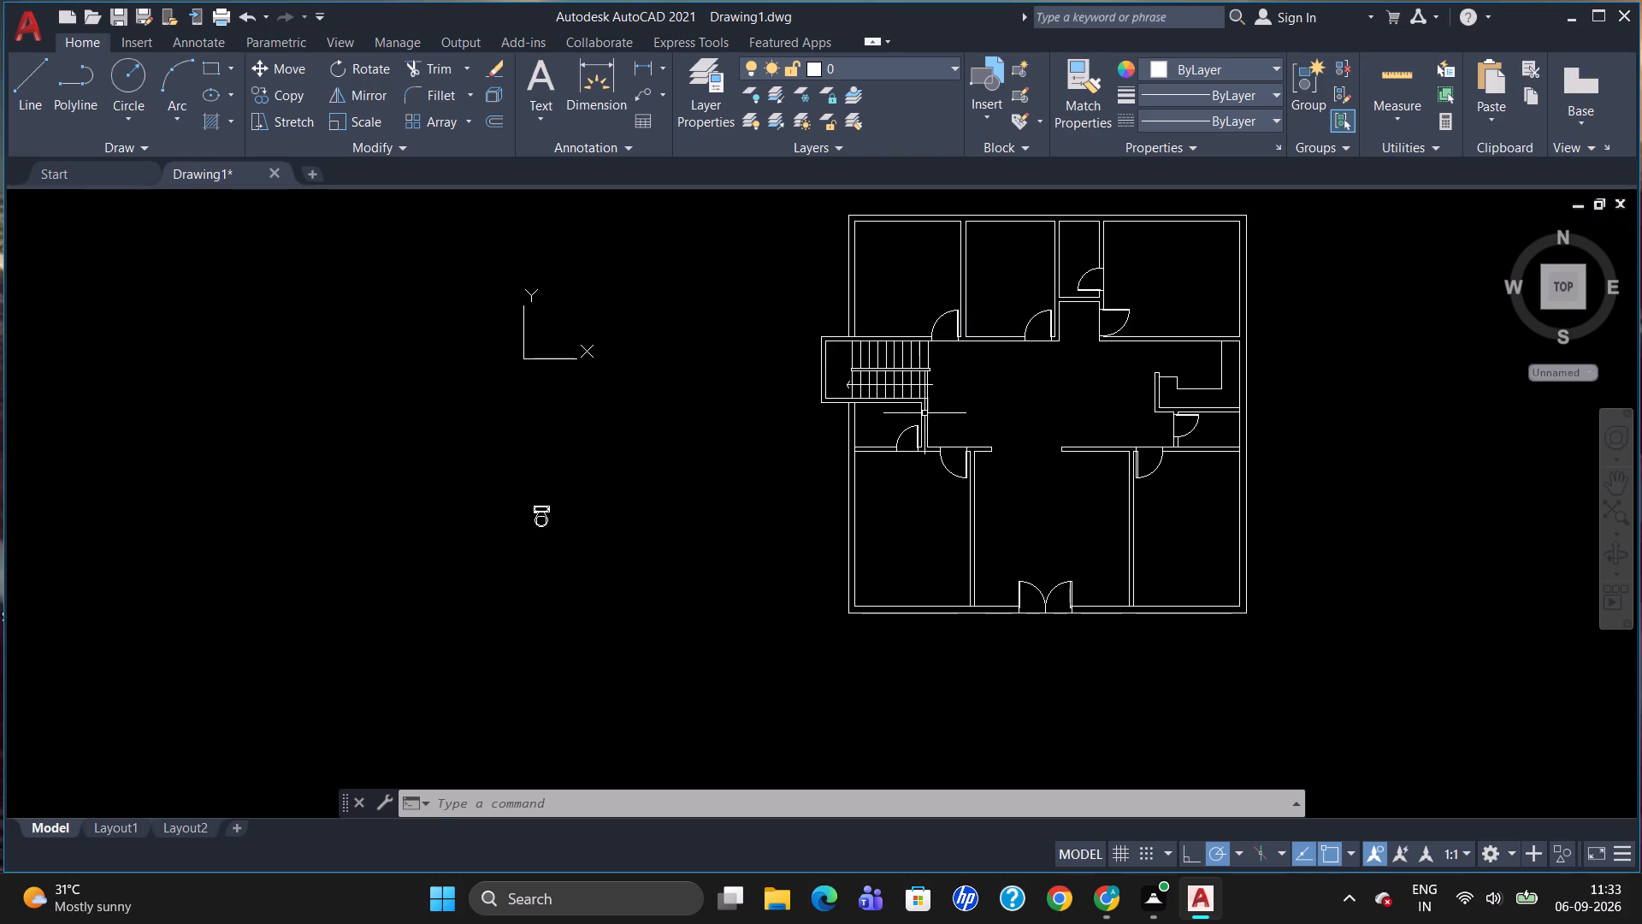
Draw a 9" by 54" upright rectangle in the empty space west of the floor plan as a window outline.
type("REC")
key("Return")
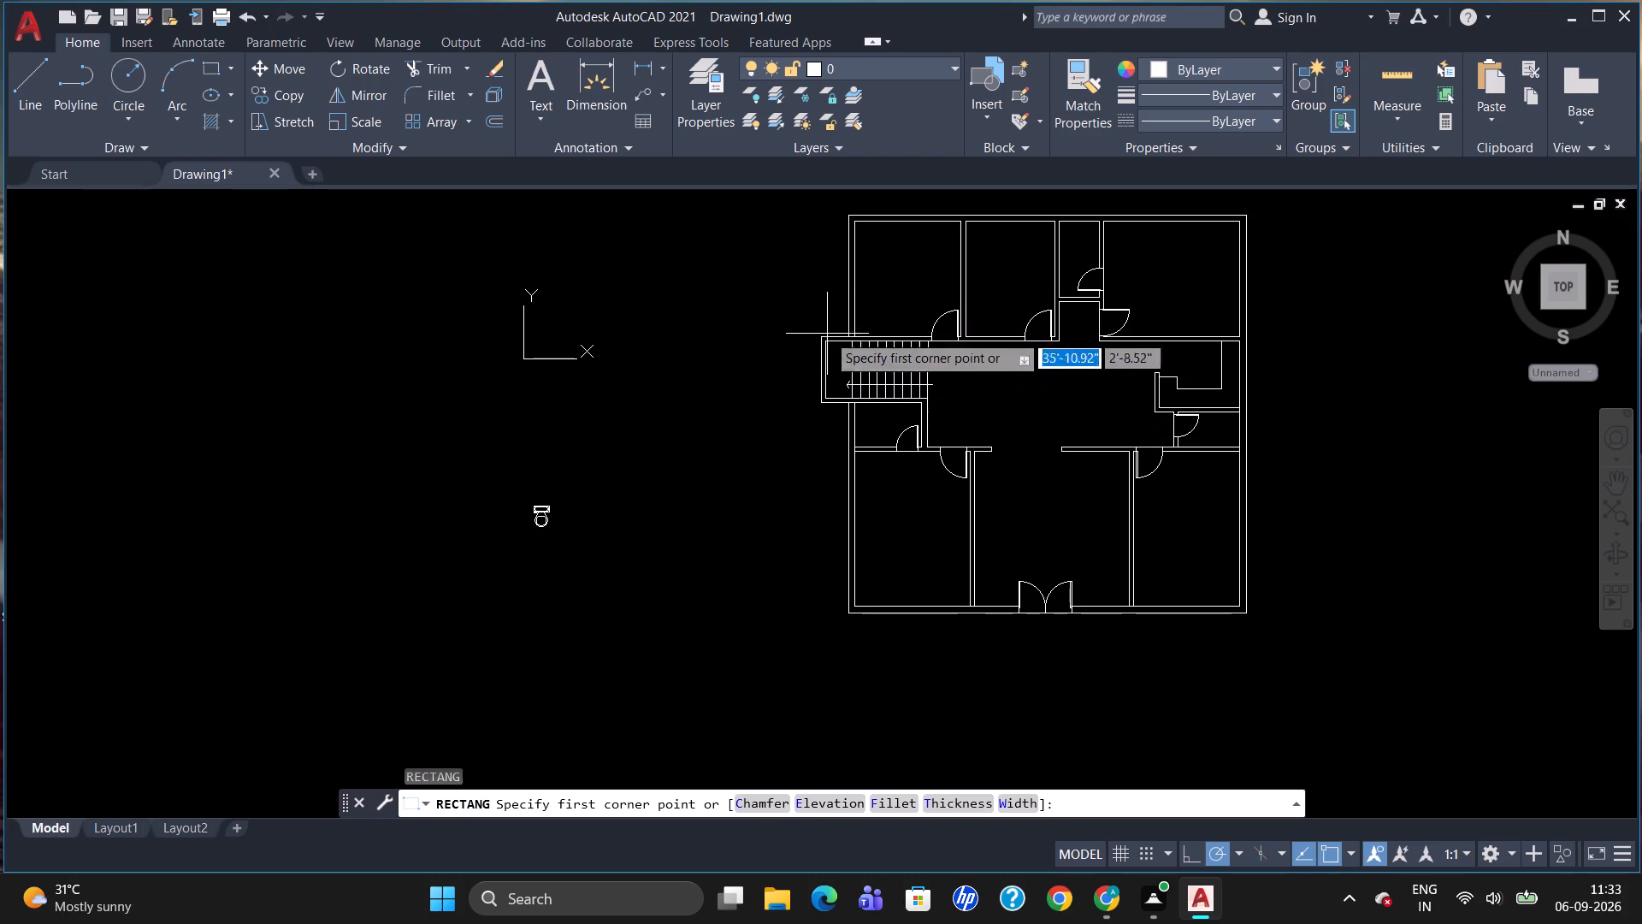
left_click_drag(661, 304, 662, 311)
key("9")
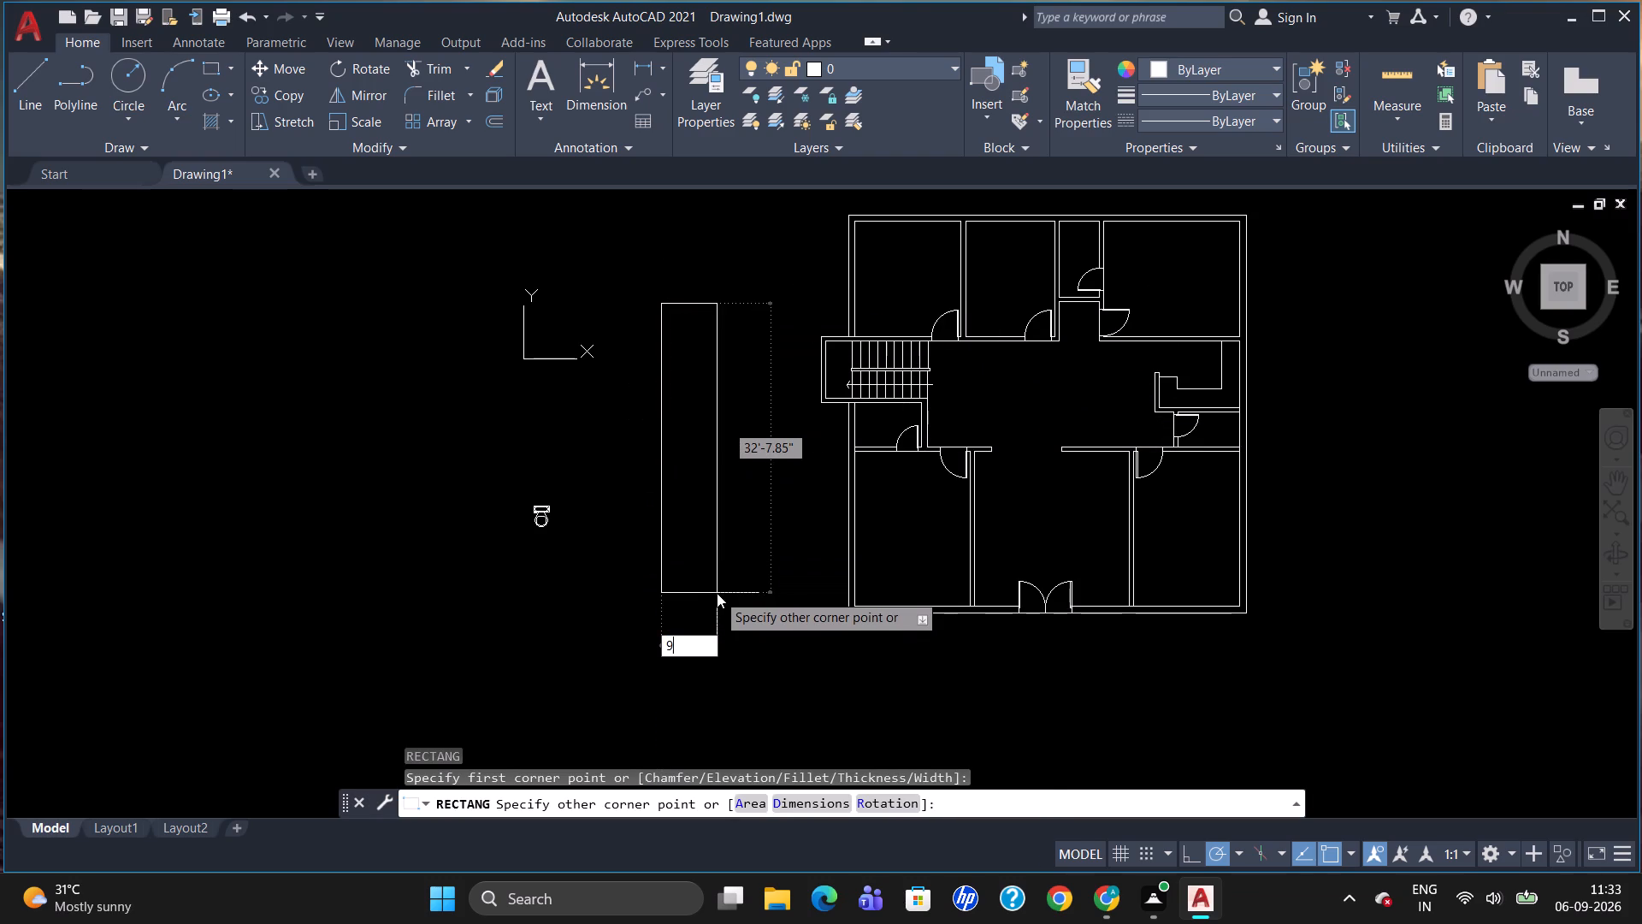
key("shift+quotedbl")
key("Tab")
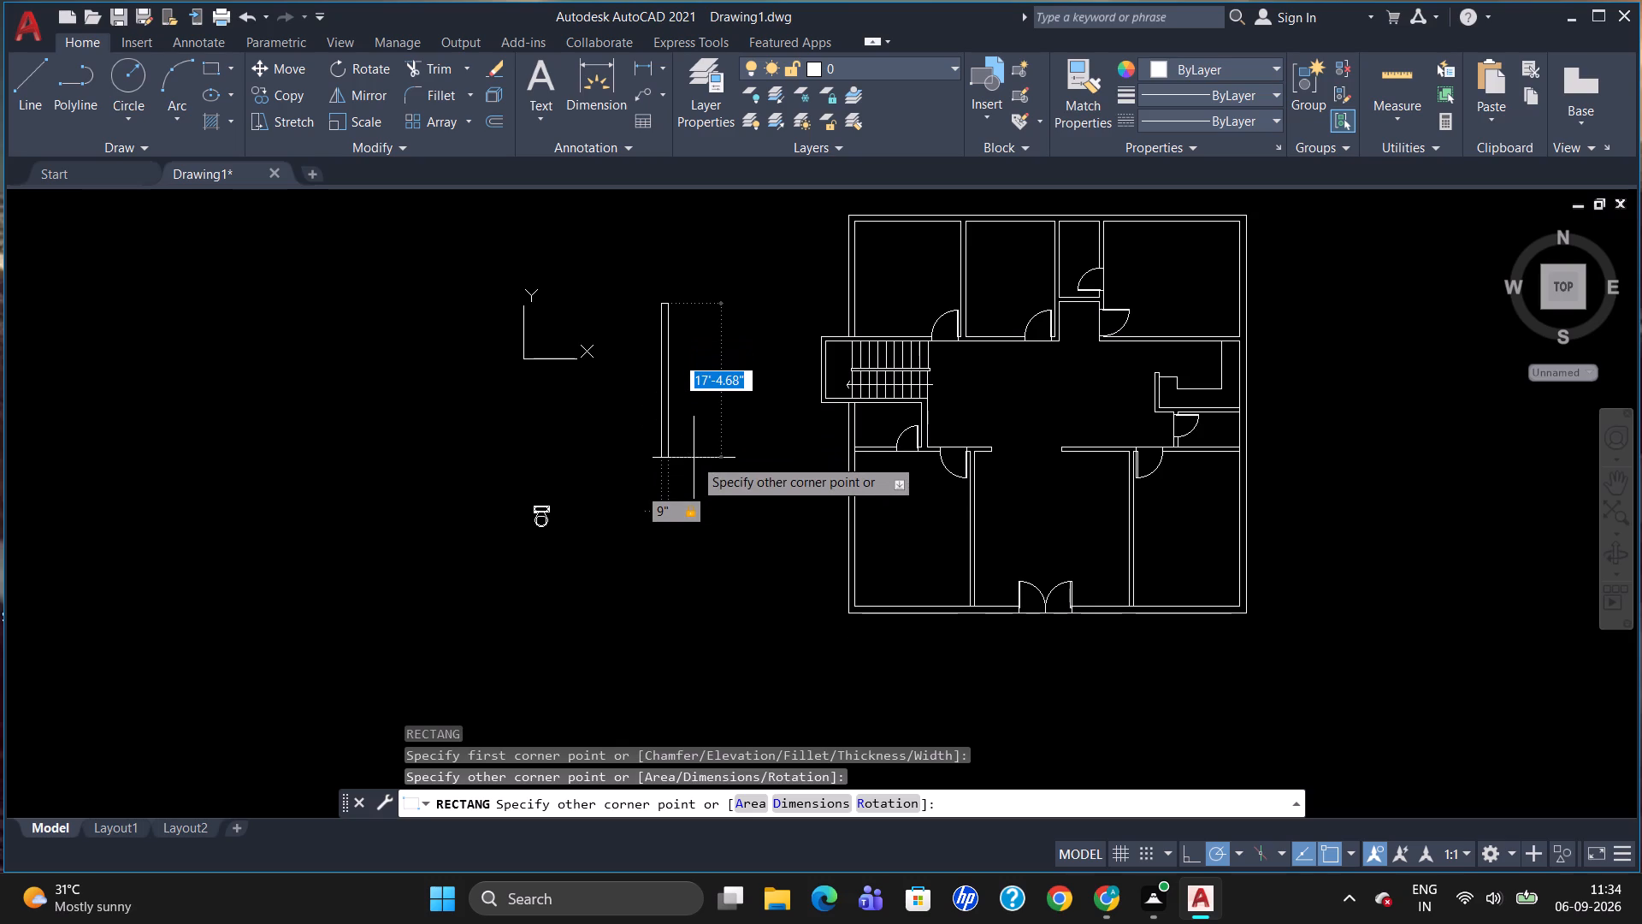
type("54")
key("shift+quotedbl")
key("Return")
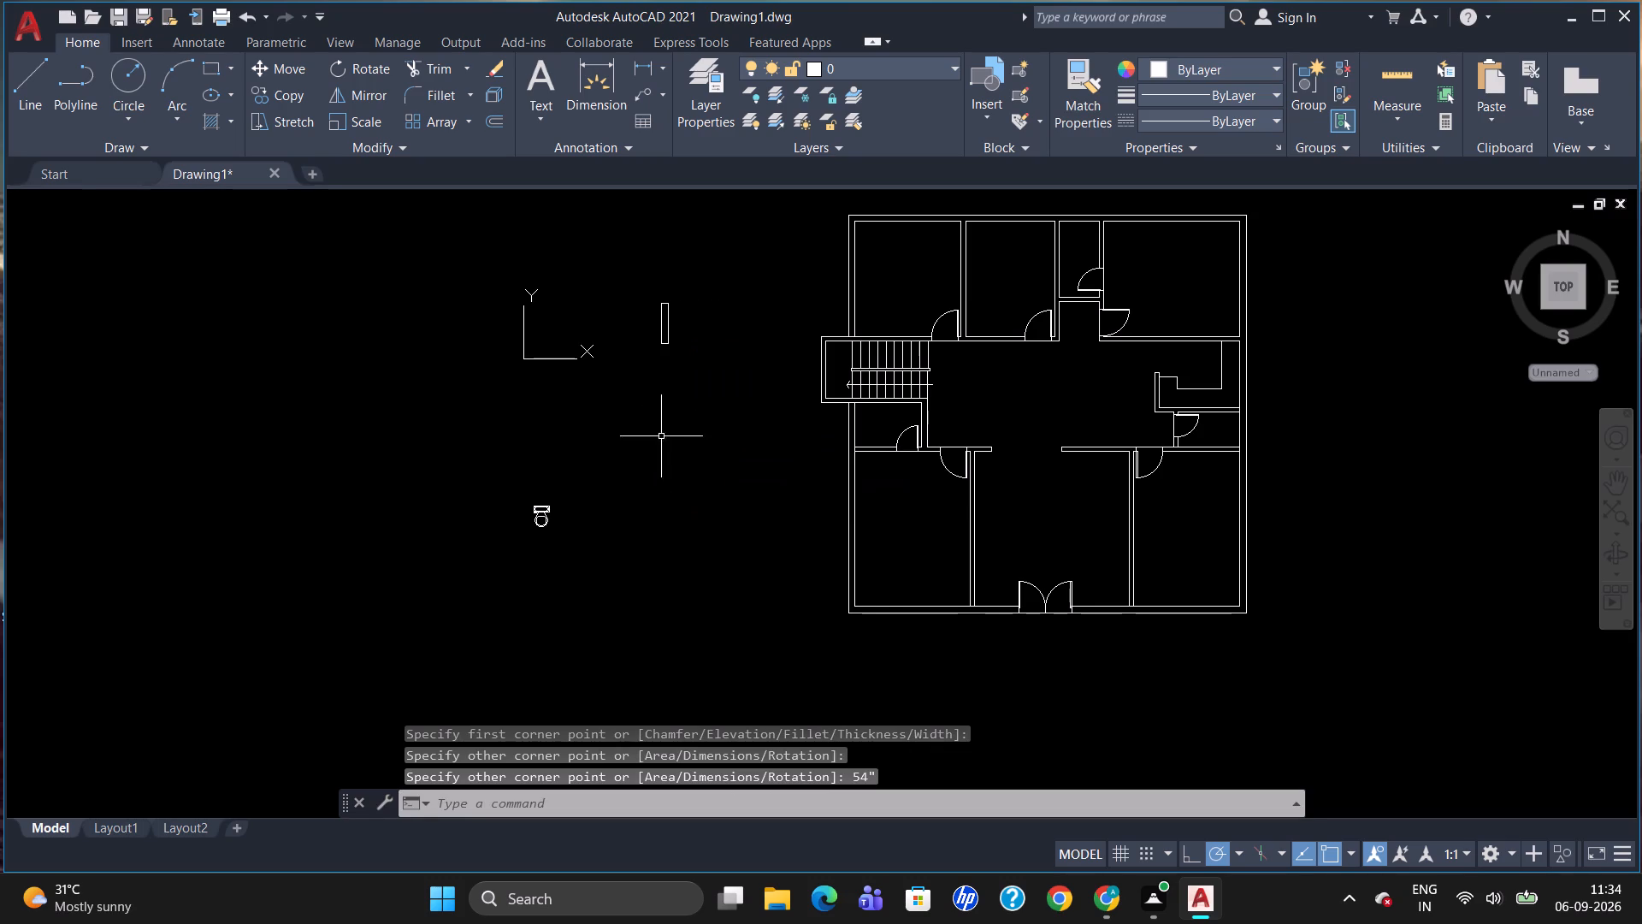
Draw a vertical centre line through the window rectangle, joining the midpoints of its two short edges.
scroll(656, 274, "up", 2)
key("l")
key("Return")
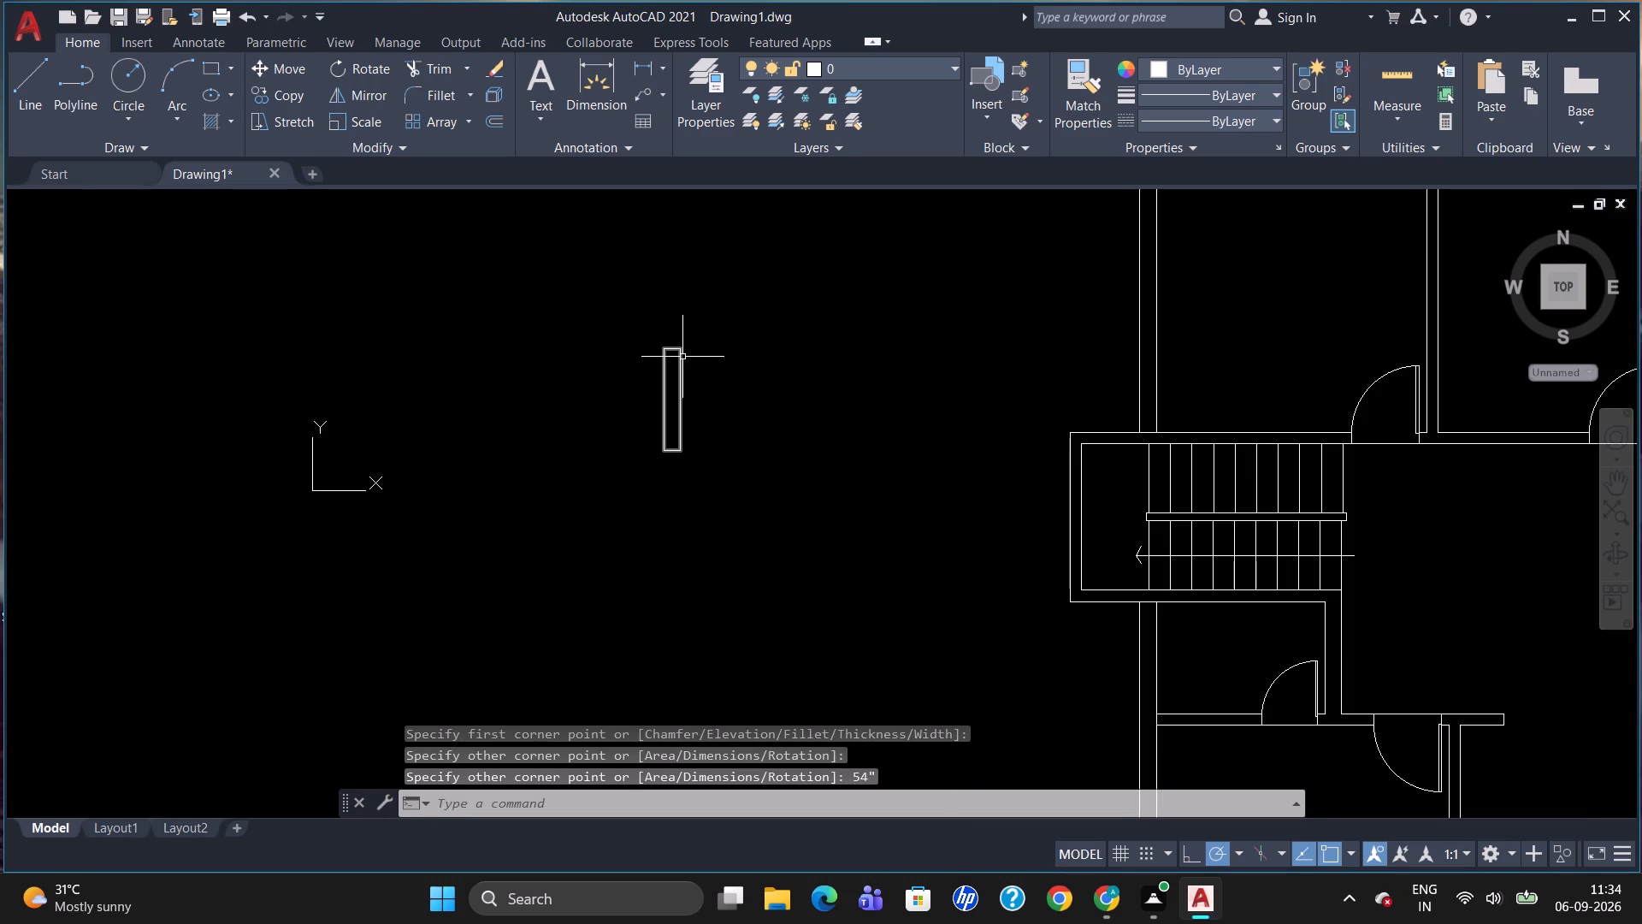
scroll(680, 352, "up", 2)
left_click(651, 348)
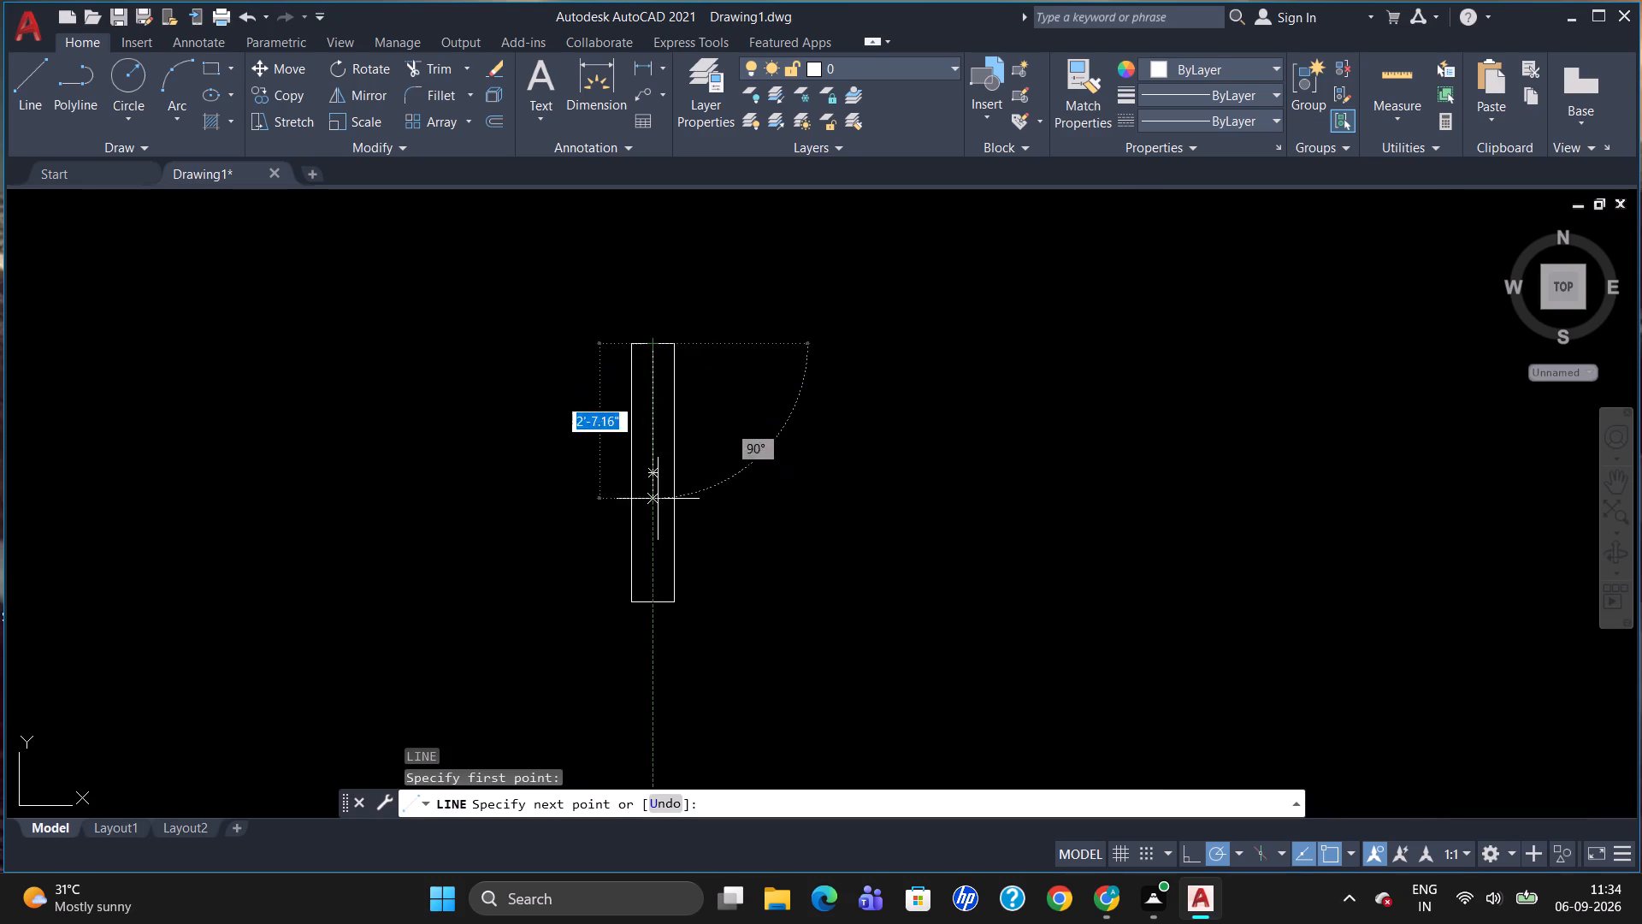
left_click(652, 601)
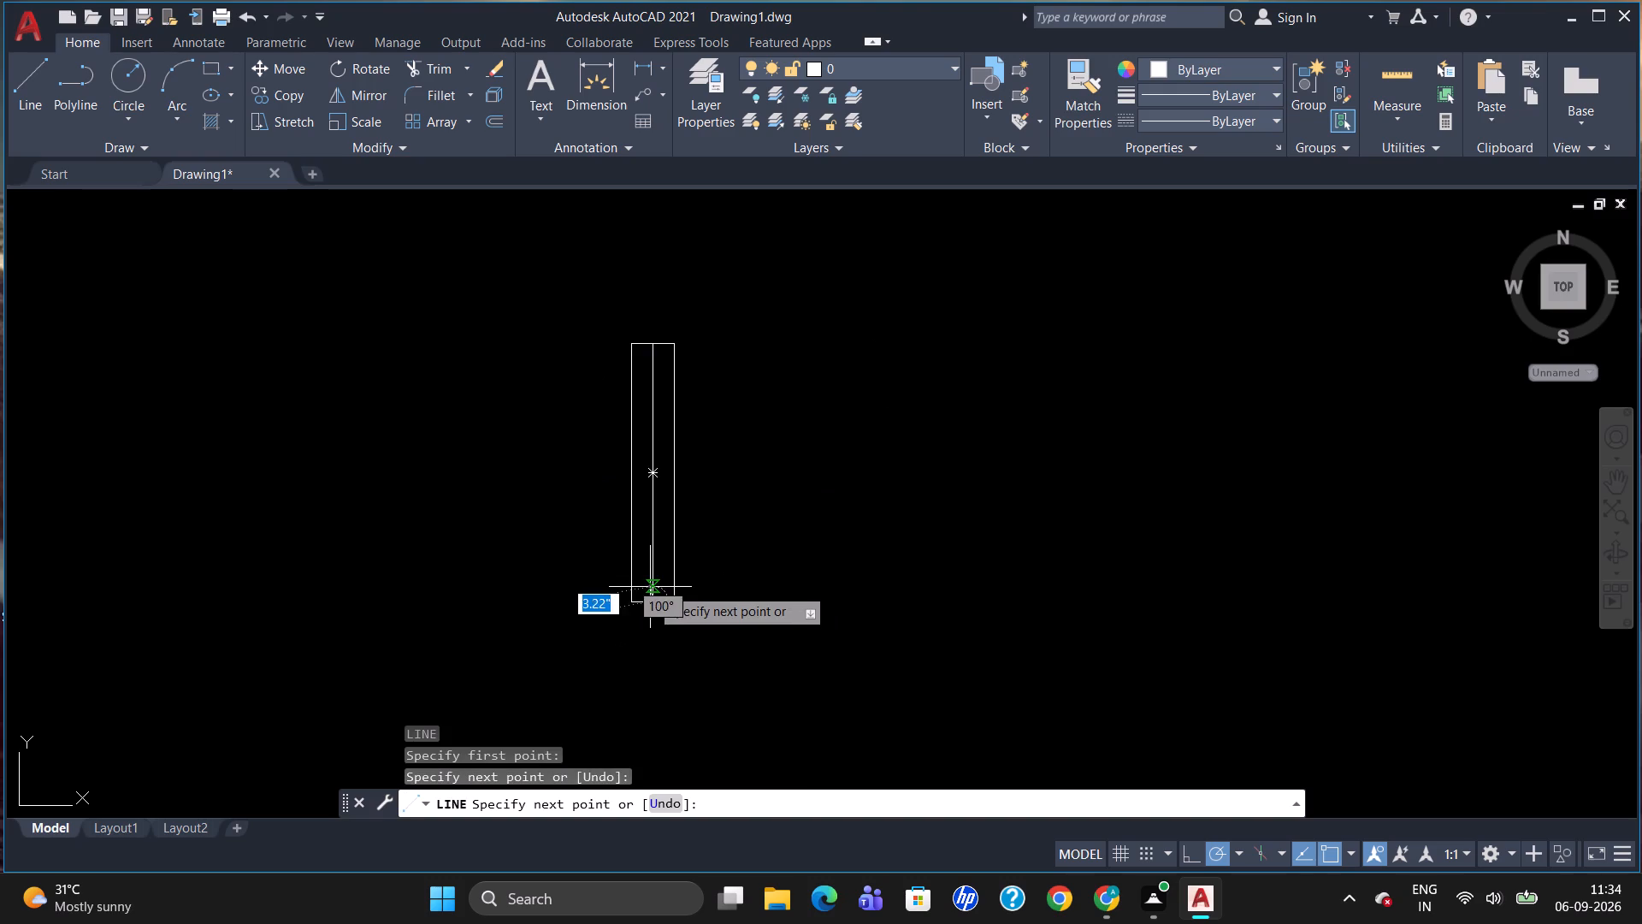
key("Escape")
Group the window rectangle with its centre line.
left_click_drag(907, 565, 454, 536)
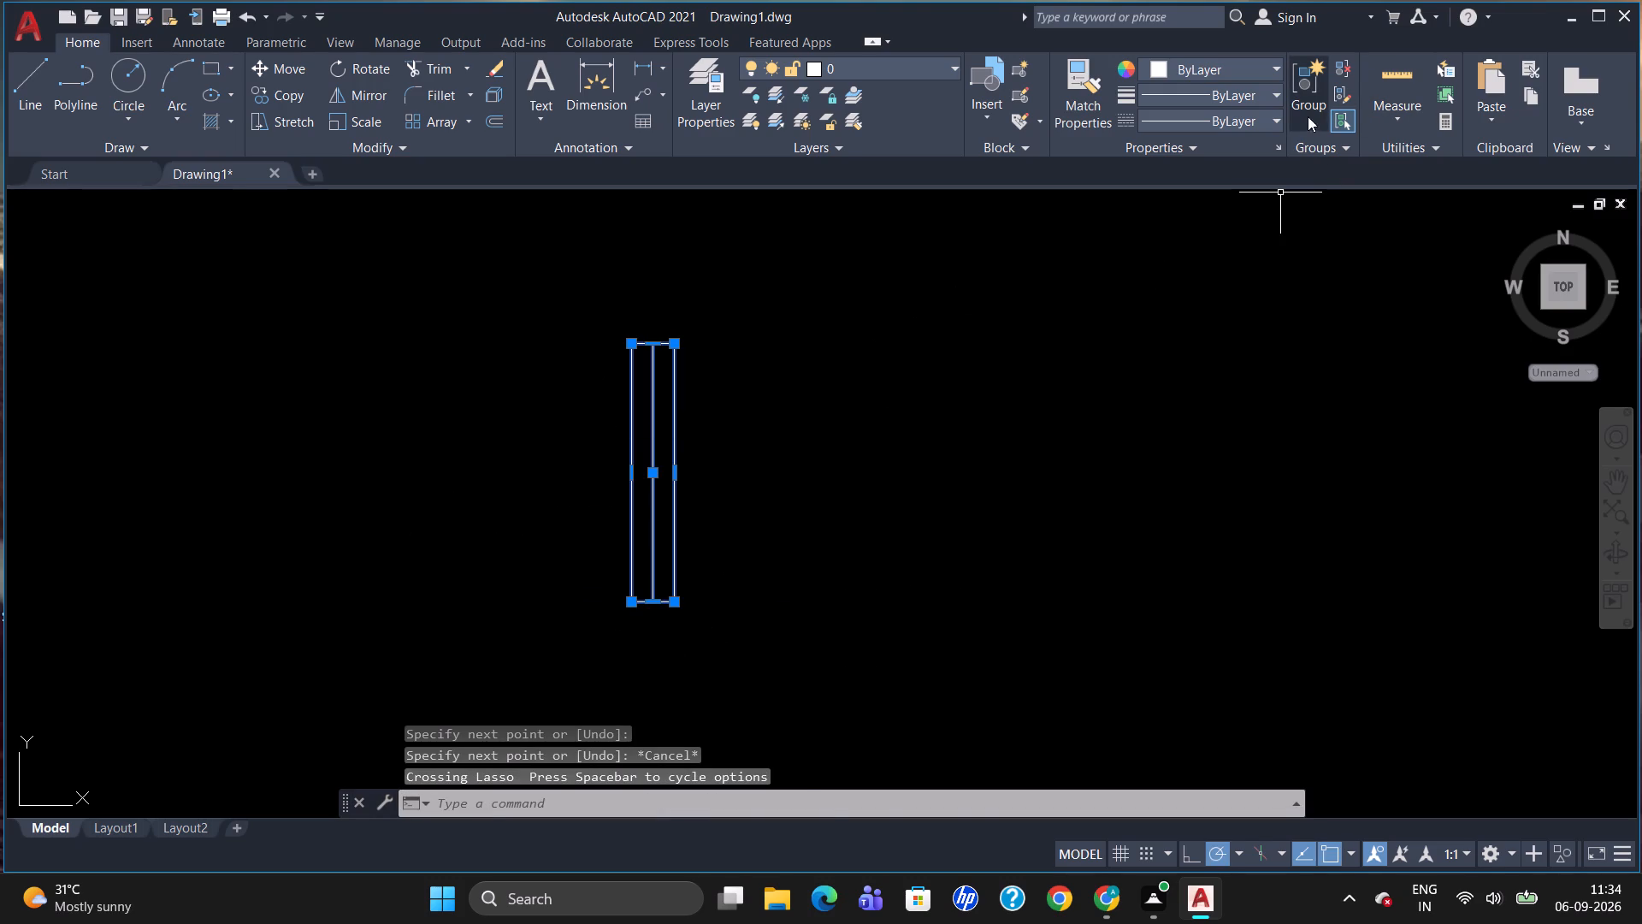
left_click(1300, 100)
Copy the window group by its upper-right corner into the west exterior wall of the north-west room above the staircase.
scroll(593, 400, "down", 4)
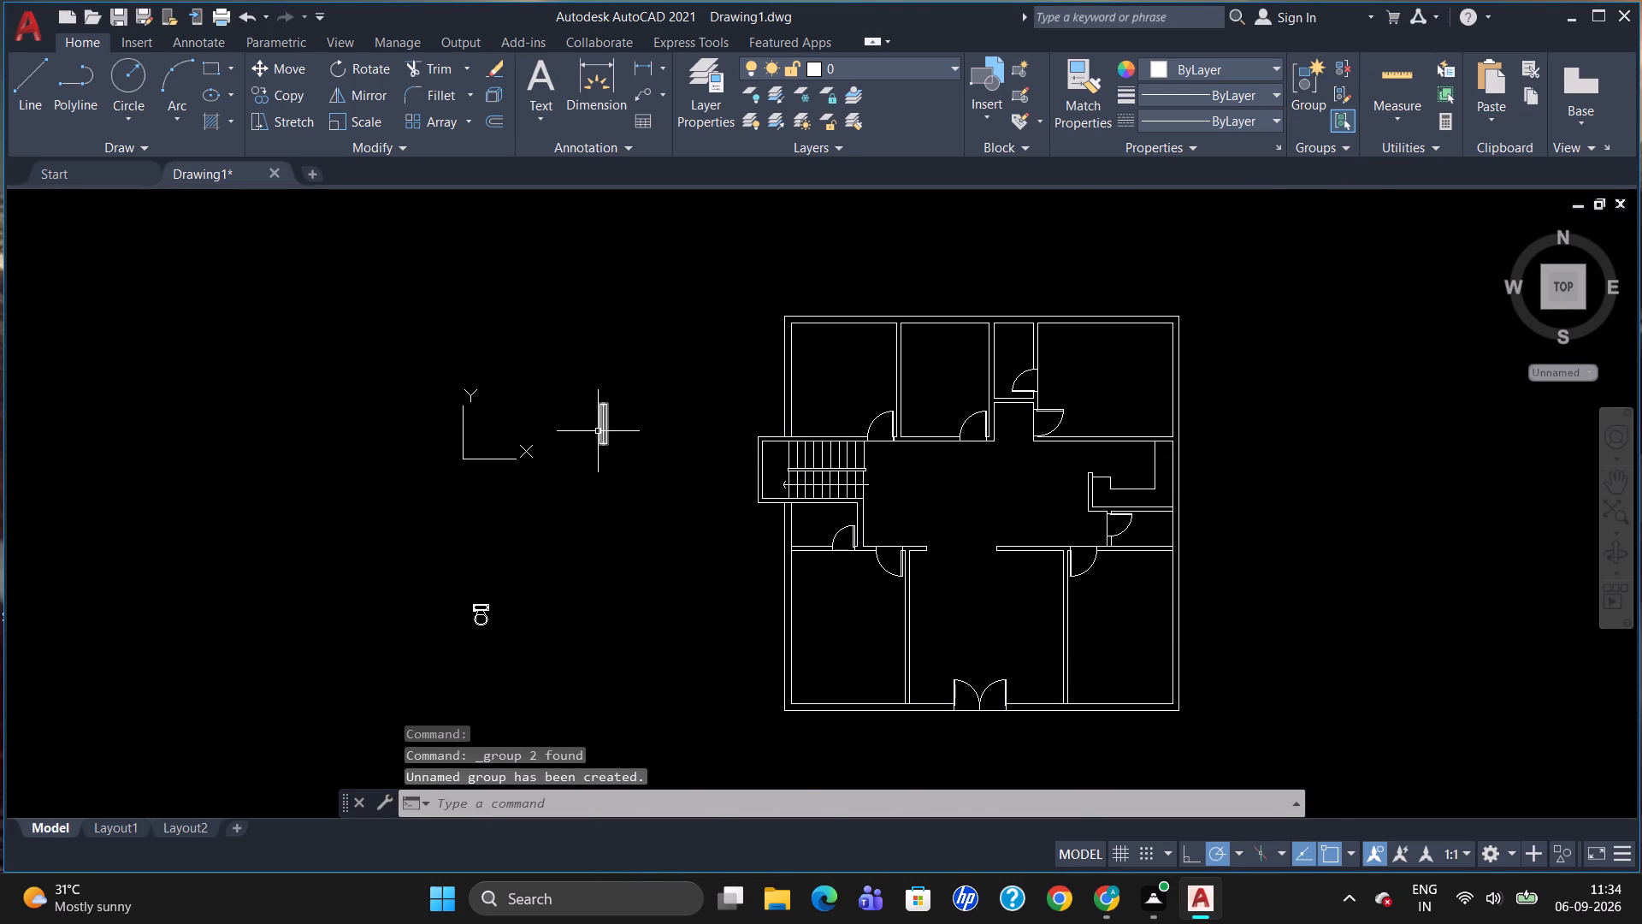
left_click(598, 431)
type("CO")
key("Return")
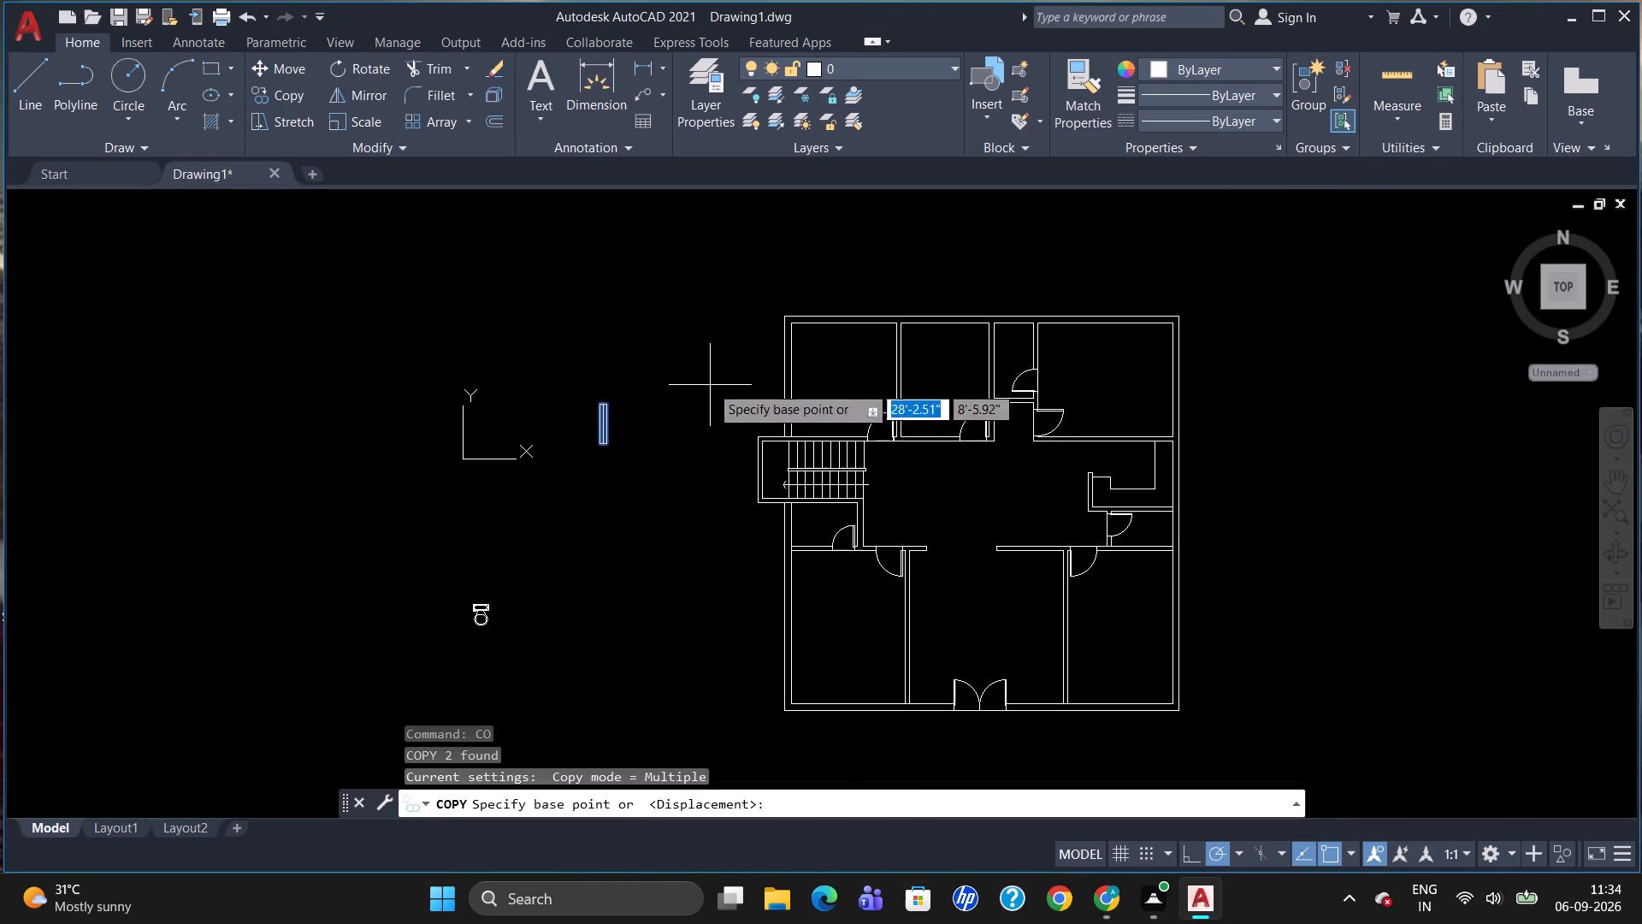
left_click(615, 397)
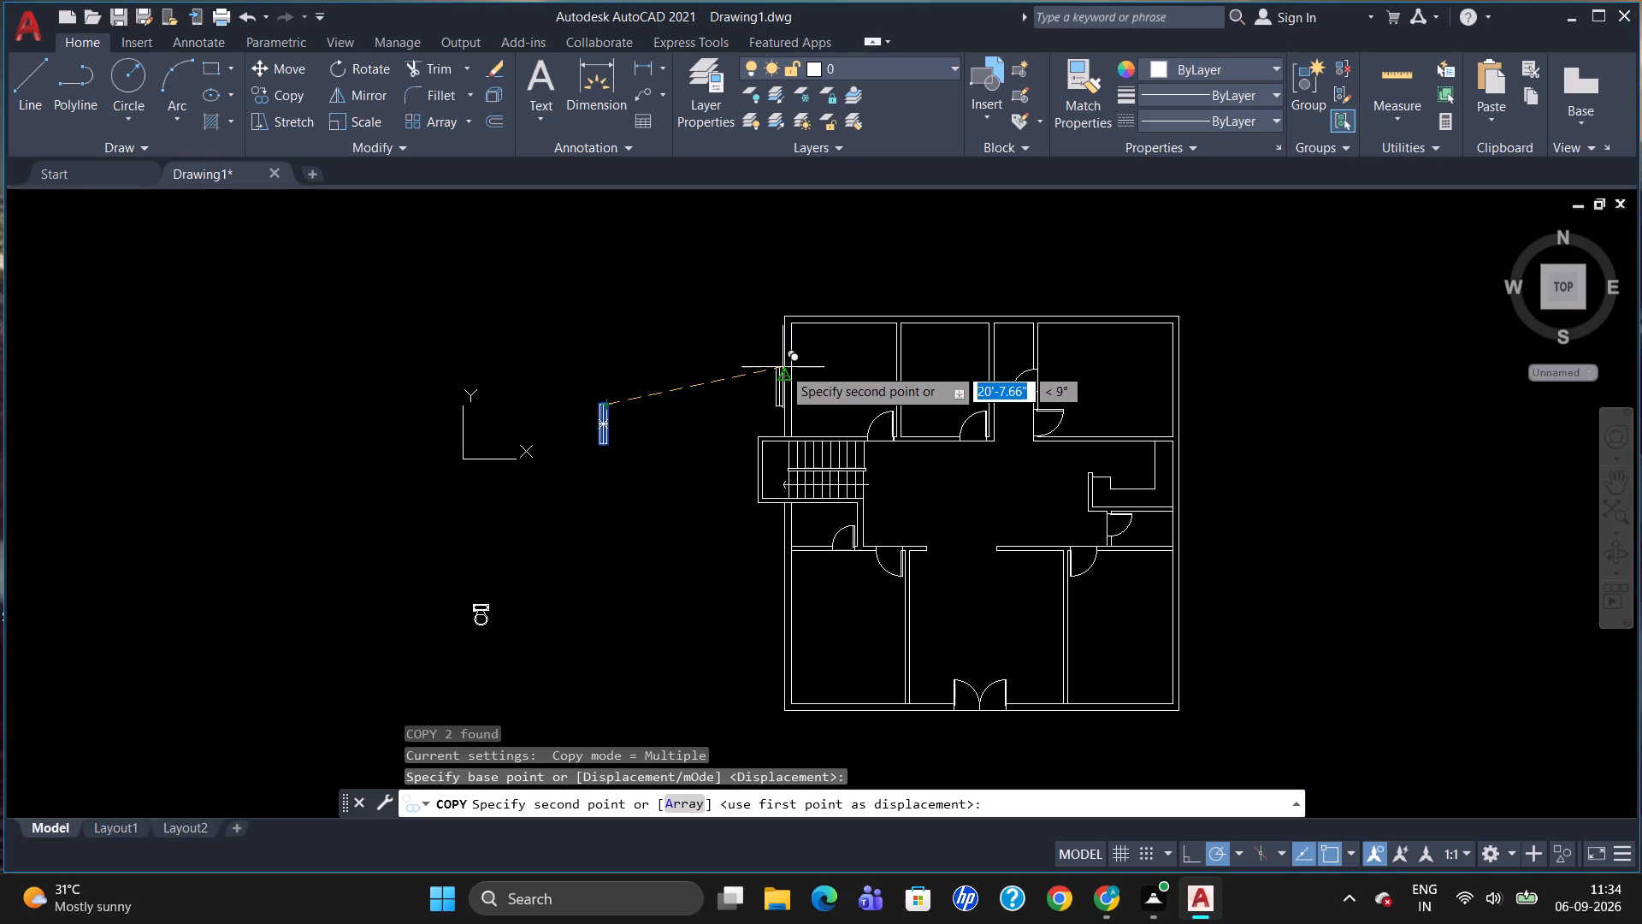
scroll(792, 362, "up", 5)
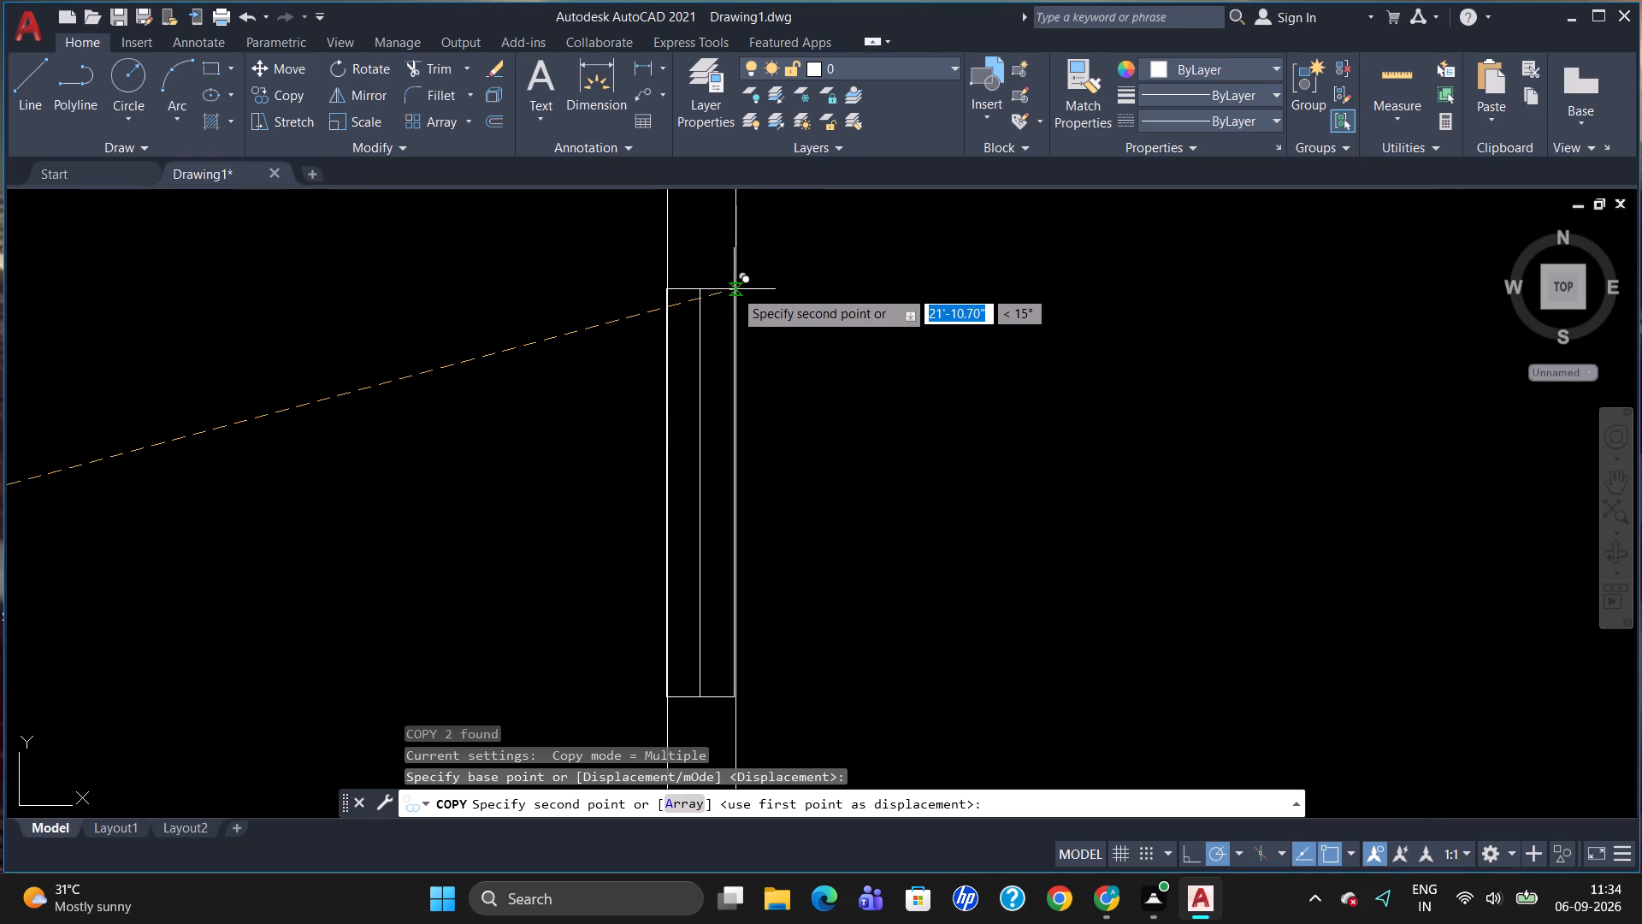
scroll(734, 289, "up", 2)
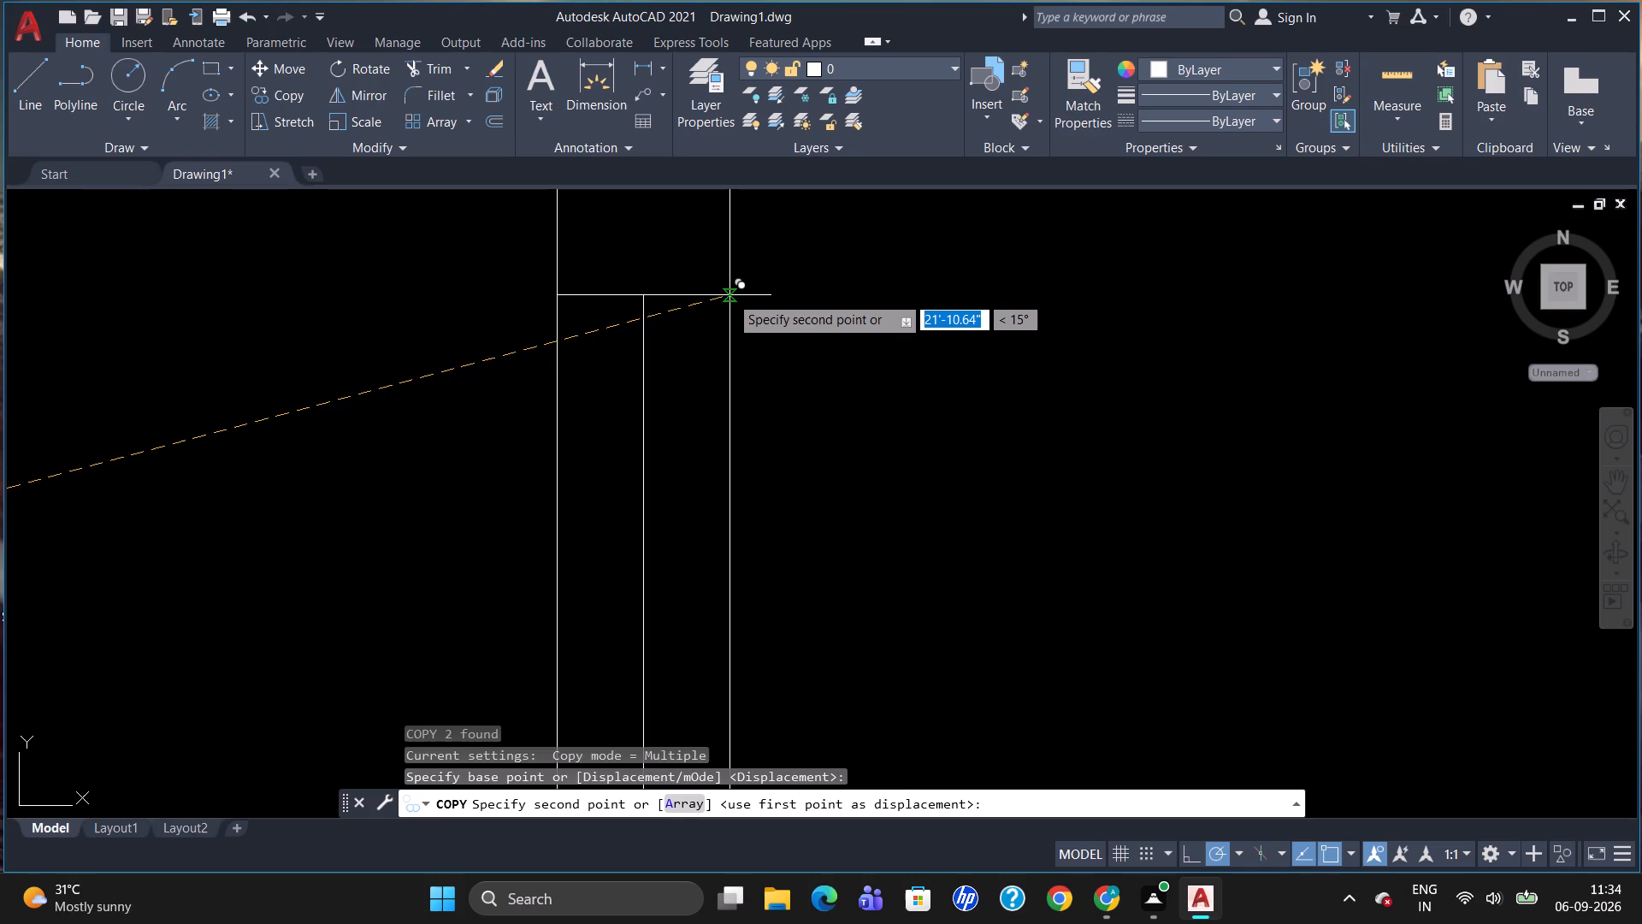
left_click(729, 295)
Place another copy of the window in the west exterior wall of the south-west room.
scroll(768, 209, "down", 4)
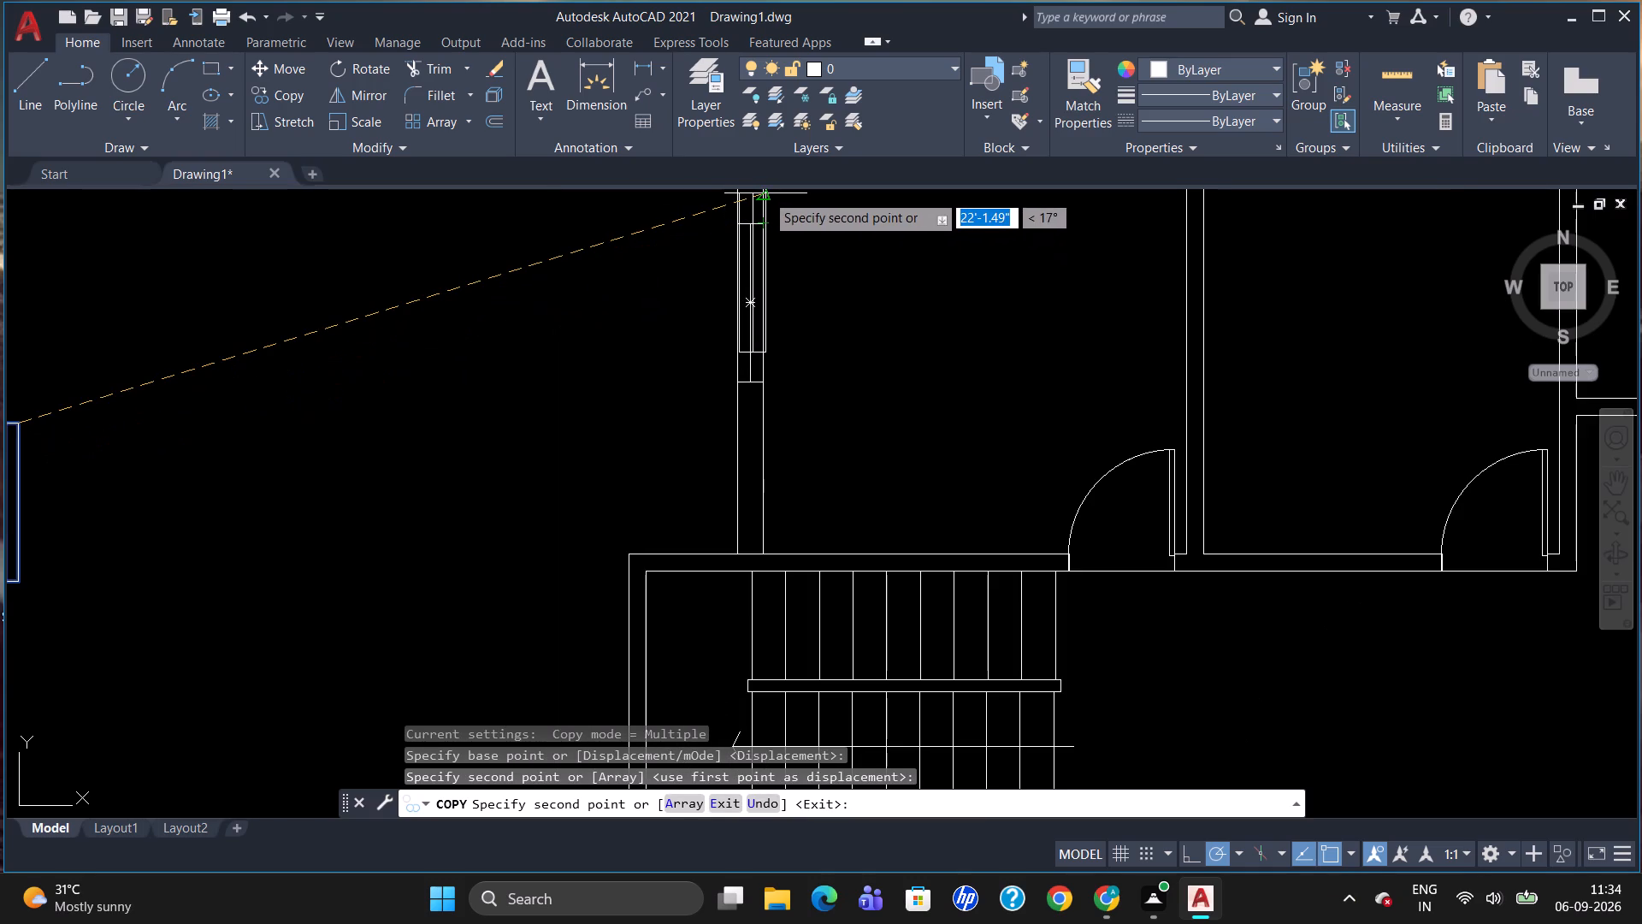
scroll(766, 216, "down", 3)
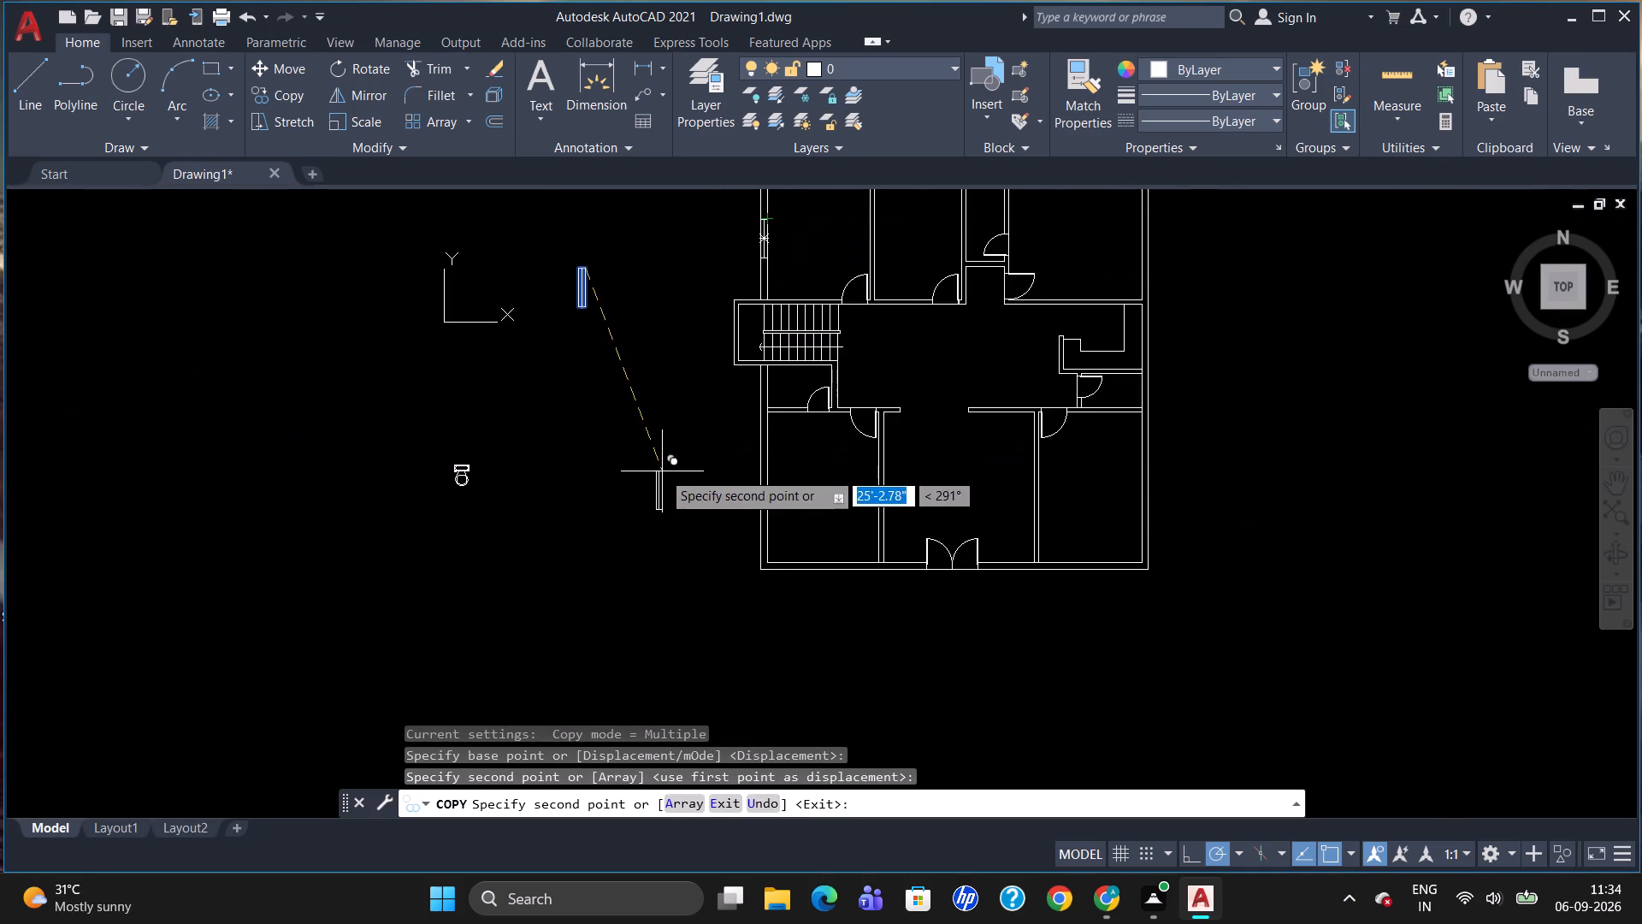
scroll(662, 471, "up", 2)
scroll(898, 501, "up", 2)
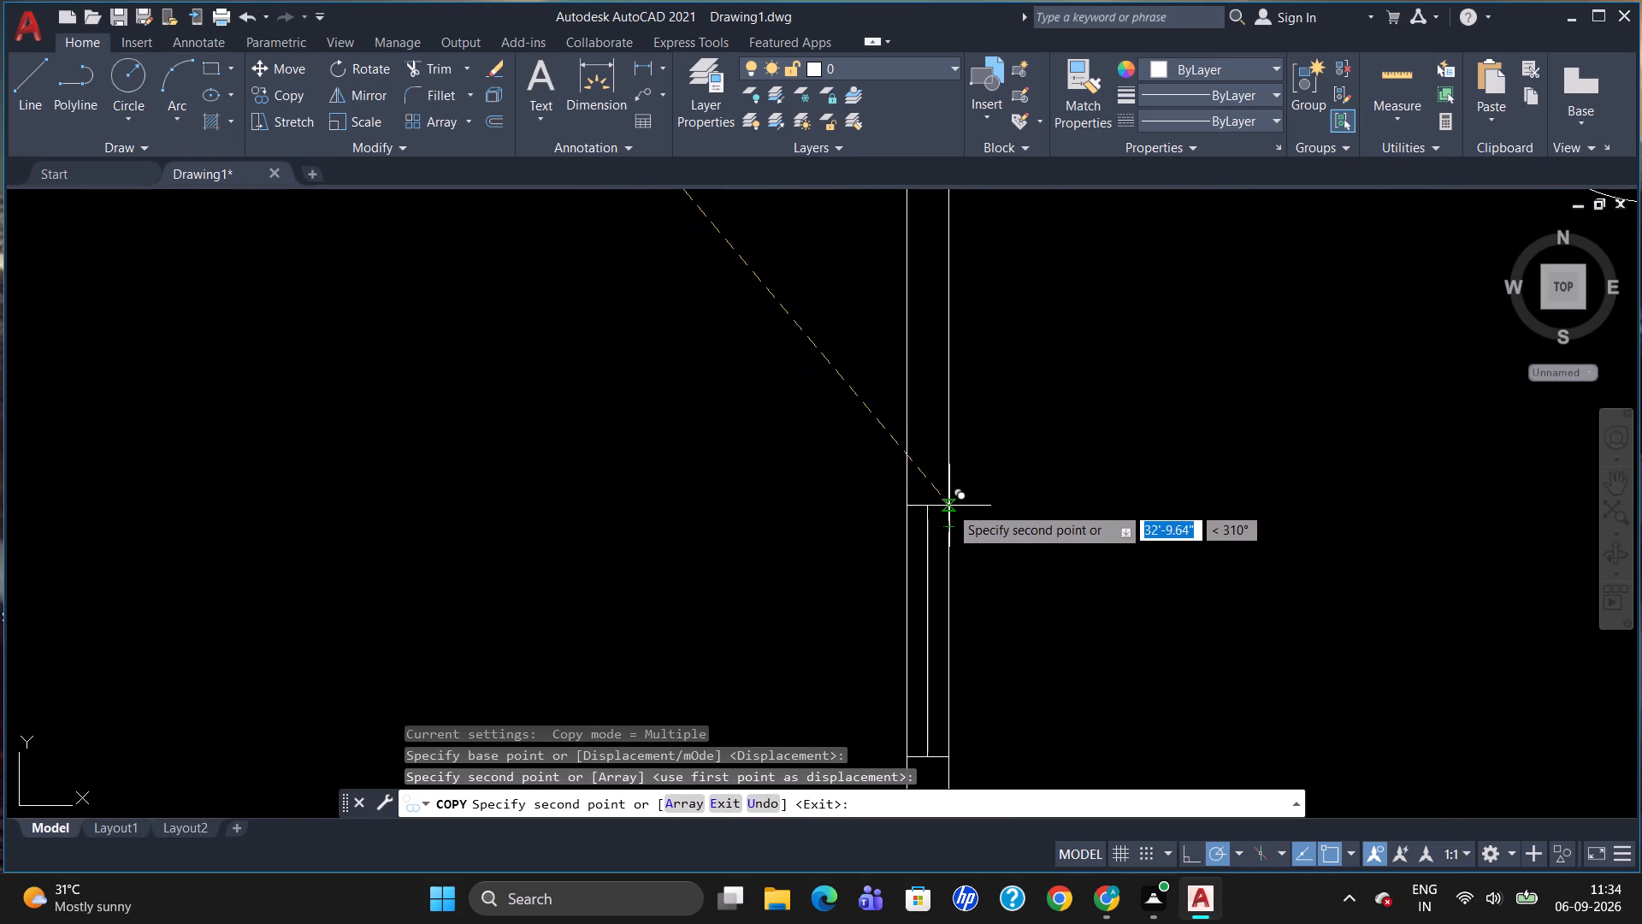
left_click(948, 499)
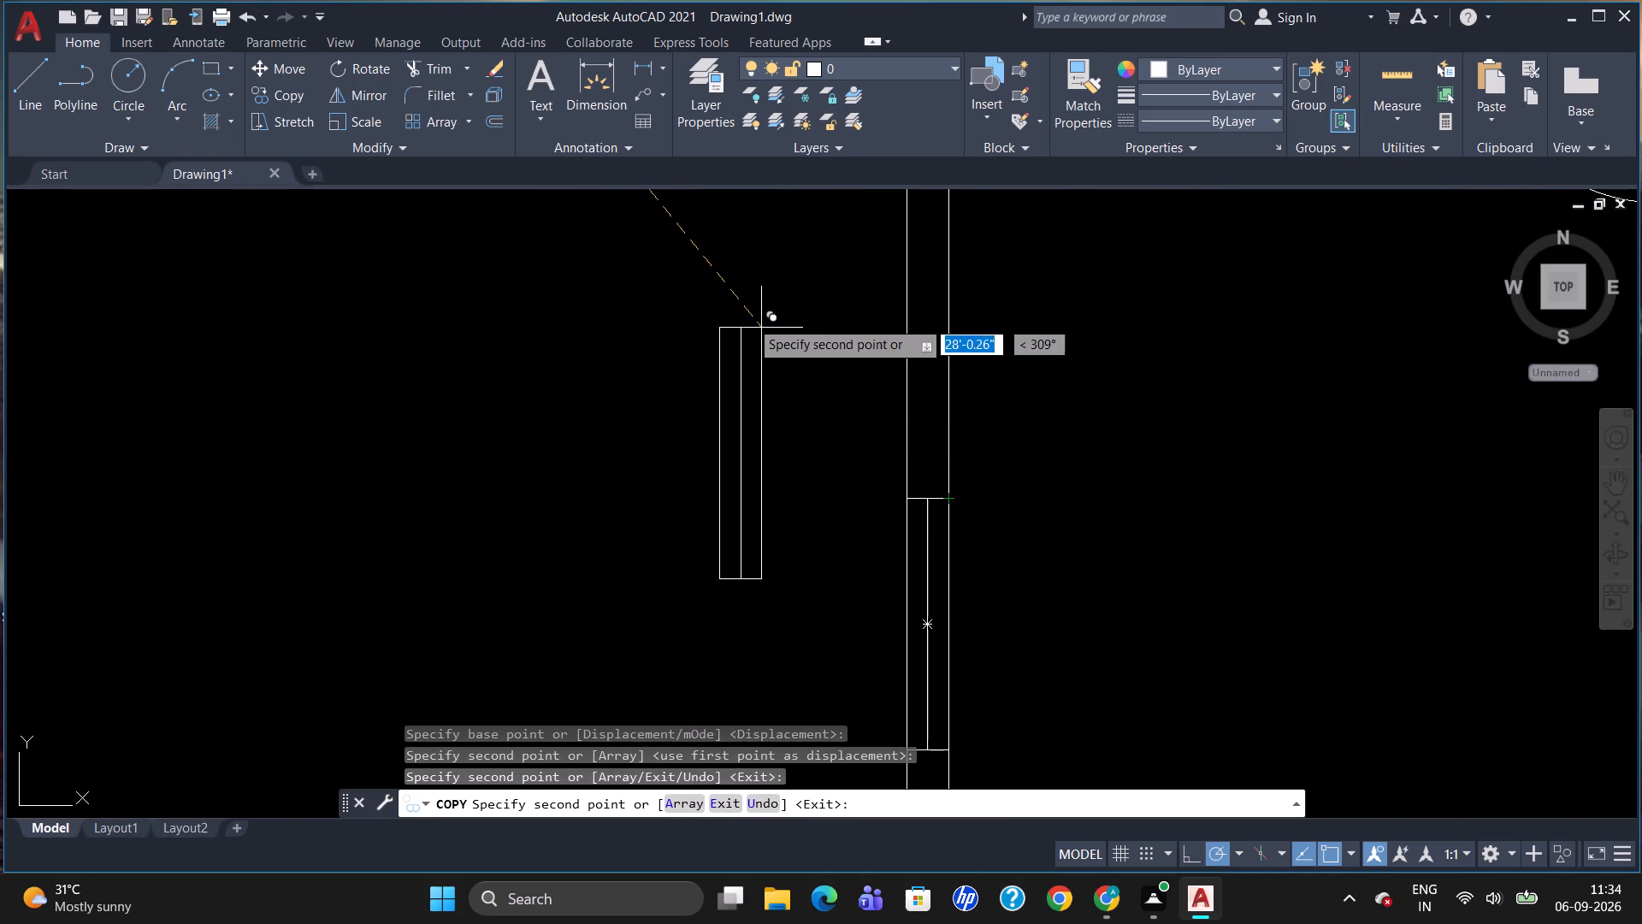
Place another copy of the window in the east exterior wall of the south-east room.
scroll(750, 321, "down", 5)
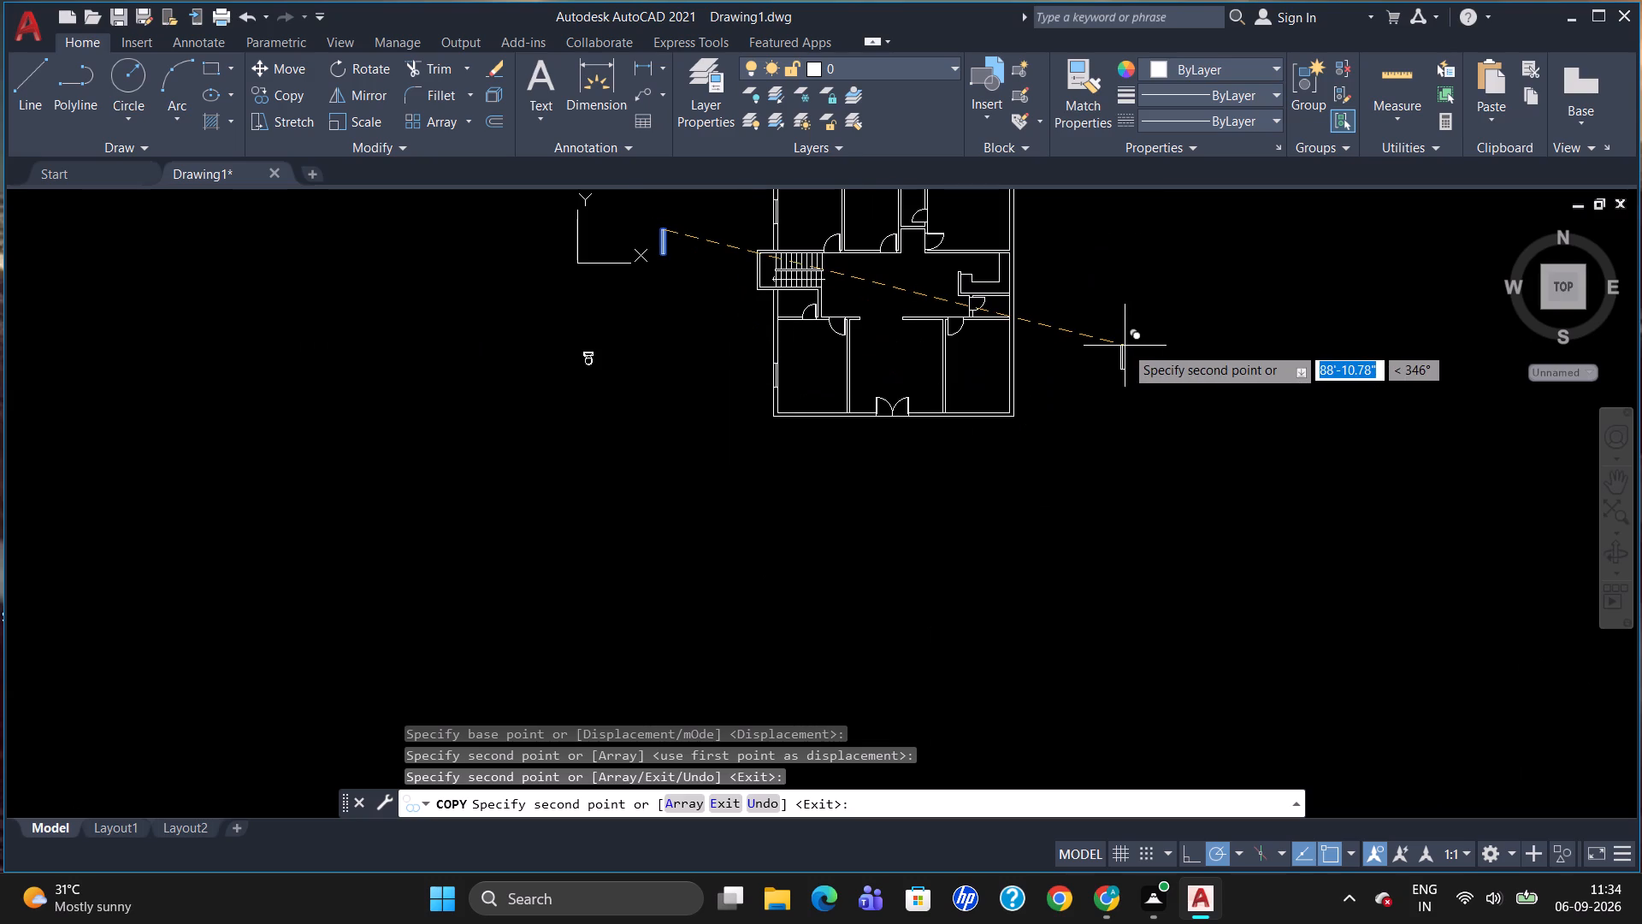
scroll(1107, 403, "down", 1)
scroll(1025, 344, "up", 3)
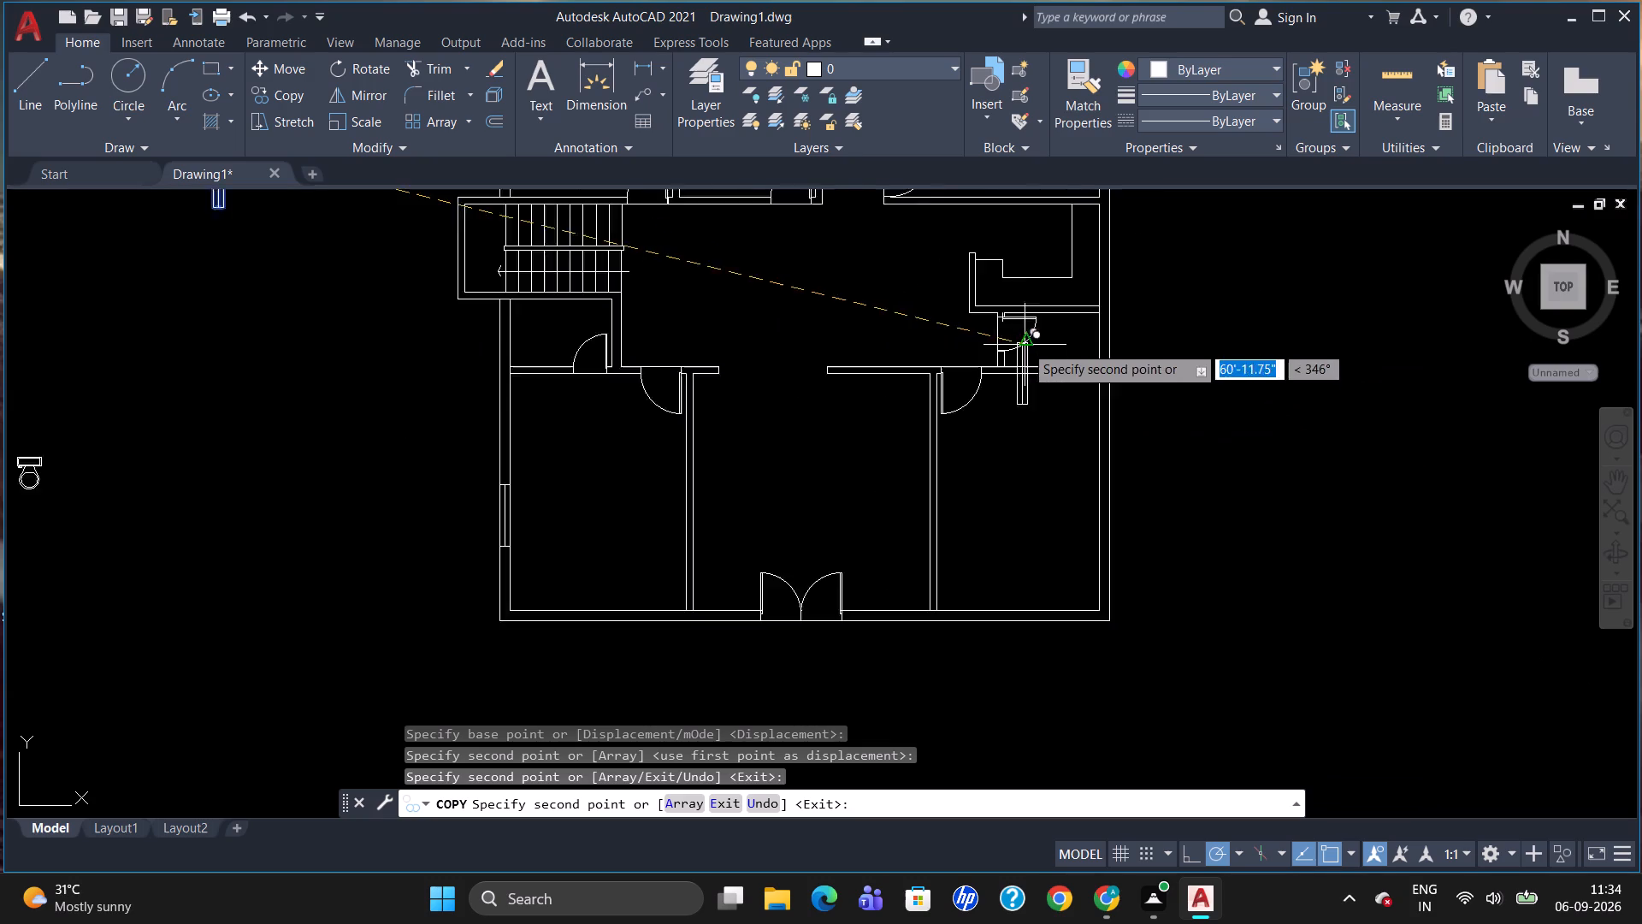
scroll(1025, 345, "up", 2)
scroll(1202, 417, "down", 1)
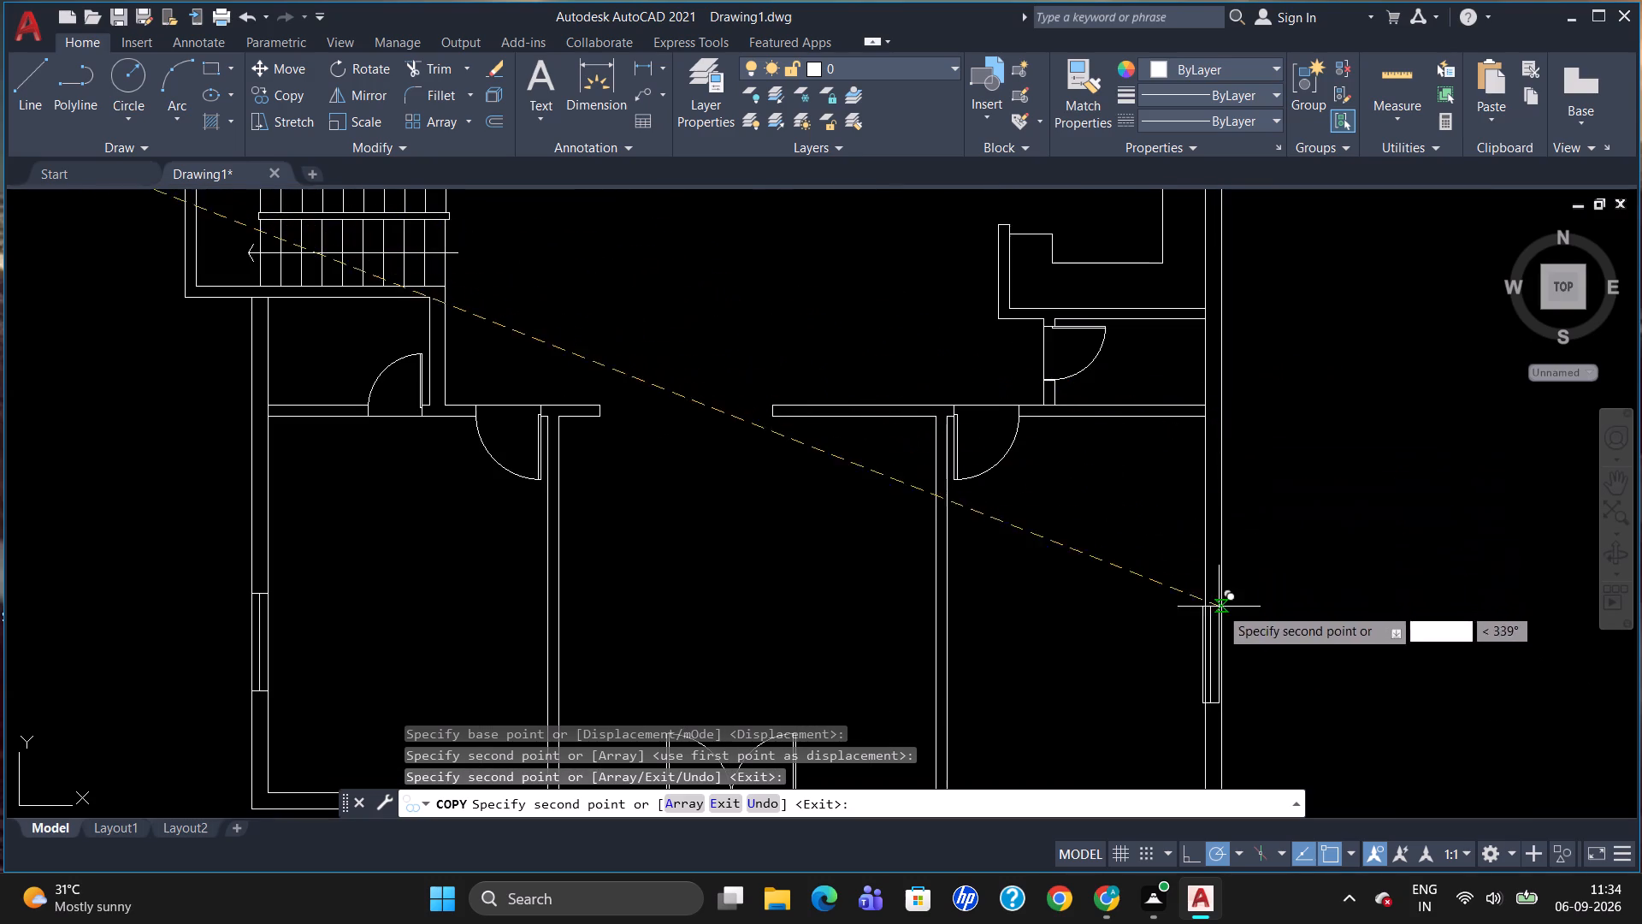
scroll(1208, 504, "down", 1)
scroll(1211, 547, "up", 2)
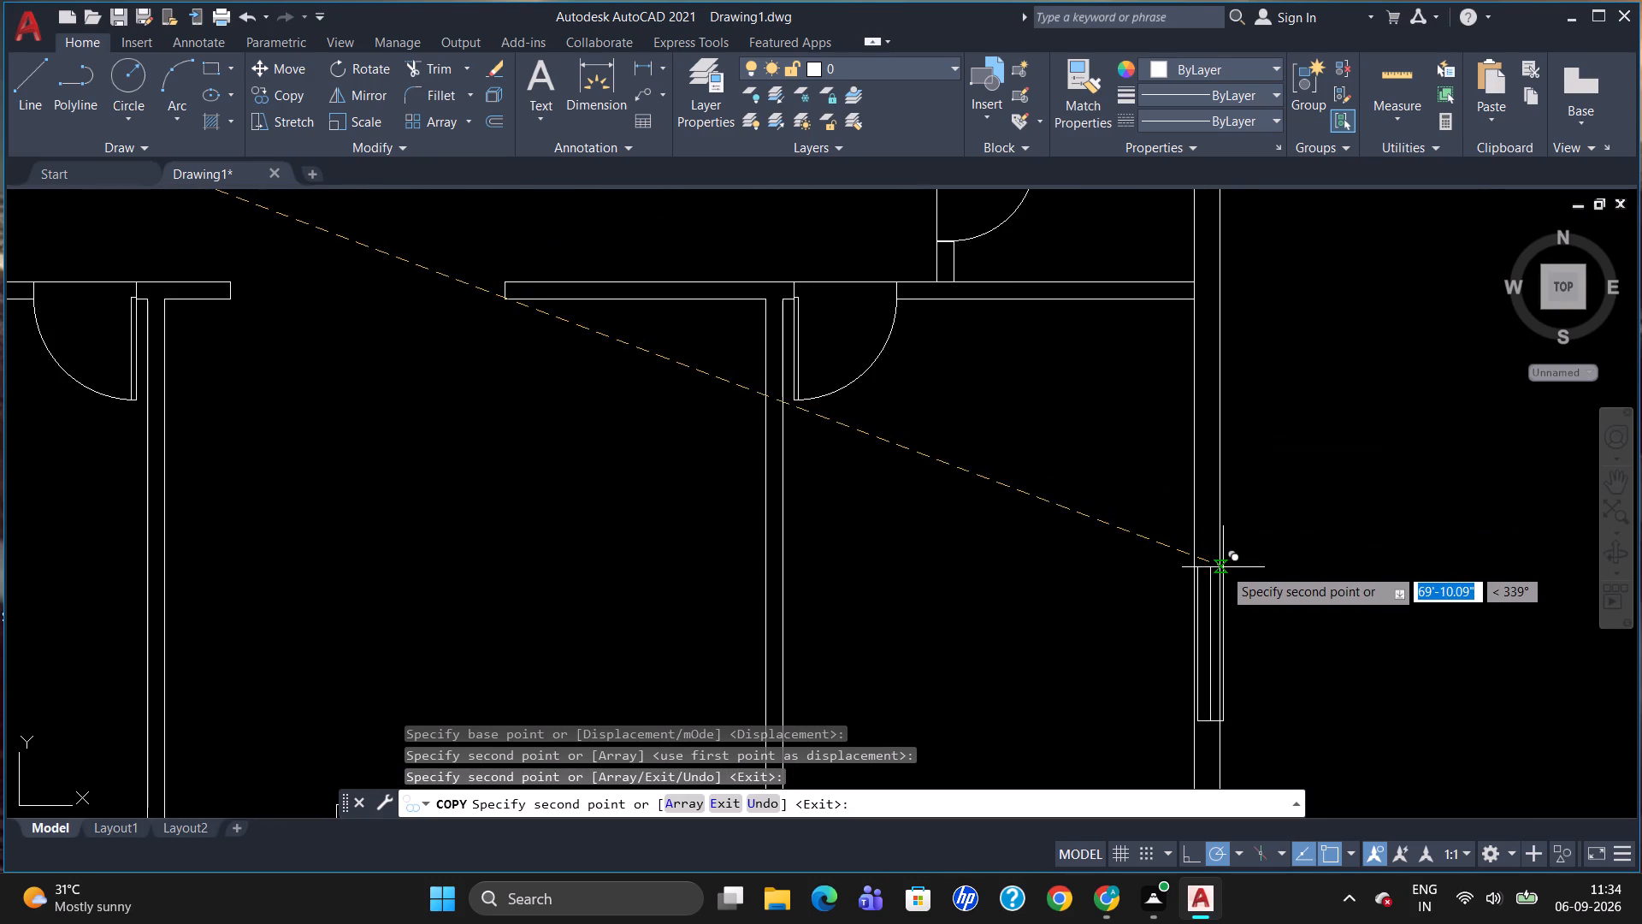
scroll(1220, 559, "up", 3)
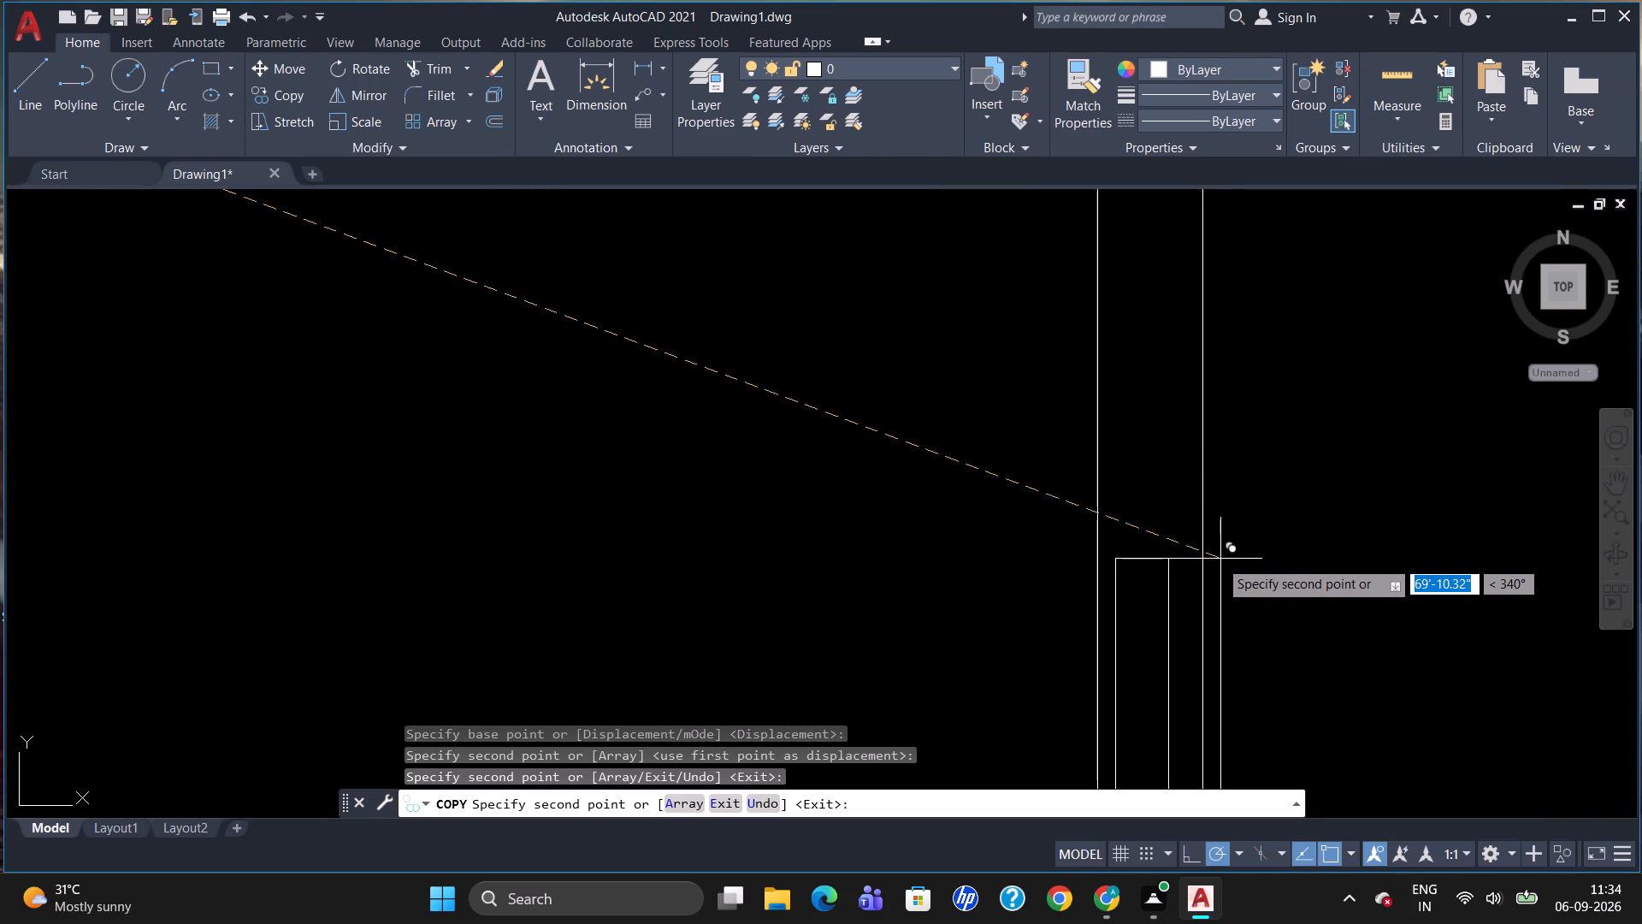
left_click(1203, 560)
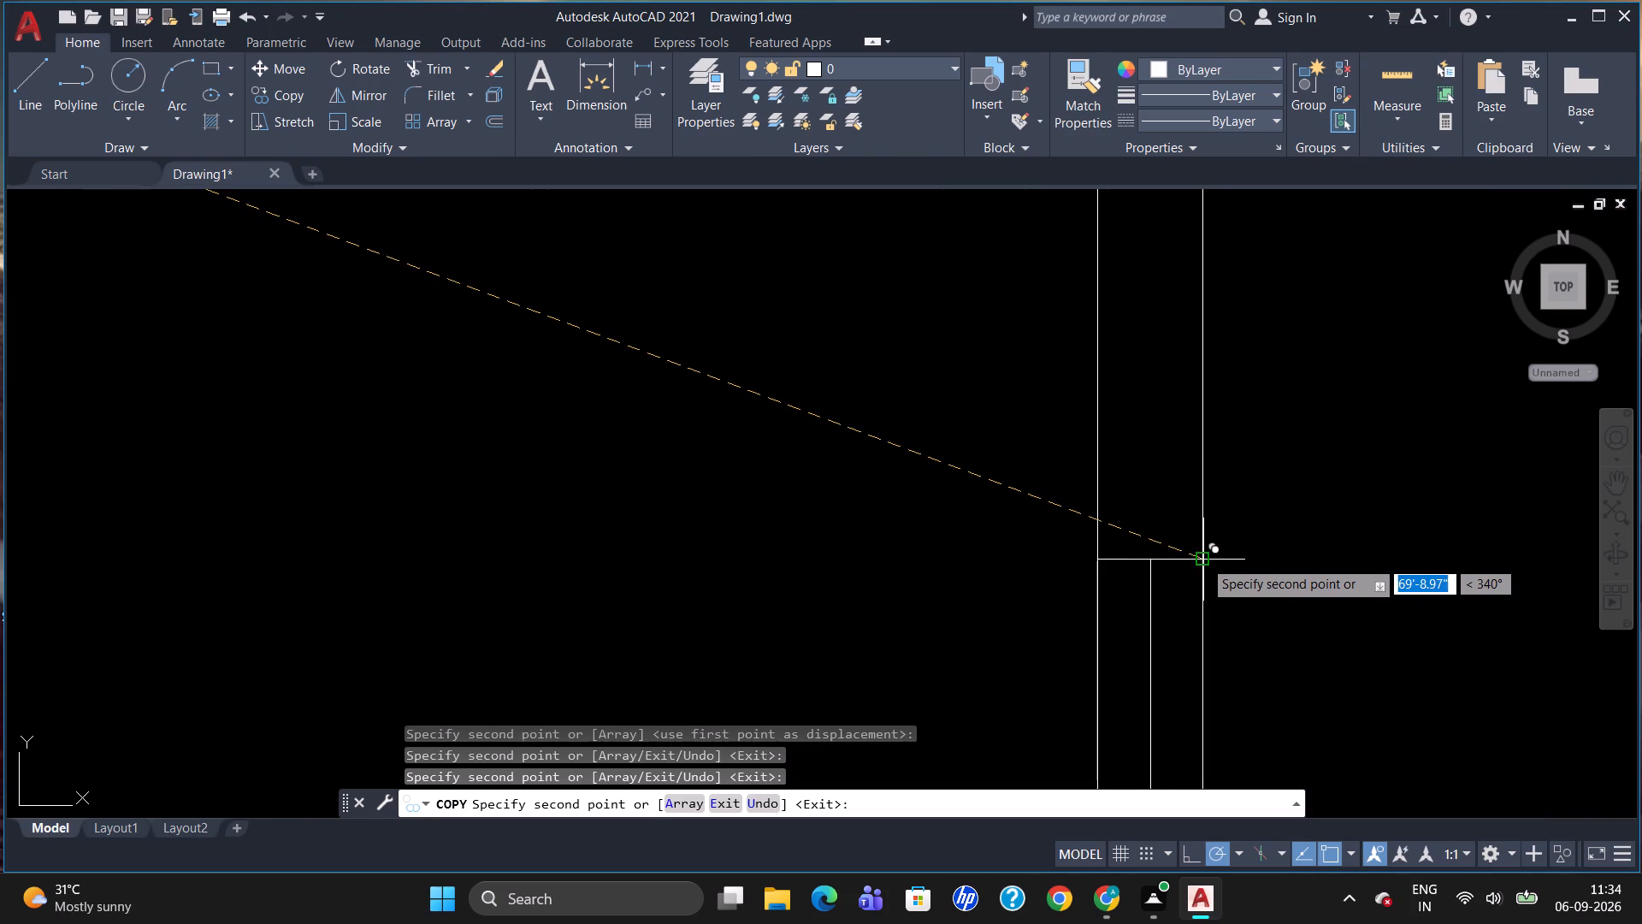
Place a final copy of the window in the east exterior wall of the north-east room and end the Copy command.
scroll(1226, 392, "down", 4)
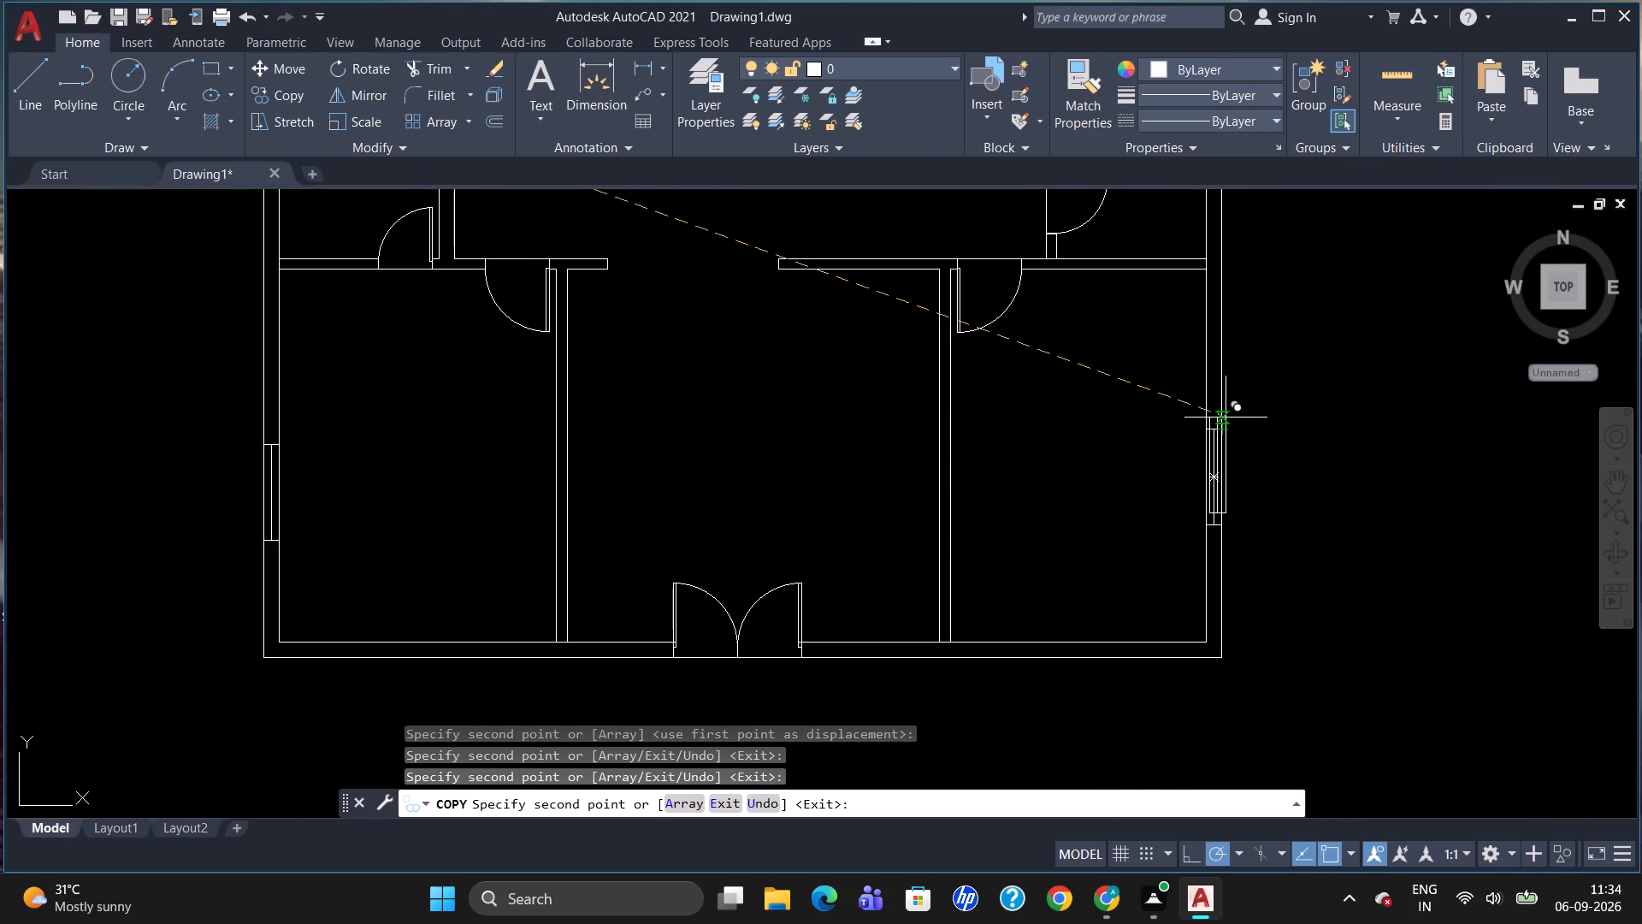
scroll(1227, 423, "down", 2)
scroll(1197, 181, "up", 4)
scroll(1244, 435, "down", 4)
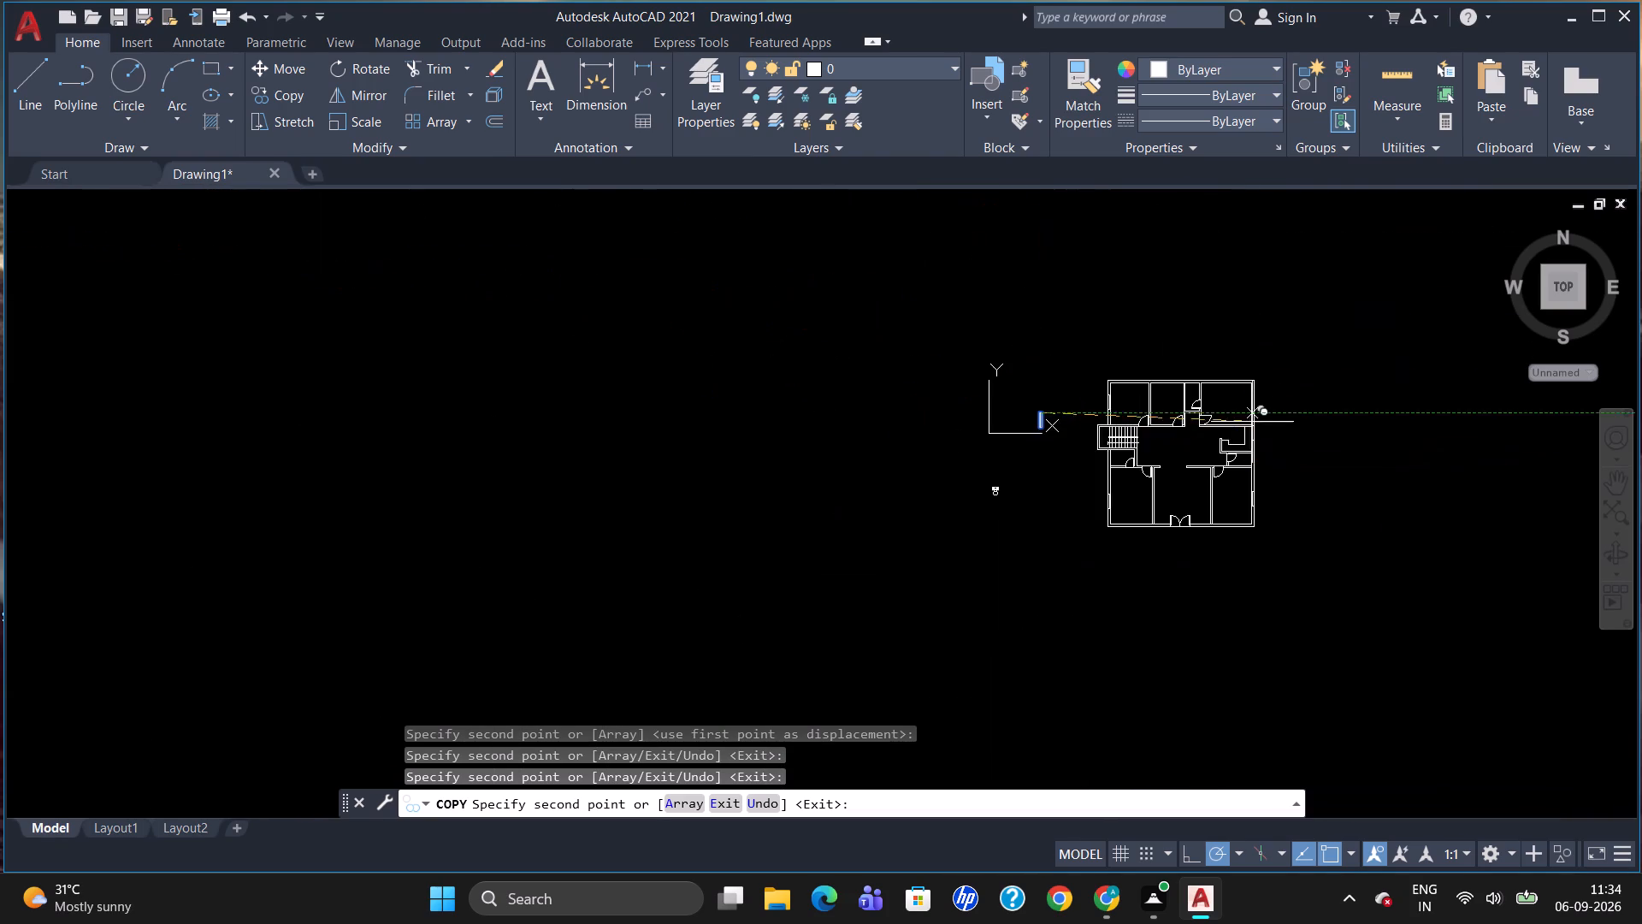
scroll(1249, 393, "up", 5)
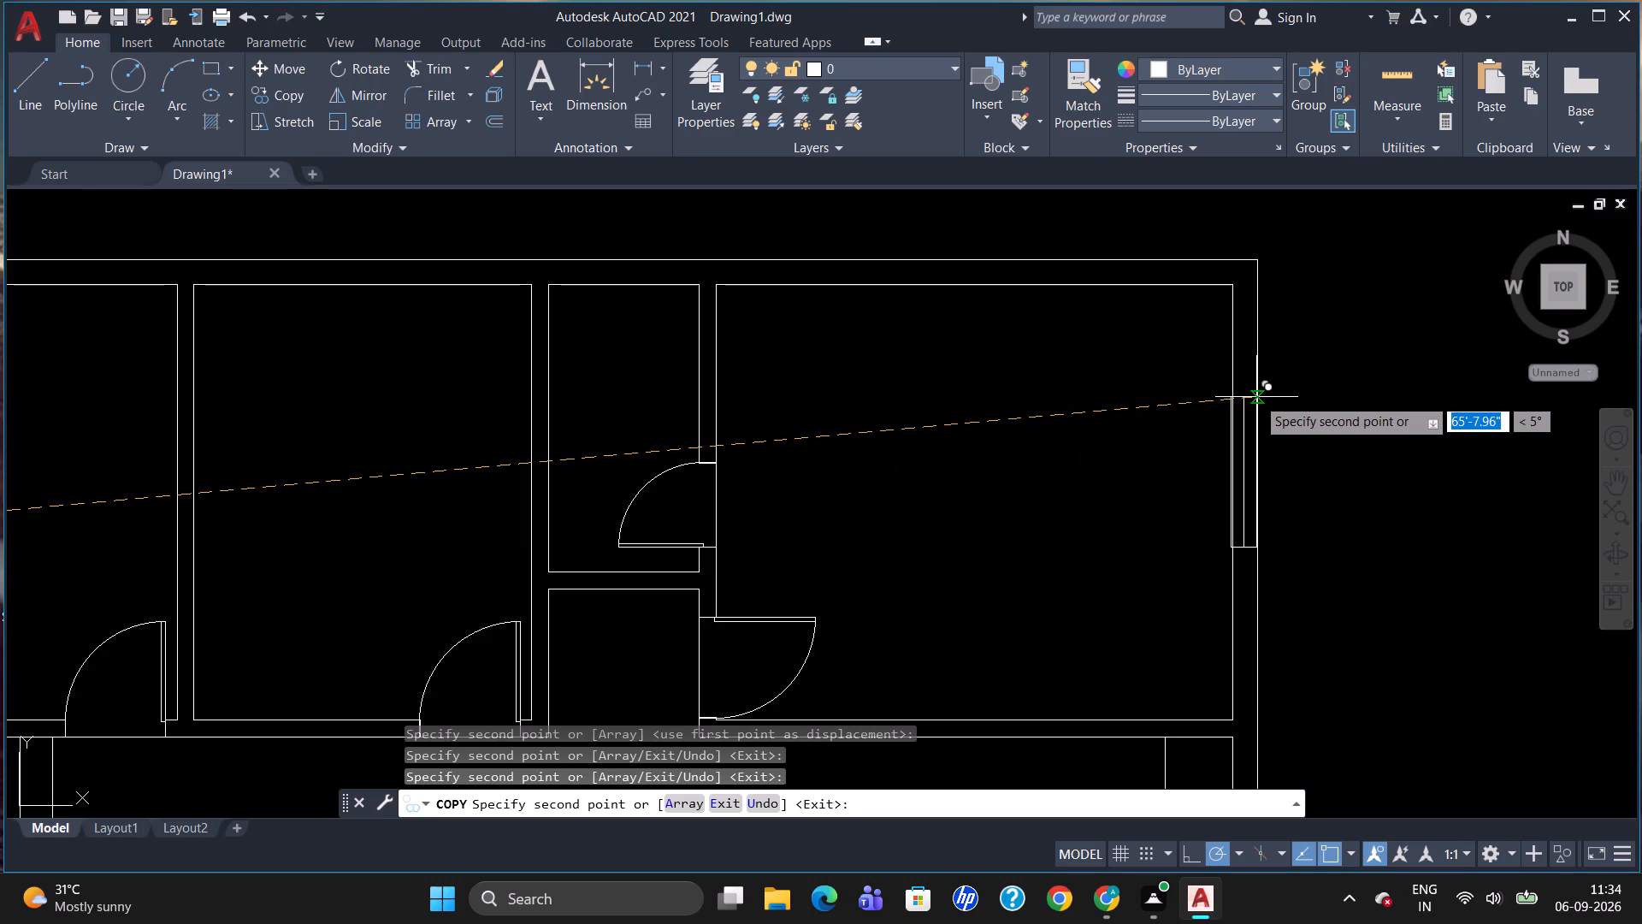
scroll(1258, 396, "up", 2)
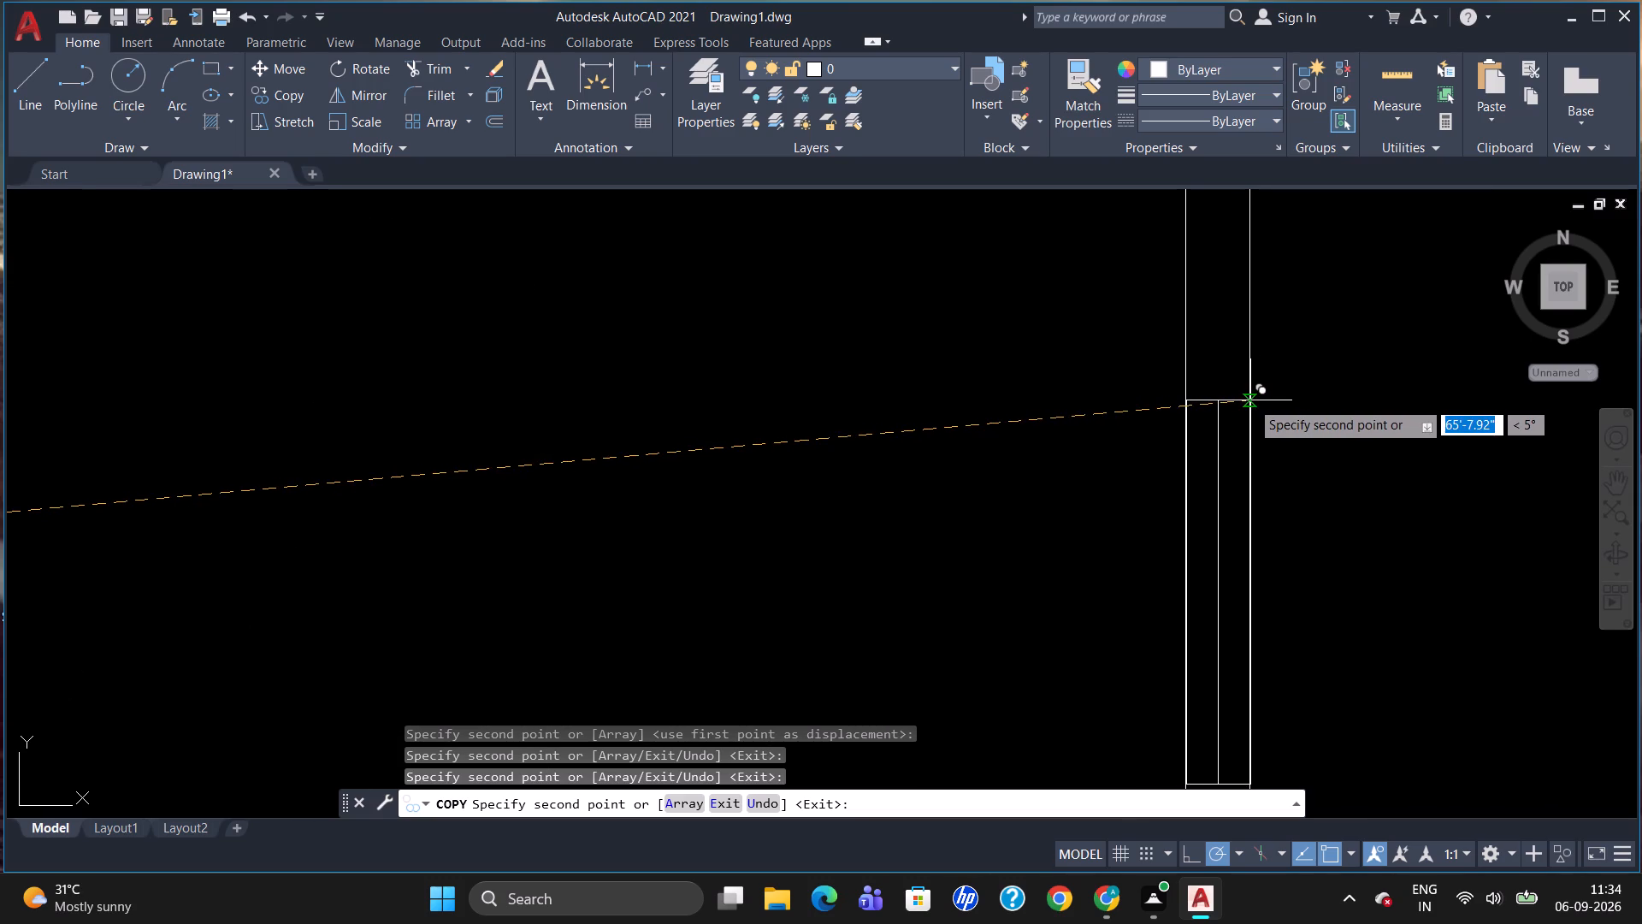
left_click(1250, 400)
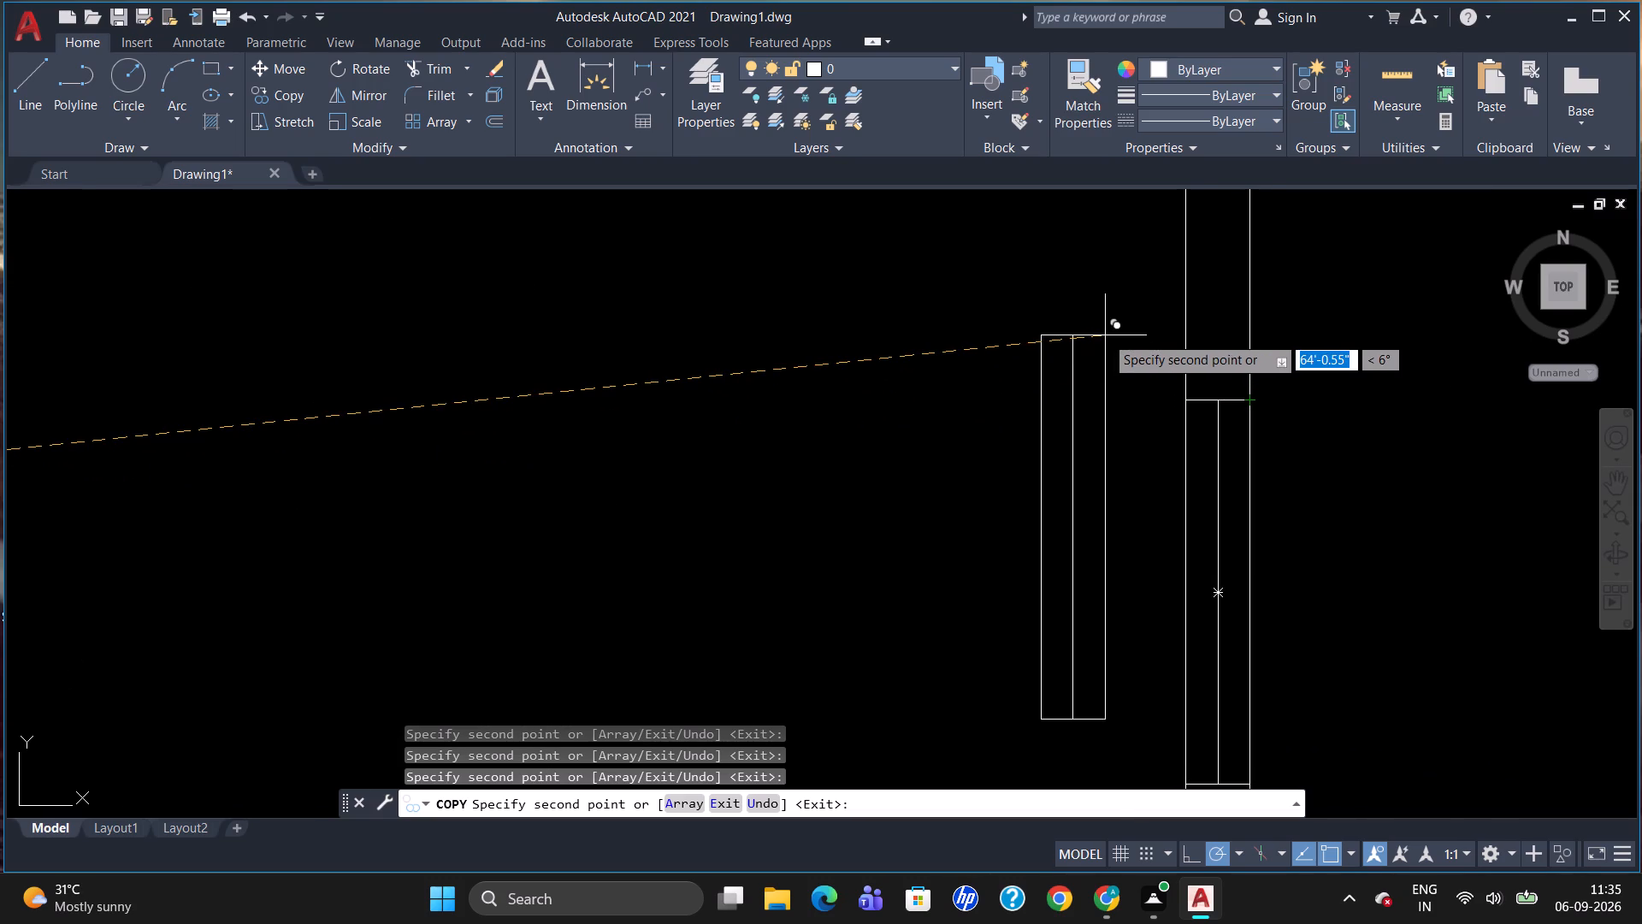
scroll(1120, 372, "down", 3)
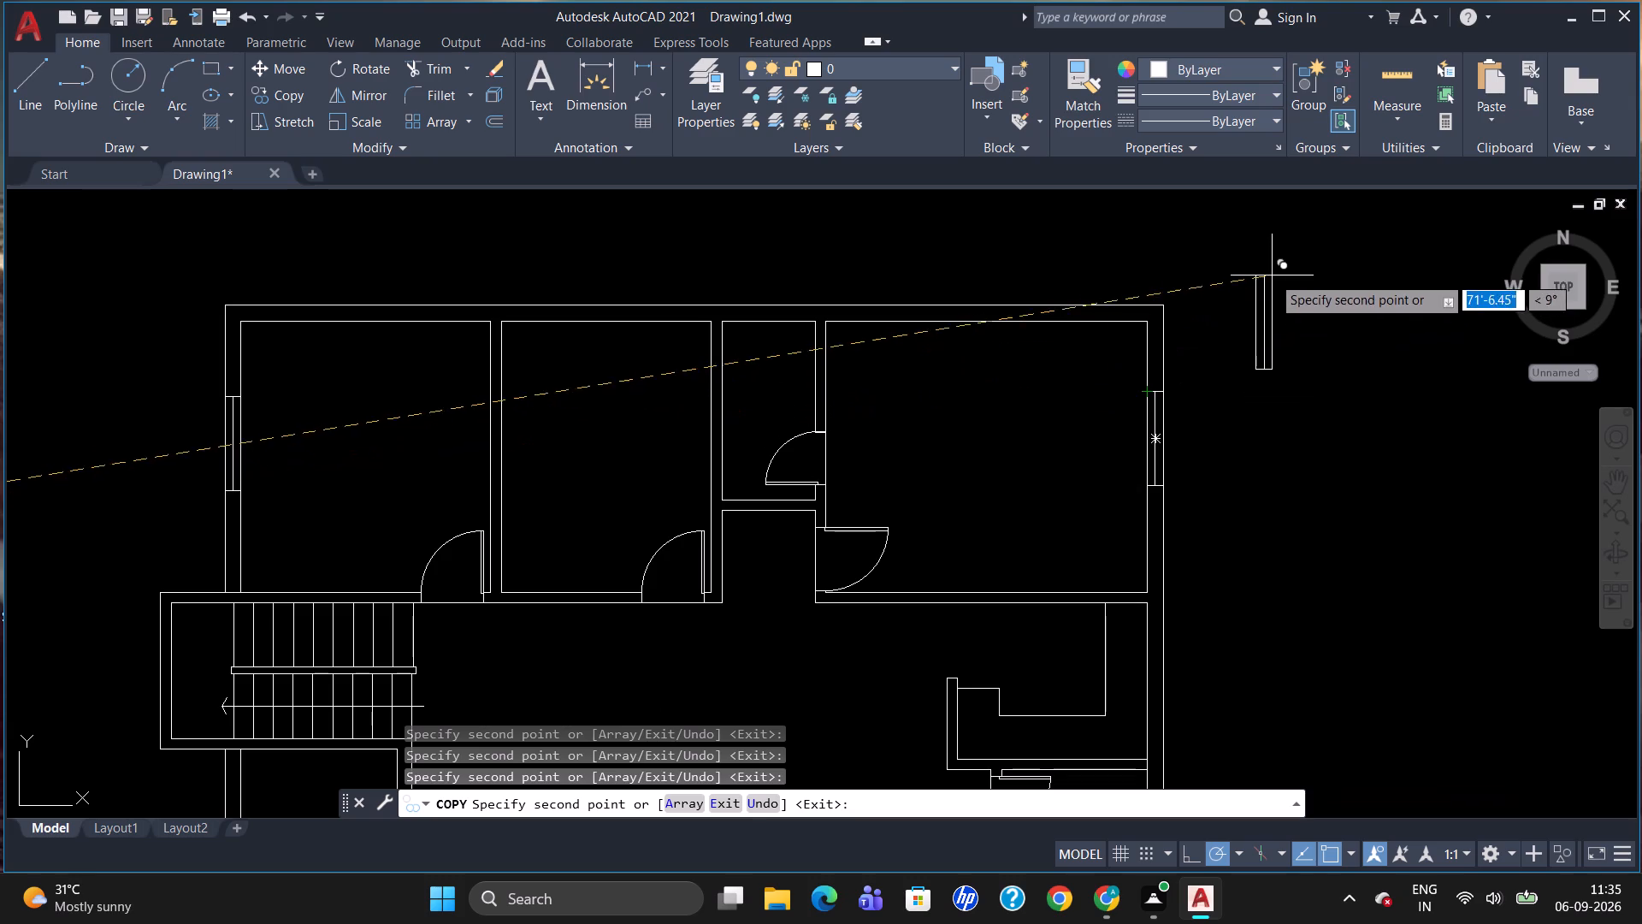
key("Escape")
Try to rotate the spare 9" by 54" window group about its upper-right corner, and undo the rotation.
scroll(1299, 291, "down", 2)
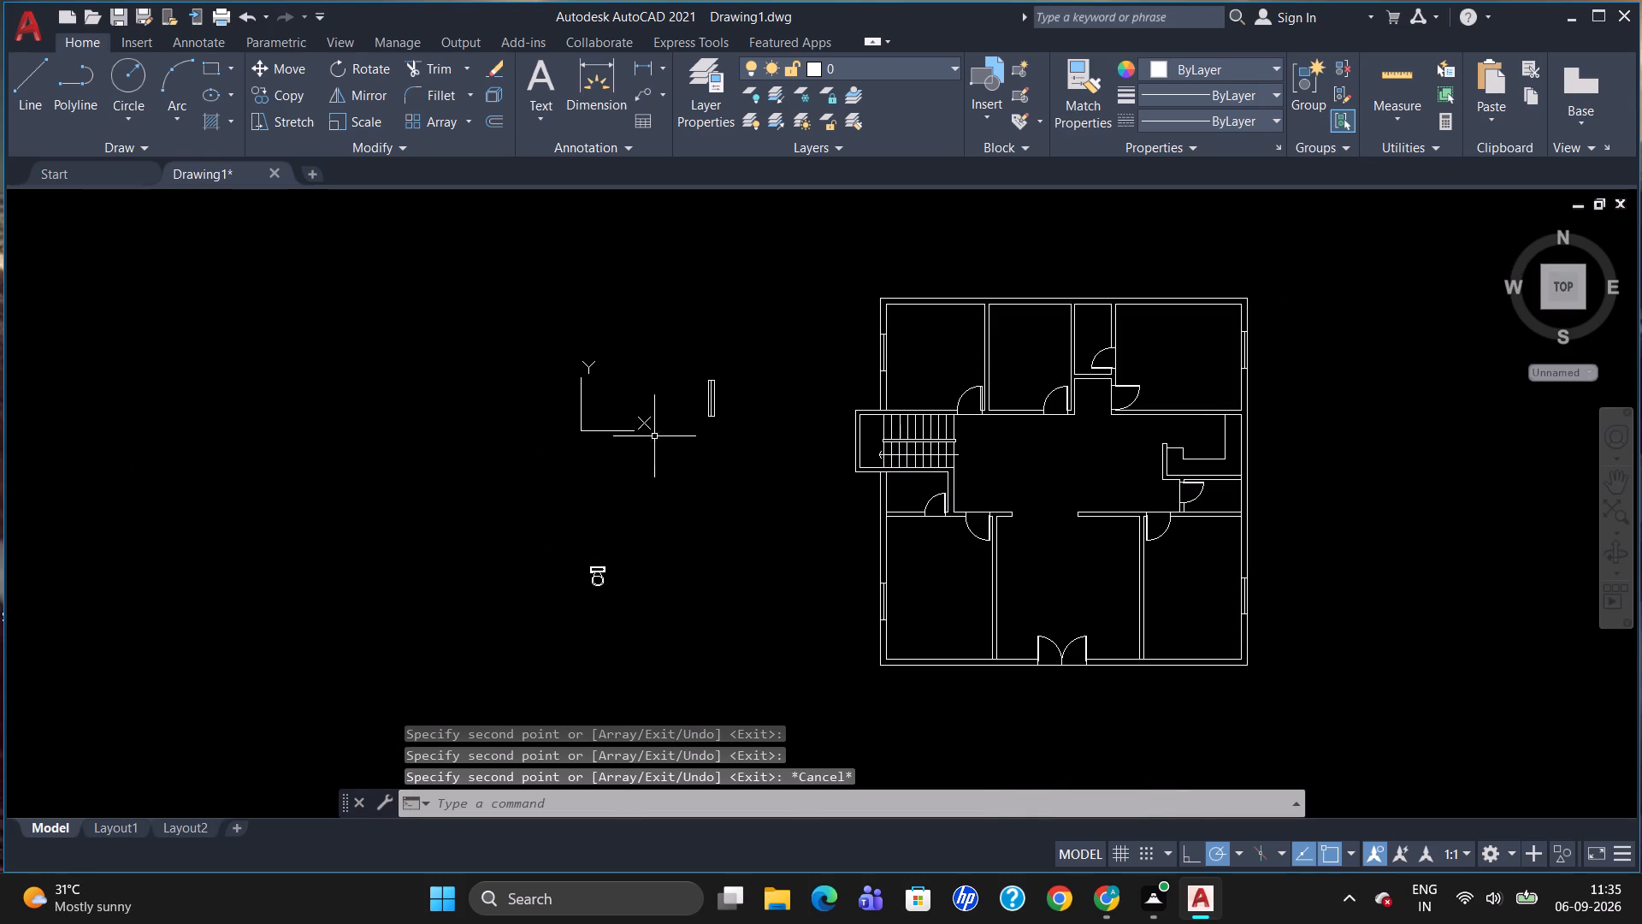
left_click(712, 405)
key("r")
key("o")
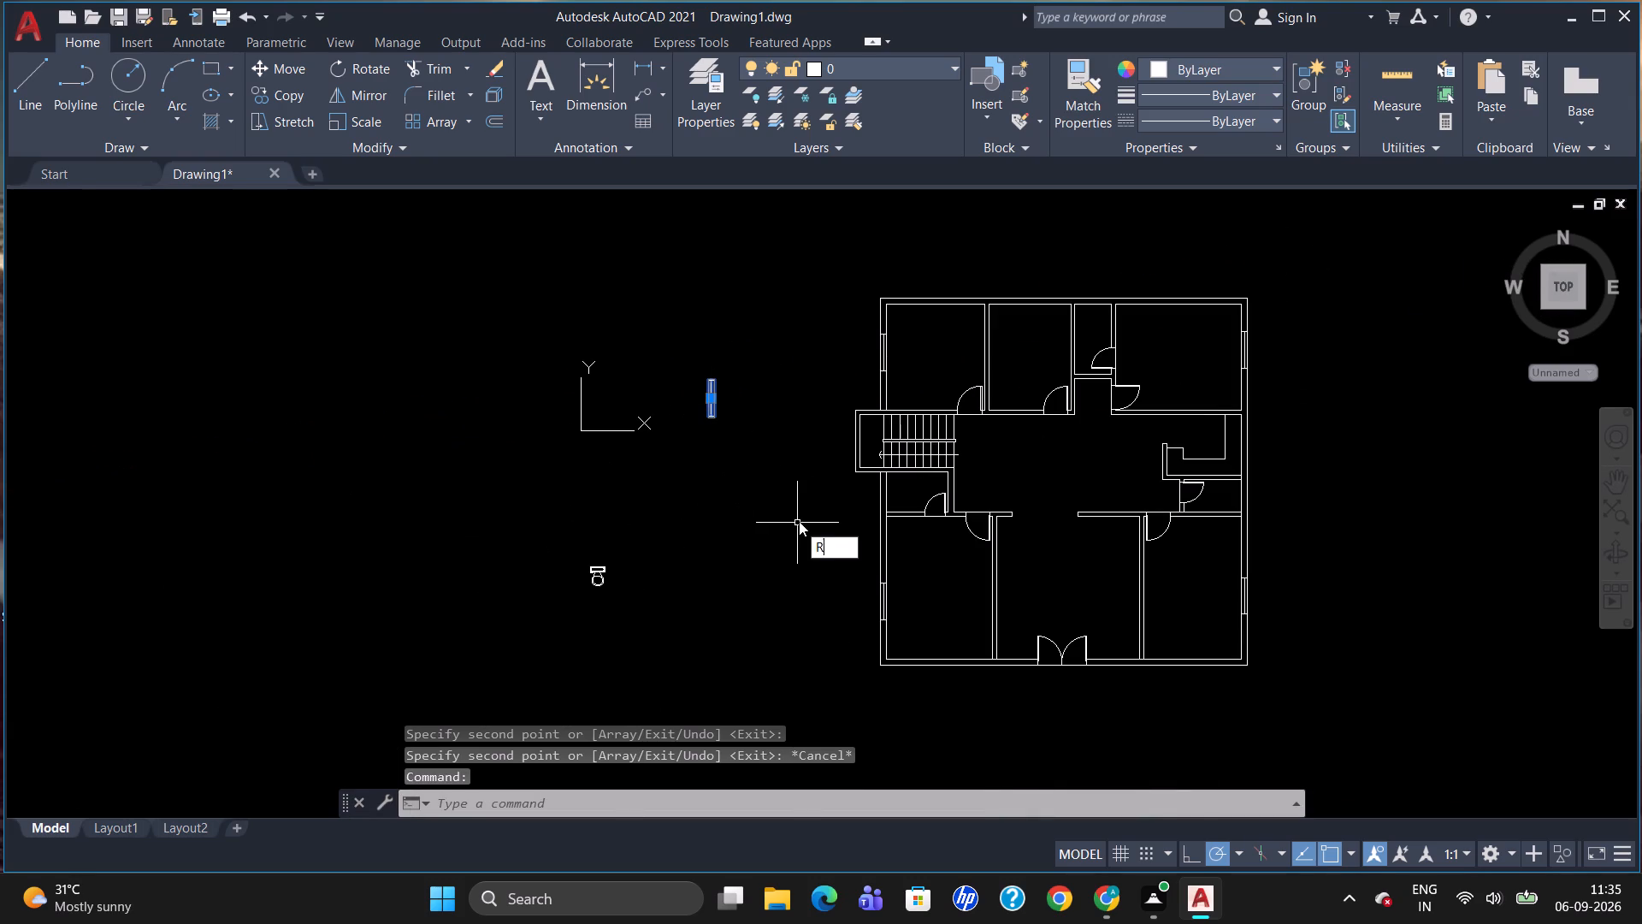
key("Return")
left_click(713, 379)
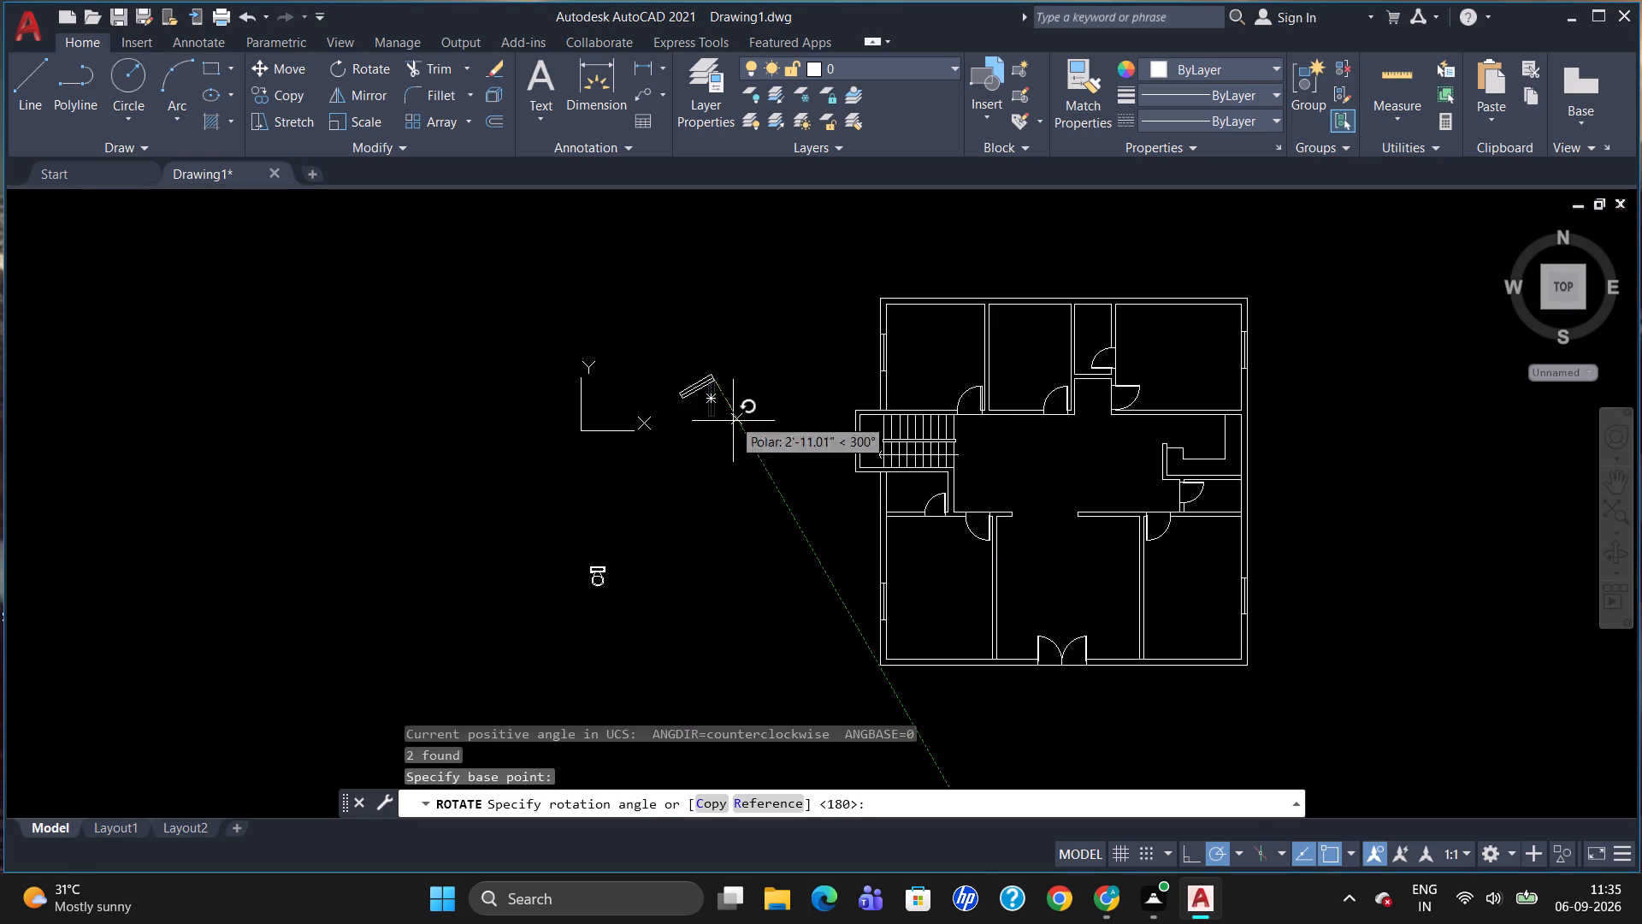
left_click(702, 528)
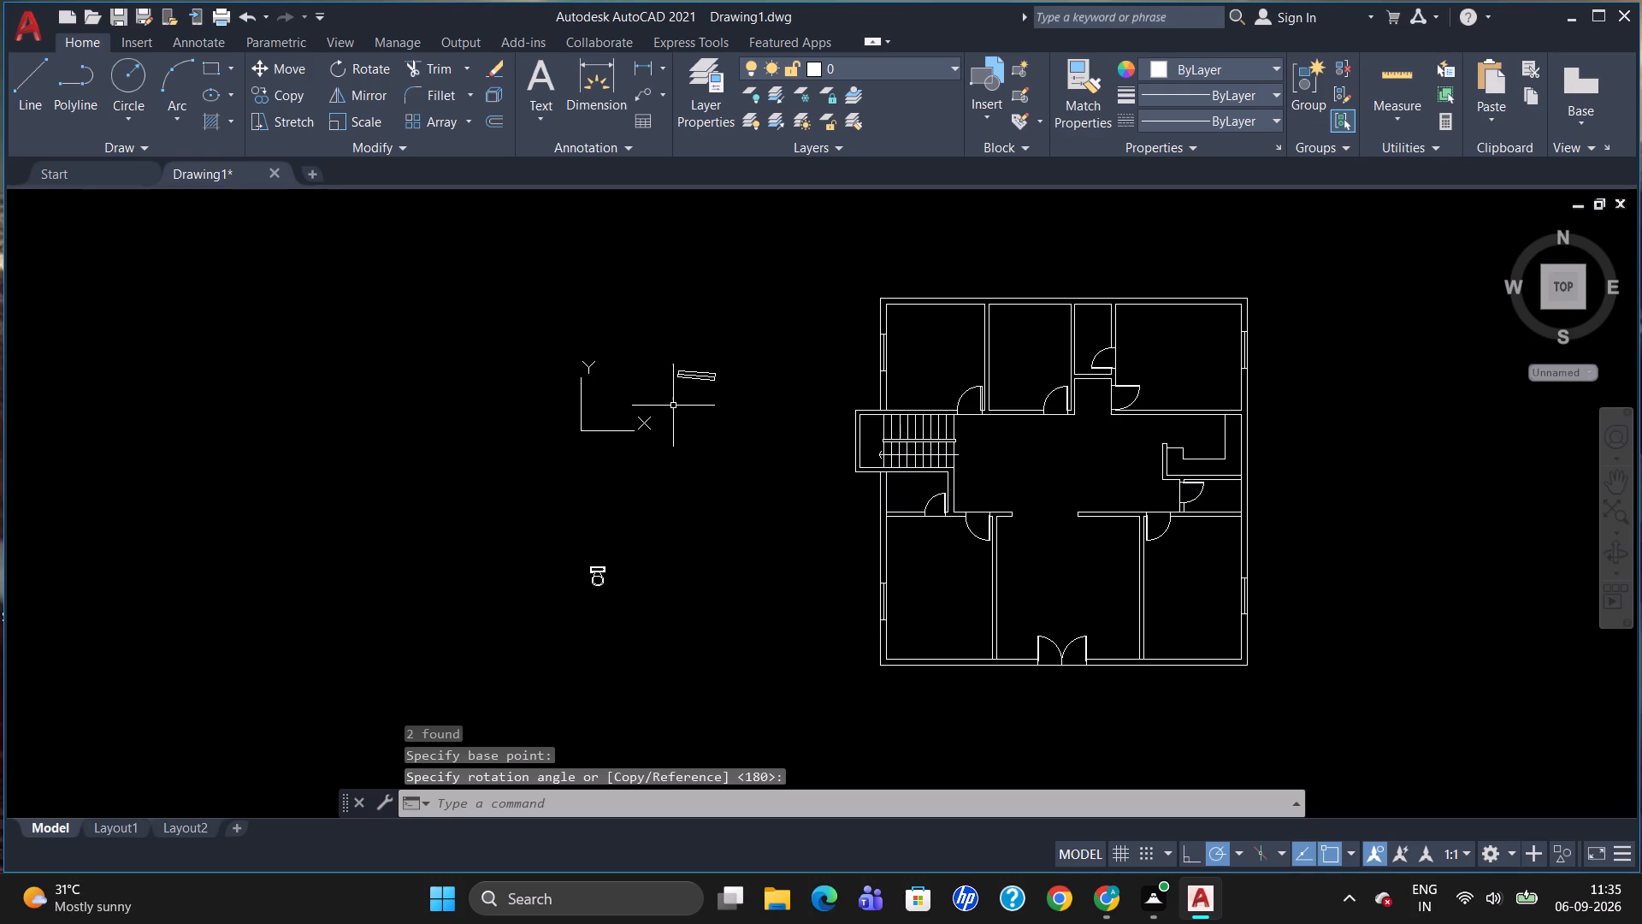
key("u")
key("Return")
Rotate the spare 9" by 54" window group 270° about its centre so it lies horizontally.
type("RO")
key("Return")
left_click(716, 402)
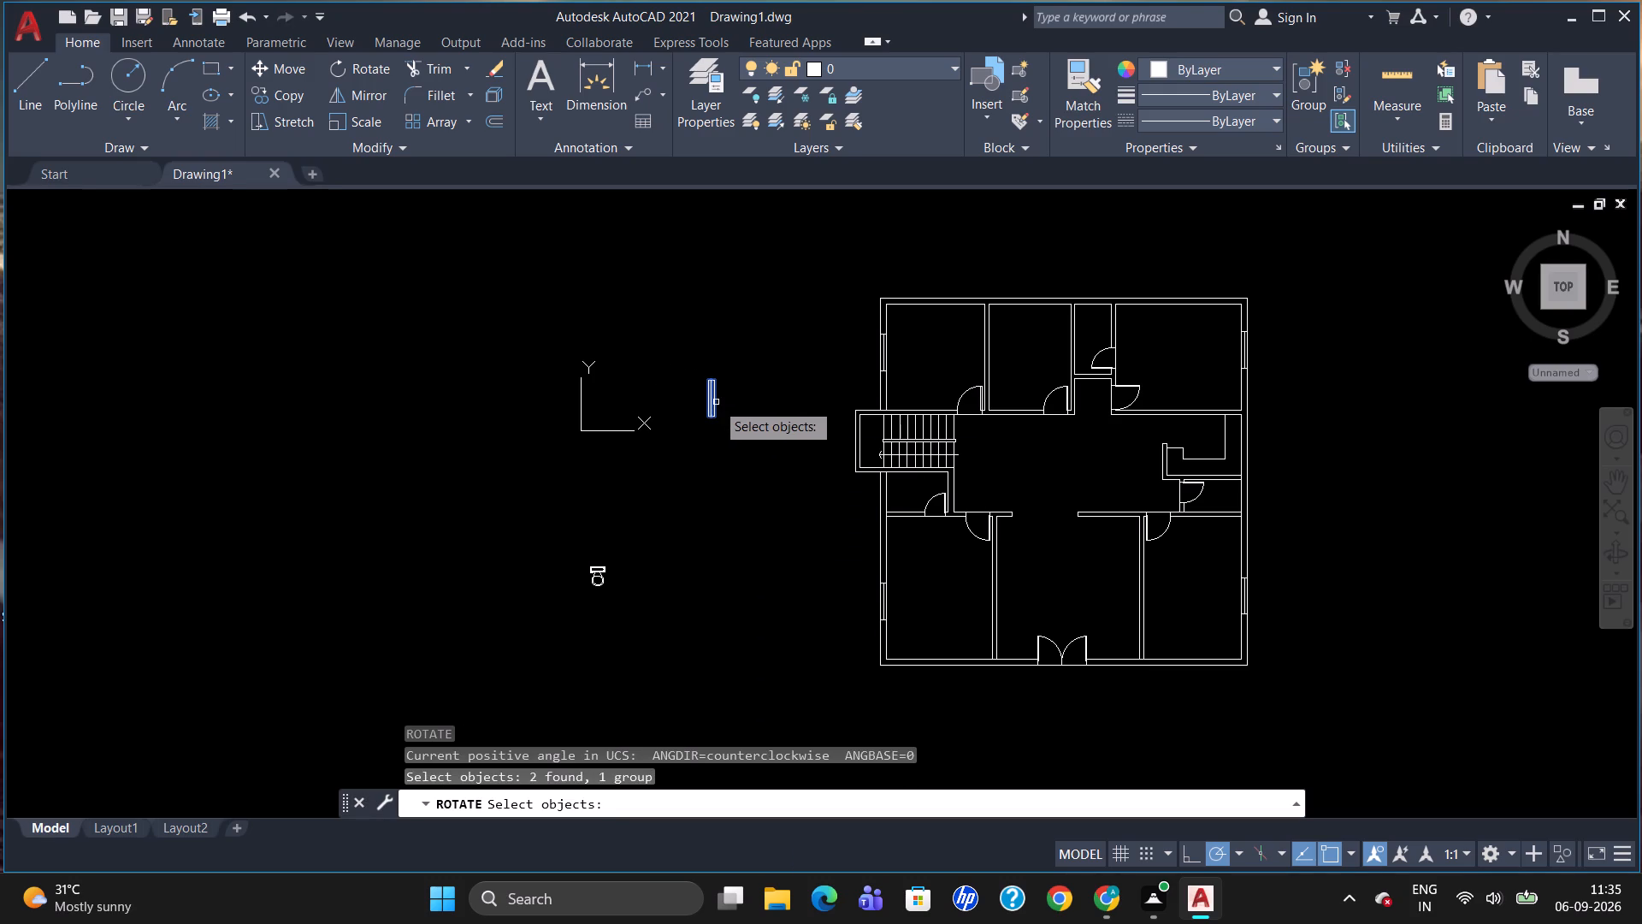
key("Return")
left_click(716, 402)
left_click(704, 394)
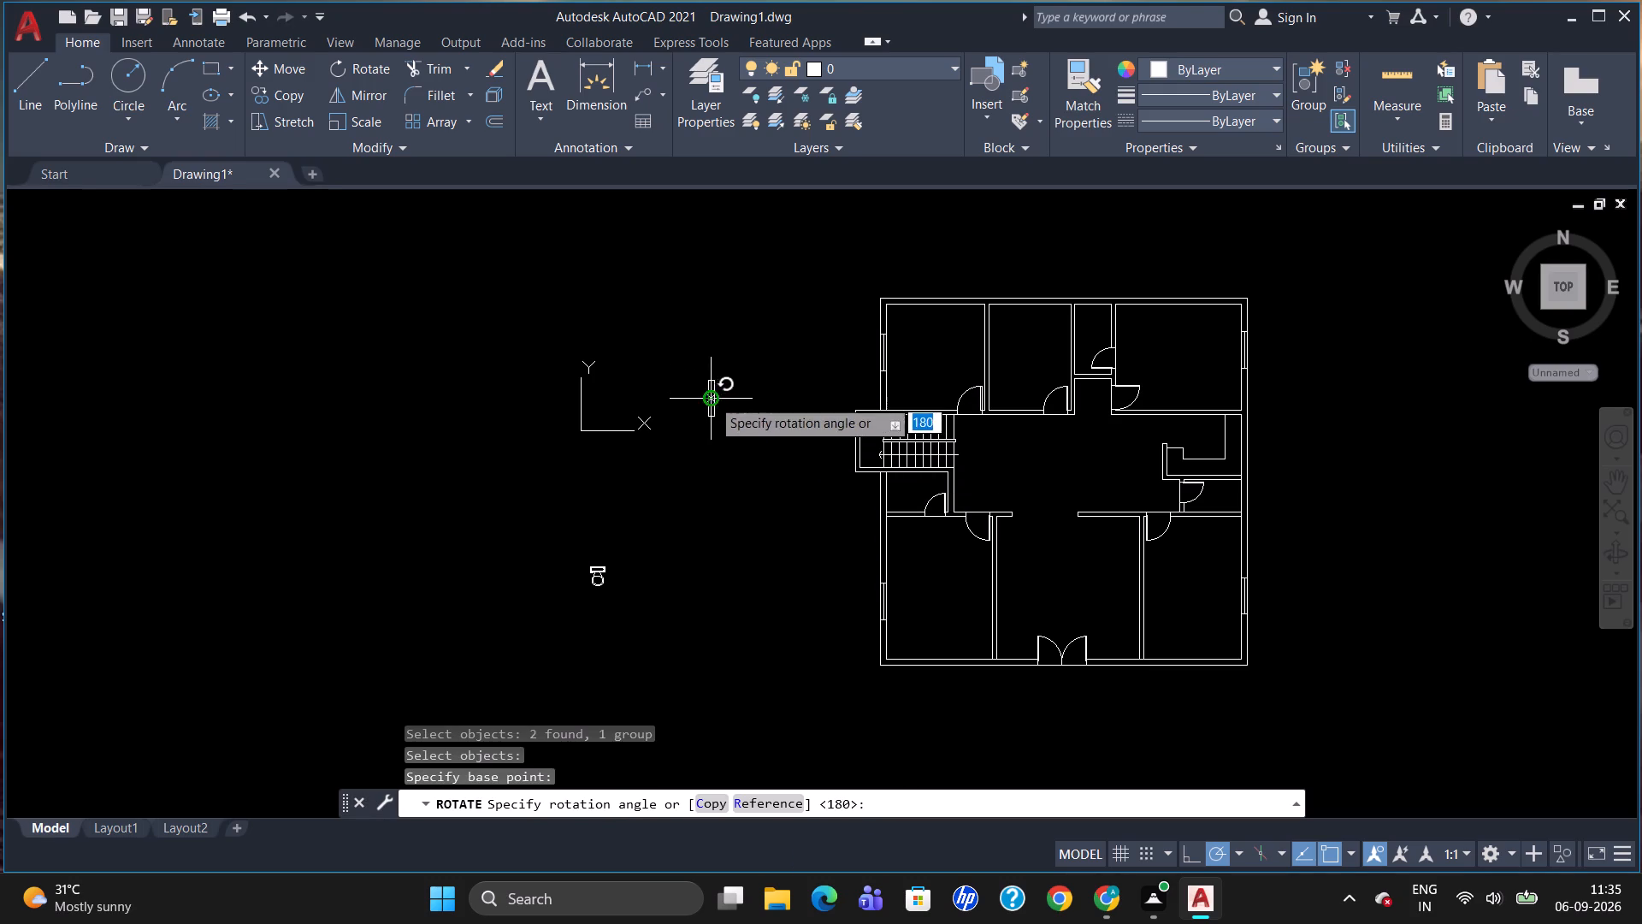
left_click(707, 483)
Move the horizontal window by its lower edge's midpoint into the north exterior wall of the middle north room.
left_click(705, 405)
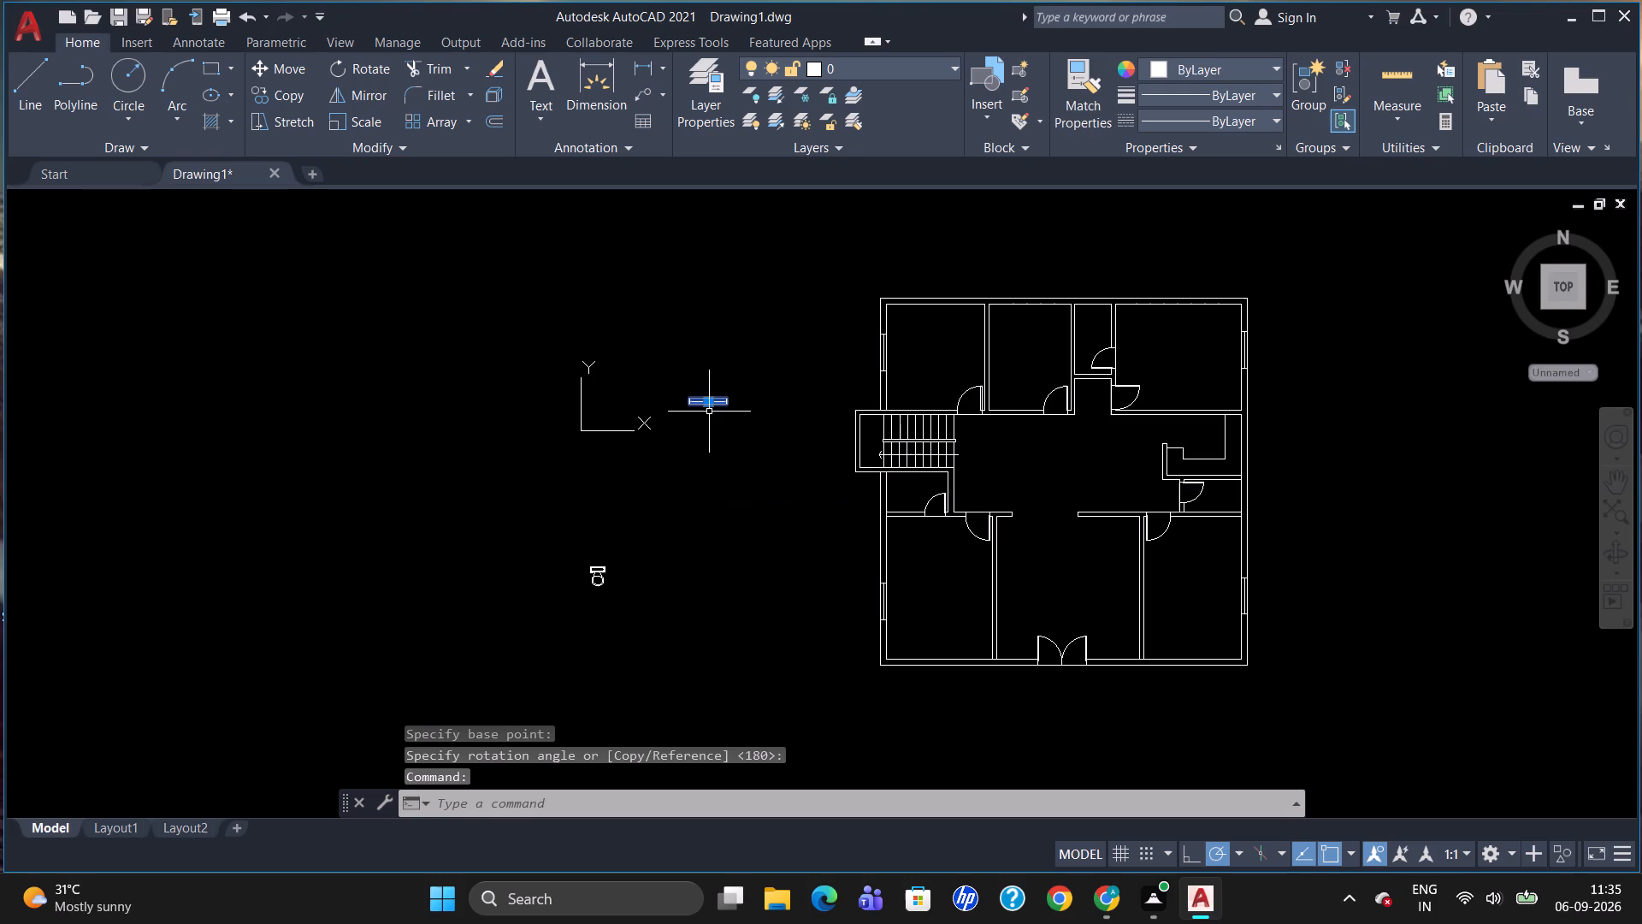
key("m")
key("Return")
left_click(710, 412)
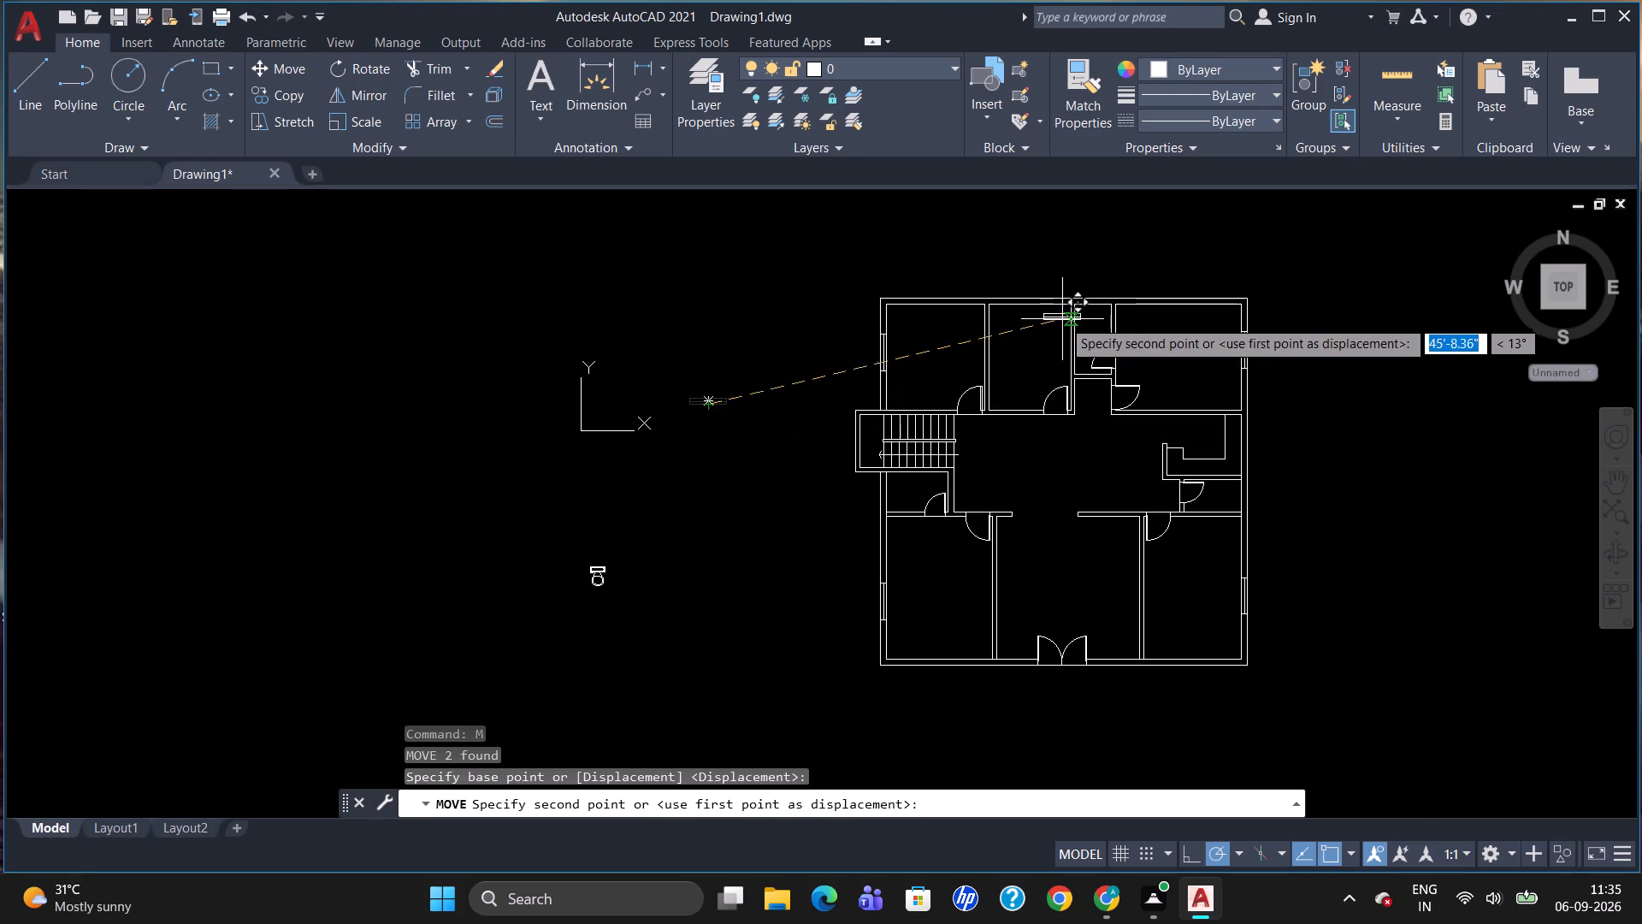
scroll(1037, 301, "up", 4)
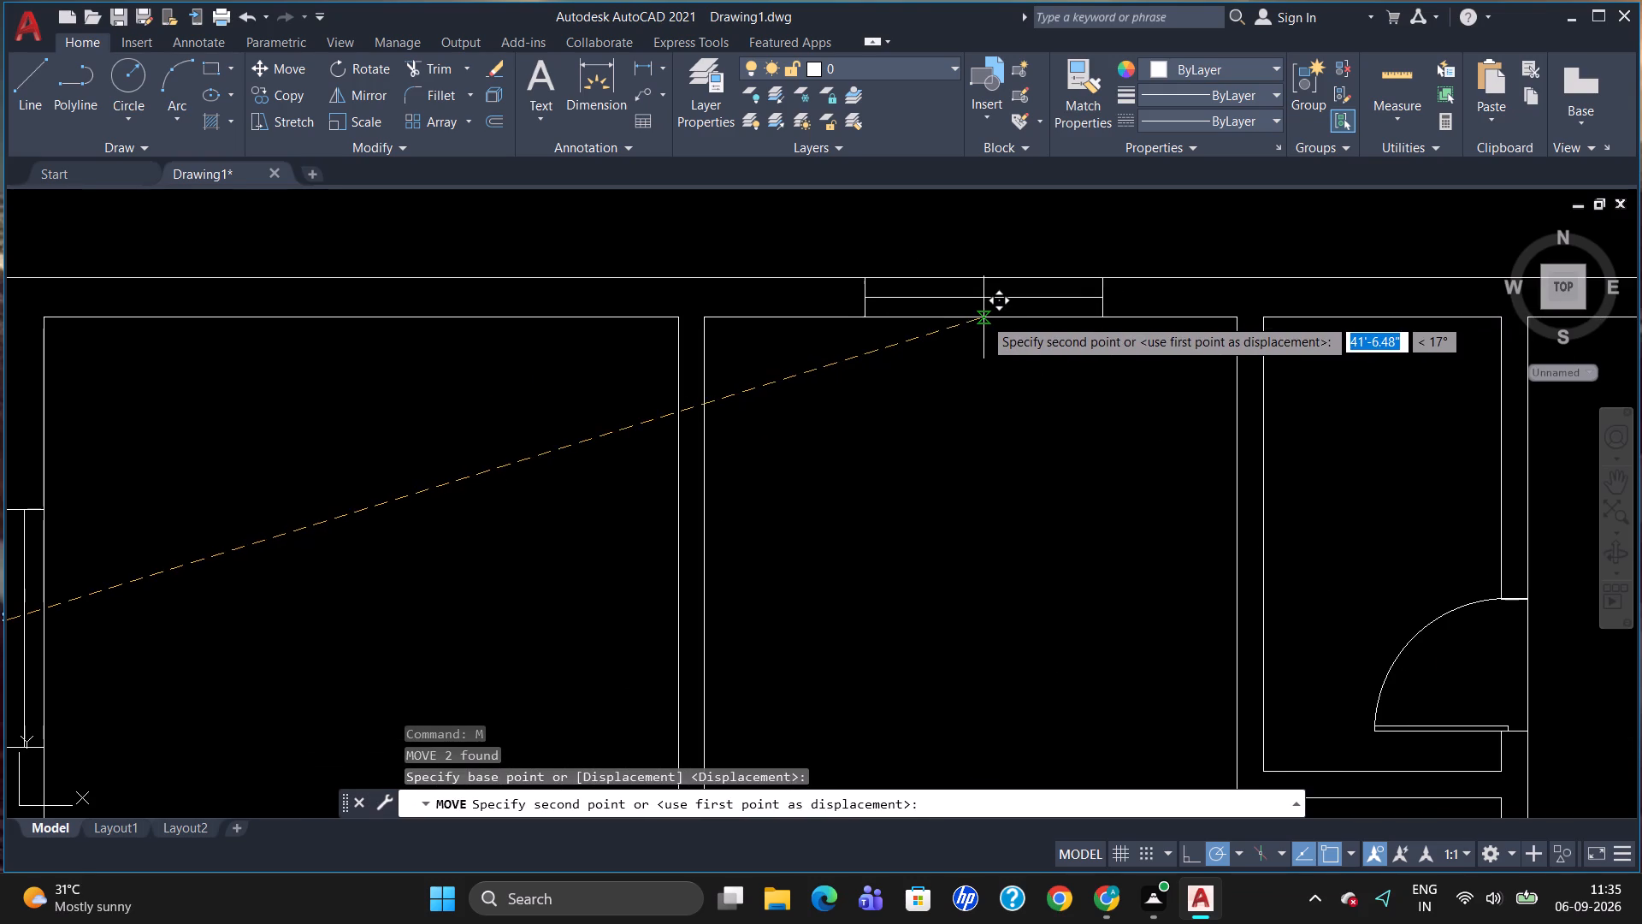
scroll(984, 320, "up", 2)
left_click(986, 314)
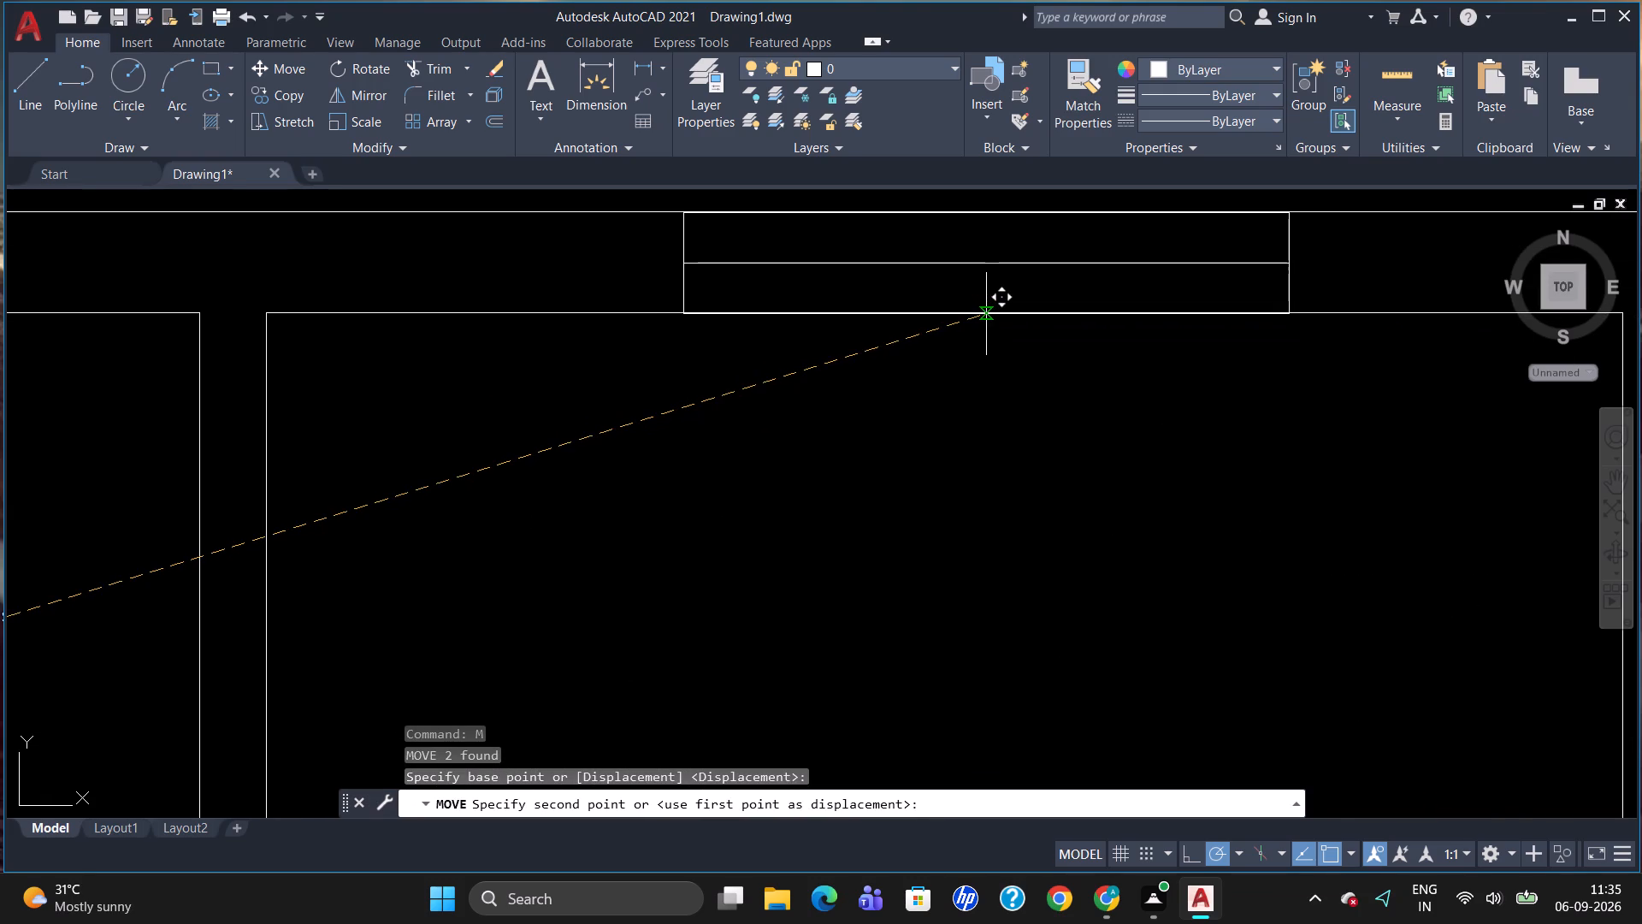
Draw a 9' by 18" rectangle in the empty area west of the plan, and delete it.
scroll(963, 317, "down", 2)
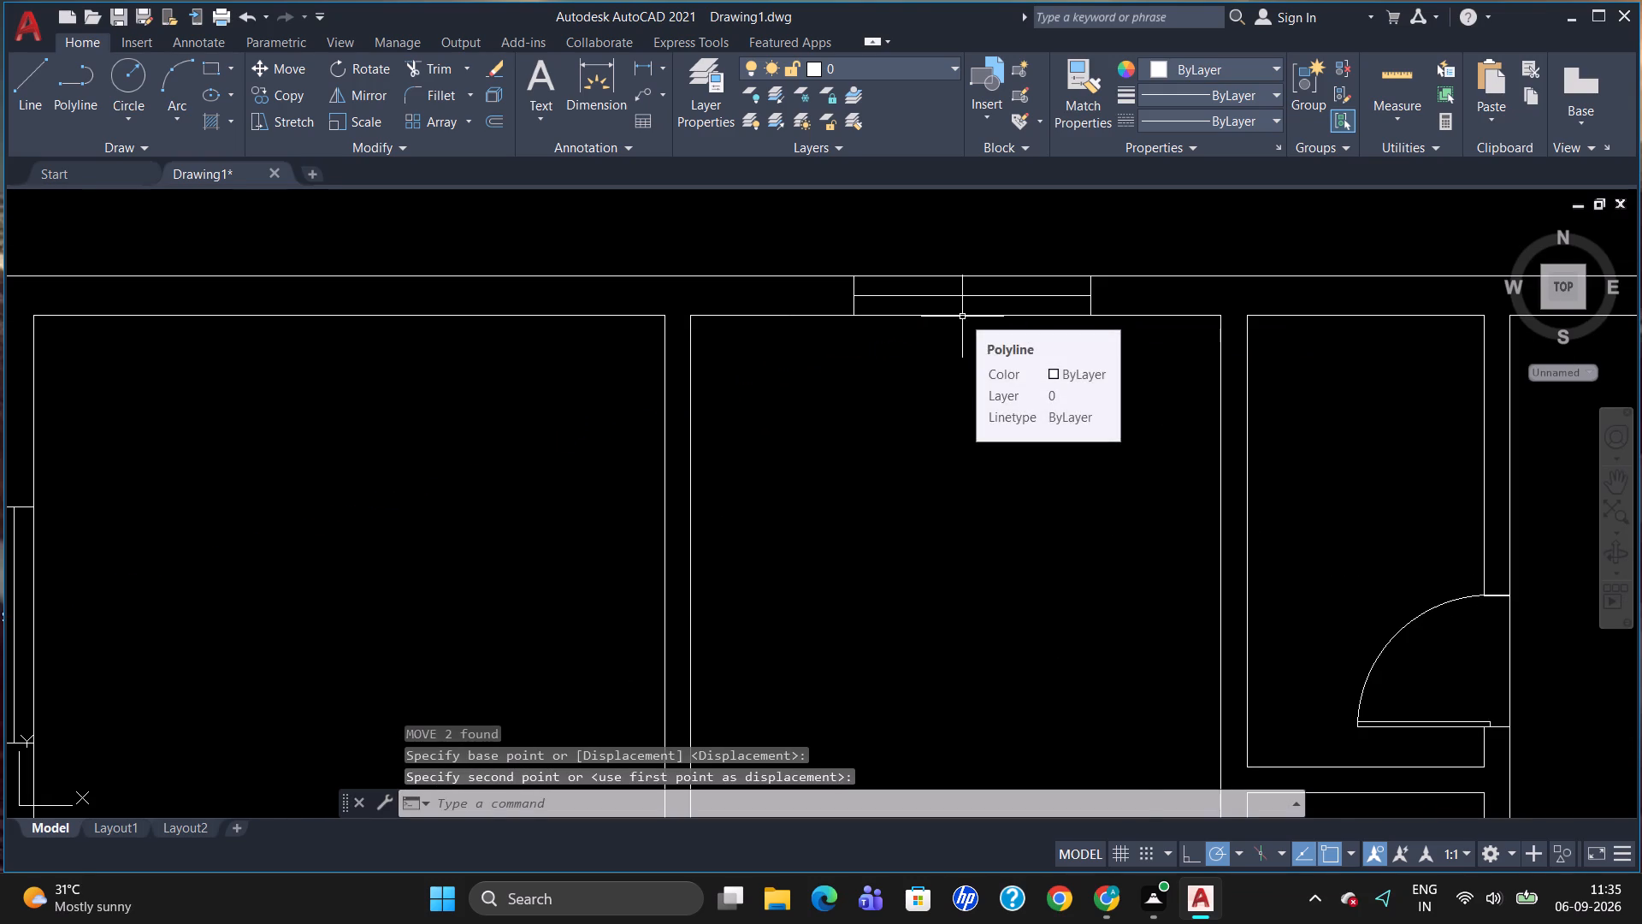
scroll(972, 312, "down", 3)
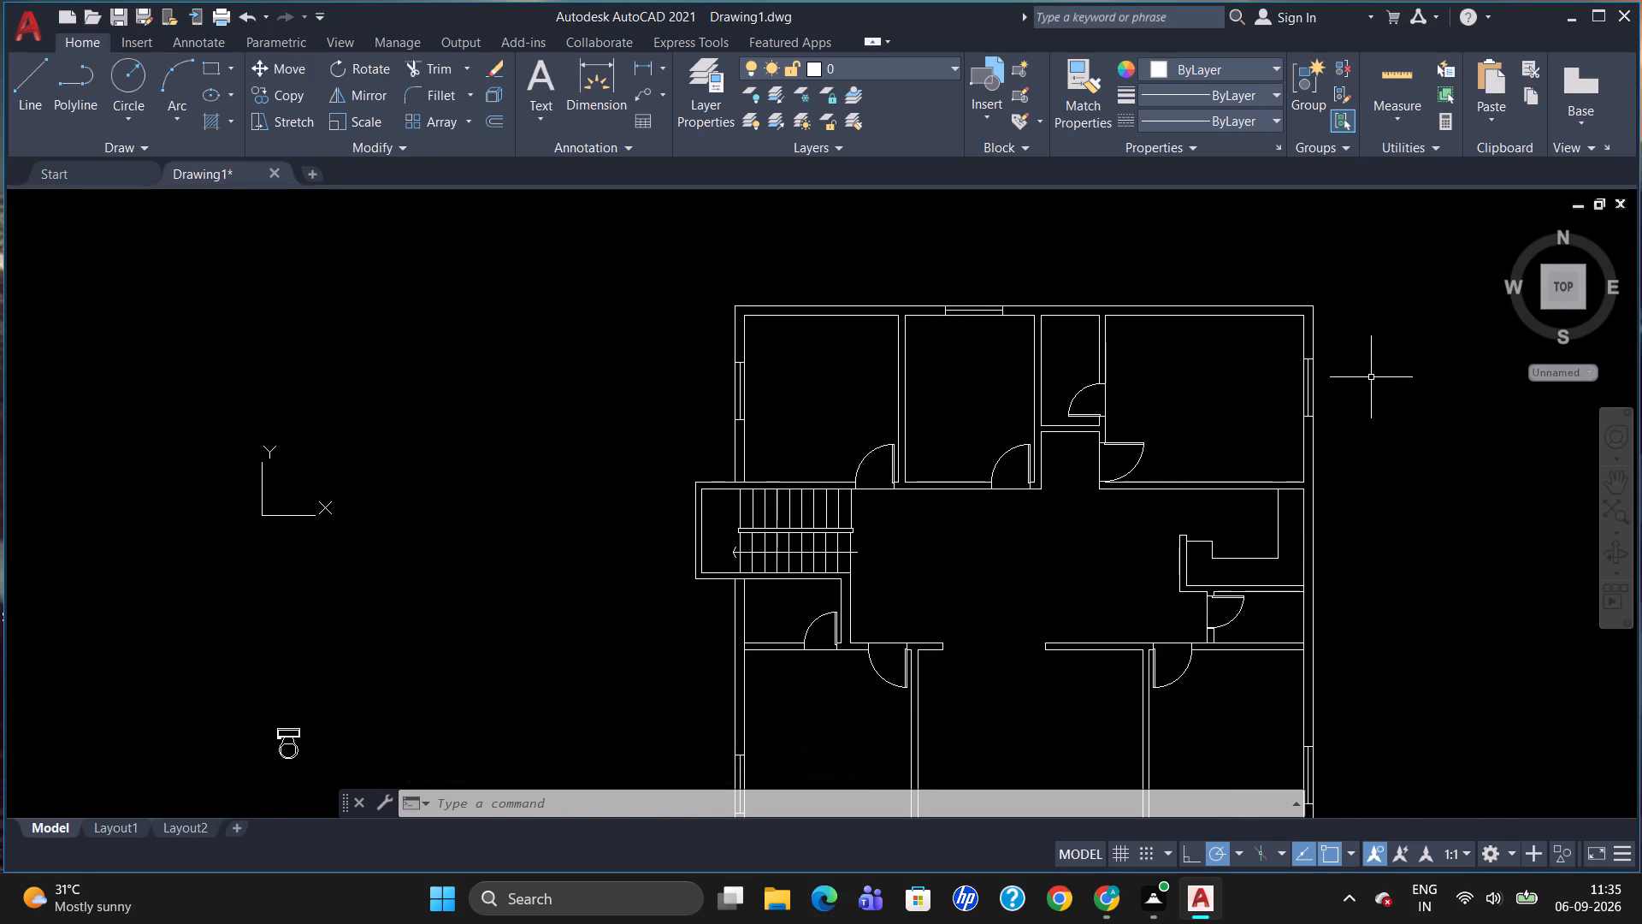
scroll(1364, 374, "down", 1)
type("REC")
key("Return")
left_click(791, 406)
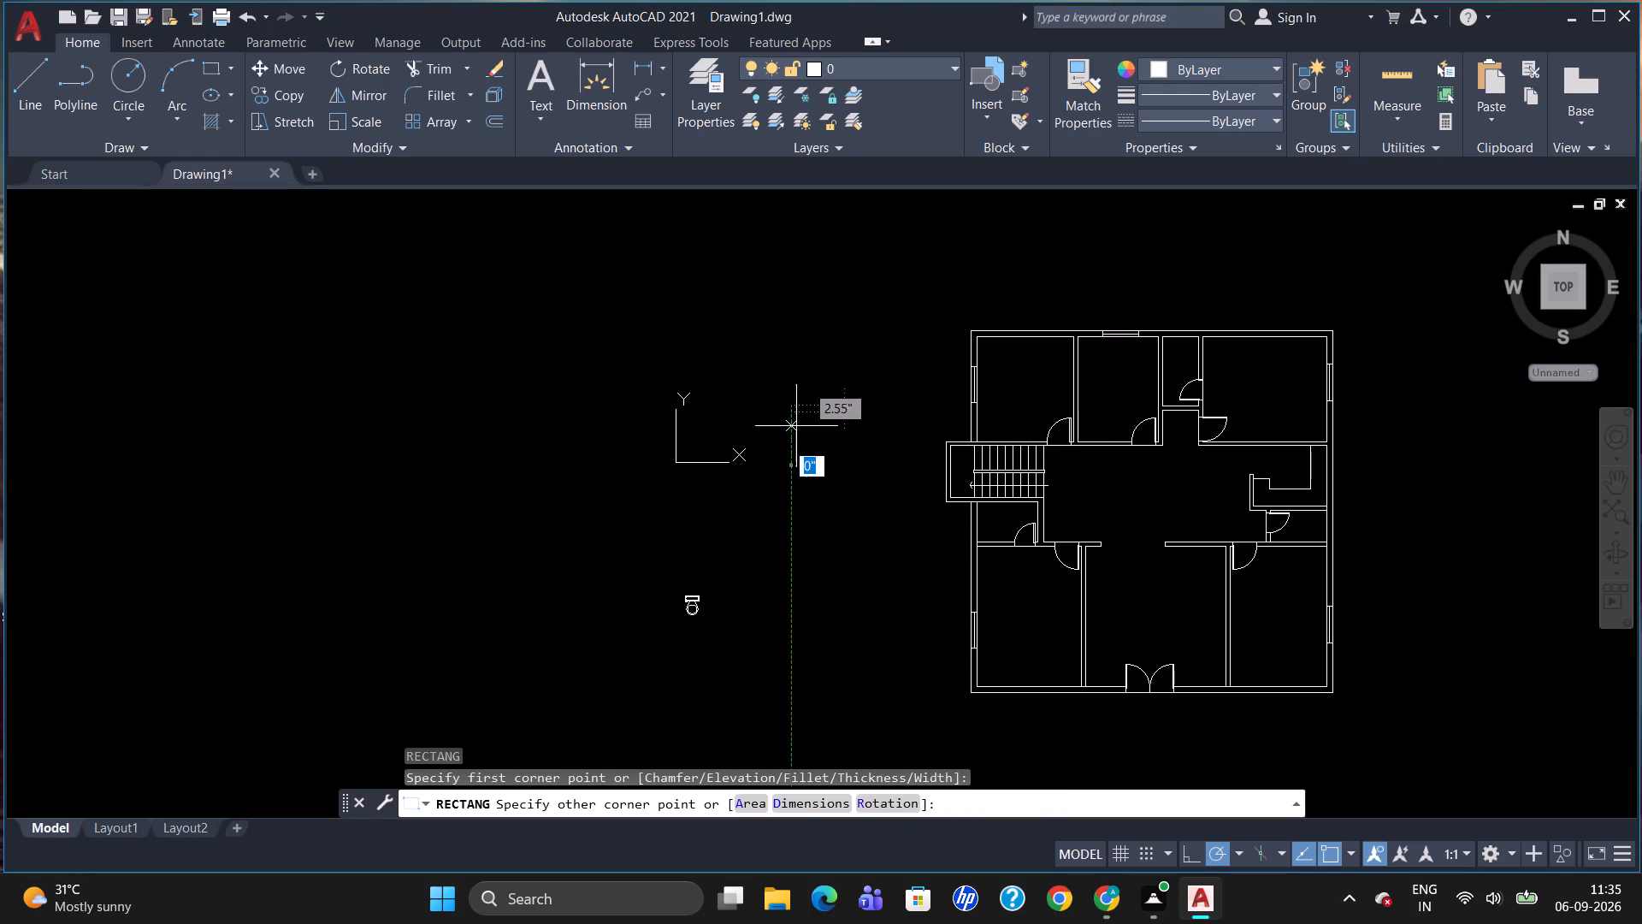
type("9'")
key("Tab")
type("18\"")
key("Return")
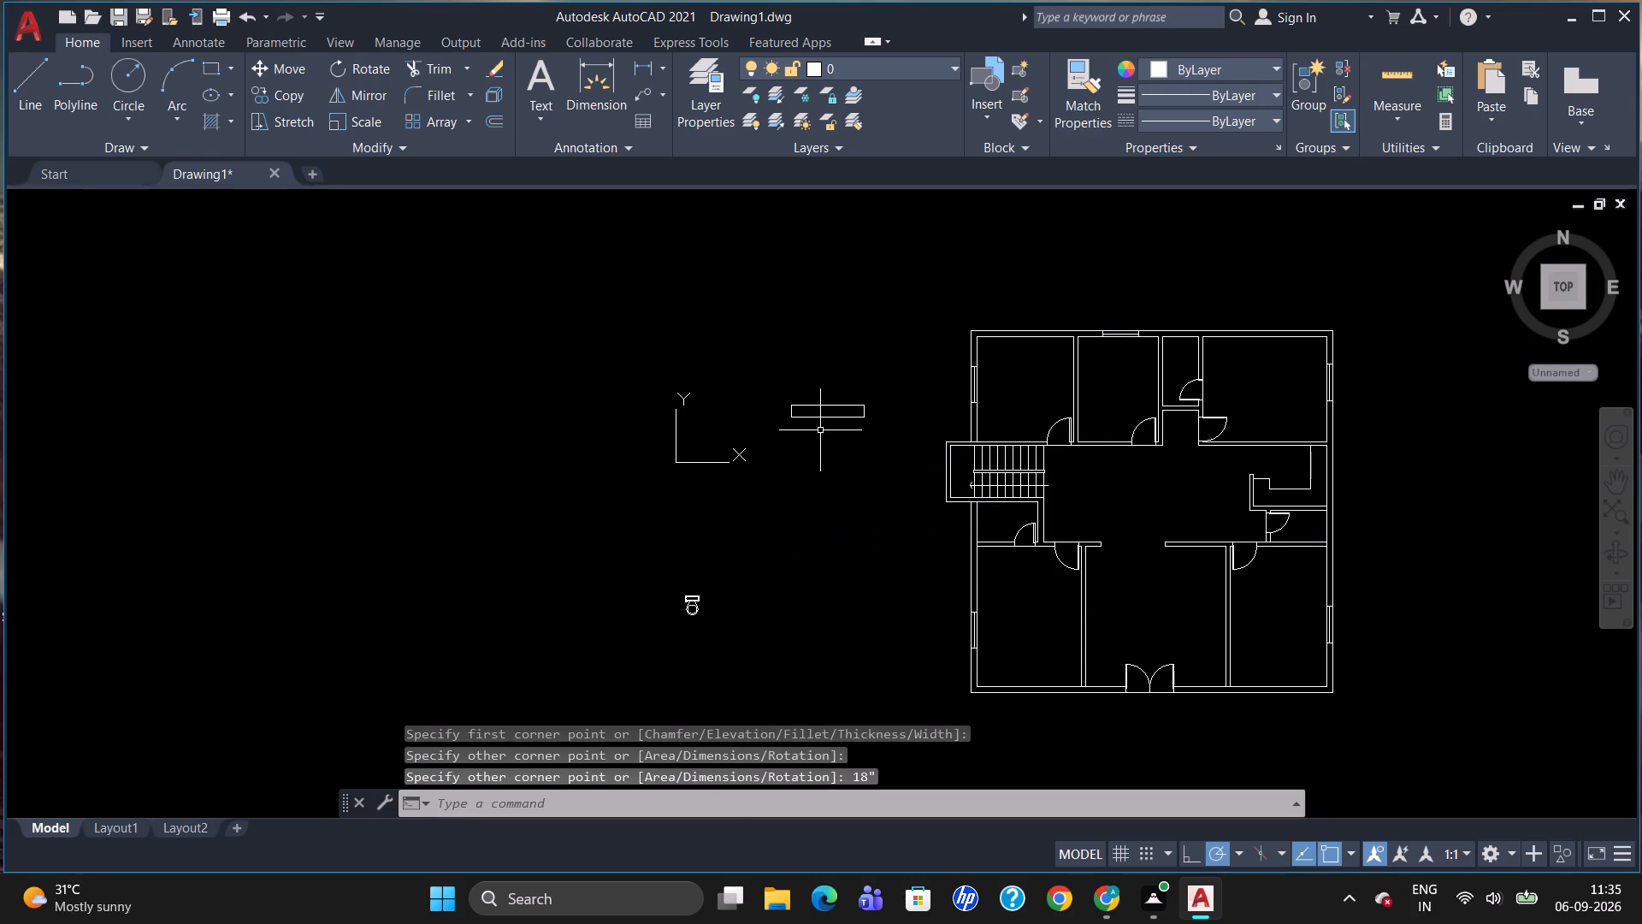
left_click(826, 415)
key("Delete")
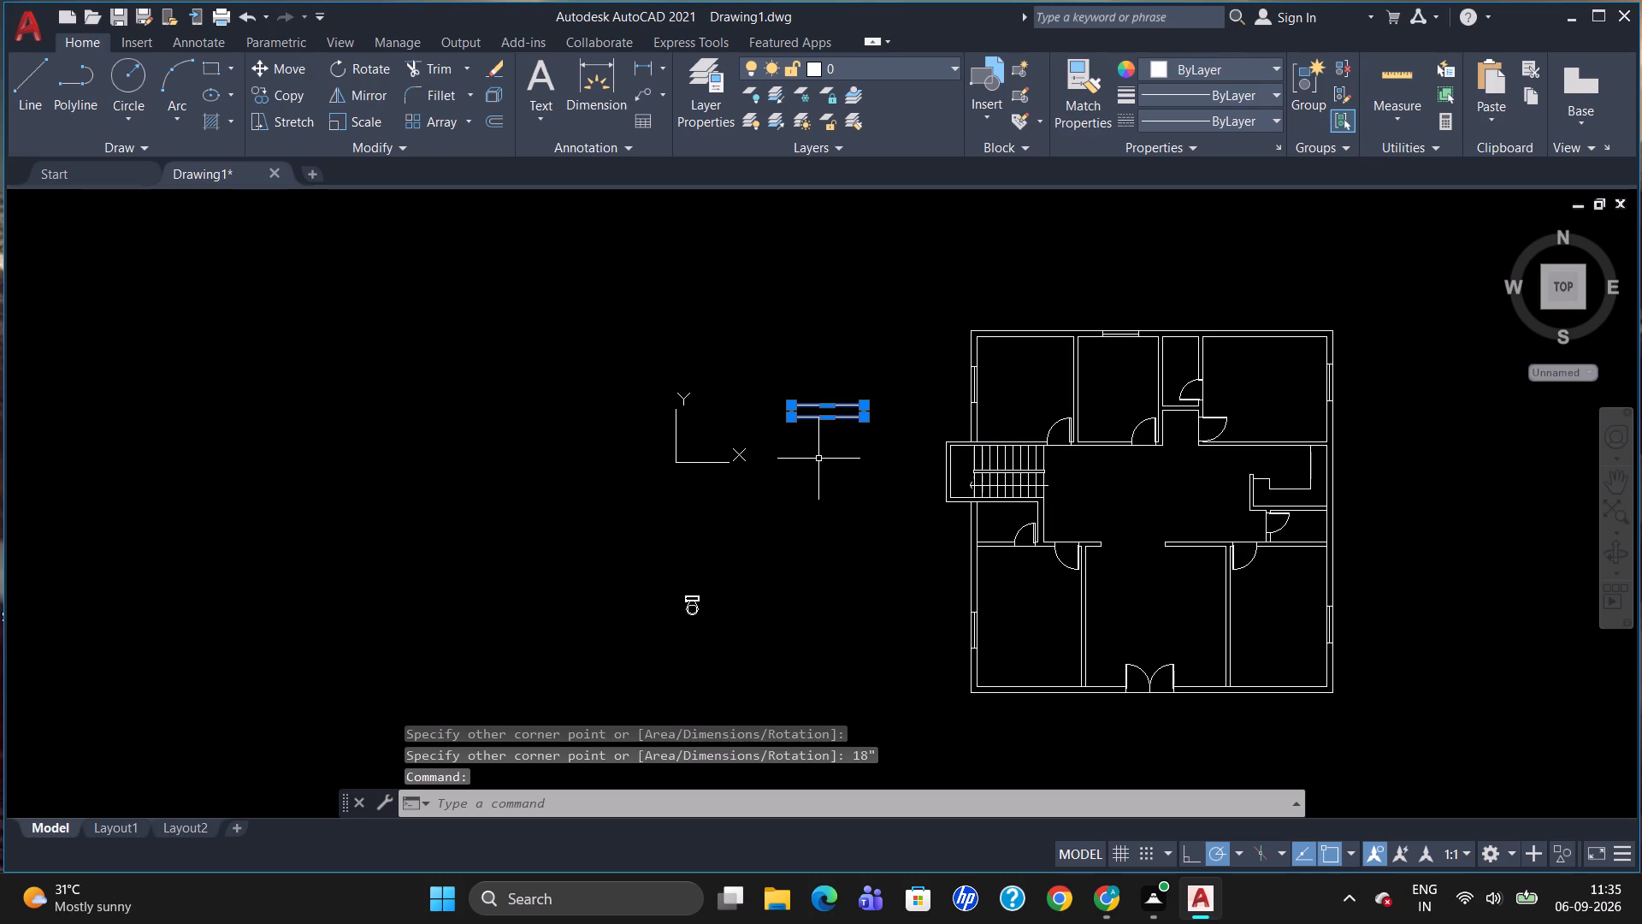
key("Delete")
Draw a 9" by 18" rectangle in the empty area west of the plan for a small window symbol.
type("REC")
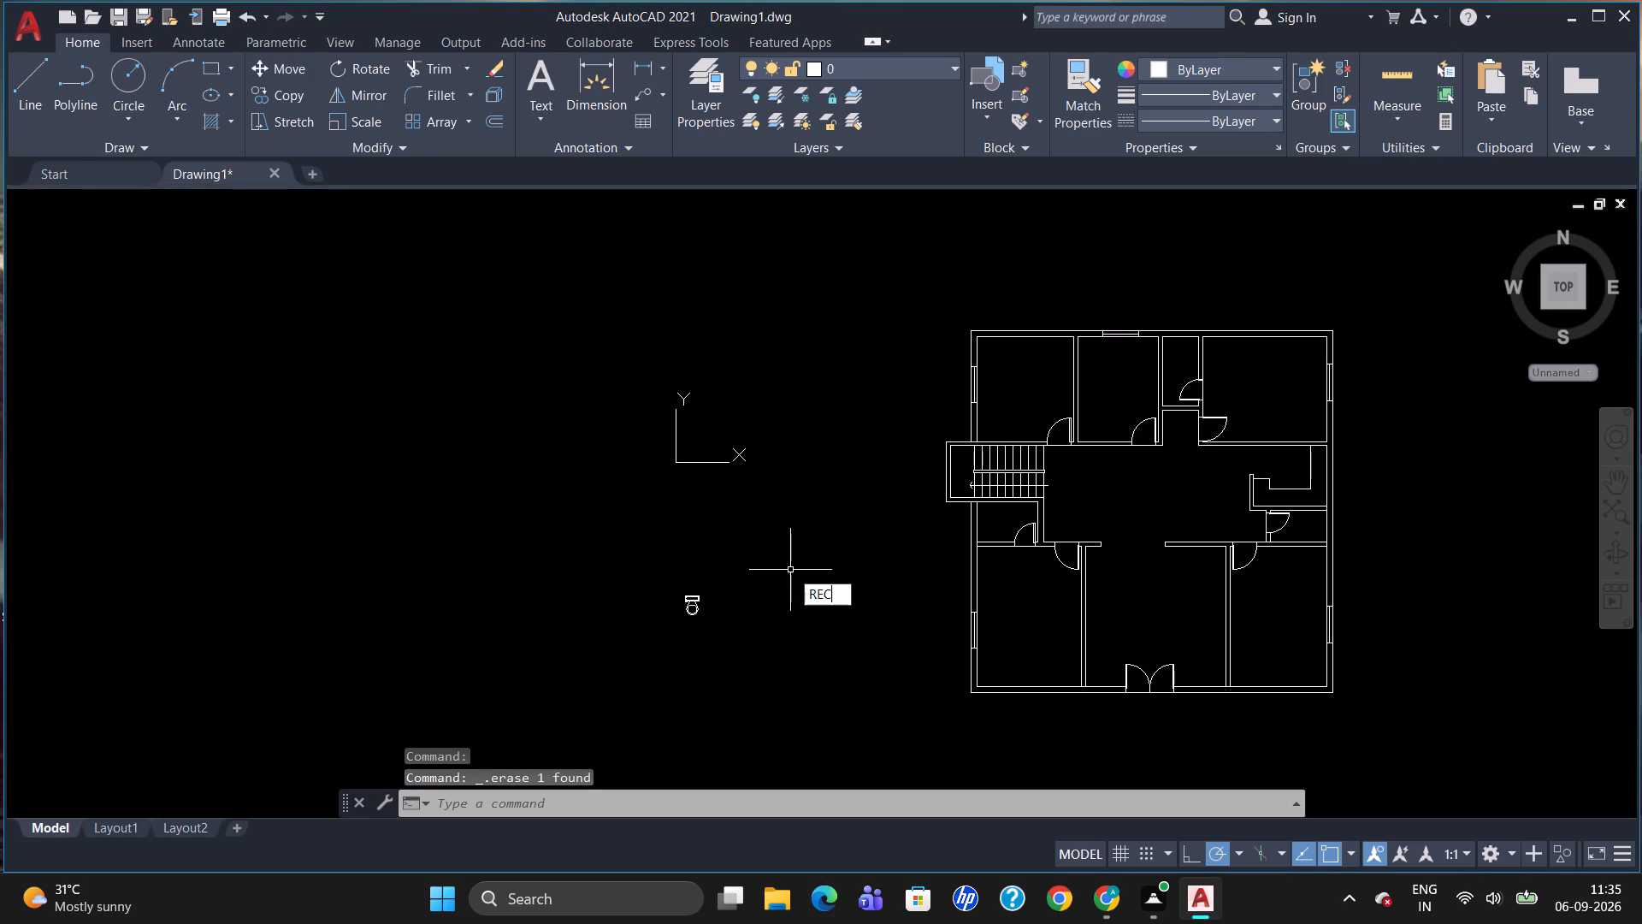
key("Return")
left_click(771, 403)
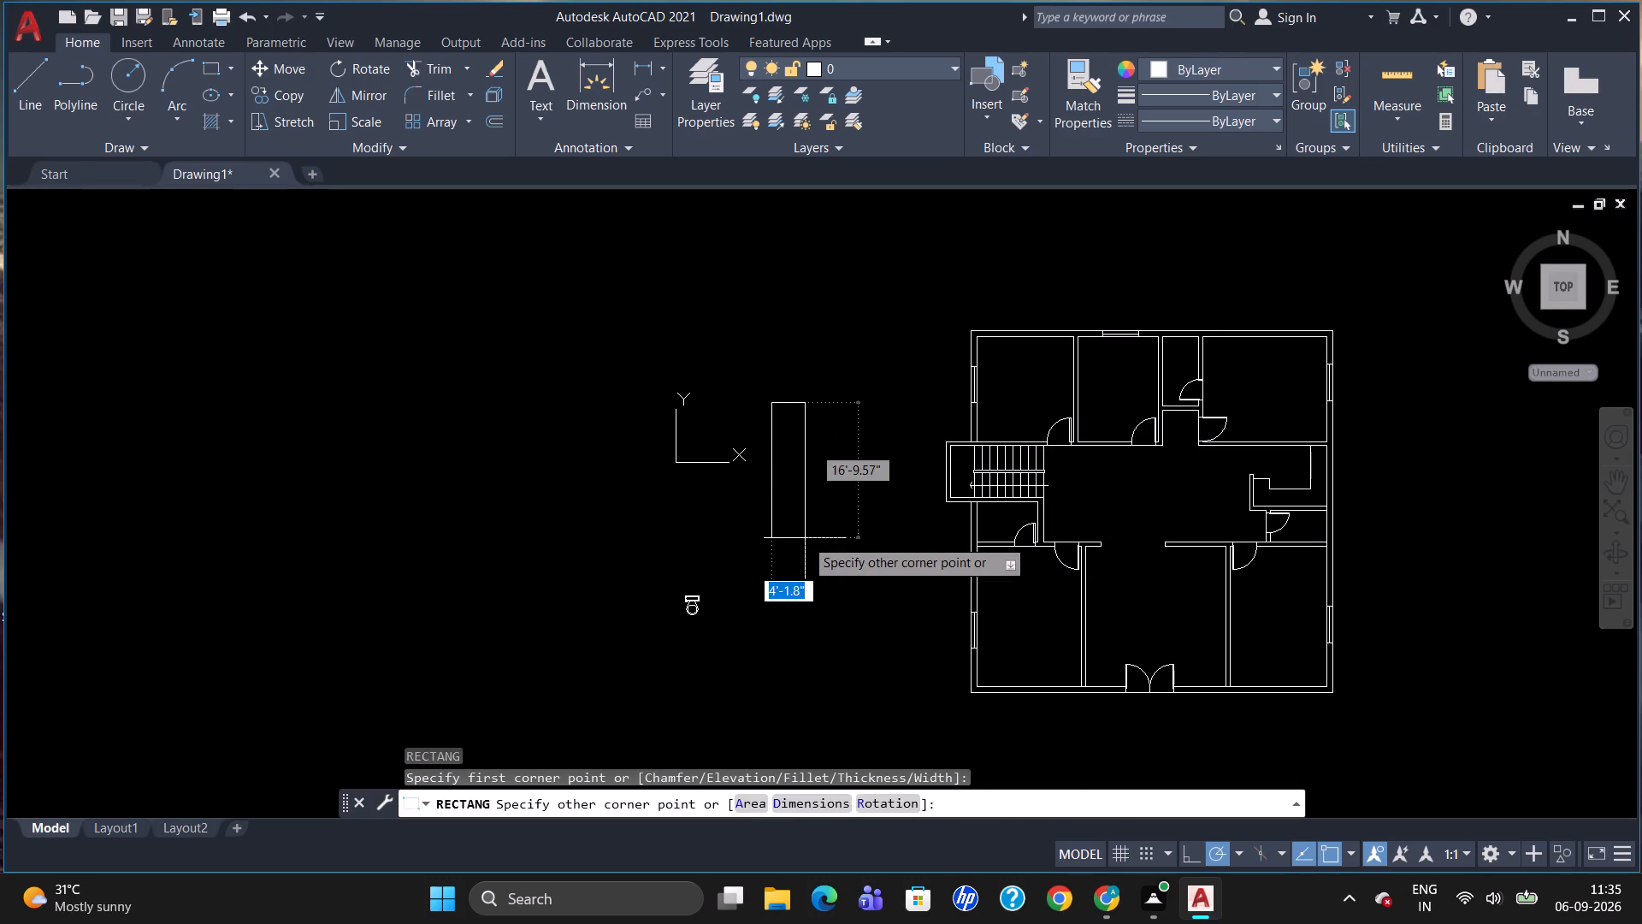
type("9\"")
key("Tab")
key("2")
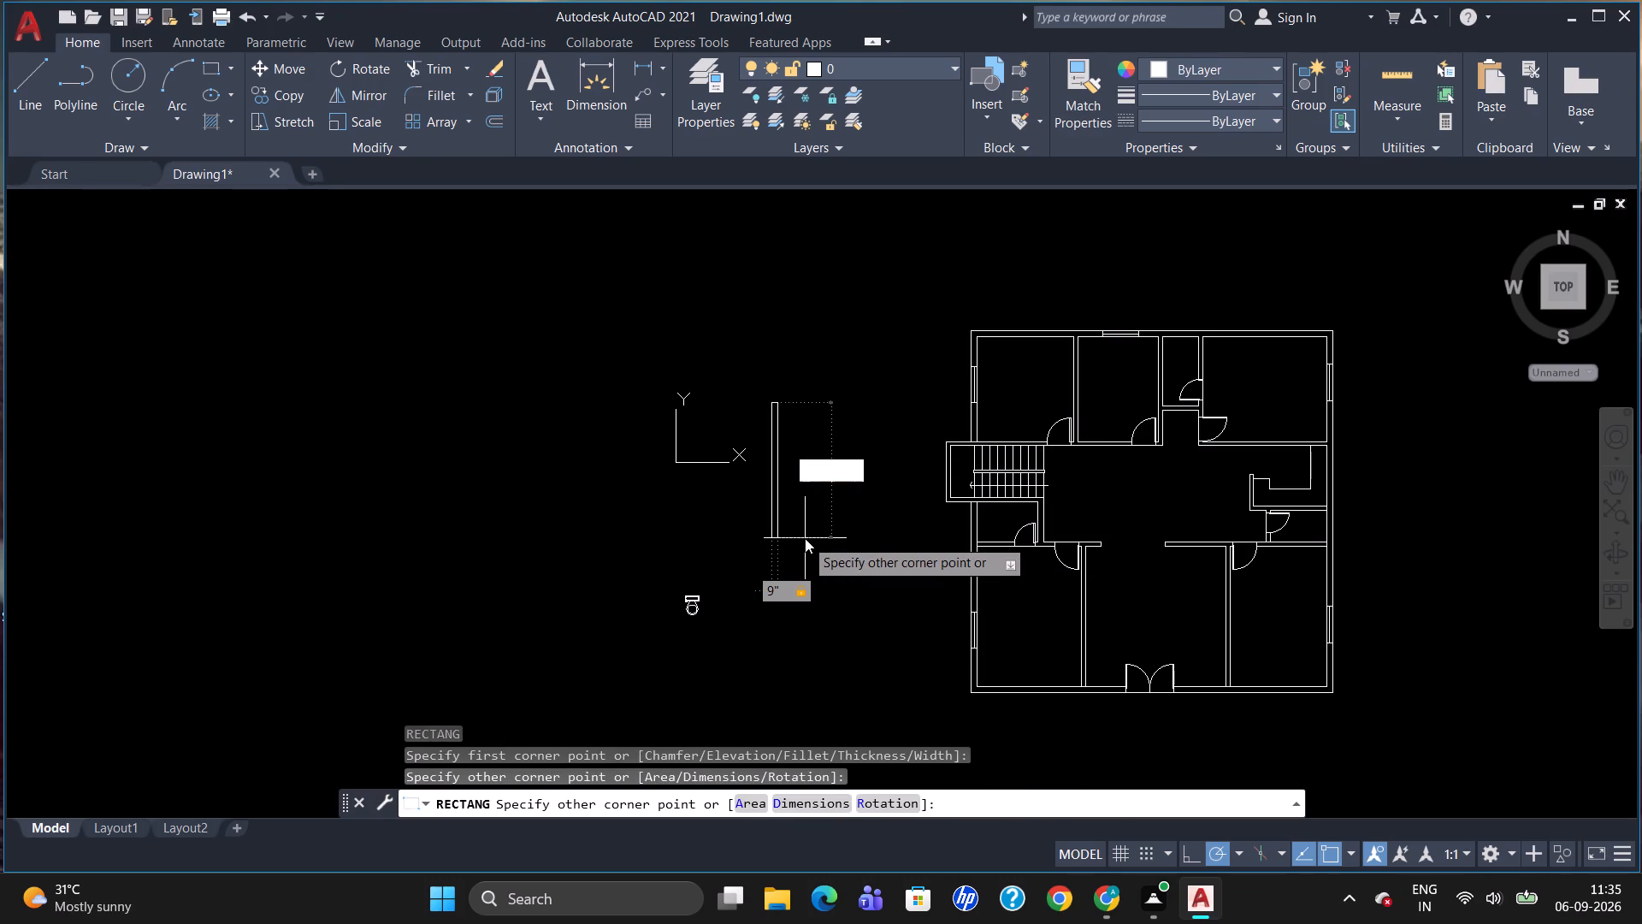
key("BackSpace")
type("18\"")
key("shift+Return")
Draw a vertical centre line in the small rectangle between the midpoints of its top and bottom edges.
key("l")
key("Return")
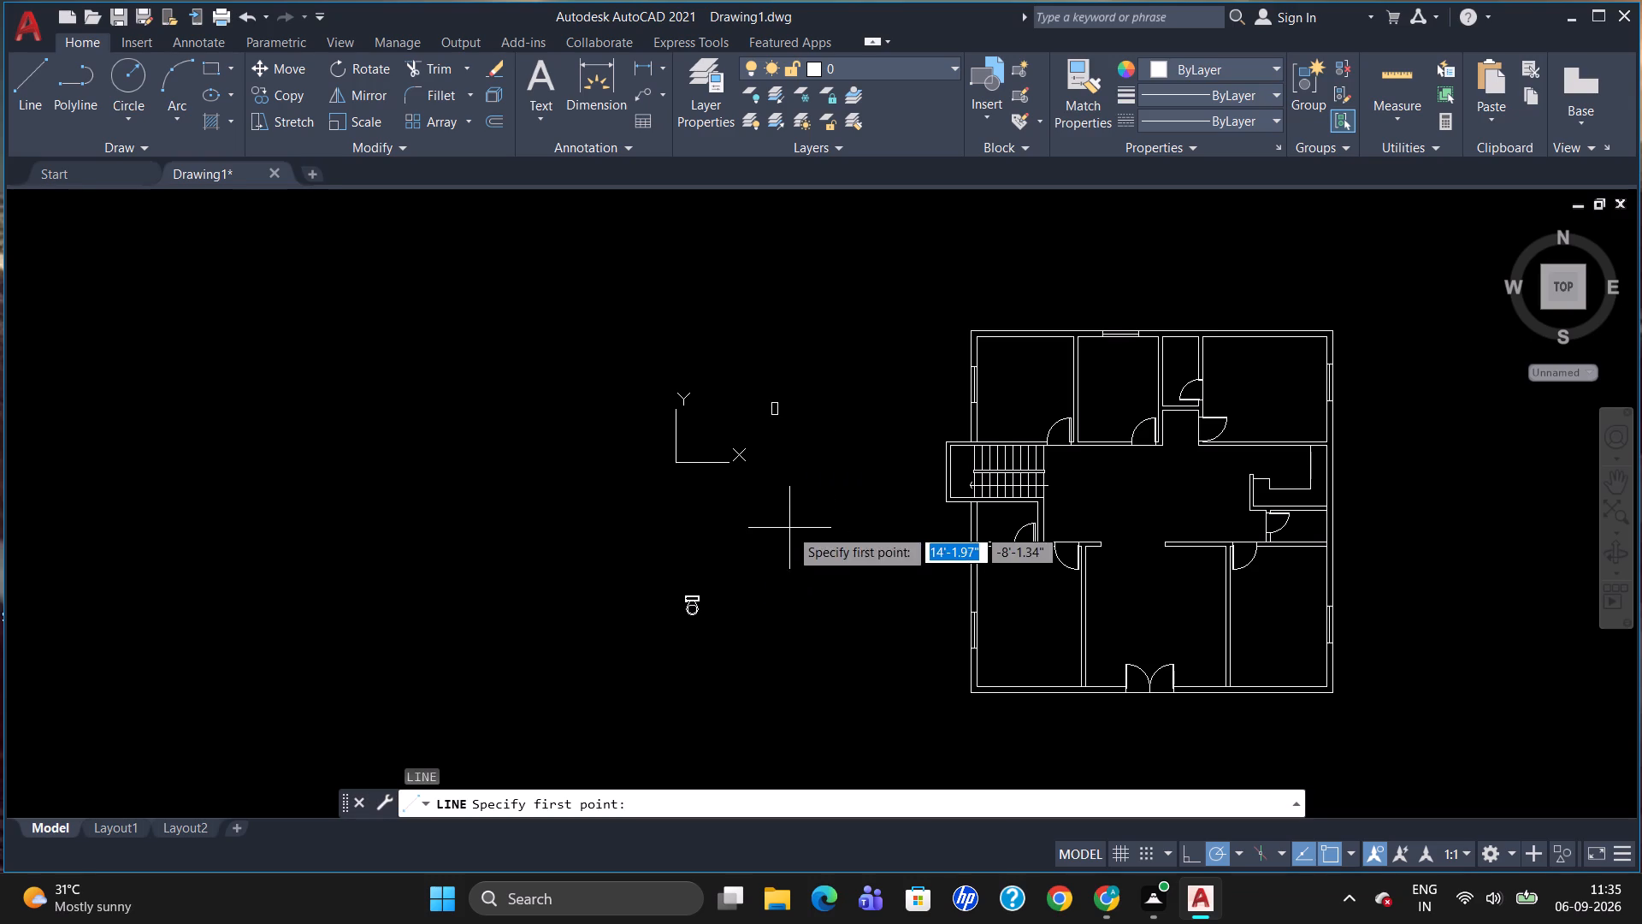
scroll(759, 400, "up", 6)
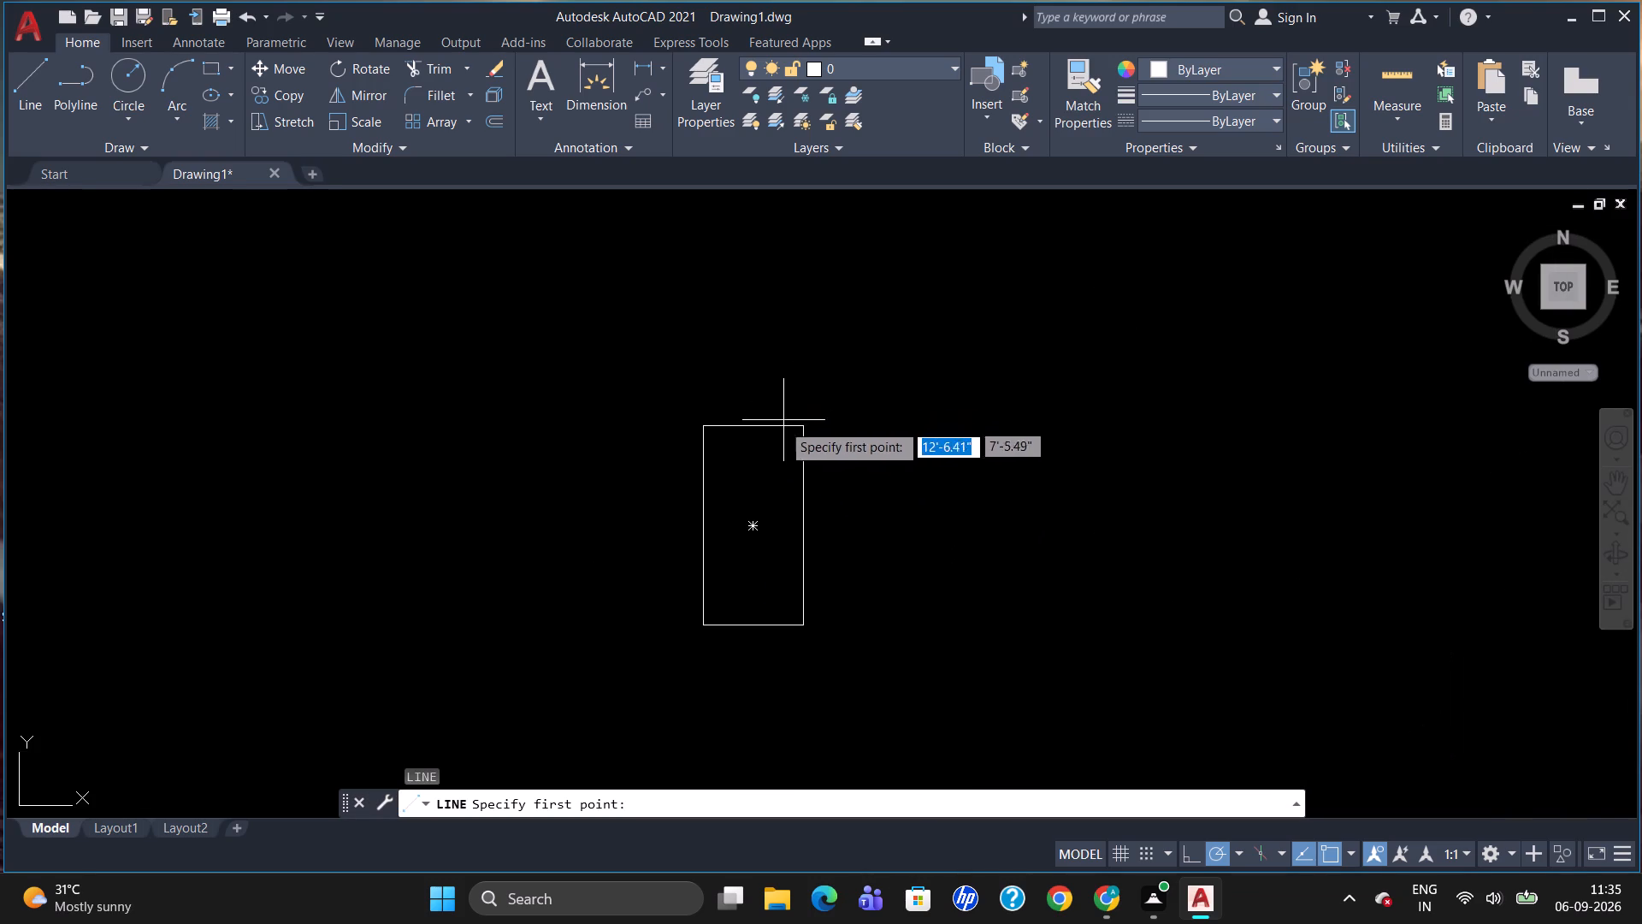
left_click(753, 430)
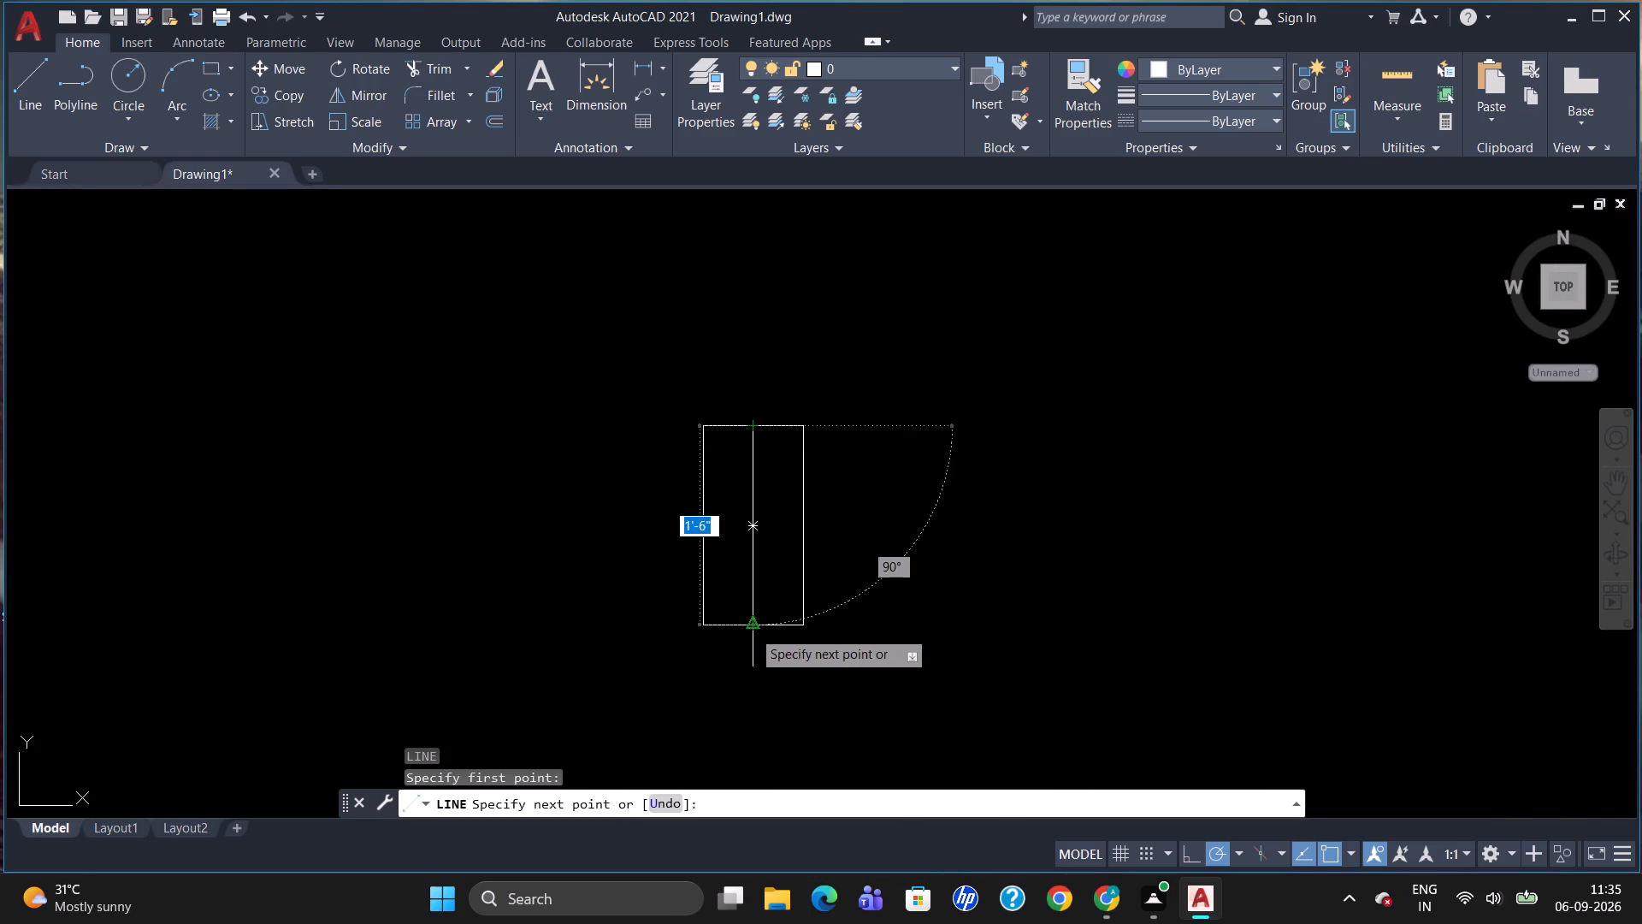
left_click(752, 630)
key("Escape")
Group the 9" by 18" rectangle with its centre line.
left_click_drag(966, 589, 608, 555)
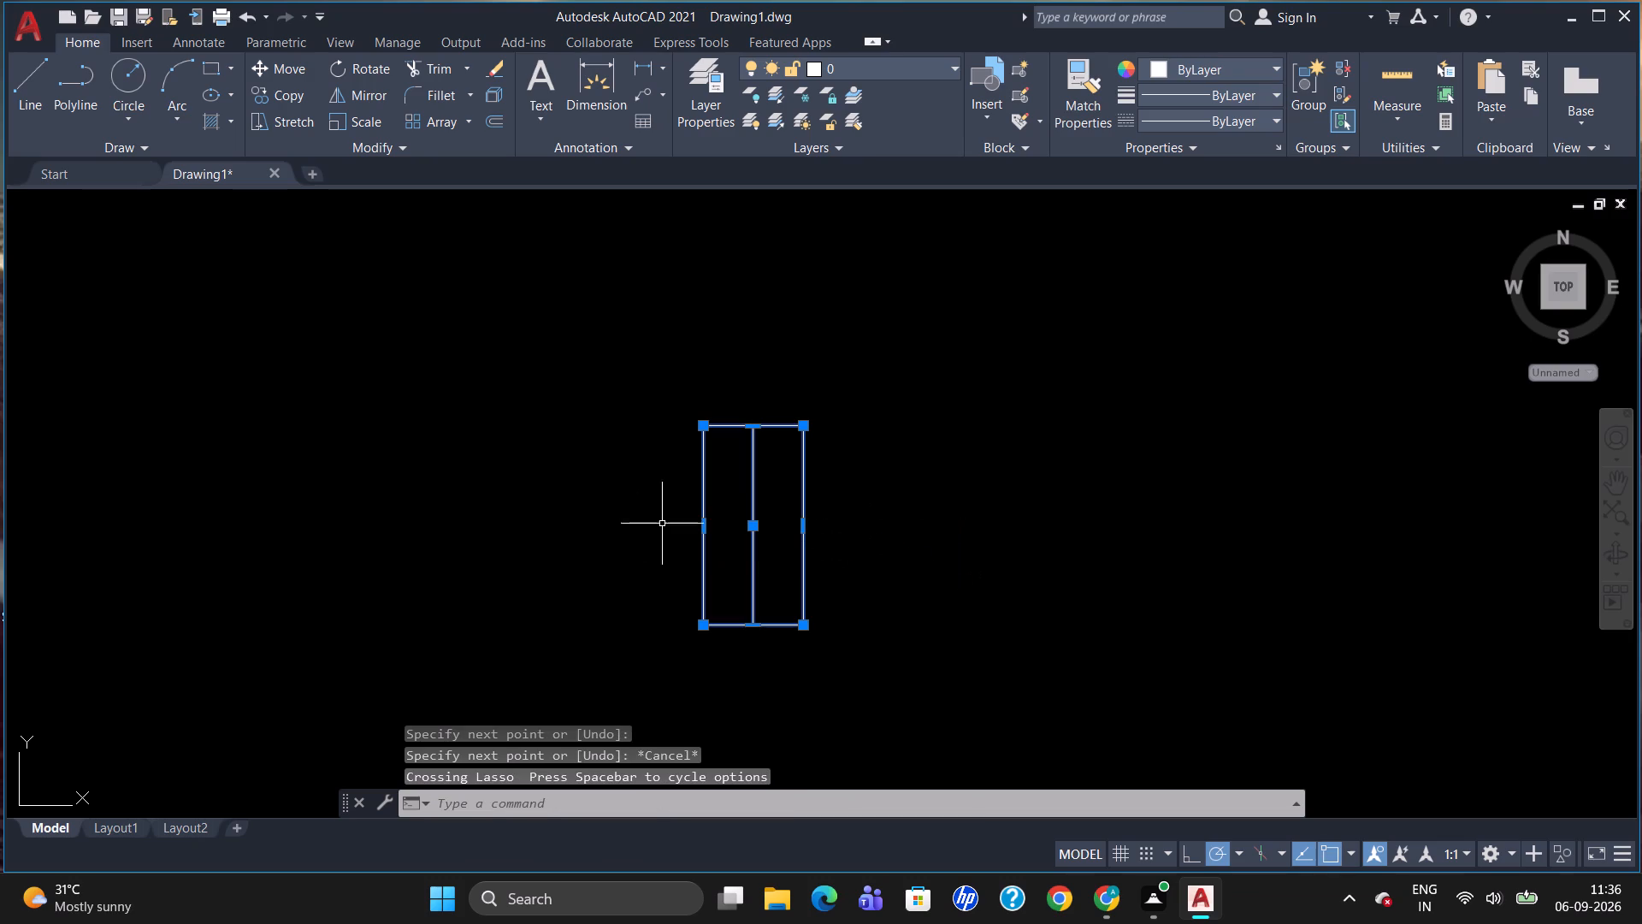
left_click(1315, 79)
Copy the small window group by its upper-right corner into the west exterior wall of the small room below the staircase.
scroll(718, 521, "down", 2)
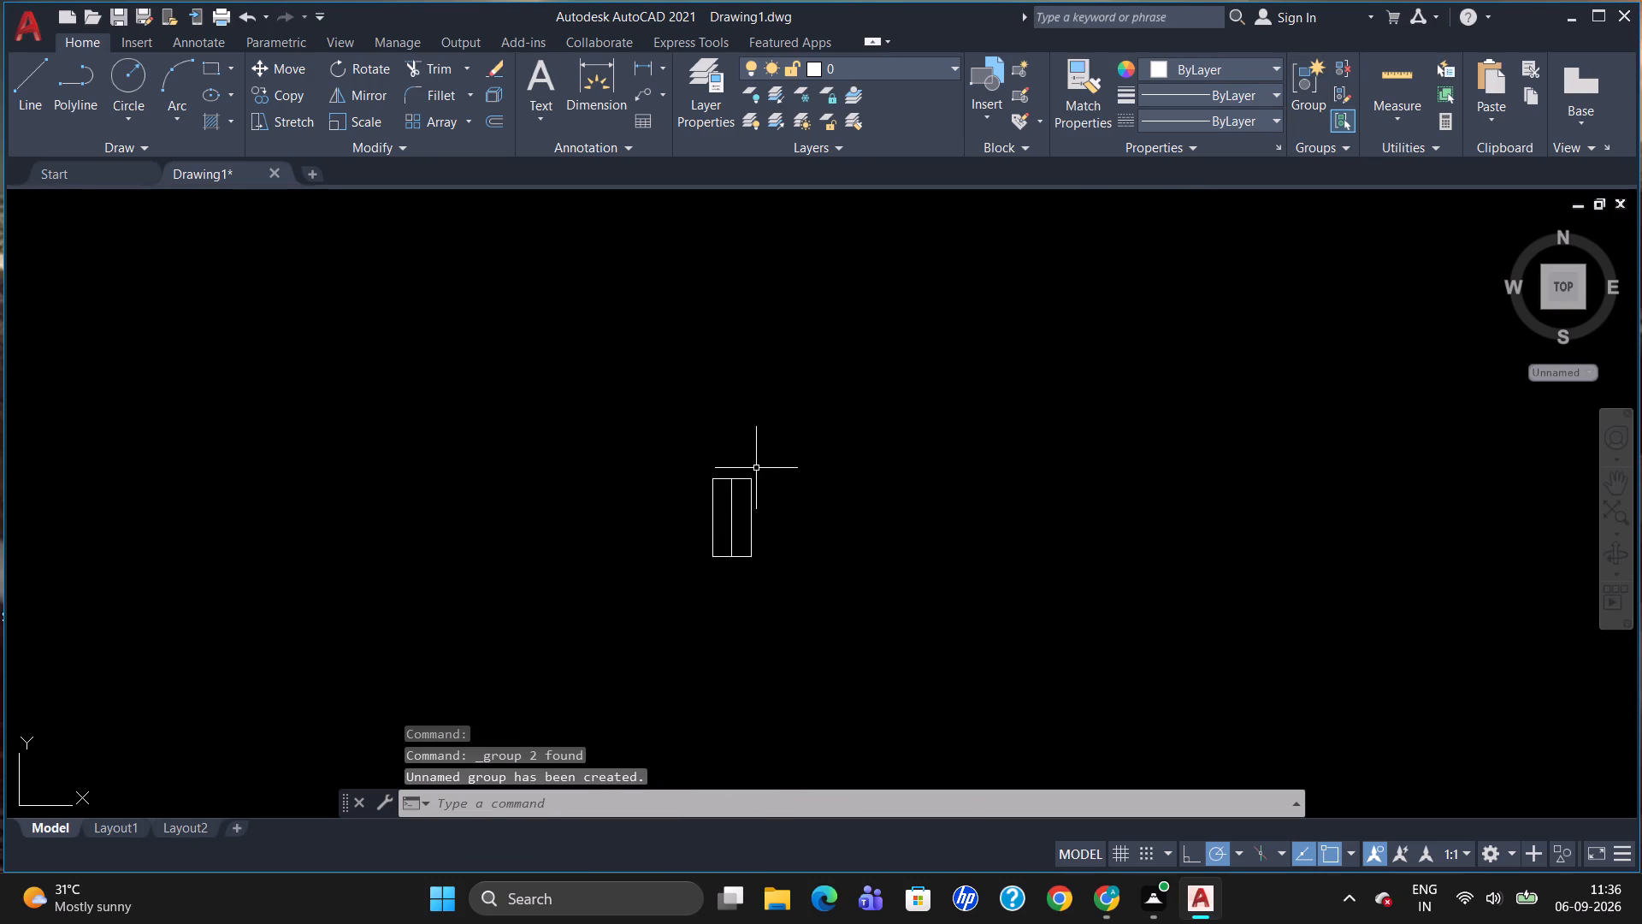
scroll(887, 335, "down", 3)
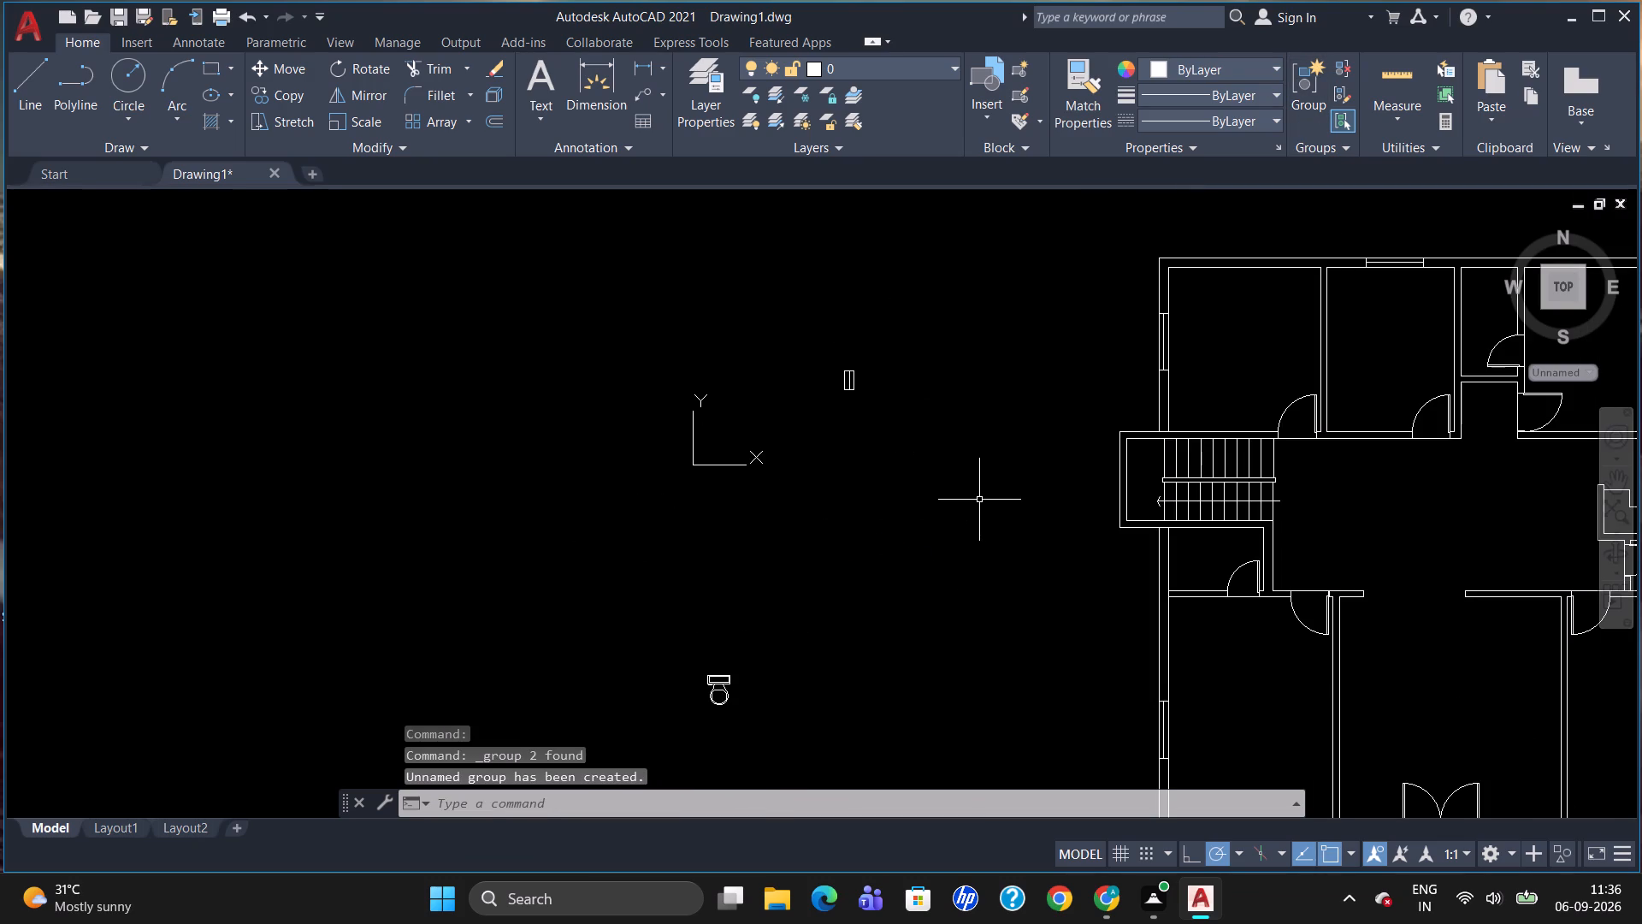
left_click(850, 383)
type("CO")
key("Return")
left_click_drag(858, 364, 867, 376)
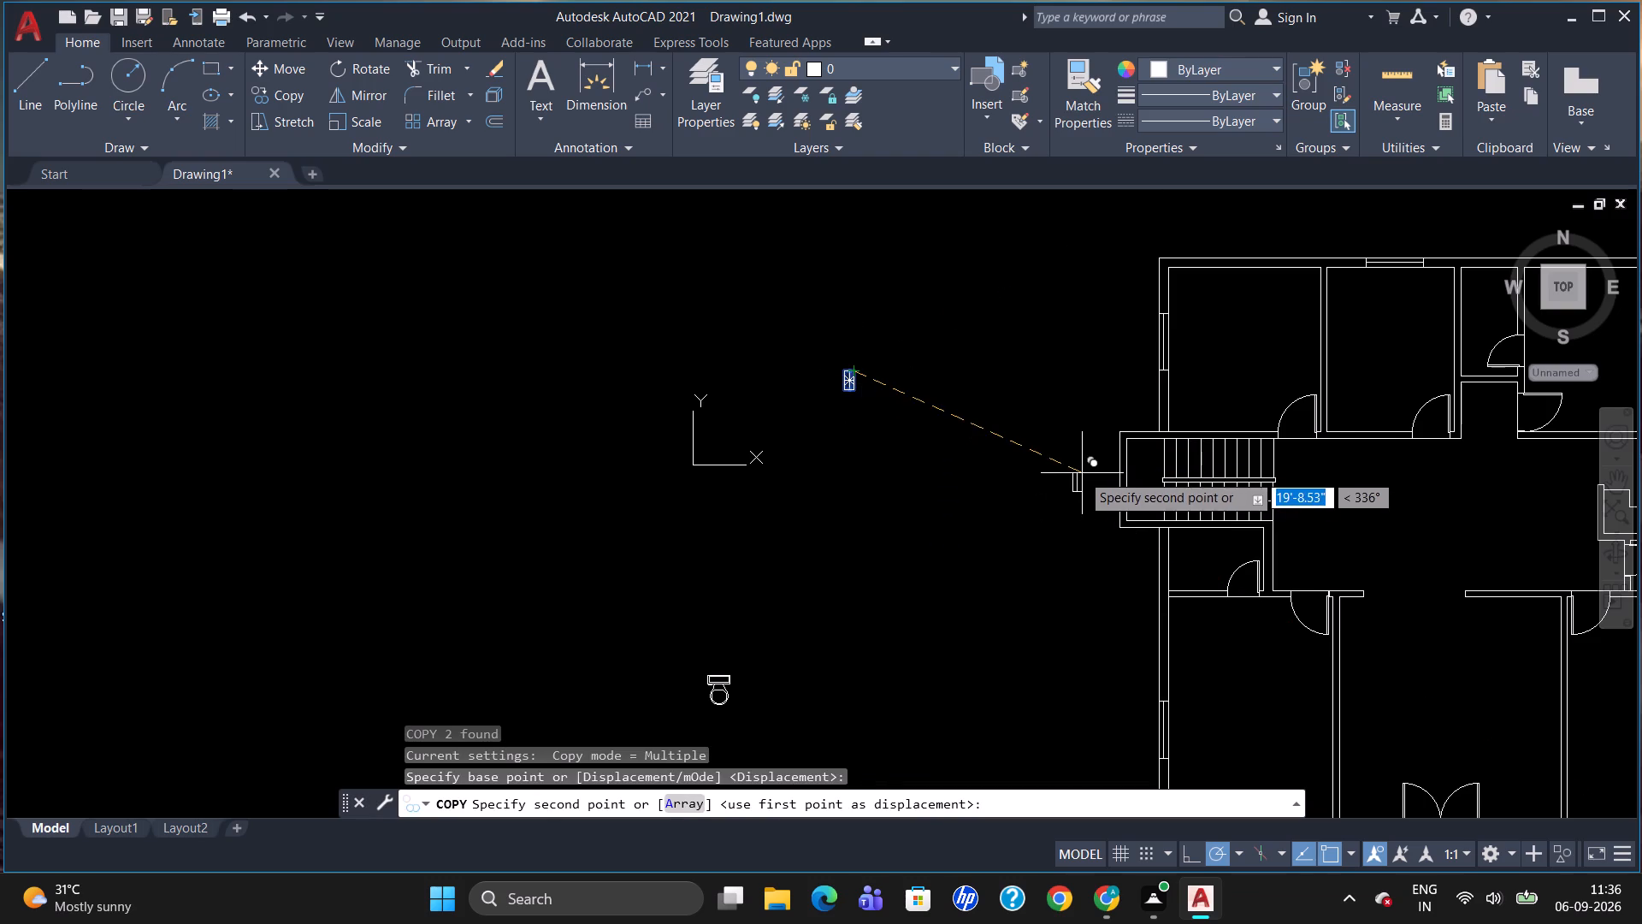
scroll(1145, 577, "up", 4)
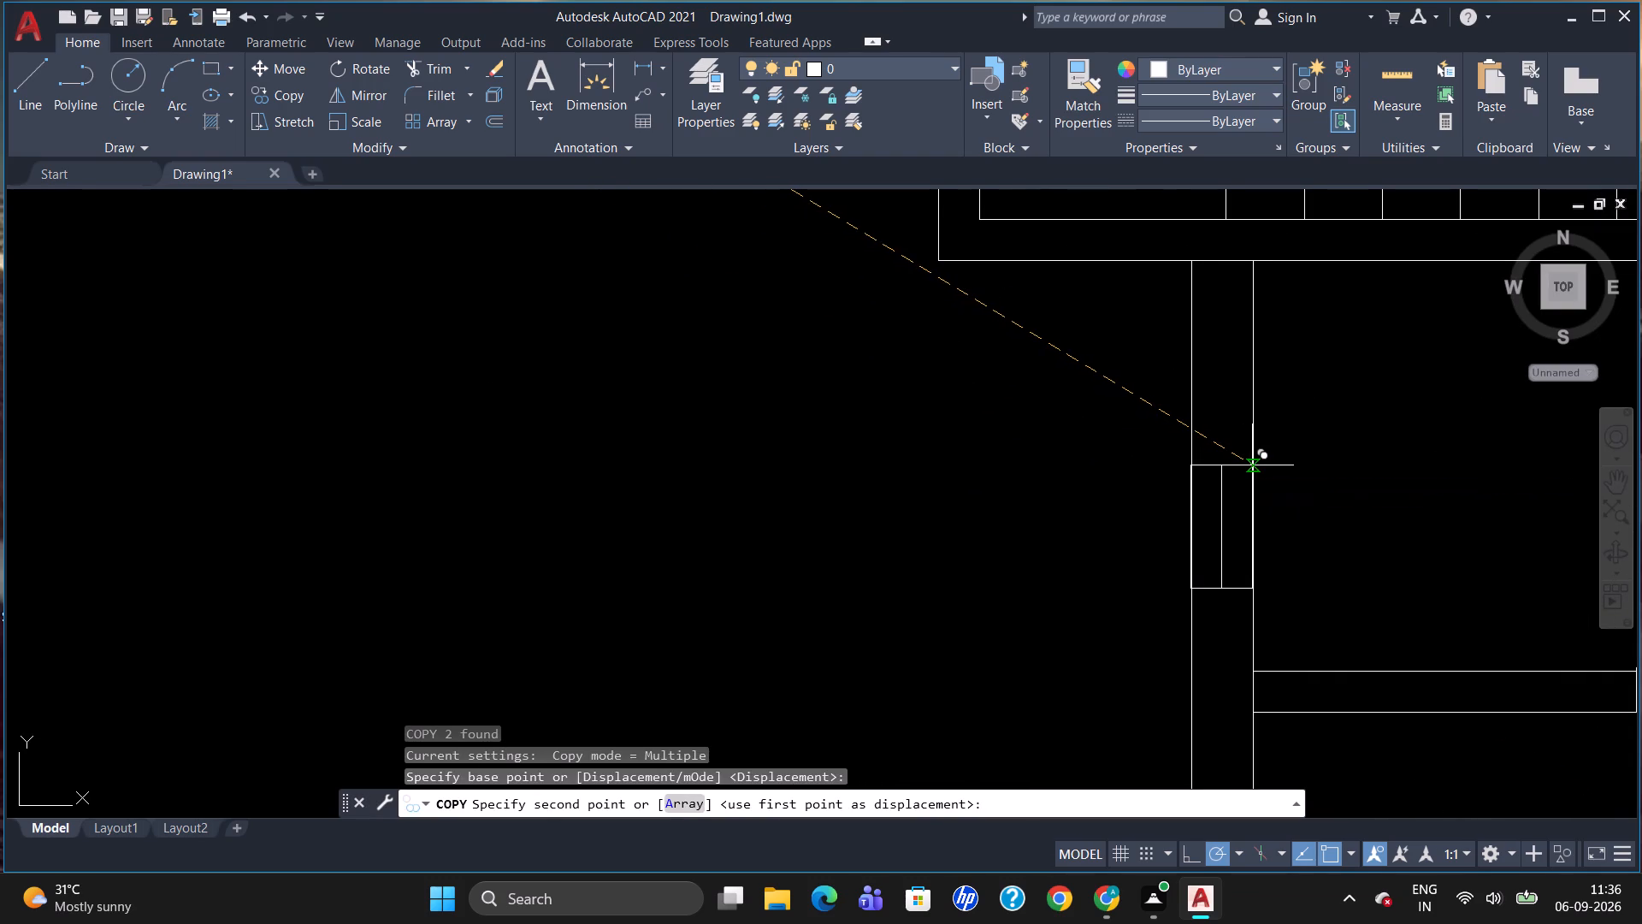
left_click(1252, 465)
Place another small window copy in the east exterior wall of the small room below the counter area and end the Copy command.
scroll(904, 385, "down", 3)
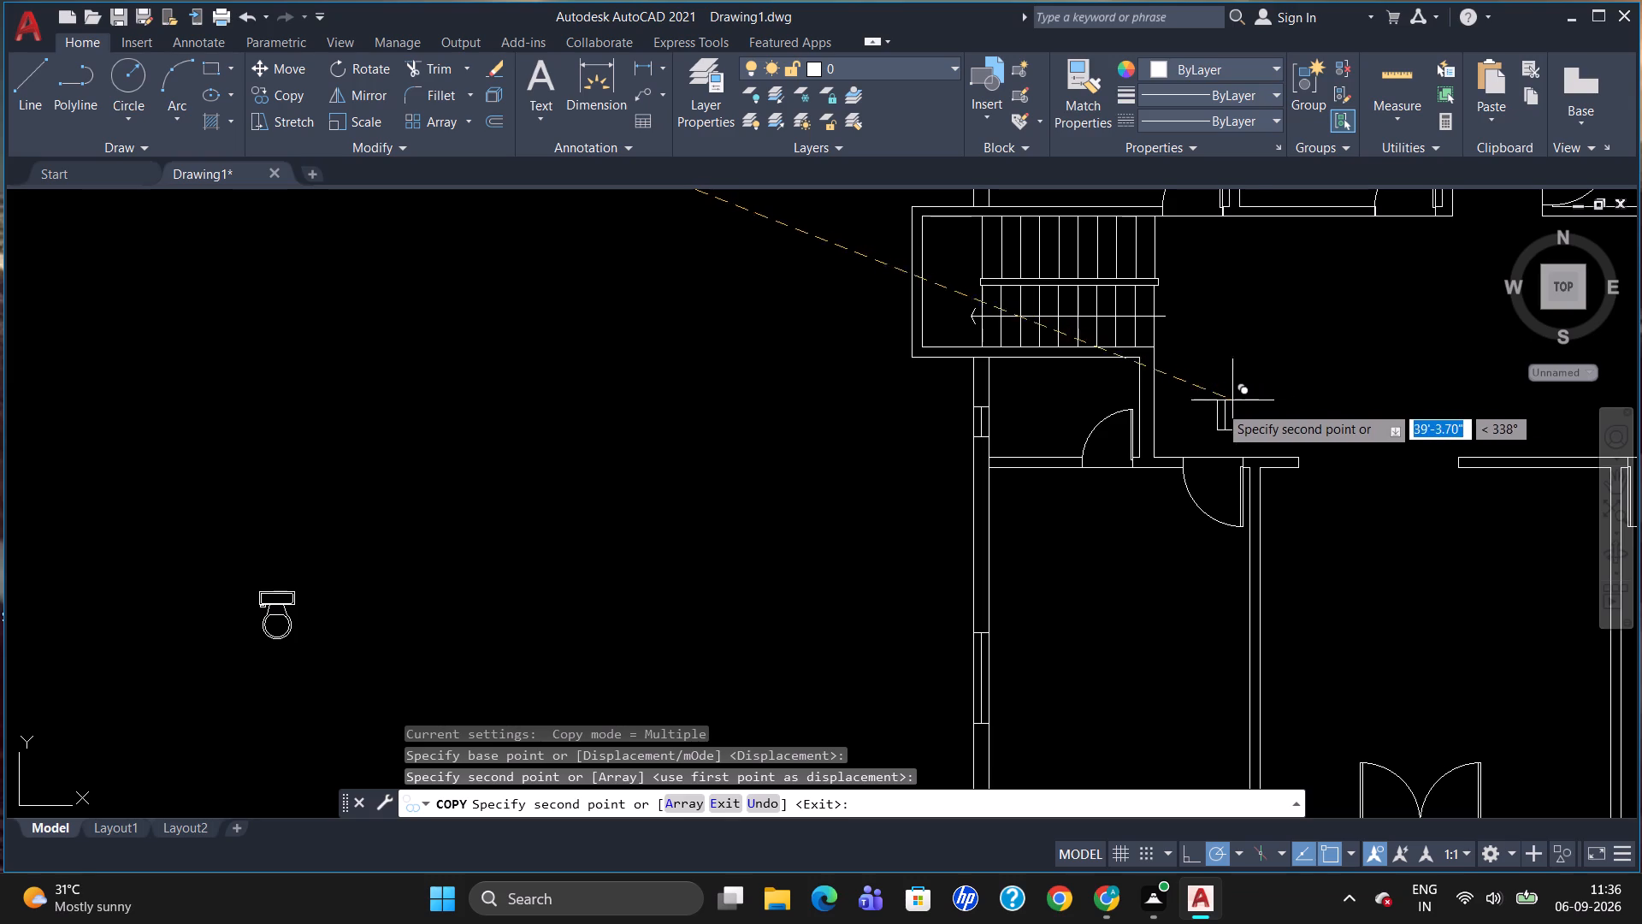
scroll(1153, 416, "down", 2)
scroll(1434, 384, "up", 2)
scroll(1413, 461, "up", 1)
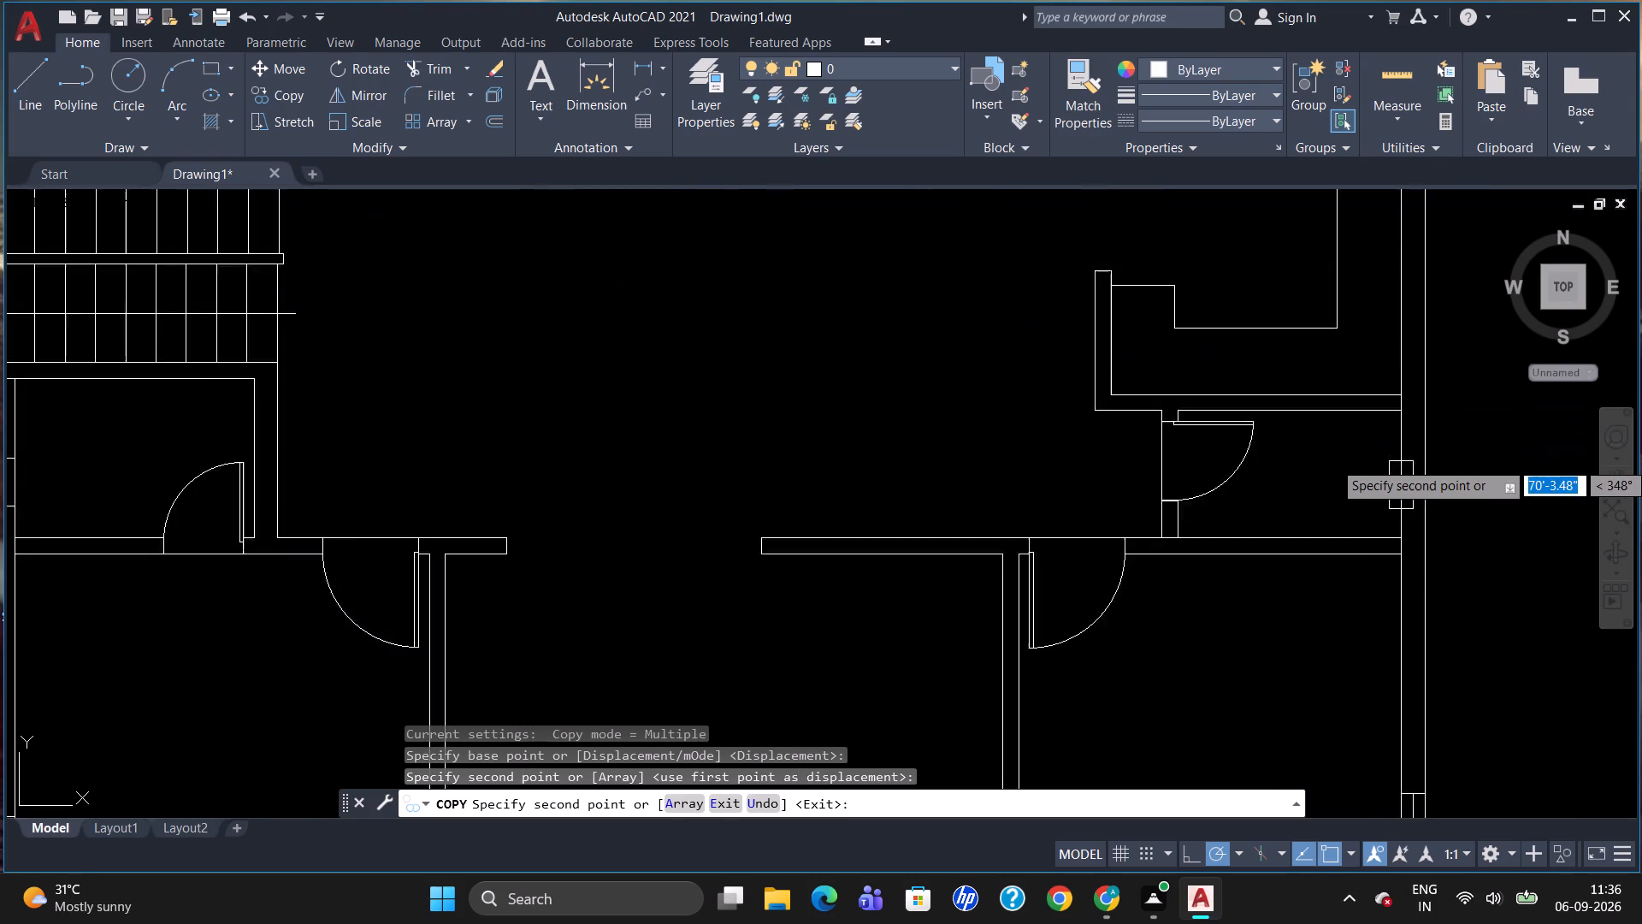
scroll(1413, 461, "up", 3)
left_click(1443, 446)
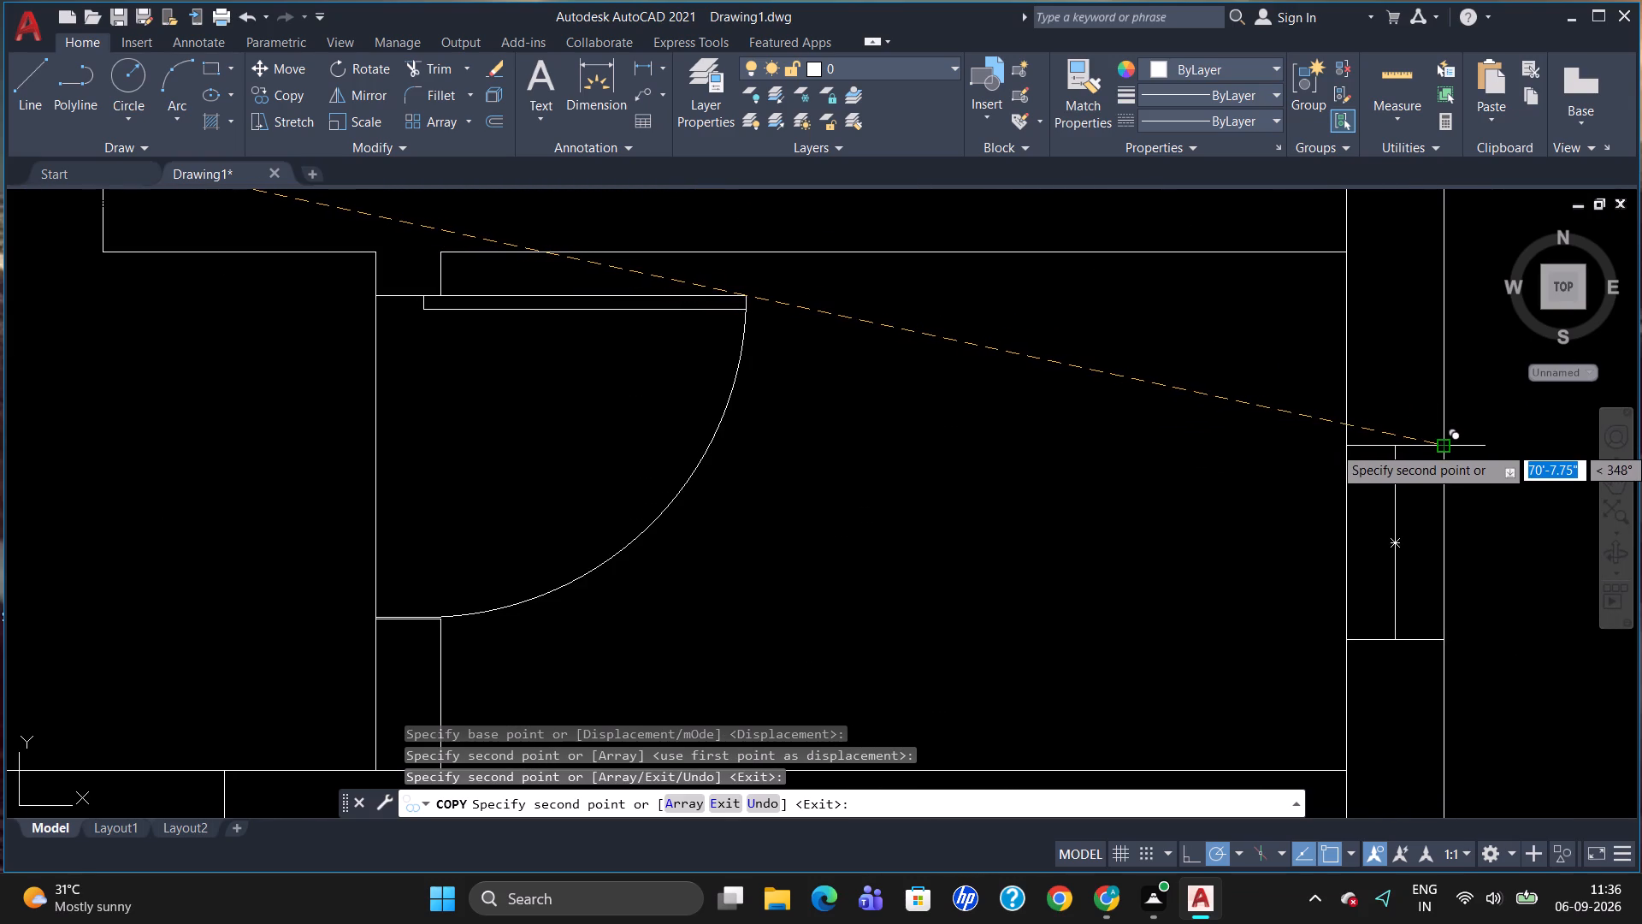
scroll(1353, 405, "down", 2)
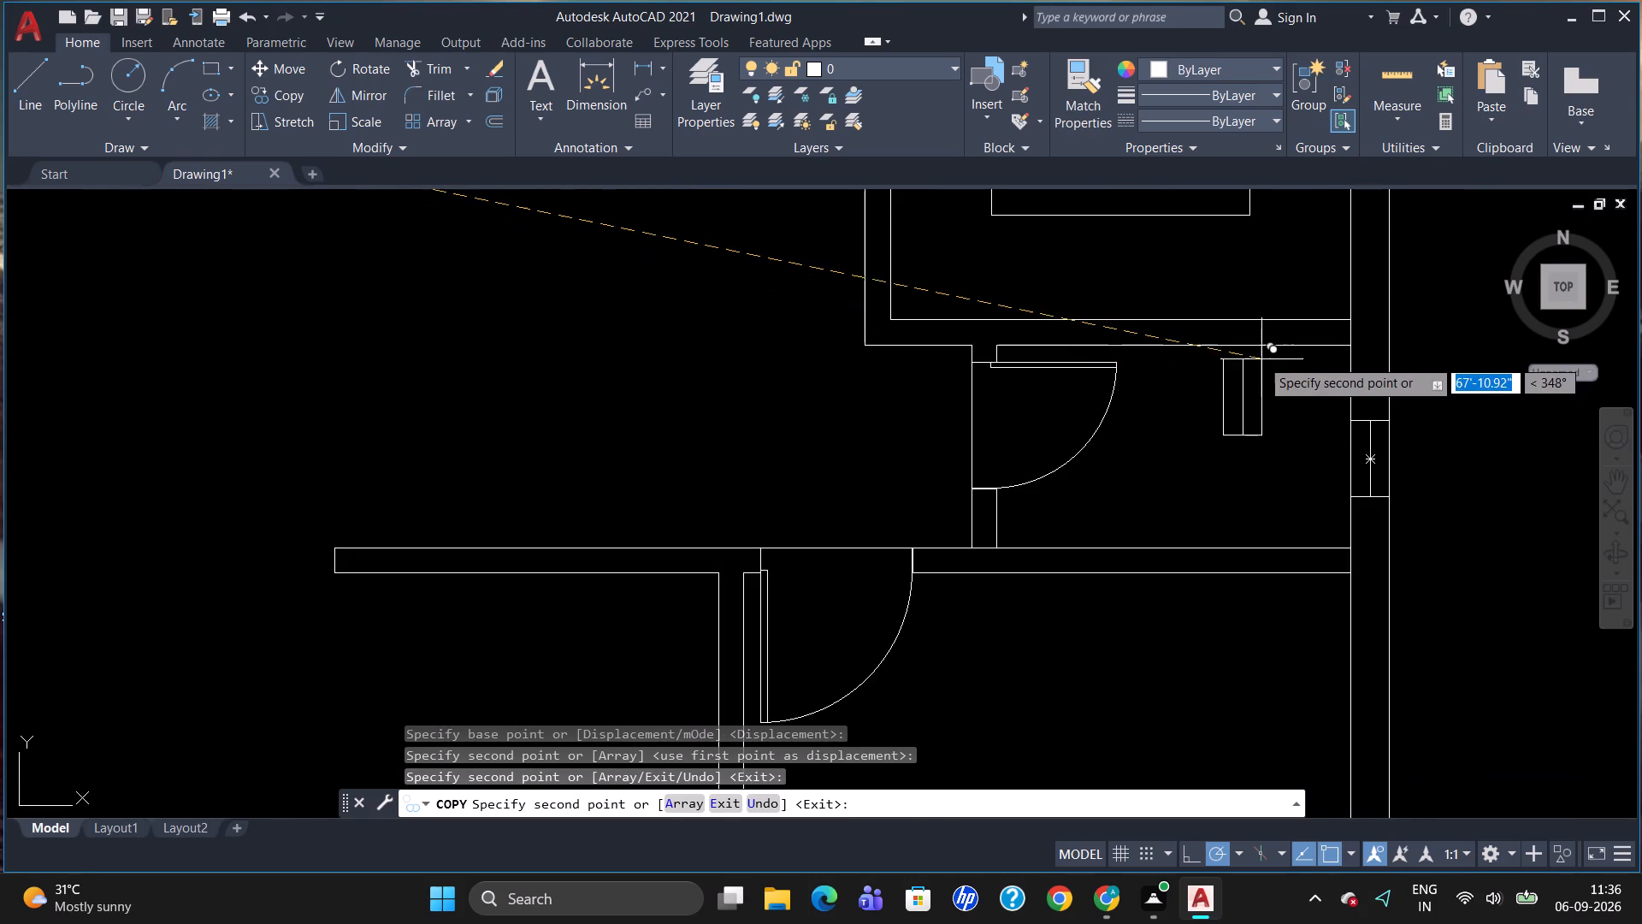
scroll(1261, 358, "down", 1)
key("Escape")
Rotate the original small window group about its centre so it lies horizontally.
scroll(1285, 396, "down", 3)
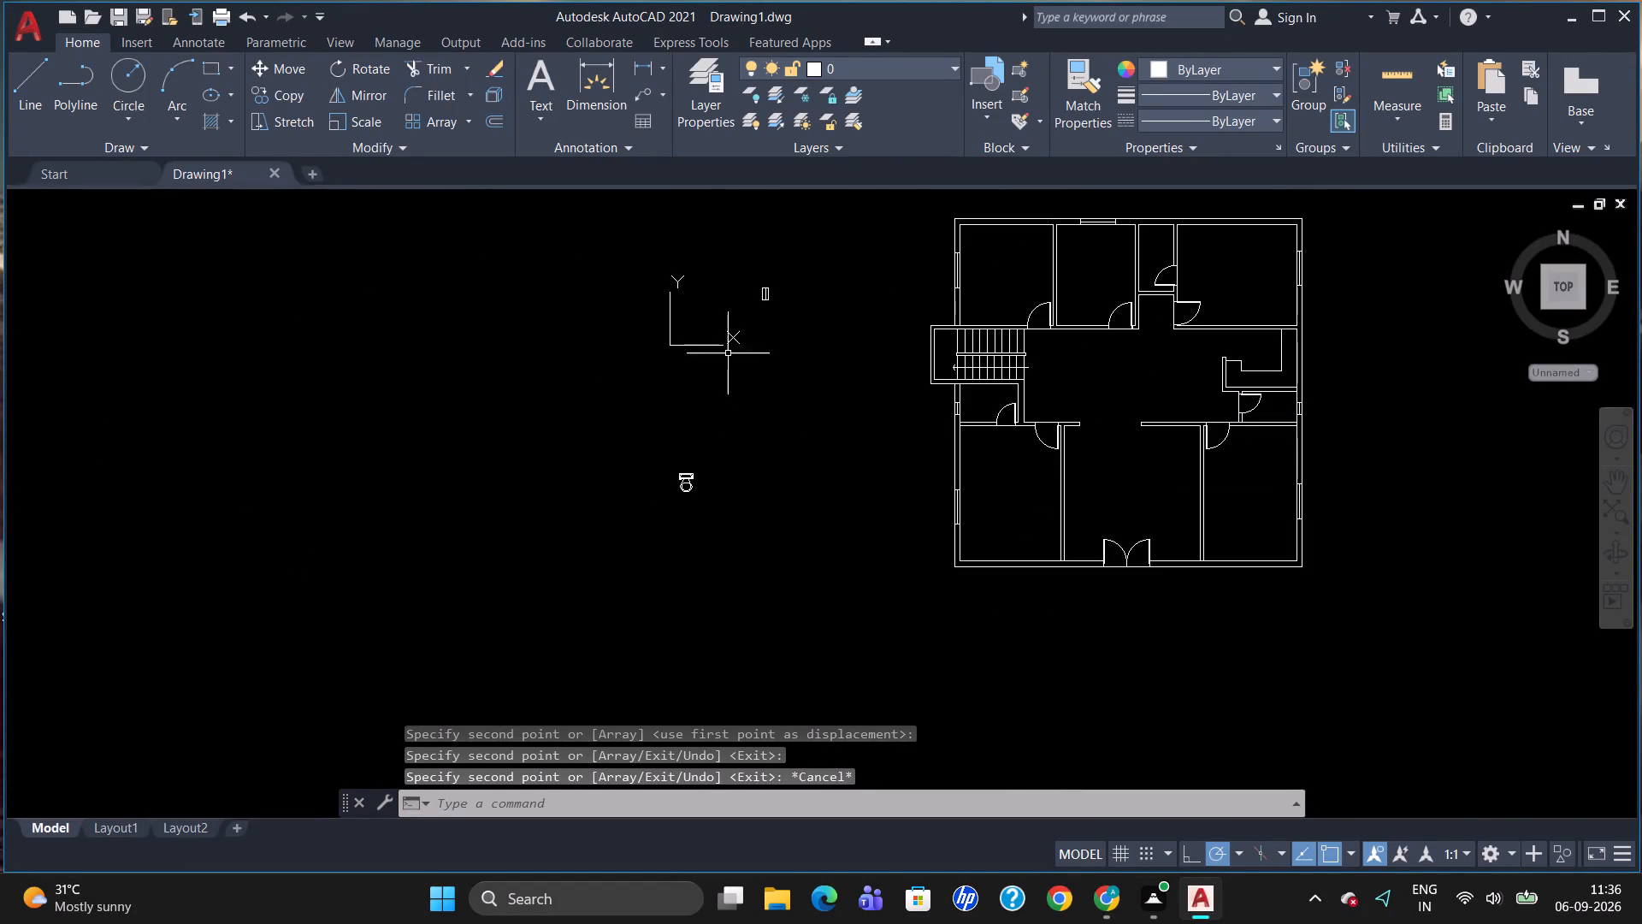
left_click(762, 287)
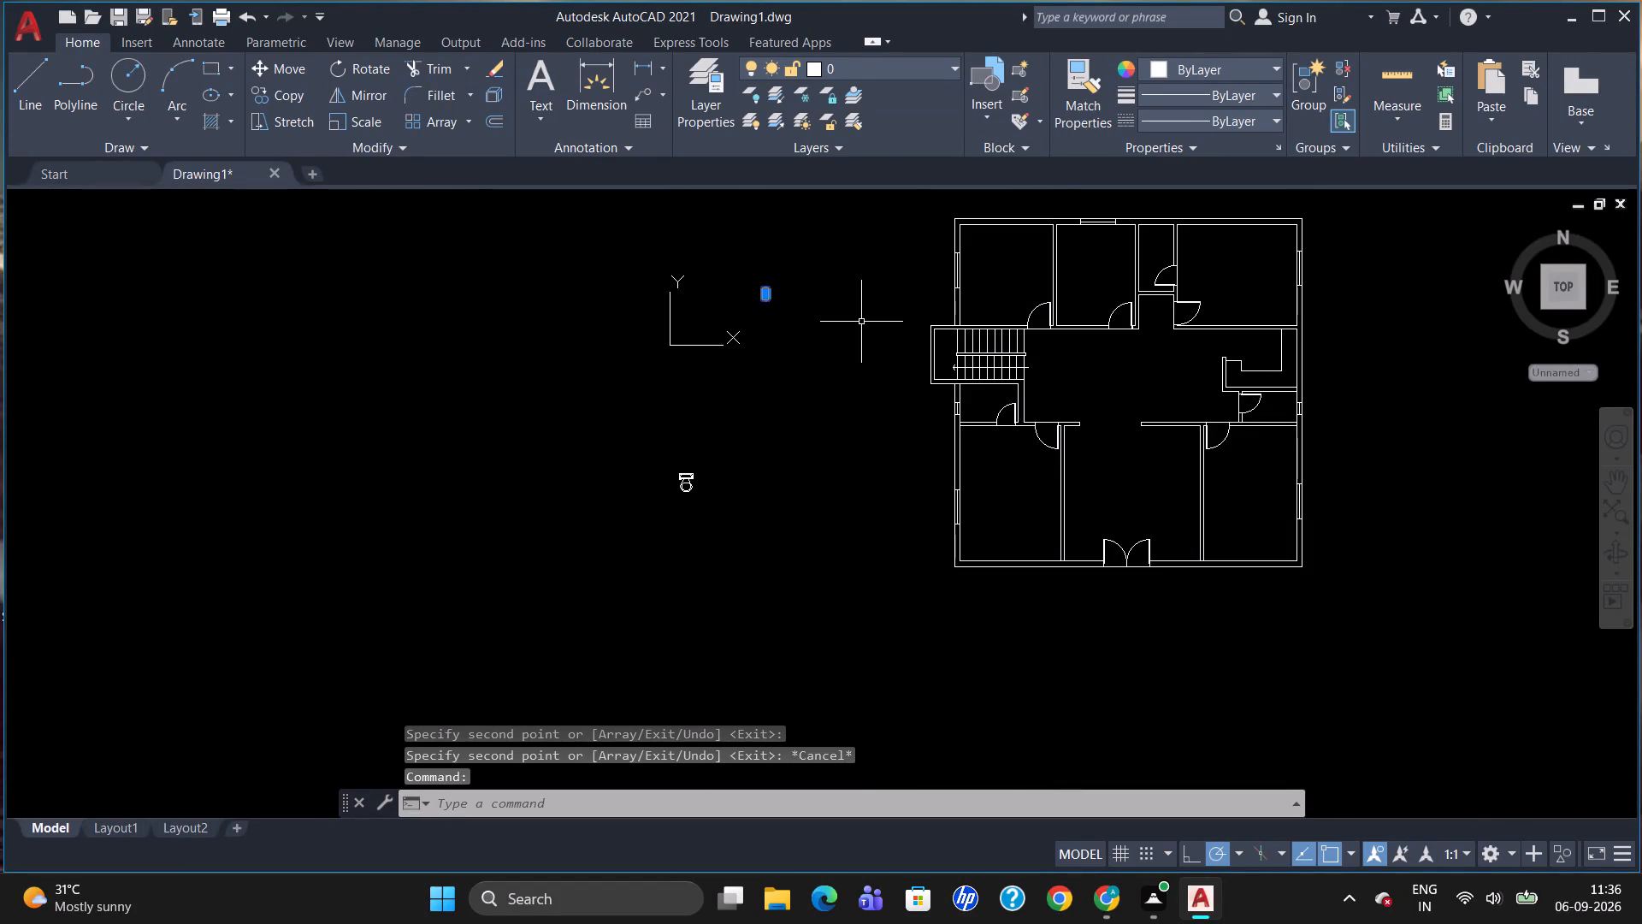
type("RO")
key("Return")
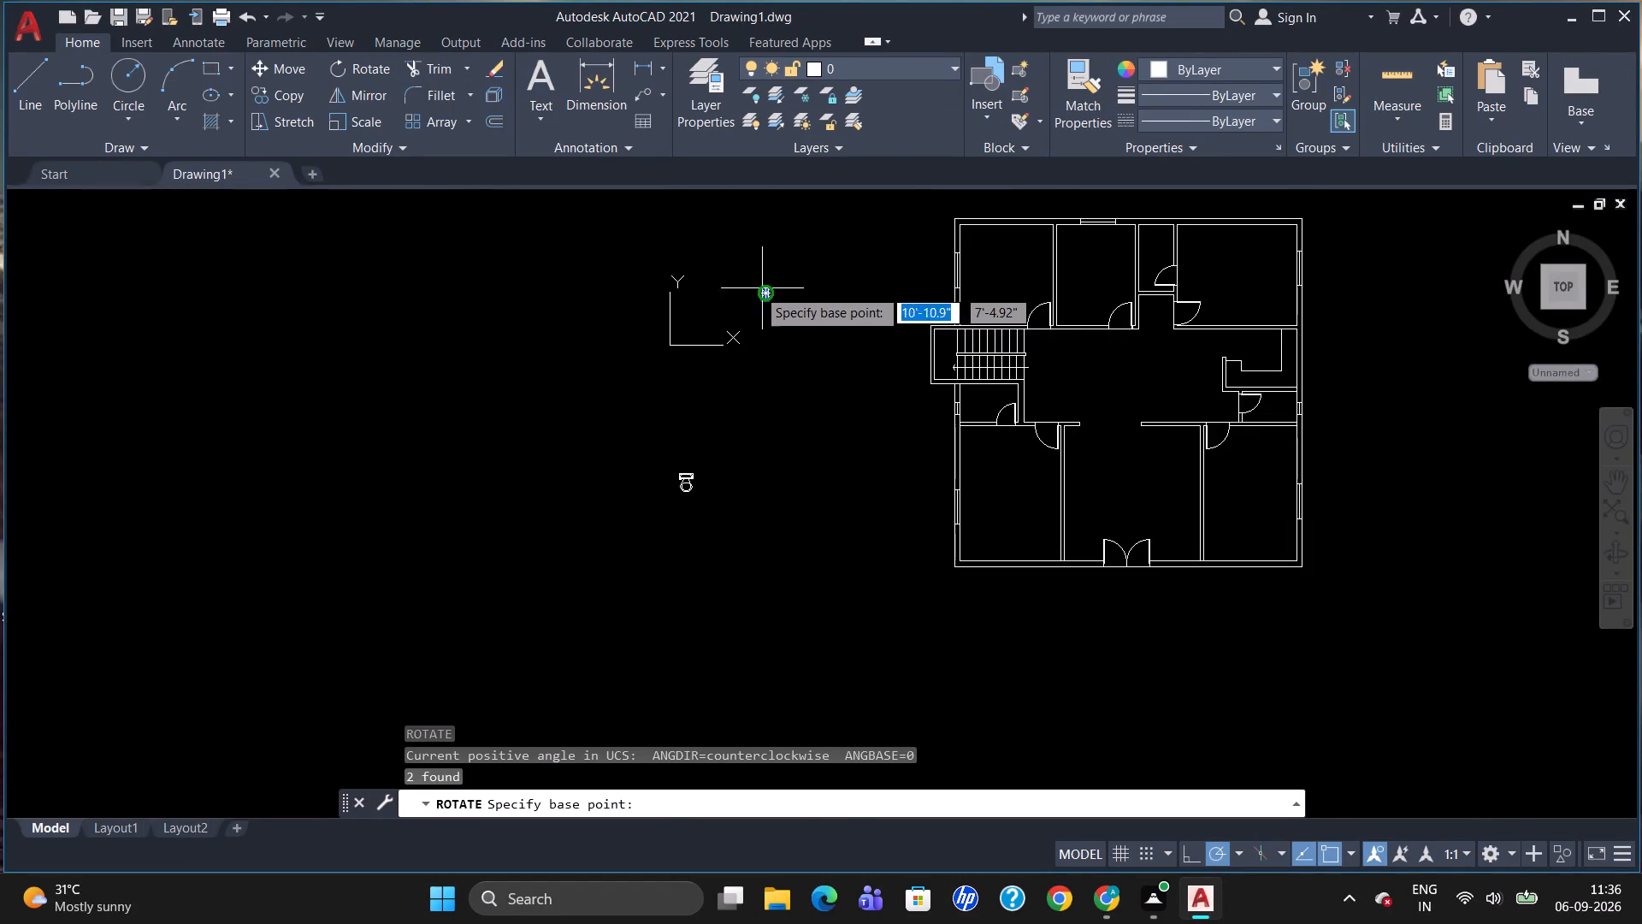
left_click_drag(770, 288, 772, 299)
left_click(755, 361)
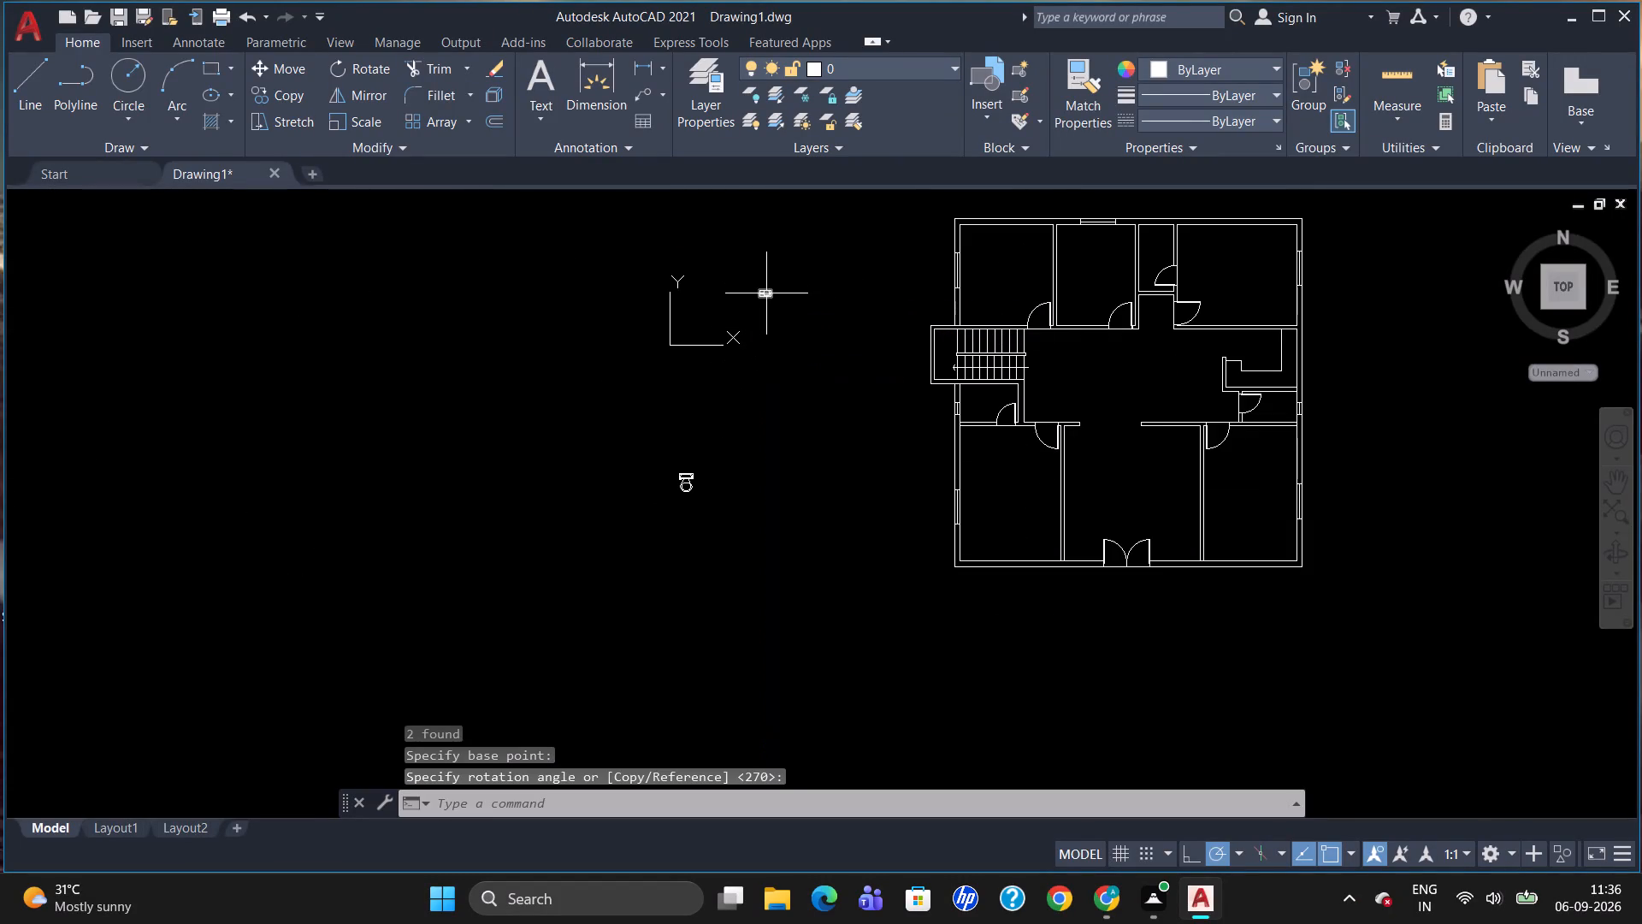
Move the small horizontal window group near the north exterior wall of the small room between the middle and north-east rooms.
left_click(766, 293)
key("m")
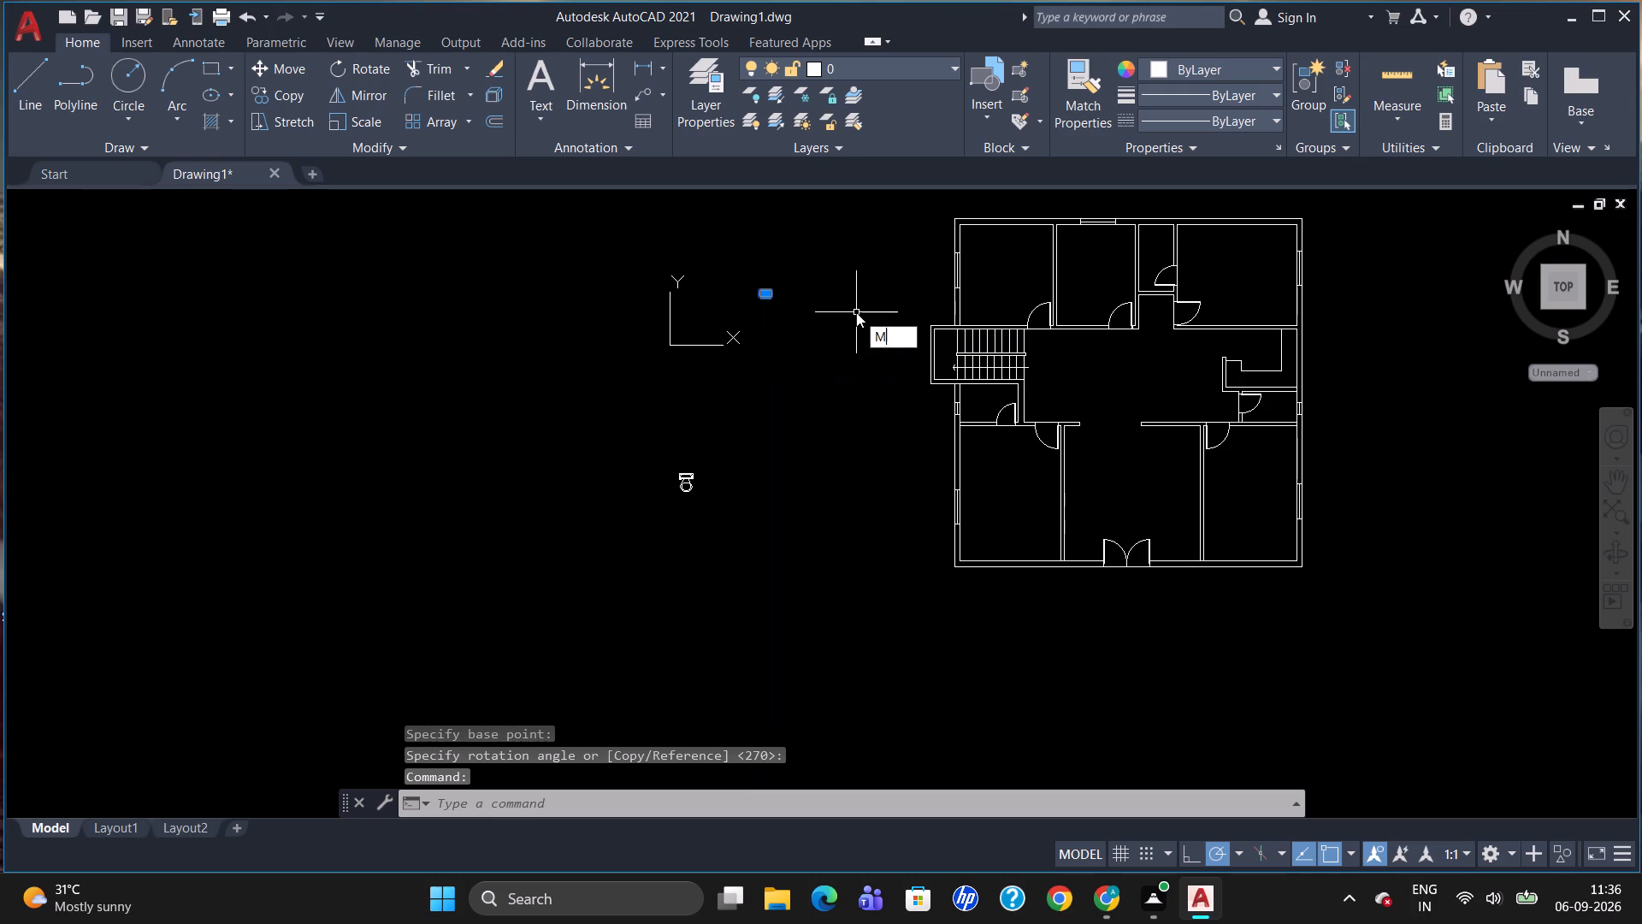
key("Return")
left_click(747, 296)
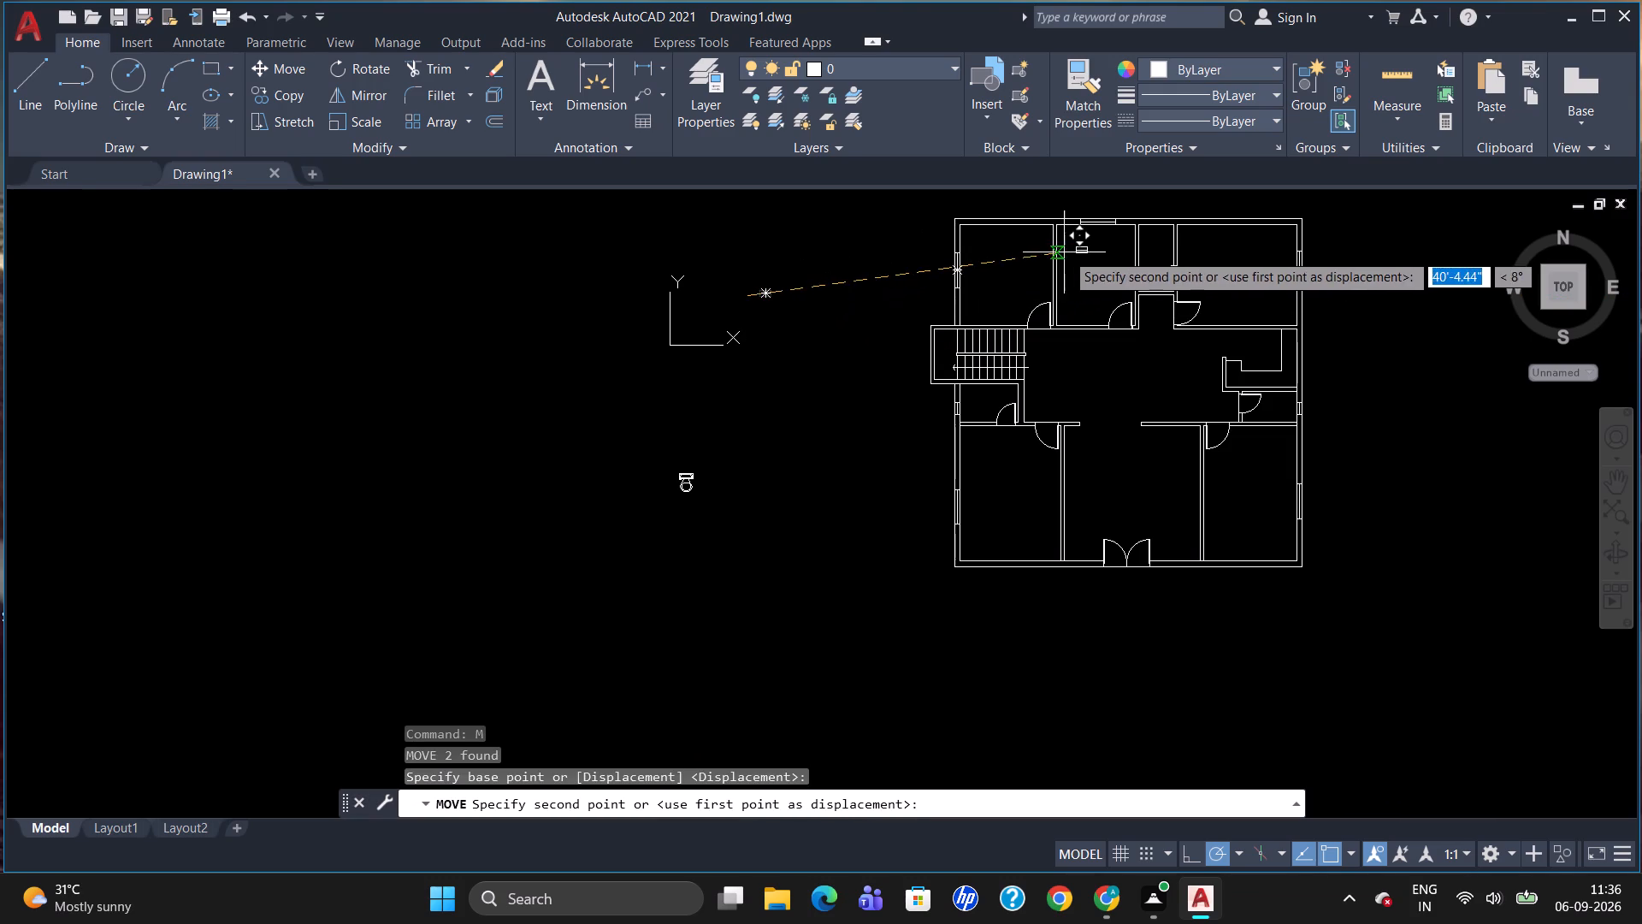
scroll(1143, 220, "up", 4)
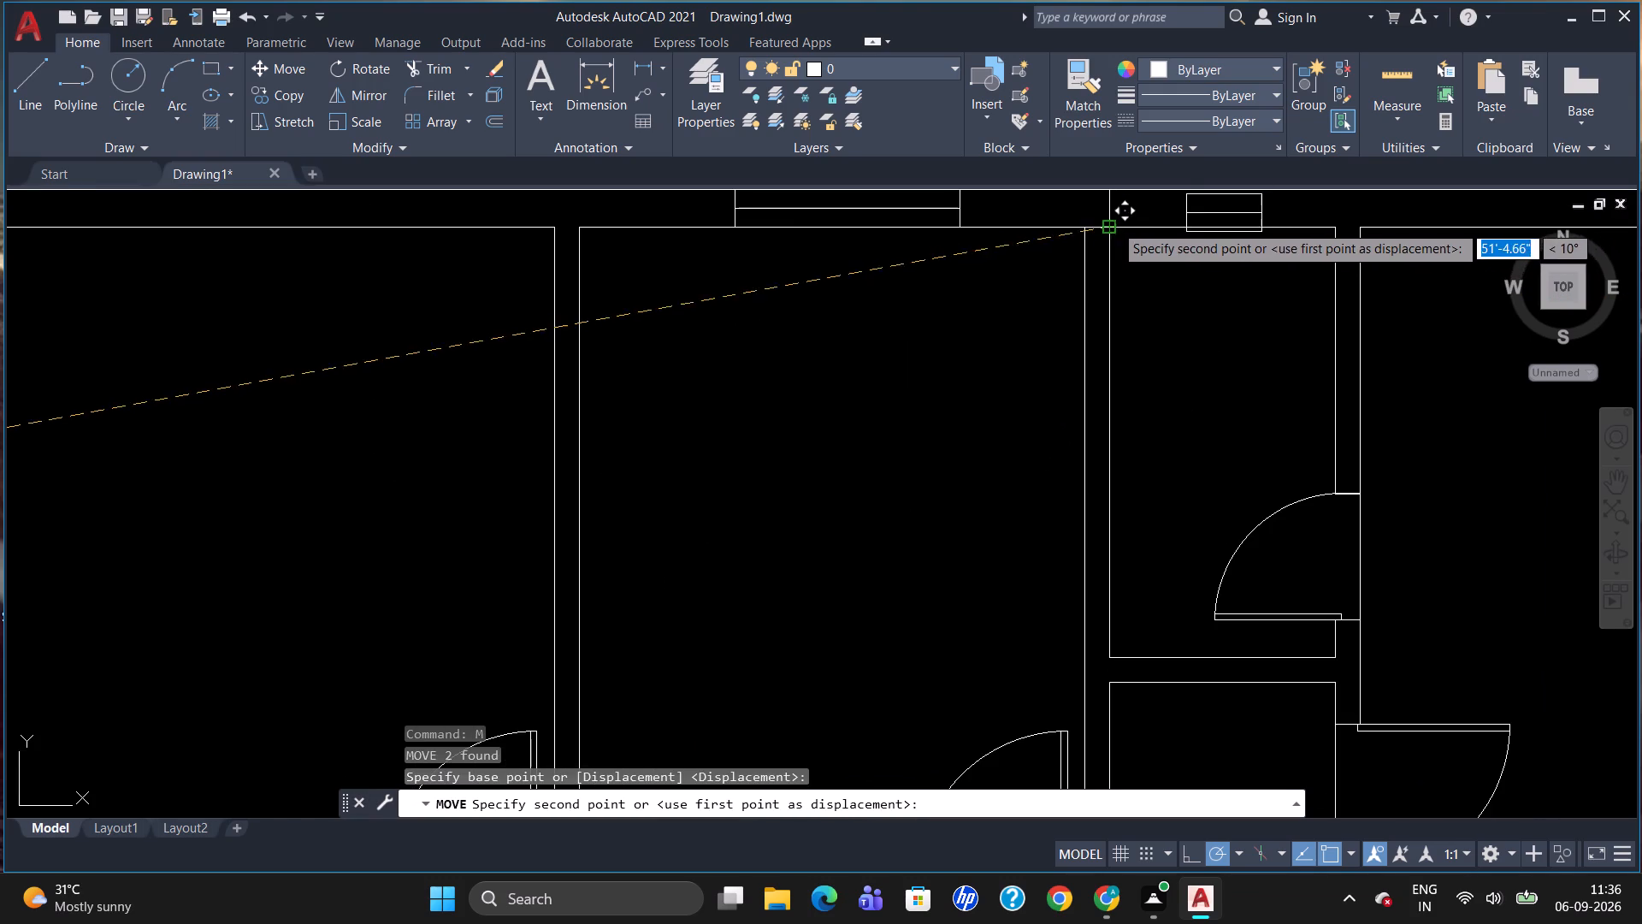
scroll(1116, 231, "down", 2)
scroll(1111, 229, "up", 4)
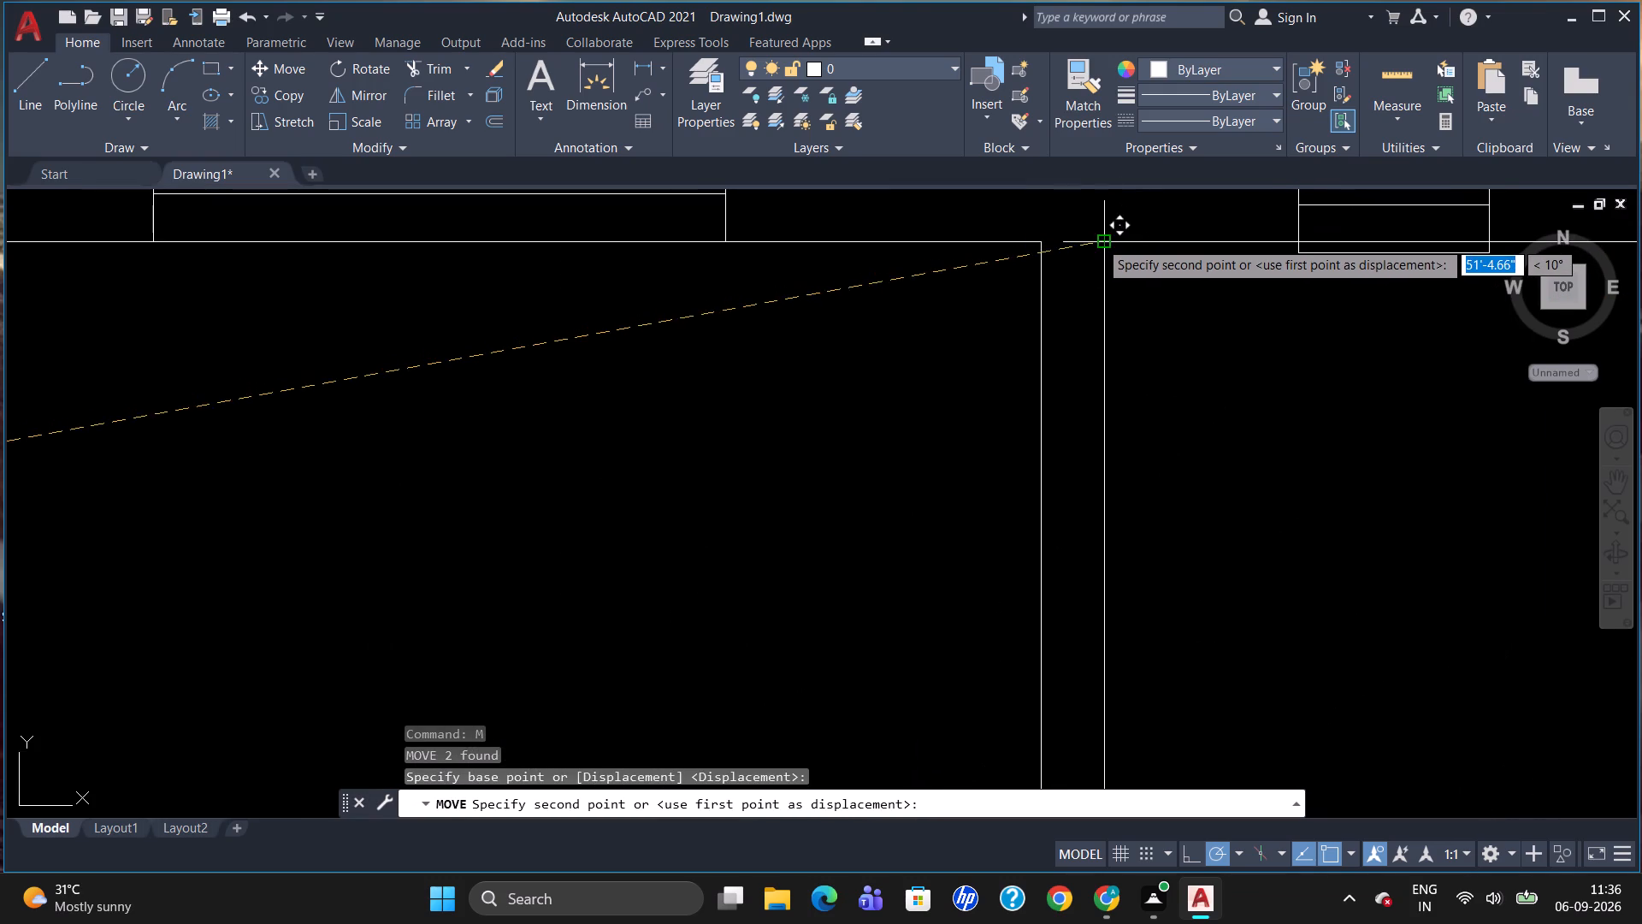
scroll(1082, 266, "down", 2)
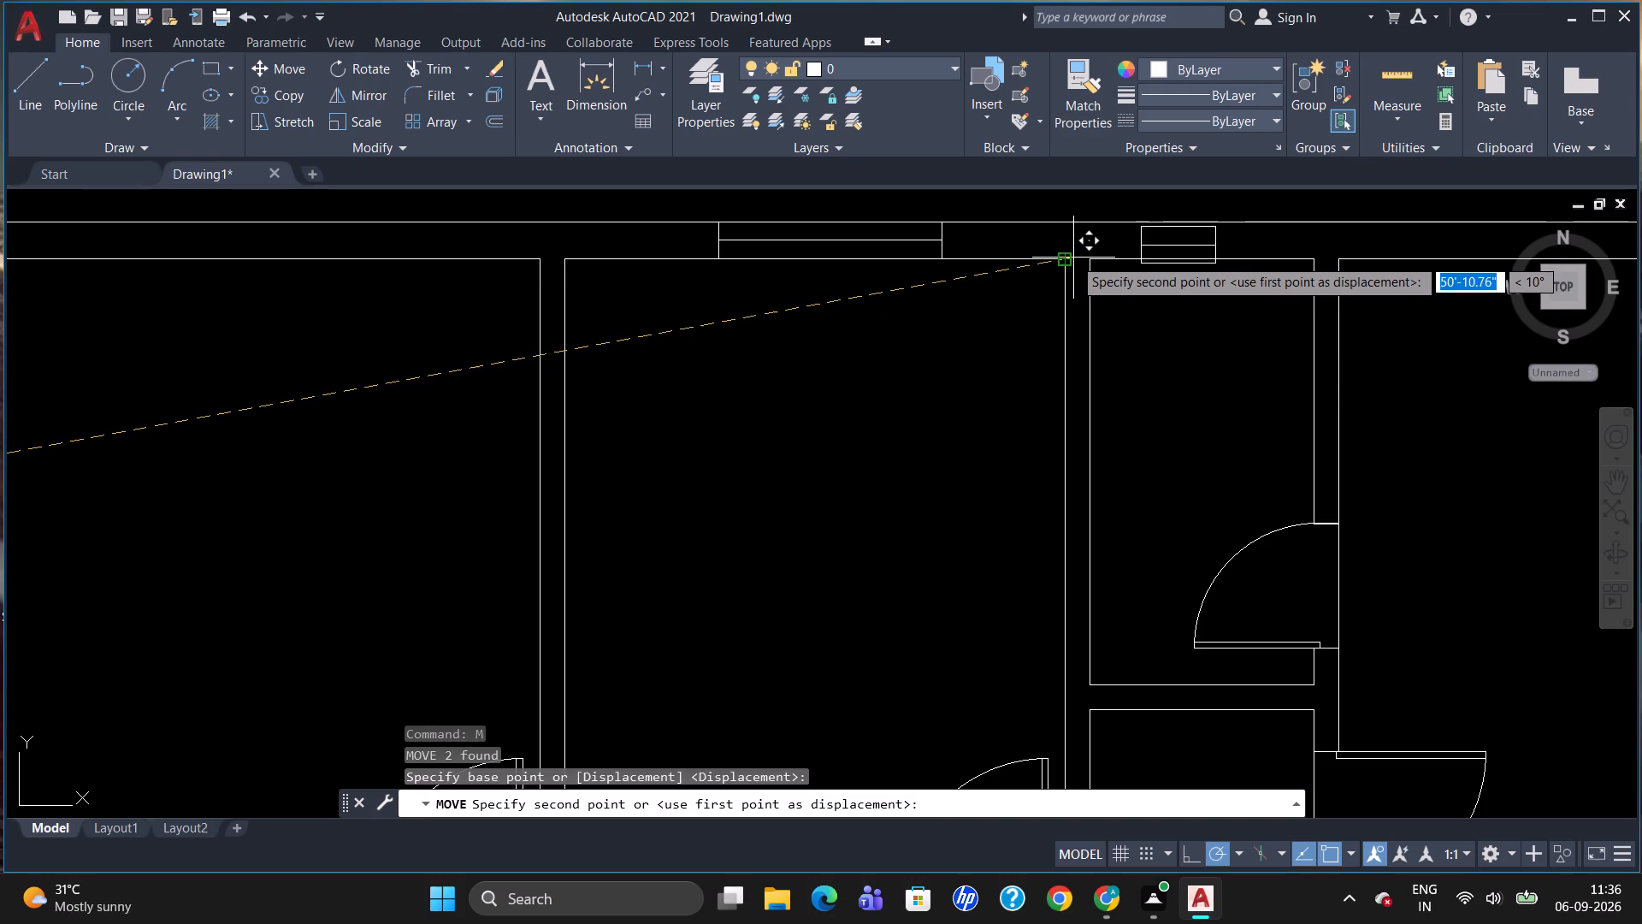
scroll(1076, 253, "up", 1)
scroll(1073, 285, "down", 3)
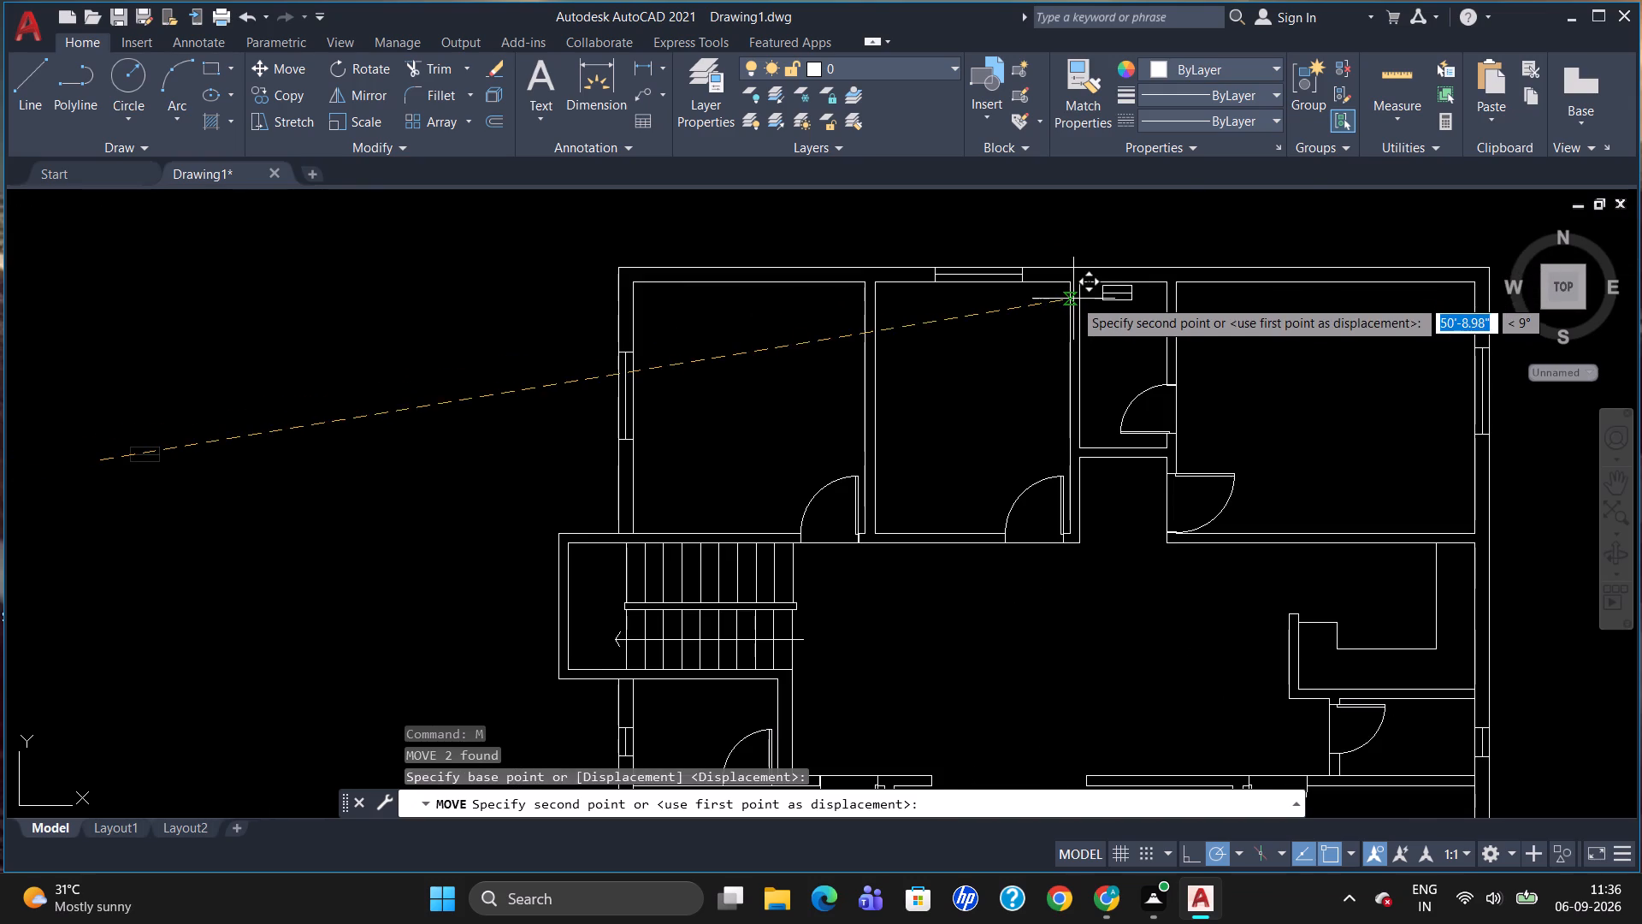
scroll(1081, 281, "up", 1)
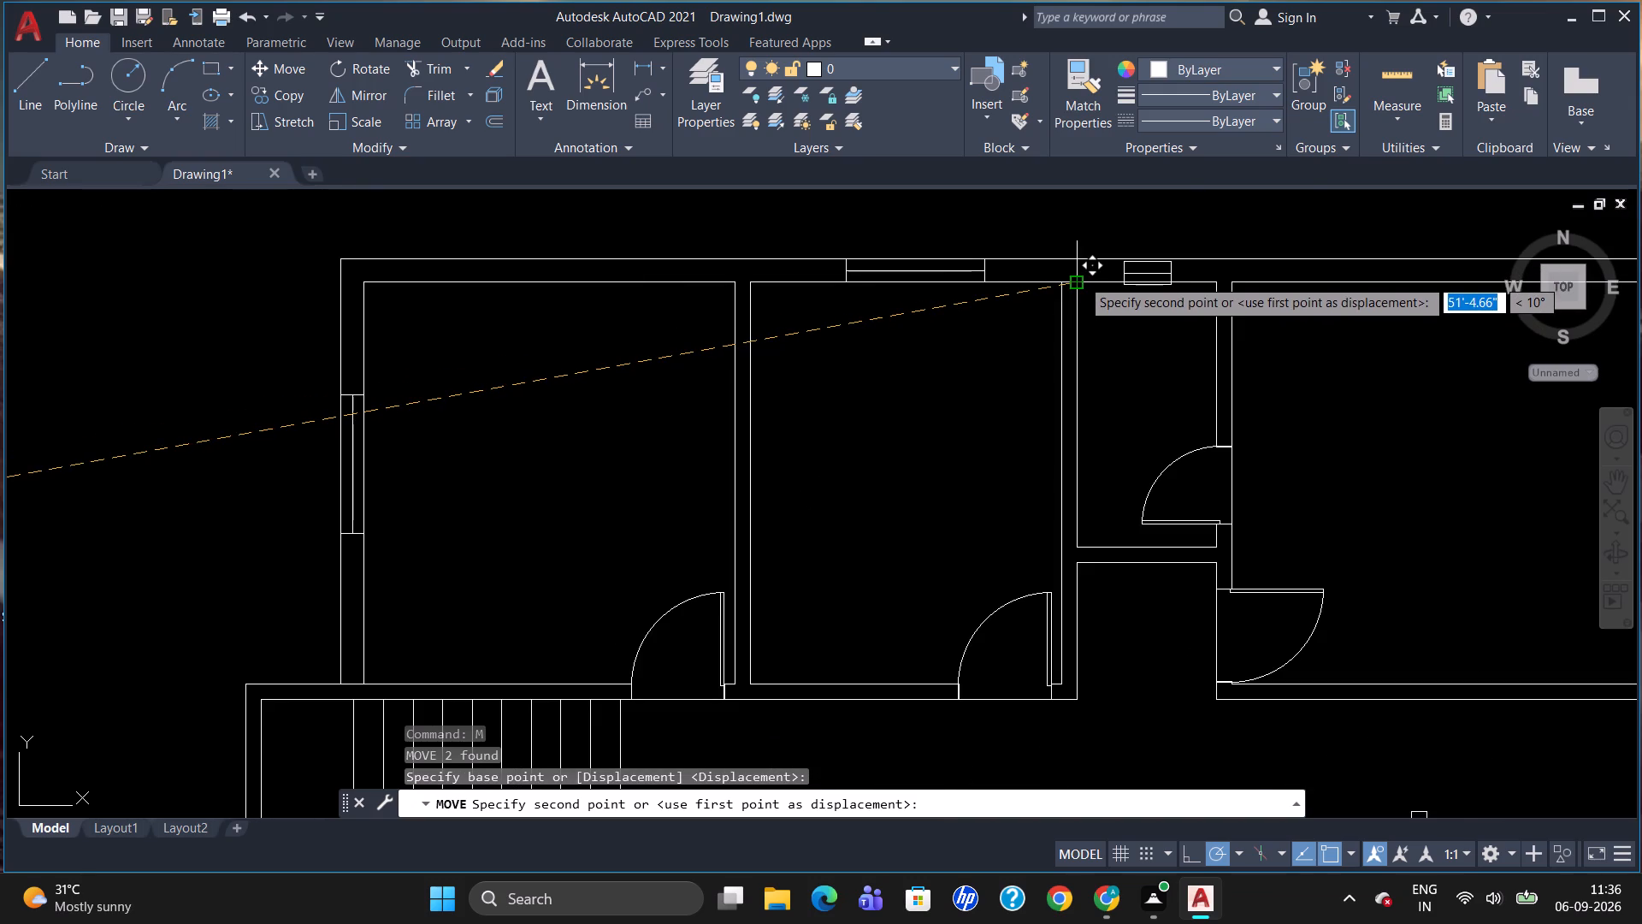
left_click(1081, 278)
Move the small window by its upper-right corner onto the north wall's outer line so it sits flush in the wall.
scroll(1173, 258, "up", 4)
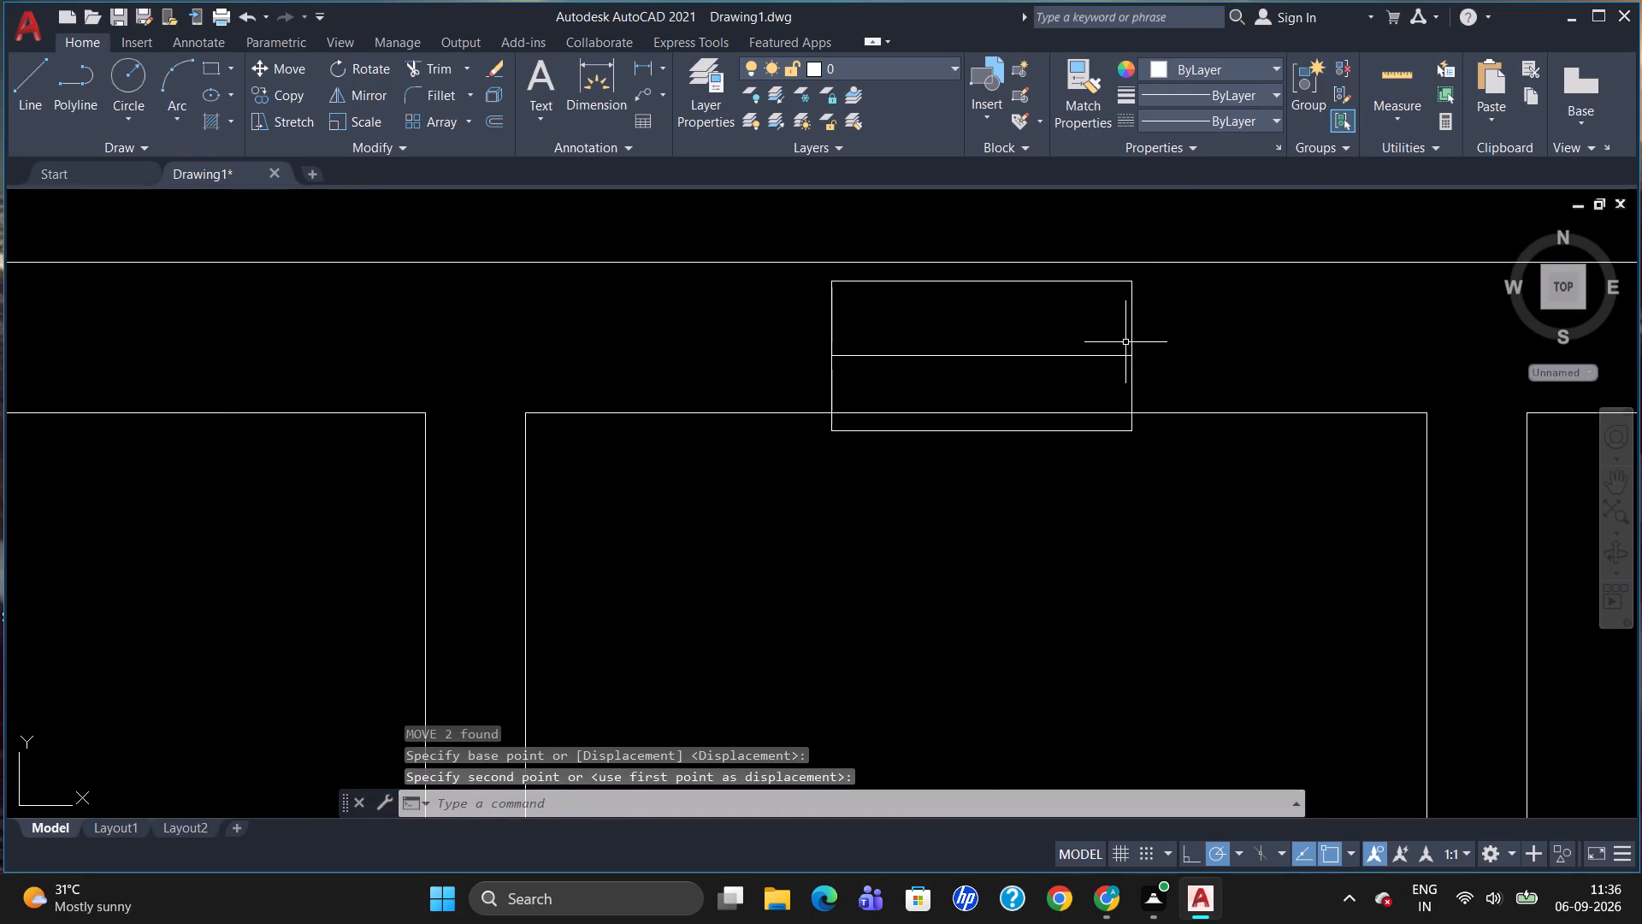
left_click(1124, 355)
key("m")
key("Return")
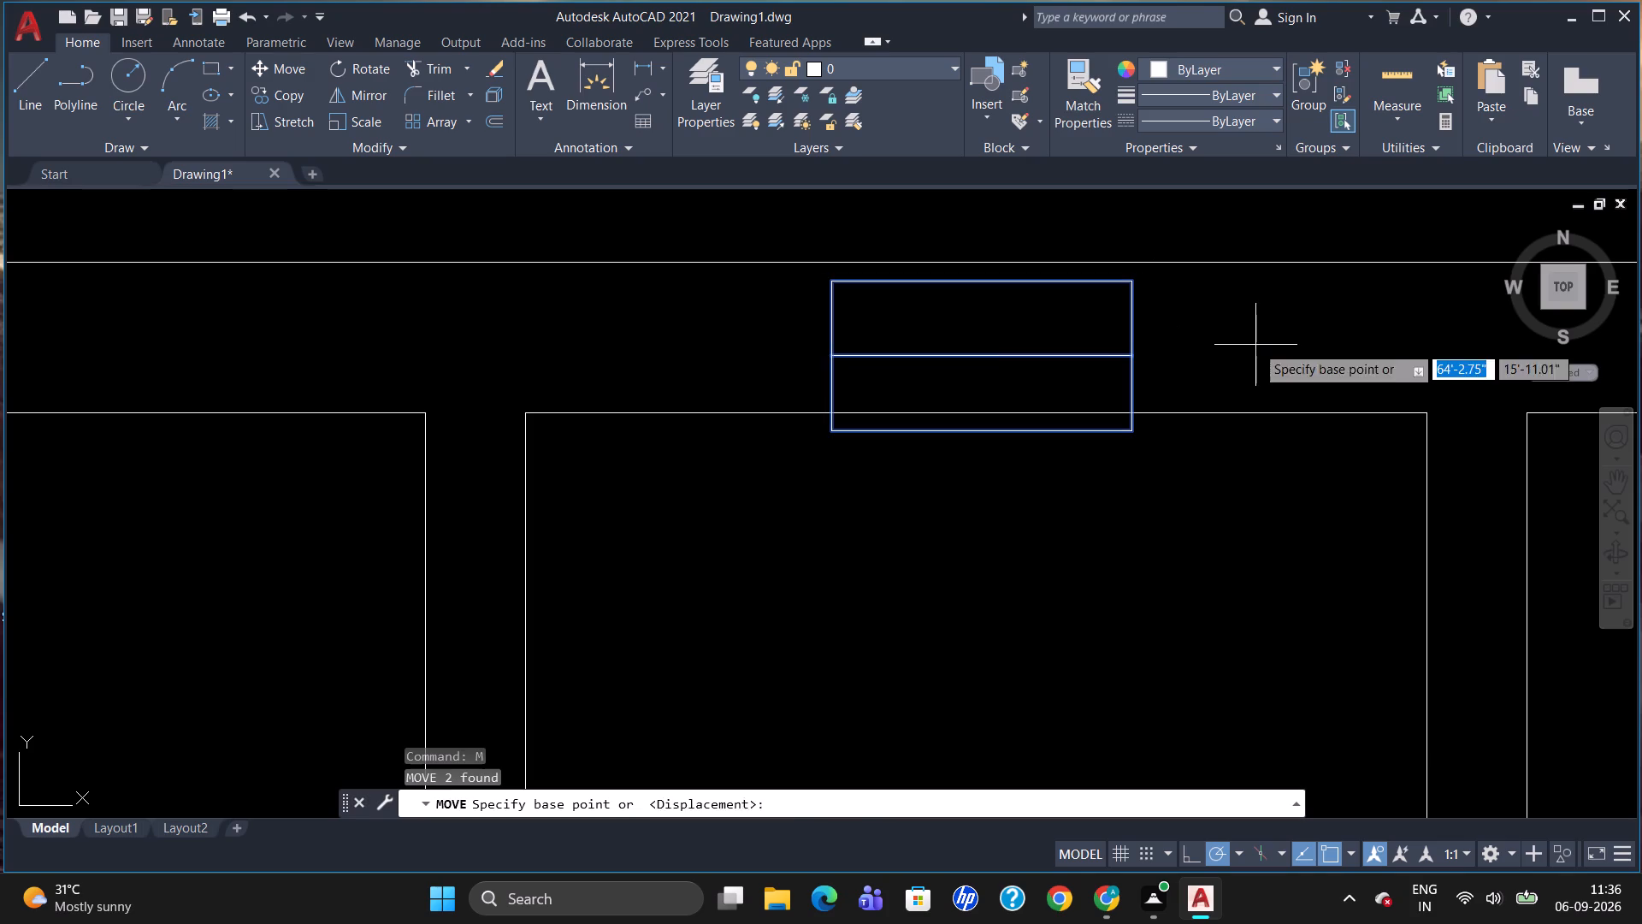
left_click(1131, 282)
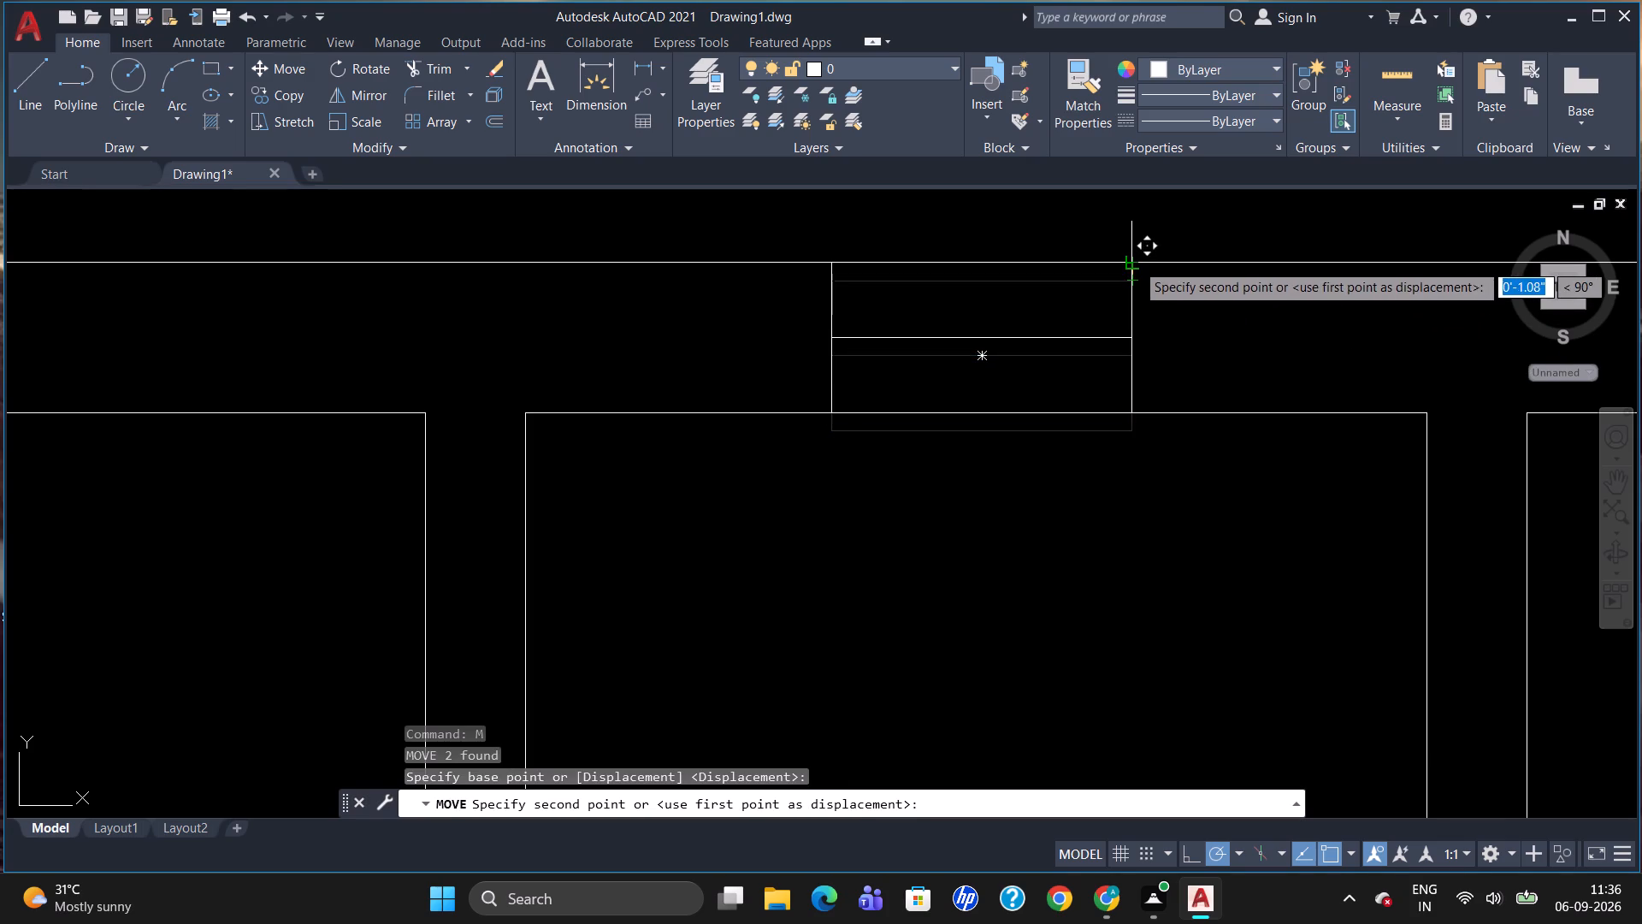
left_click(1136, 263)
Draw a 9" by 34" vertical rectangle in the empty space east of the floor plan.
scroll(1035, 305, "down", 3)
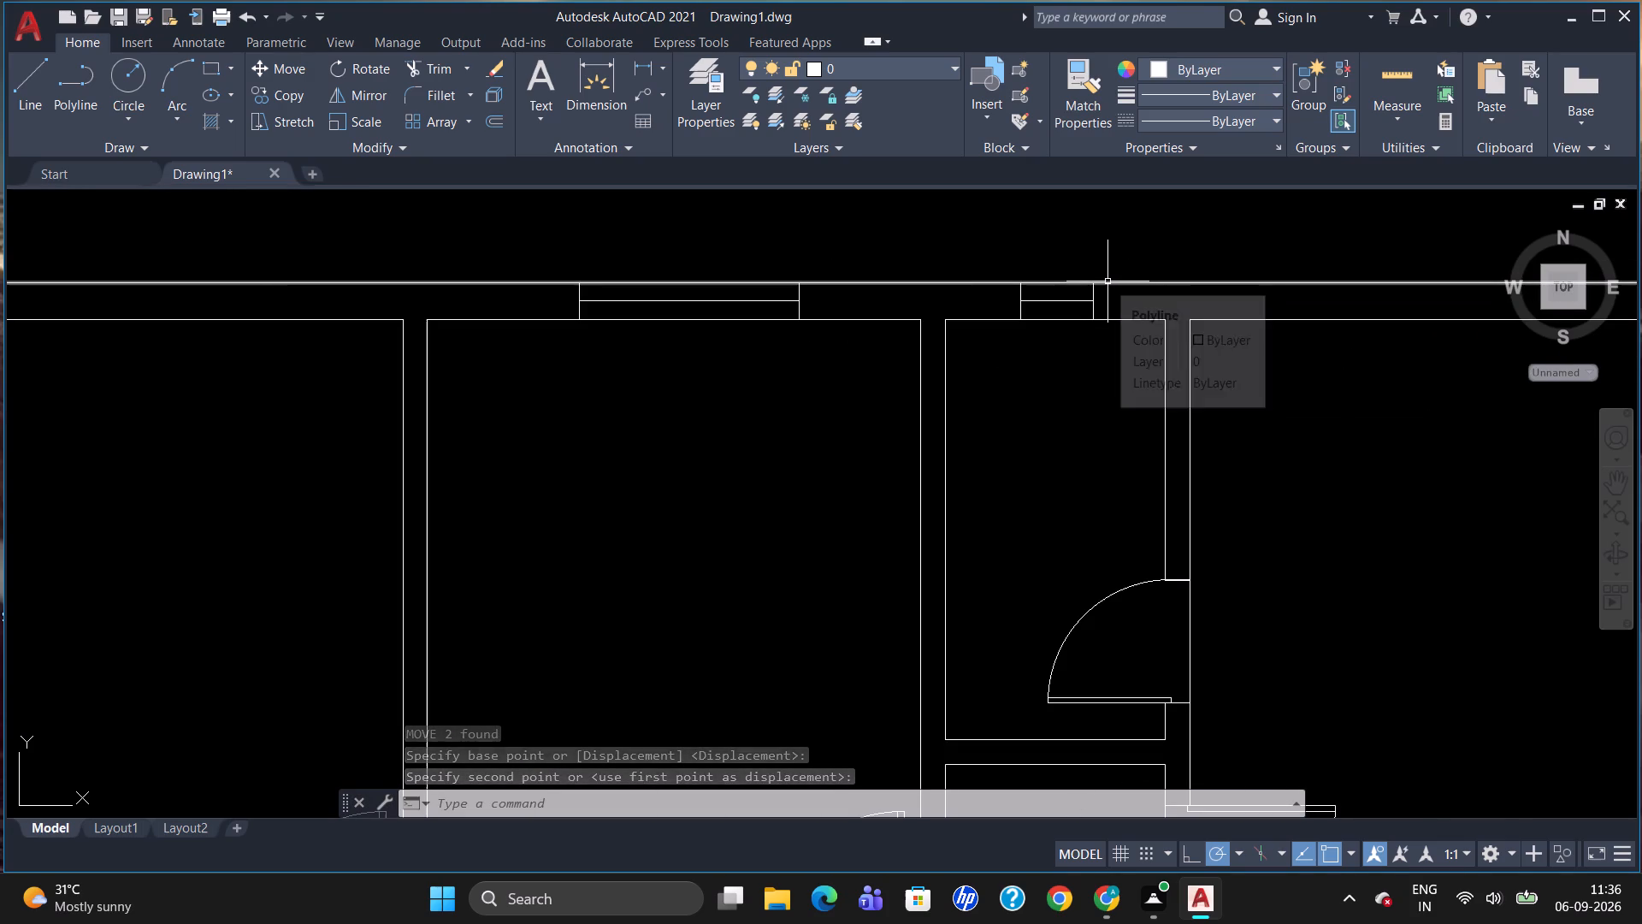
scroll(978, 328, "down", 1)
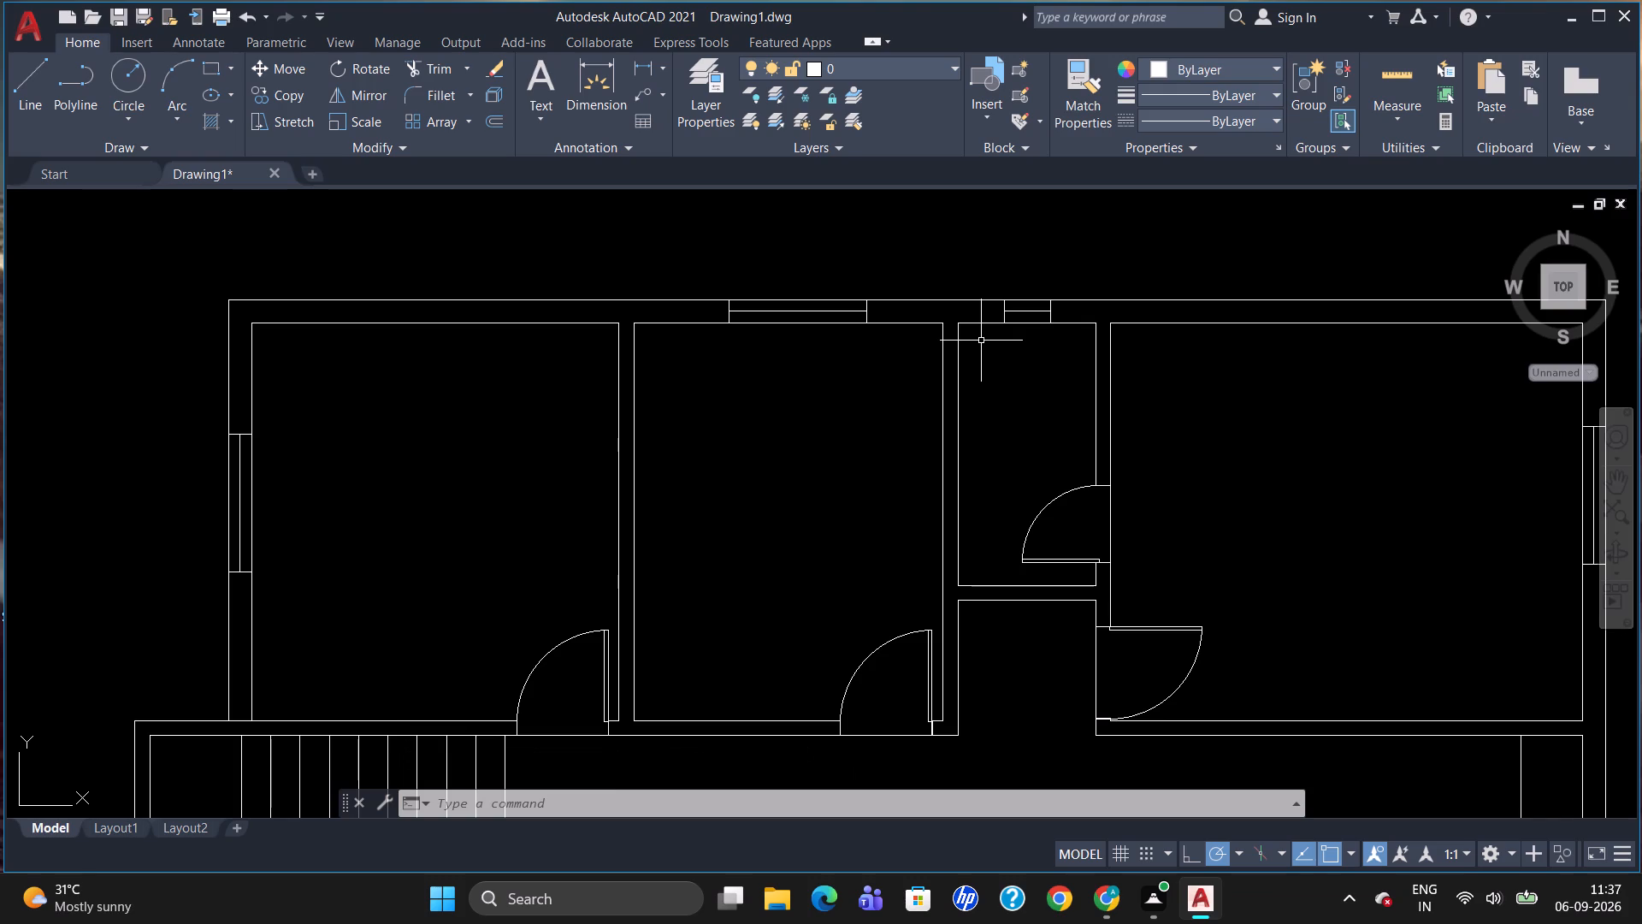
scroll(990, 308, "down", 1)
scroll(1082, 287, "down", 2)
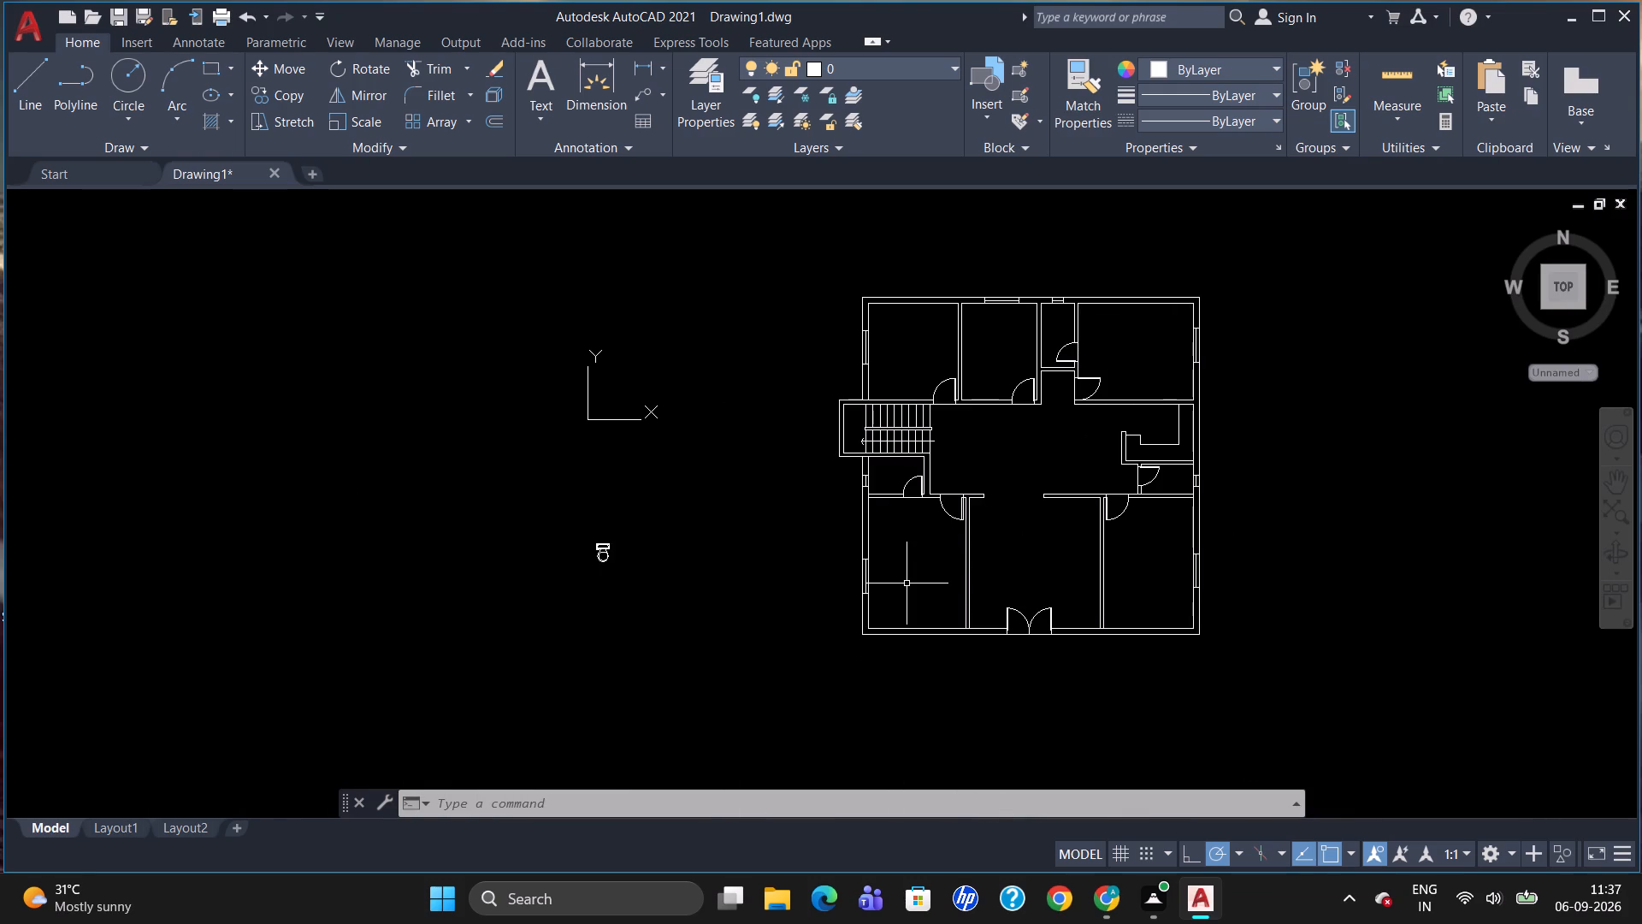
scroll(1342, 488, "up", 1)
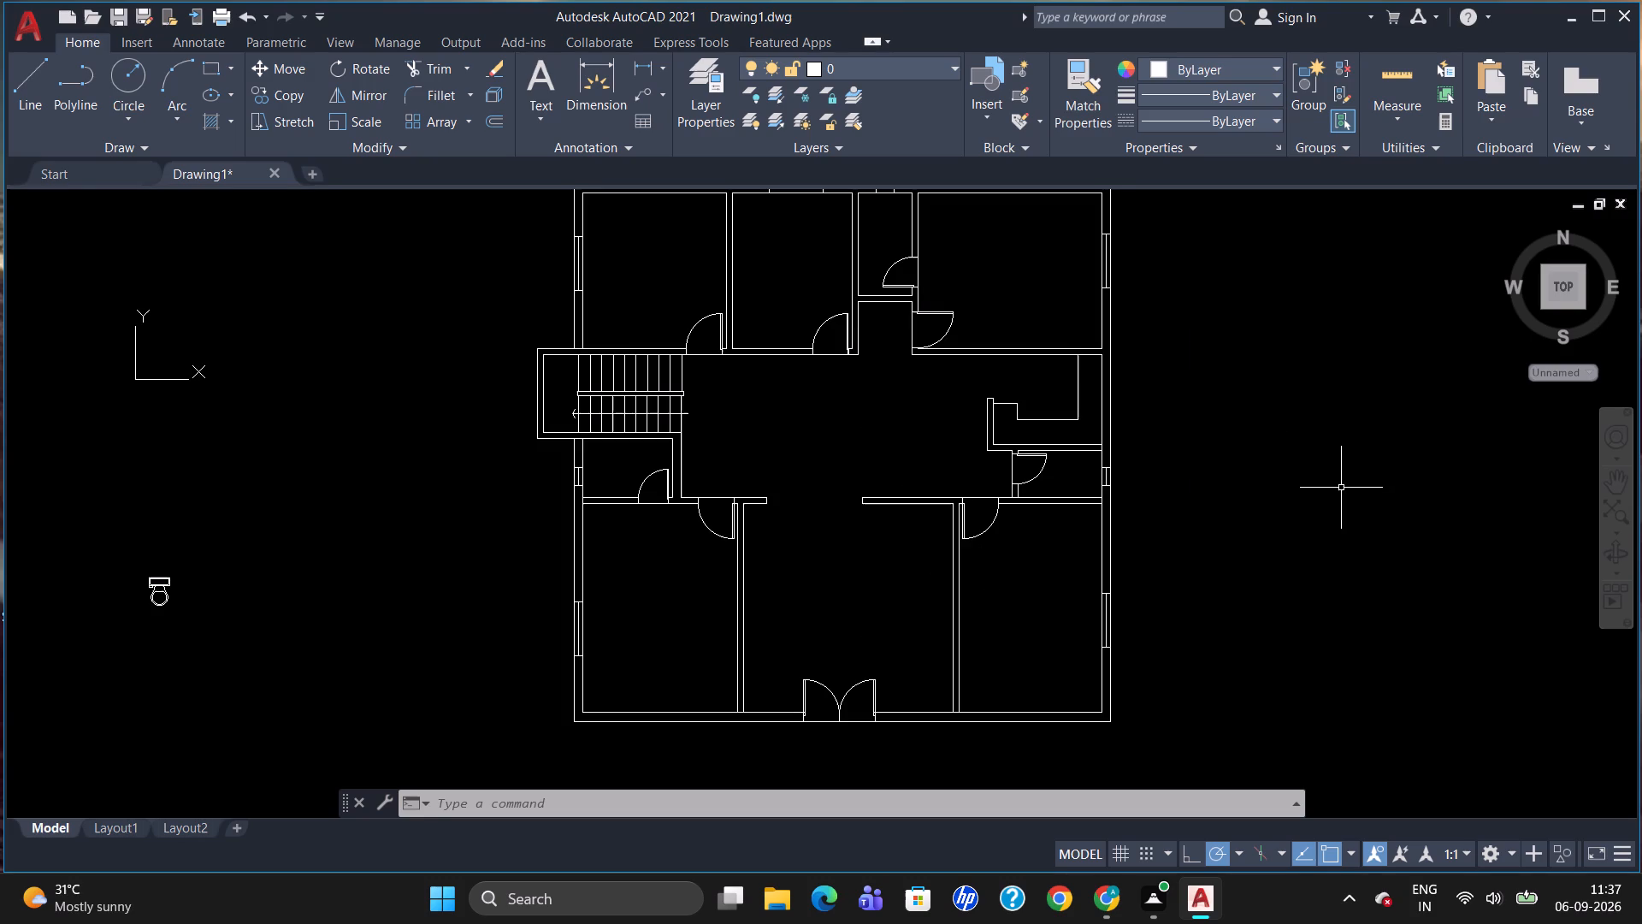
type("REC")
key("Return")
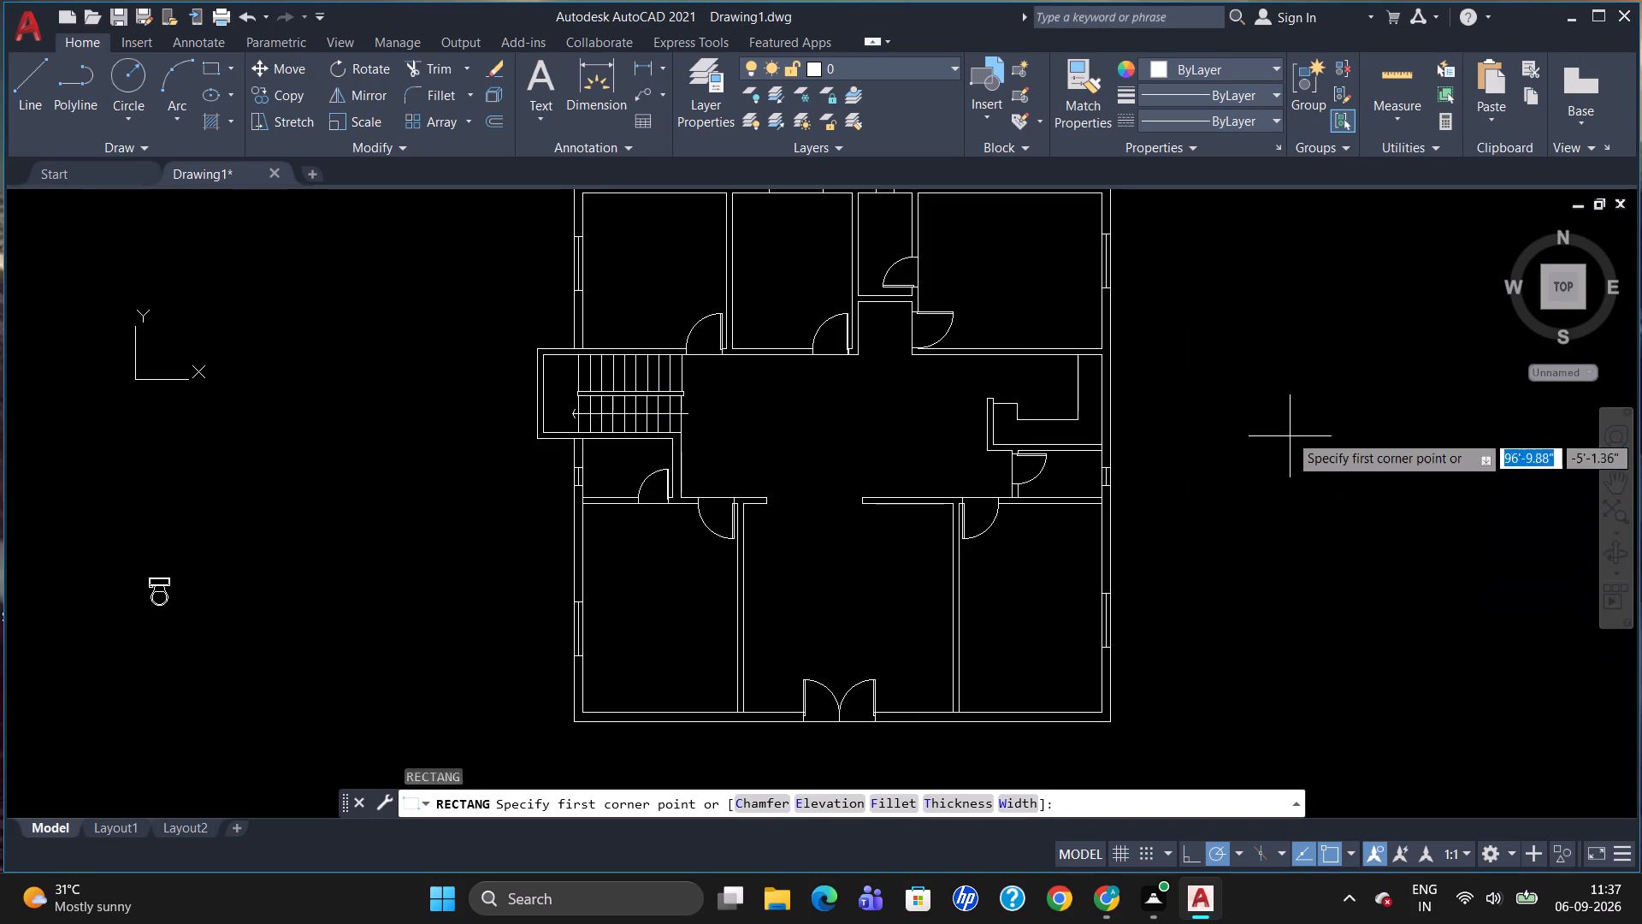
left_click(1284, 416)
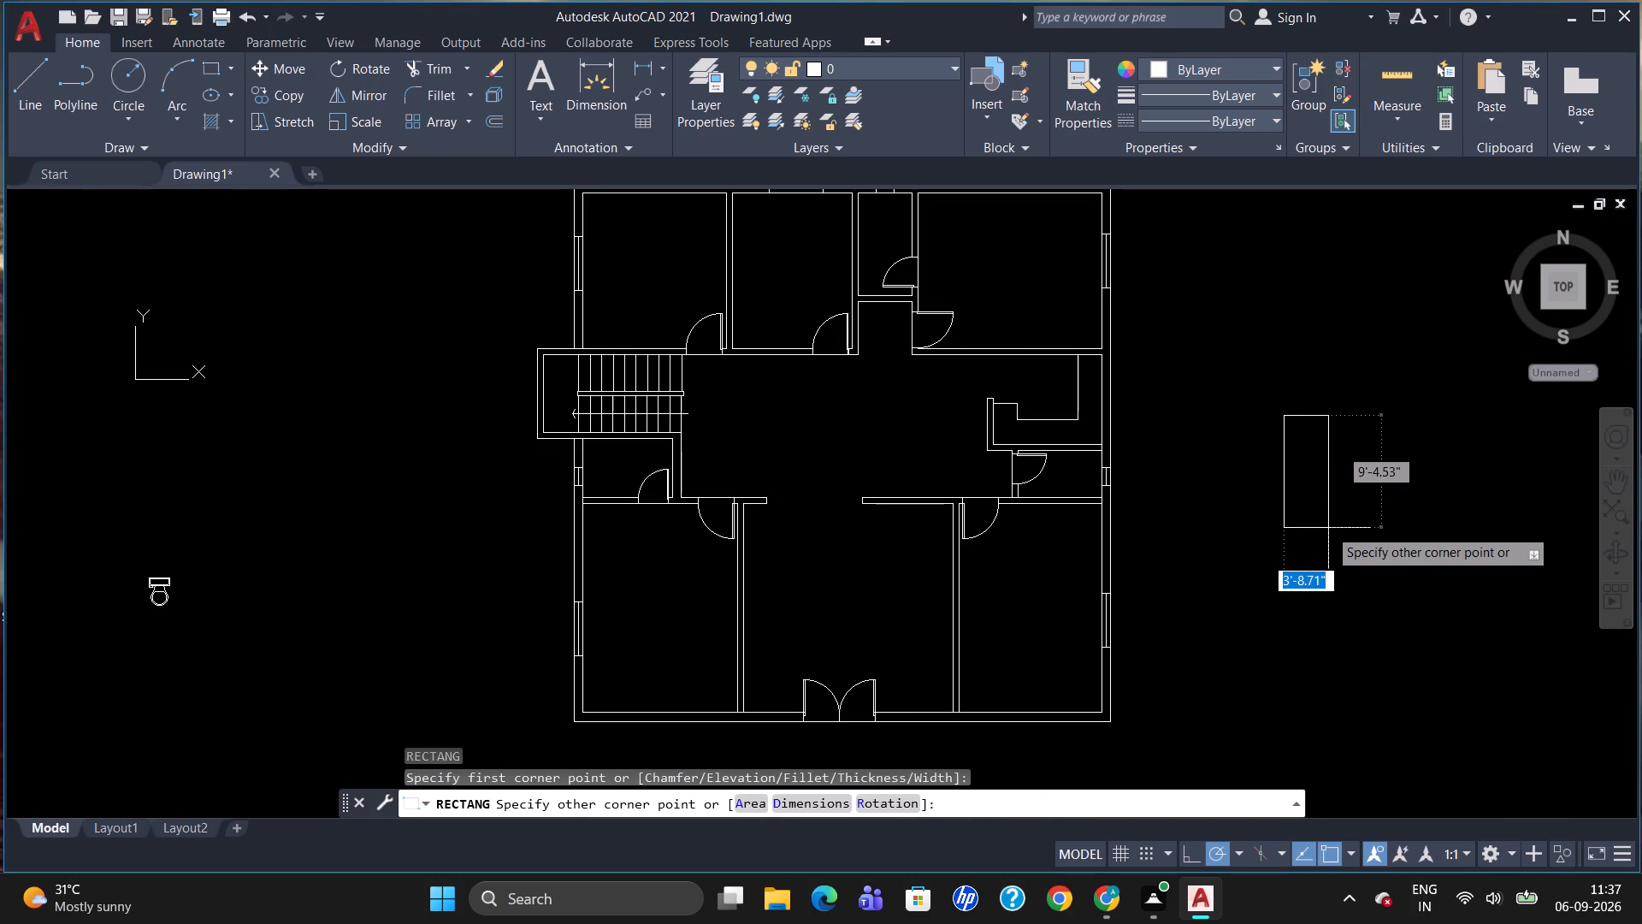
type("9\"")
key("Tab")
type("34\"")
key("Return")
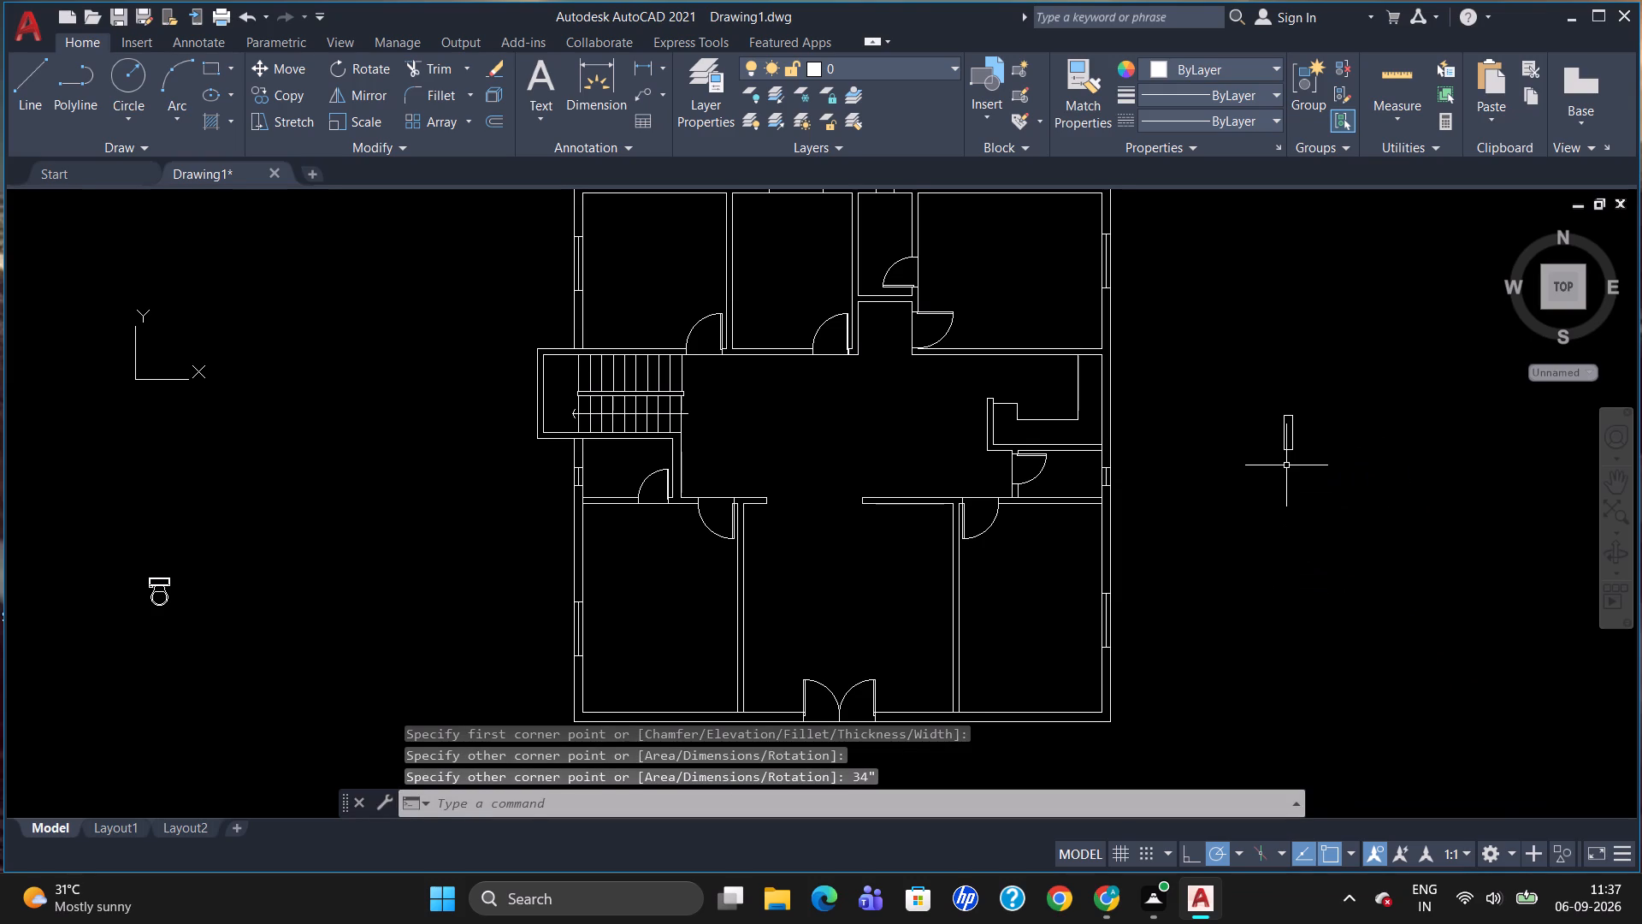
Draw a vertical centre line in the 9" by 34" rectangle between the midpoints of its short sides.
key("l")
key("Return")
scroll(1279, 429, "up", 3)
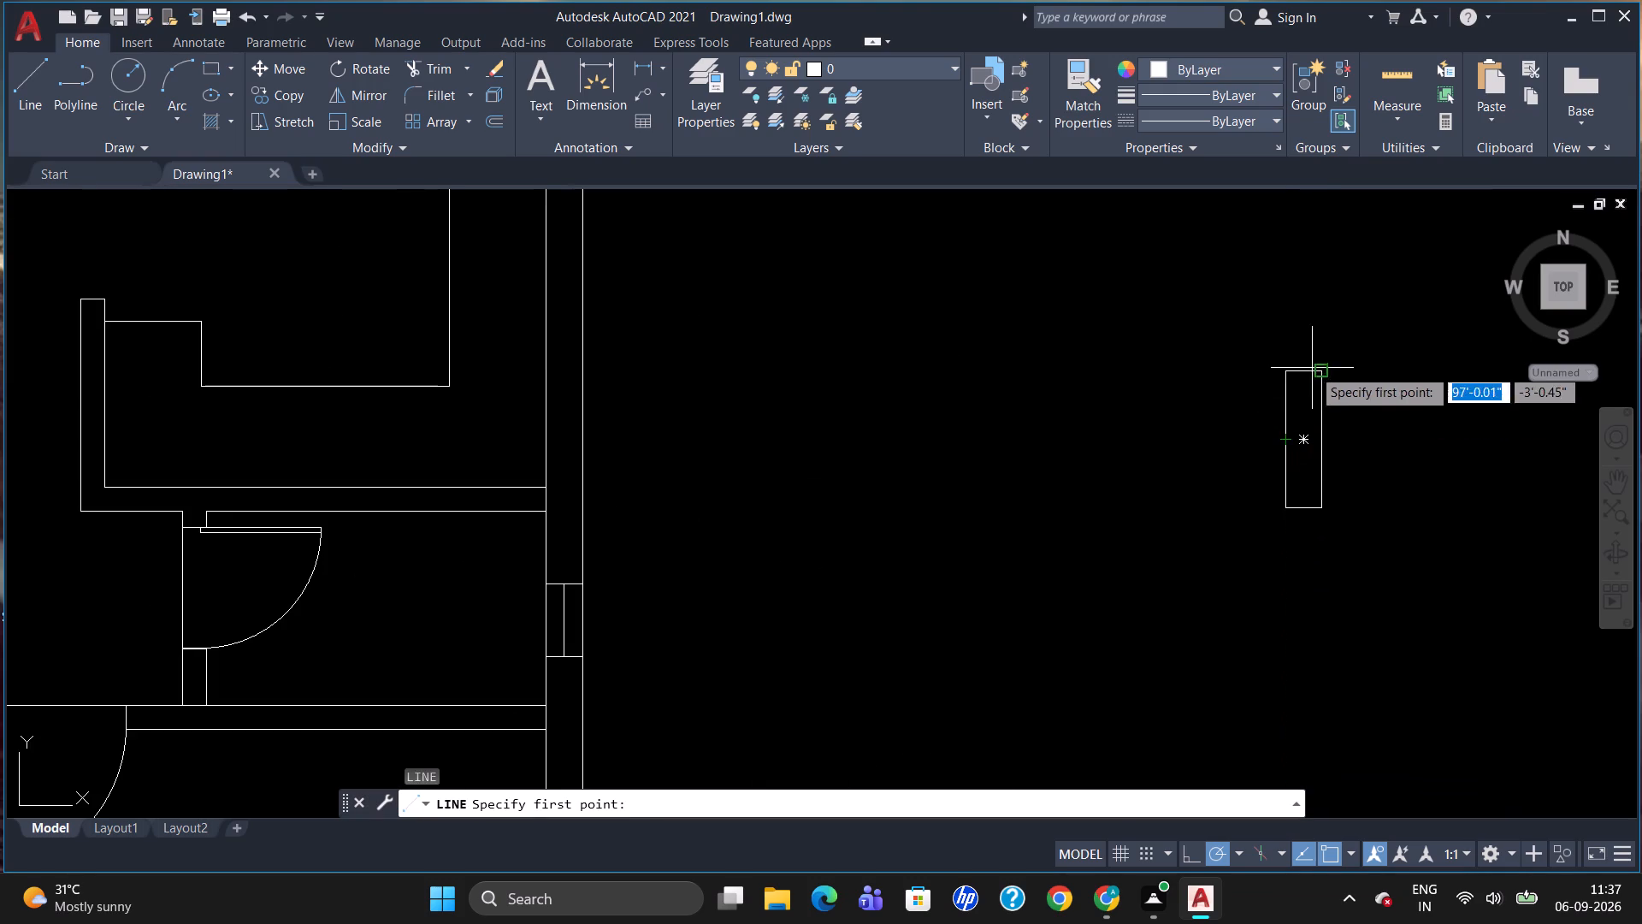
left_click_drag(1298, 375, 1299, 388)
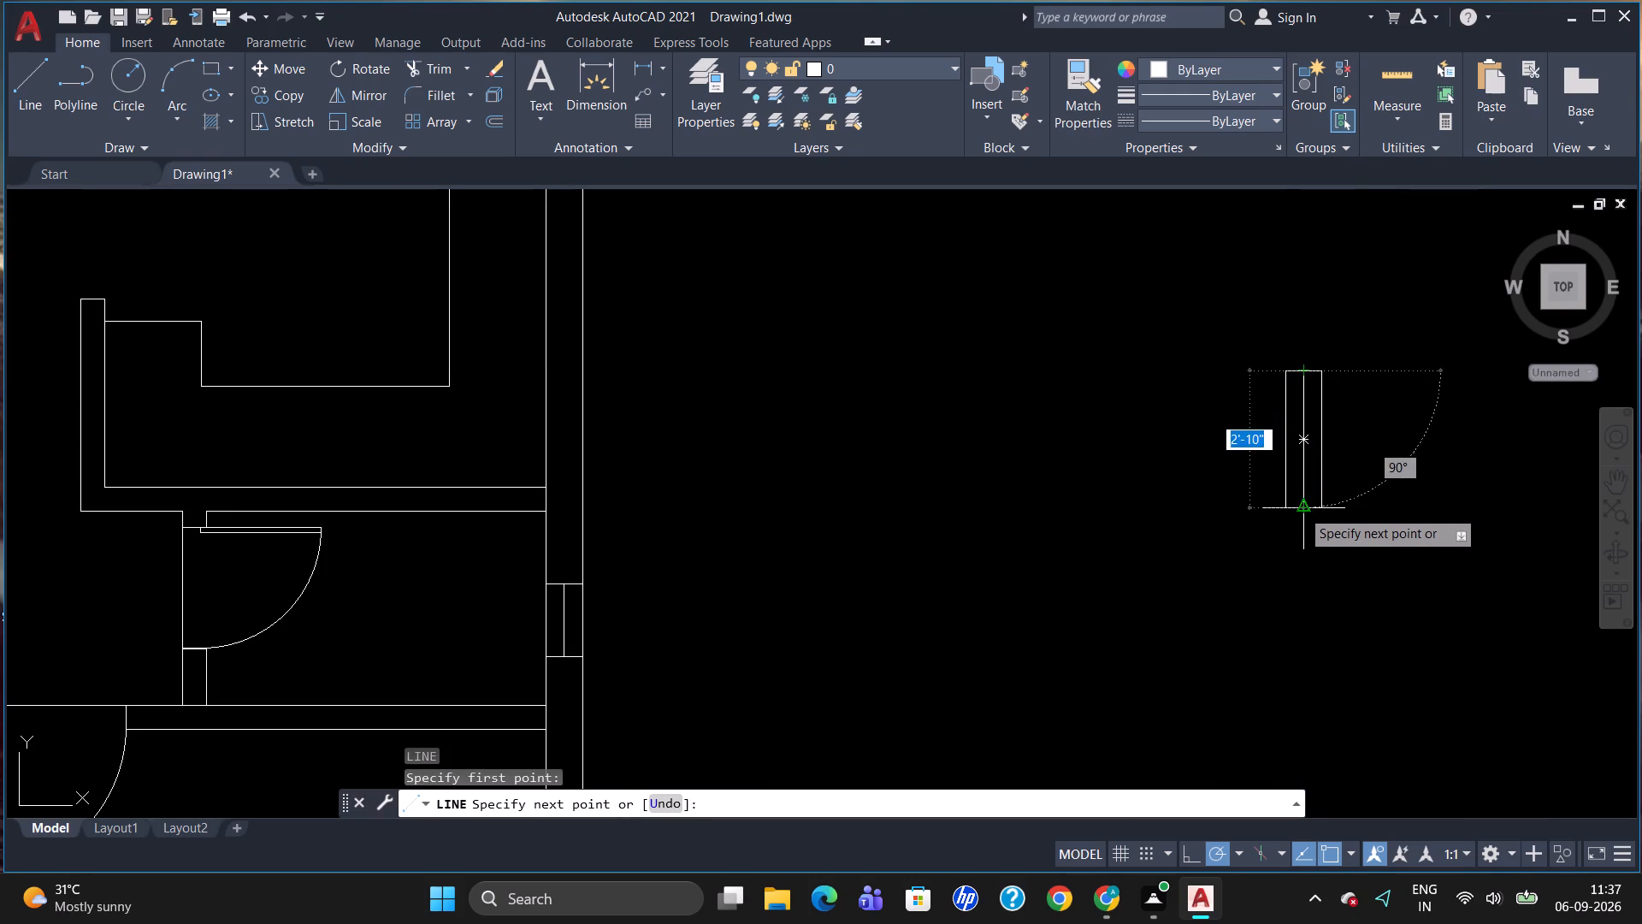
left_click(1301, 509)
key("Escape")
Group the 9" by 34" rectangle with its centre line.
left_click_drag(1356, 487, 1141, 452)
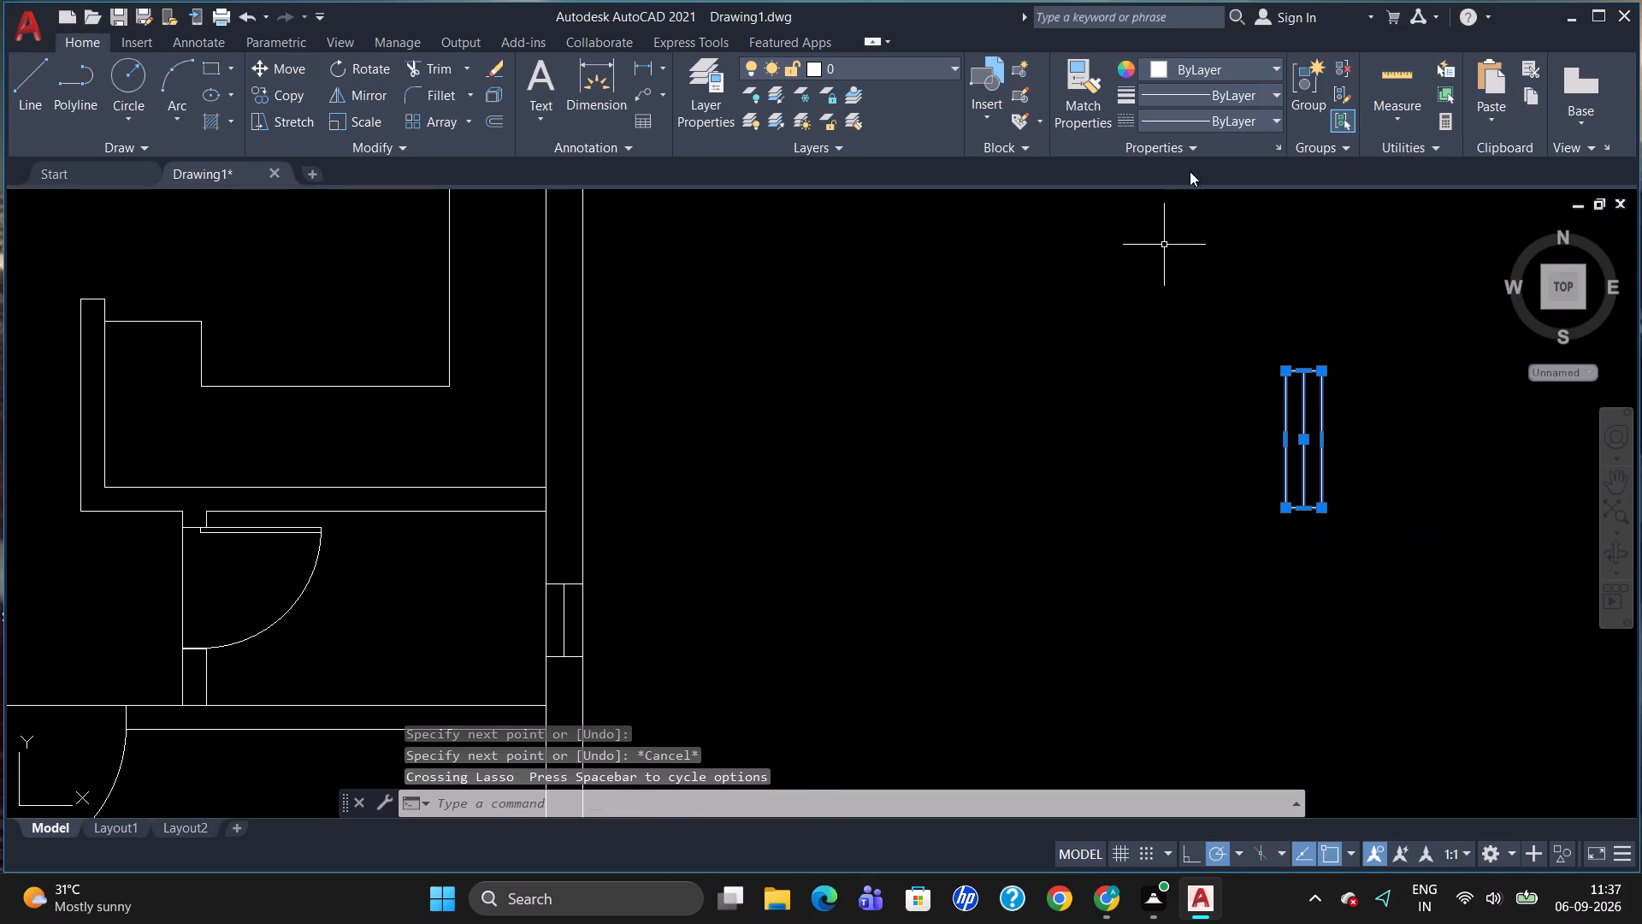
left_click(1321, 85)
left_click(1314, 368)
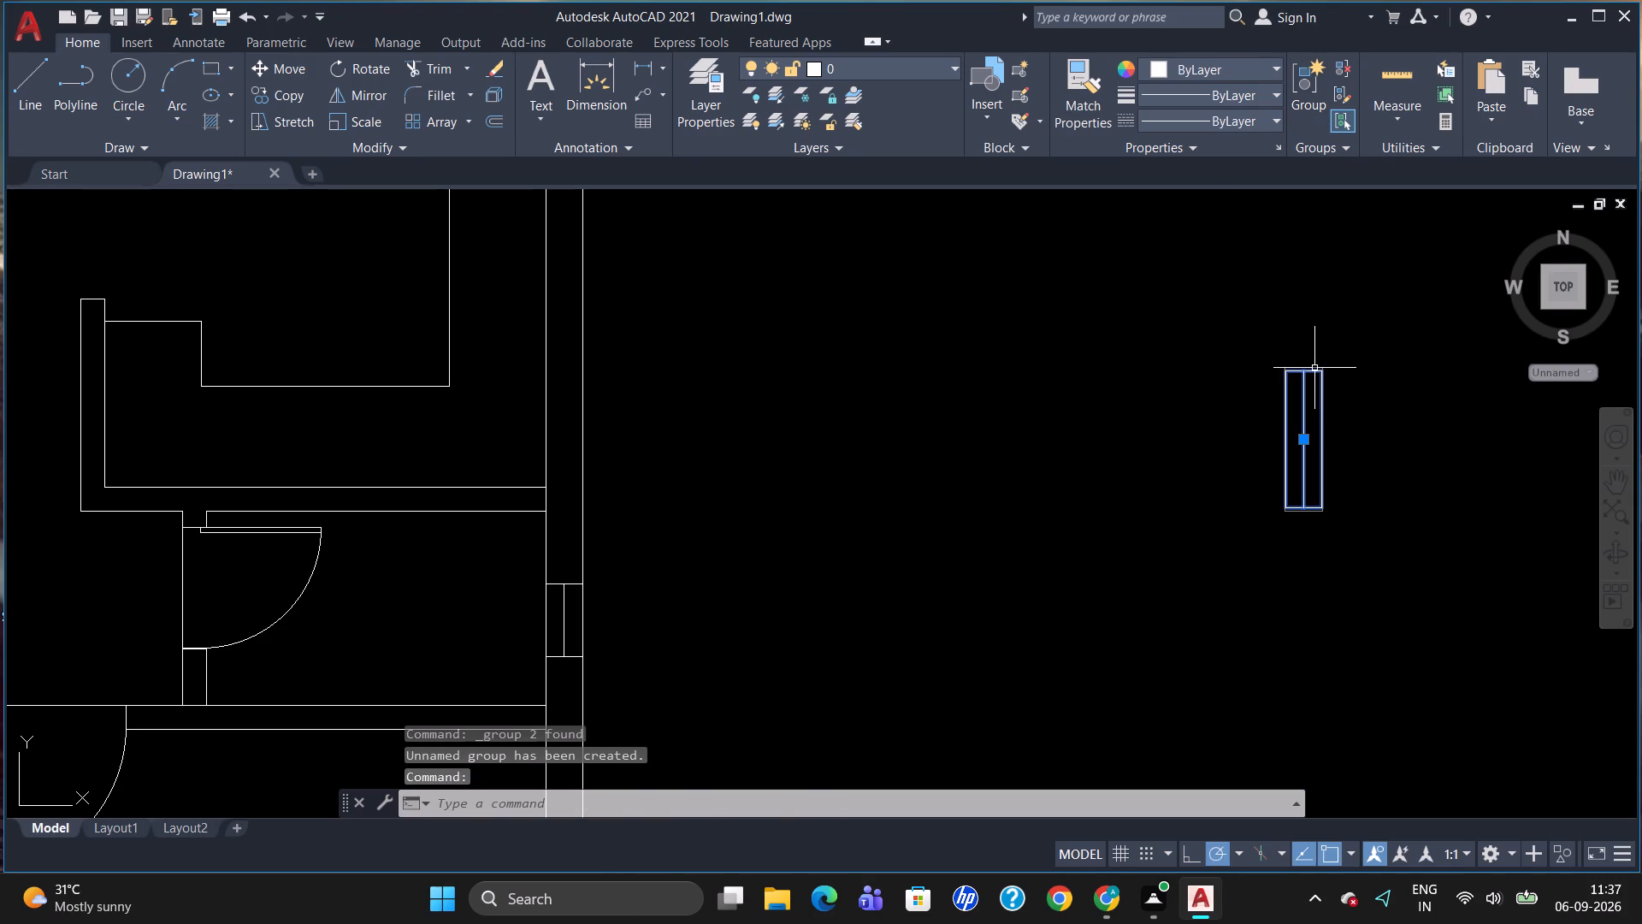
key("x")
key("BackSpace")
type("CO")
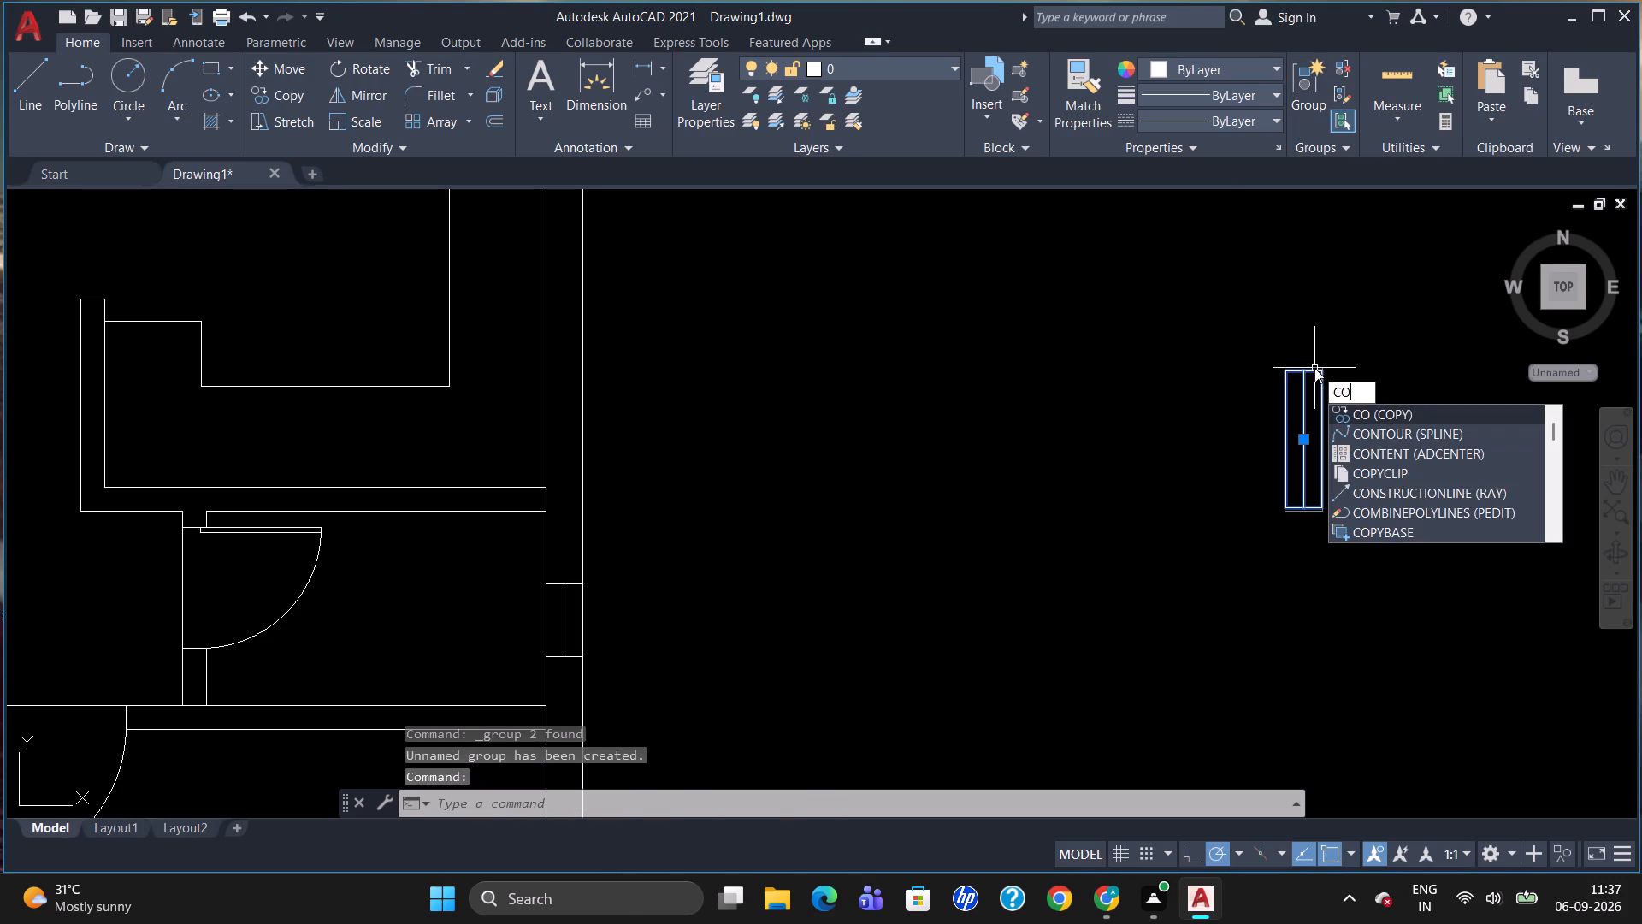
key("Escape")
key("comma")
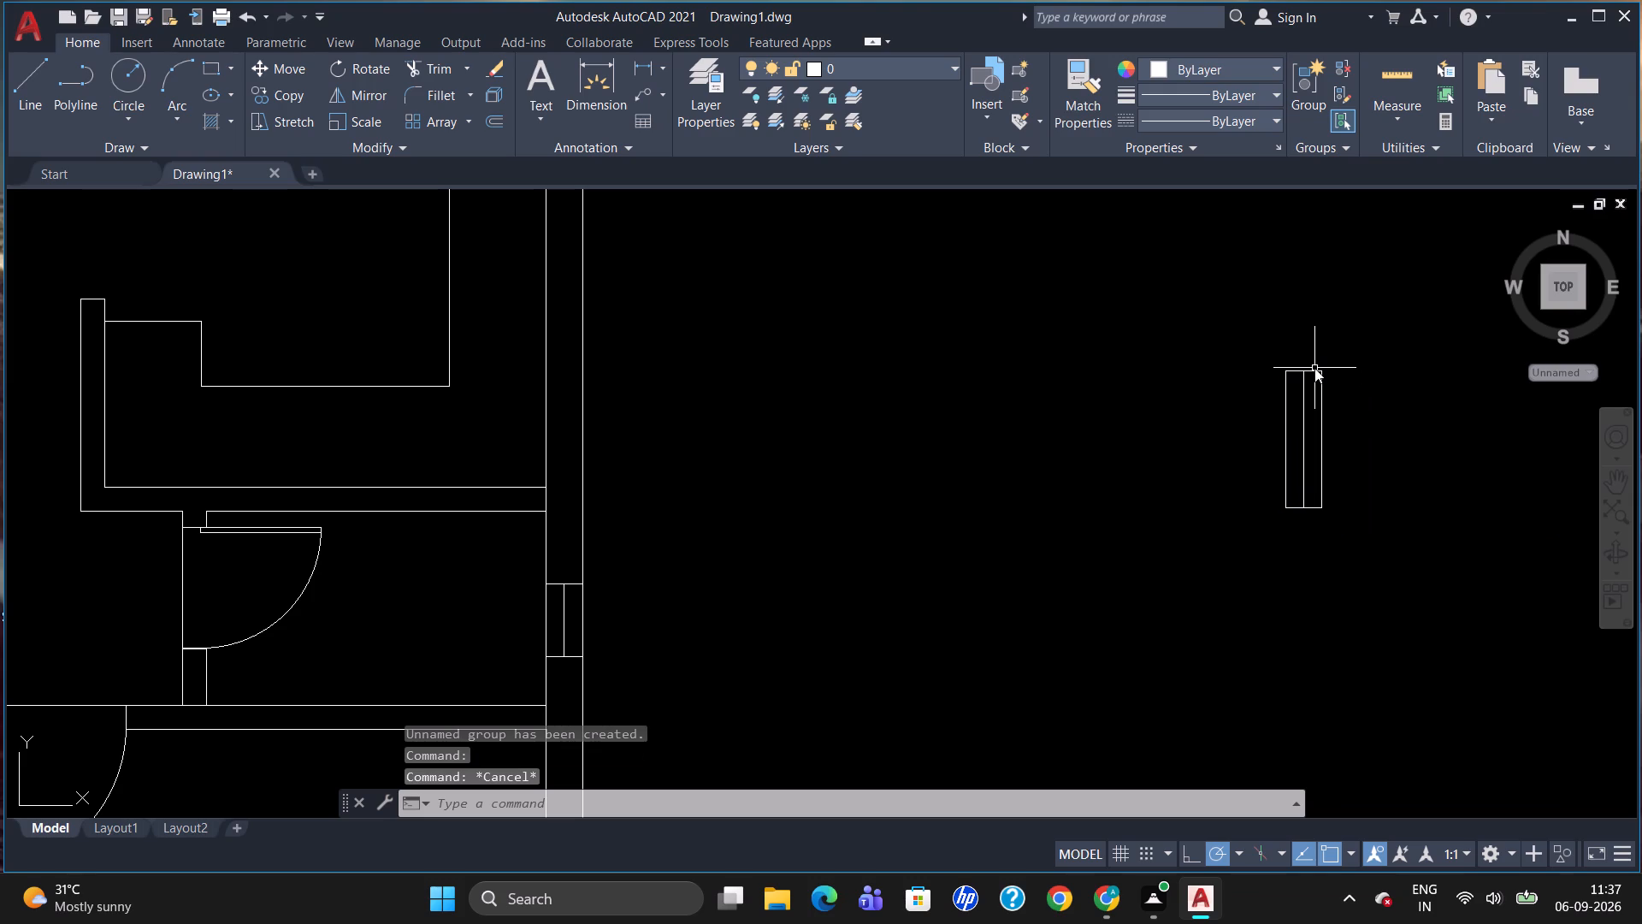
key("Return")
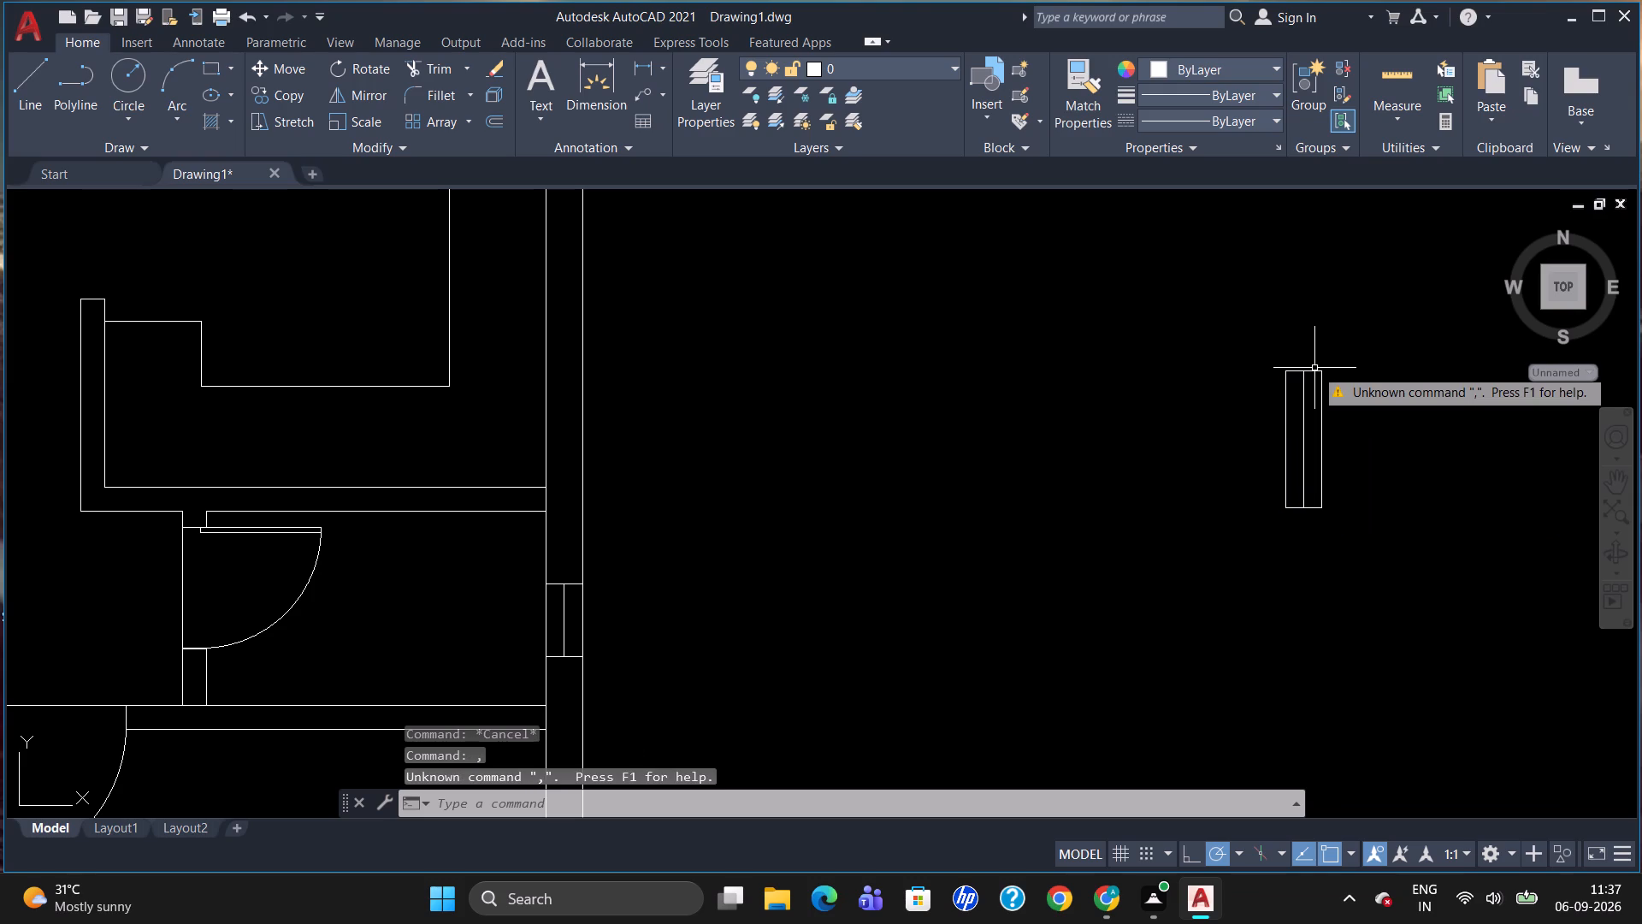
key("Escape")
Move the 9" by 34" window group by its upper-right corner into the east exterior wall beside the counter area.
key("m")
key("Return")
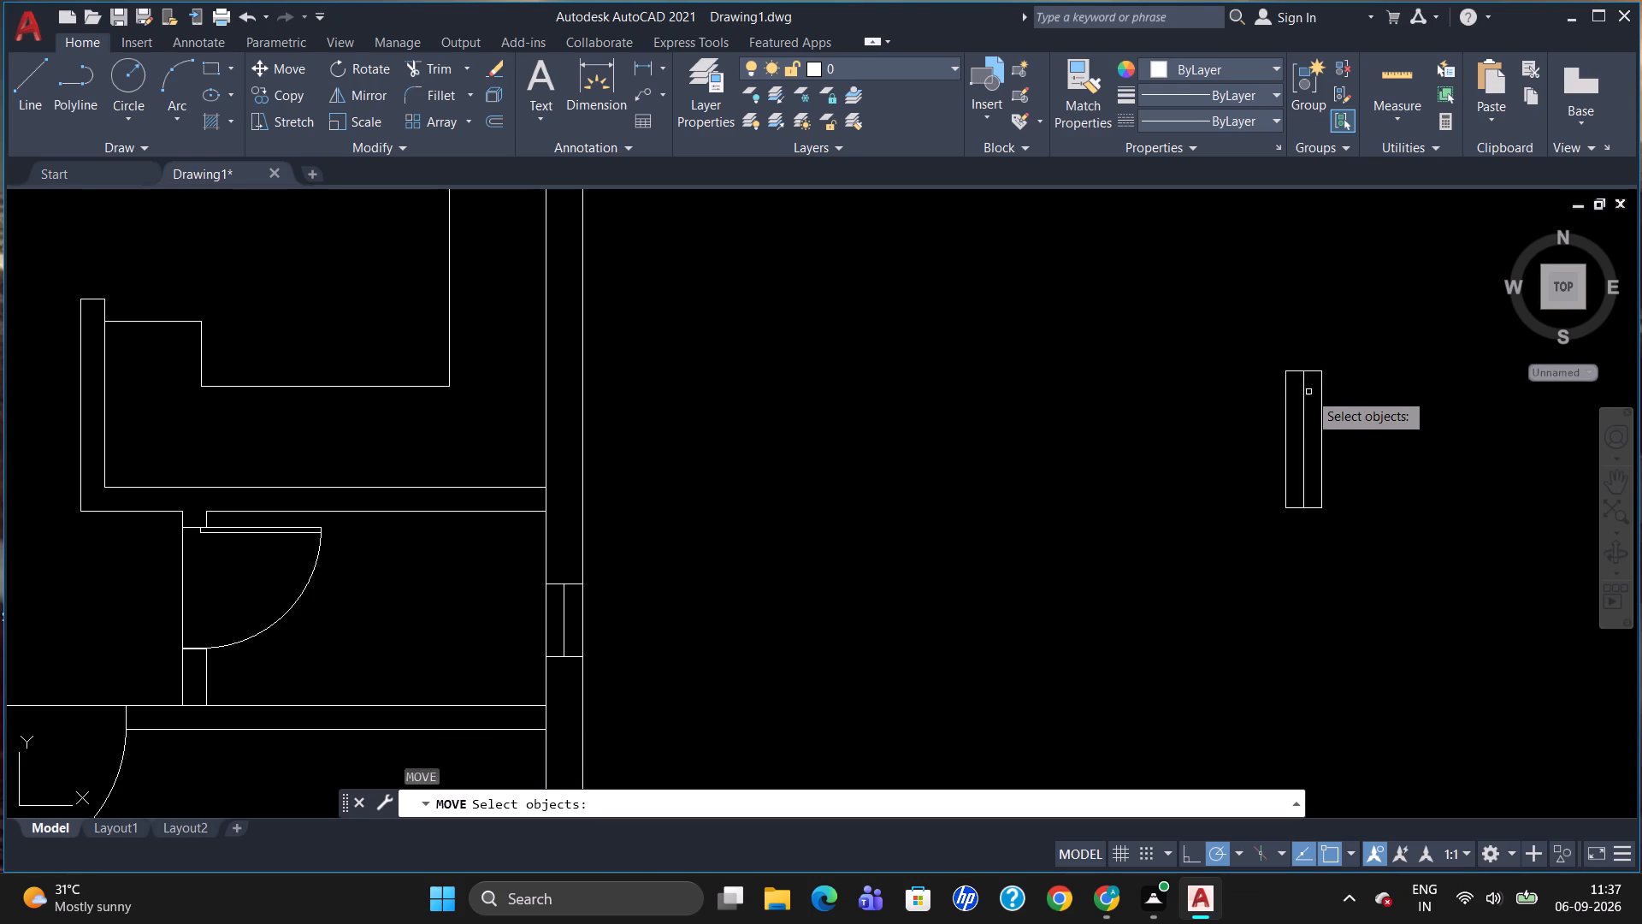
left_click(1305, 397)
key("Return")
left_click(1320, 370)
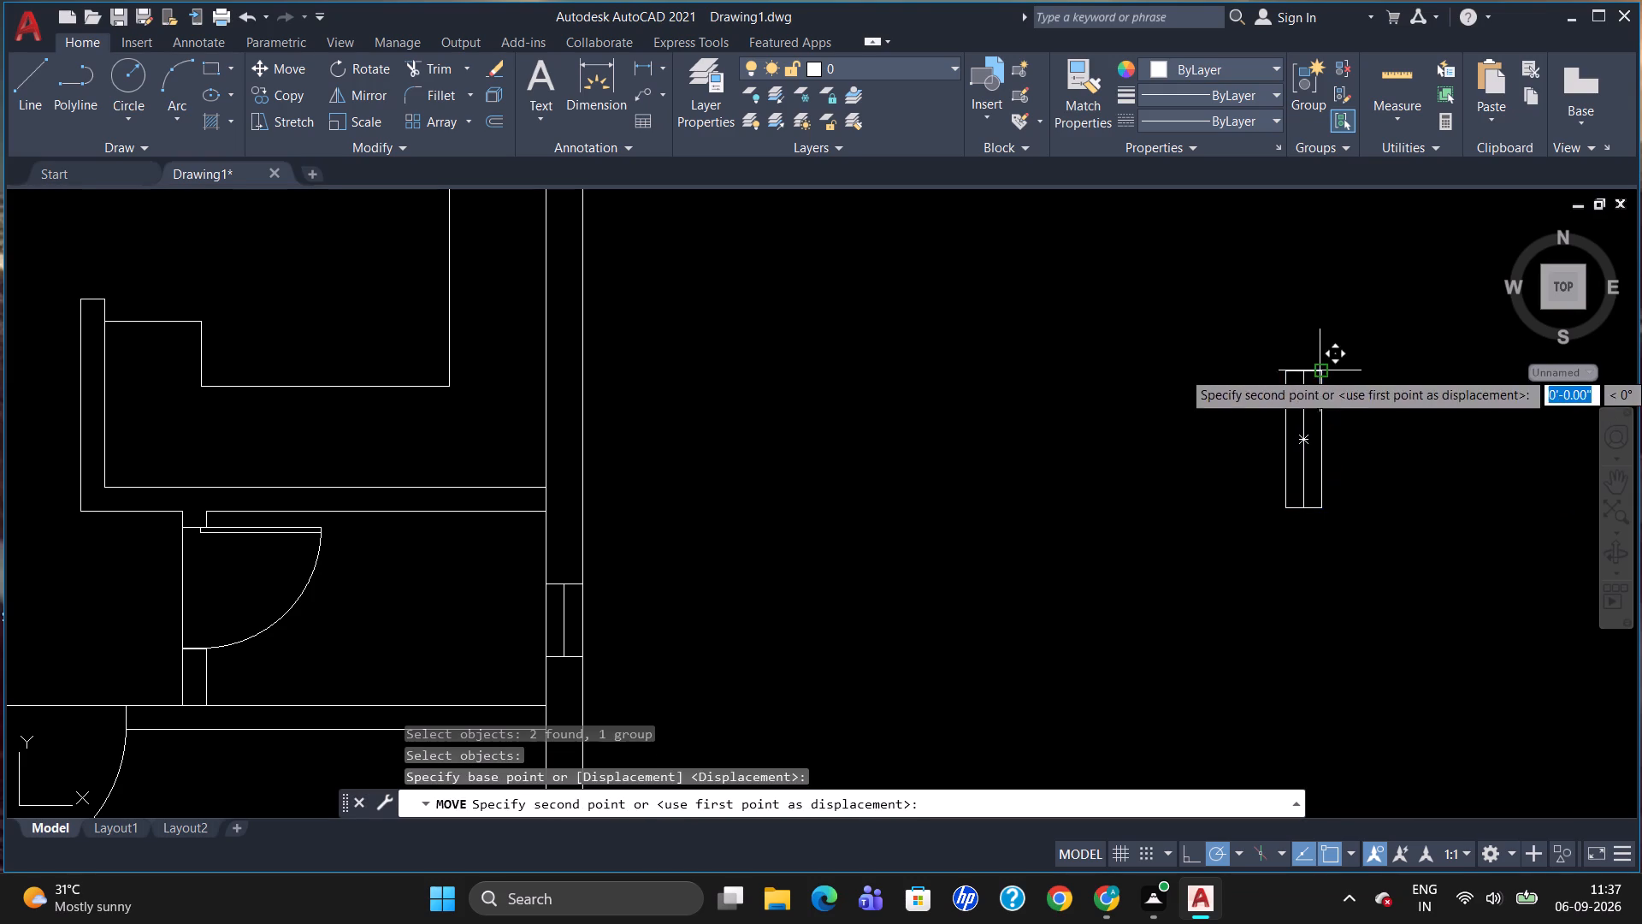
scroll(947, 408, "down", 1)
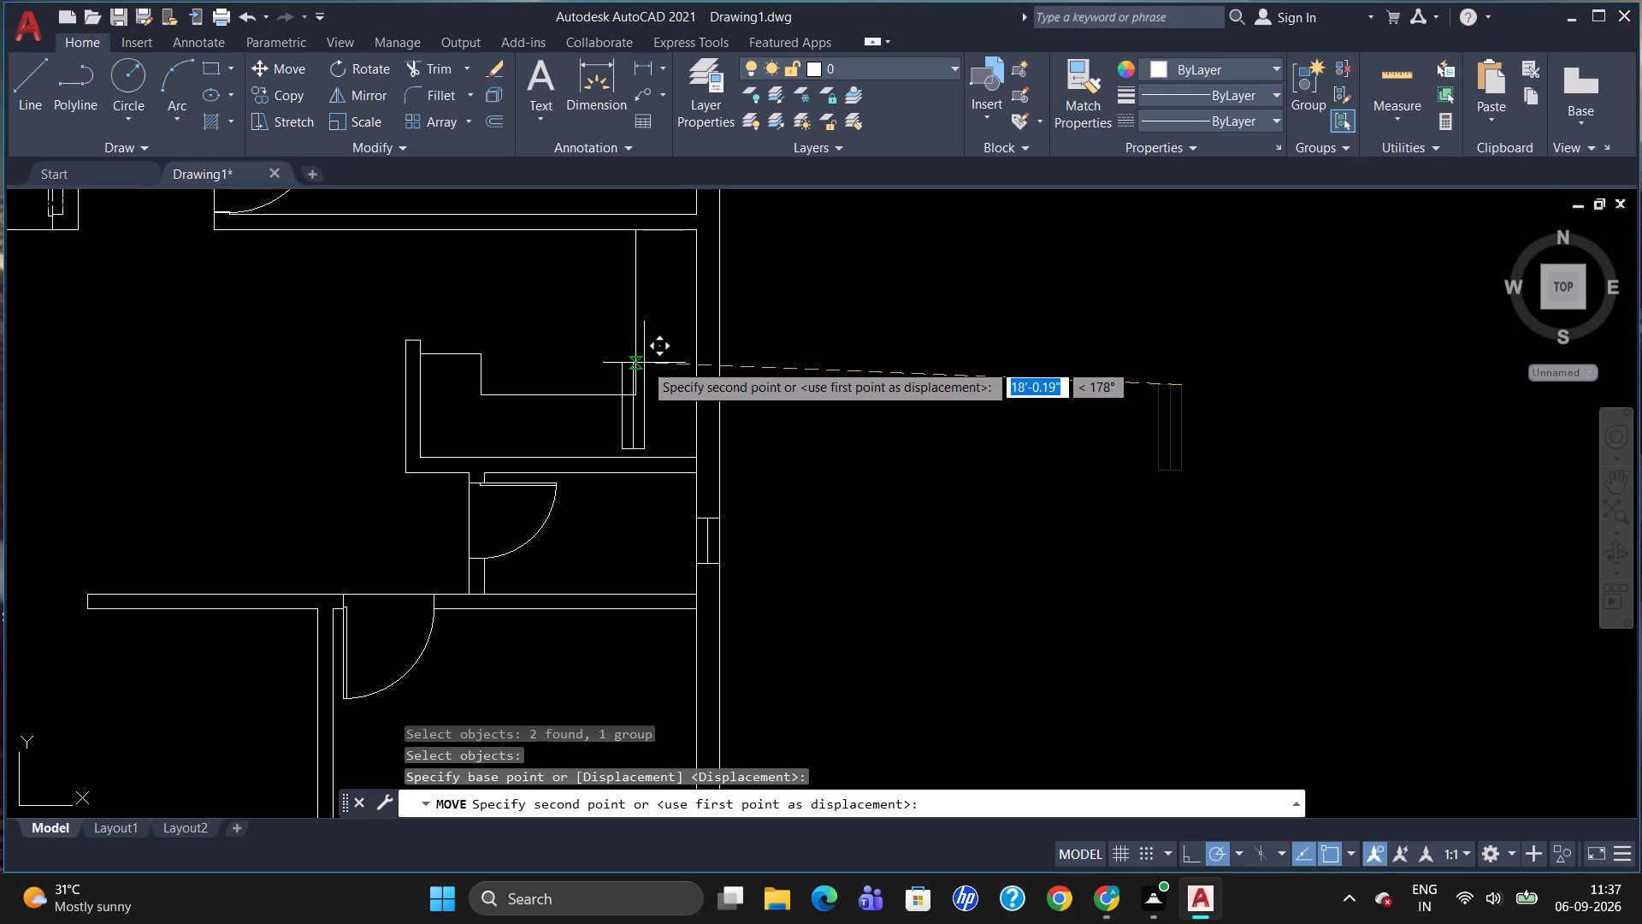
scroll(643, 358, "down", 2)
scroll(623, 366, "up", 3)
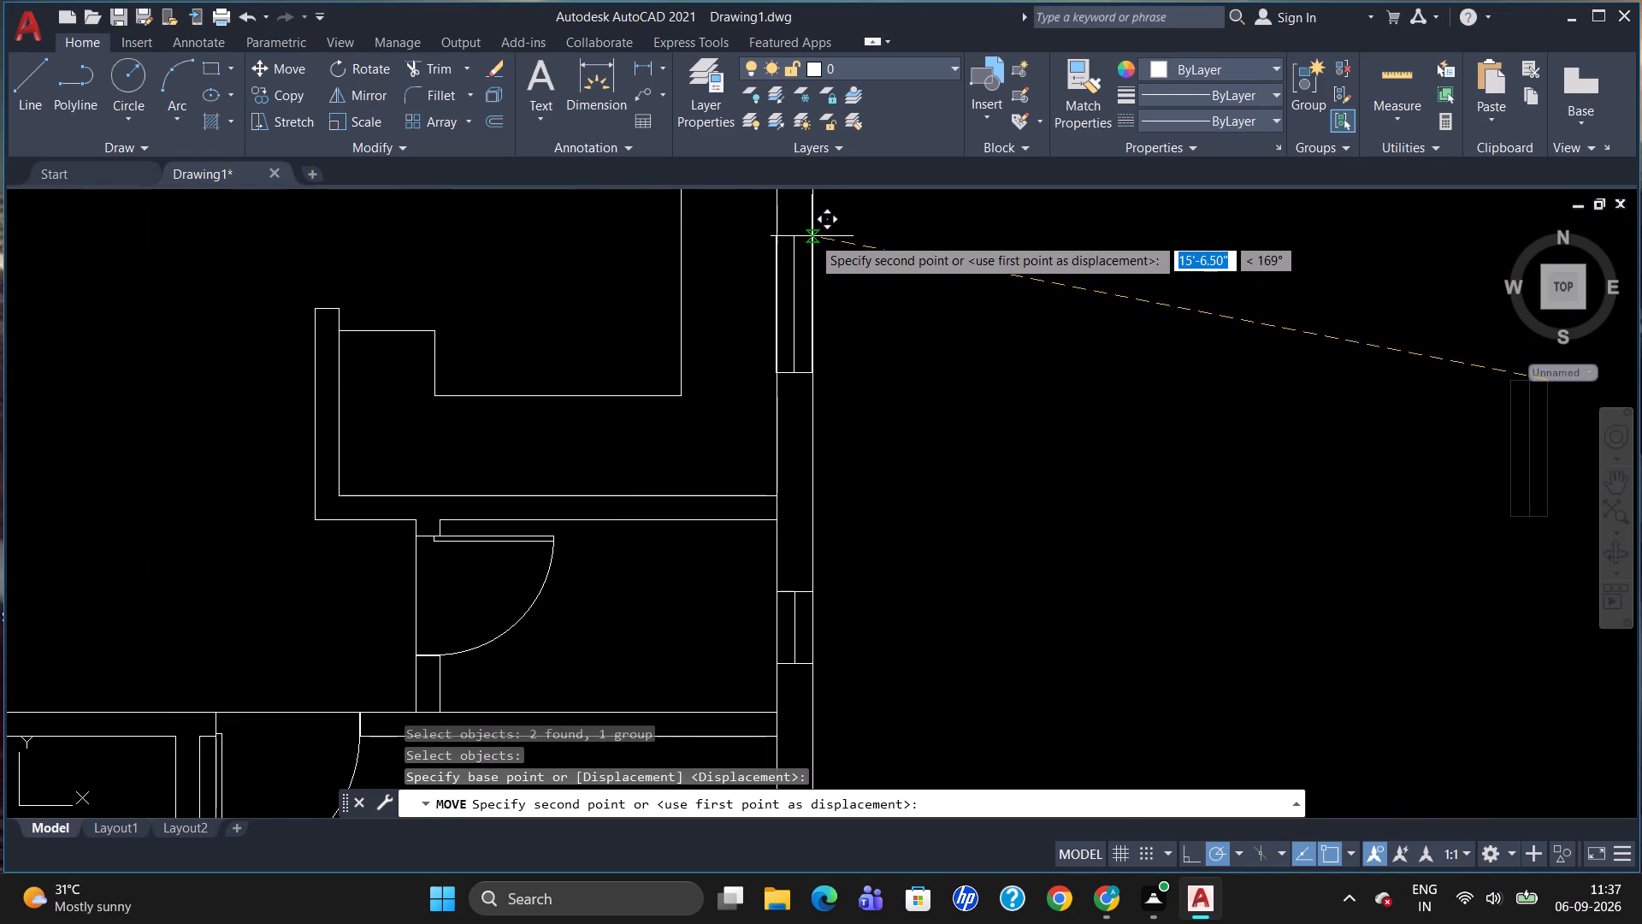
scroll(812, 236, "up", 1)
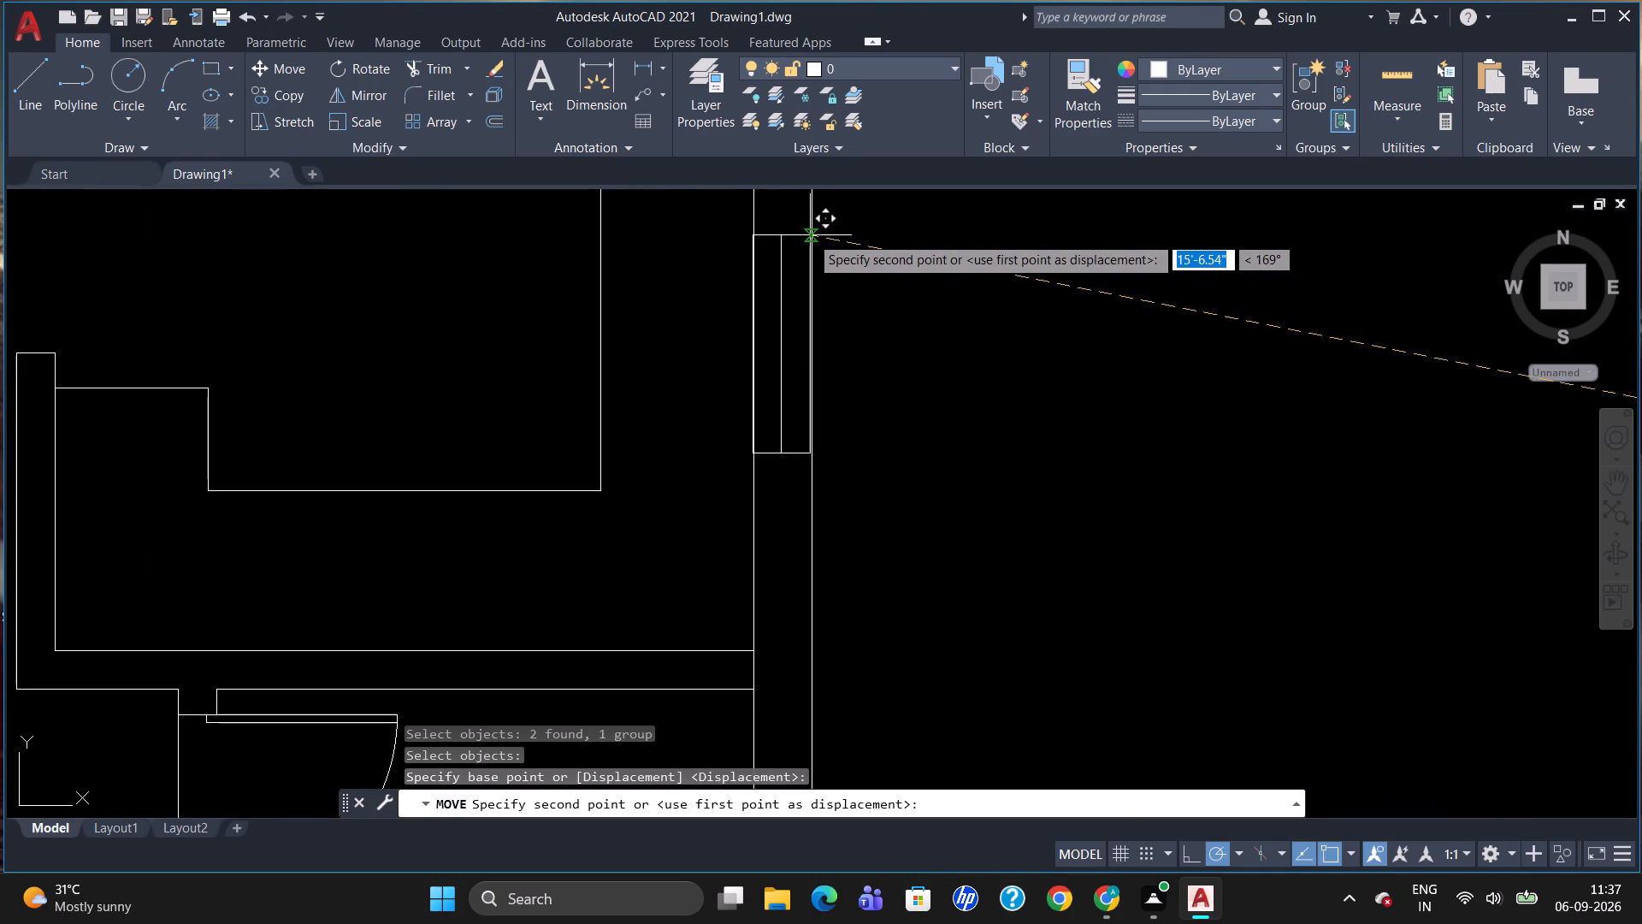
left_click(811, 235)
Start a rectangle with its first corner in the empty space west of the staircase.
scroll(994, 279, "down", 5)
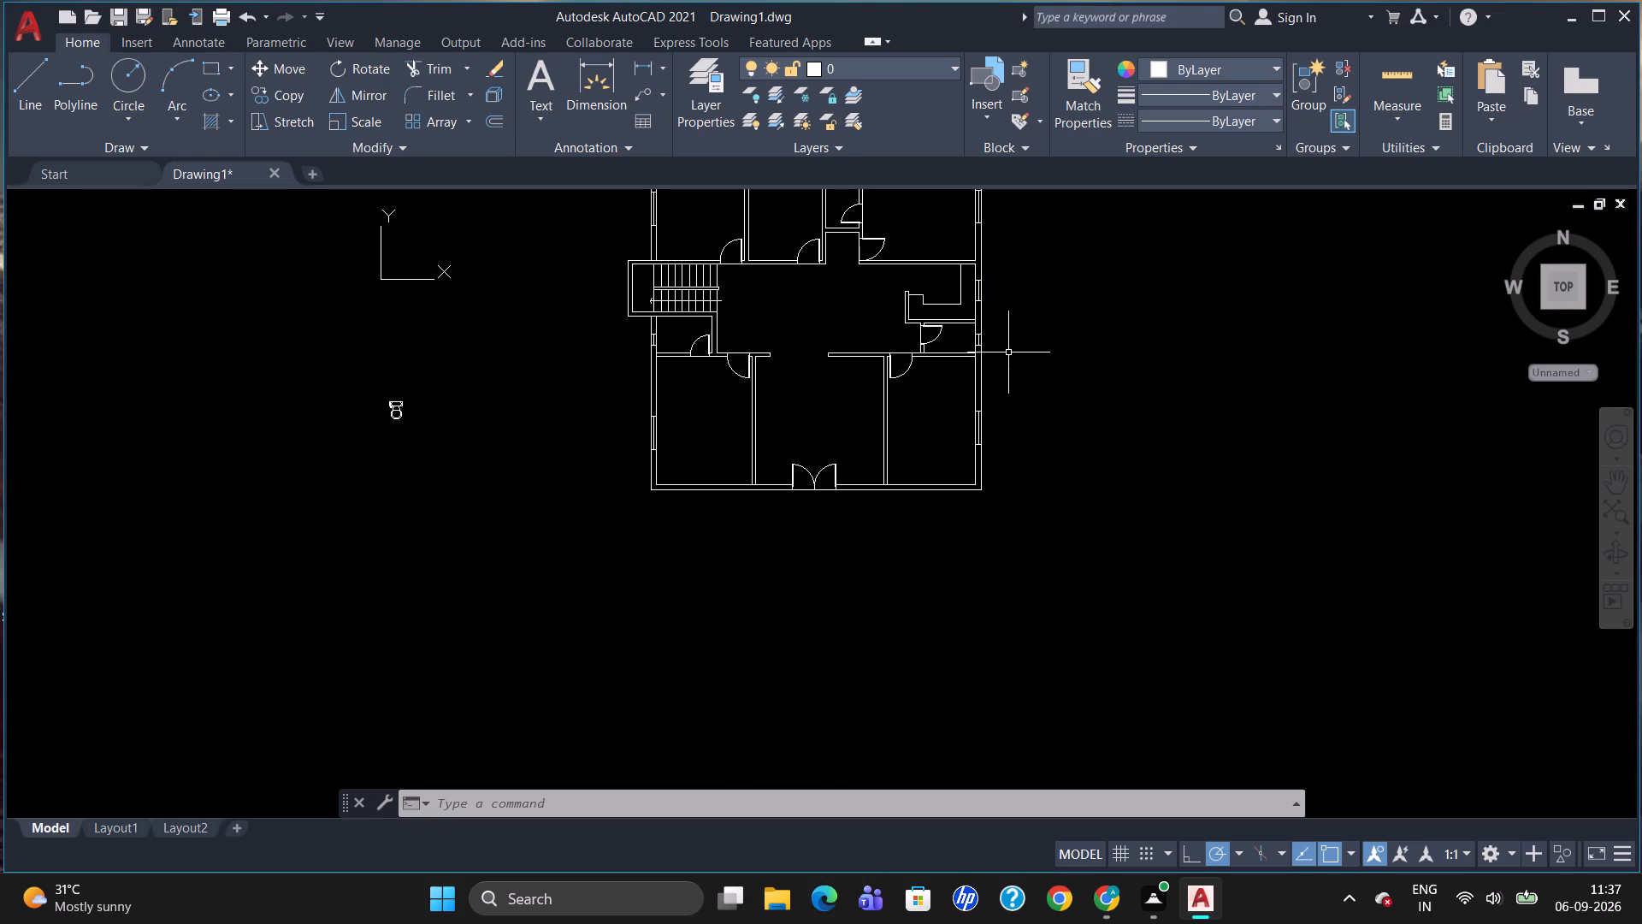
scroll(604, 246, "up", 2)
scroll(1058, 409, "down", 1)
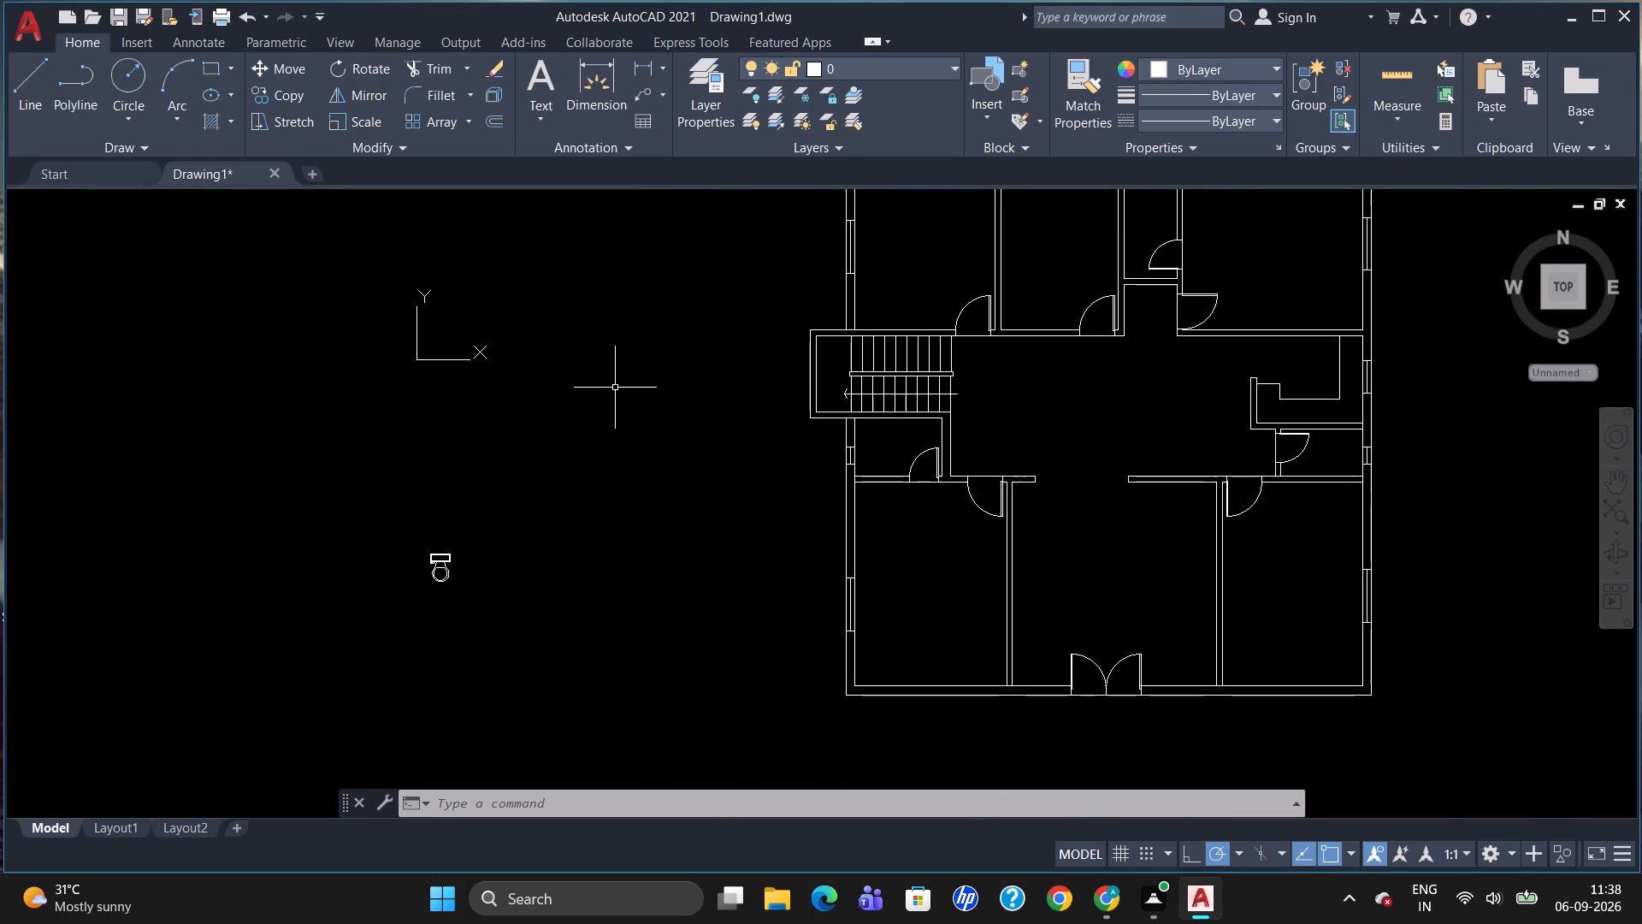
scroll(617, 388, "up", 1)
type("REC")
key("Return")
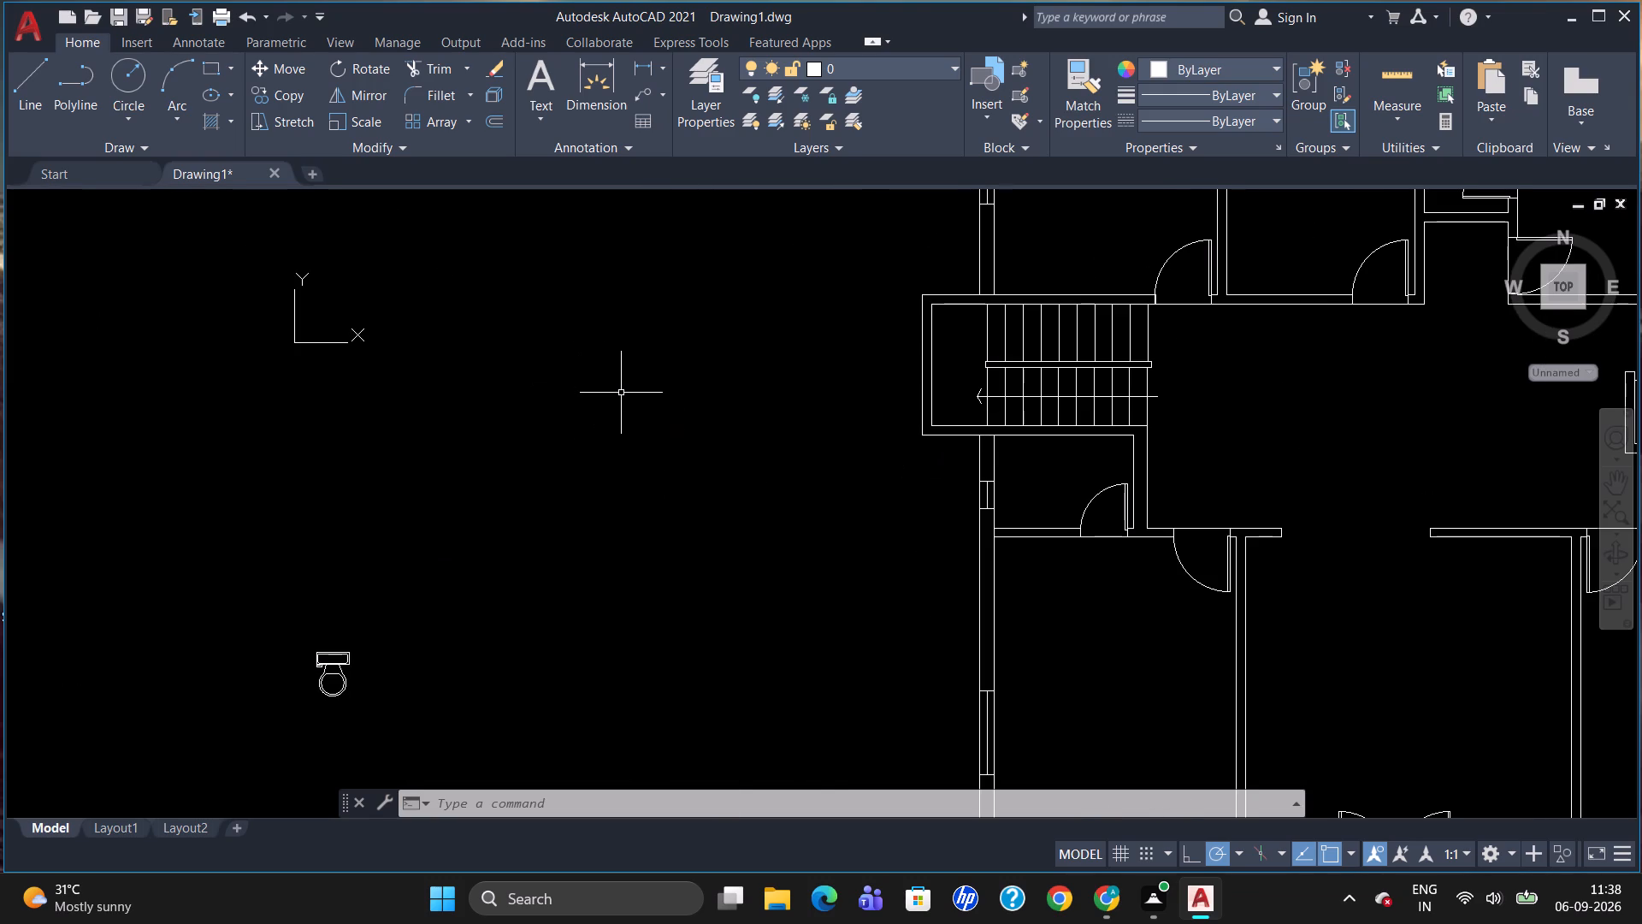
left_click(573, 325)
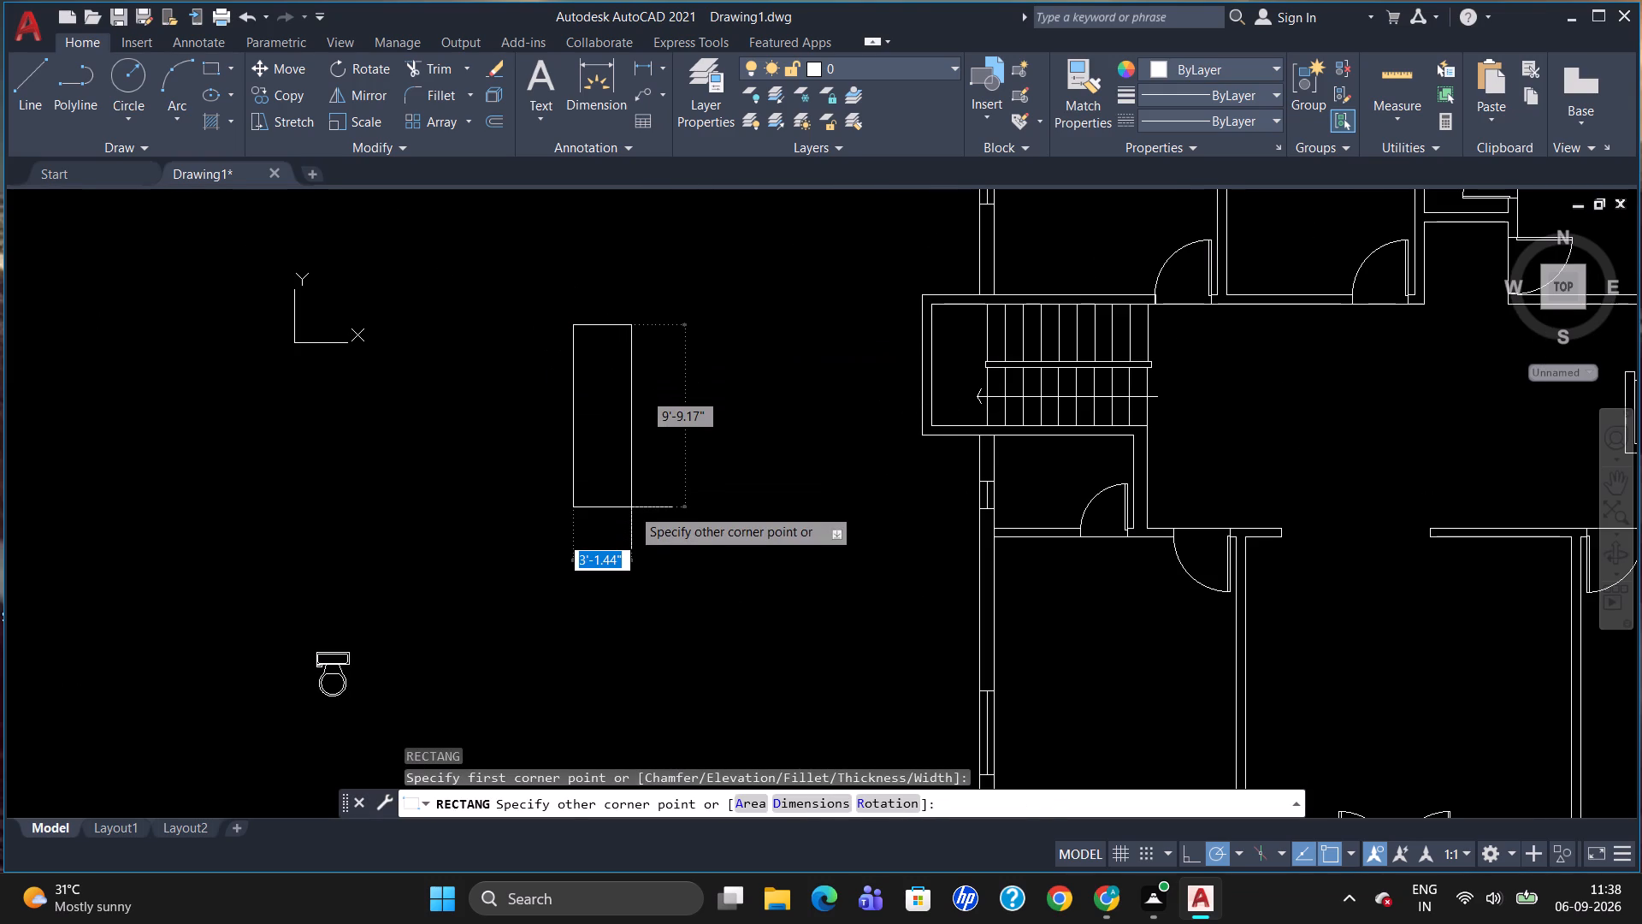
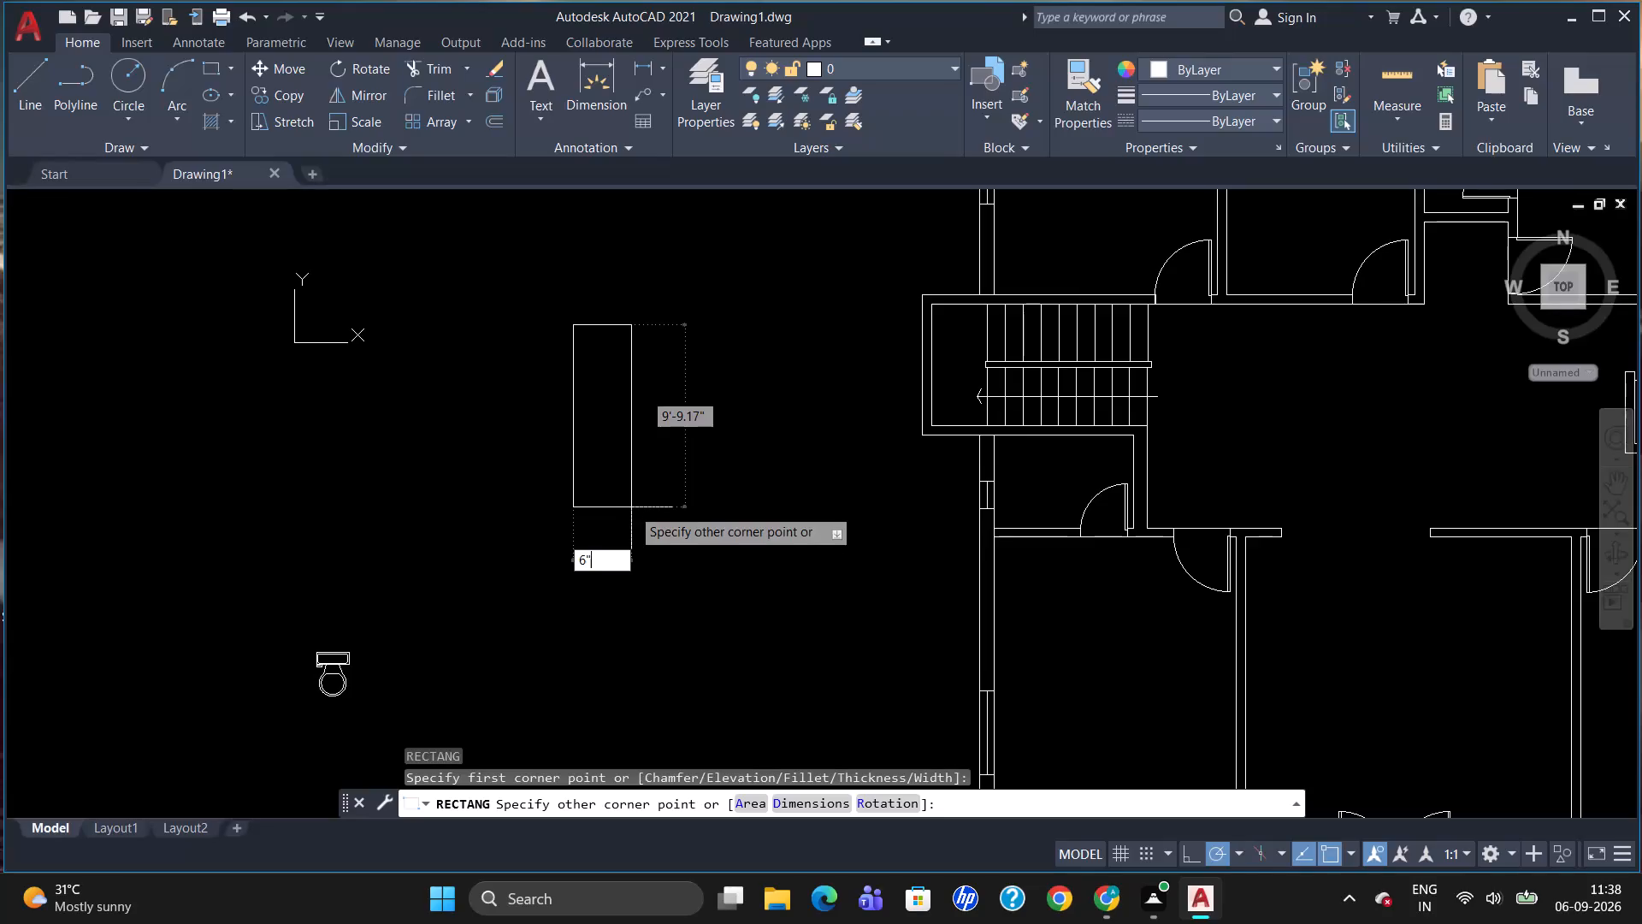
Finish the rectangle west of the staircase at 6" wide by 54" long.
key("Tab")
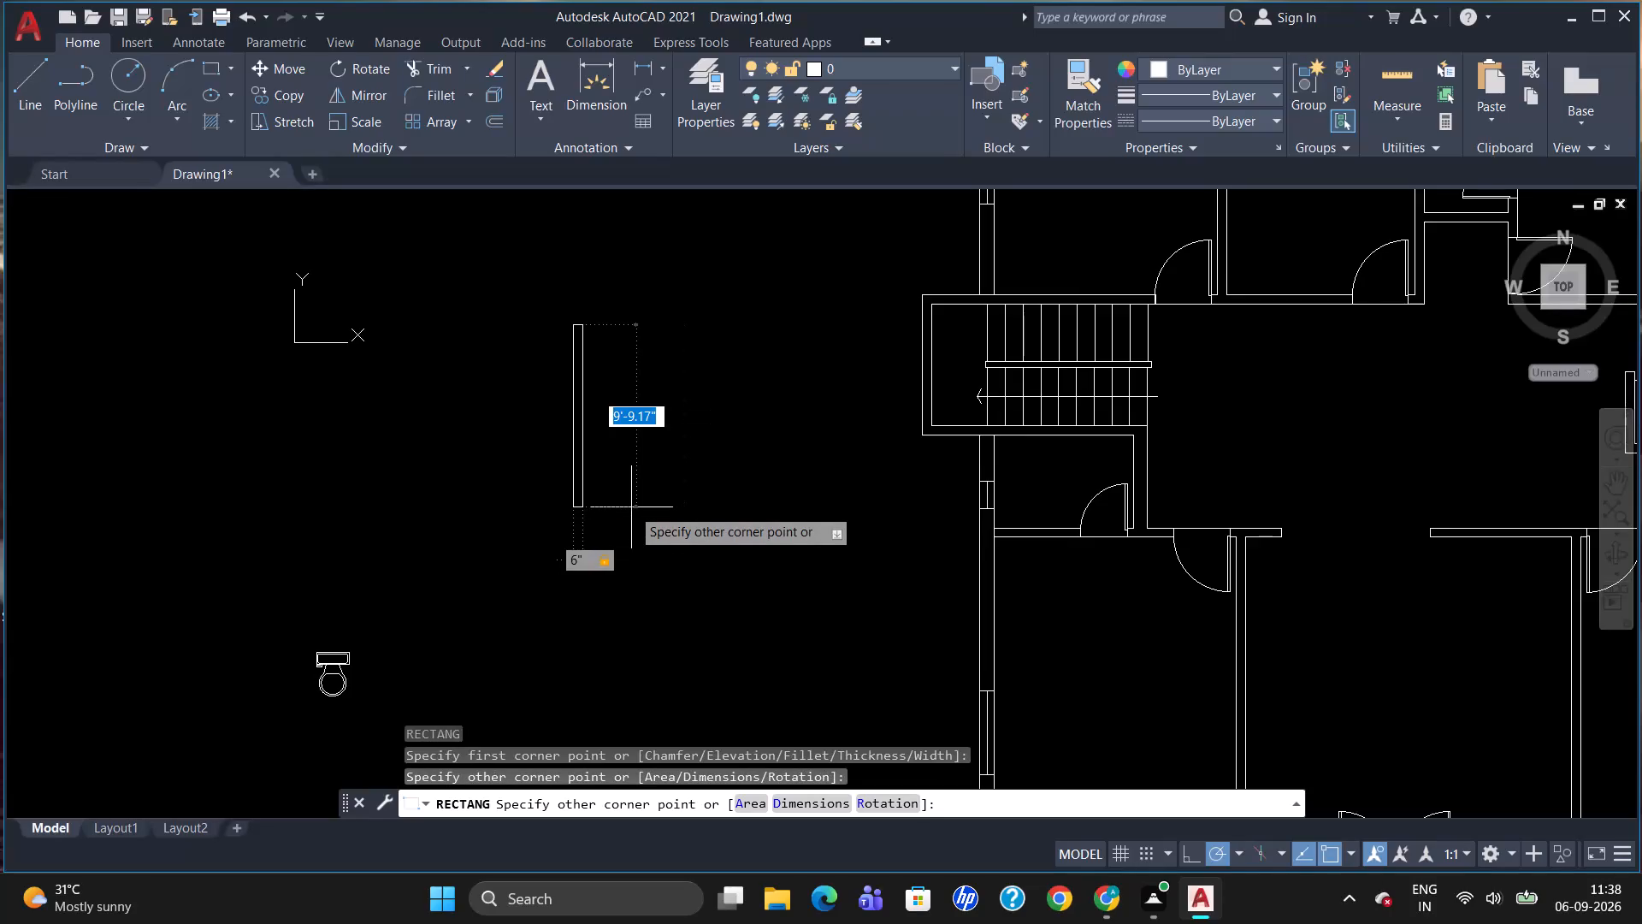
type("54\"")
key("Return")
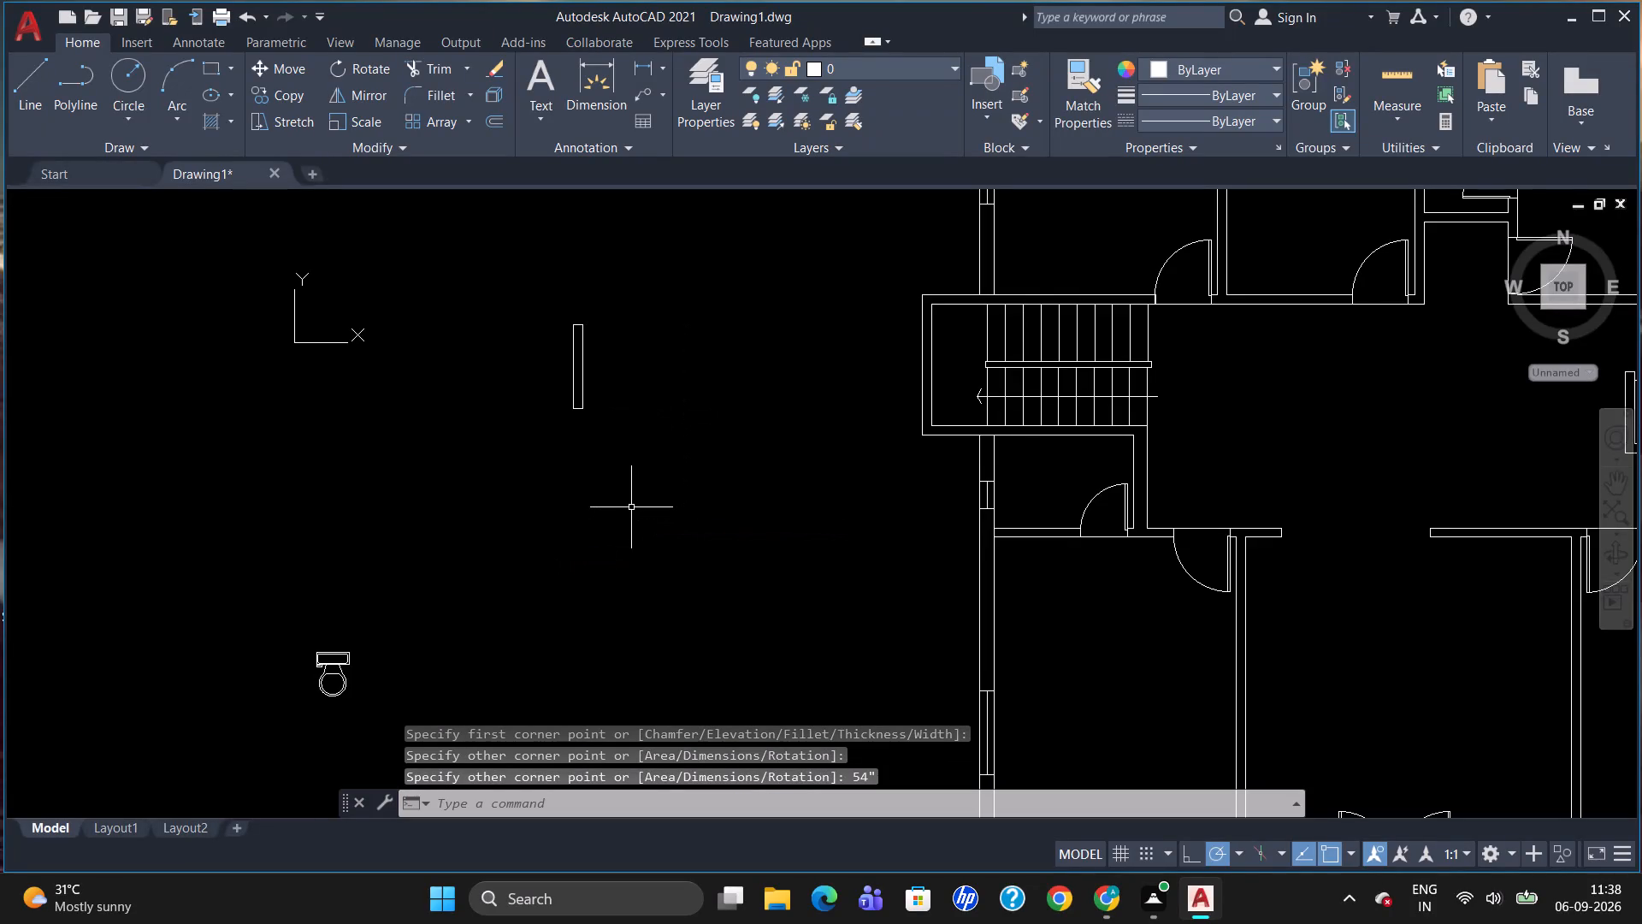
Draw a vertical centre line in the 6" by 54" rectangle between the midpoints of its short sides.
key("l")
key("Return")
scroll(556, 343, "up", 2)
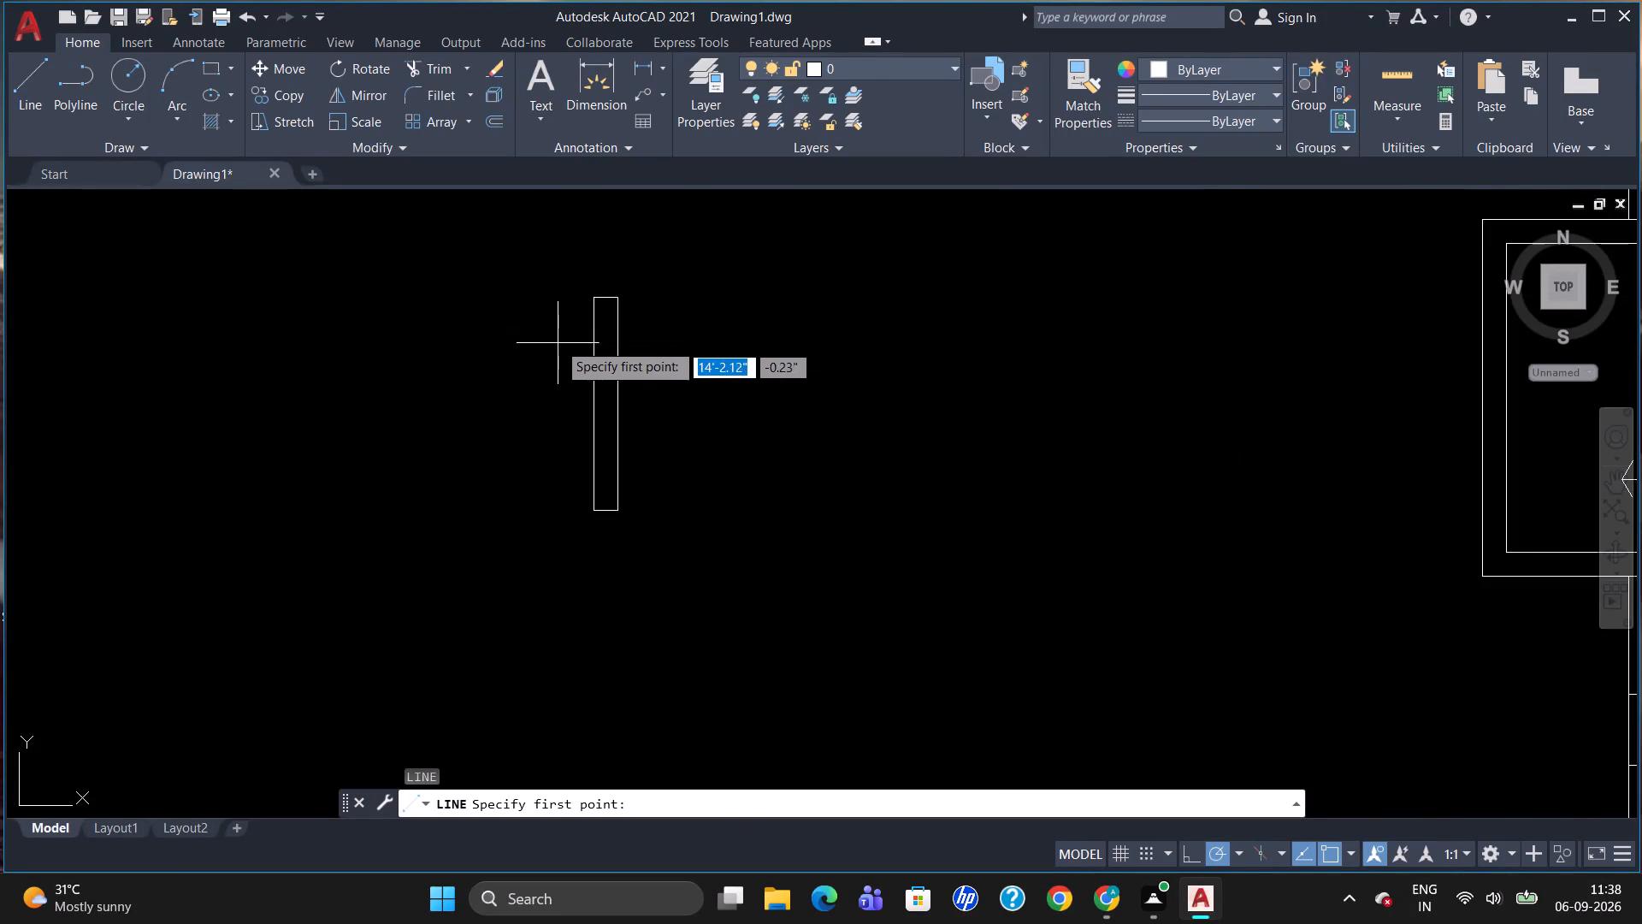
left_click_drag(601, 289, 608, 305)
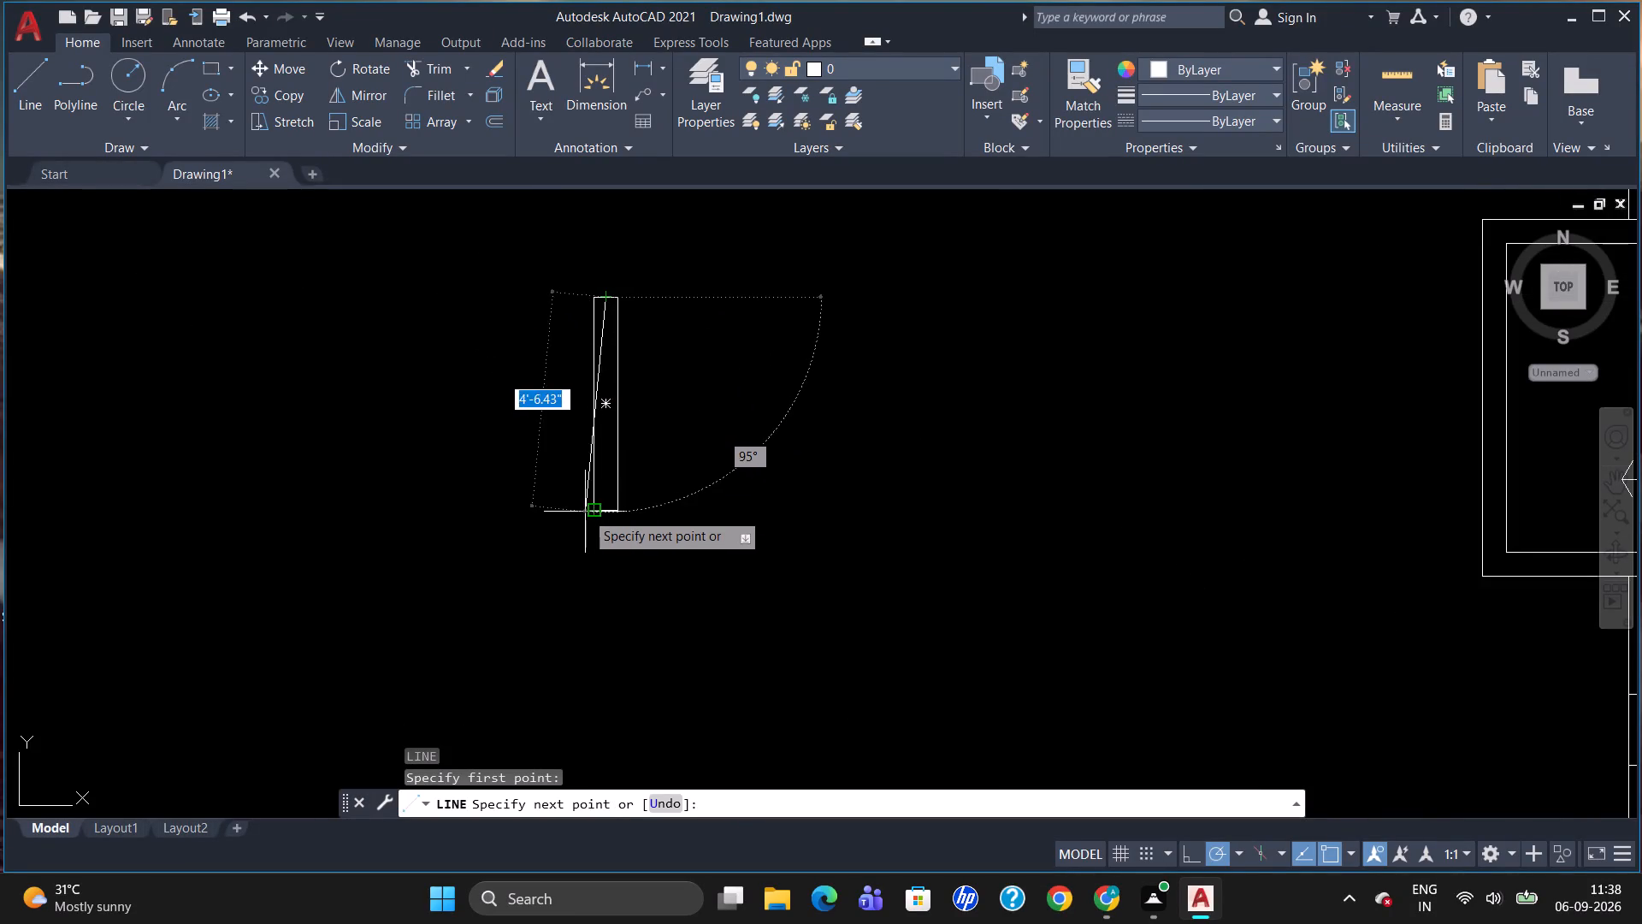
left_click(604, 507)
key("Escape")
Group the 6" by 54" rectangle with its centre line.
left_click_drag(720, 477, 471, 459)
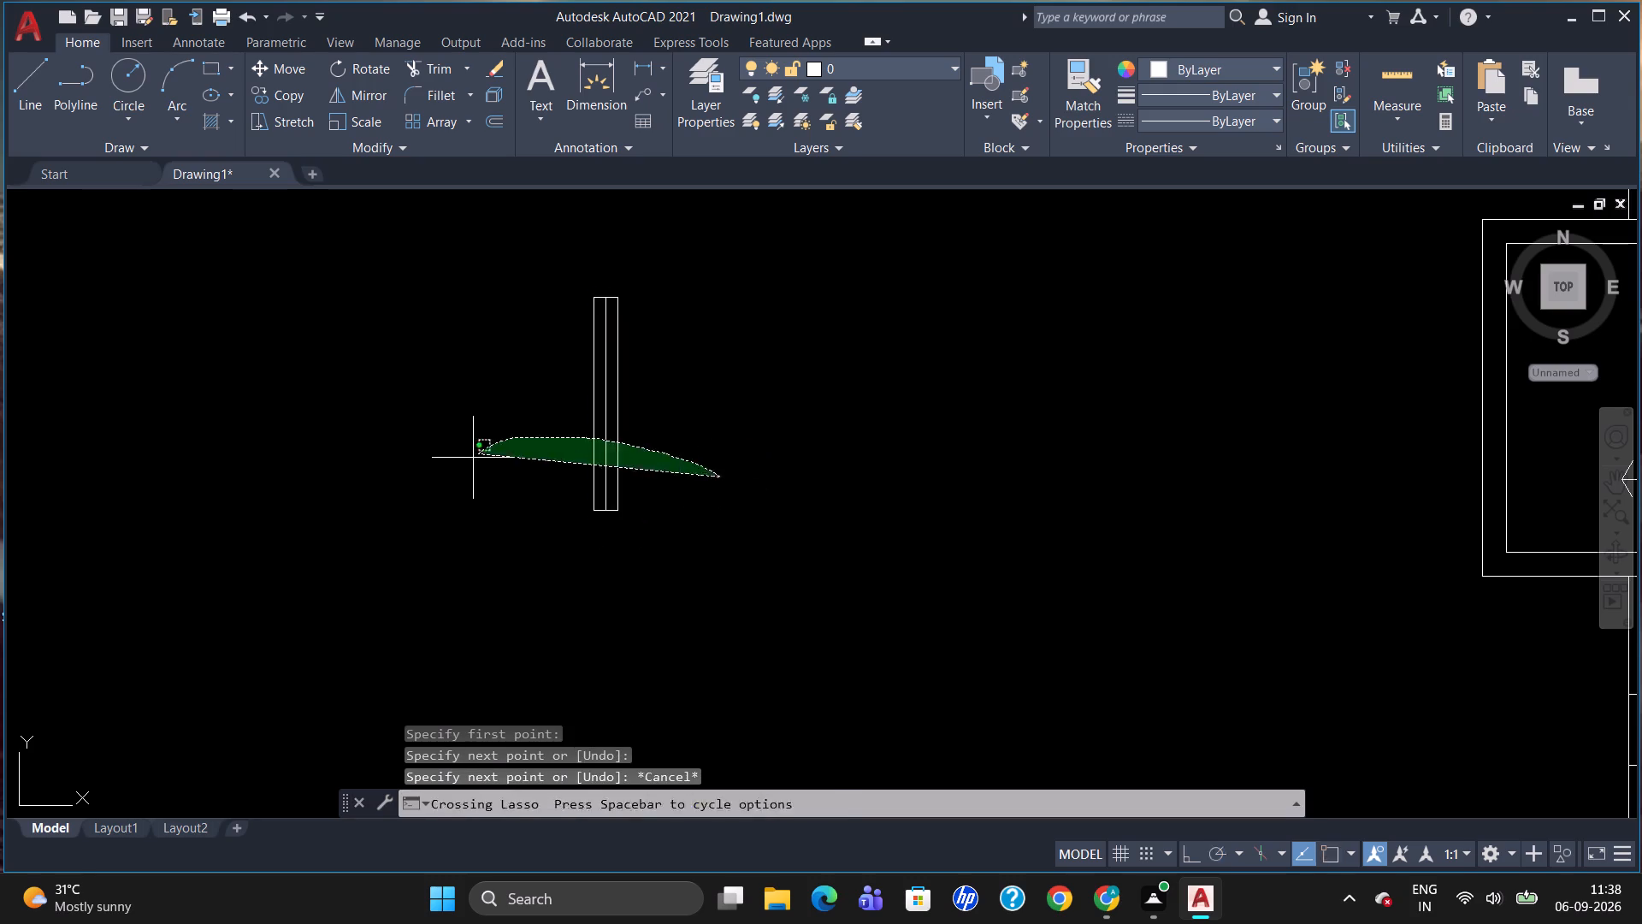
left_click_drag(471, 459, 472, 458)
left_click(1308, 103)
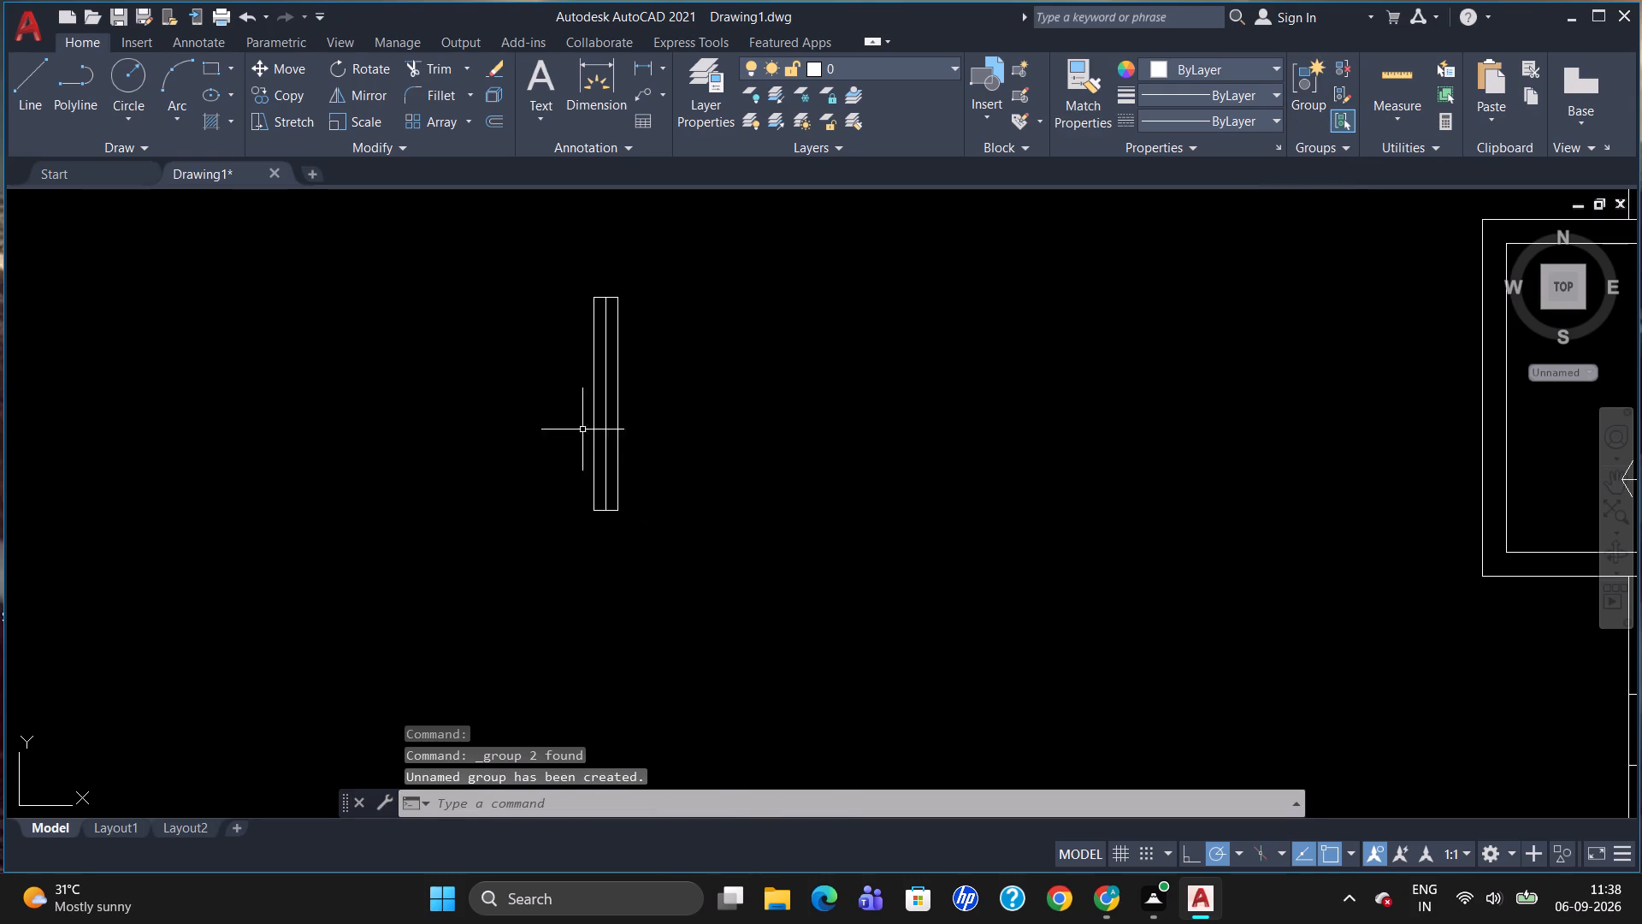
Move the 6" by 54" window group by its upper-right corner into the west wall of the staircase.
left_click(608, 399)
key("m")
key("Return")
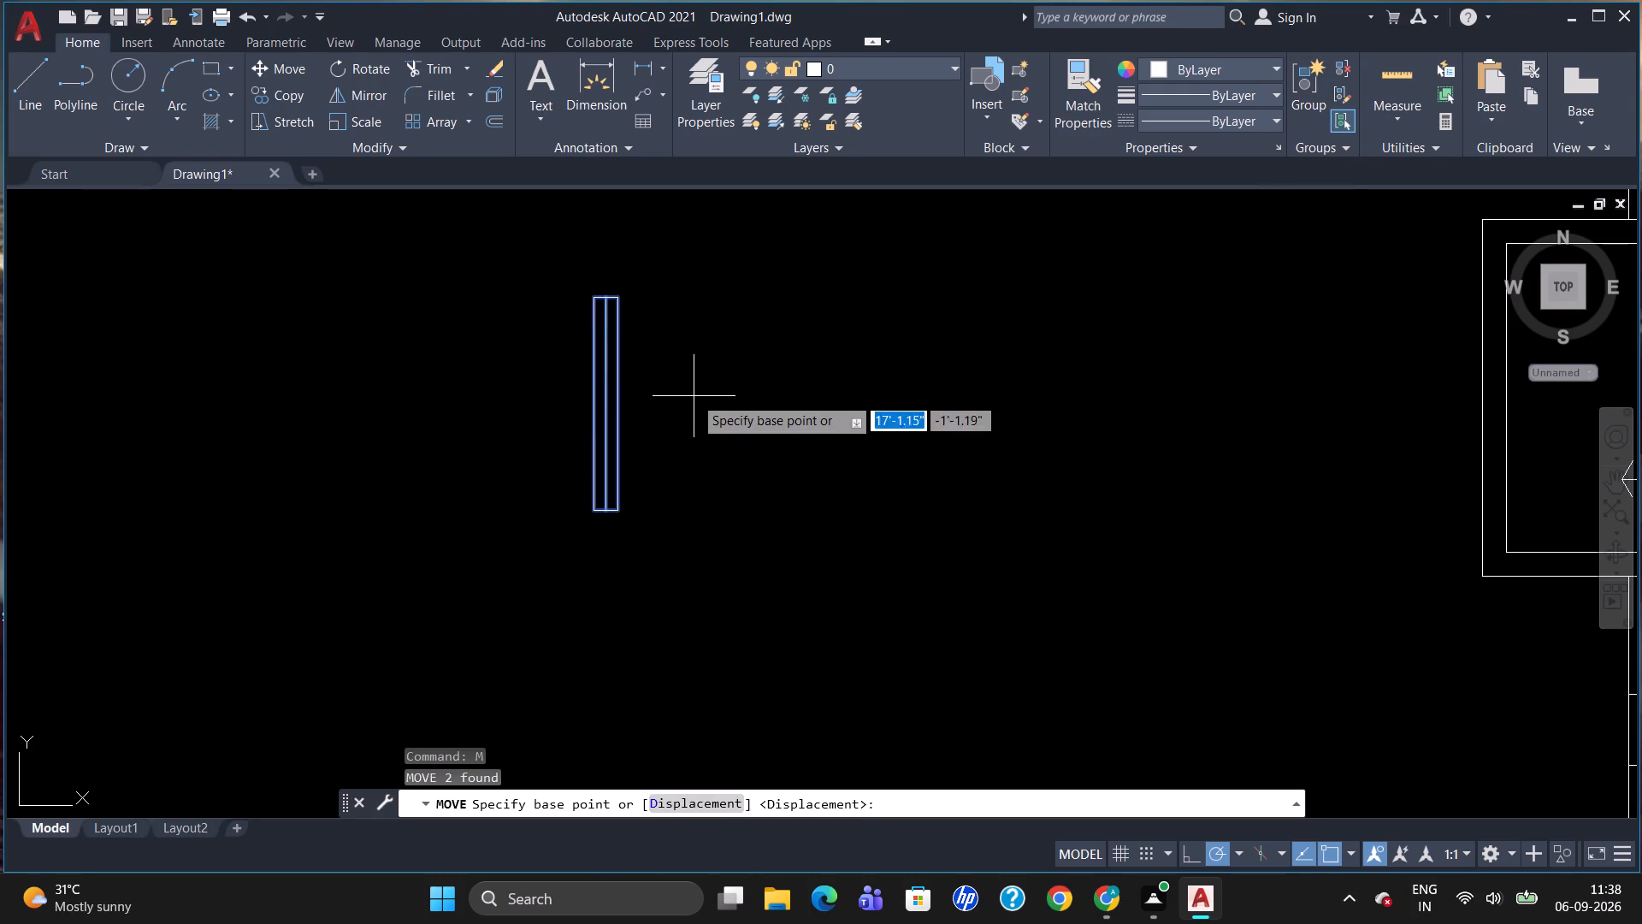
left_click_drag(614, 287, 622, 293)
scroll(936, 302, "down", 2)
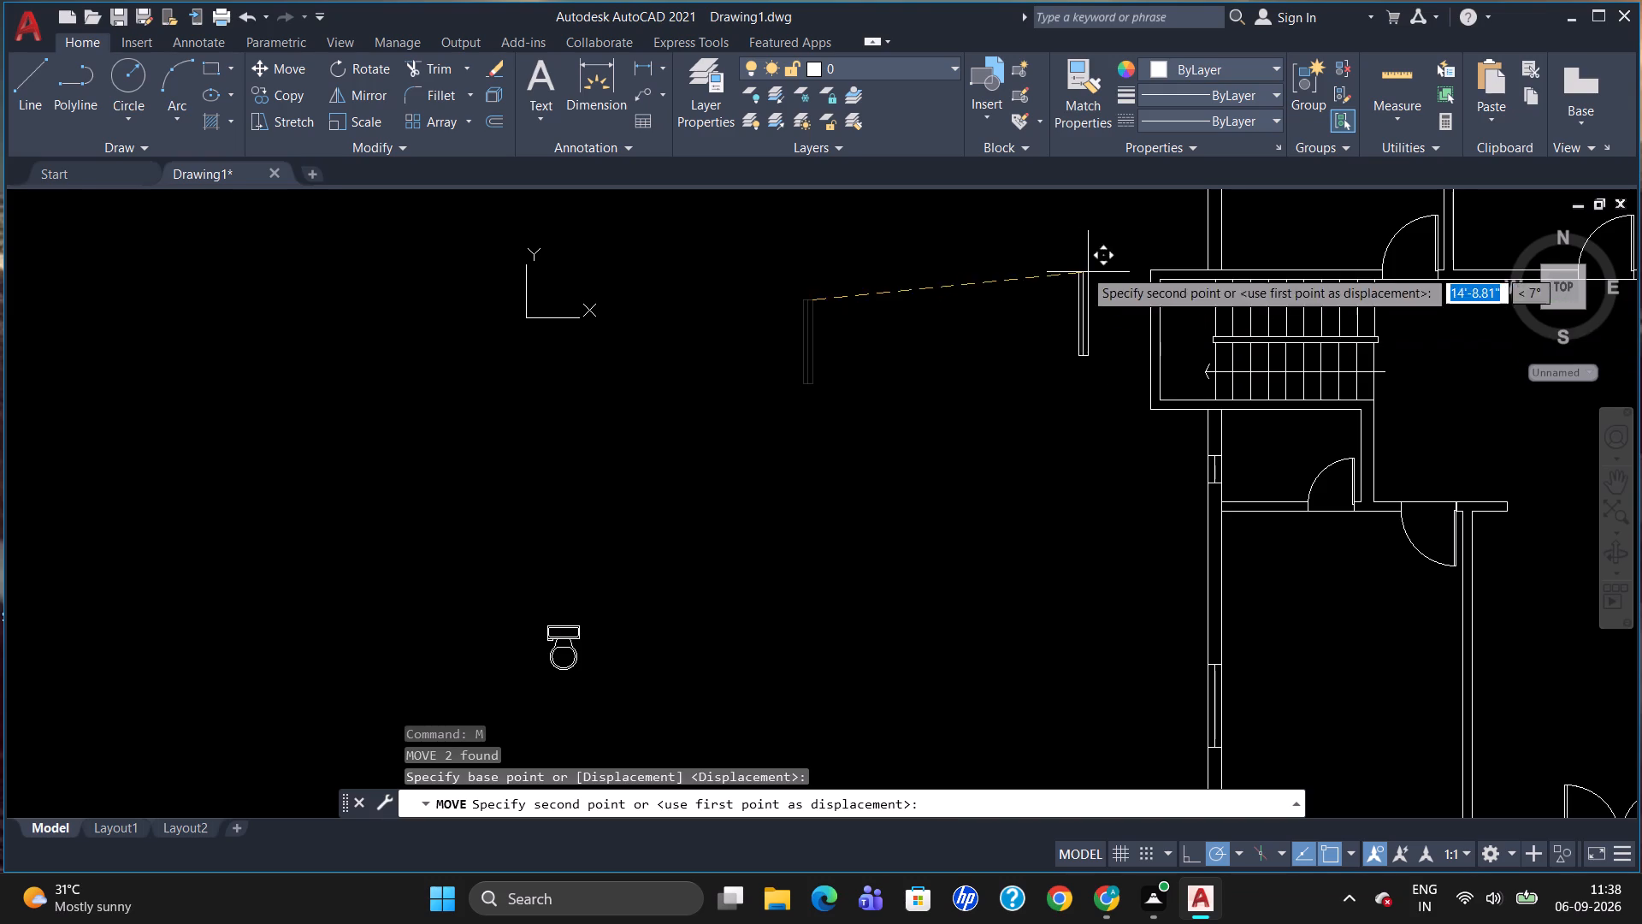
scroll(1153, 292, "up", 4)
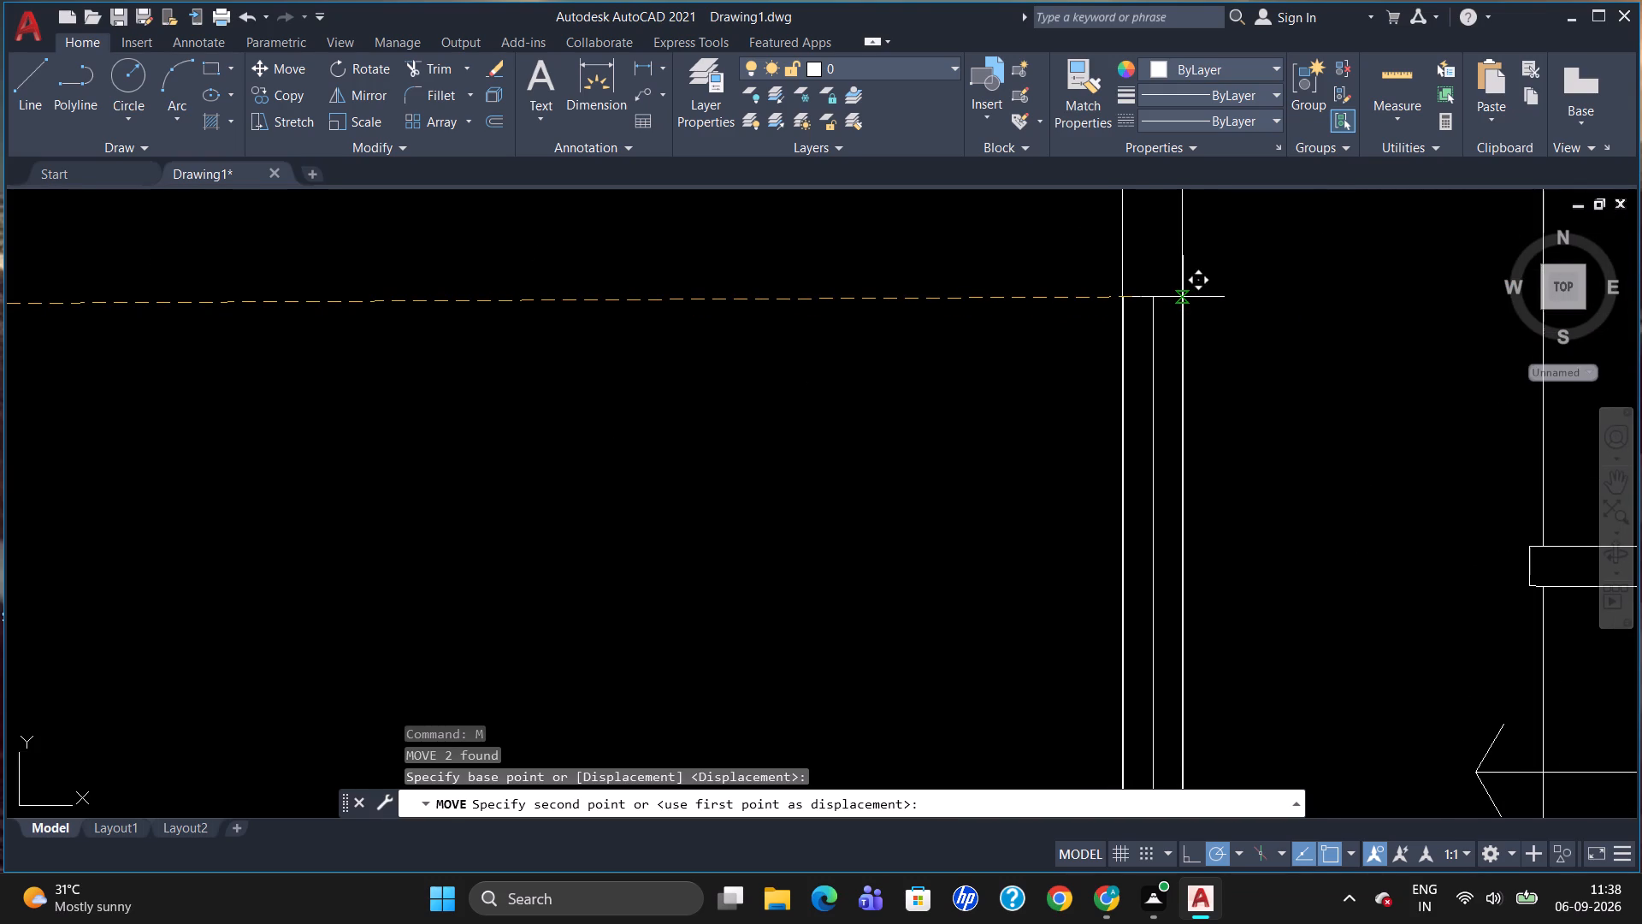
left_click(1183, 297)
scroll(866, 269, "down", 3)
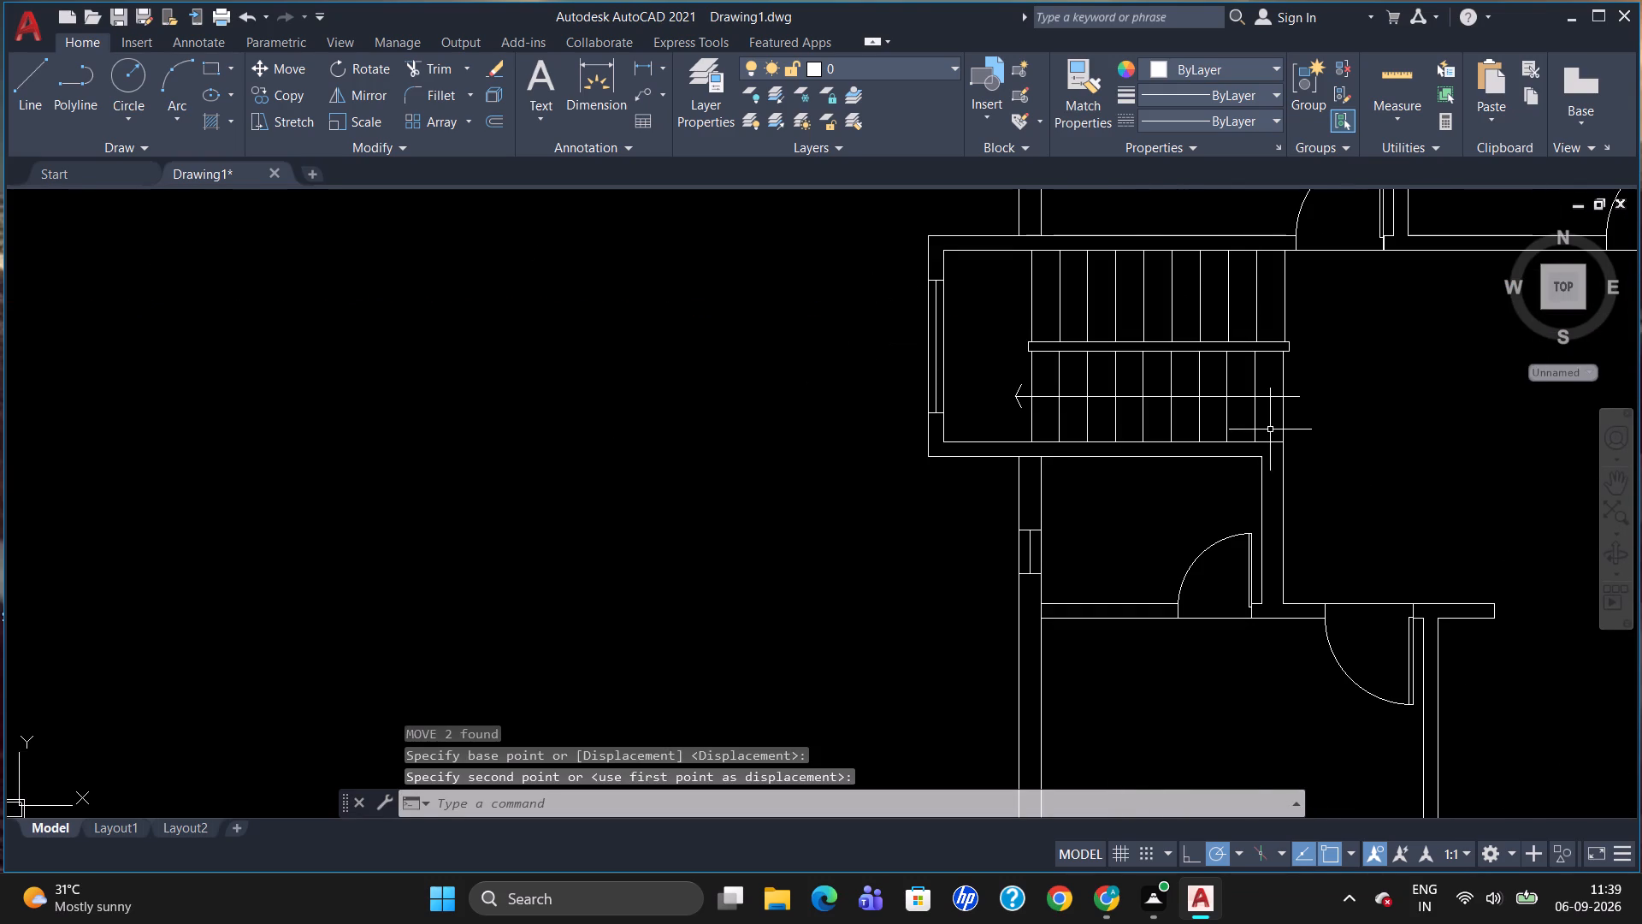
Rotate the toilet block outside the plan by 90° about its tank corner so the bowl faces east.
scroll(1080, 485, "down", 1)
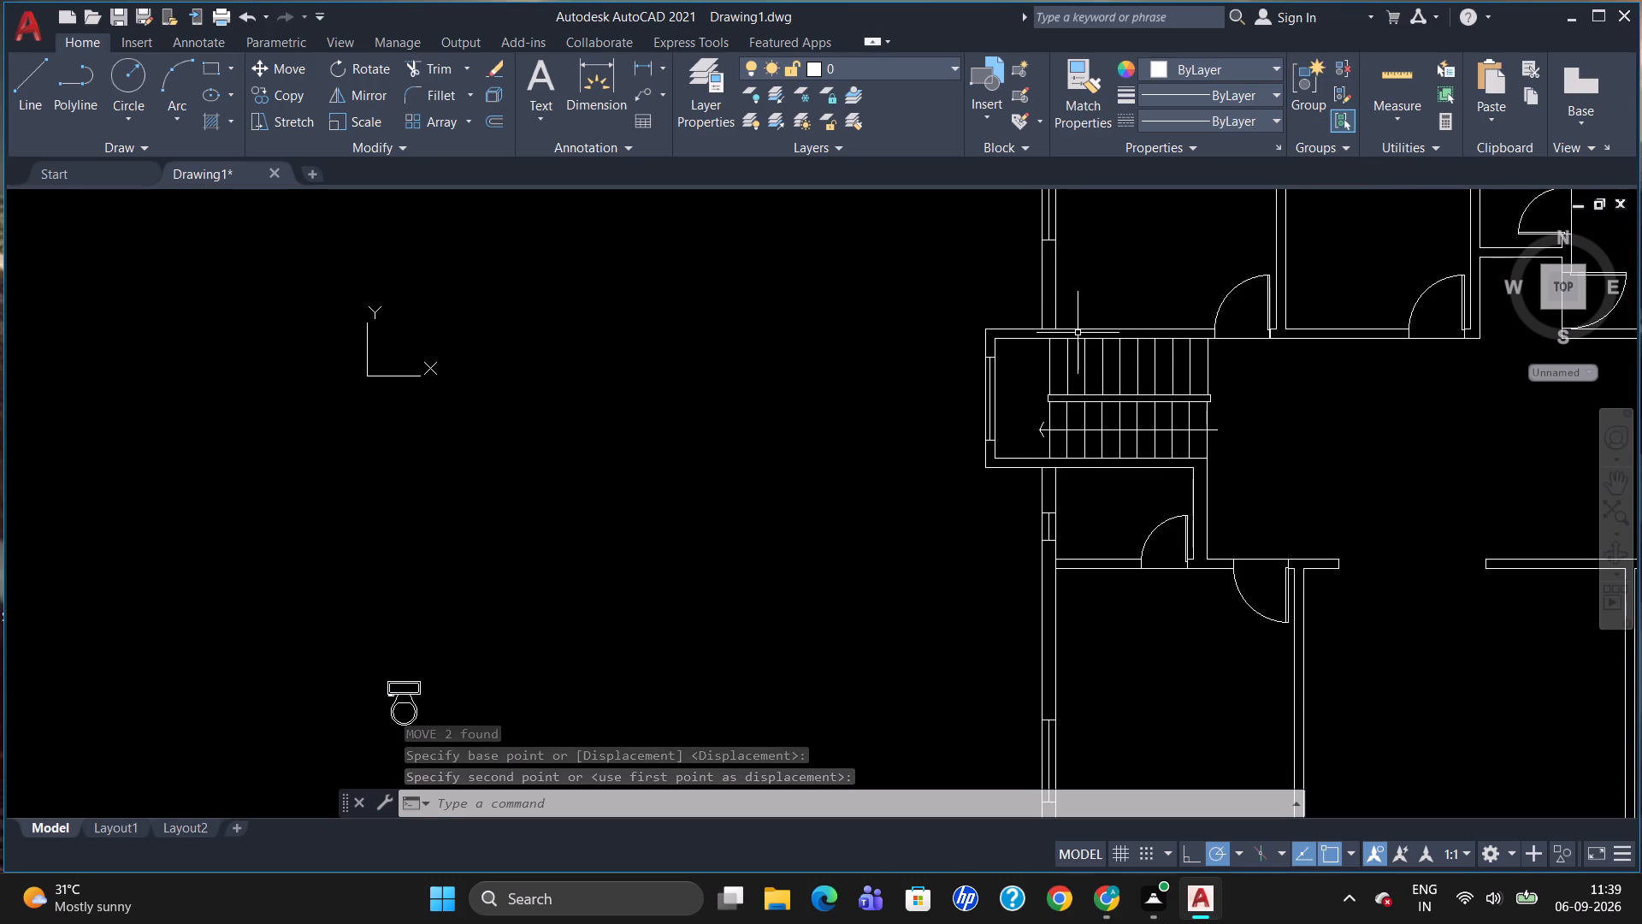
scroll(1073, 376, "down", 1)
scroll(1284, 518, "up", 2)
scroll(877, 499, "down", 1)
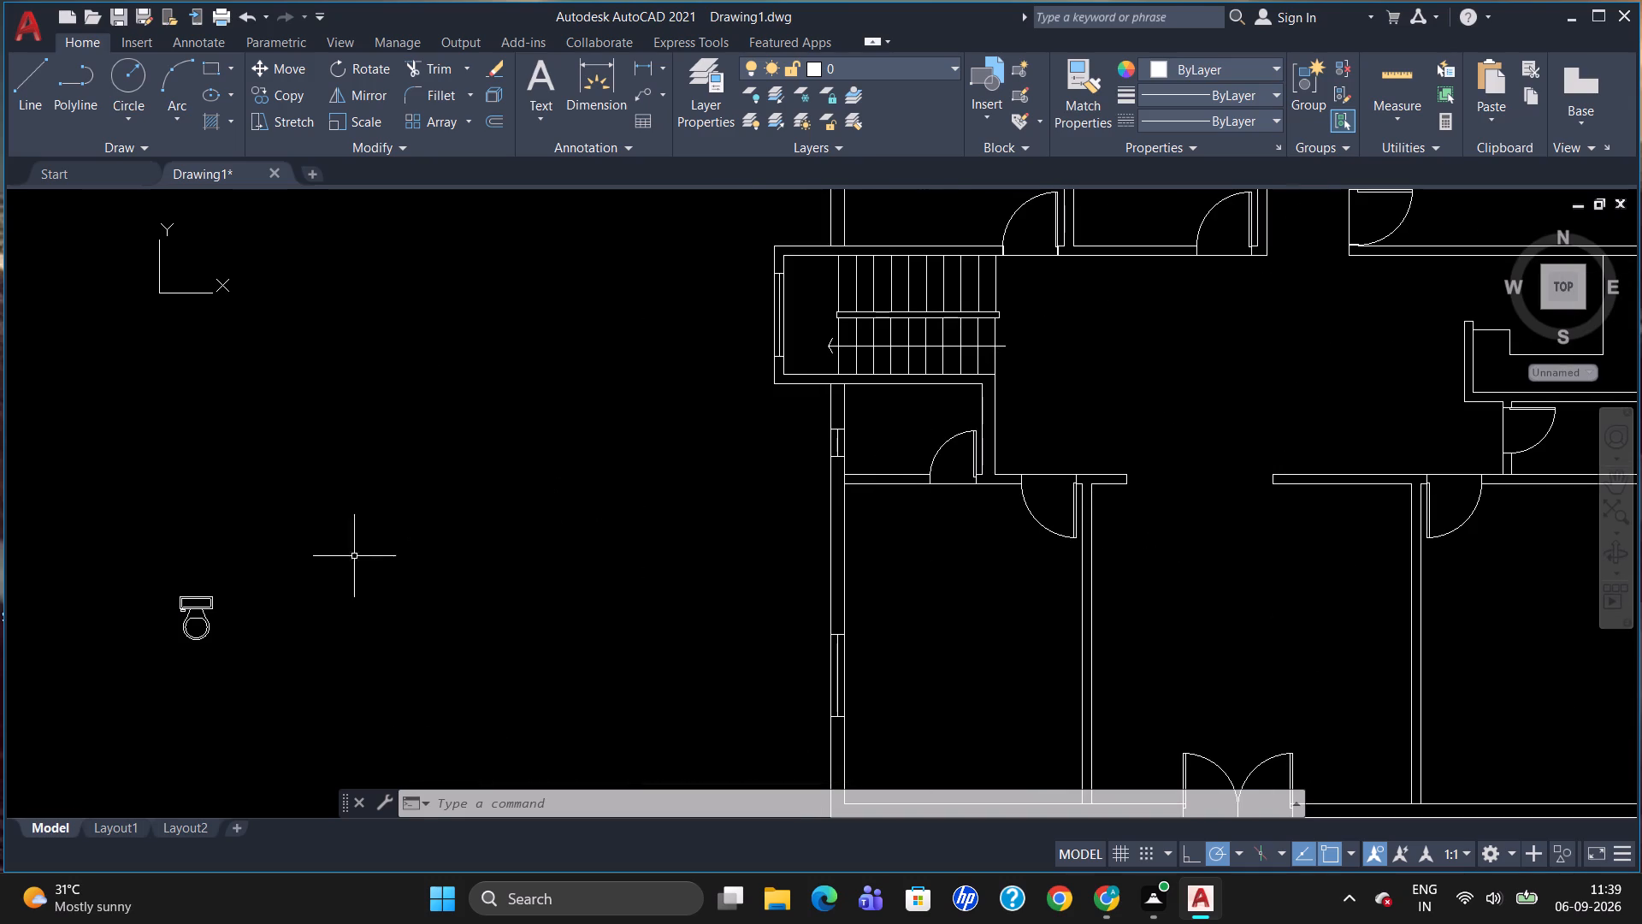
left_click(182, 606)
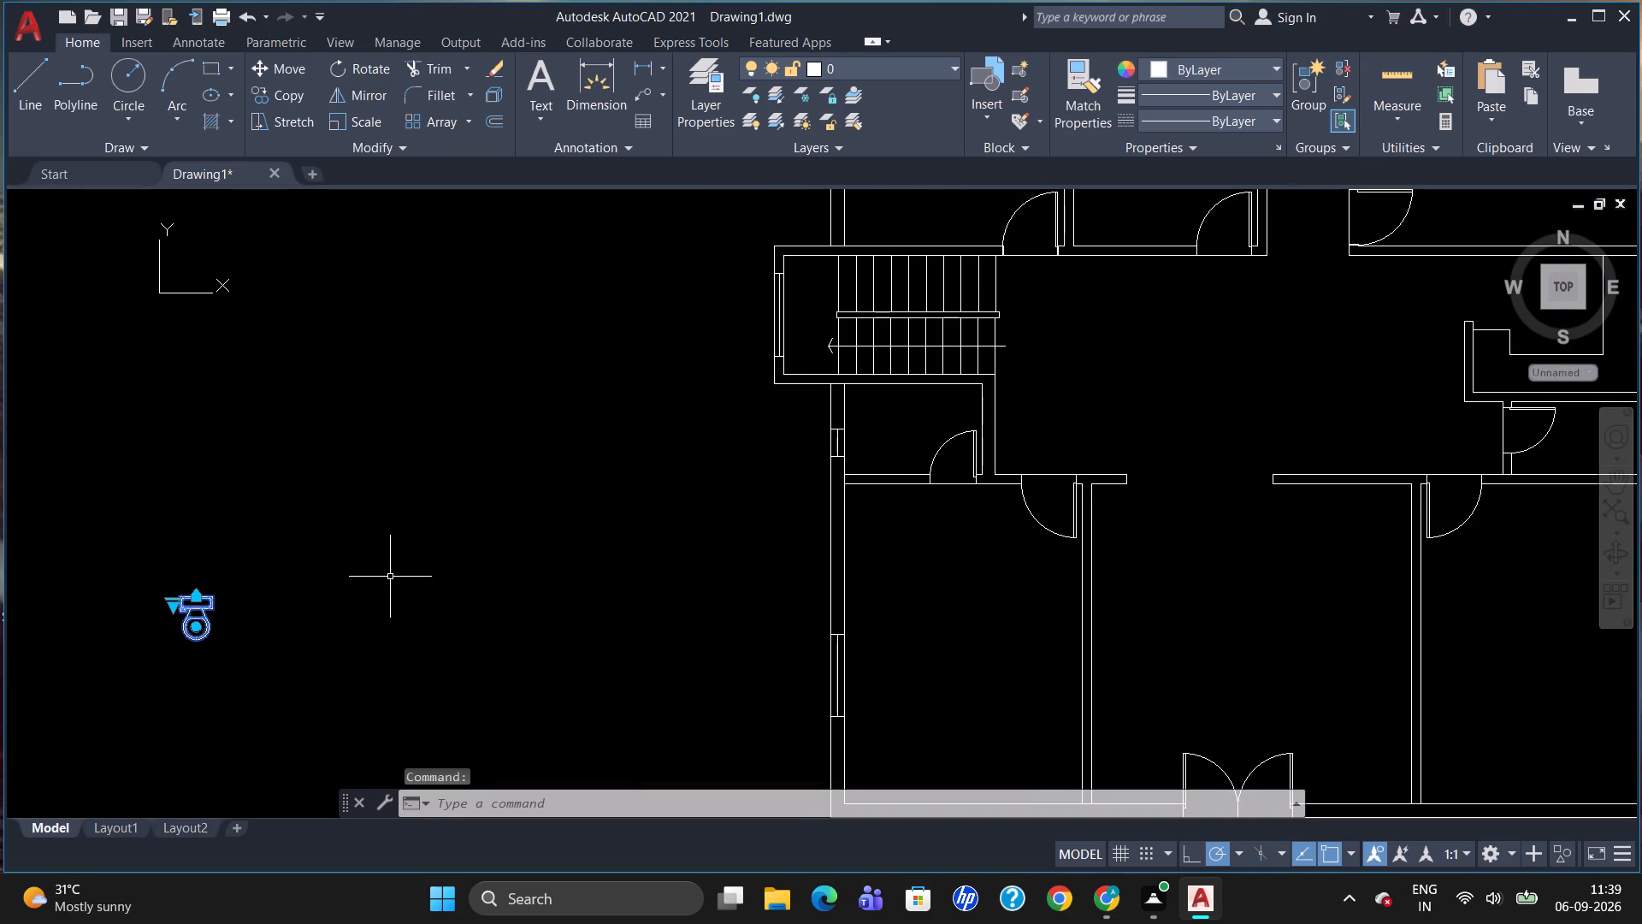
type("RO")
key("Return")
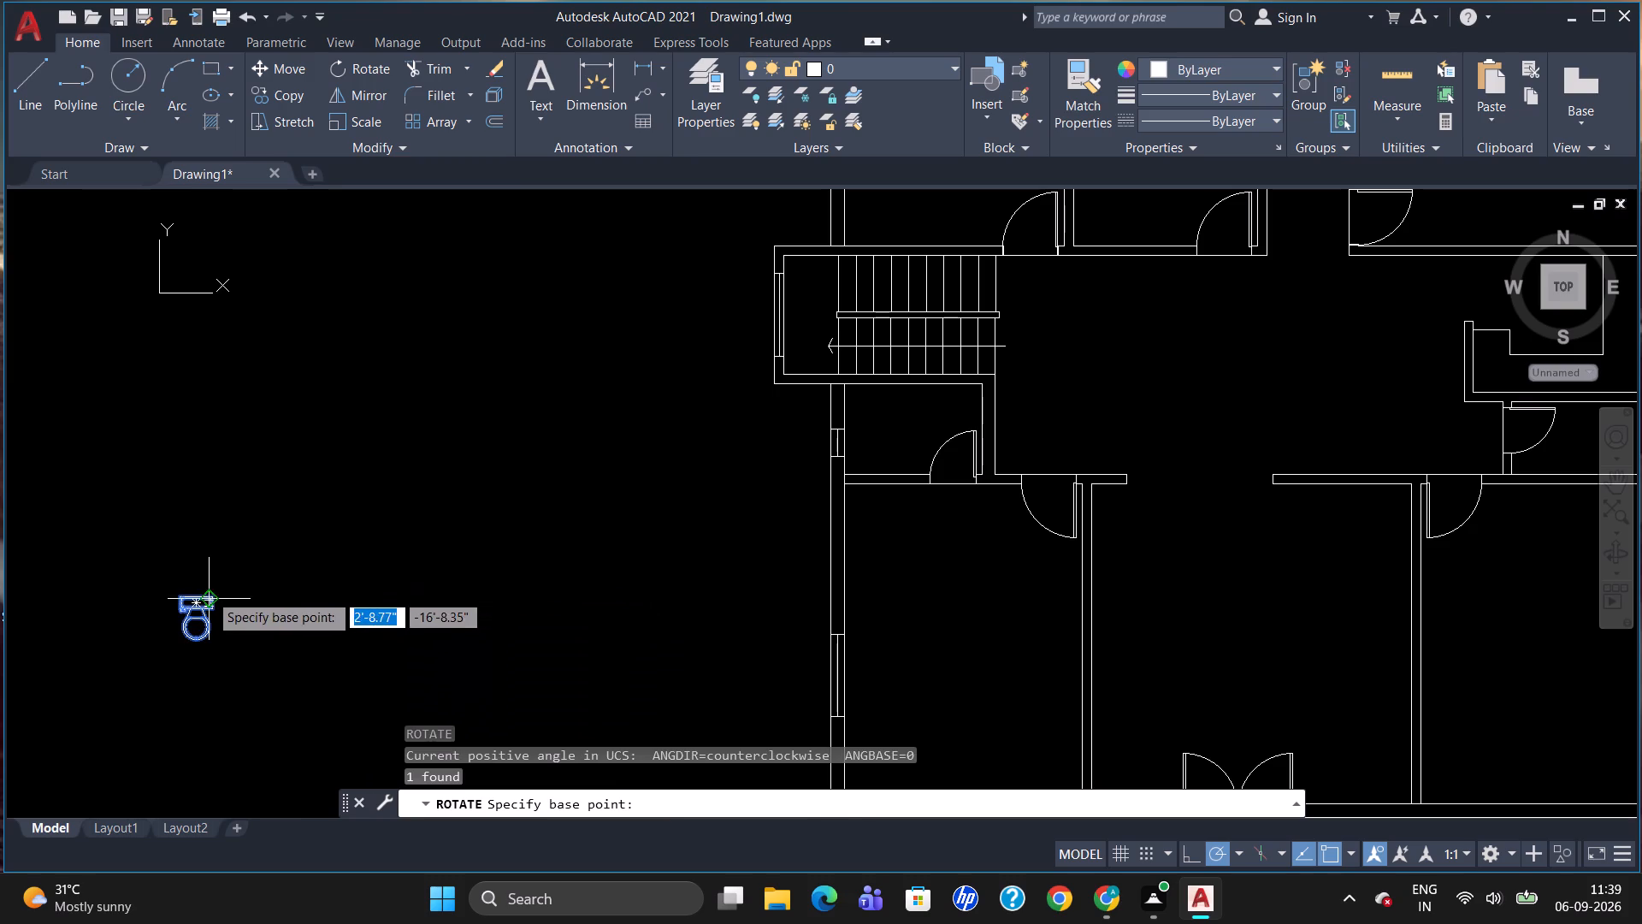
left_click(209, 593)
left_click(203, 560)
Move the toilet by the midpoint of its tank's back to the inner wall face at the window of the bathroom below the staircase.
left_click(210, 602)
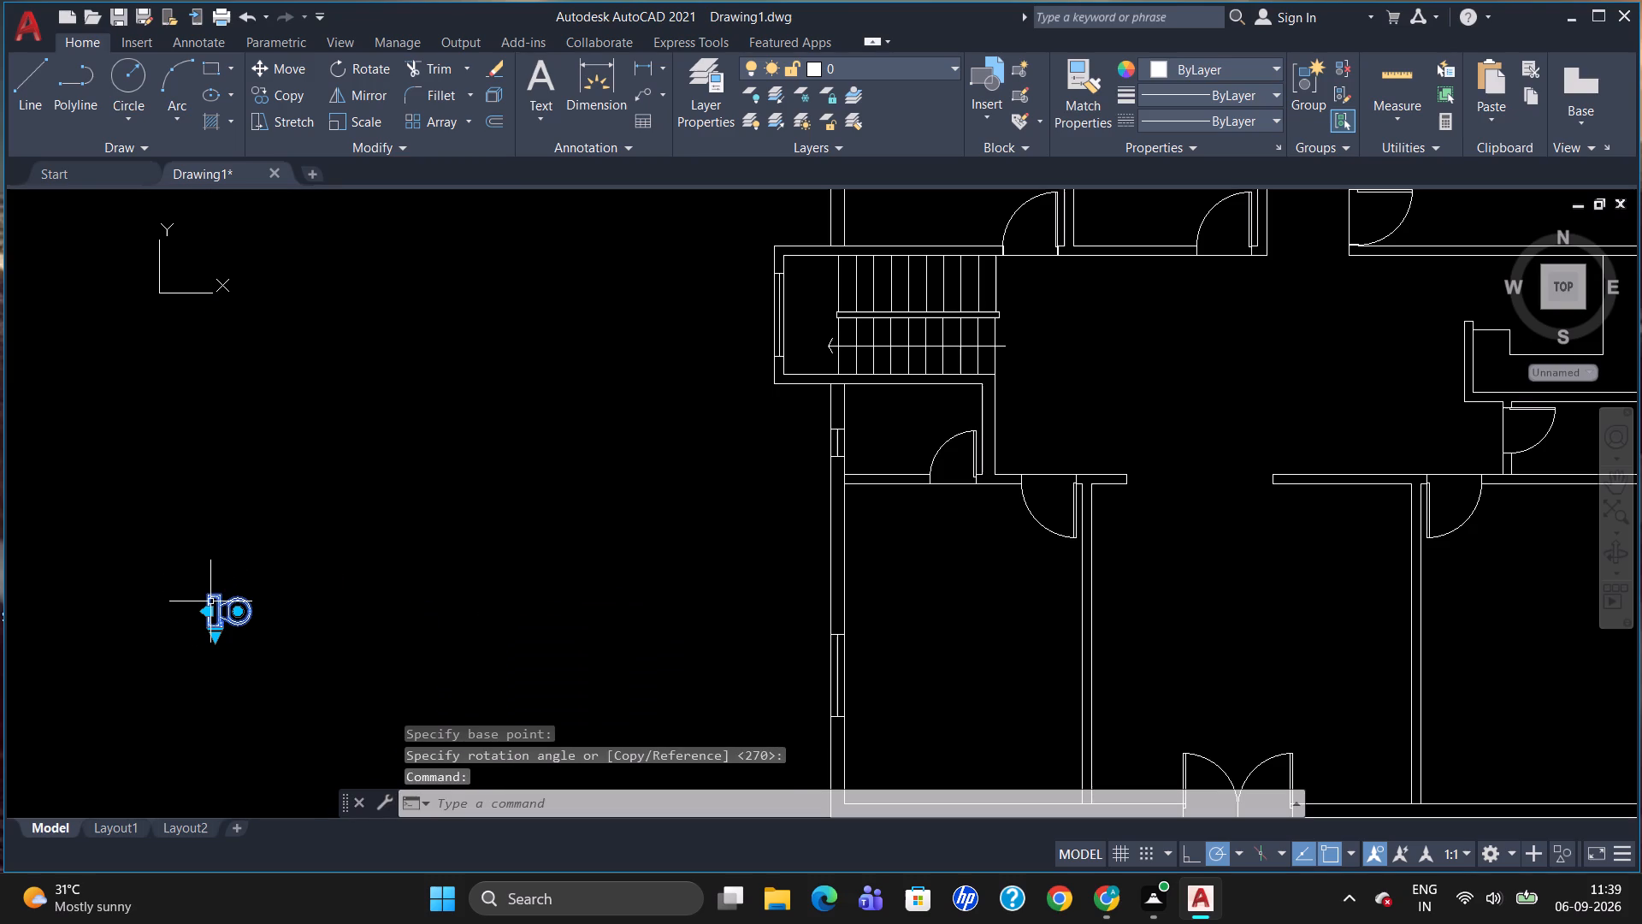
key("m")
key("Return")
left_click(205, 607)
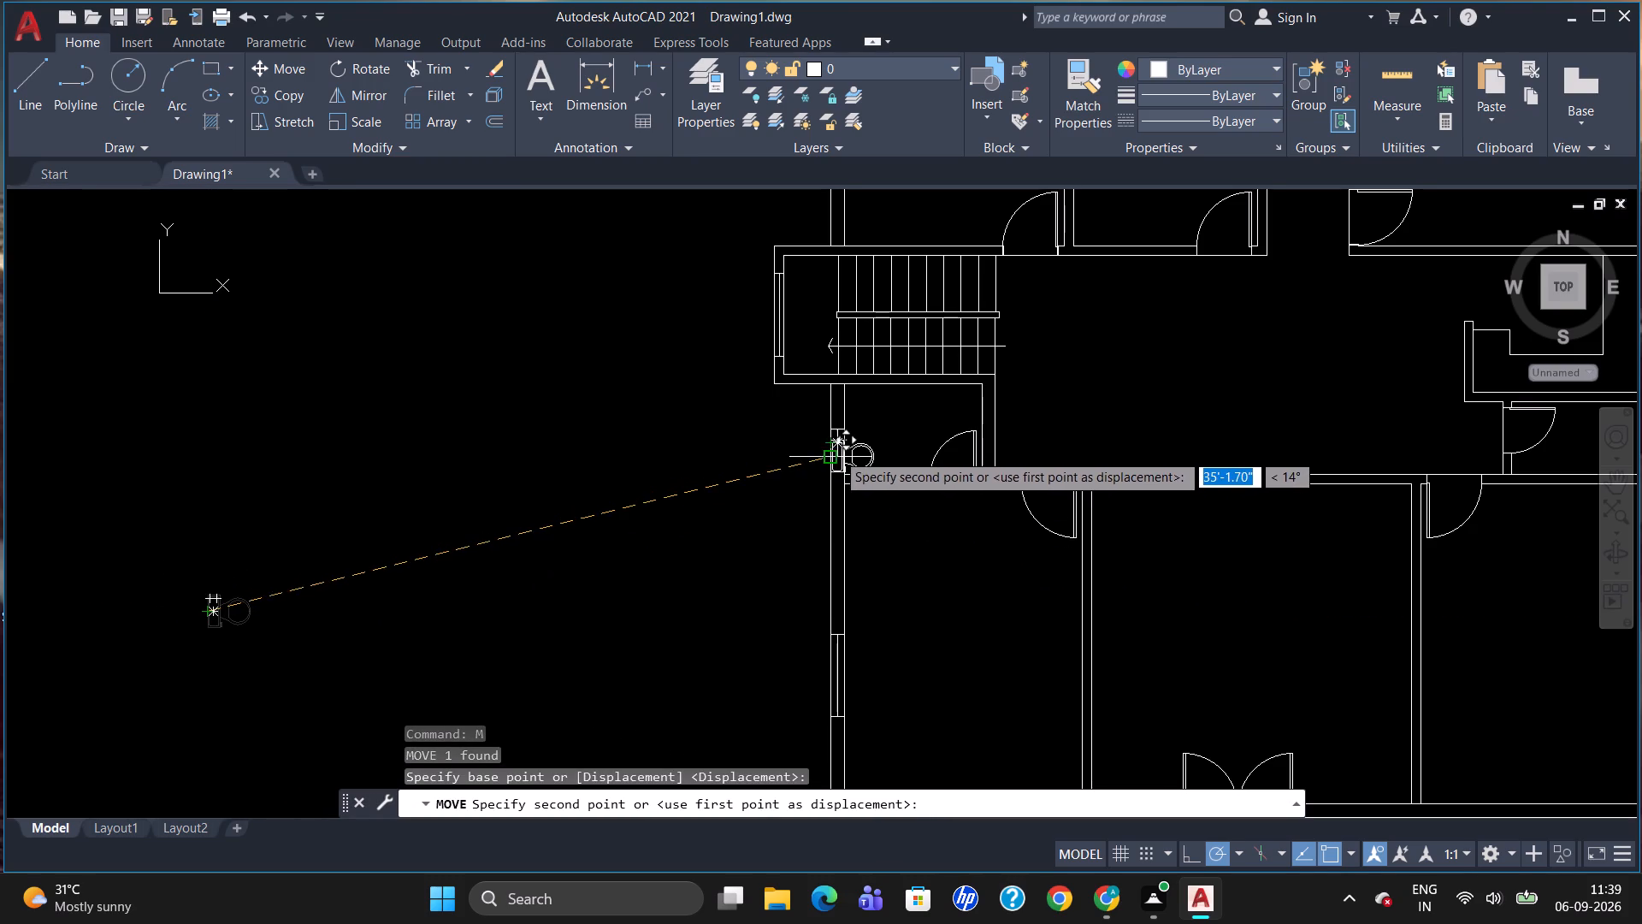
scroll(837, 453, "up", 3)
left_click(860, 413)
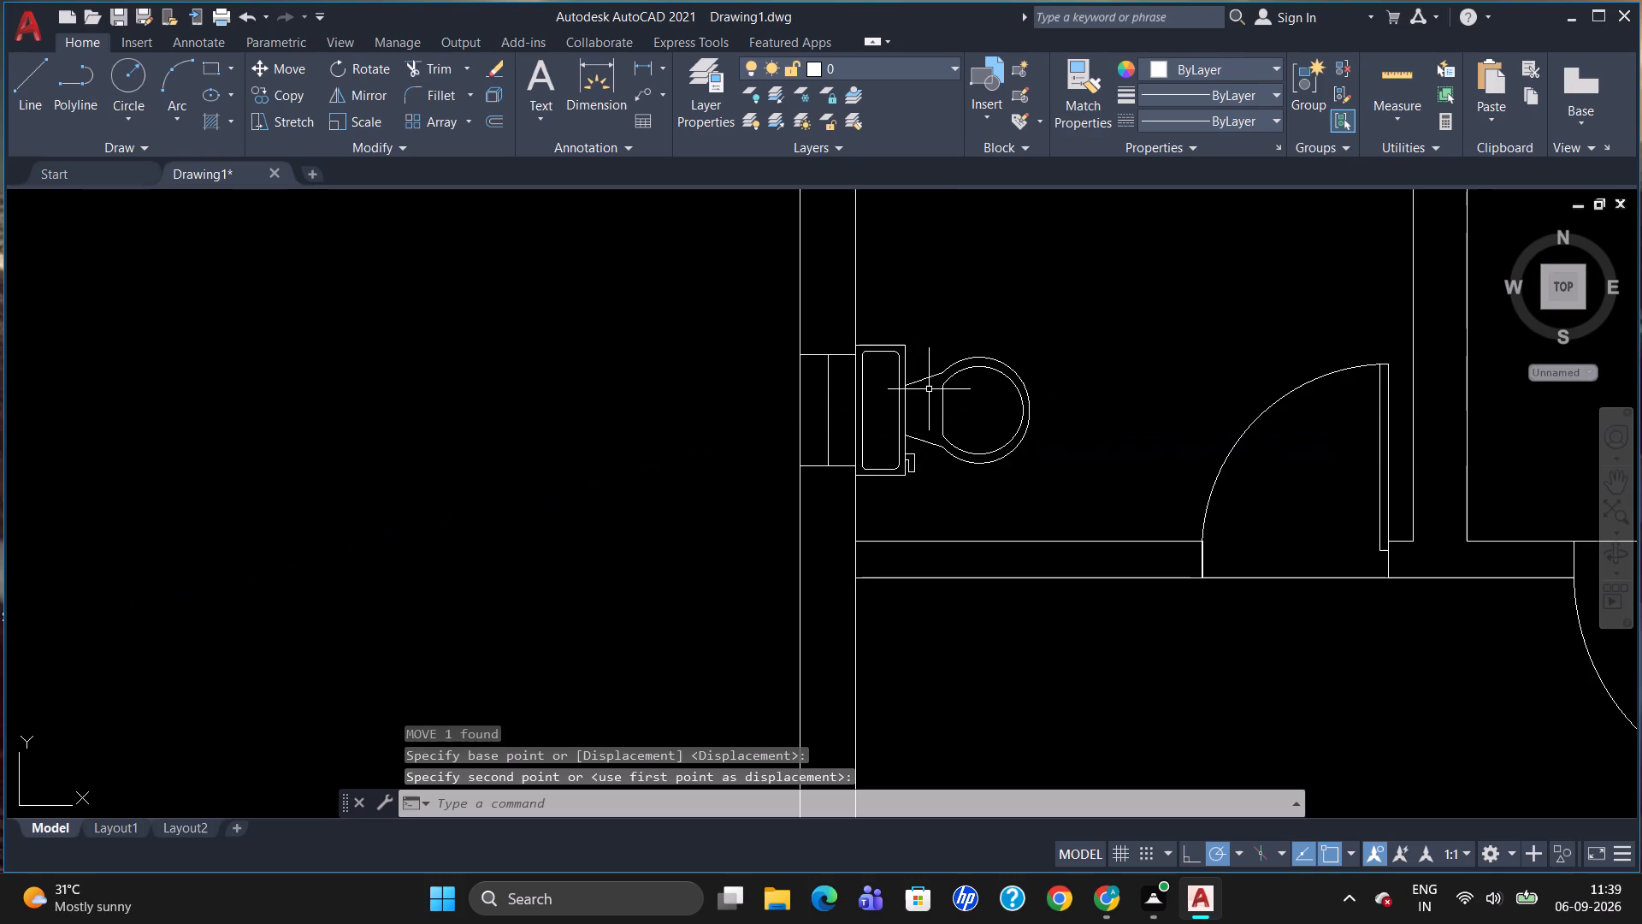
Copy the toilet from the bathroom below the staircase into the small bathroom on the north wall.
scroll(930, 391, "down", 4)
left_click(933, 407)
type("CI")
key("BackSpace")
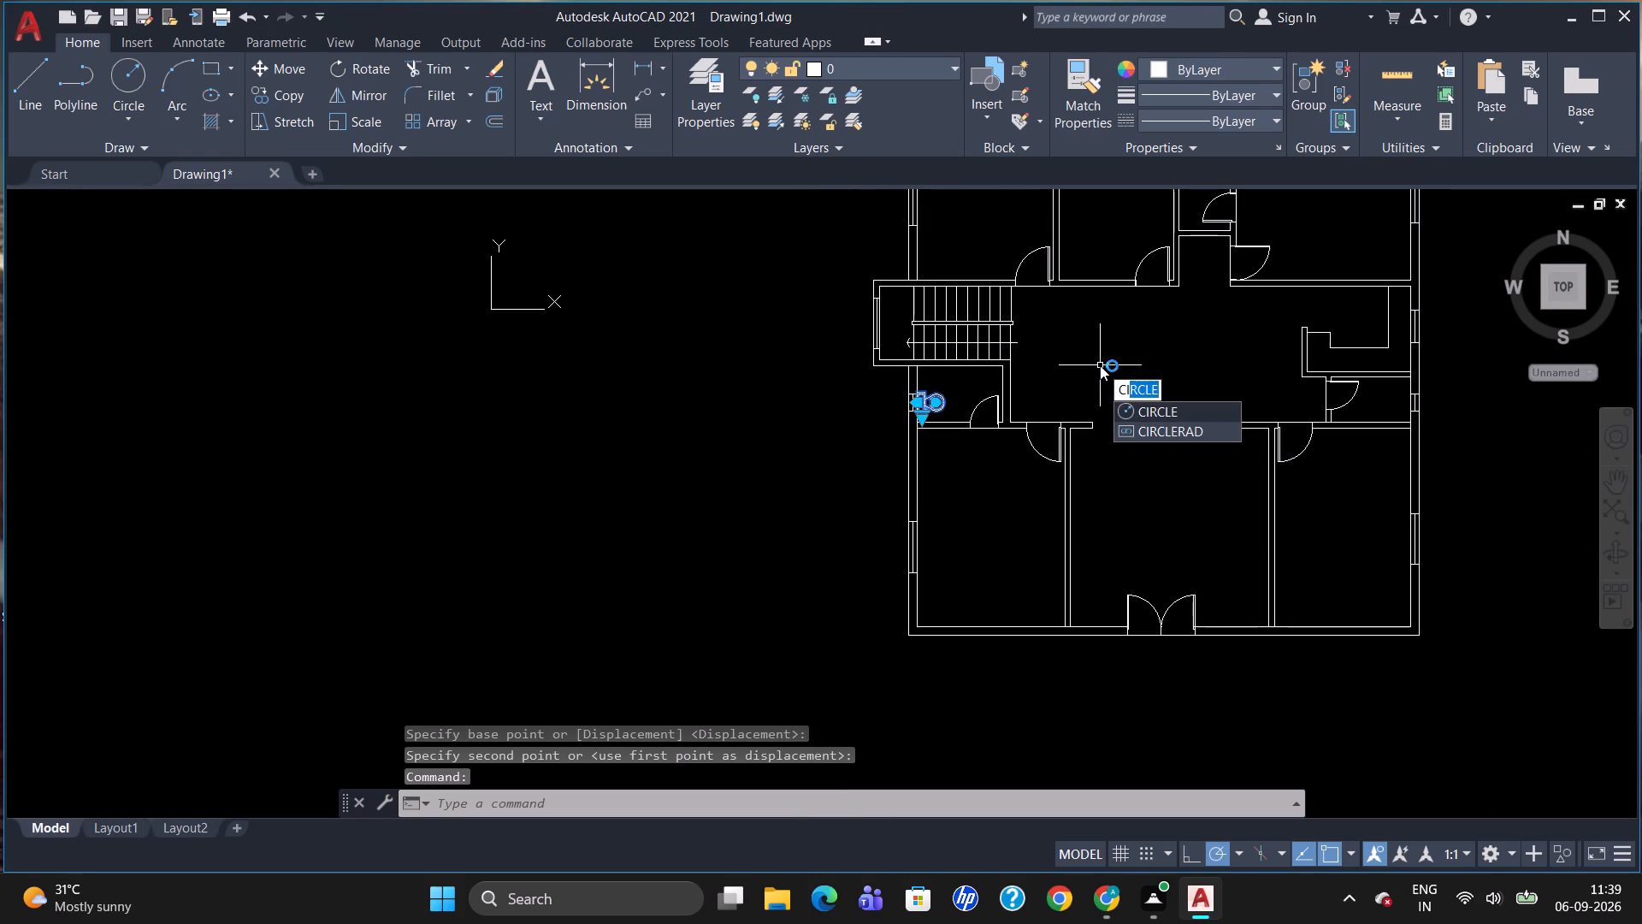
key("BackSpace")
key("o")
key("Return")
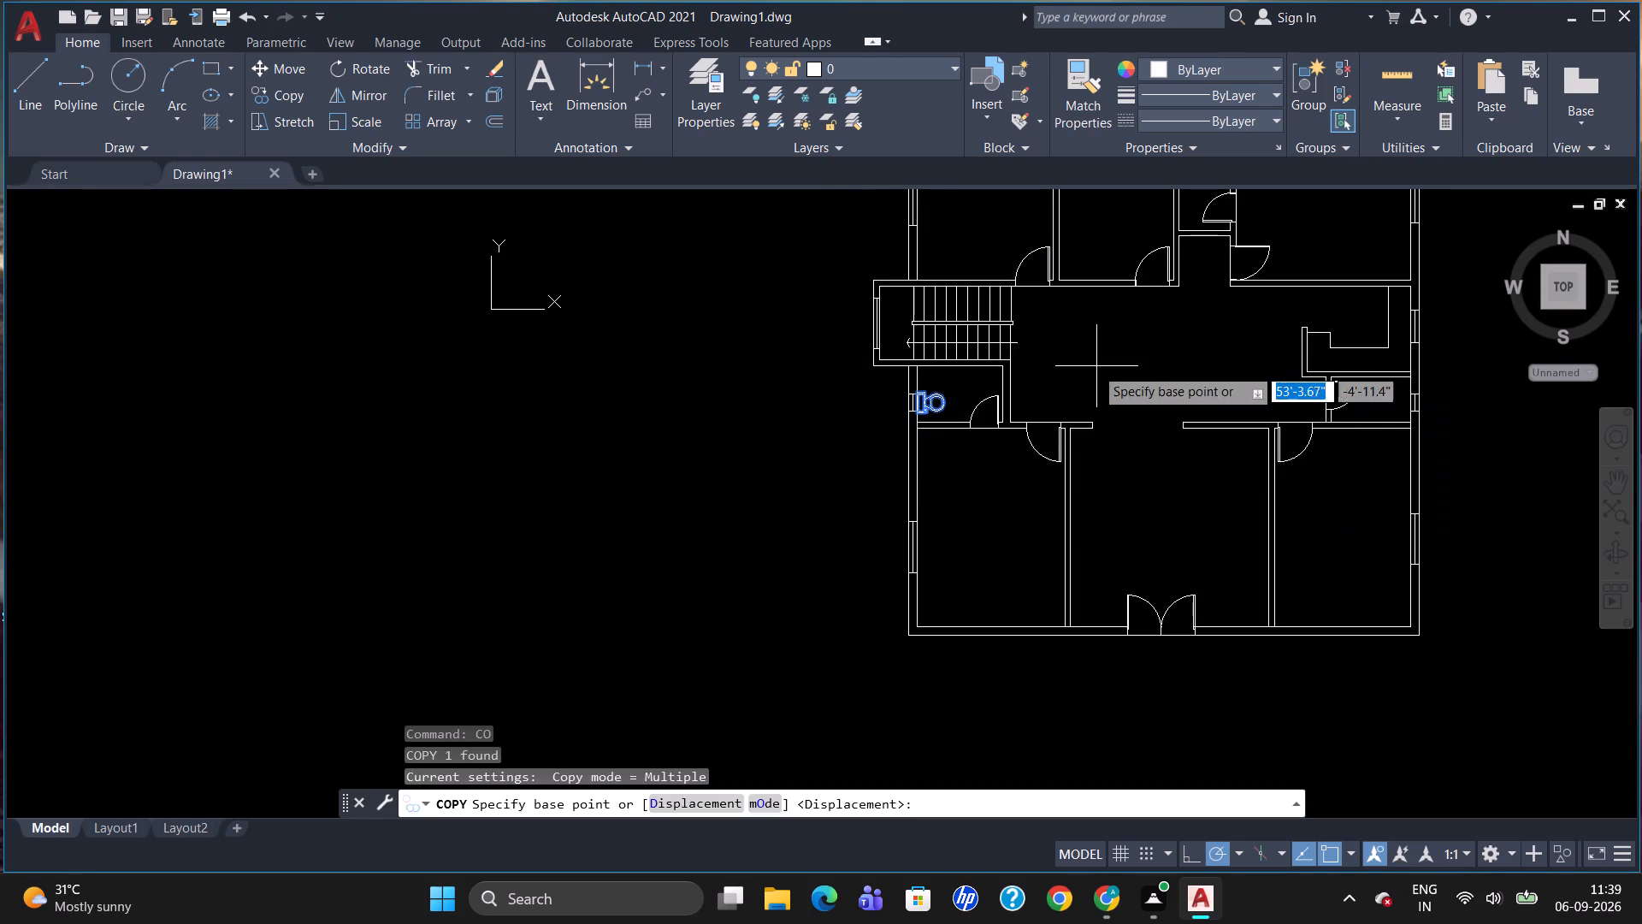
left_click_drag(945, 409, 954, 406)
scroll(1078, 348, "down", 3)
scroll(1117, 282, "up", 4)
left_click(1077, 424)
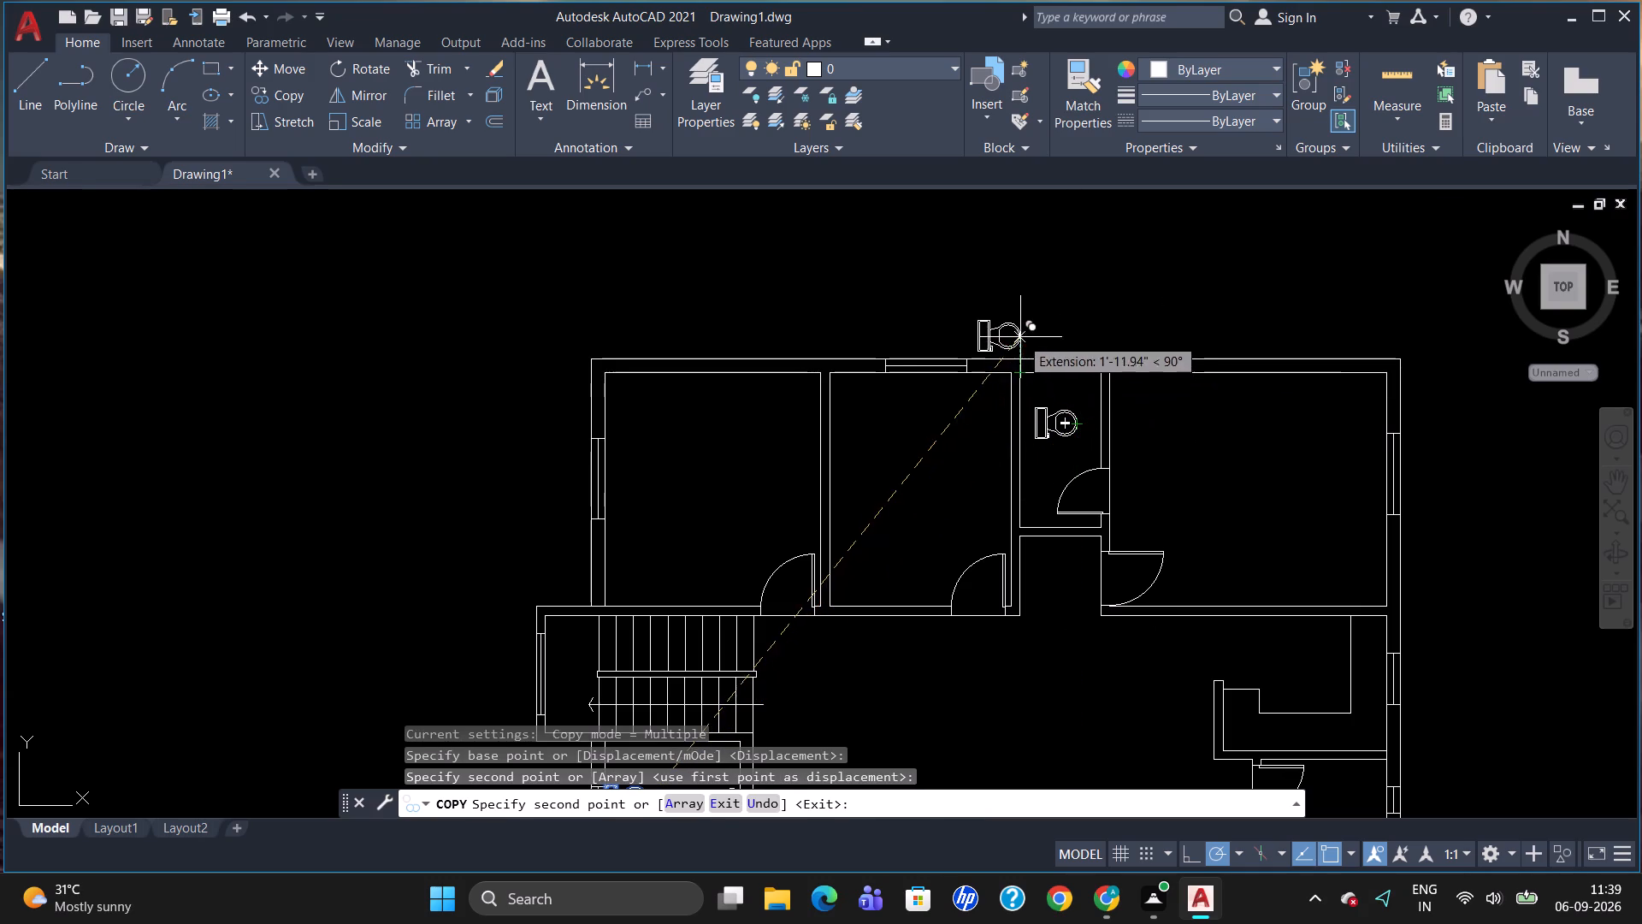
Place another copy of the toilet in the small bathroom beside the east exterior wall.
scroll(996, 311, "down", 2)
scroll(1134, 500, "up", 3)
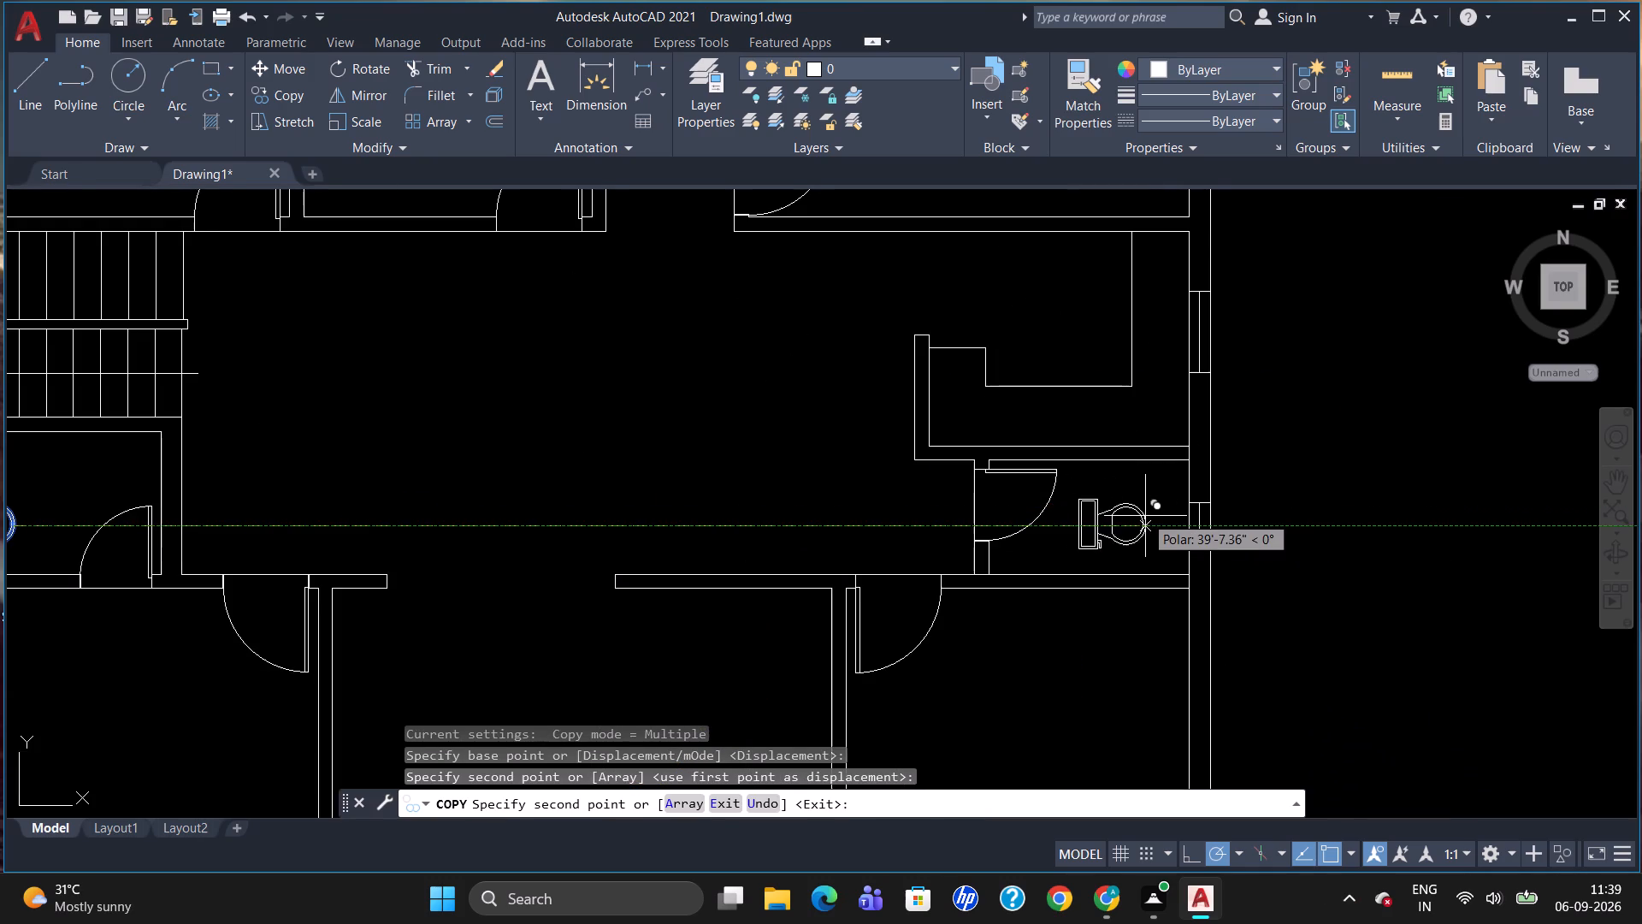
left_click(1147, 516)
key("Escape")
Move the north bathroom's toilet by its tank's lower back corner against the room's west wall.
scroll(1123, 530, "down", 2)
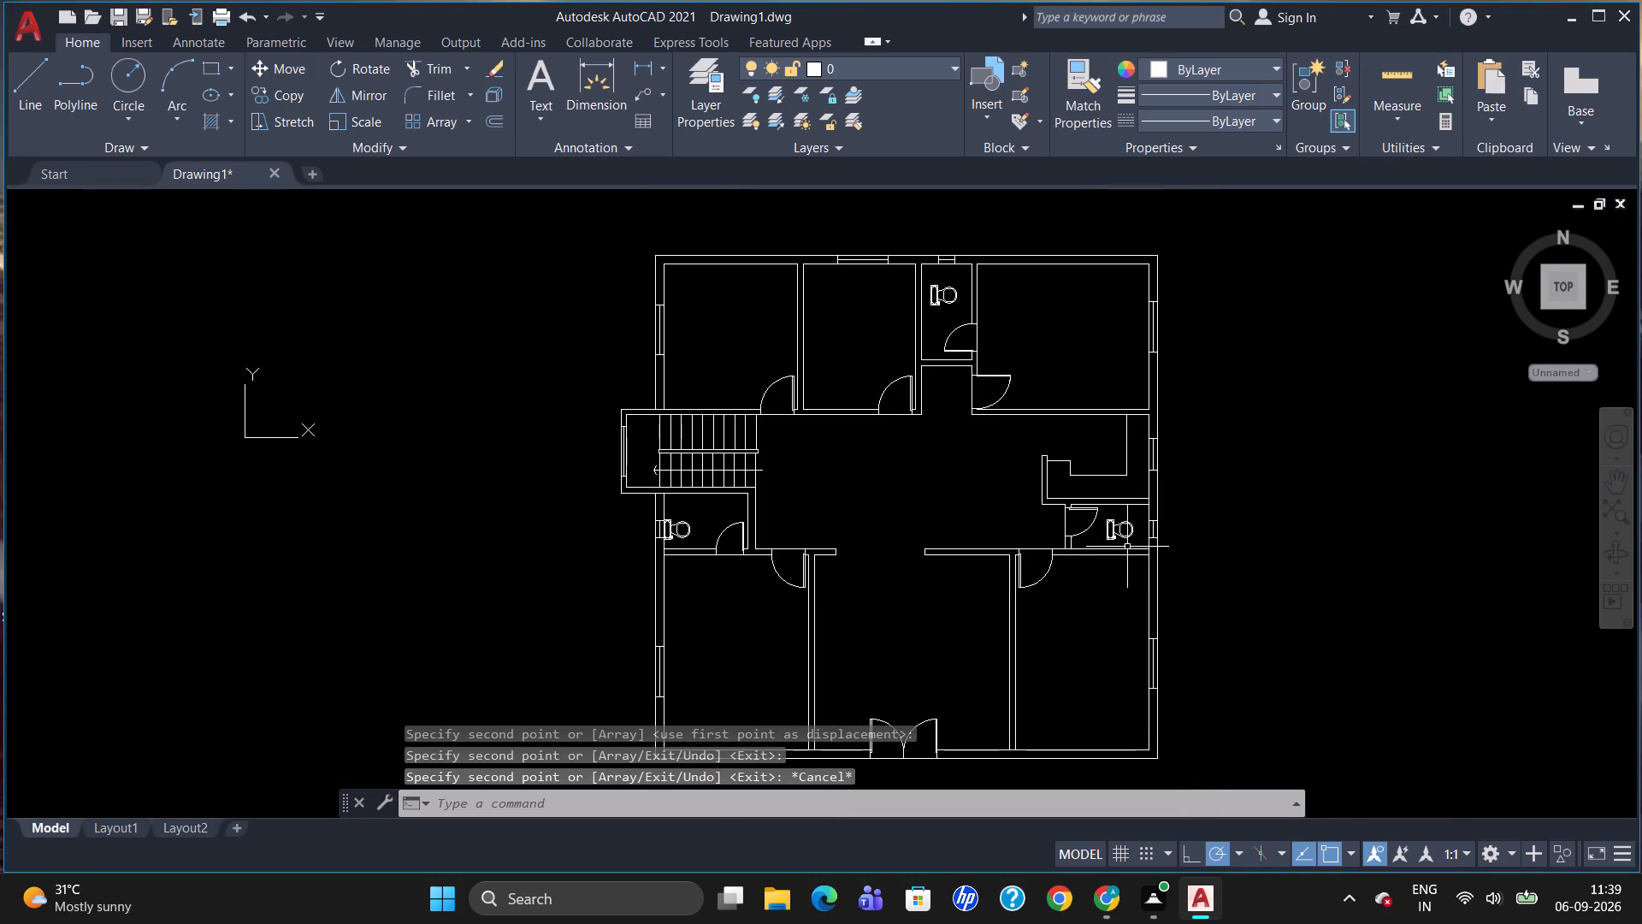
scroll(941, 263, "up", 2)
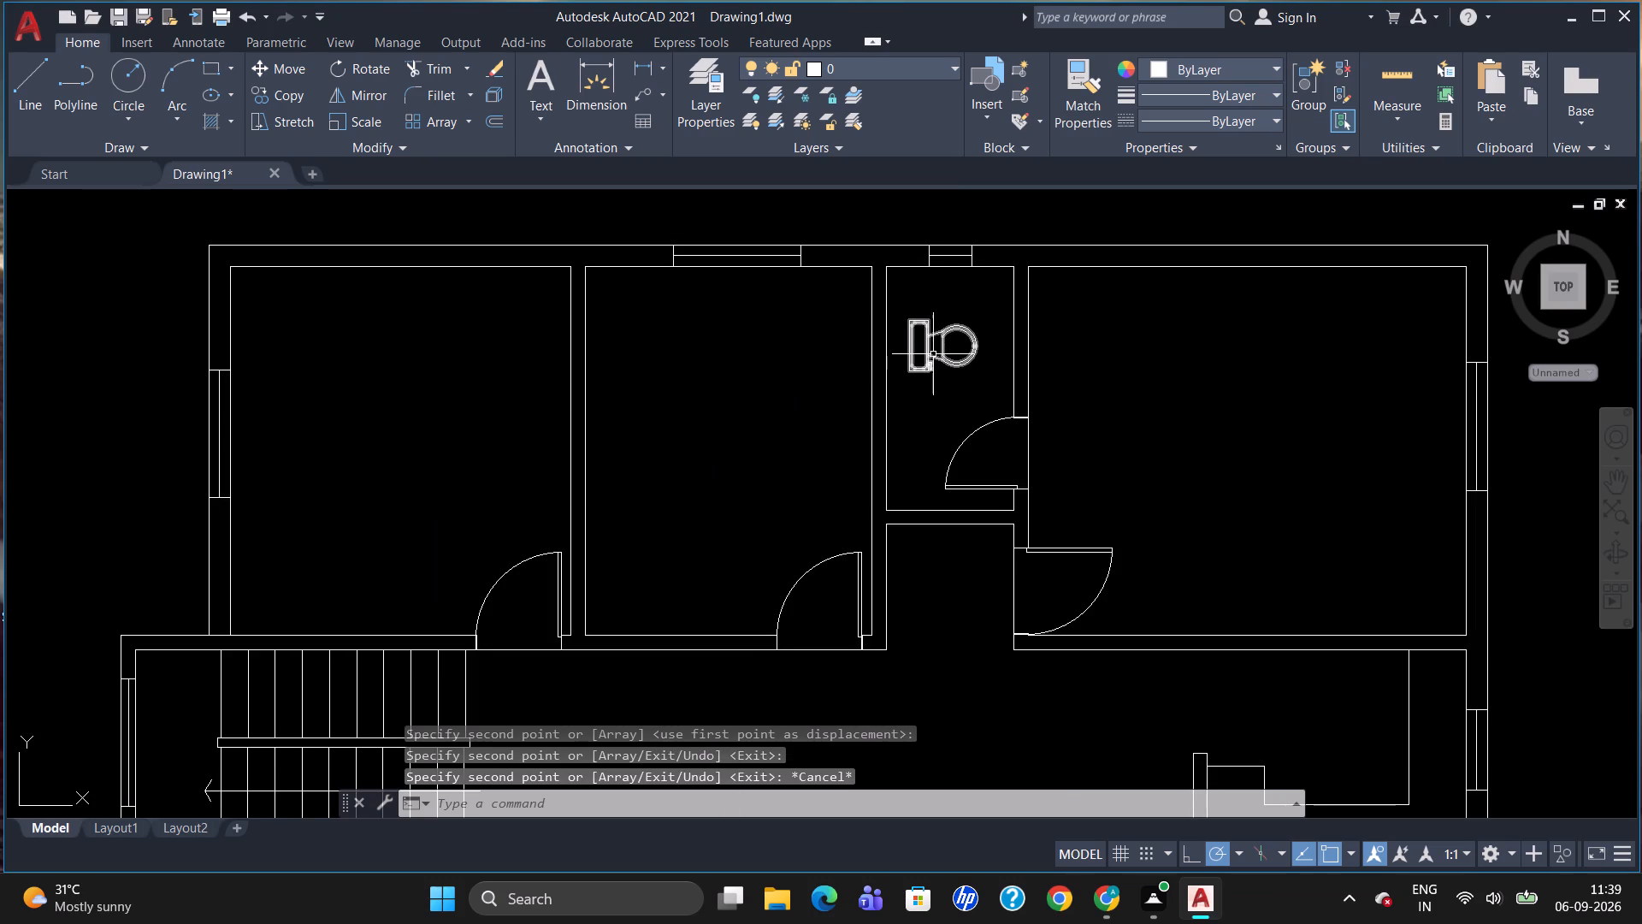
left_click(933, 356)
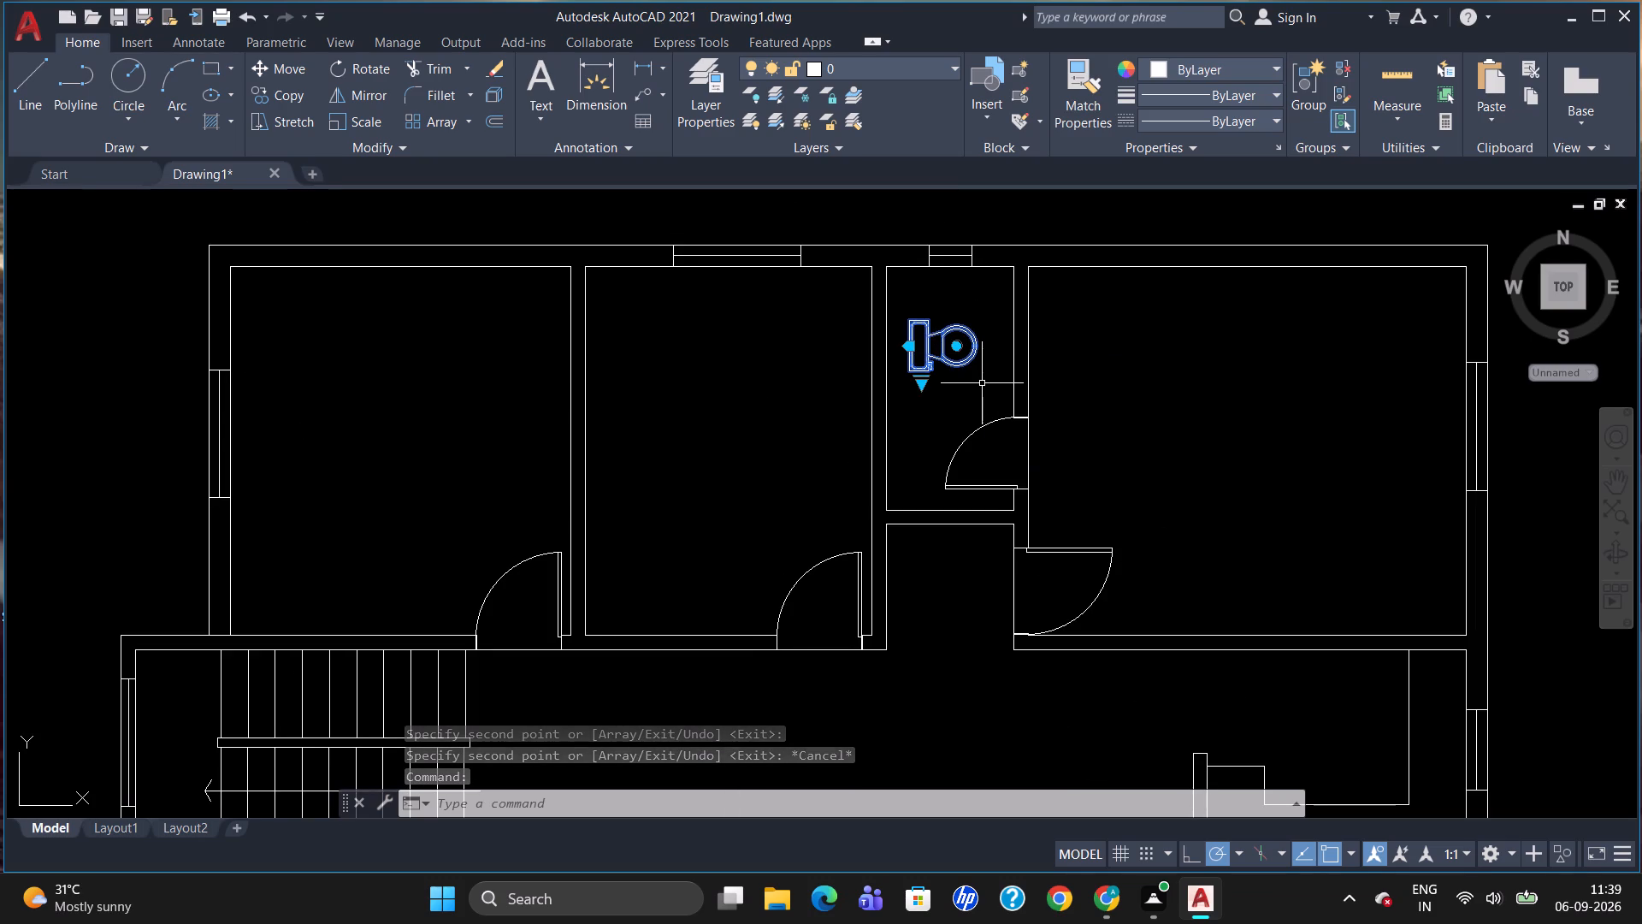
key("m")
key("Return")
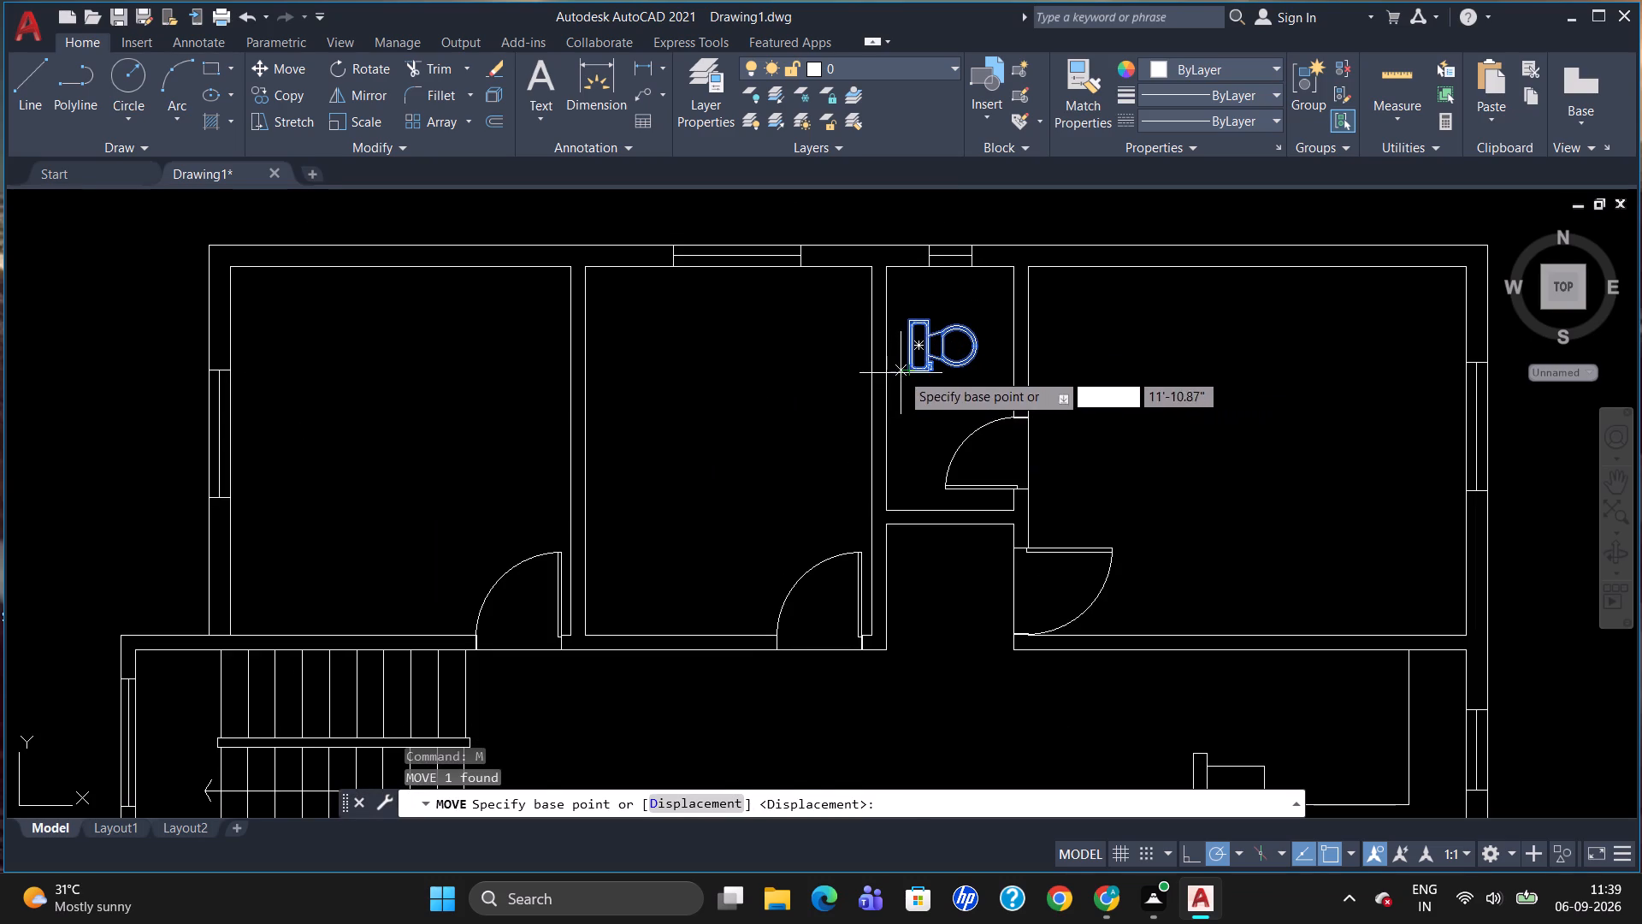
left_click(902, 371)
scroll(887, 408, "up", 1)
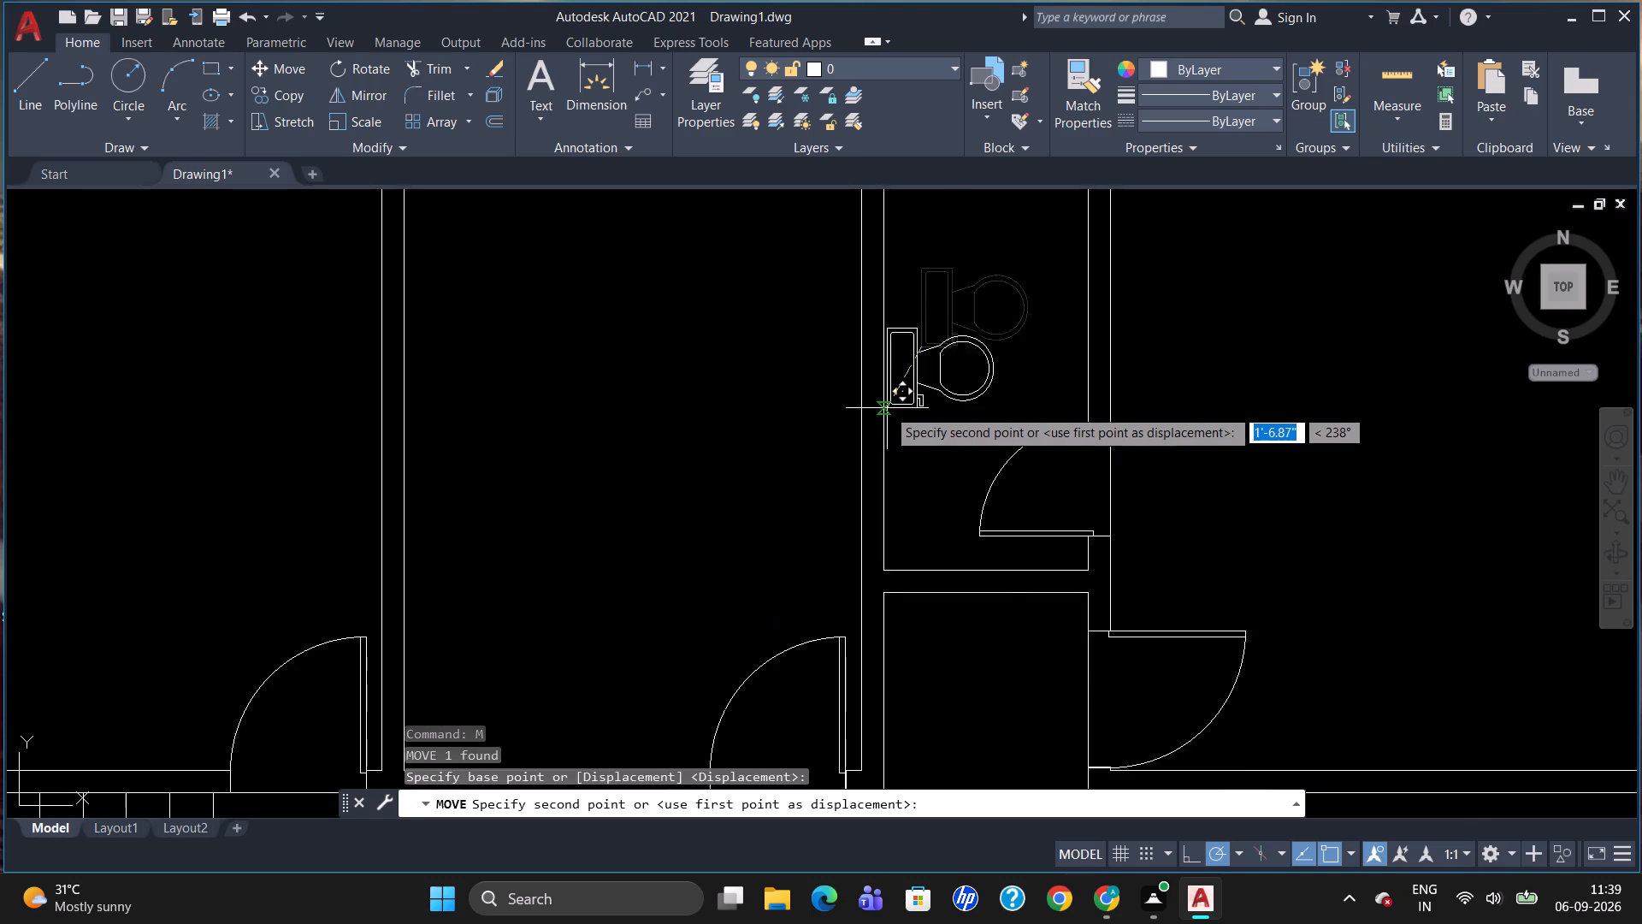
scroll(887, 408, "up", 1)
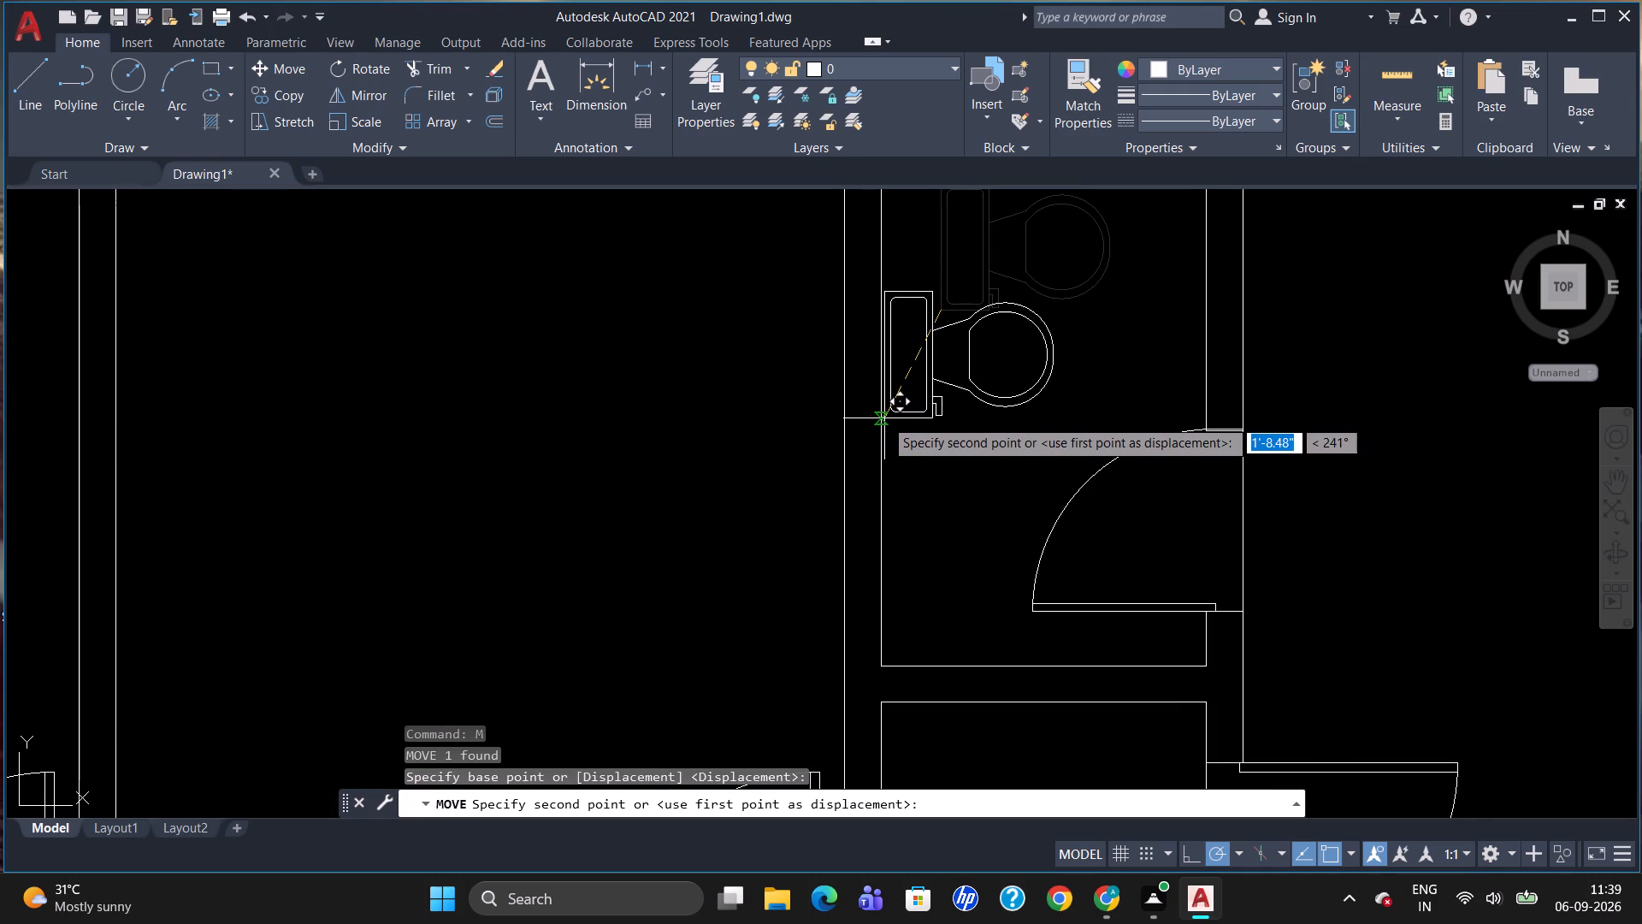
left_click(882, 419)
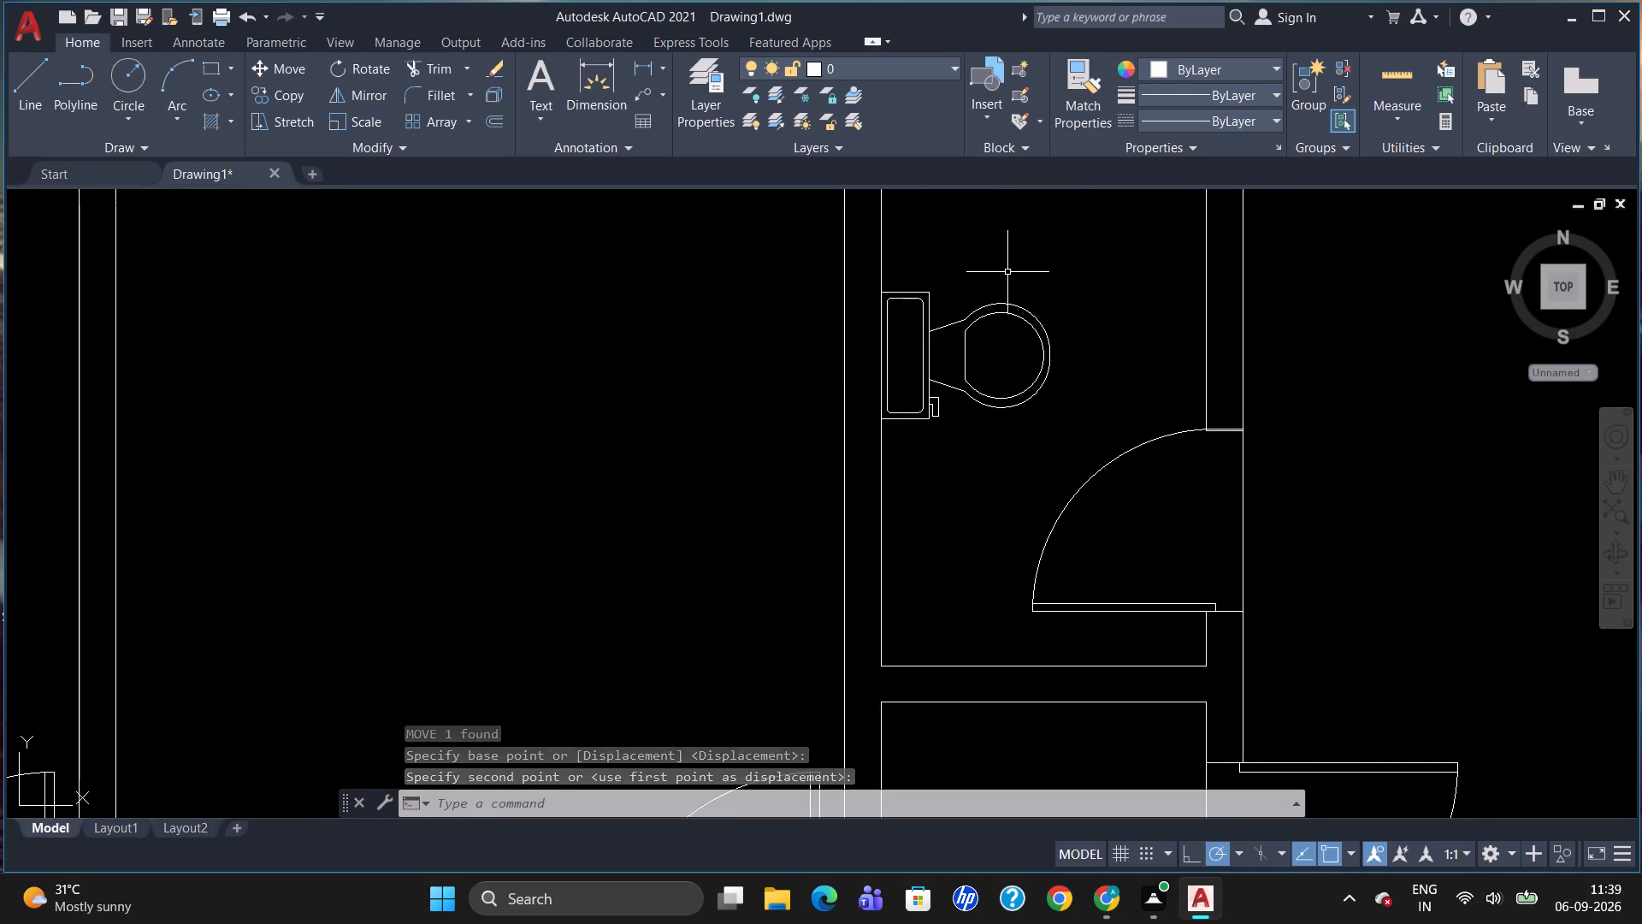
Rotate the east bathroom's toilet 180° about its tank corner so the bowl faces west.
scroll(1007, 273, "down", 2)
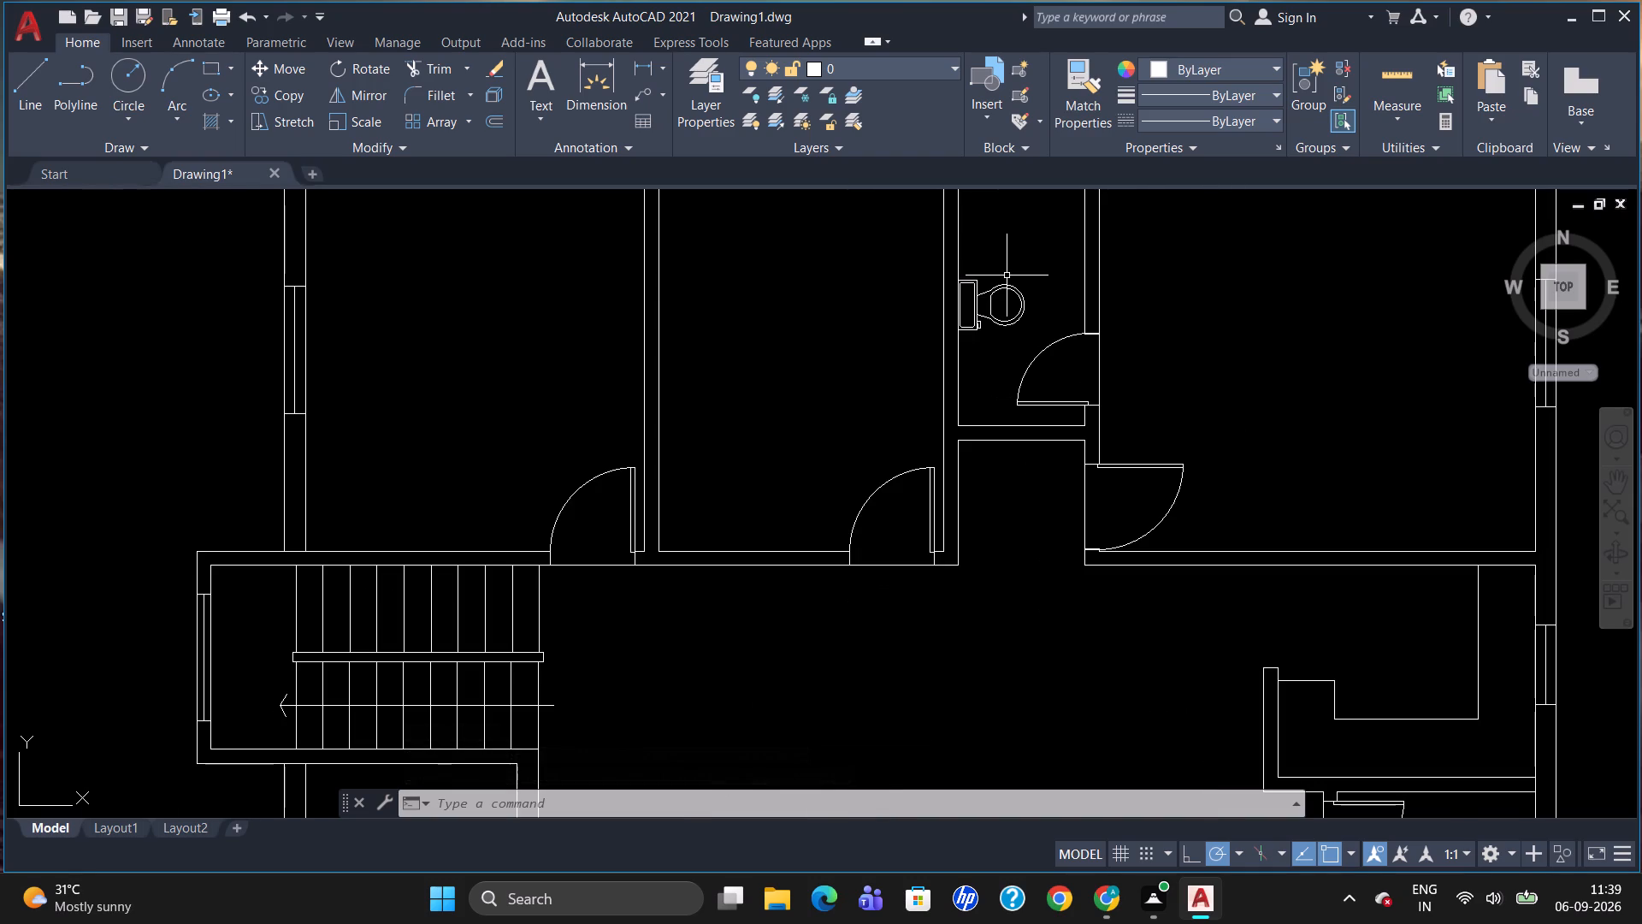
scroll(953, 225, "down", 3)
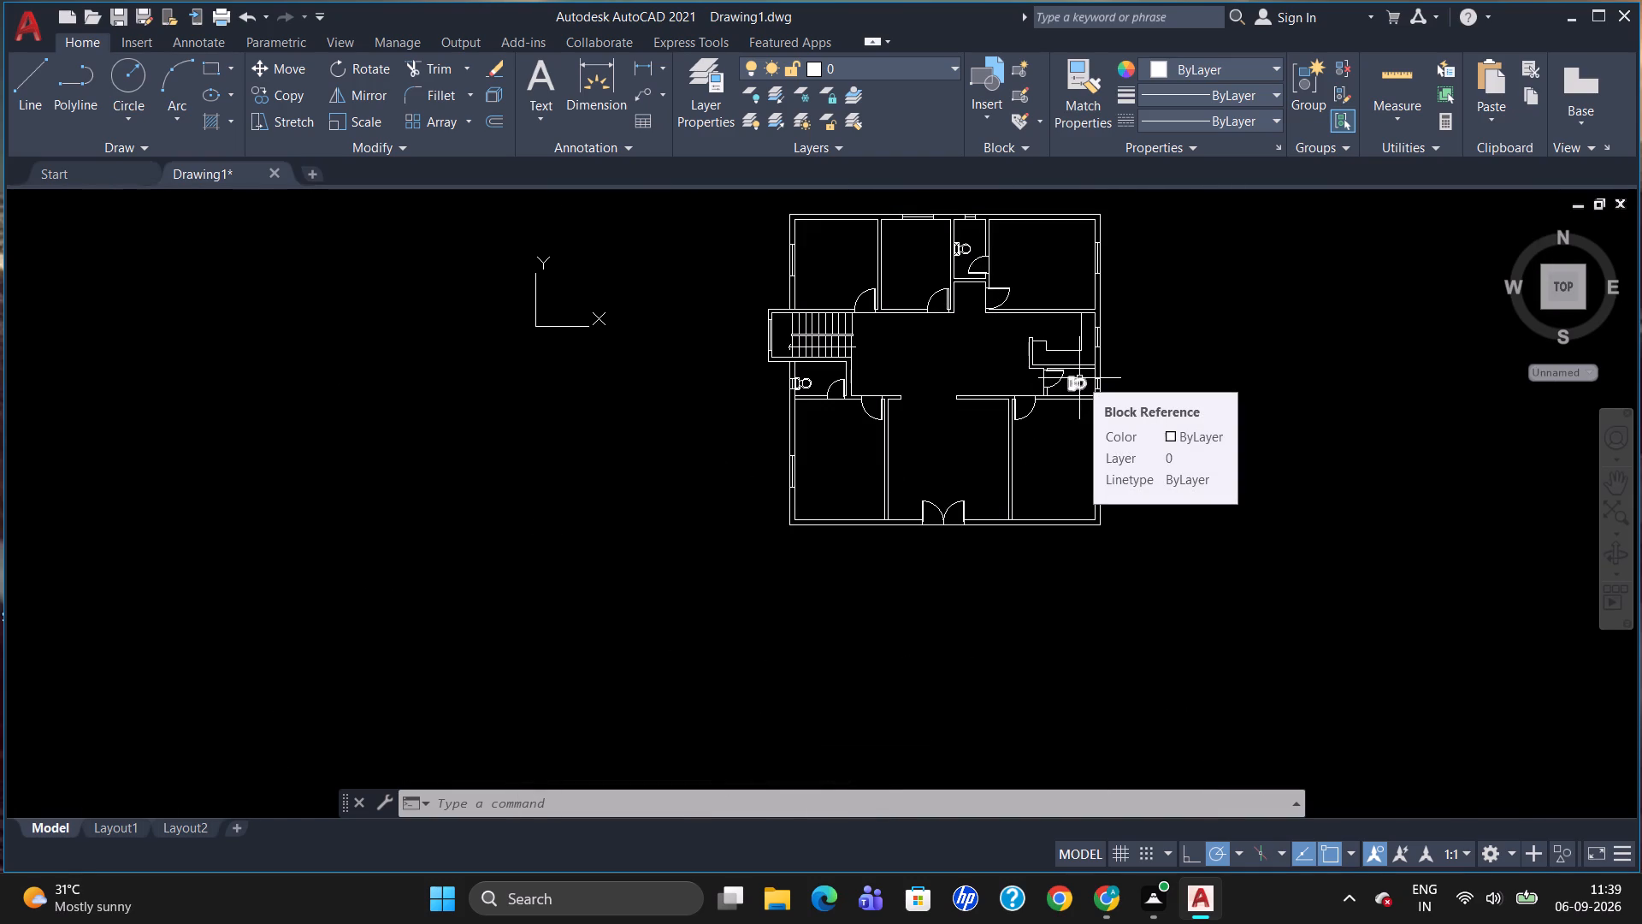
scroll(1079, 378, "up", 2)
left_click(1071, 389)
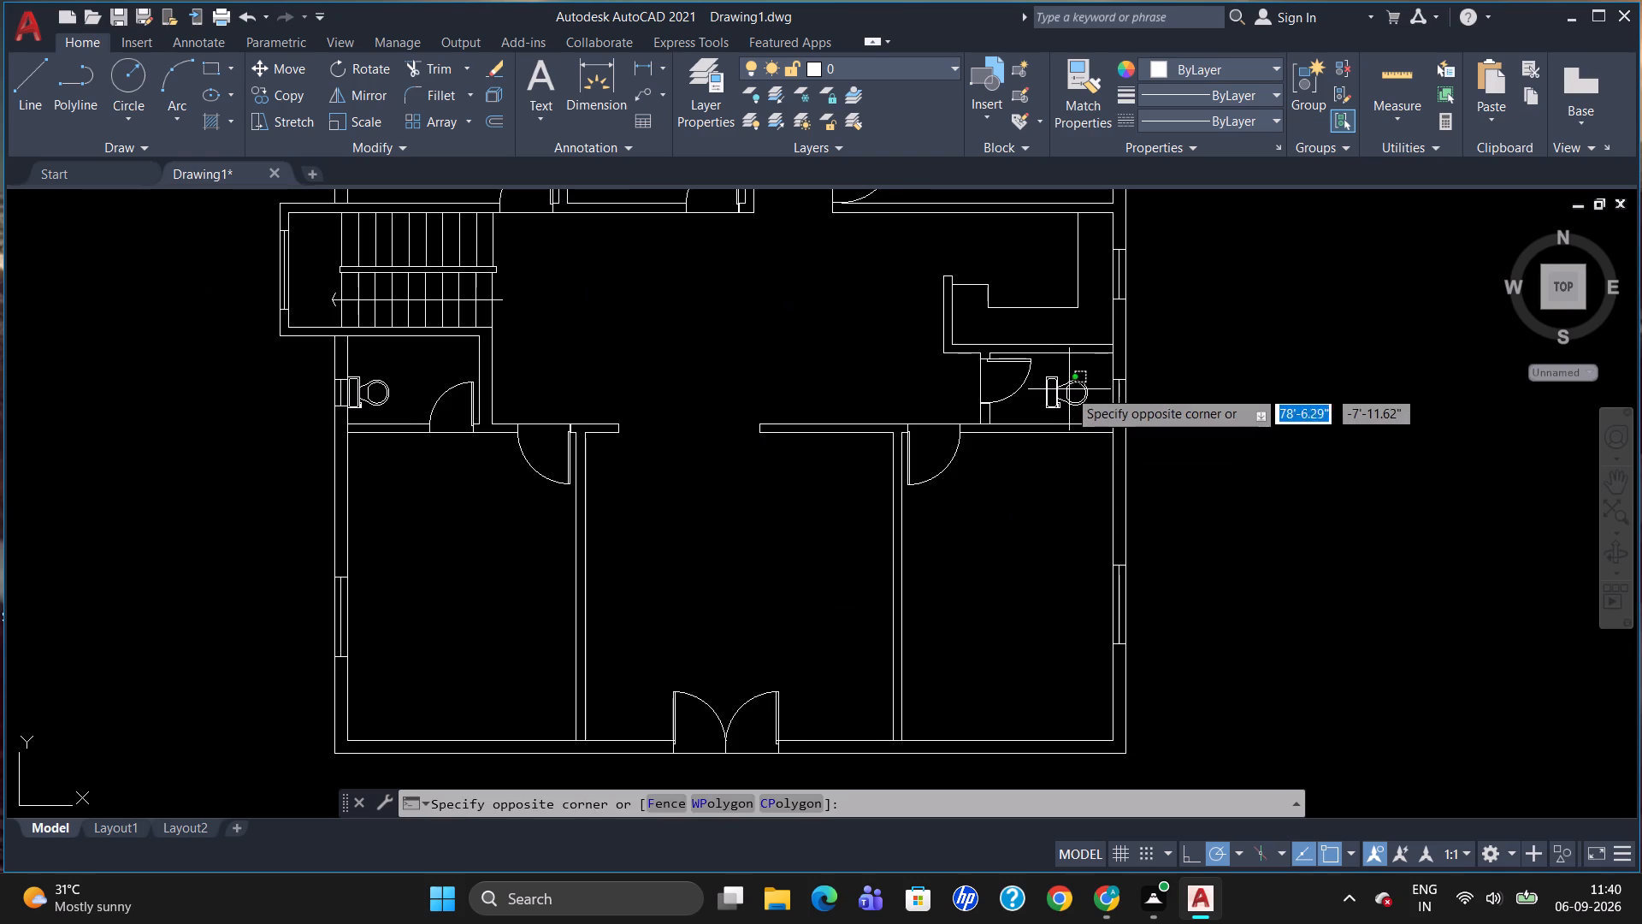
left_click(1059, 389)
type("RO")
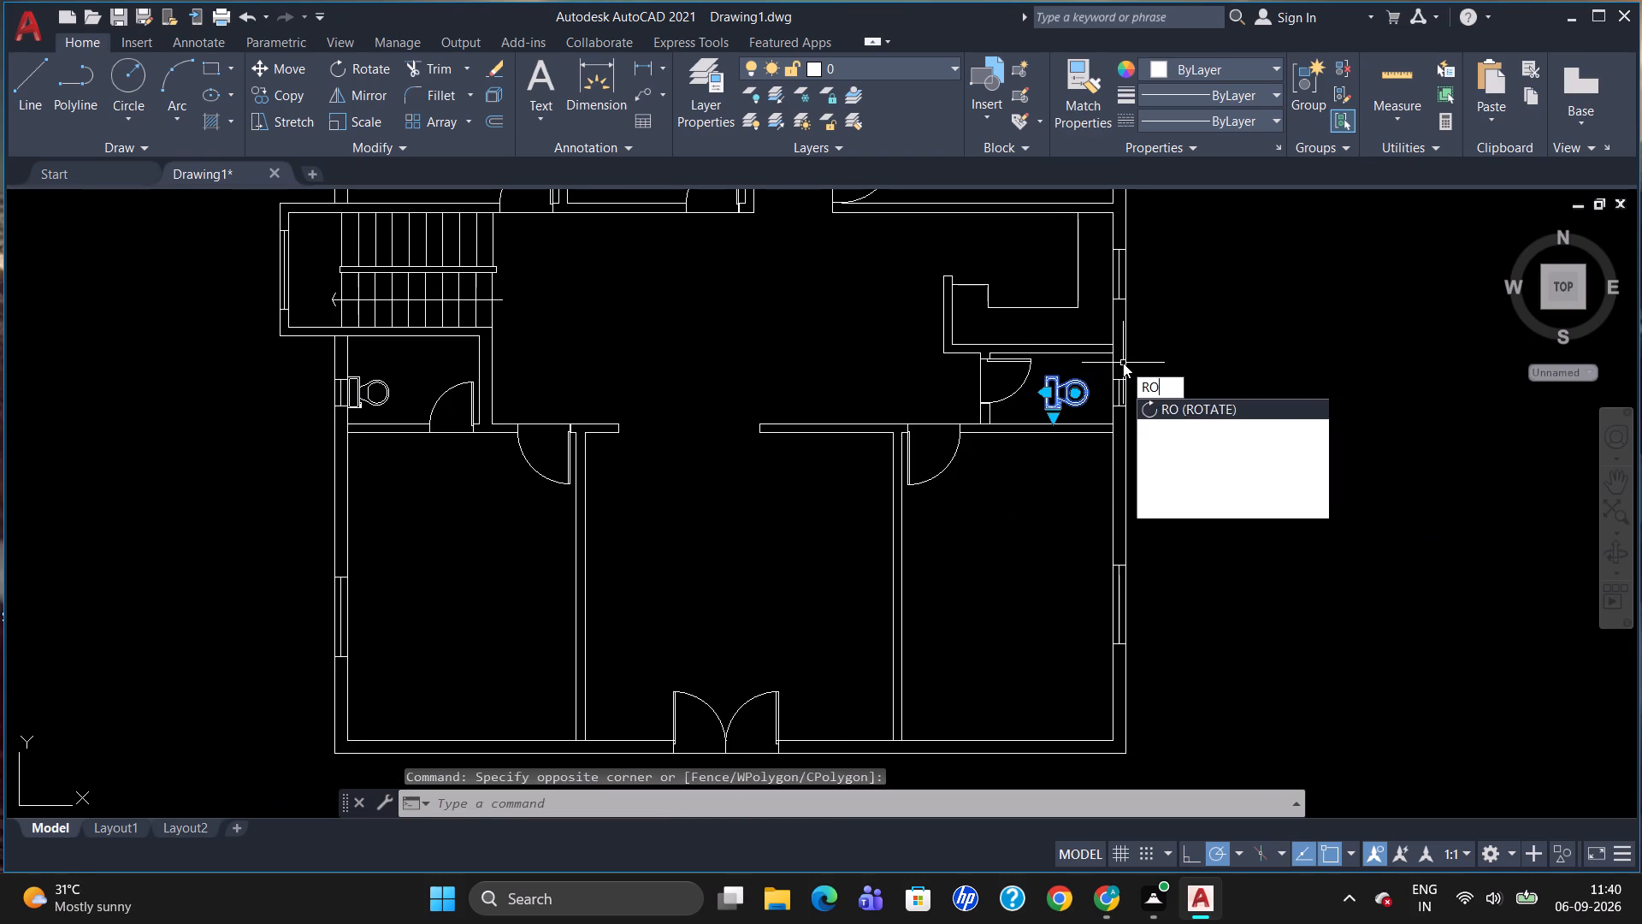
key("Return")
left_click(1060, 378)
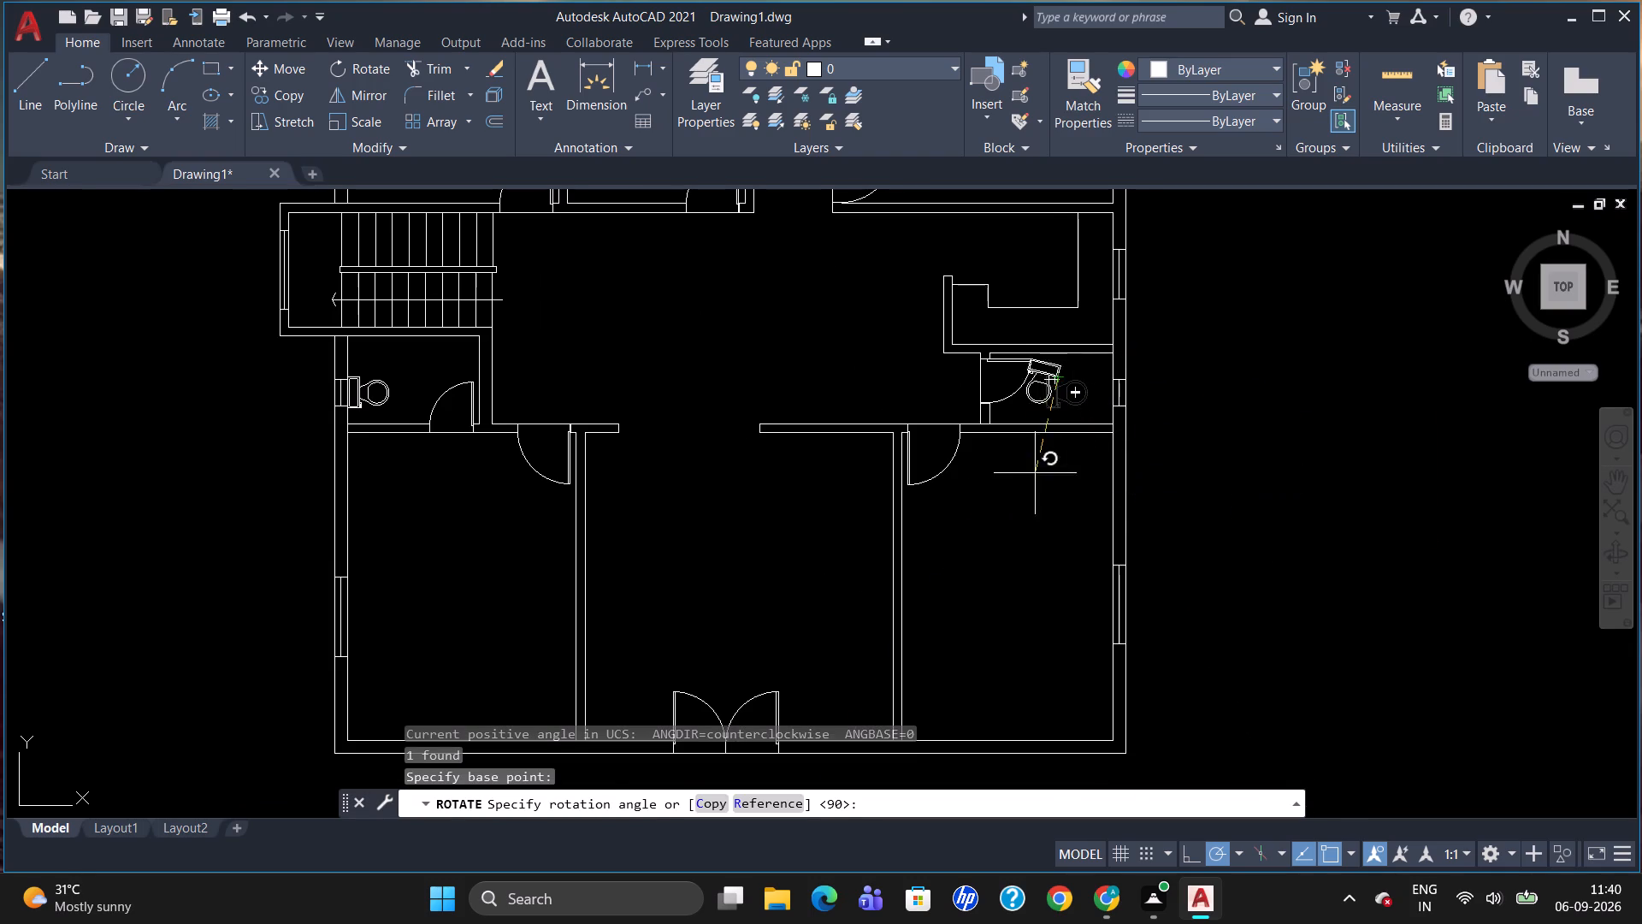
left_click(929, 382)
Move the east bathroom's toilet so its tank backs against the east exterior wall, in front of the window.
left_click(1053, 373)
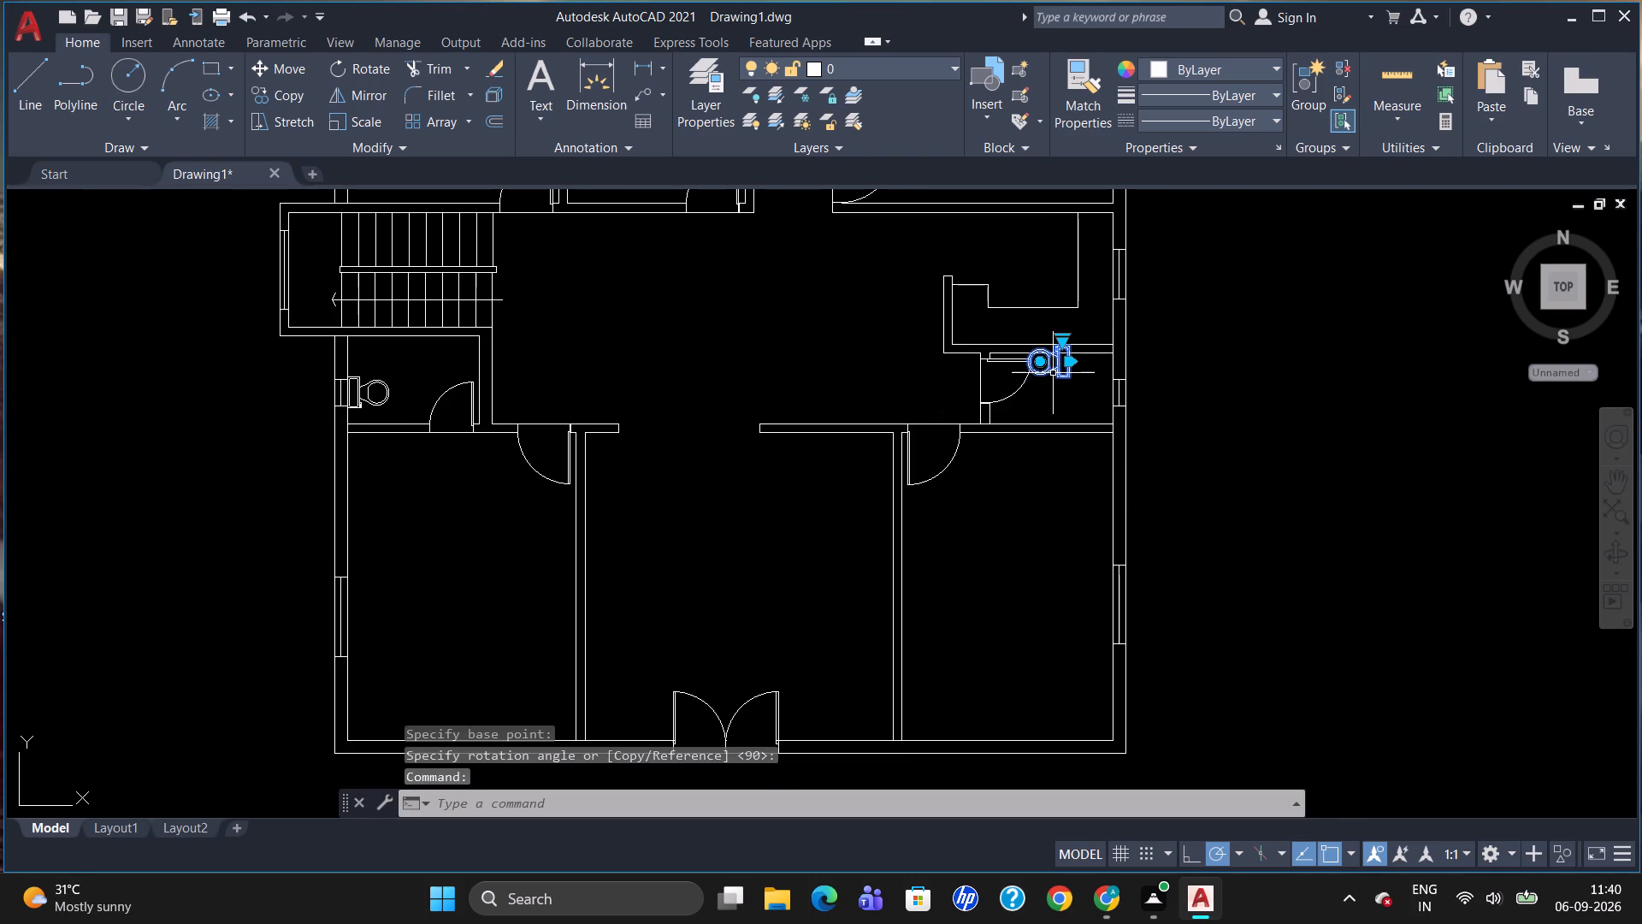
key("m")
key("Return")
left_click(1059, 375)
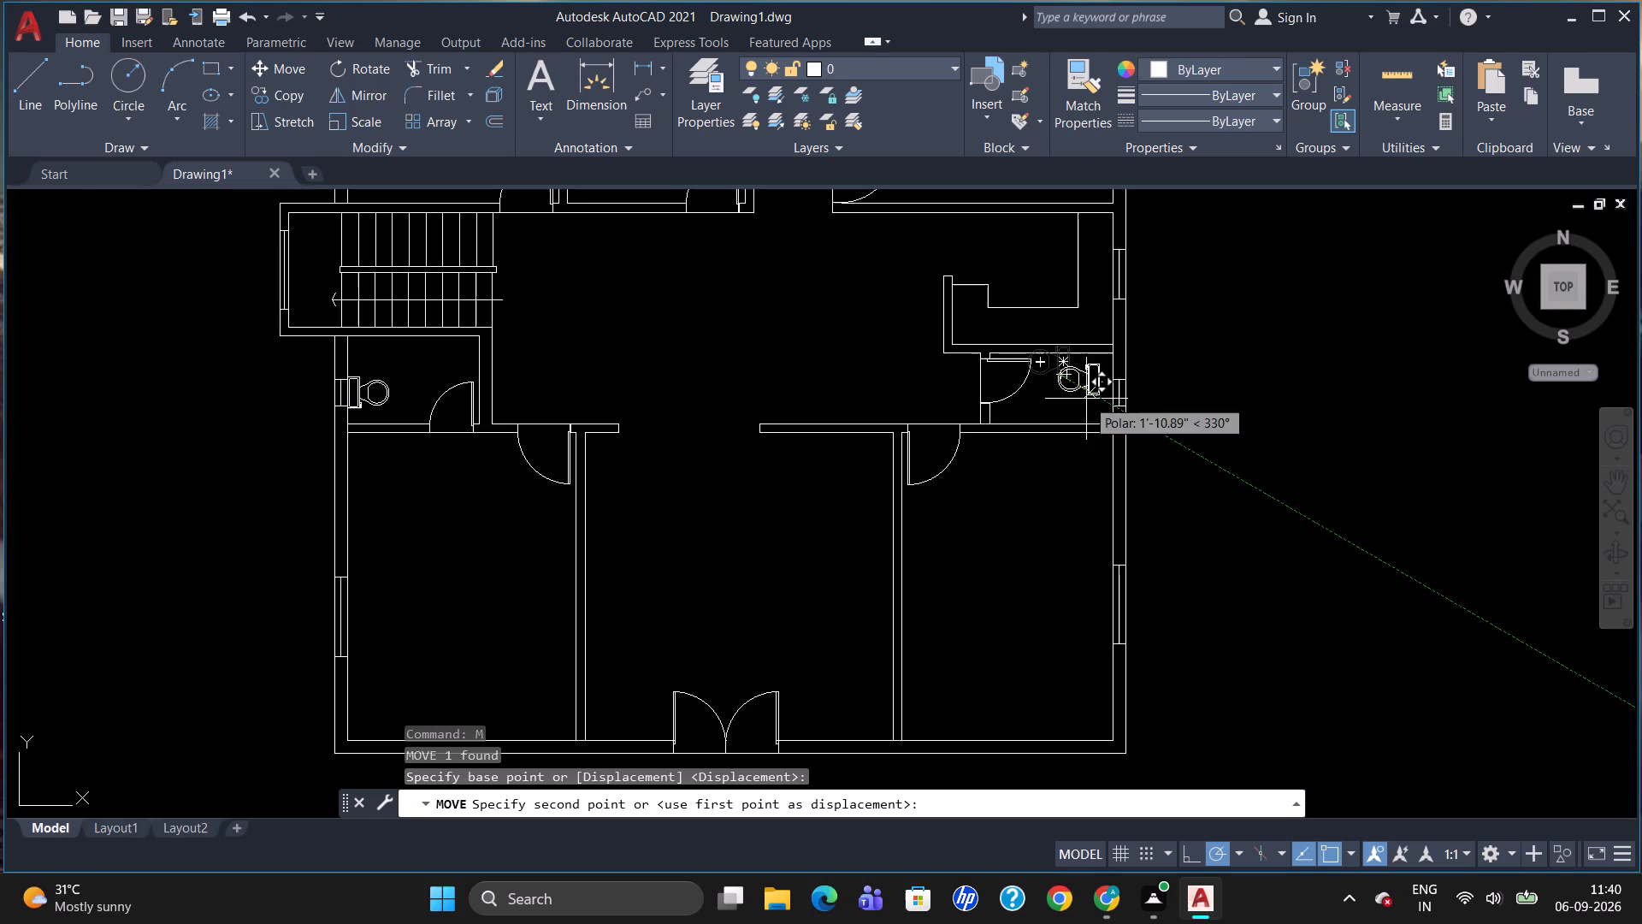
scroll(1113, 407, "up", 4)
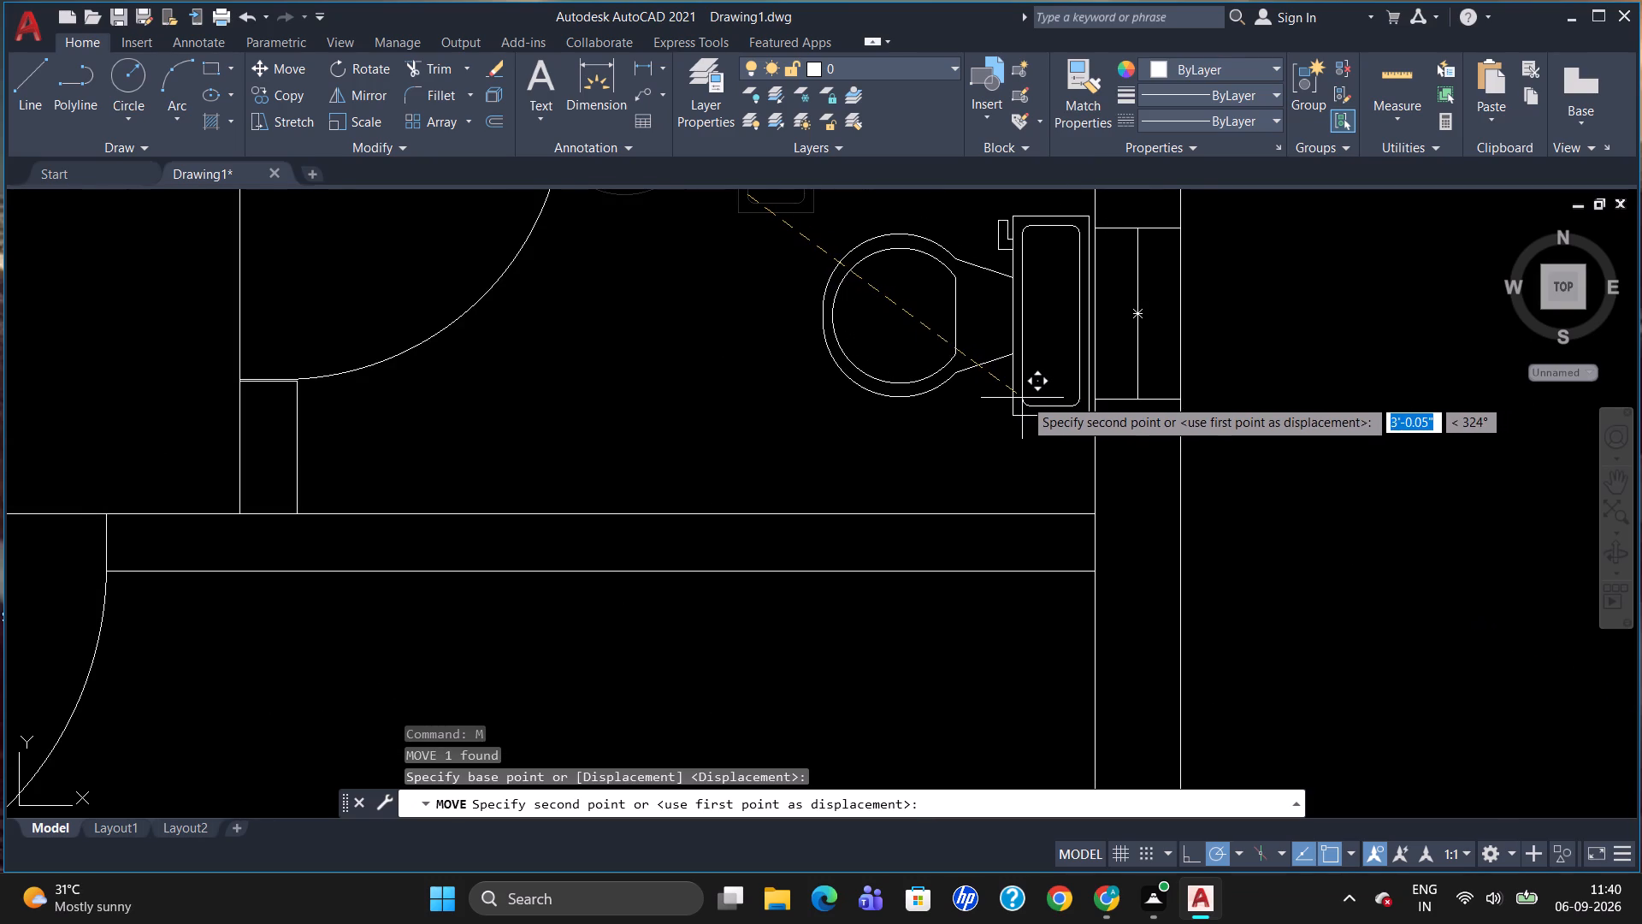
left_click(1026, 396)
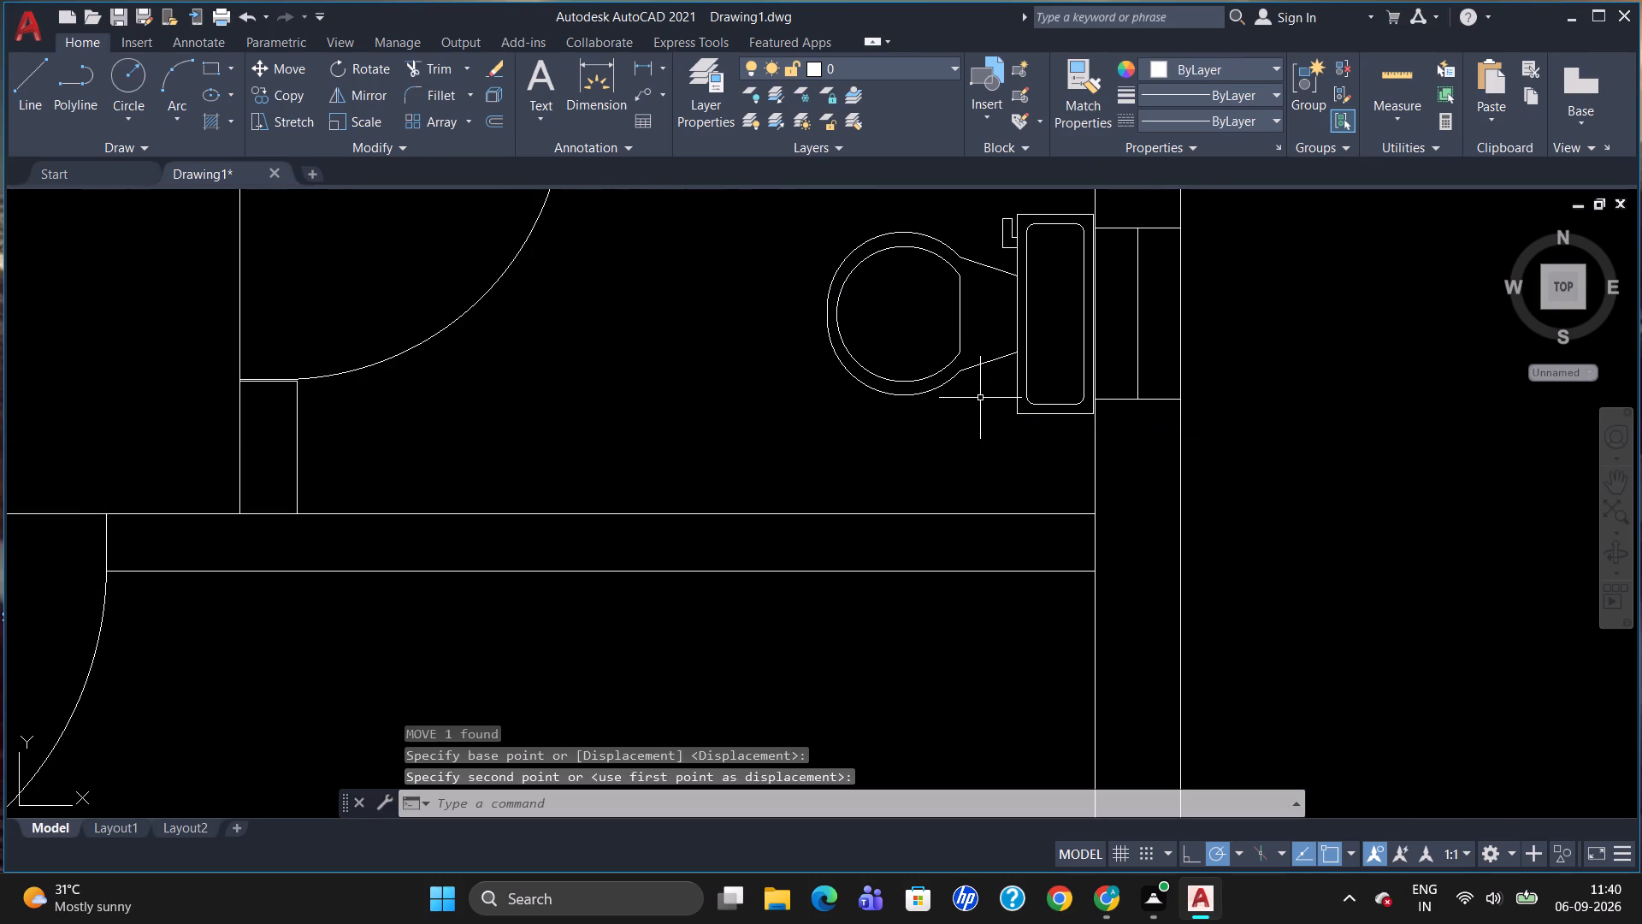
Review the whole floor plan, examining the toilet positions in the three bathrooms and the surrounding rooms.
scroll(992, 426, "down", 1)
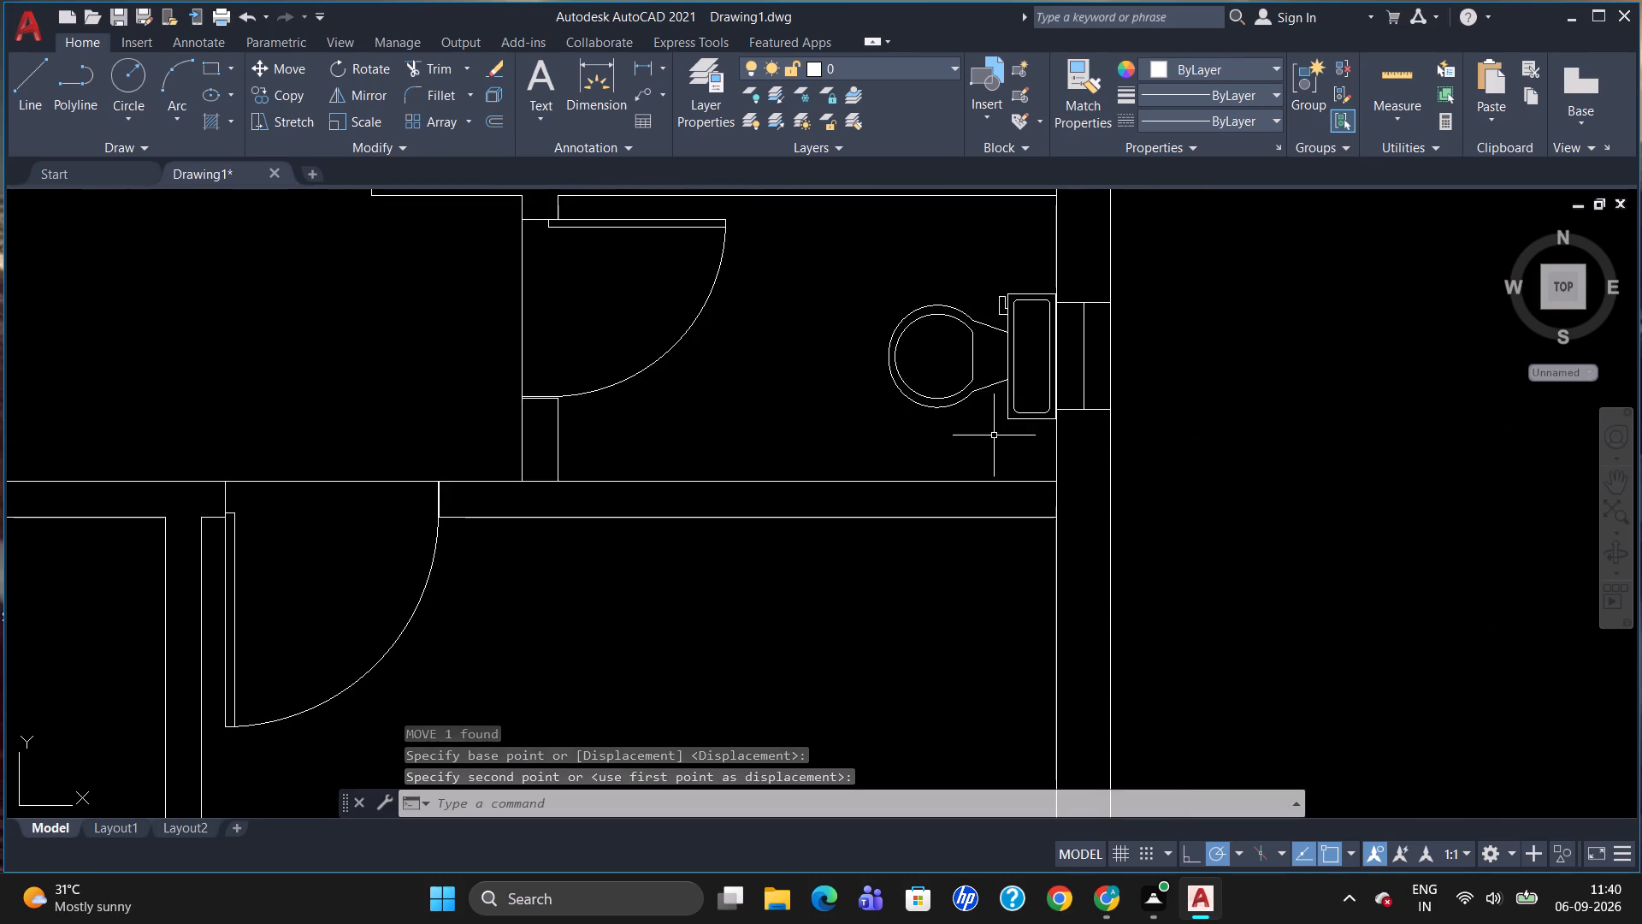
scroll(994, 438, "down", 2)
scroll(779, 335, "up", 2)
scroll(1091, 463, "down", 3)
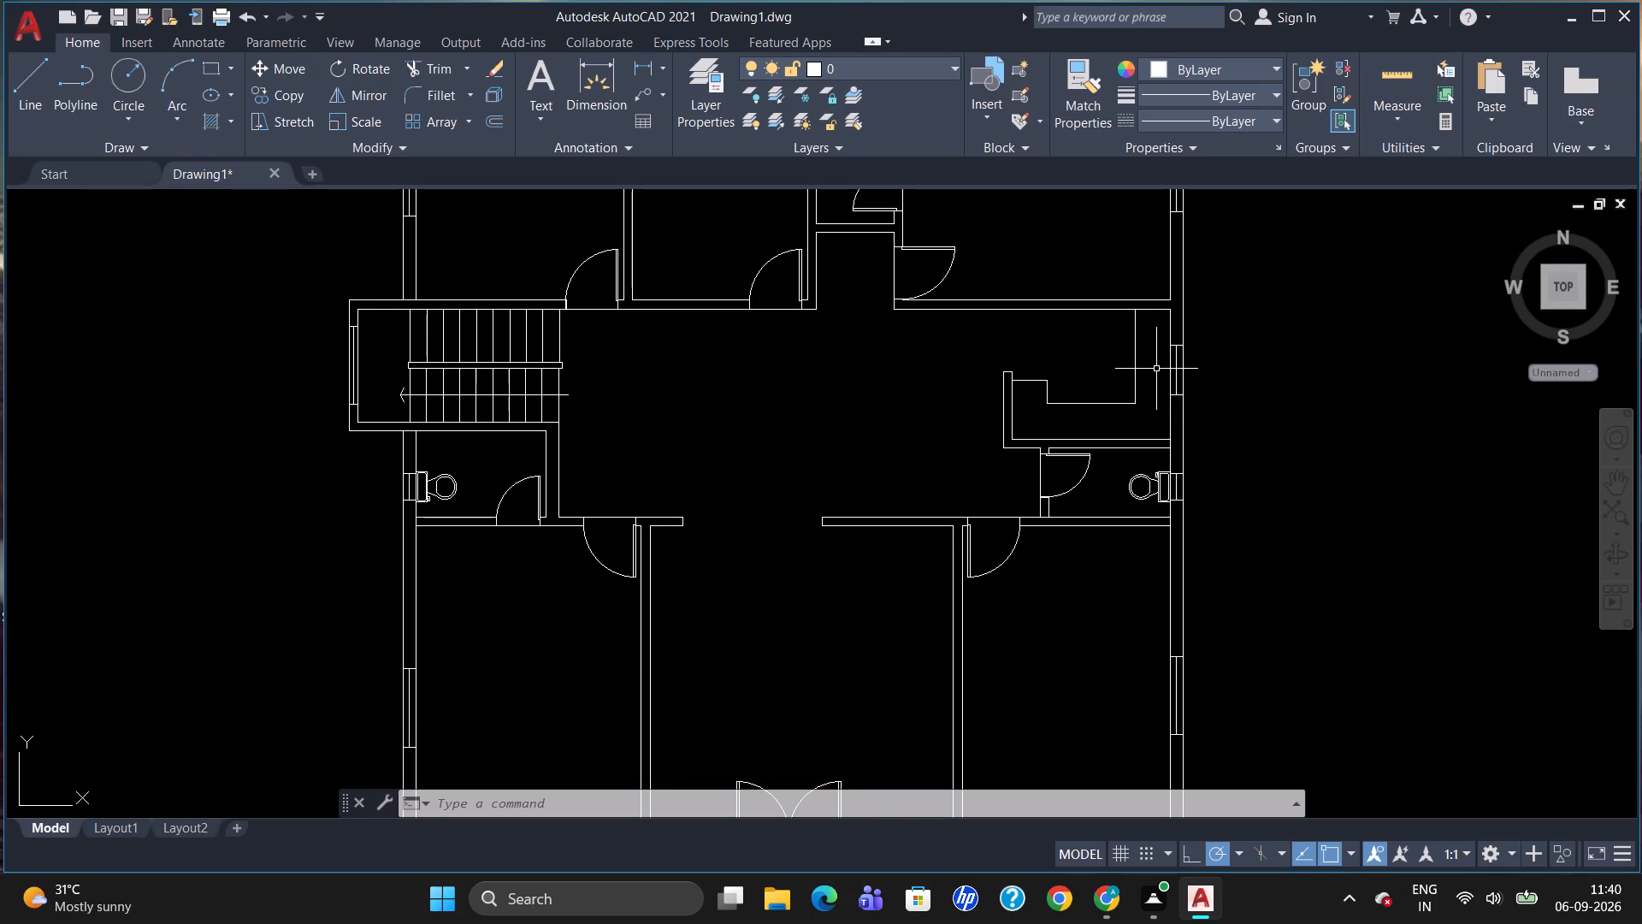
scroll(1104, 394, "down", 2)
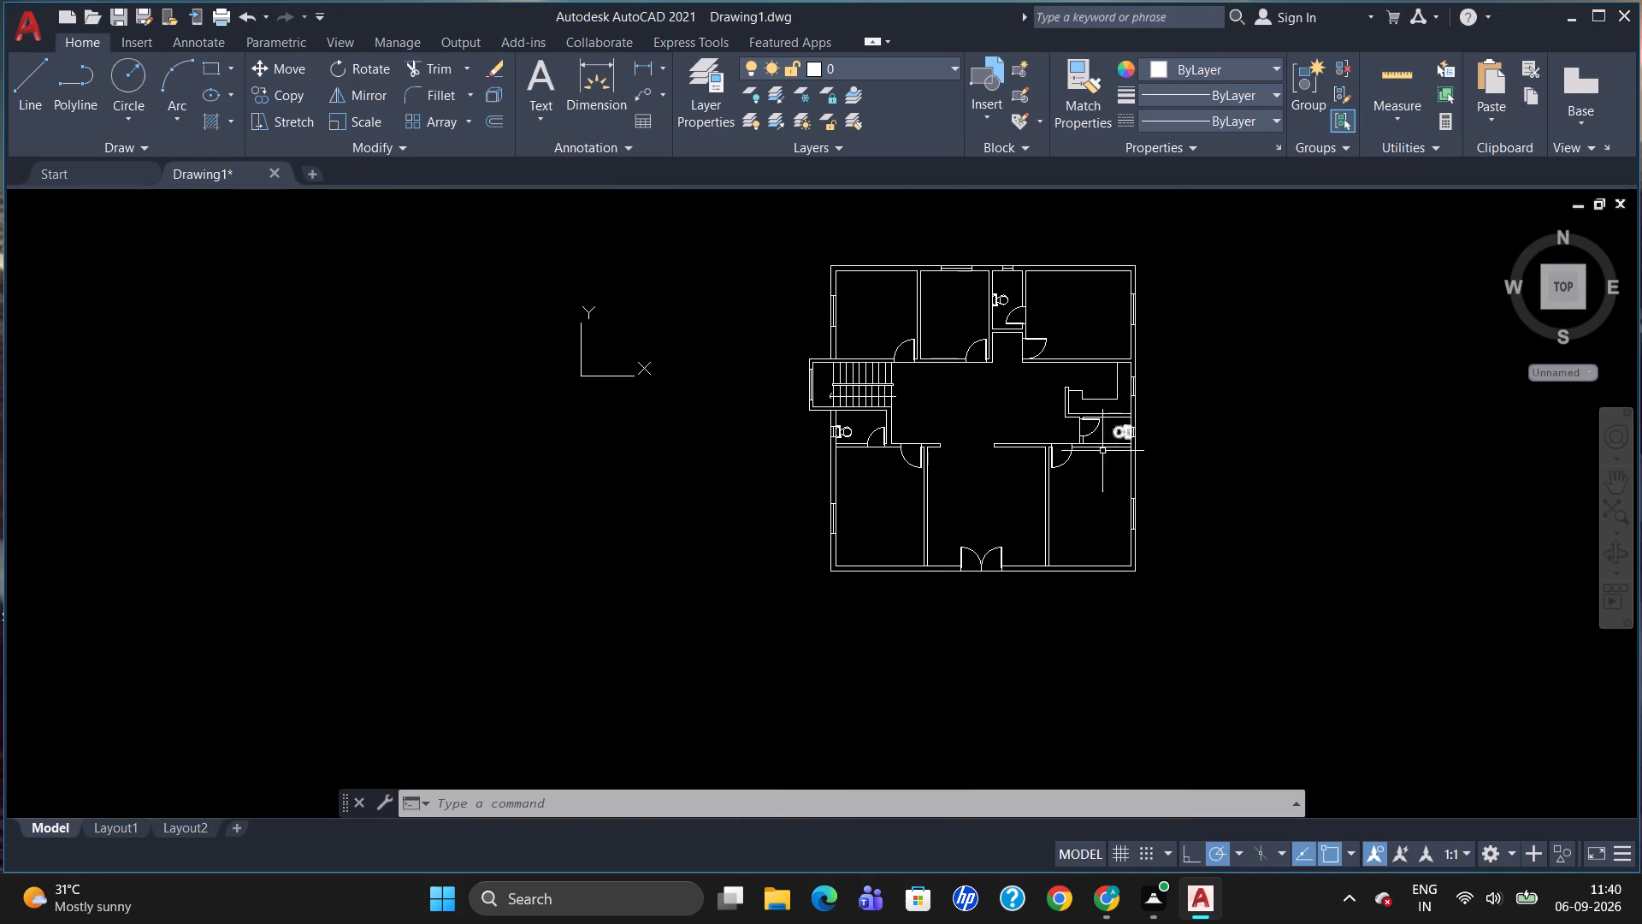
scroll(842, 331, "up", 1)
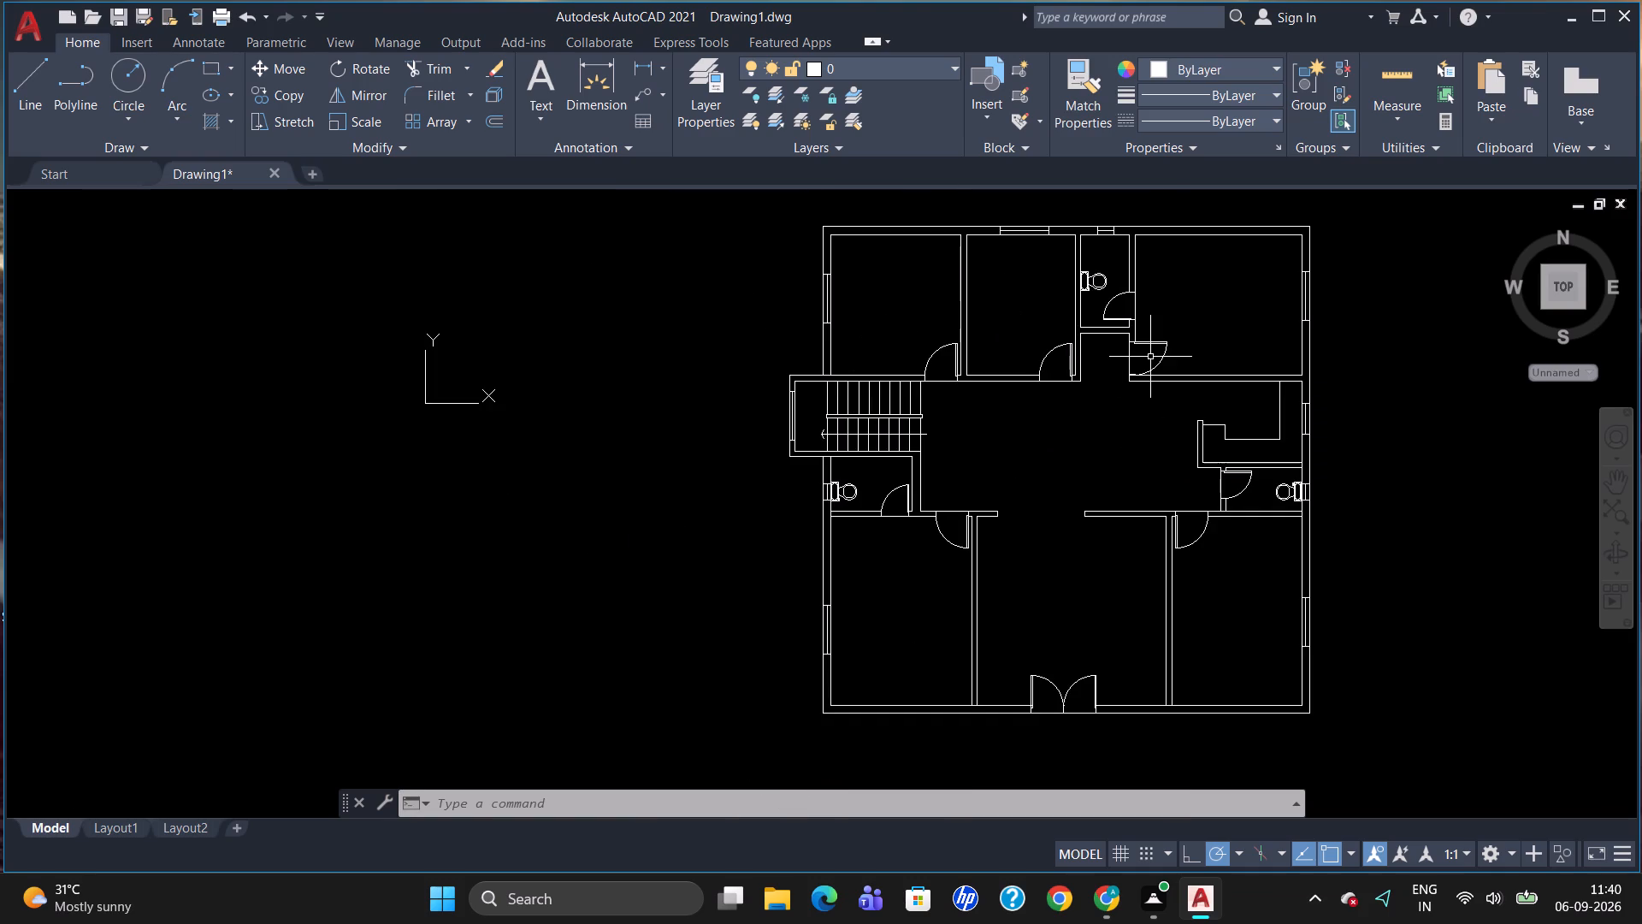
scroll(1046, 321, "down", 1)
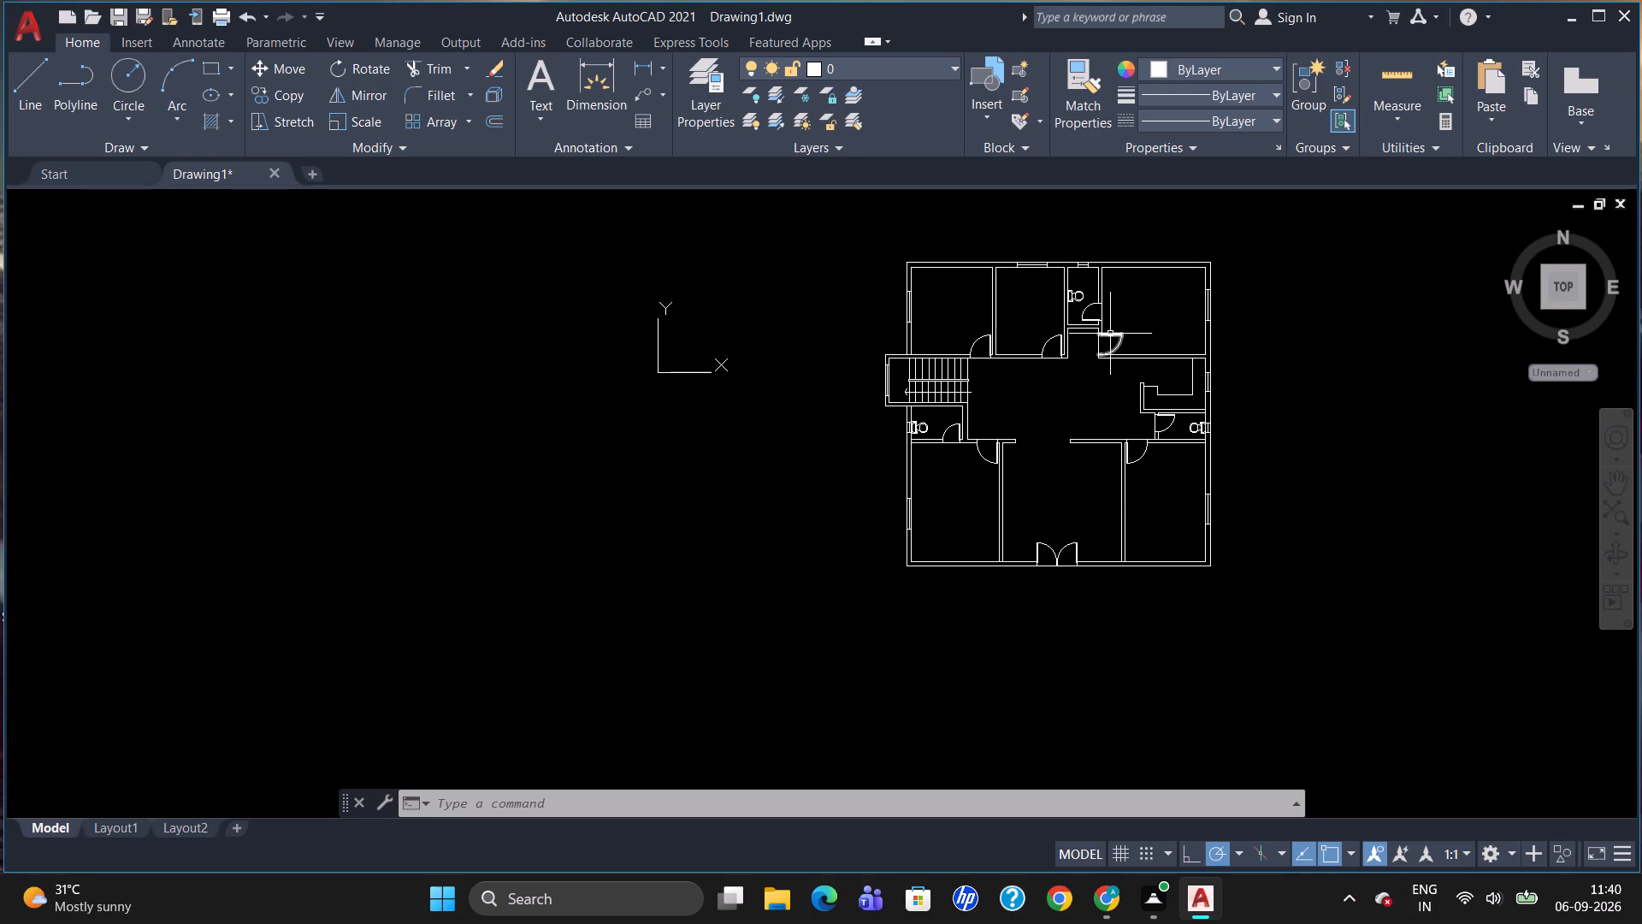
scroll(961, 284, "up", 1)
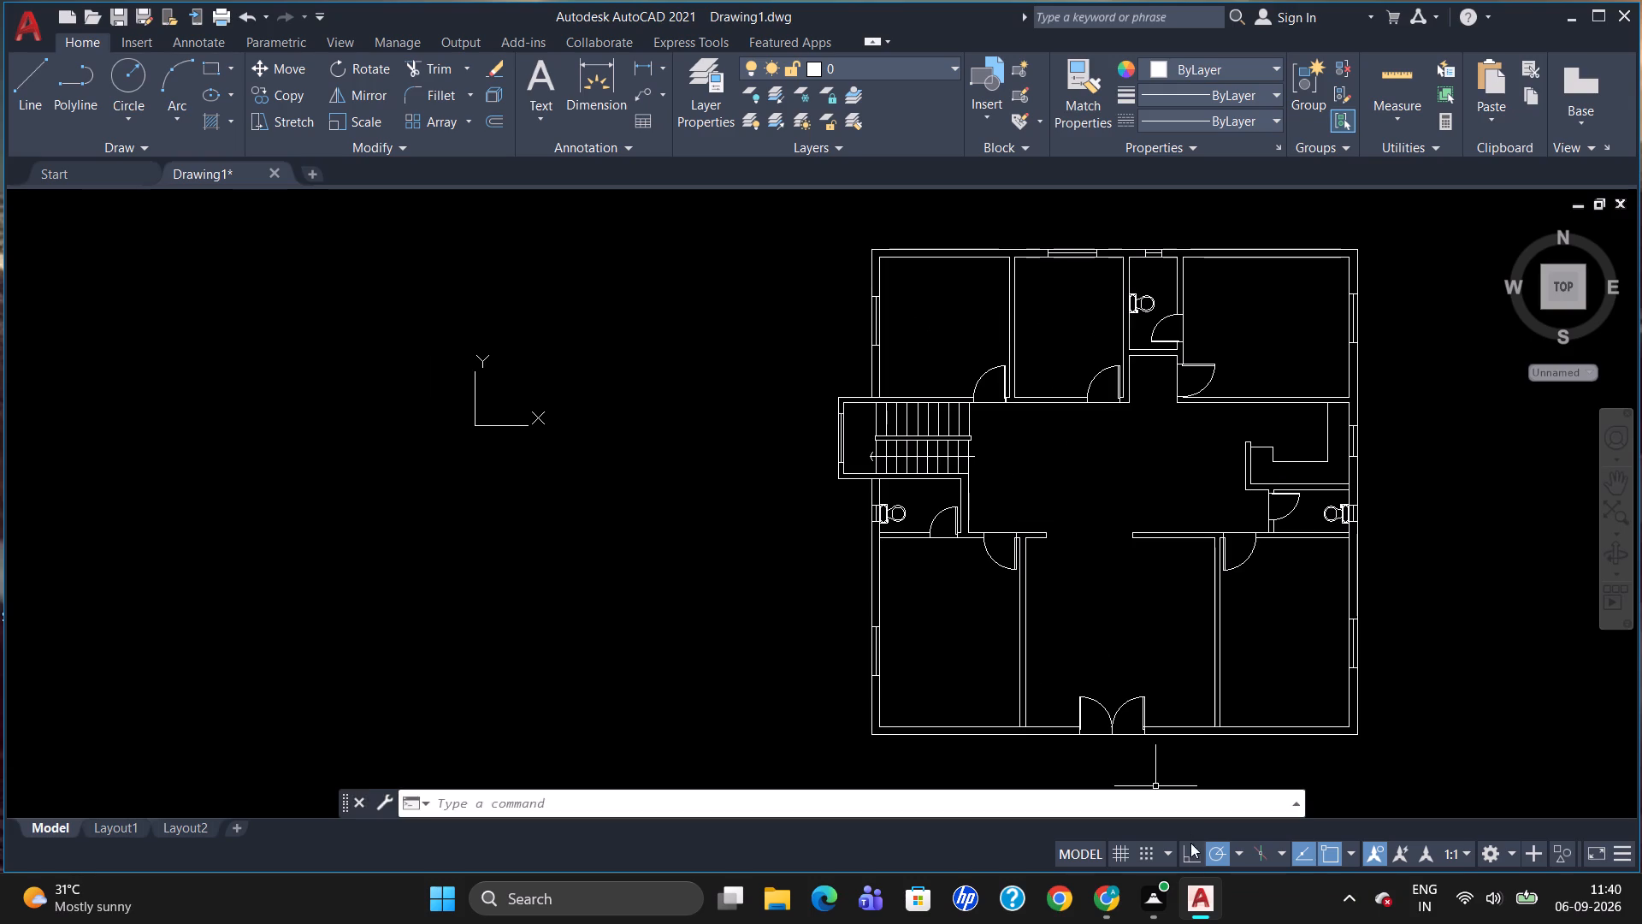
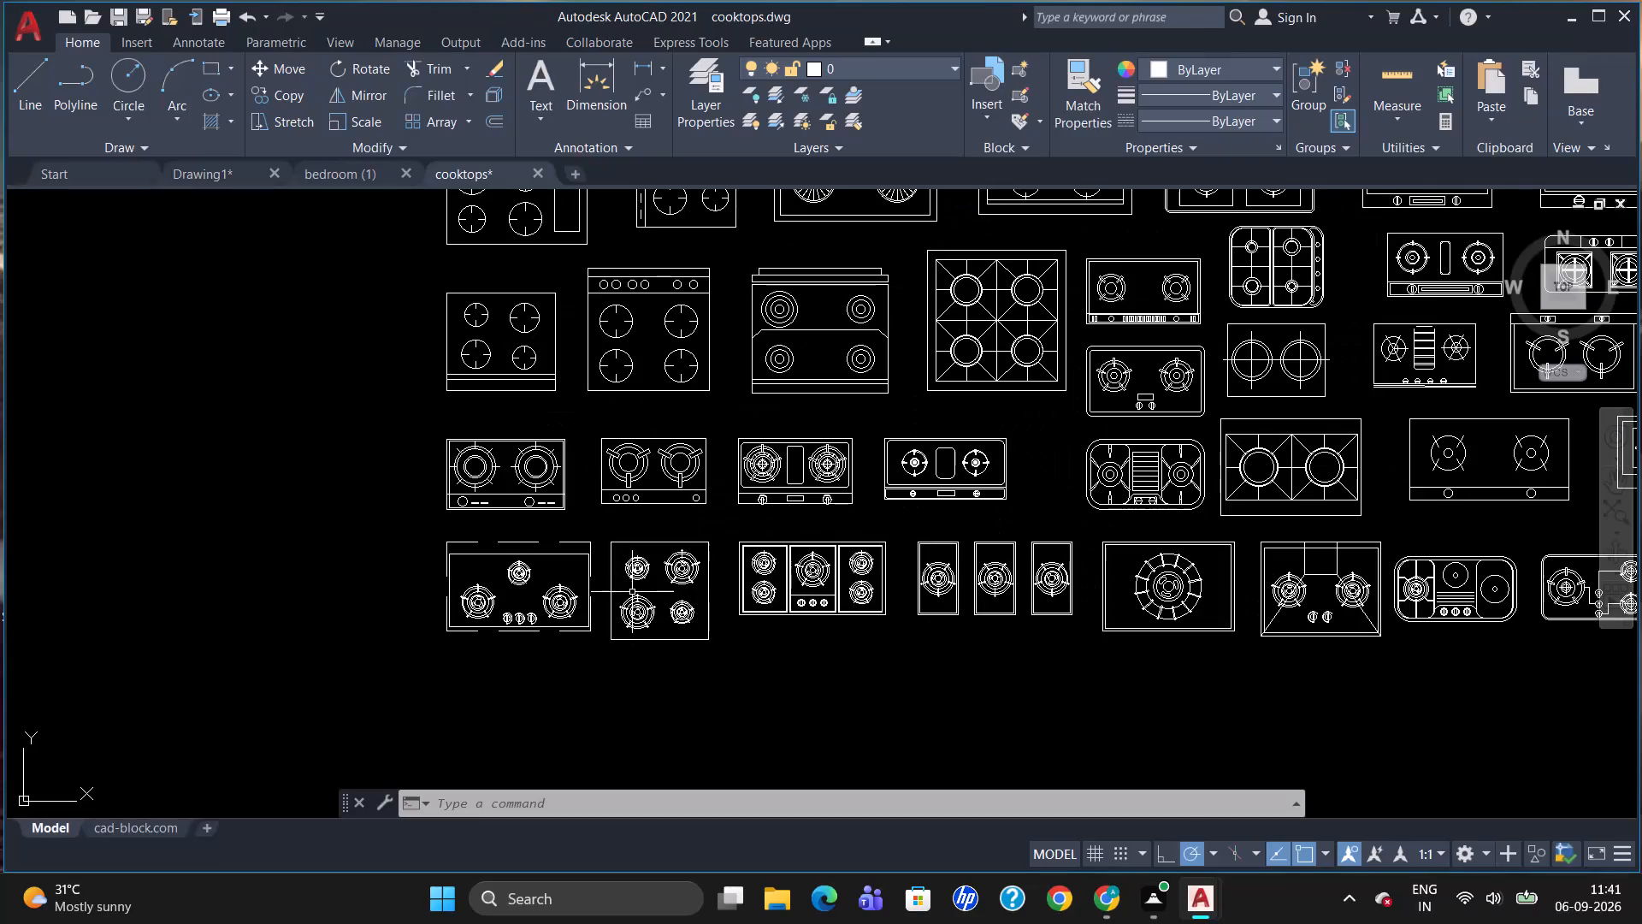
Copy the square four-burner cooktop from the cooktops drawing into Drawing1, west of the house plan, and group its parts.
left_click(635, 605)
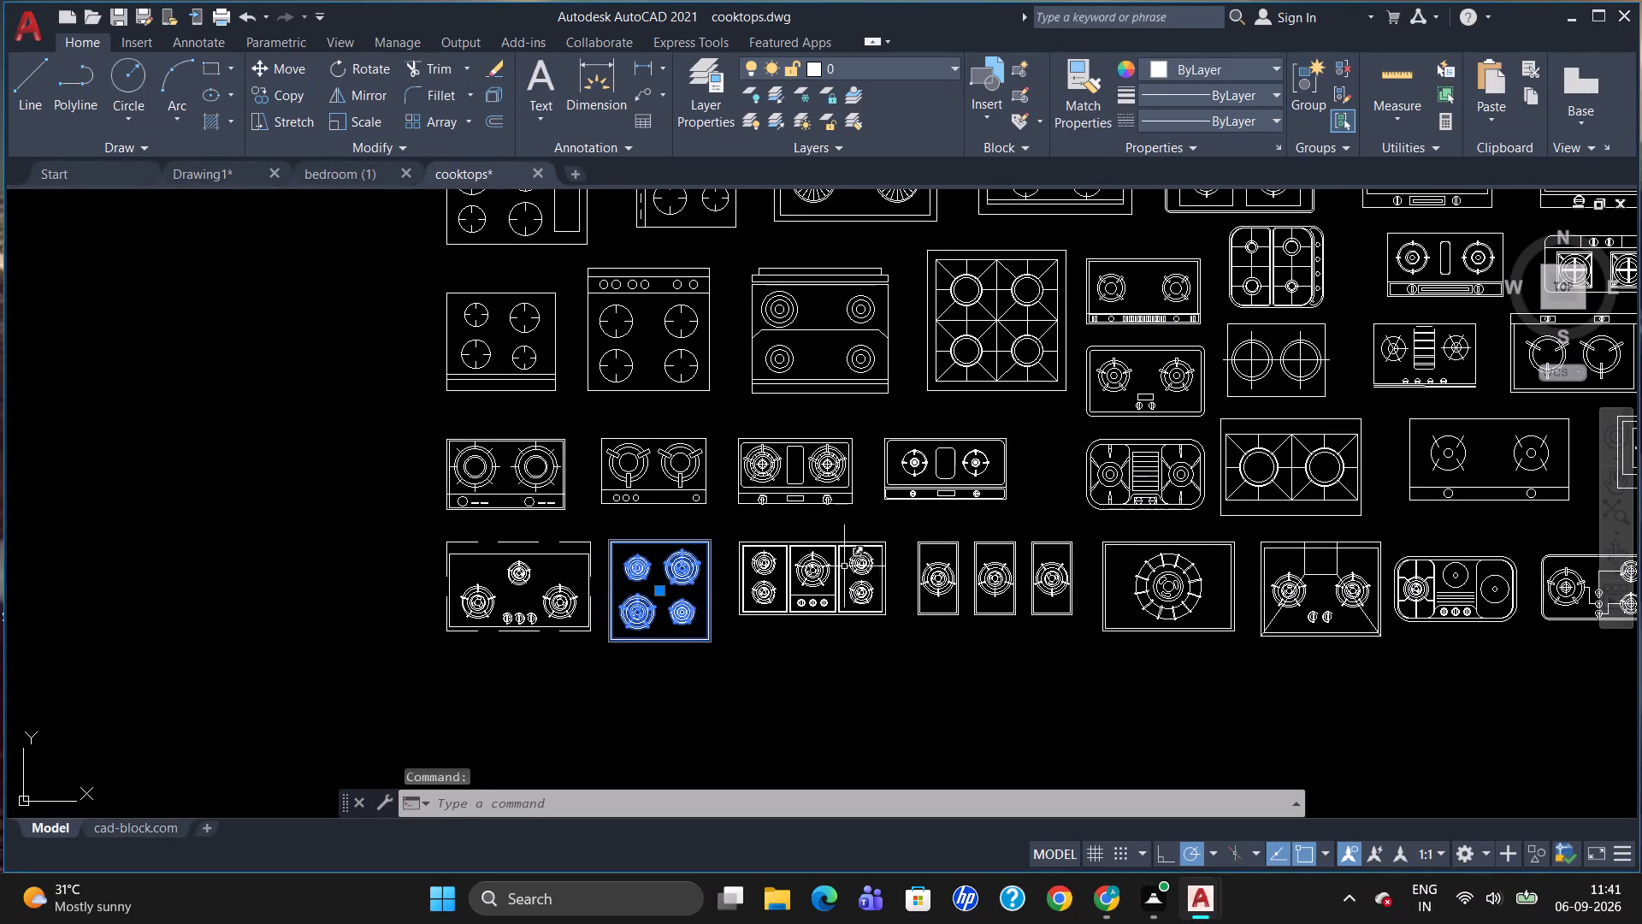
key("ctrl+c")
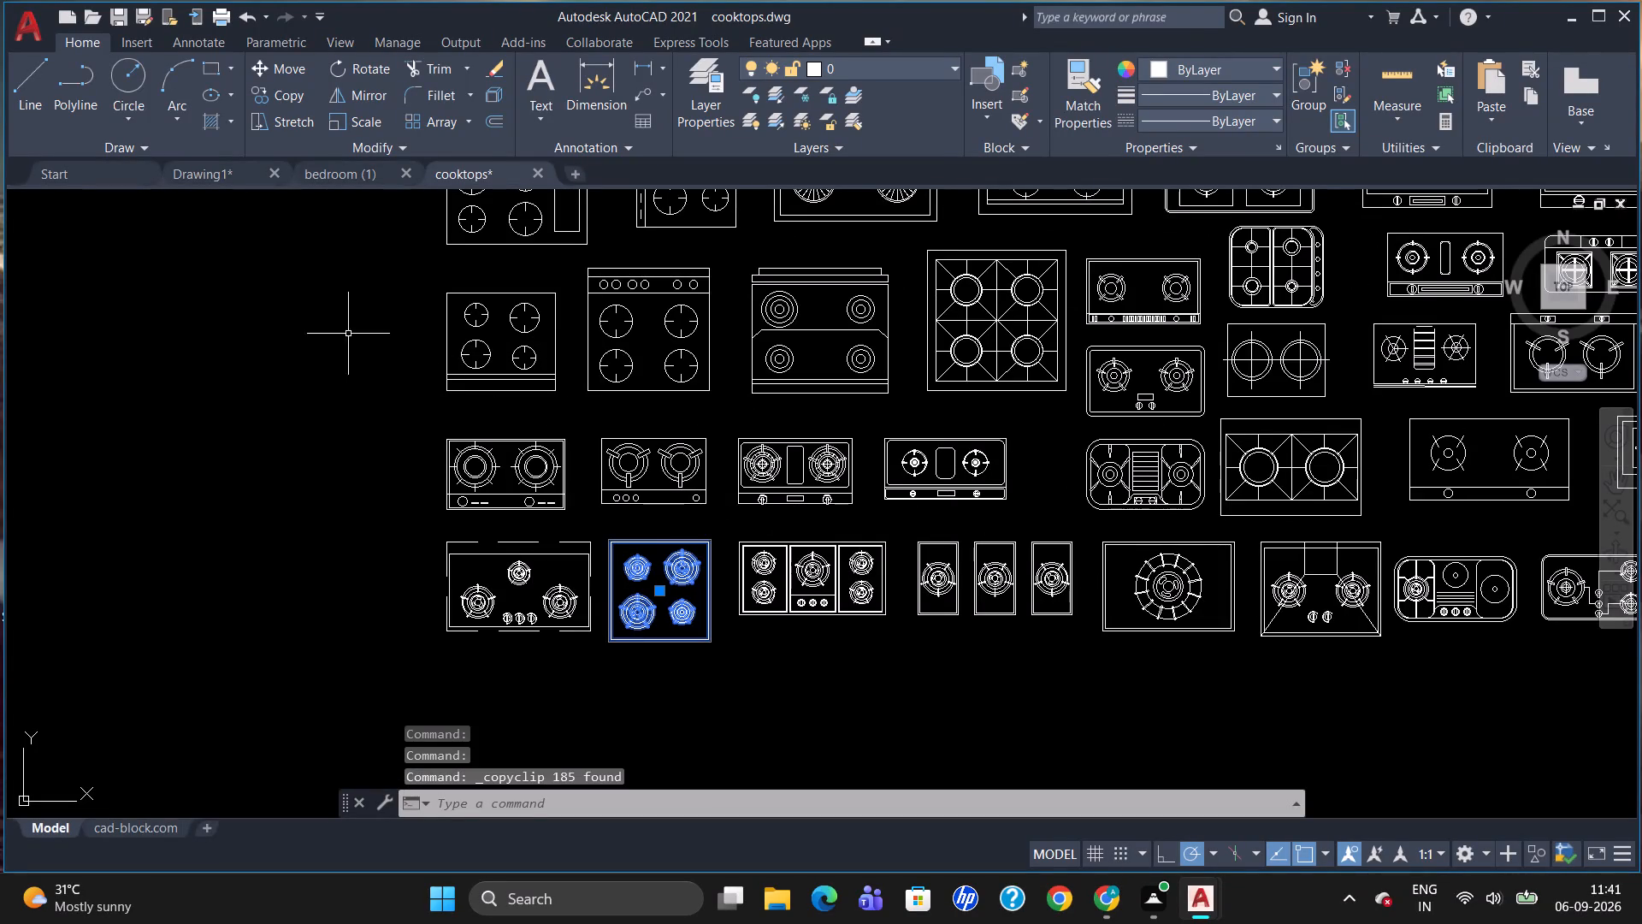
left_click(234, 169)
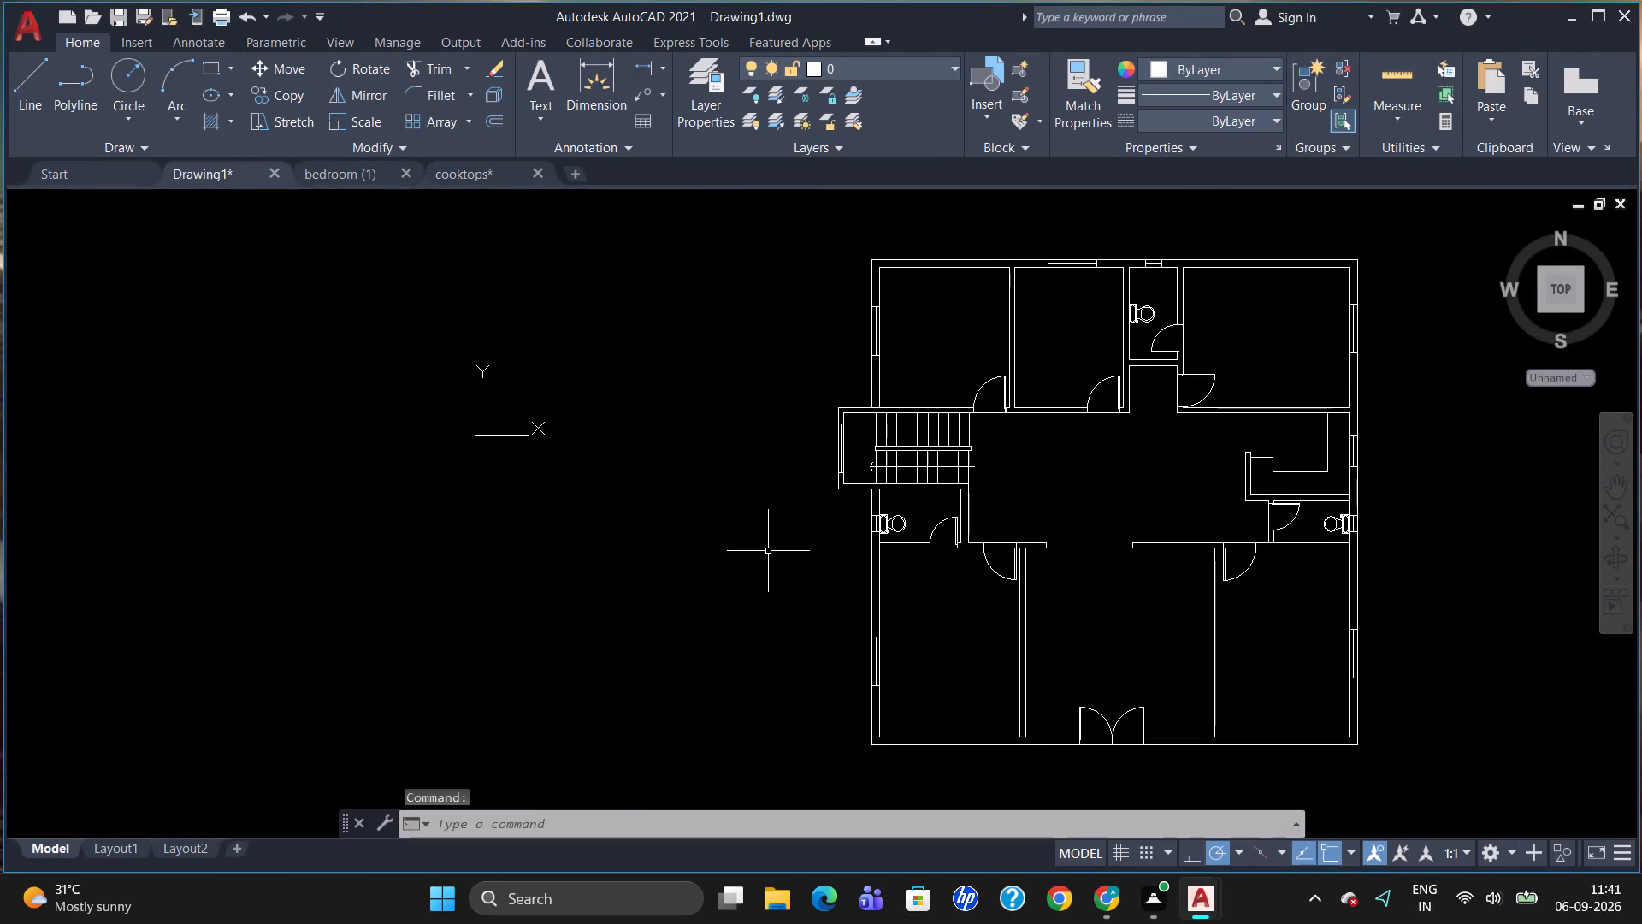
key("ctrl+v")
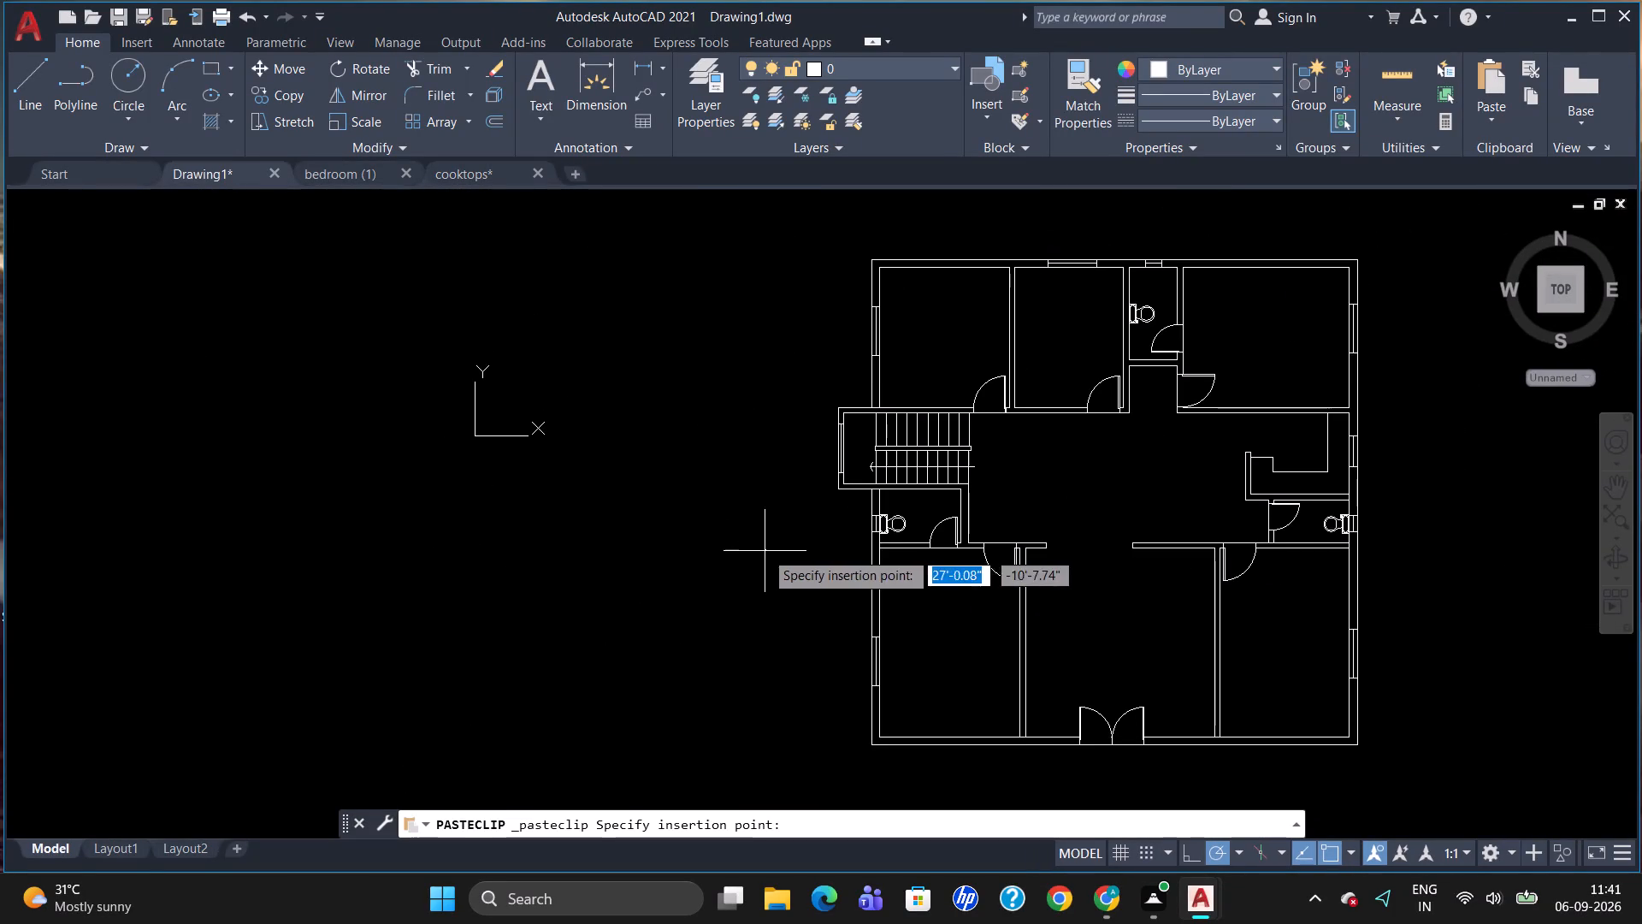
left_click(658, 545)
left_click_drag(735, 547, 577, 651)
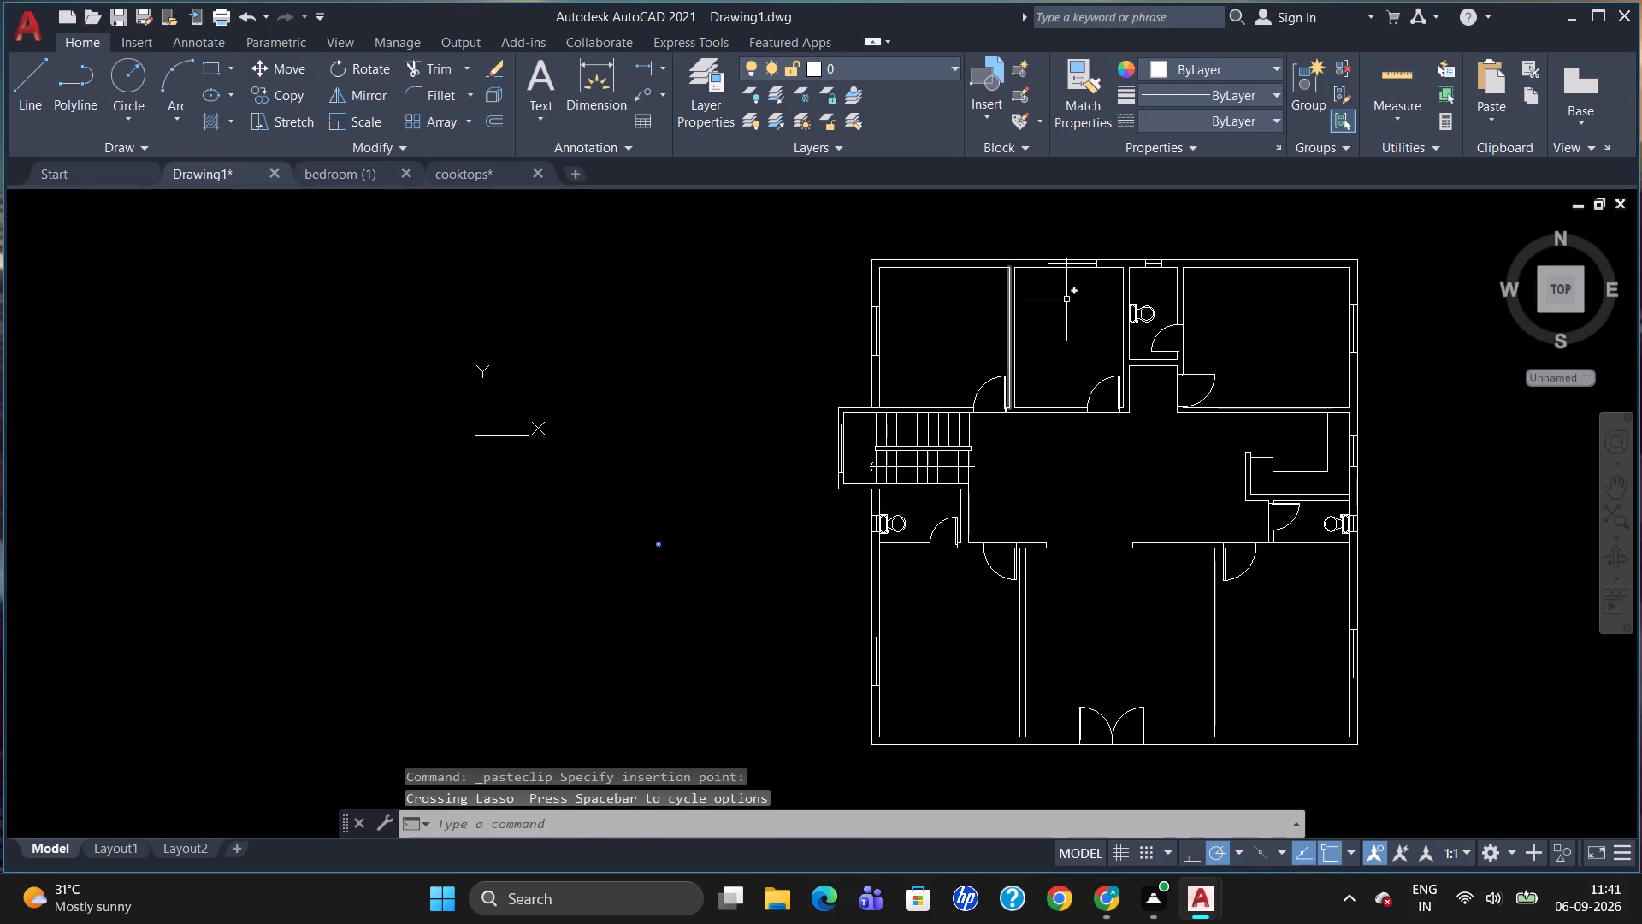
left_click(1314, 109)
Scale up the tiny cooktop group from its own location west of the plan until its burners are recognisable.
type("SC")
key("Return")
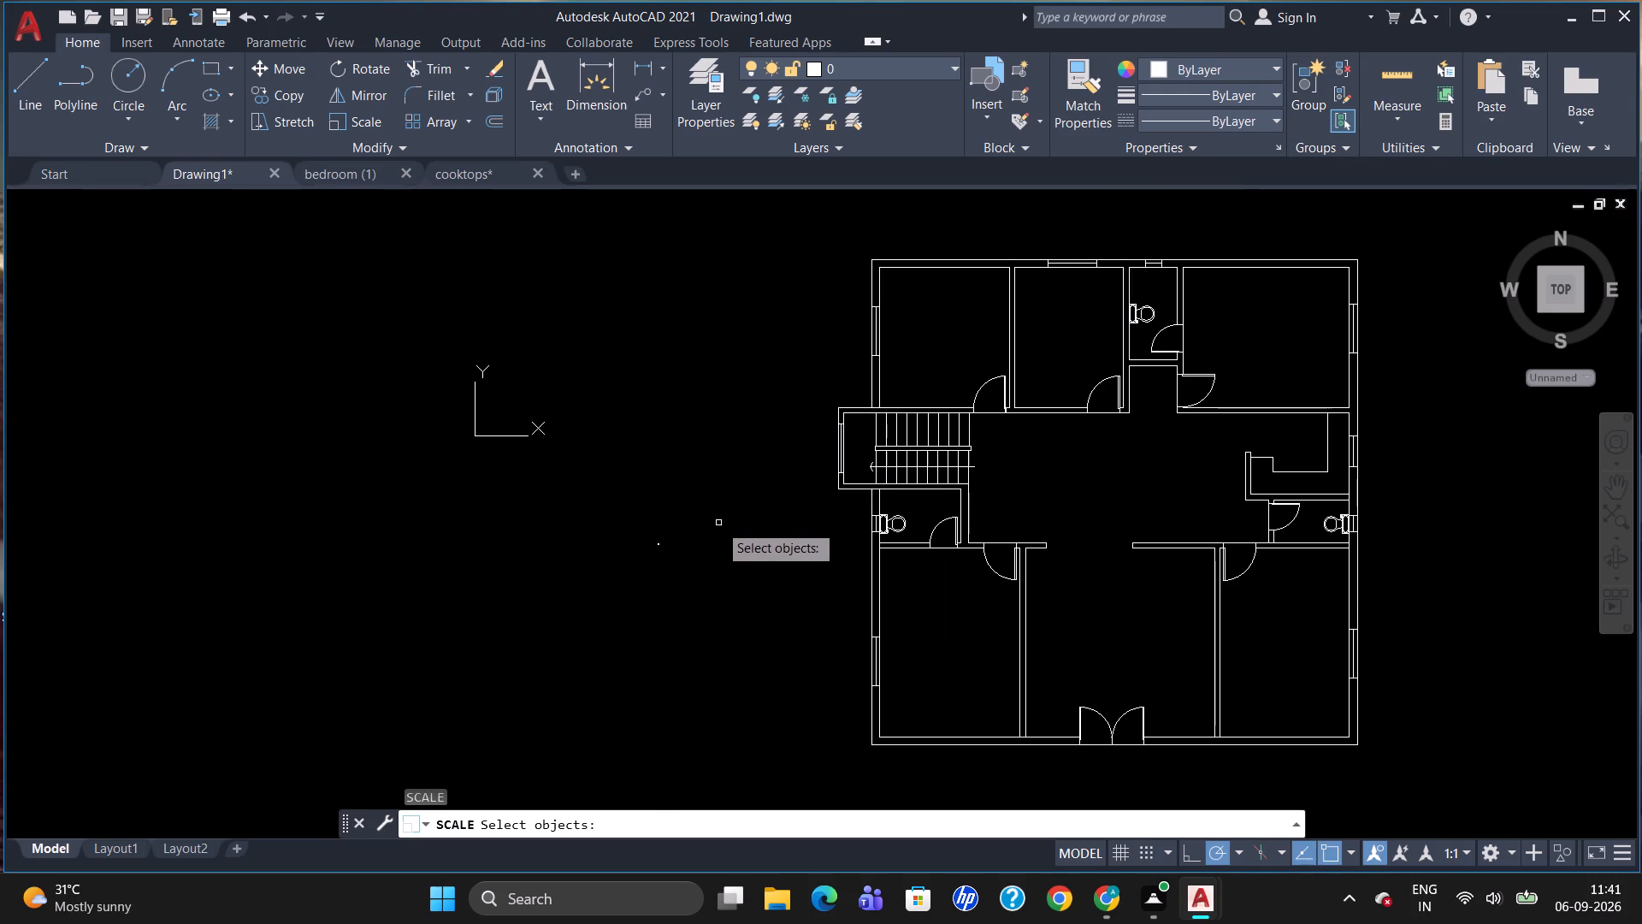
left_click(658, 546)
key("Return")
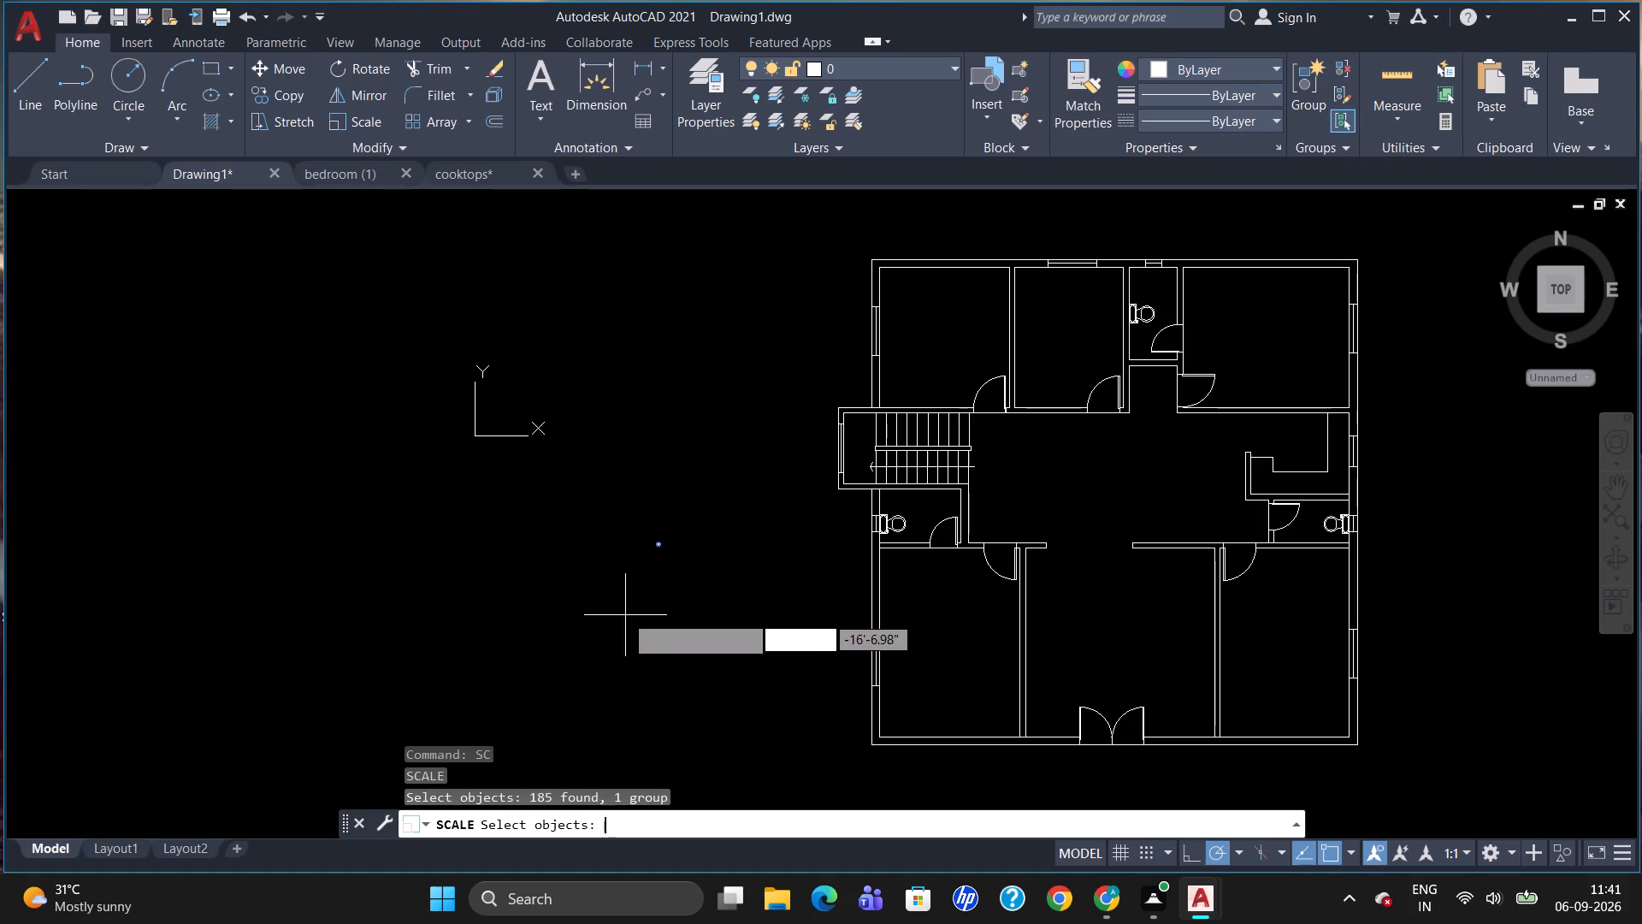
left_click(657, 544)
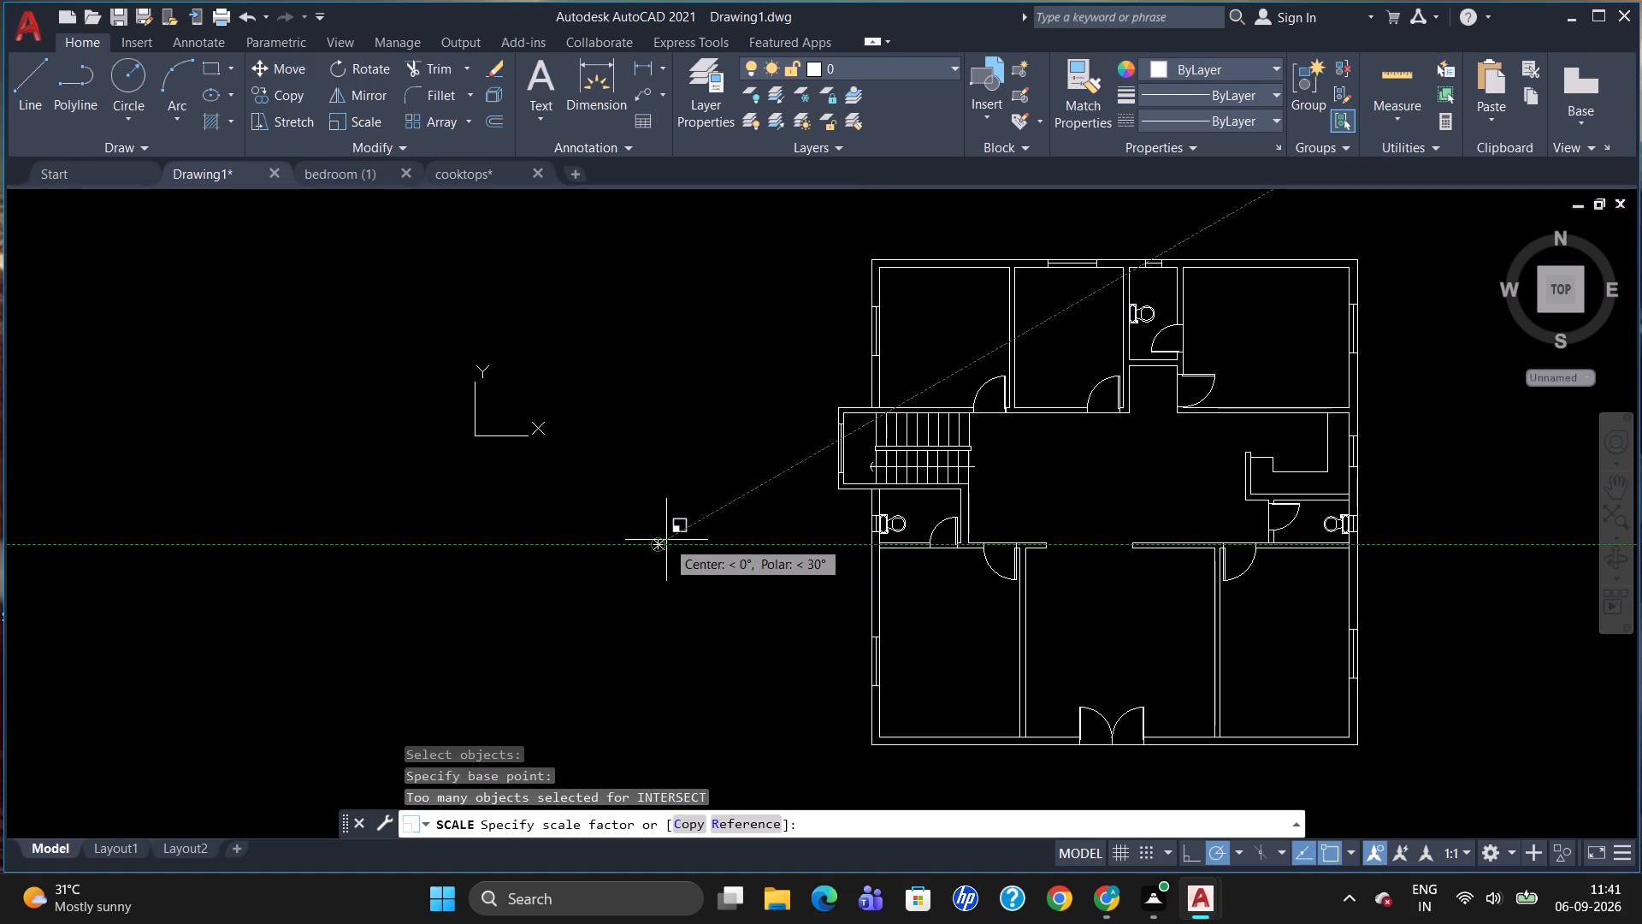
left_click(669, 531)
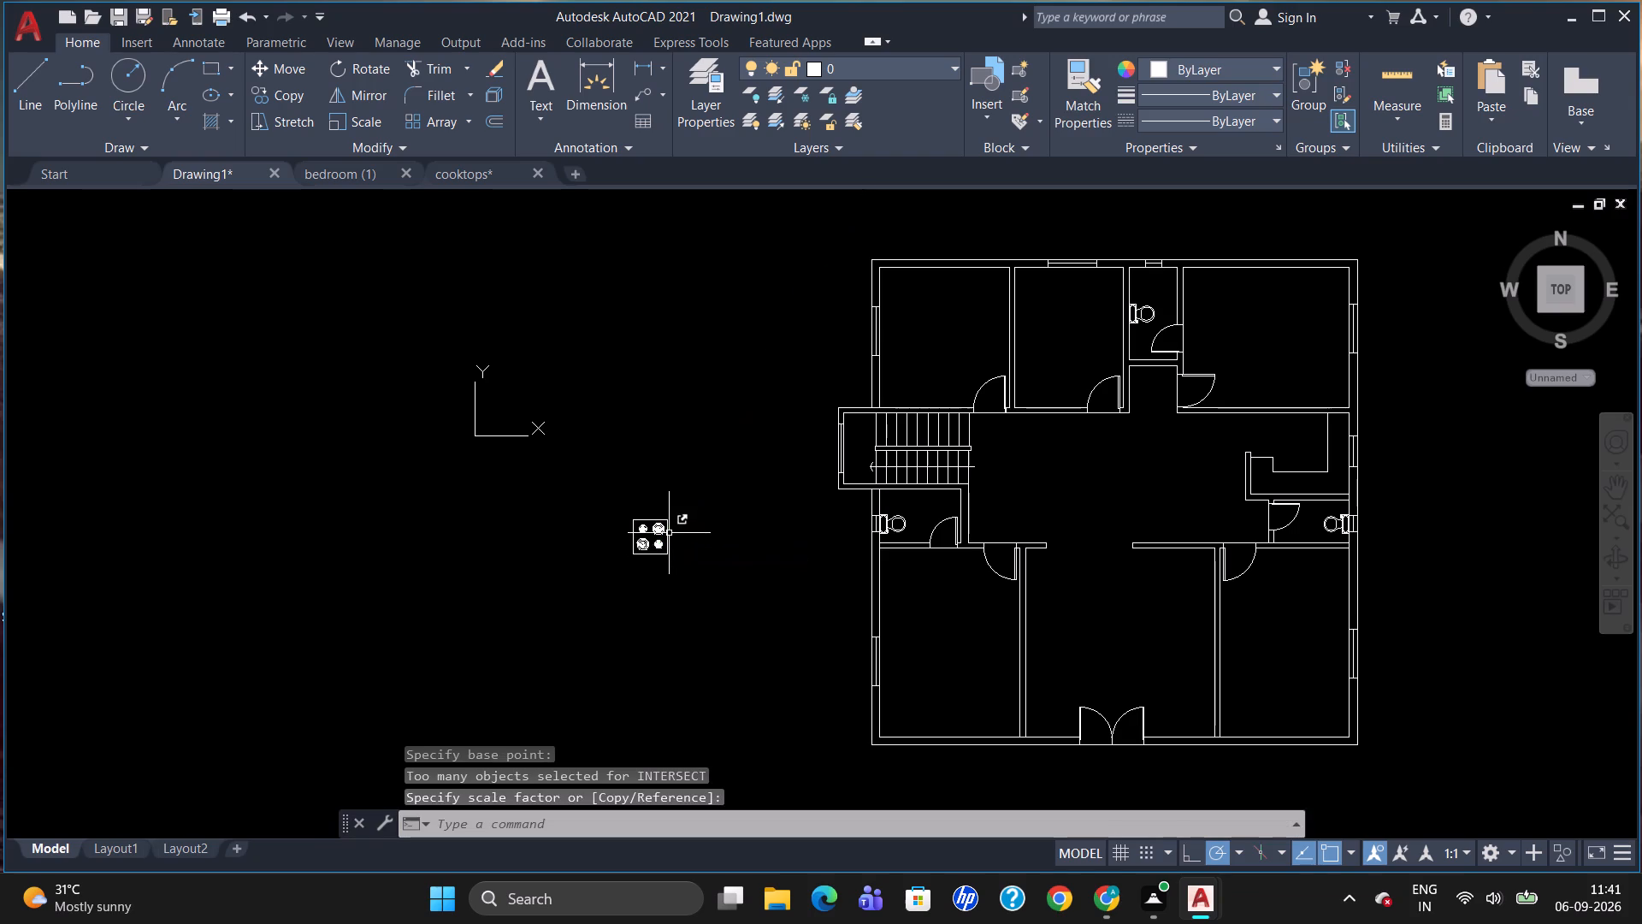
Move the cooktop by its lower east corner into the kitchen, over the south counter near the counter's inner corner.
left_click(661, 539)
key("m")
key("Return")
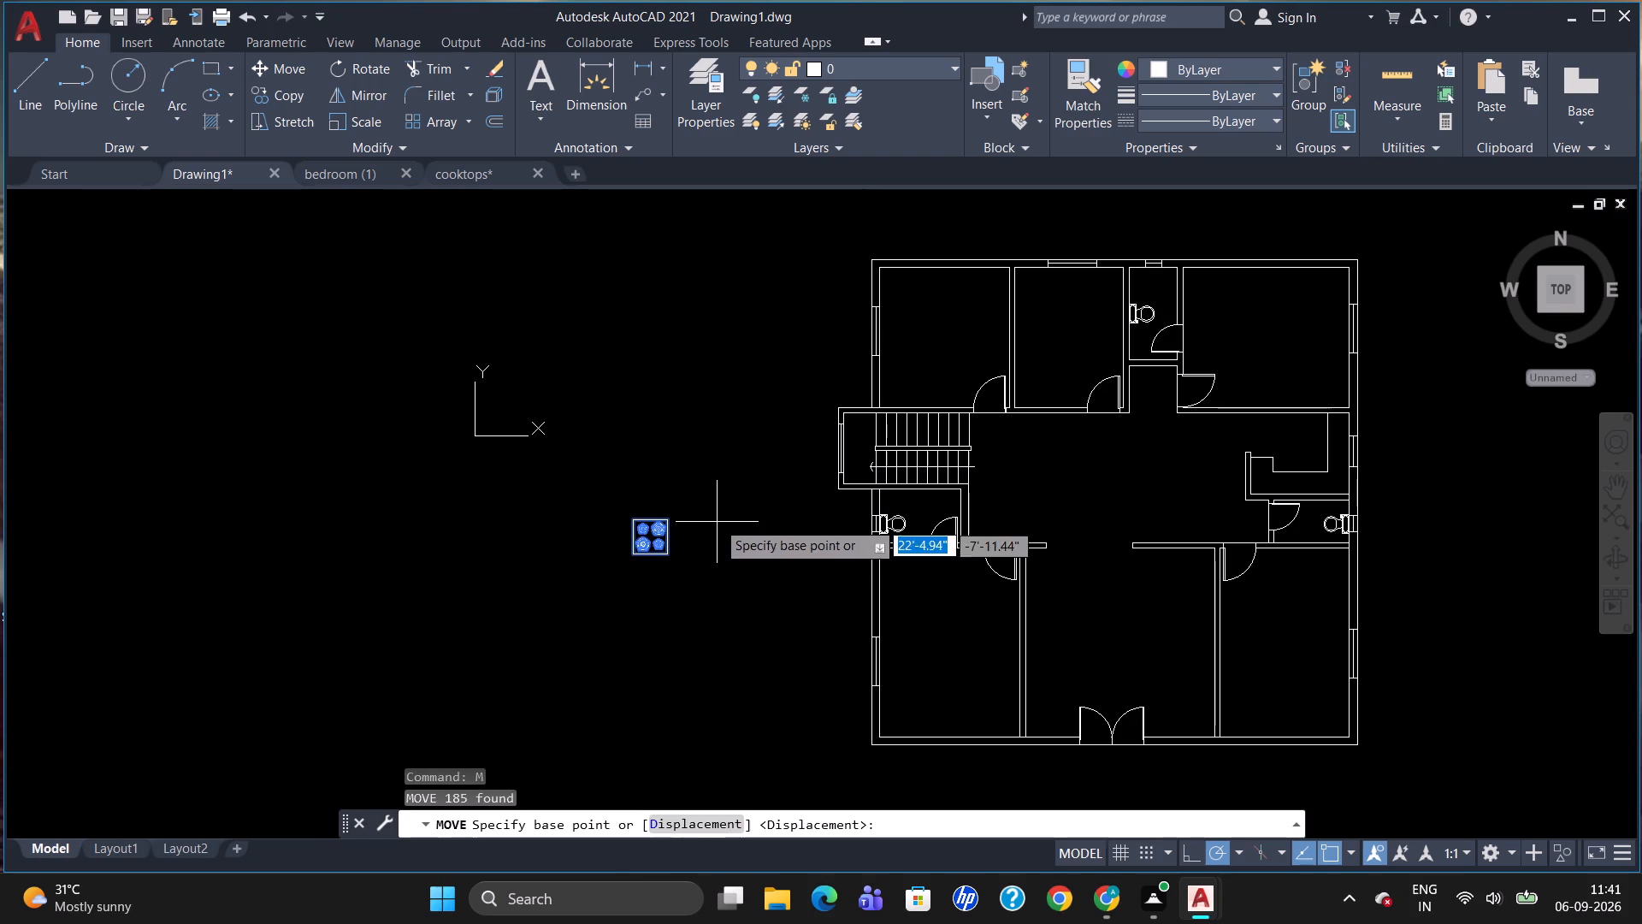
left_click(665, 551)
scroll(1334, 530, "up", 3)
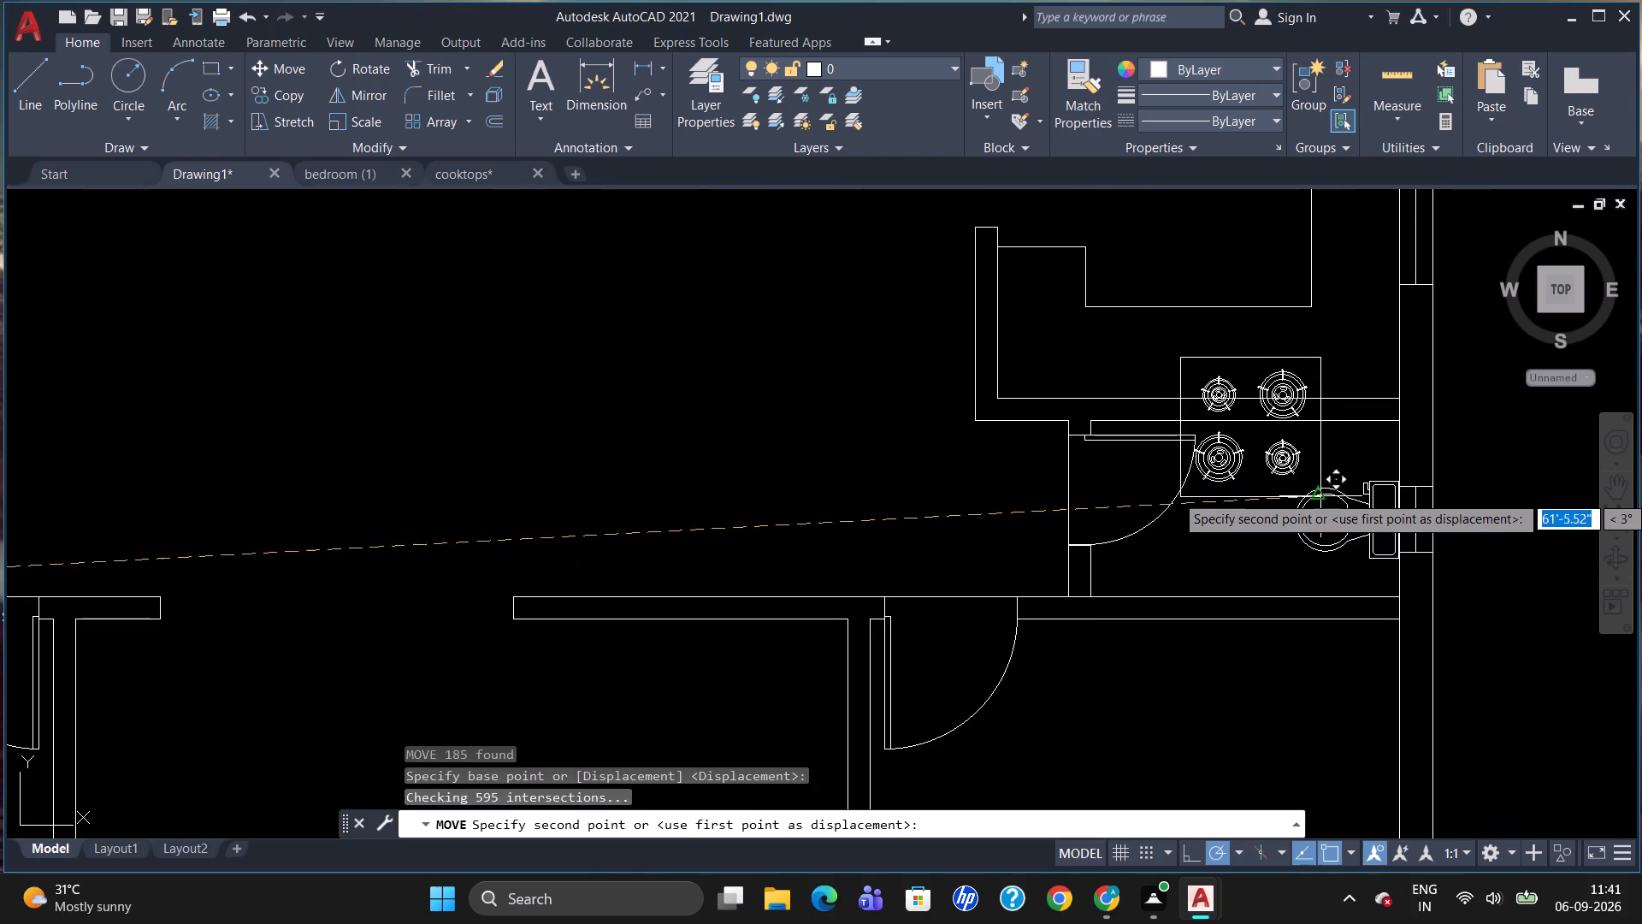
left_click(1316, 454)
Scale the cooktop down about its upper east corner so it fits within the depth of the south kitchen counter.
left_click(1280, 350)
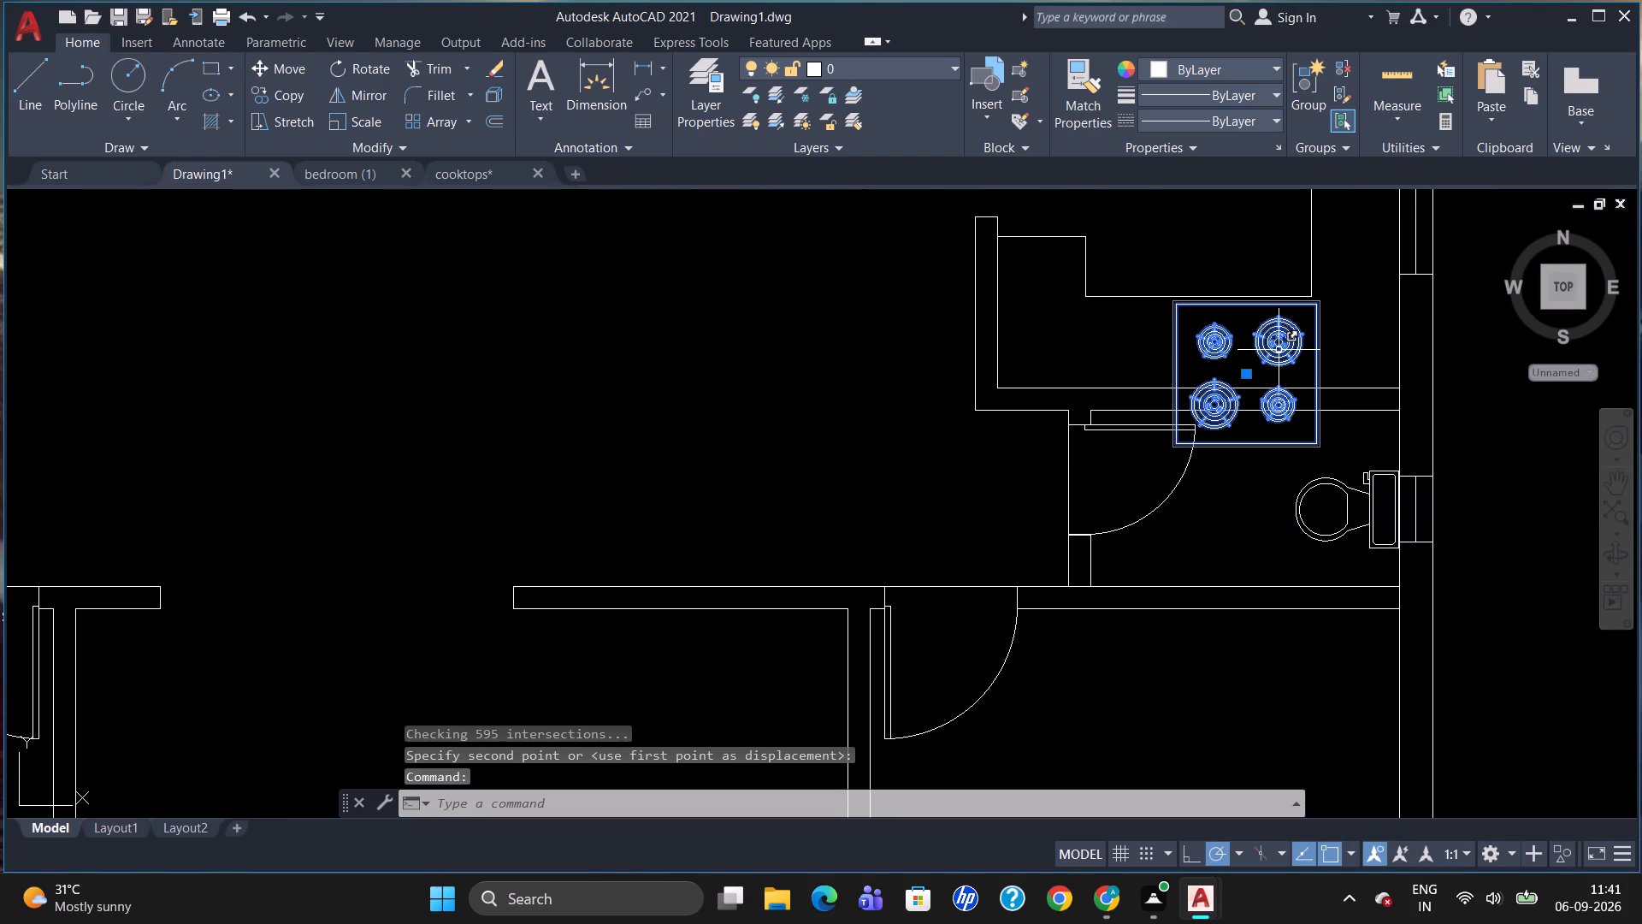
type("SC")
key("Return")
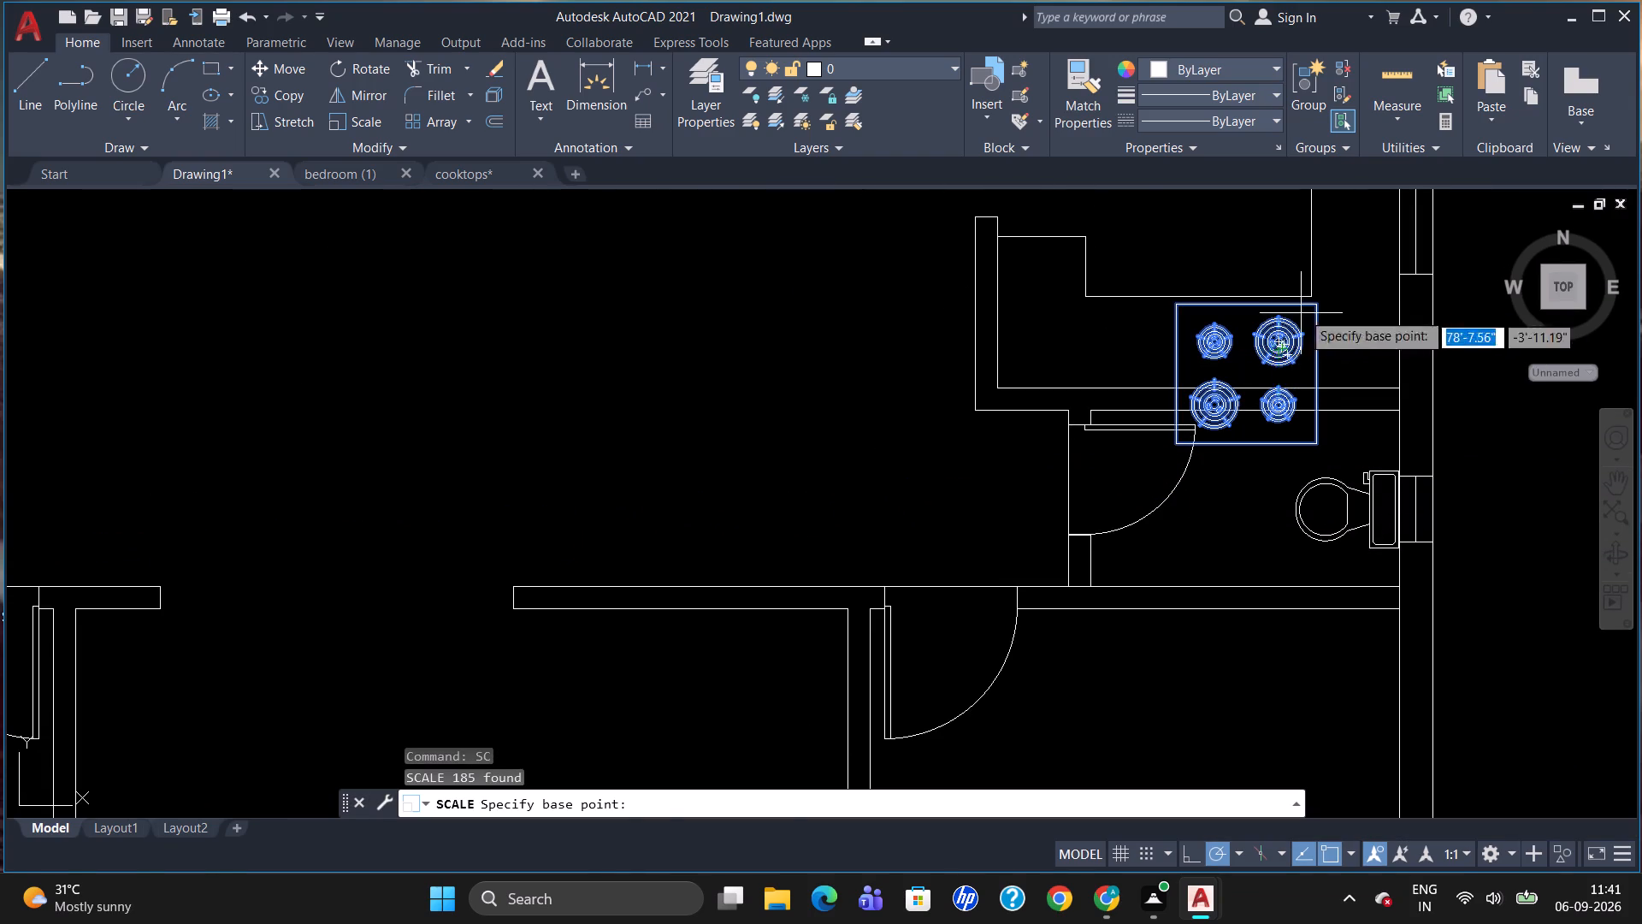
left_click(1310, 301)
left_click(1306, 334)
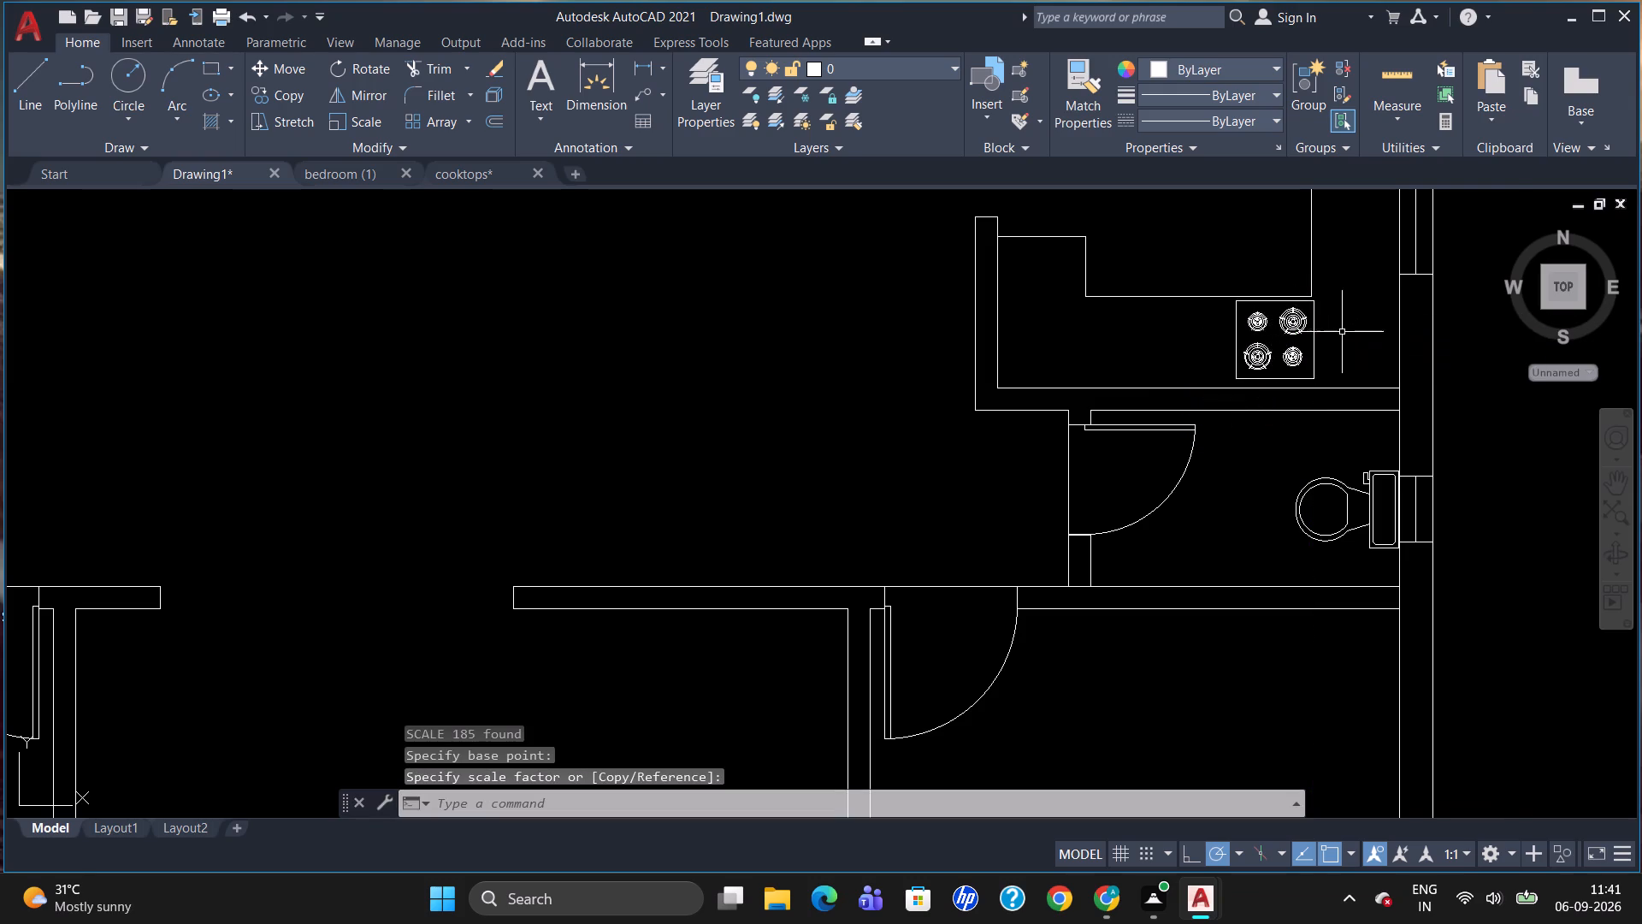
Move the cooktop about 1'-2" west along the south kitchen counter, clear of the counter's inner corner.
scroll(1344, 325, "up", 2)
left_click(1258, 344)
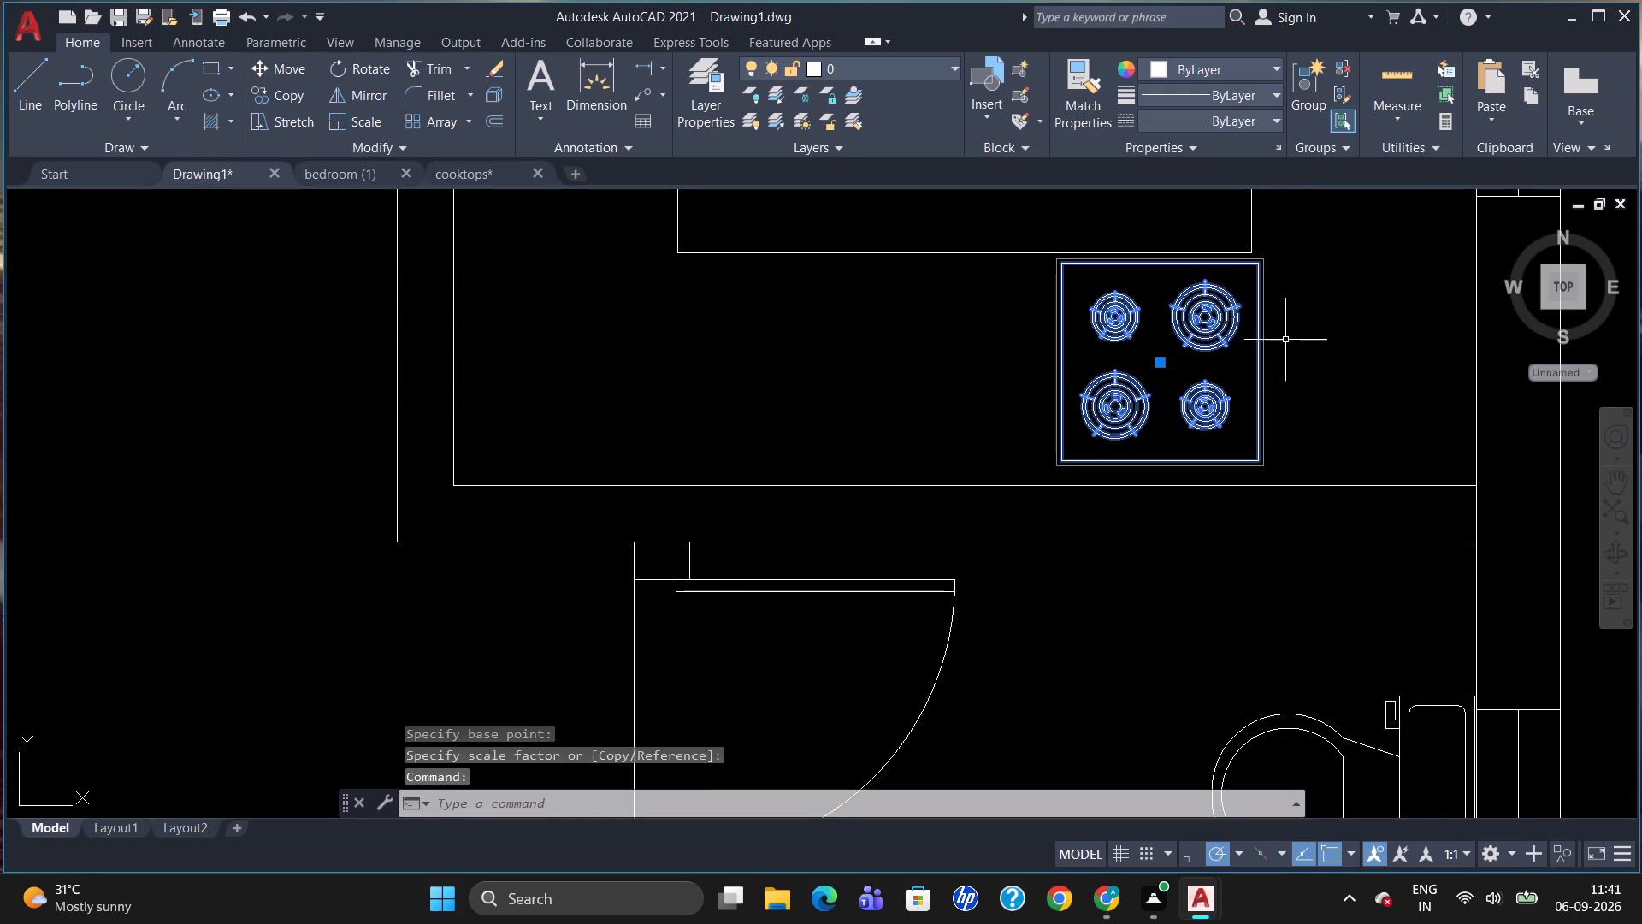
key("m")
key("Return")
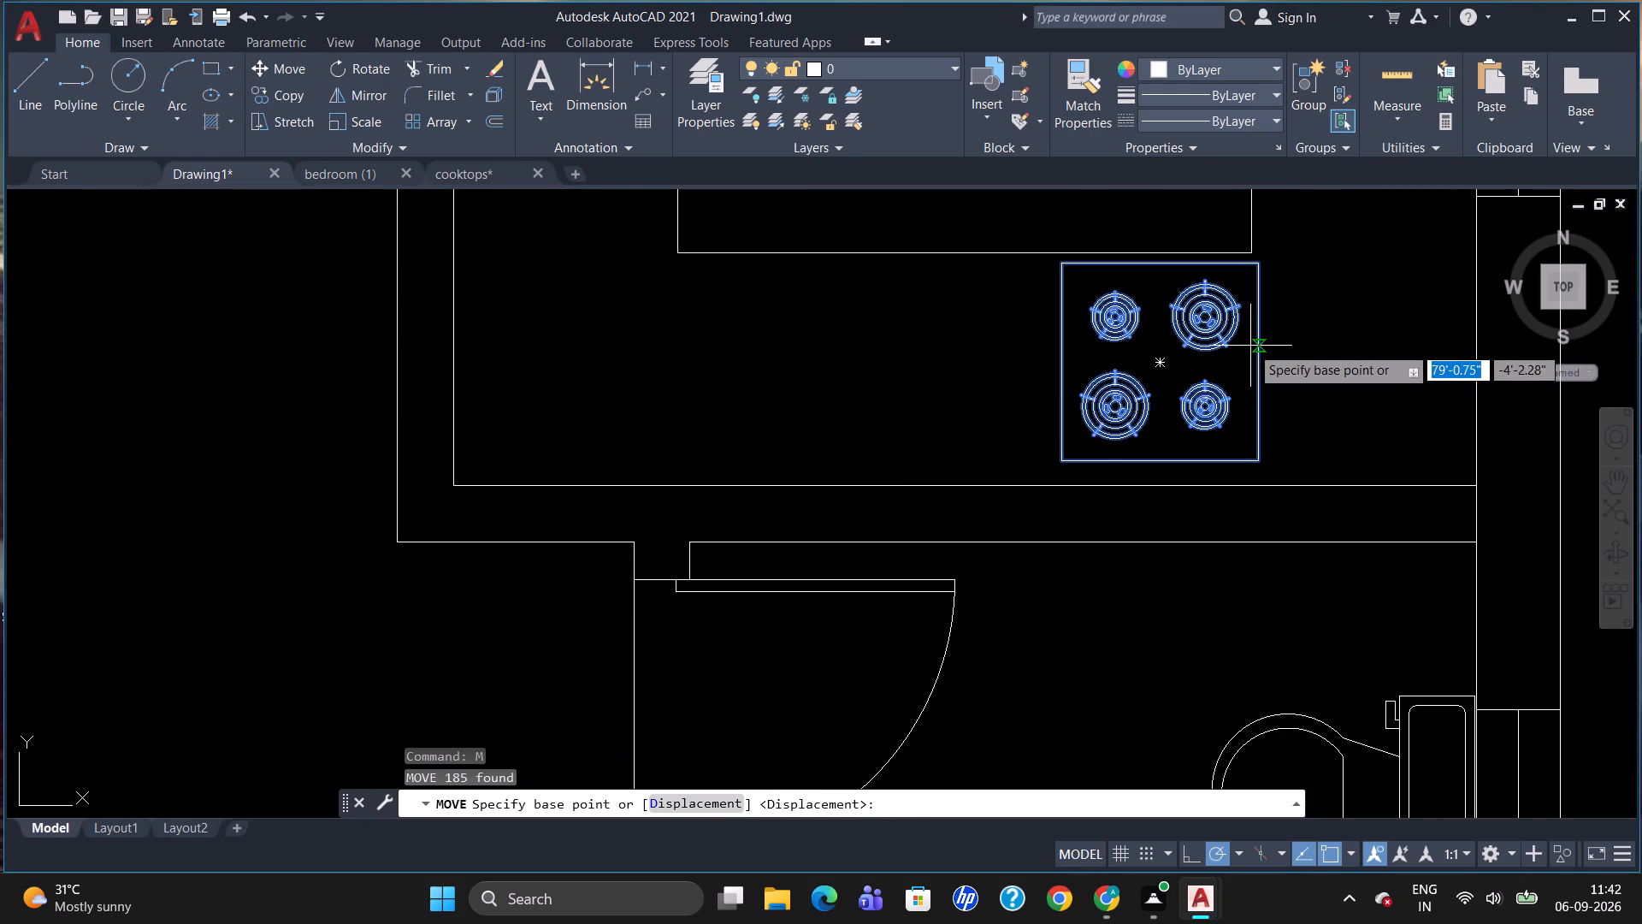
left_click(1251, 346)
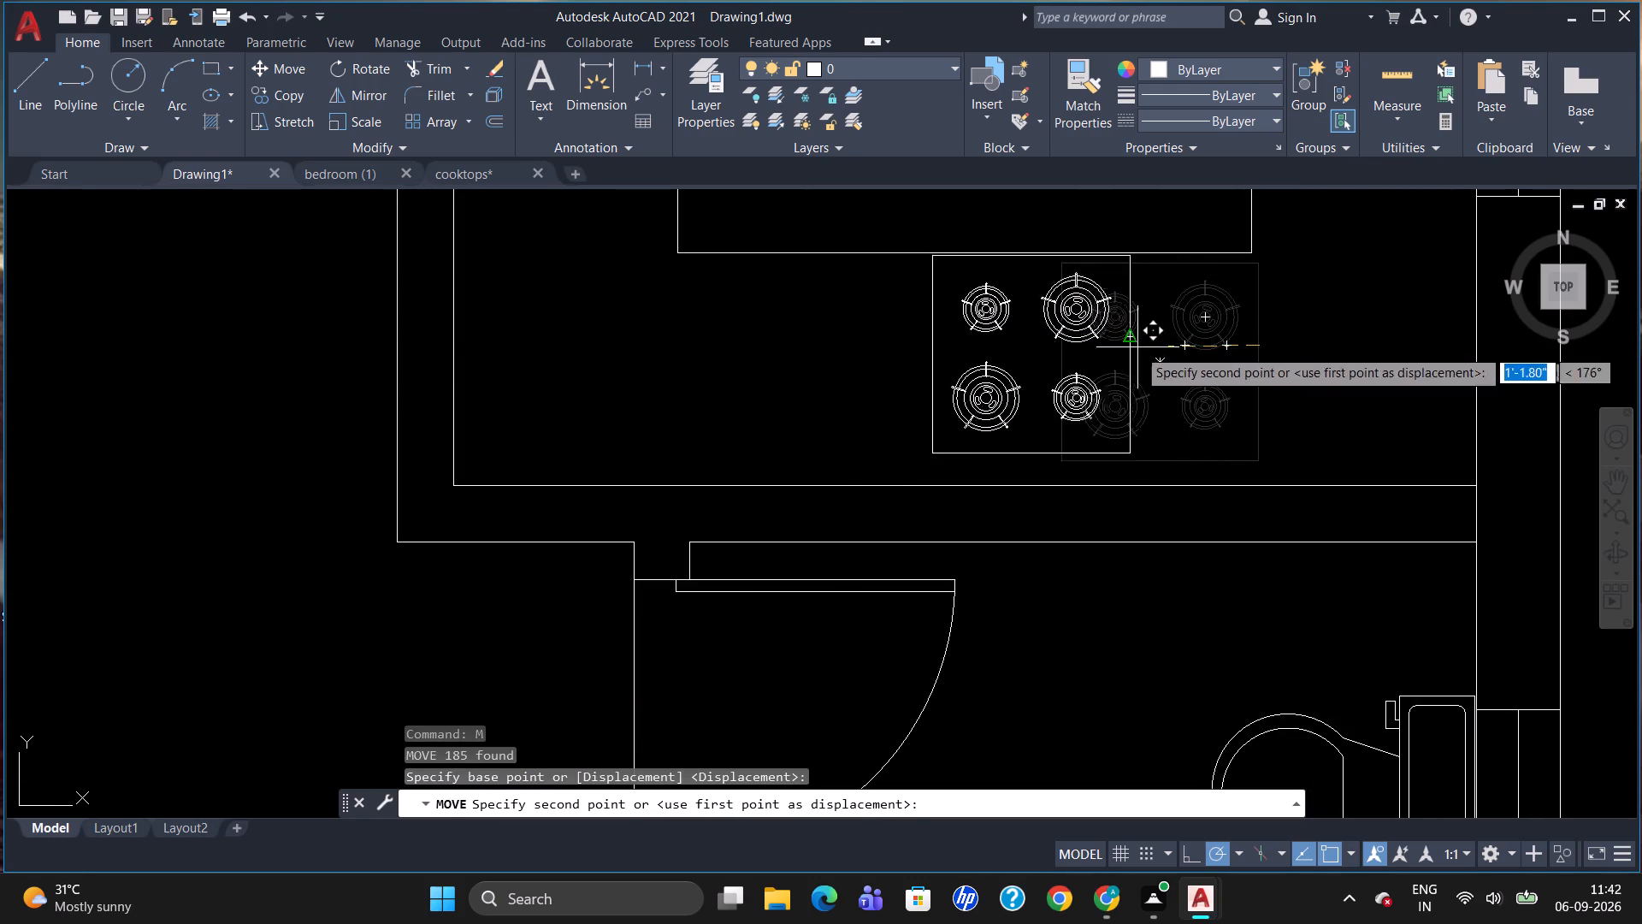
left_click(1136, 349)
Copy the plan-view bed with two nightstands and angled cushions from bedroom (1) into Drawing1's northwest room and group it.
scroll(1008, 482, "down", 4)
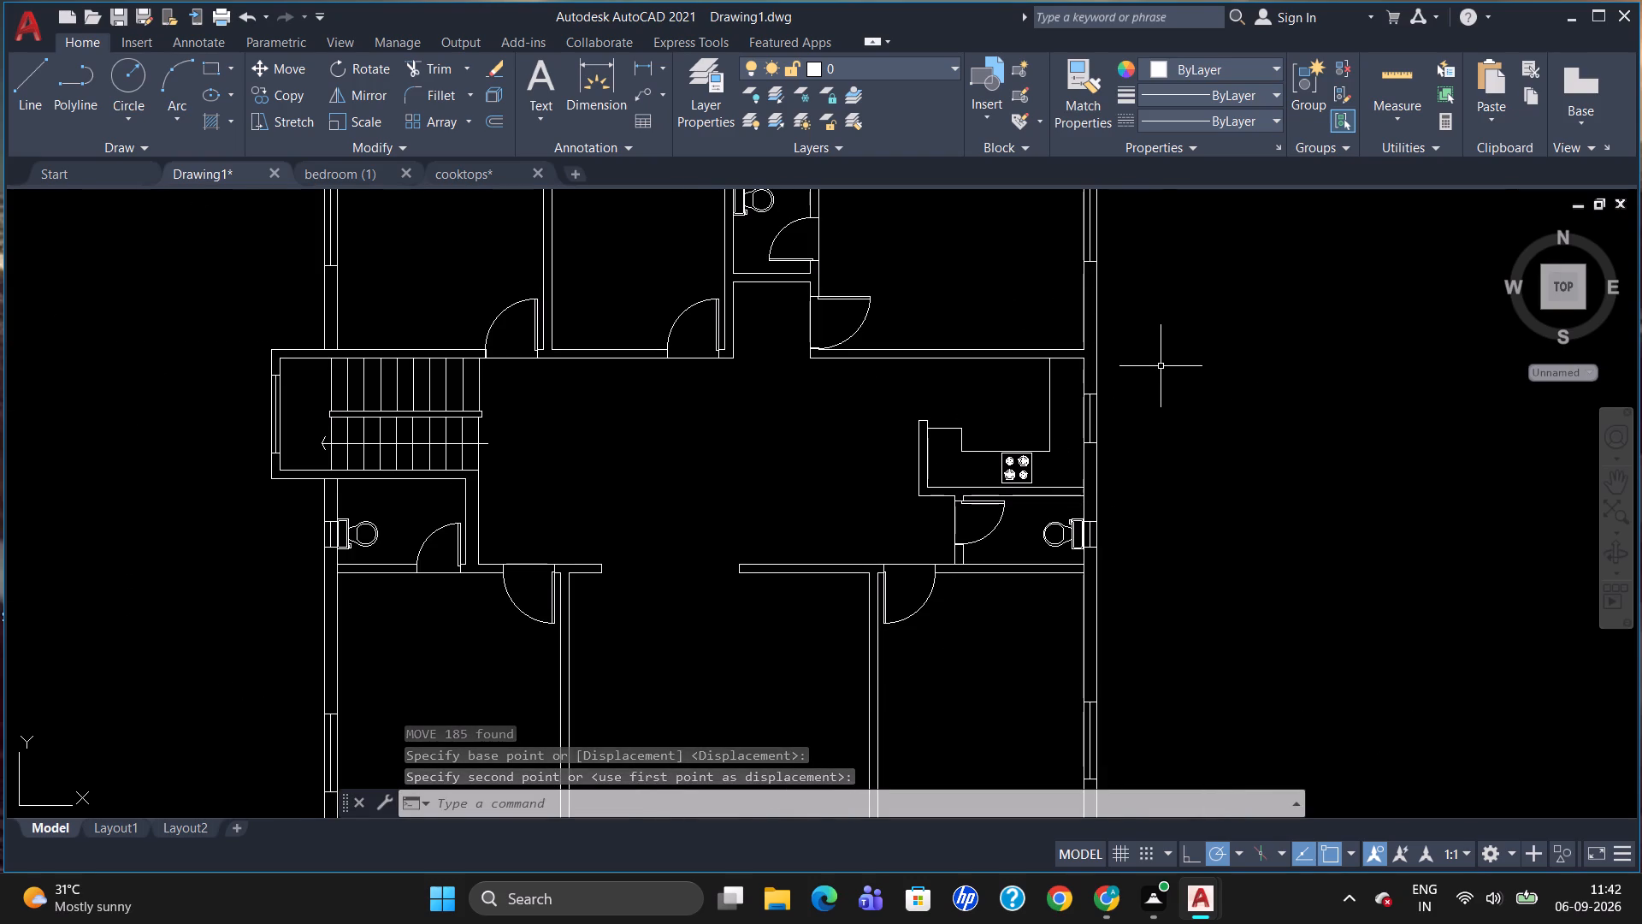
scroll(1057, 437, "down", 1)
scroll(682, 361, "up", 1)
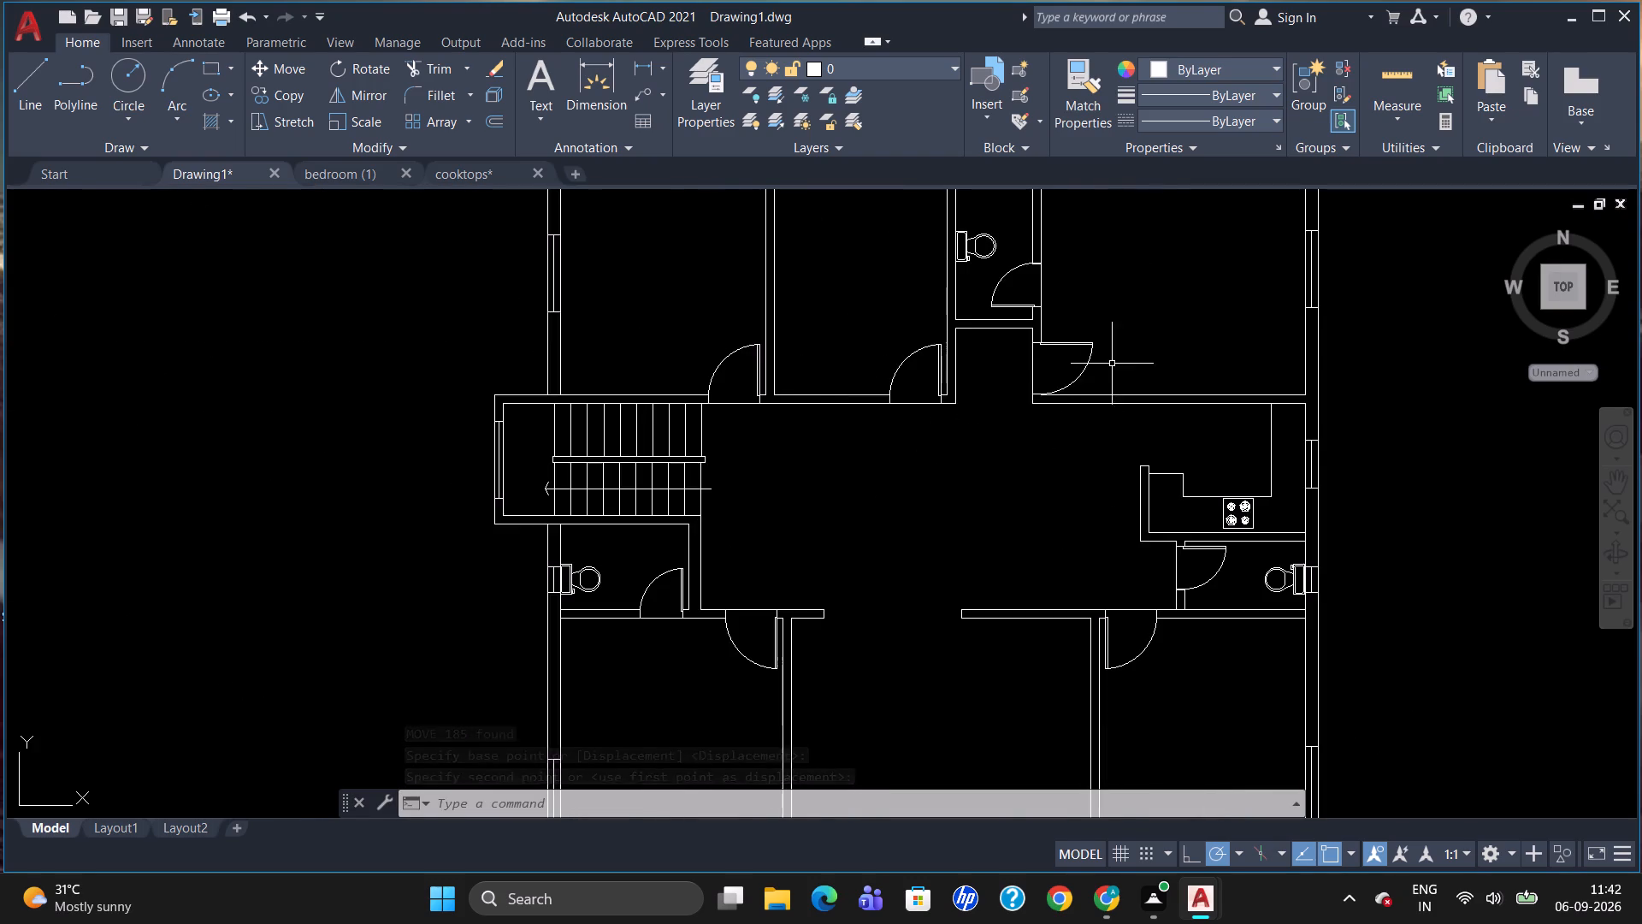
scroll(1127, 373, "down", 1)
left_click(336, 172)
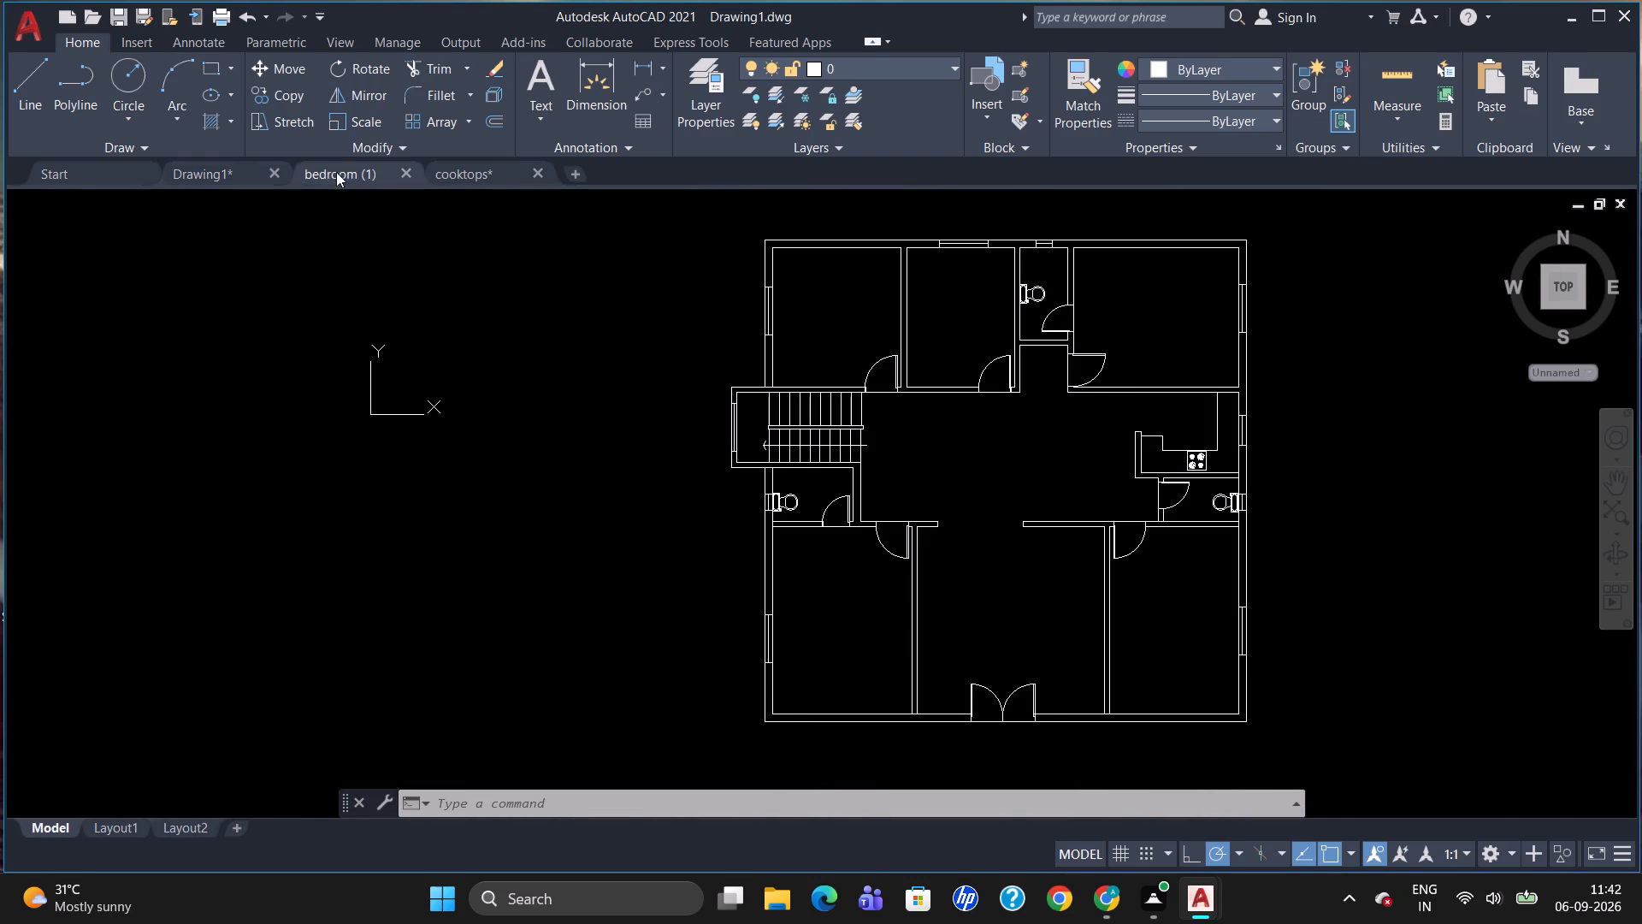
left_click(1005, 357)
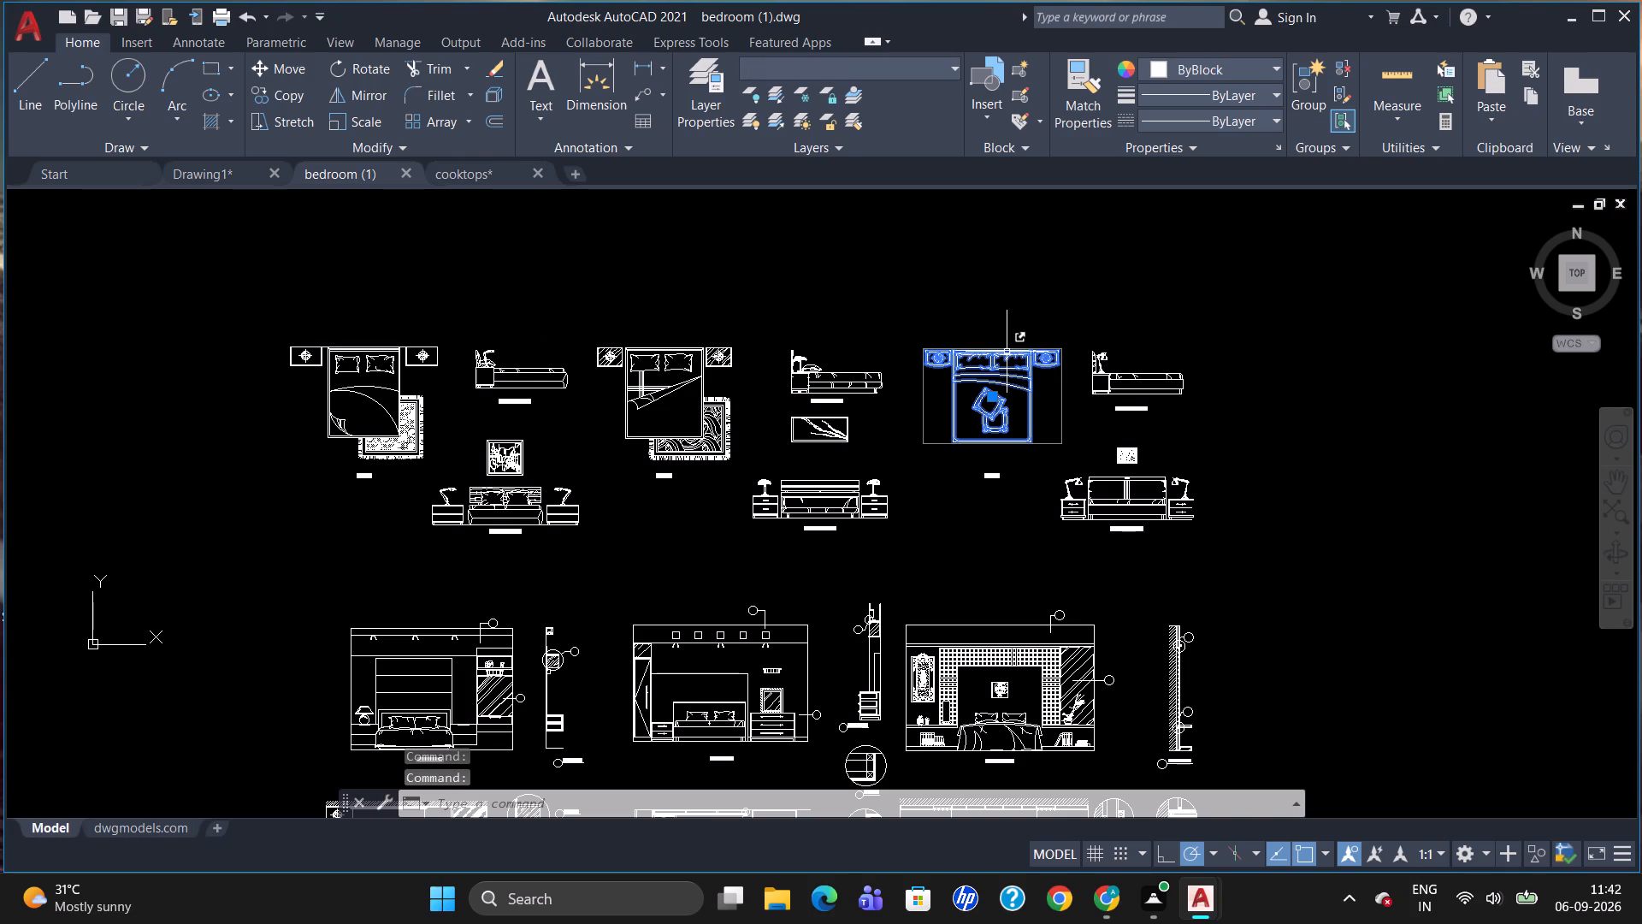
key("ctrl+c")
left_click(201, 175)
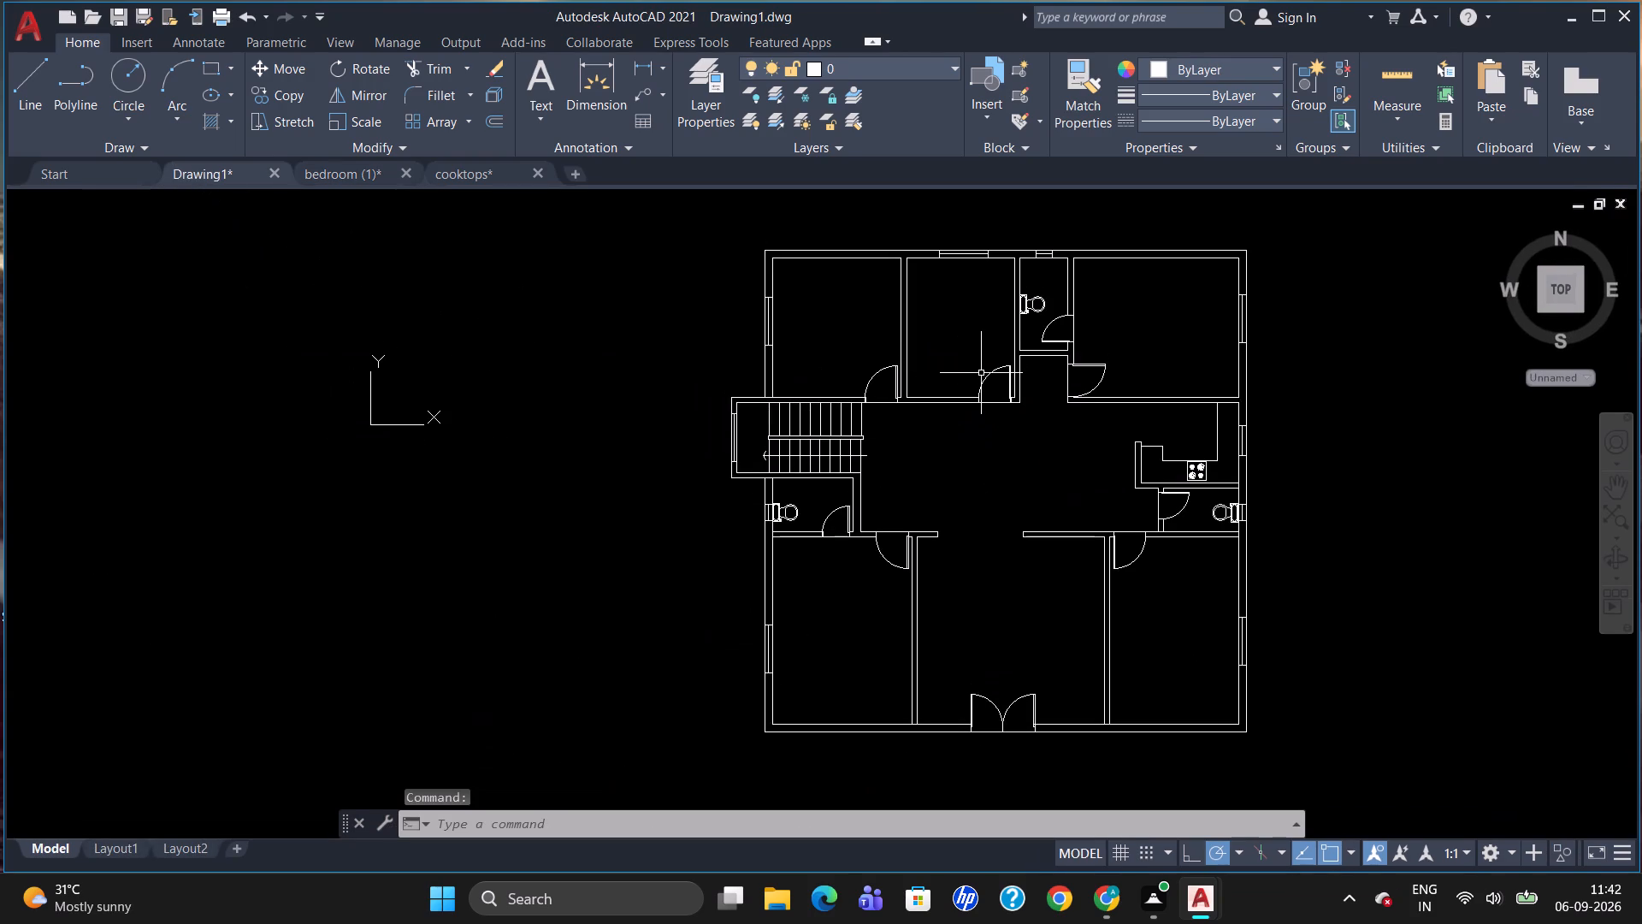
scroll(836, 259, "up", 2)
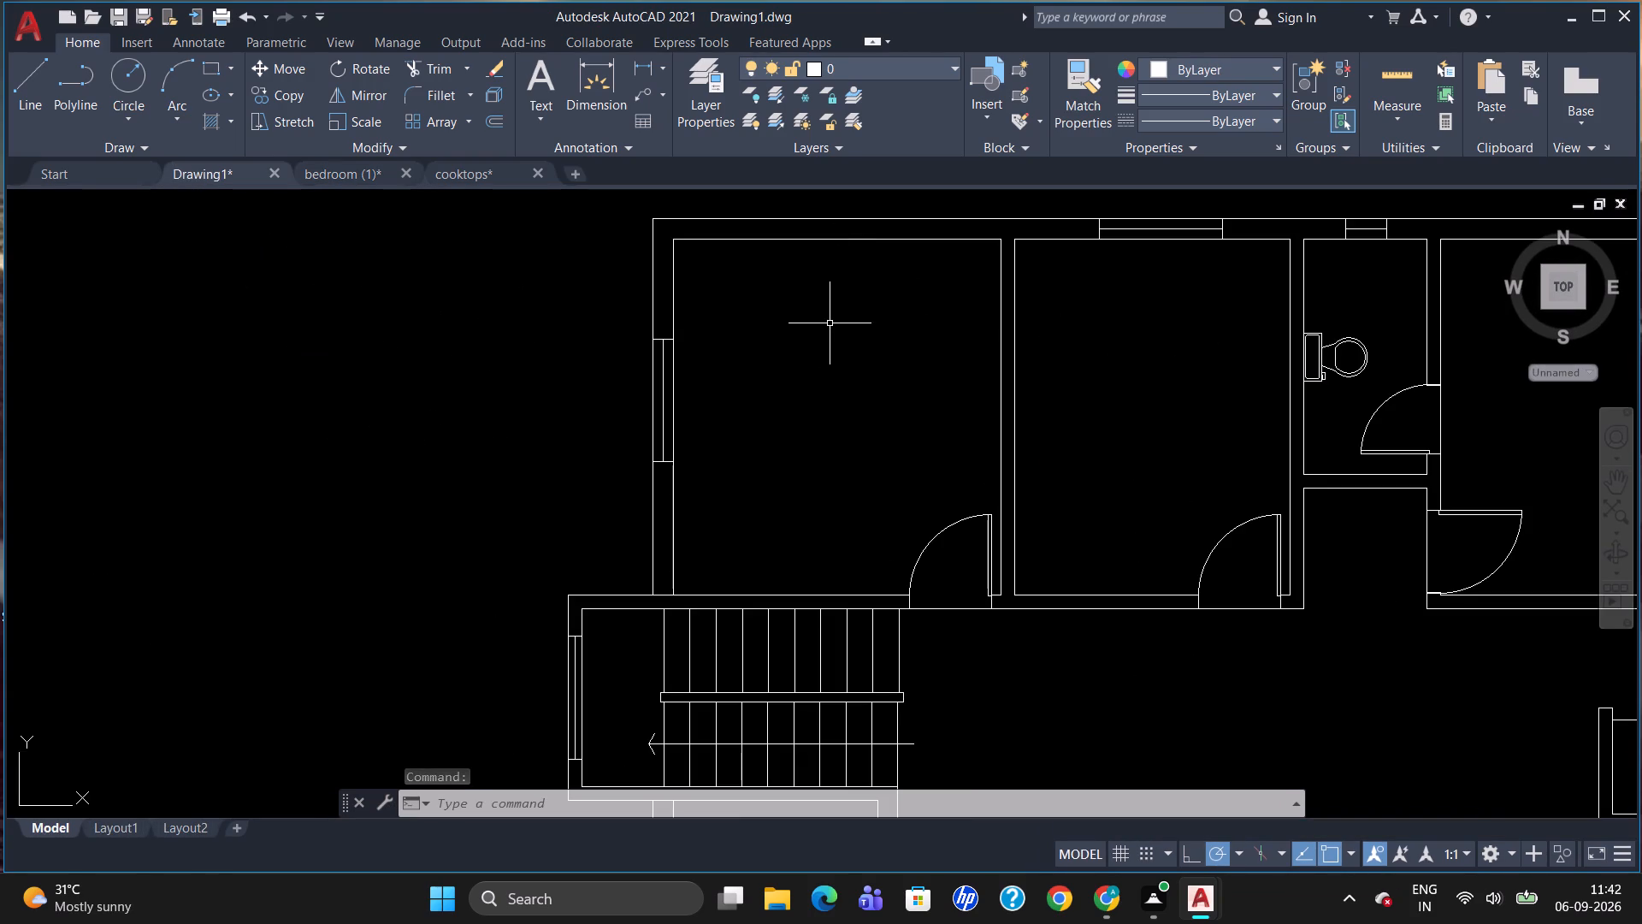
key("ctrl+v")
left_click(826, 366)
left_click_drag(885, 382, 883, 375)
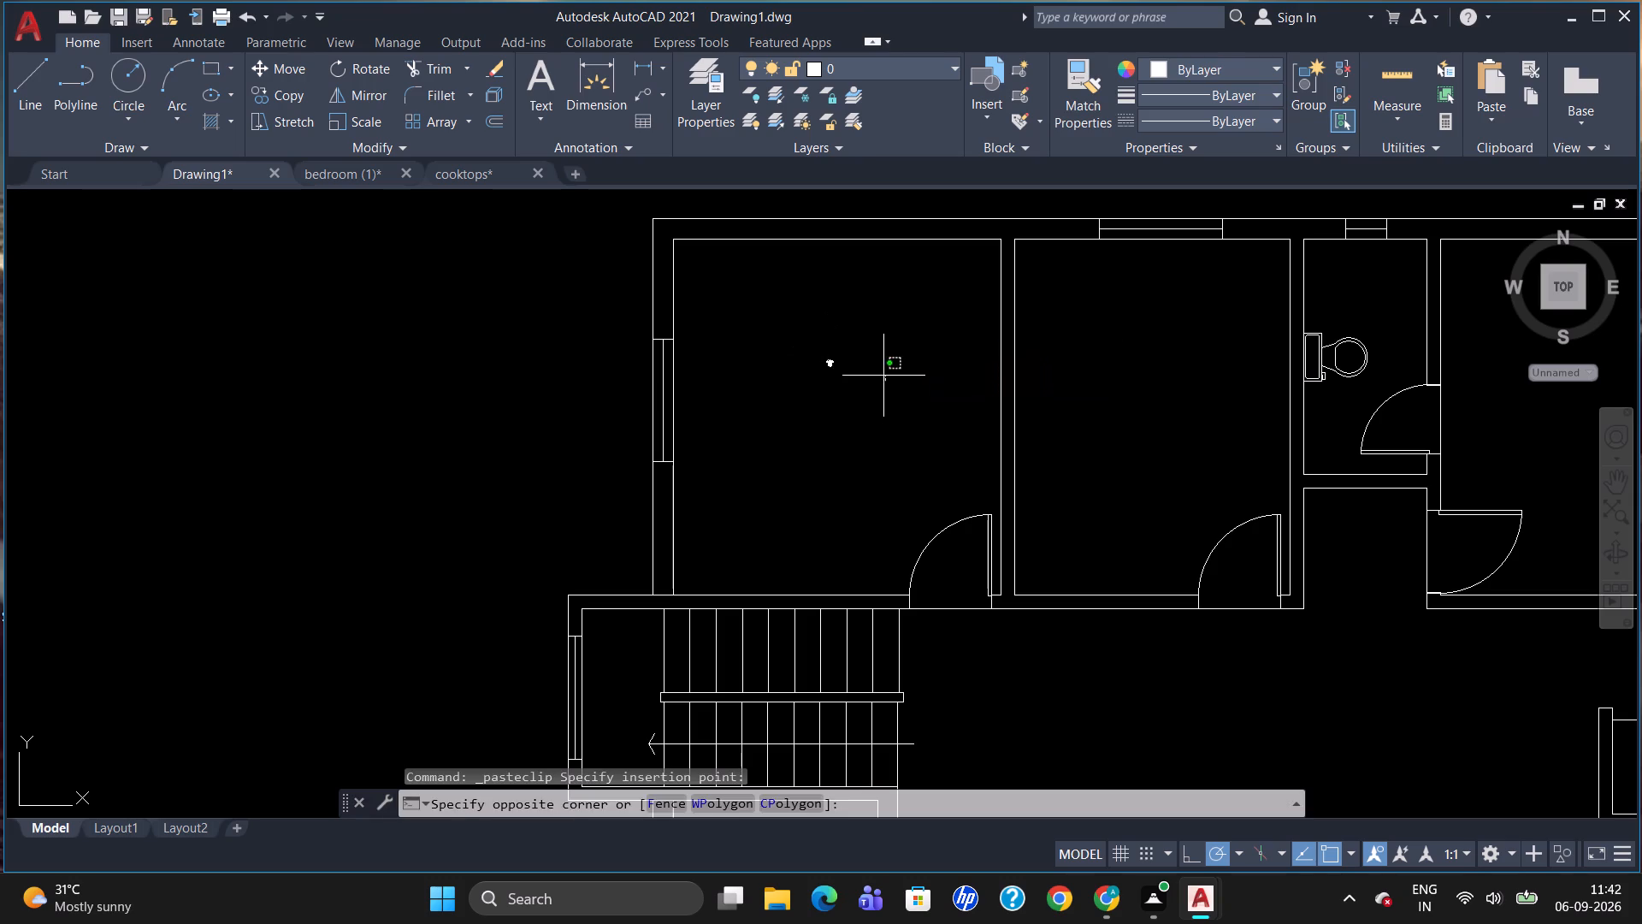
left_click_drag(883, 375, 751, 416)
left_click(1301, 89)
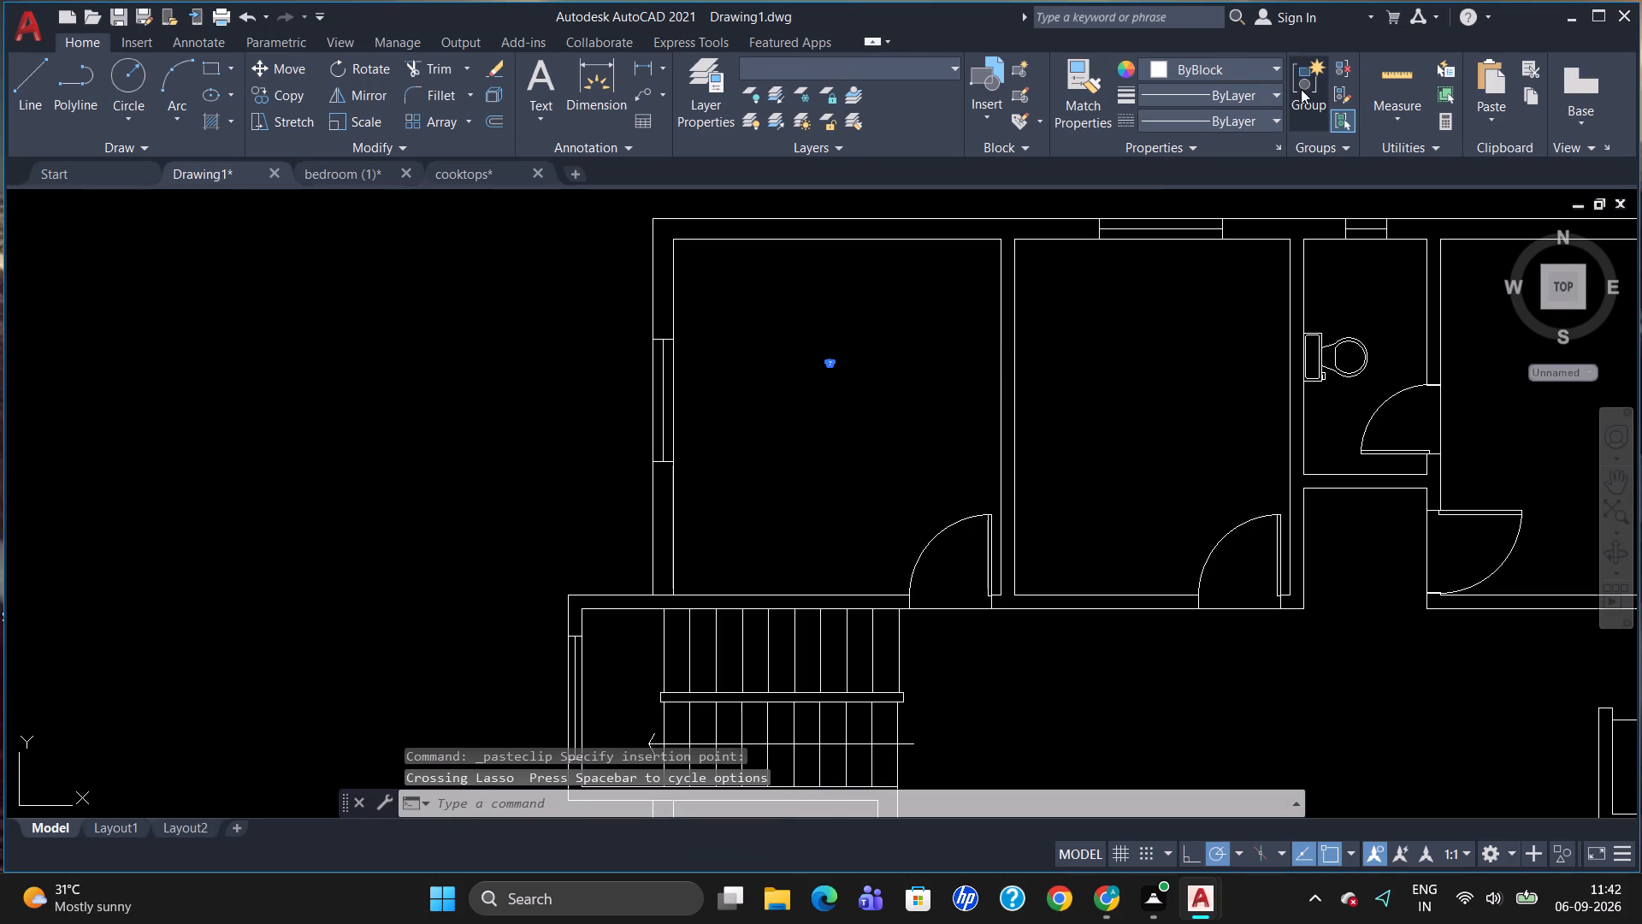
Scale up the tiny bed group in the northwest room to a size that suits the room.
type("SC")
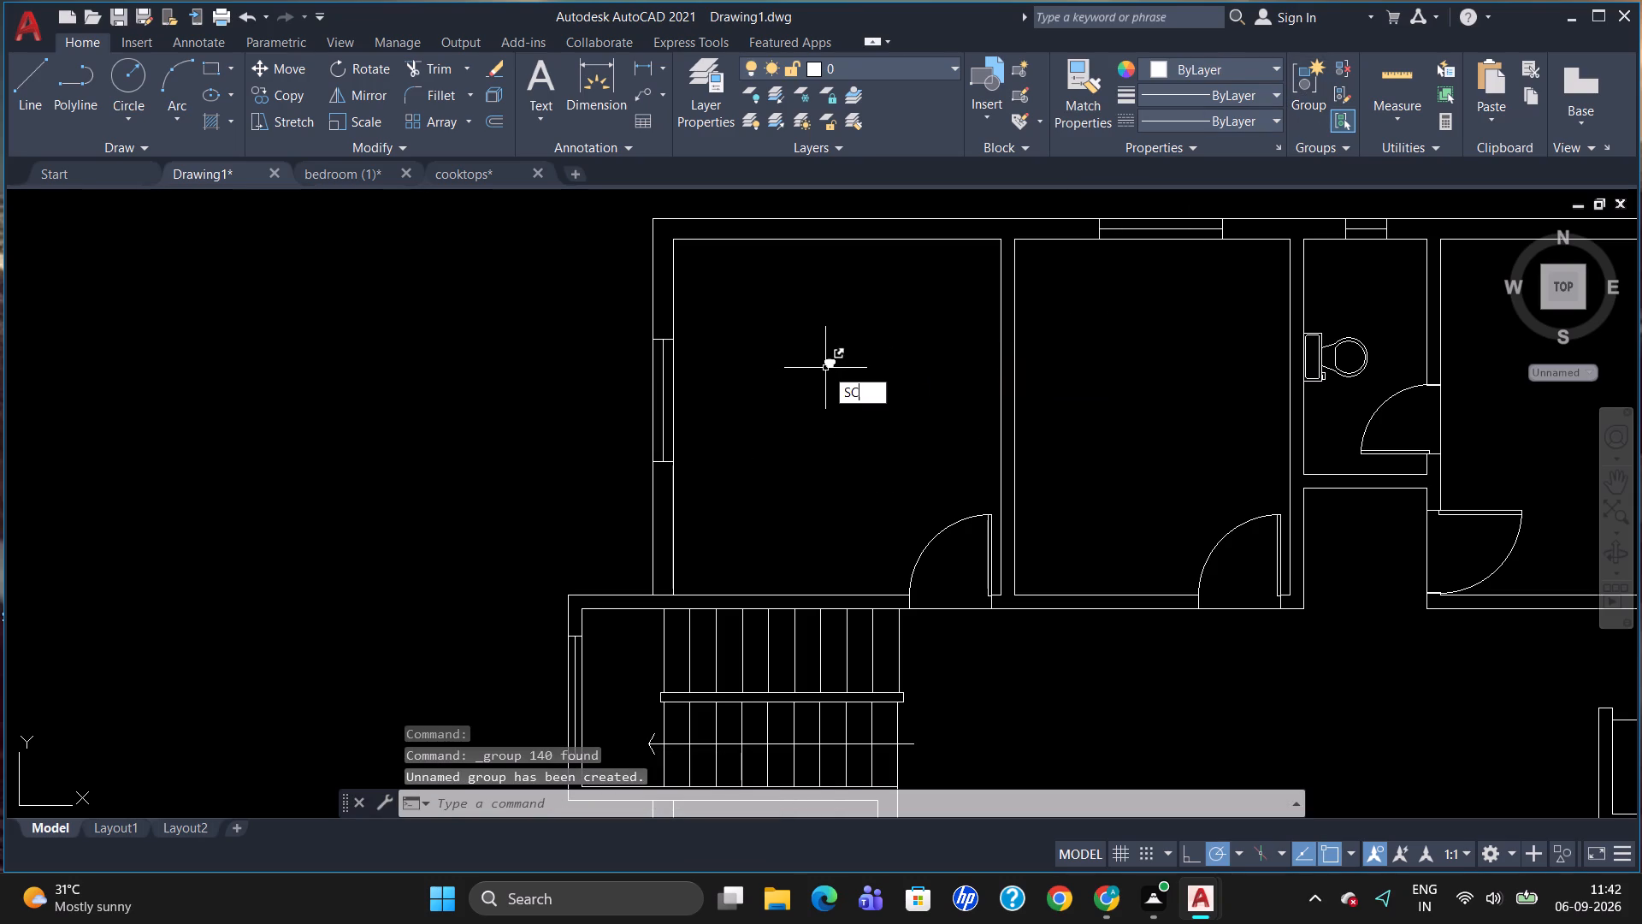
key("Return")
left_click(830, 362)
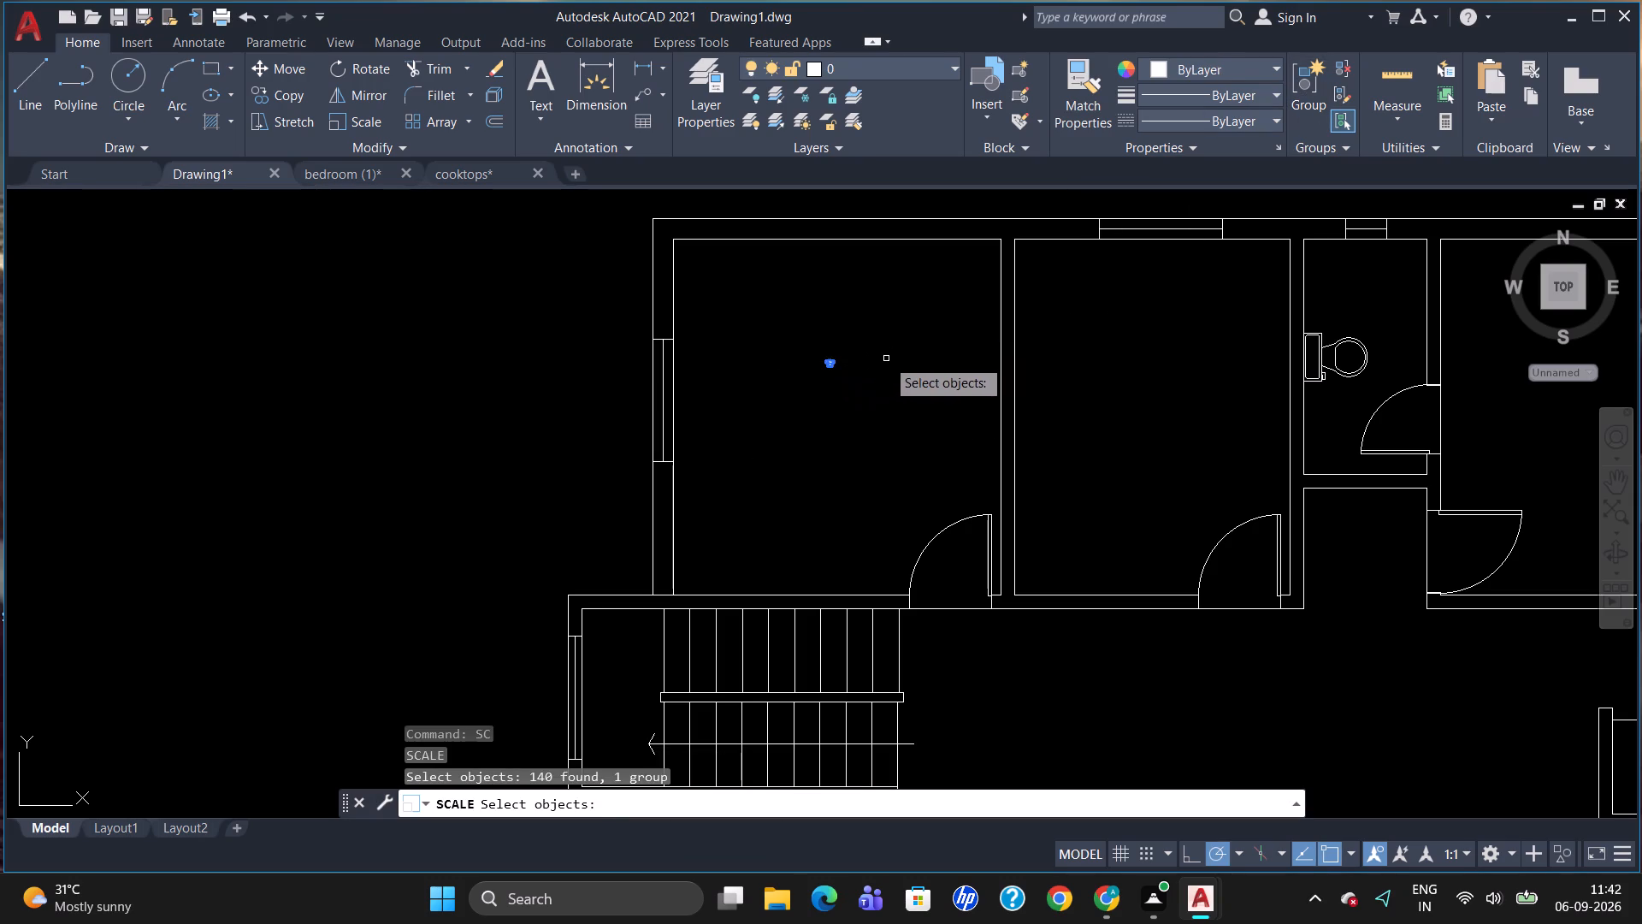
key("Return")
left_click(833, 357)
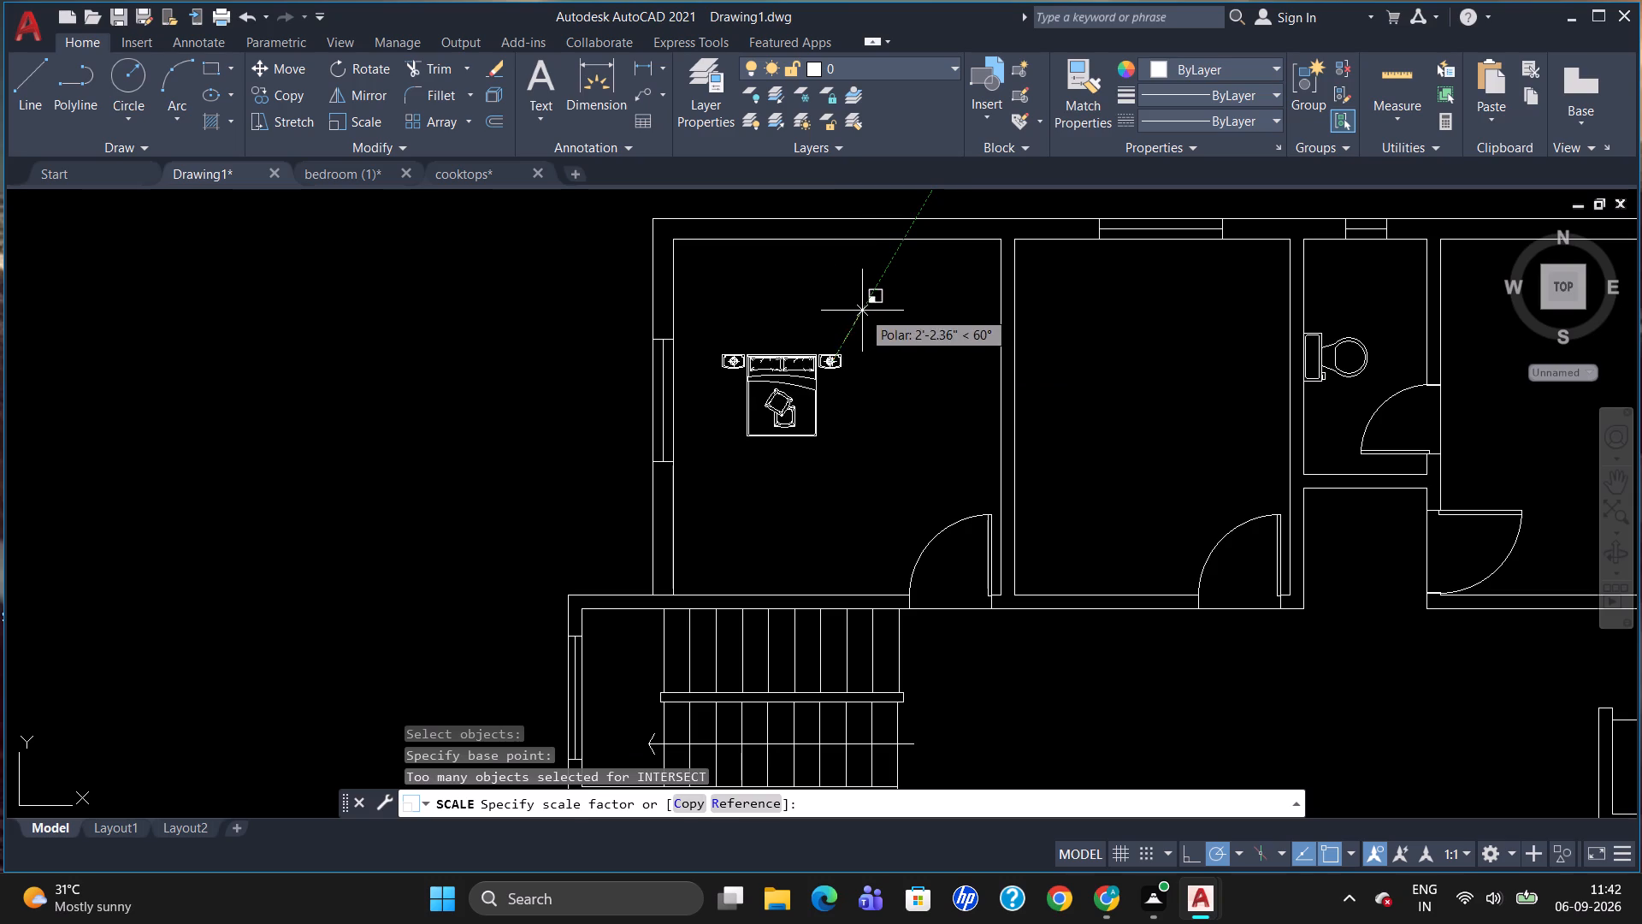
left_click(907, 319)
Move the bed group by the middle of its headboard to just below the northwest room's north wall, clear of the west window.
left_click(746, 361)
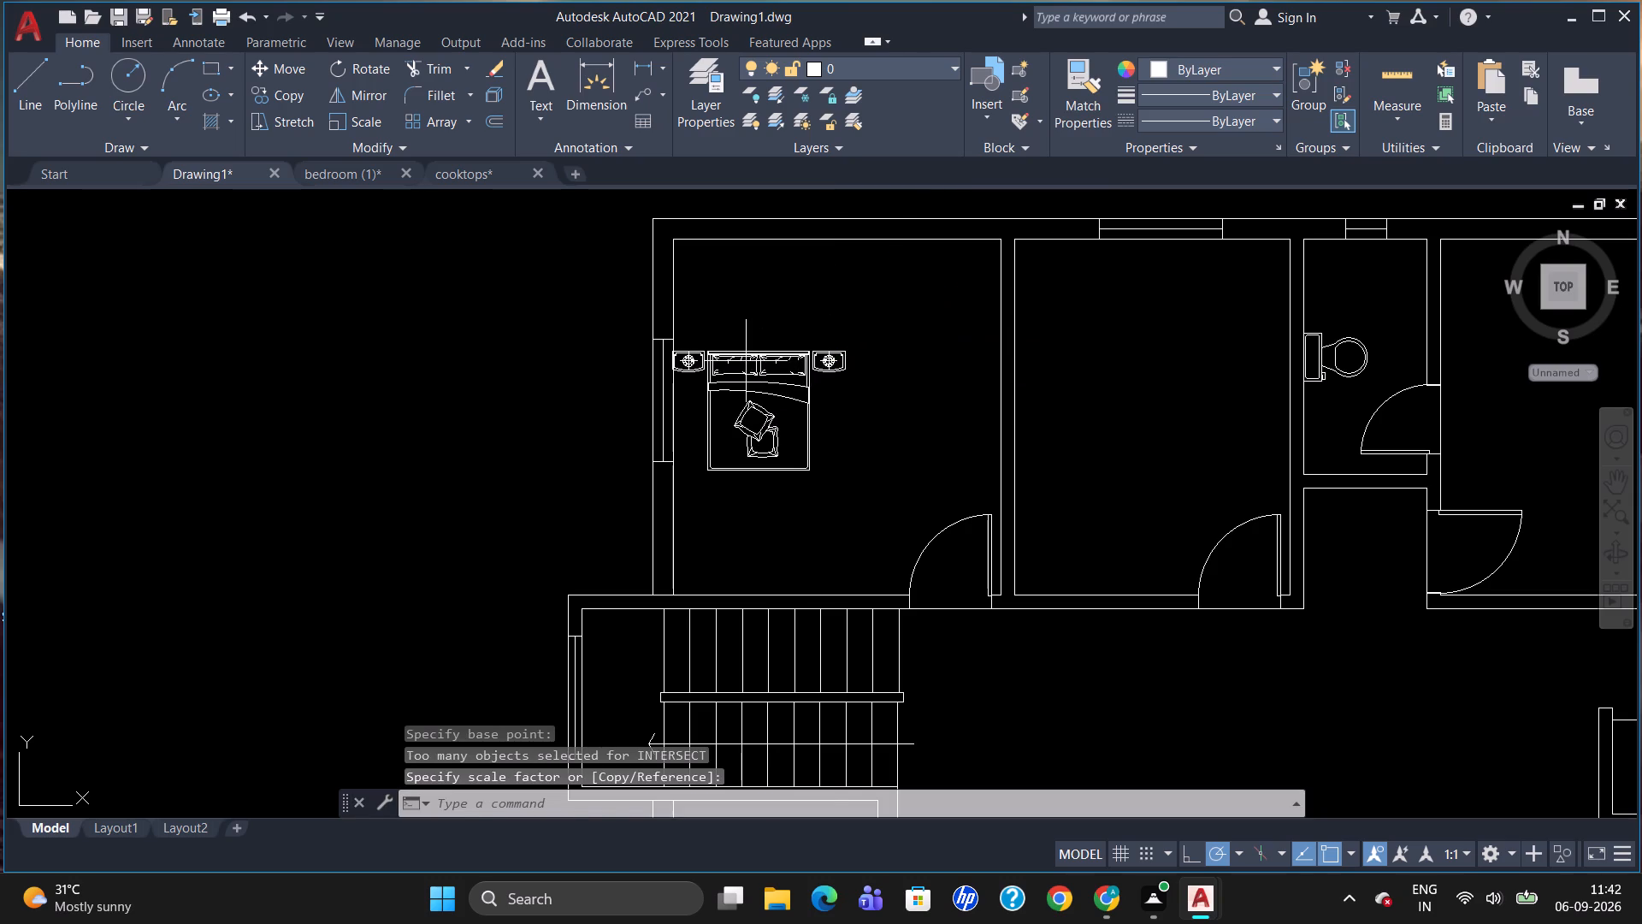
left_click(762, 351)
key("m")
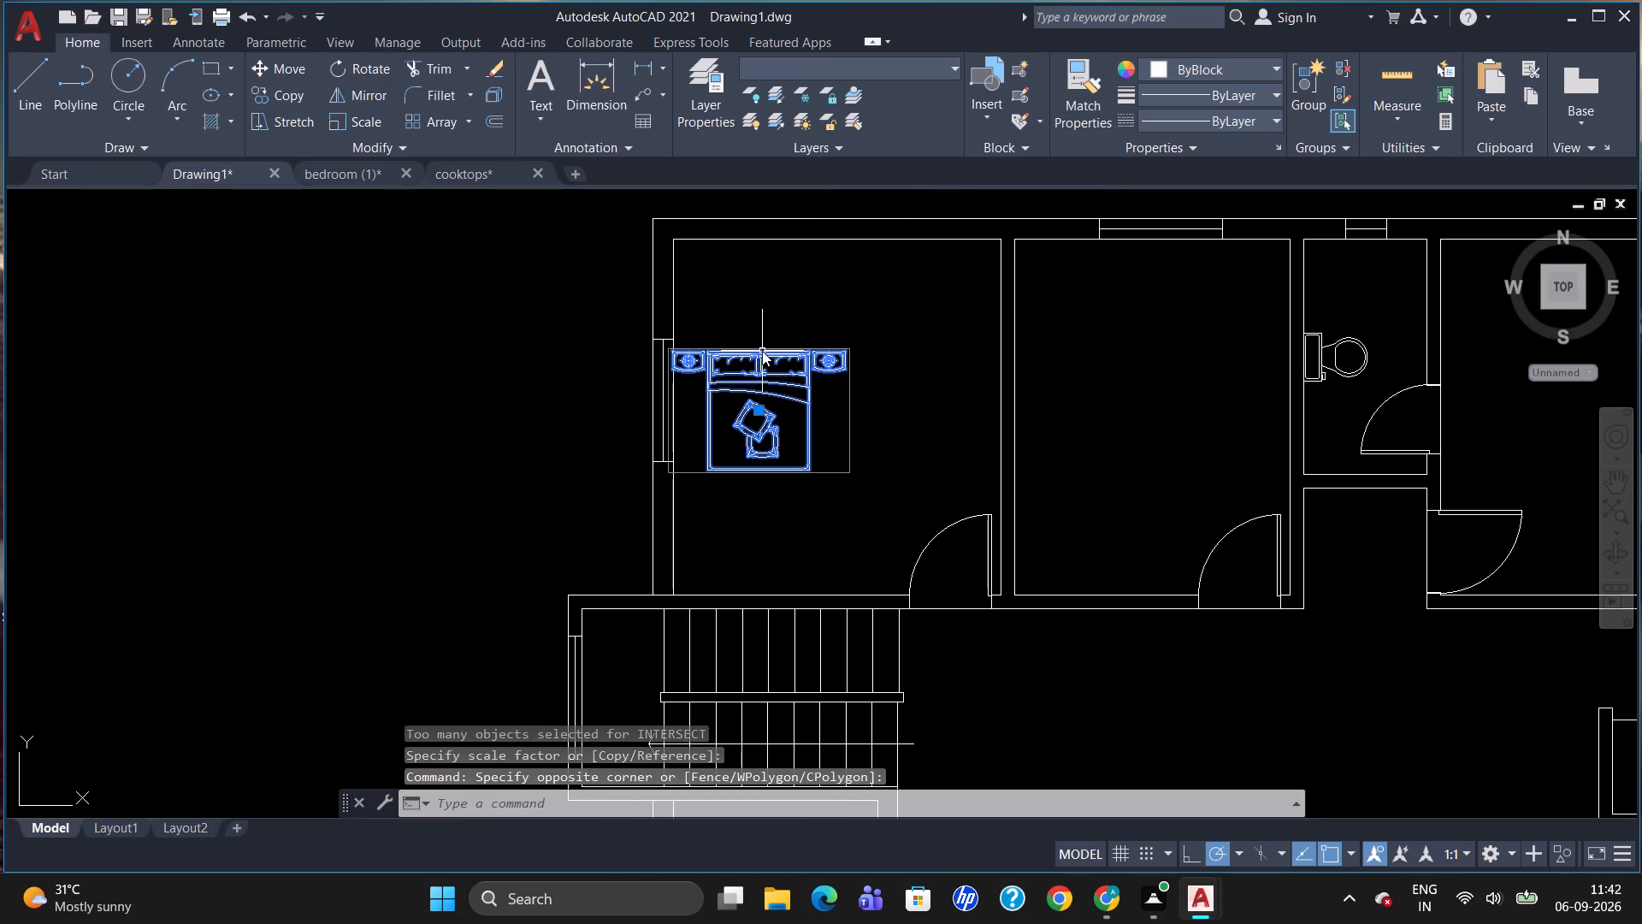
key("Return")
left_click(764, 347)
scroll(834, 264, "up", 2)
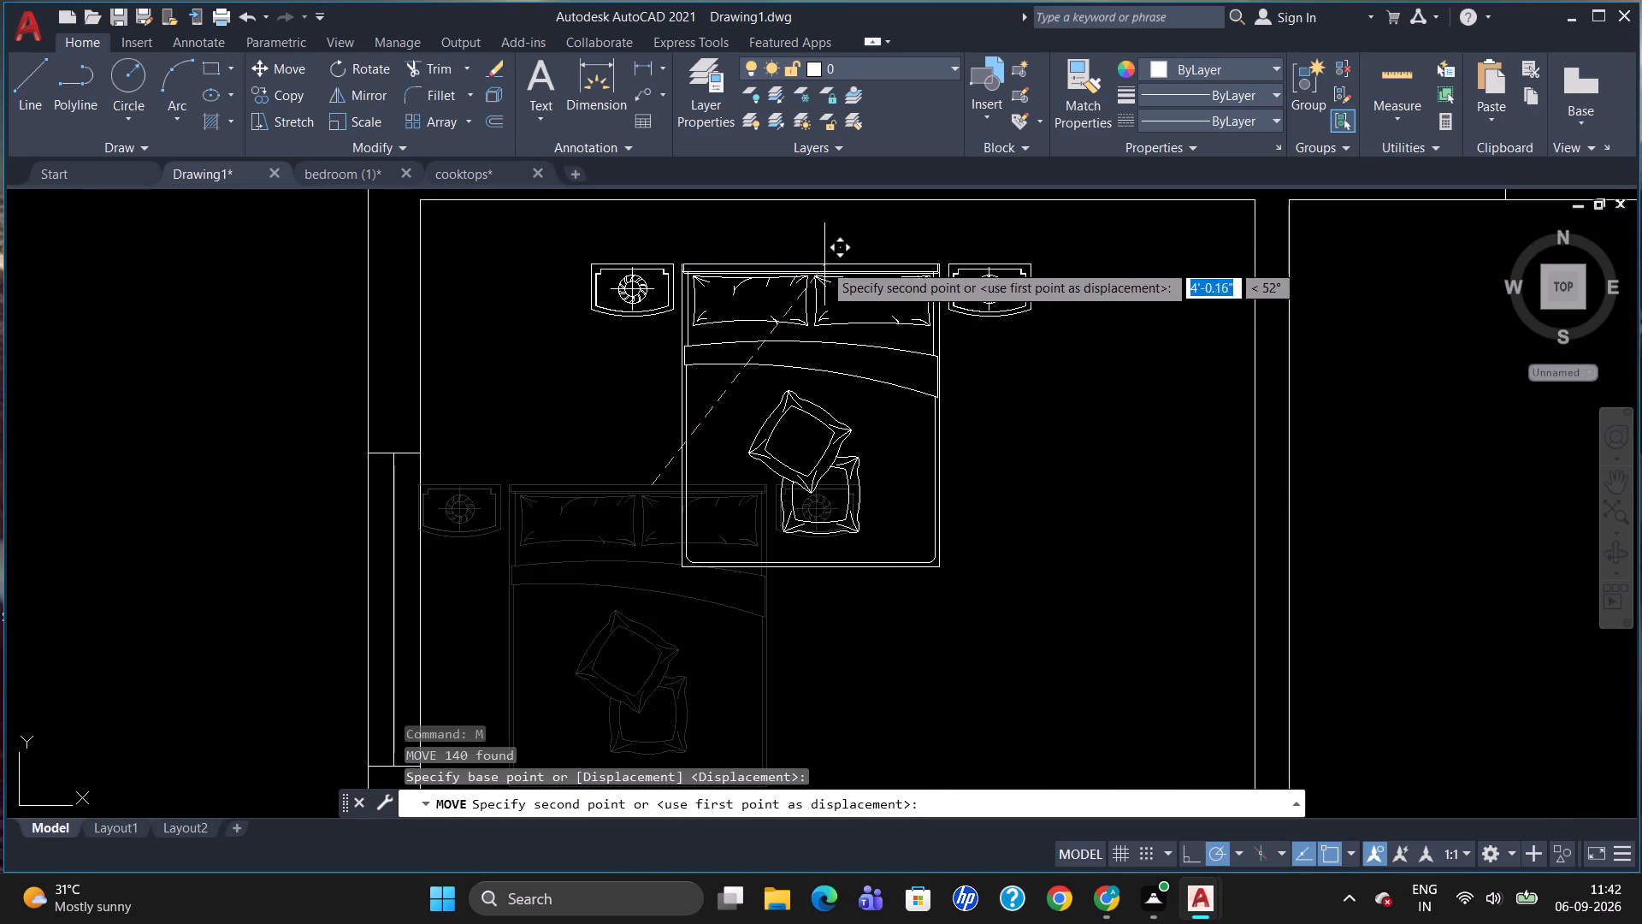
left_click(794, 233)
Copy the northwest room's bed group east by about 12'-5" into the middle north room and about 30' into the northeast room.
scroll(829, 376, "down", 1)
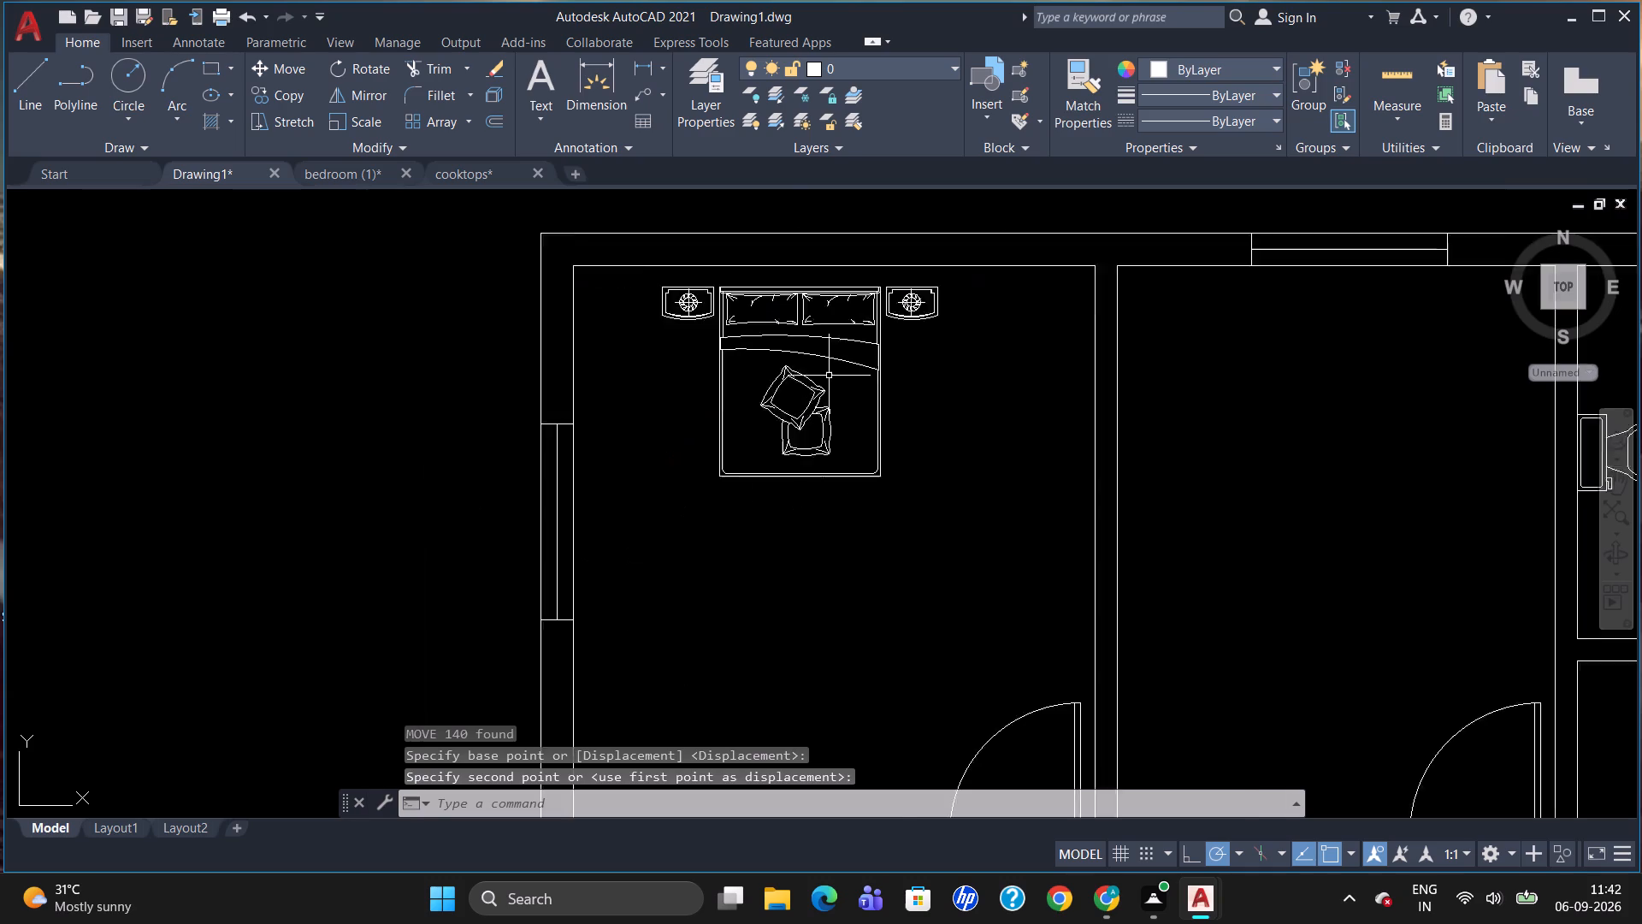
scroll(829, 376, "down", 2)
left_click(817, 365)
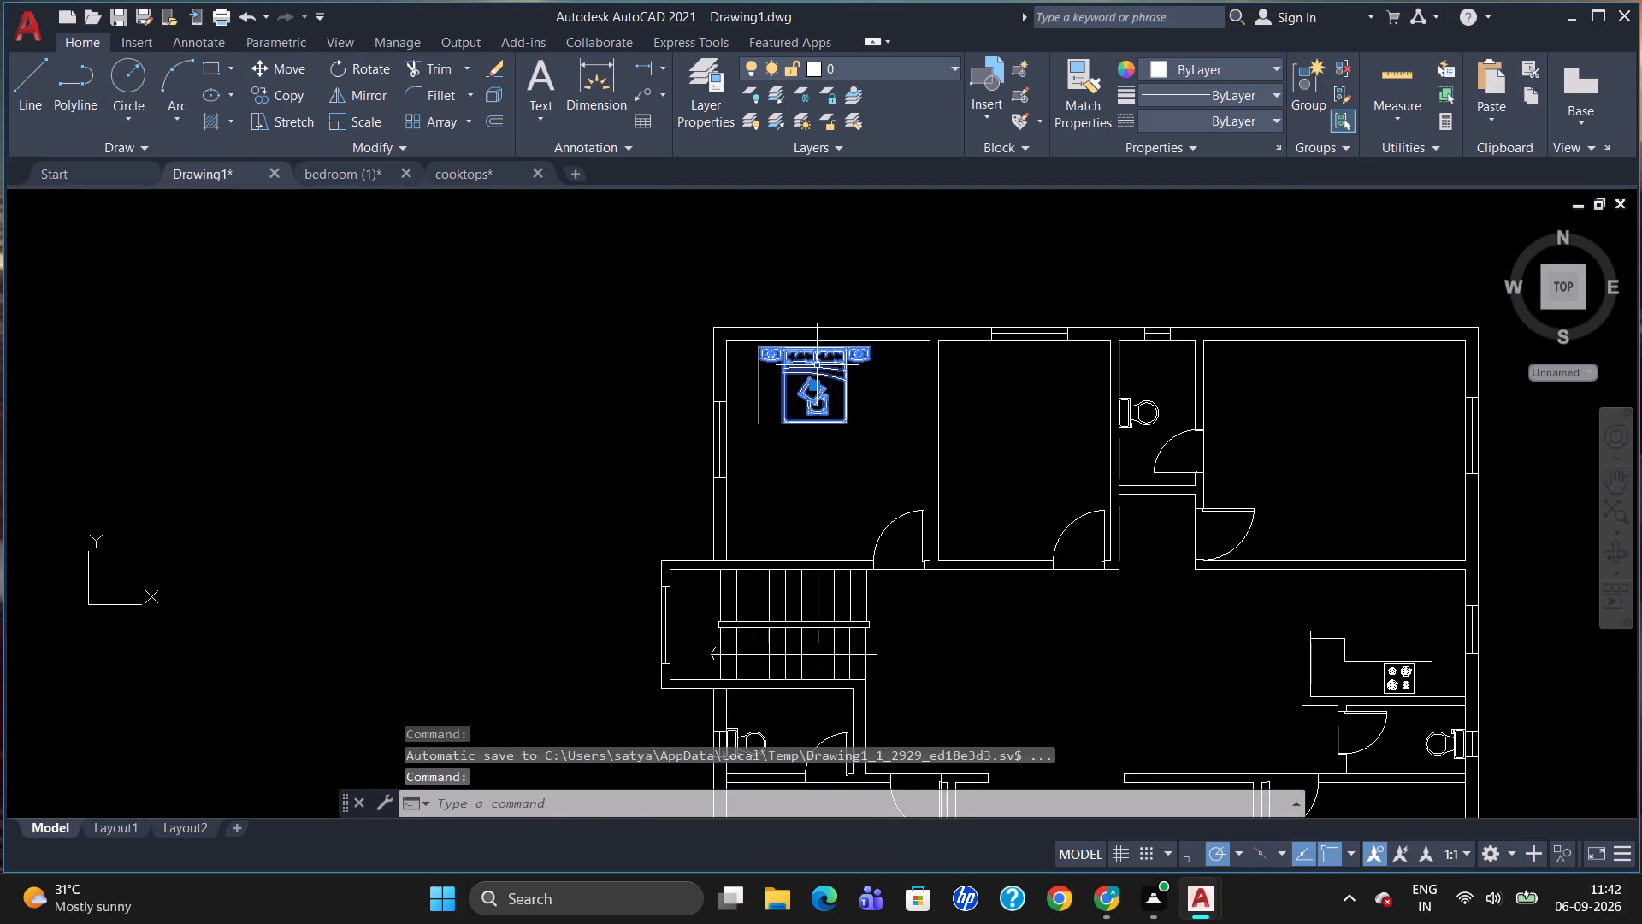
type("CO")
key("Return")
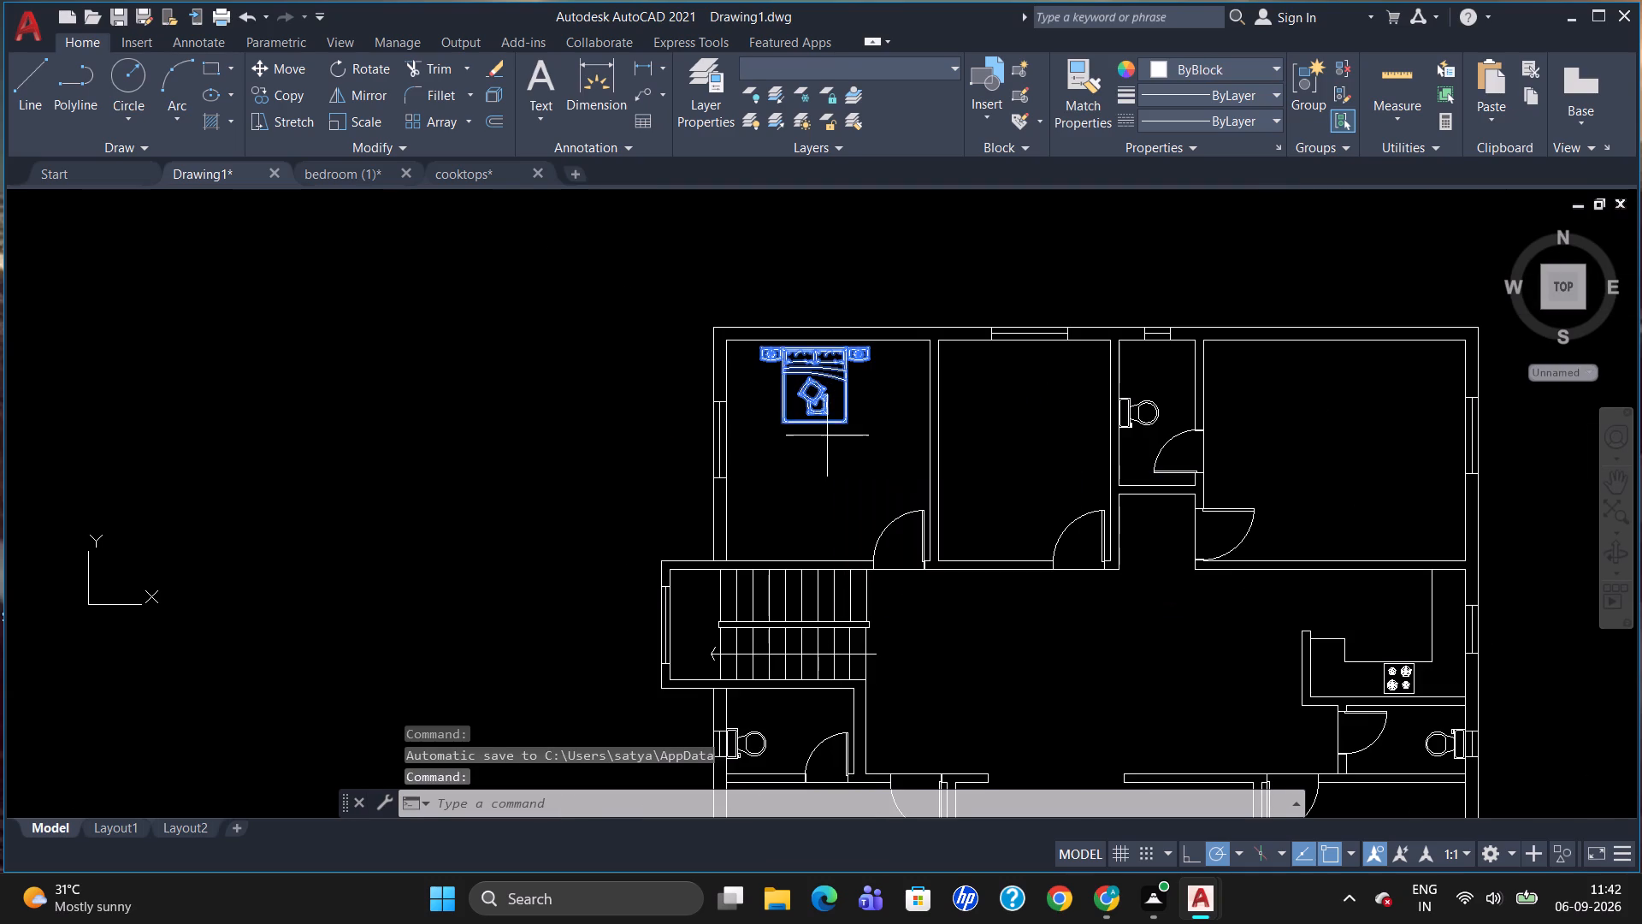
left_click_drag(817, 400, 826, 400)
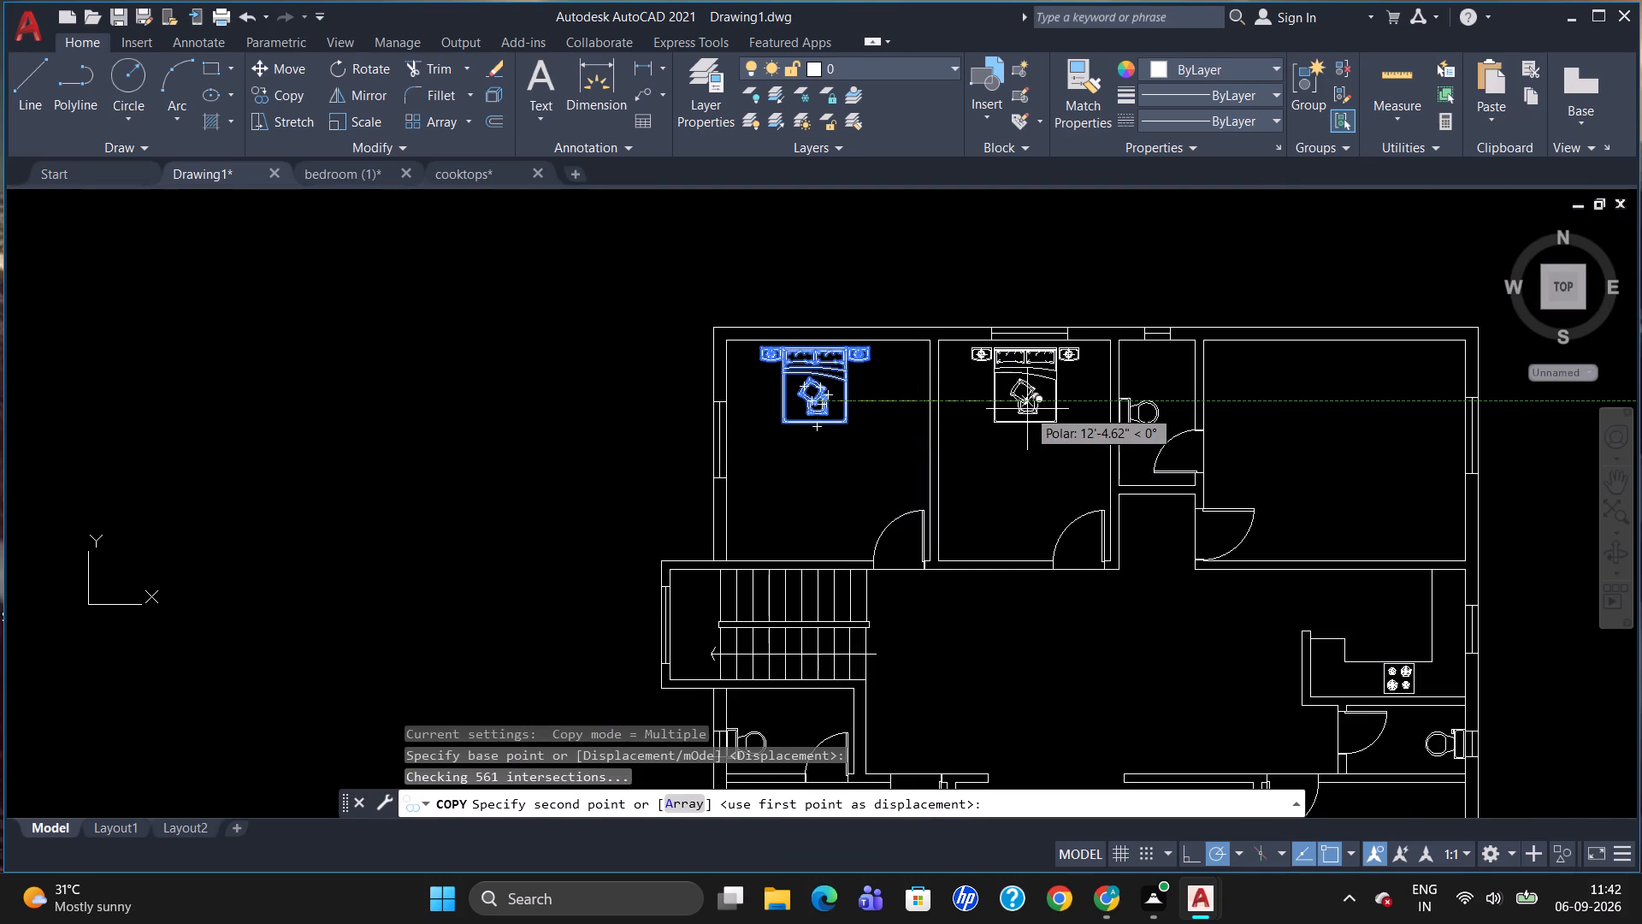
left_click(1027, 409)
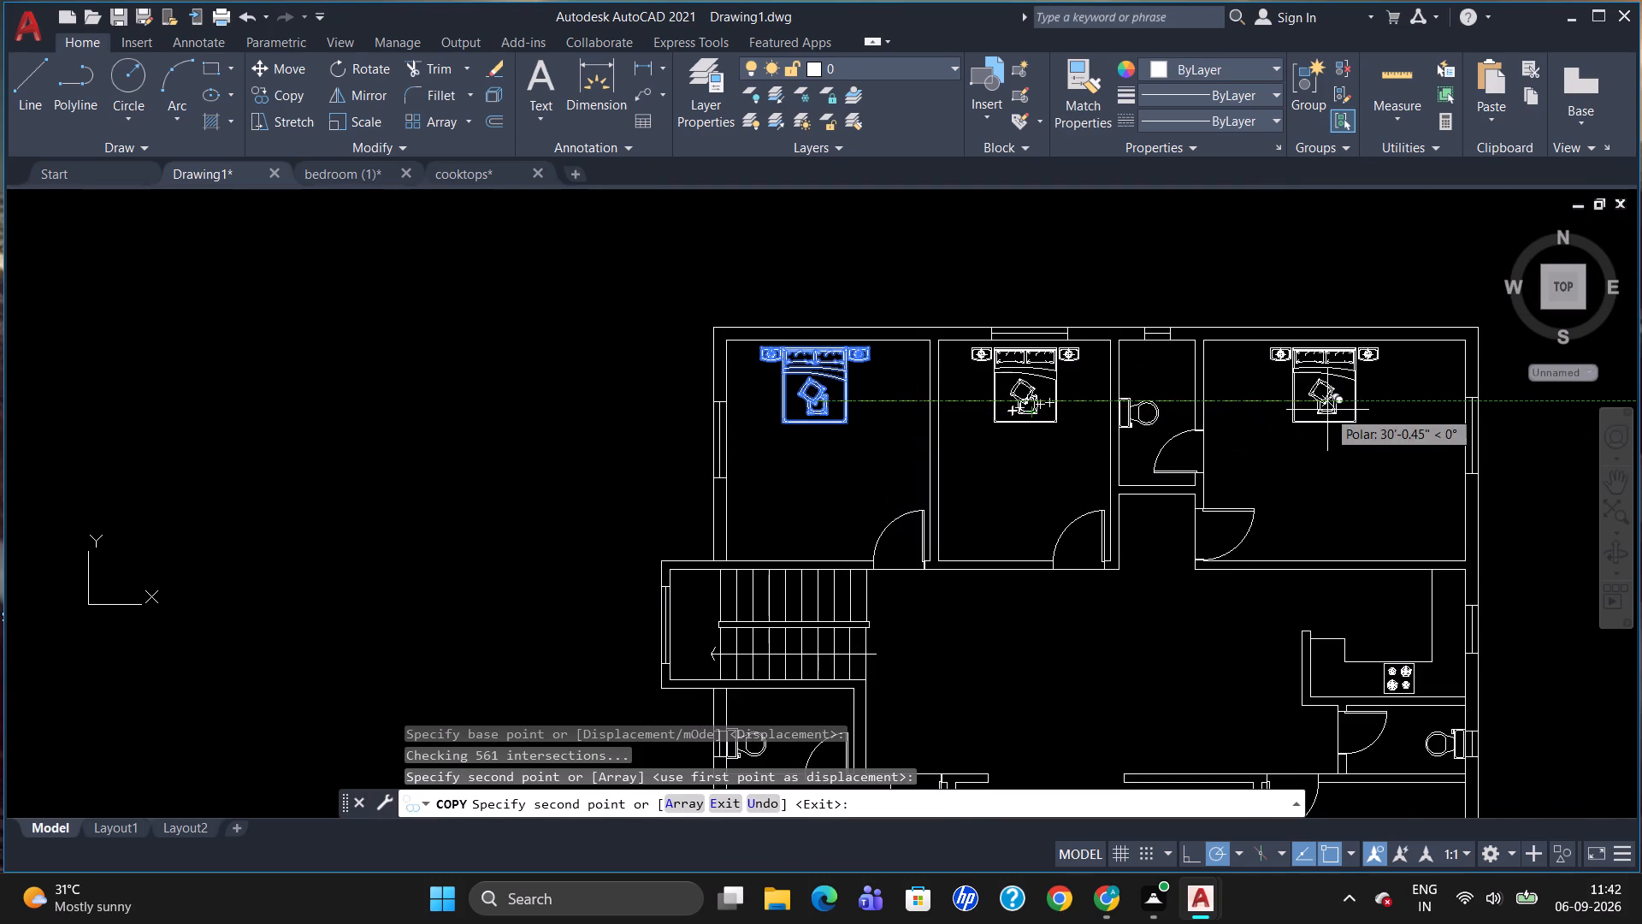
left_click(1329, 407)
Place two more copies of the bed group, one in the southwest room and one in the southeast room.
scroll(1192, 345, "down", 3)
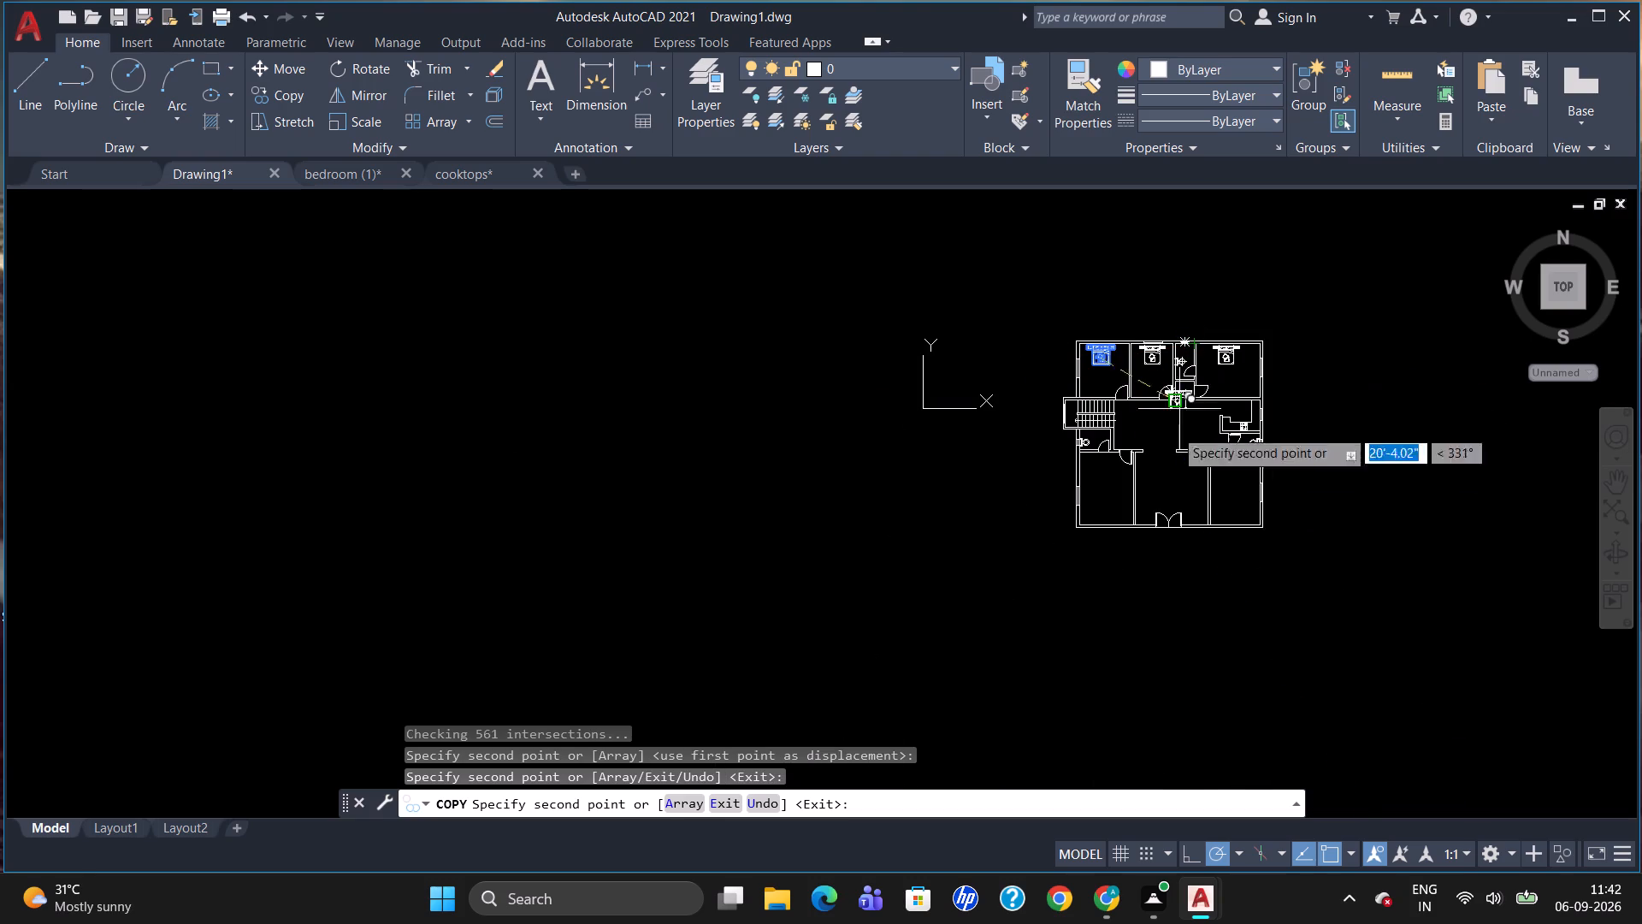
scroll(1111, 536, "up", 3)
left_click(1058, 374)
scroll(1045, 403, "down", 3)
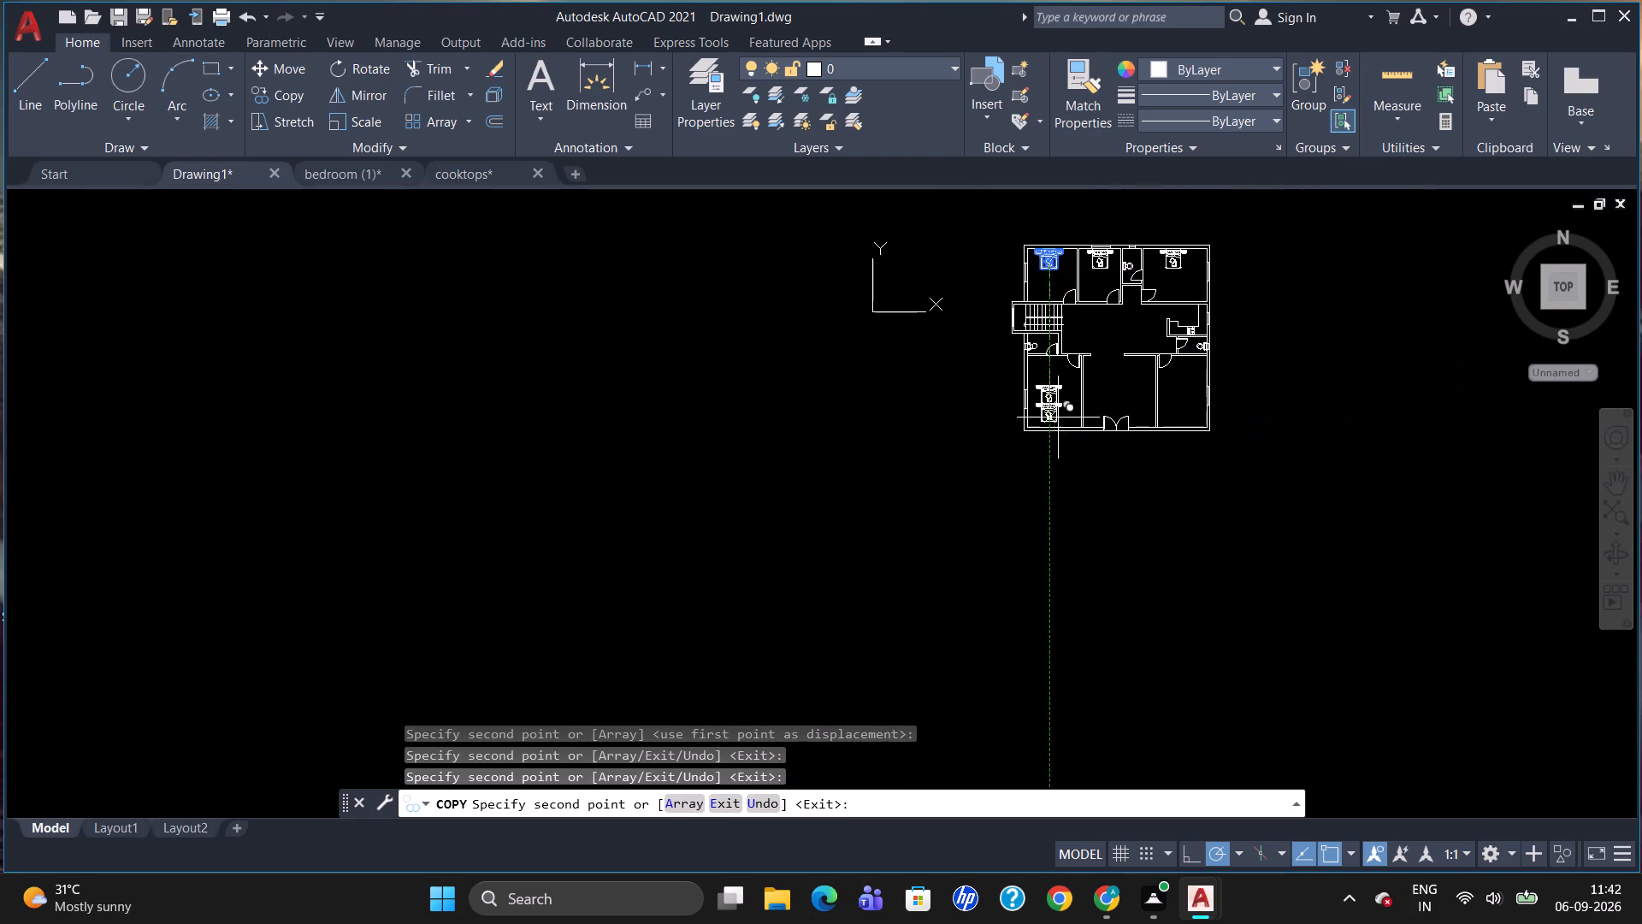
scroll(1190, 403, "up", 3)
left_click(1168, 378)
key("Escape")
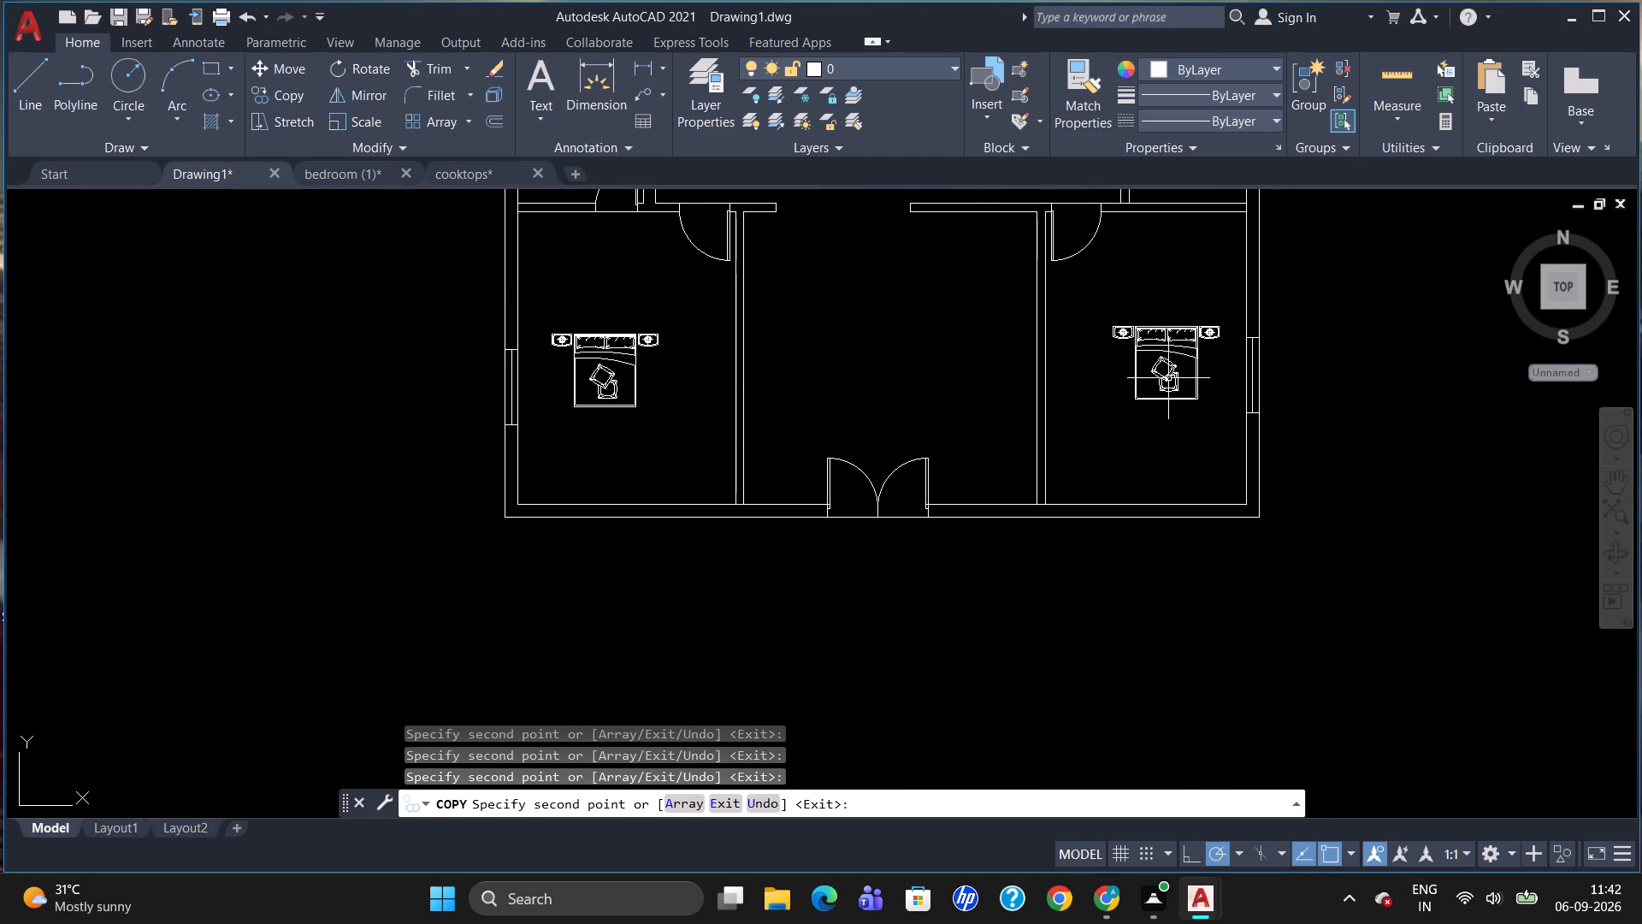
Rotate the southeast room's bed group 180° so its headboard faces south.
left_click(1161, 327)
type("RO")
key("Return")
left_click(1196, 315)
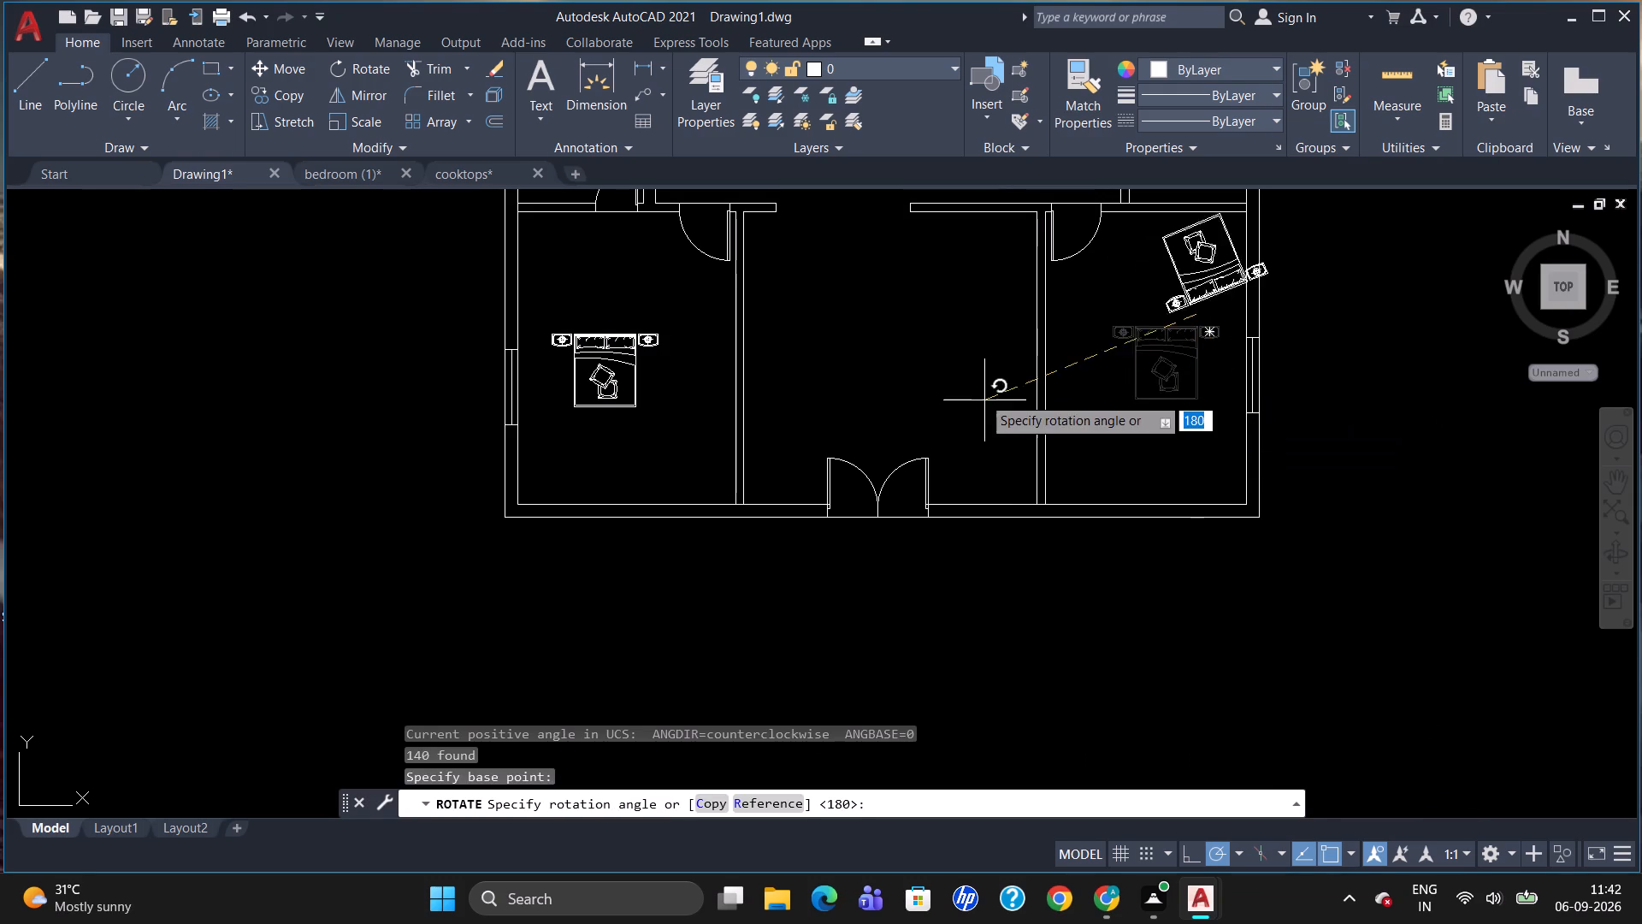
left_click(980, 325)
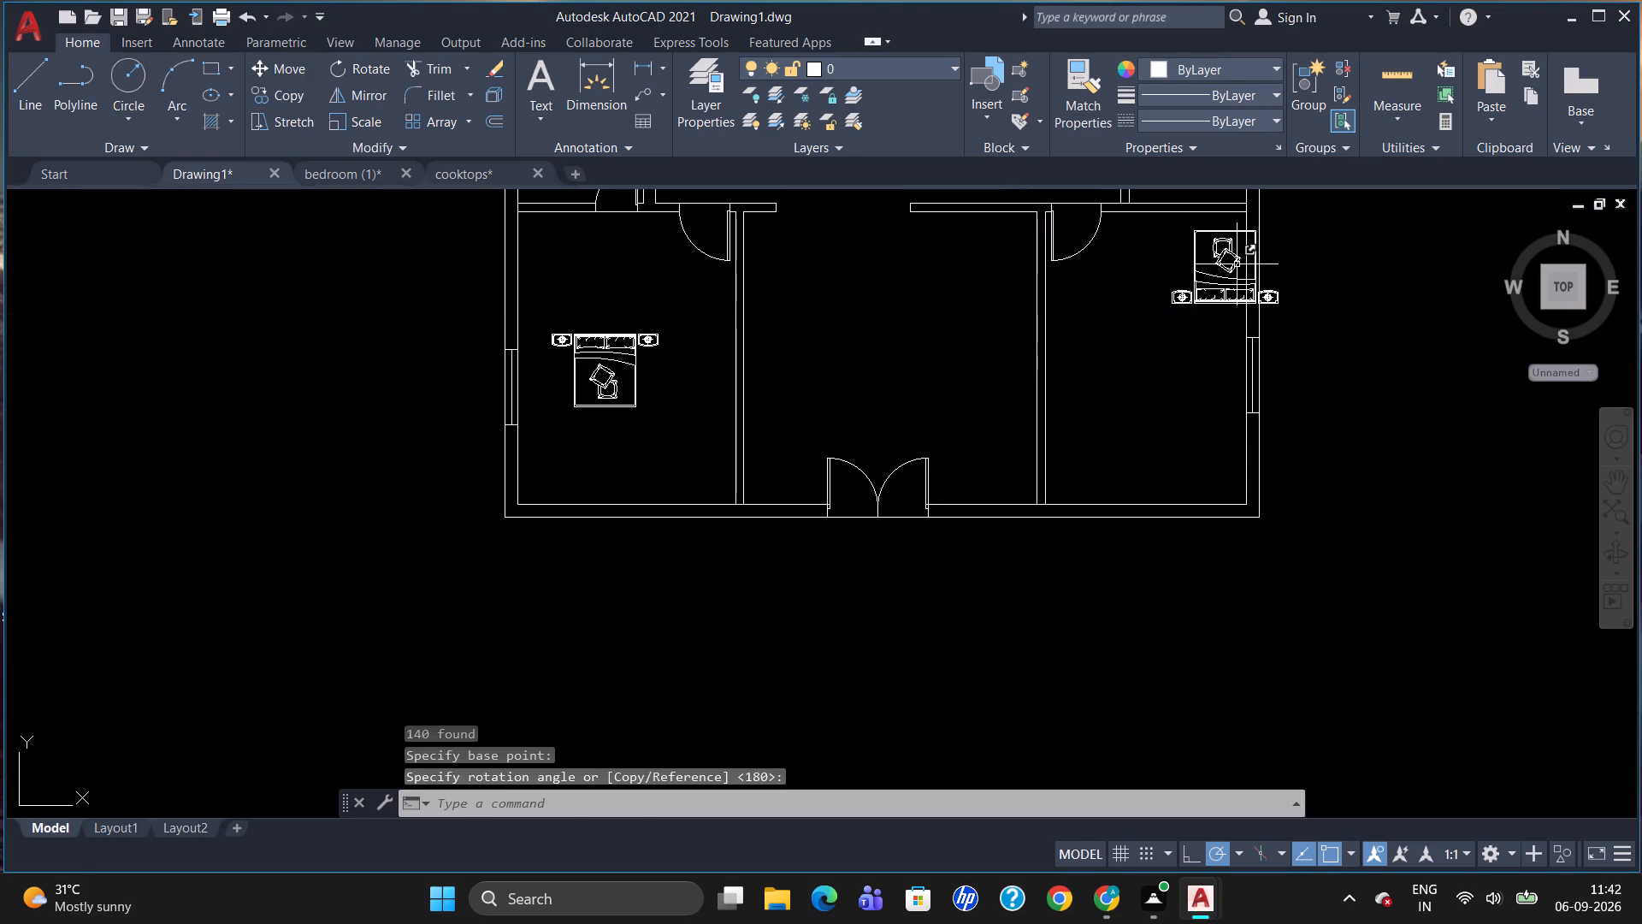
Move the rotated bed group inside the southeast room, with its headboard just above the south wall and clear of both side walls.
left_click(1238, 294)
left_click(1202, 292)
key("m")
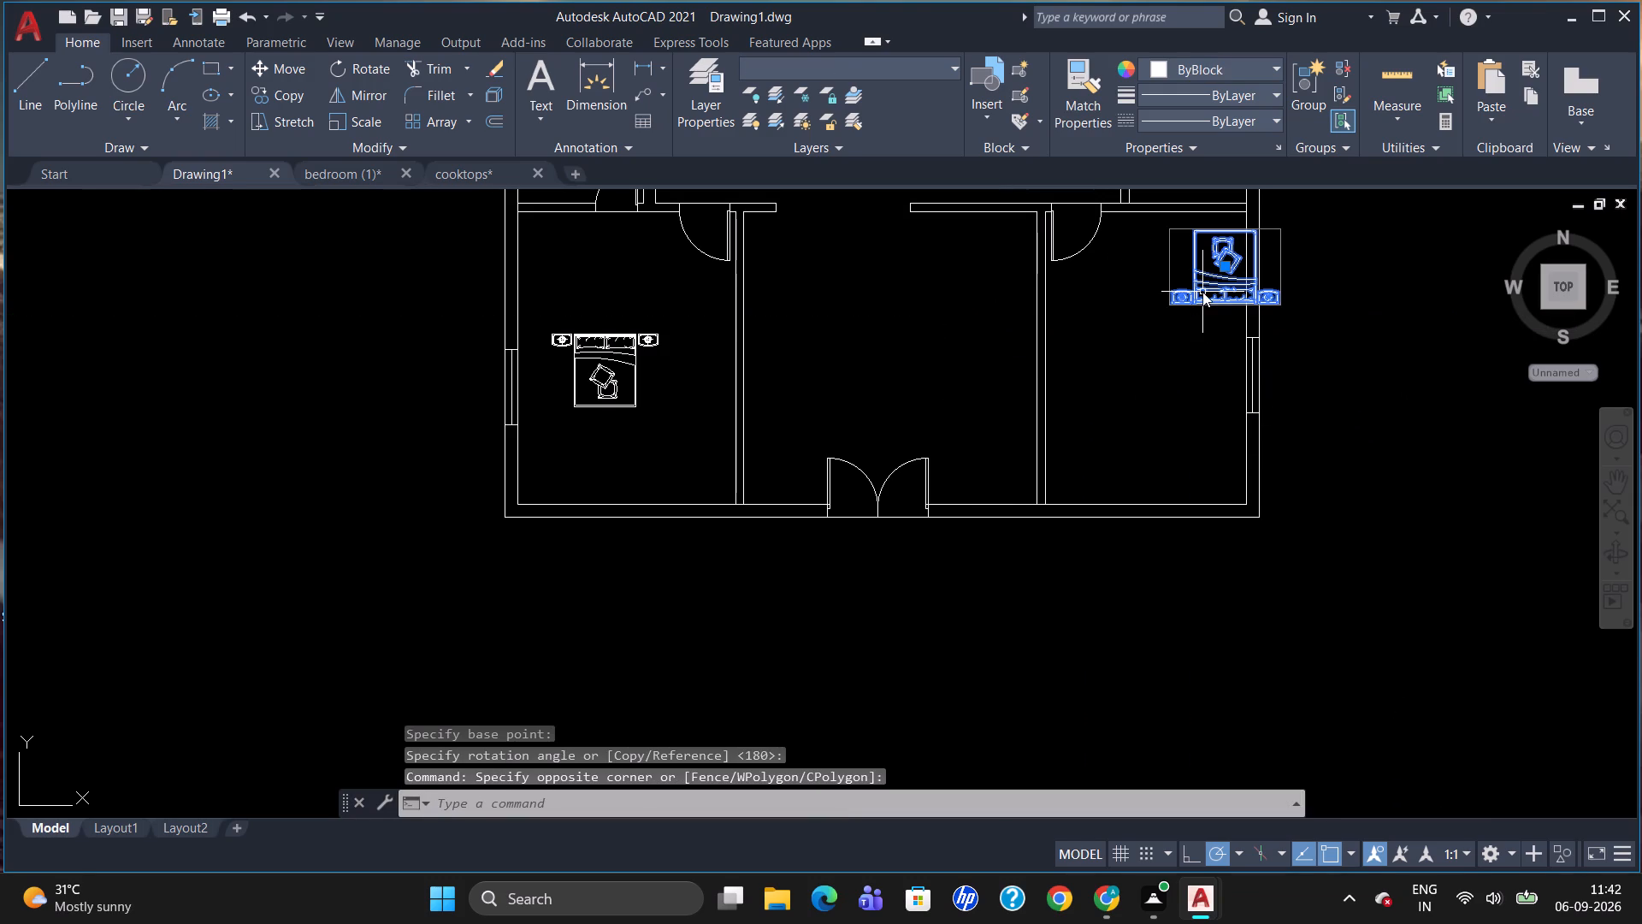
key("Return")
left_click(1202, 292)
scroll(1129, 459, "up", 2)
left_click(1121, 493)
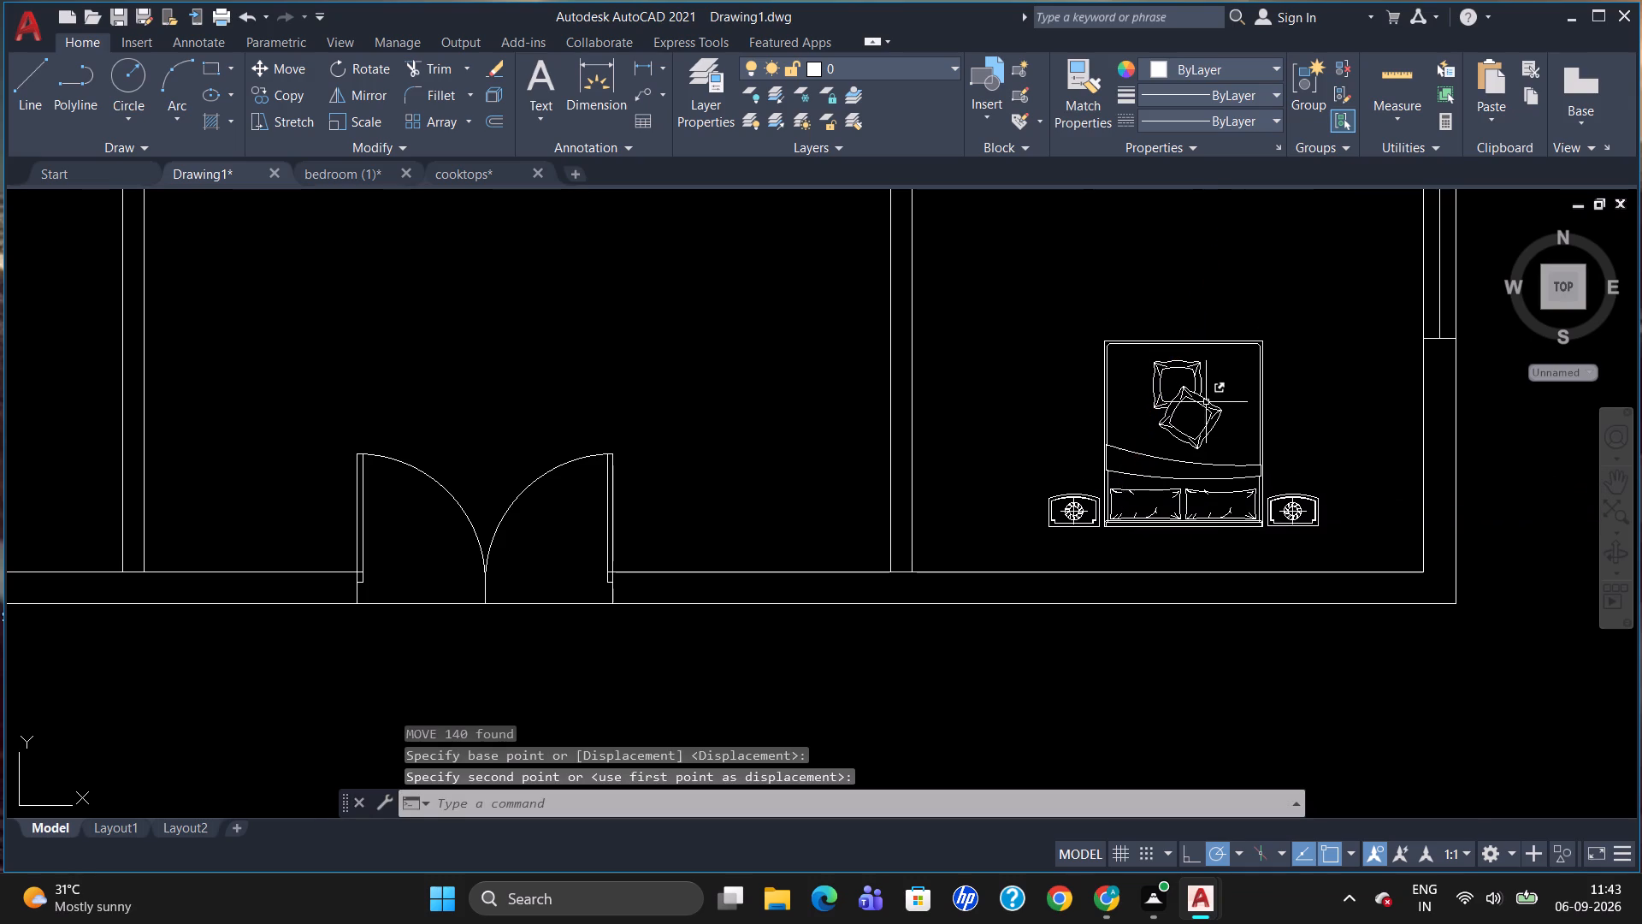
Rotate the southwest room's bed group 180° so its headboard faces south.
scroll(1217, 408, "down", 2)
left_click(645, 316)
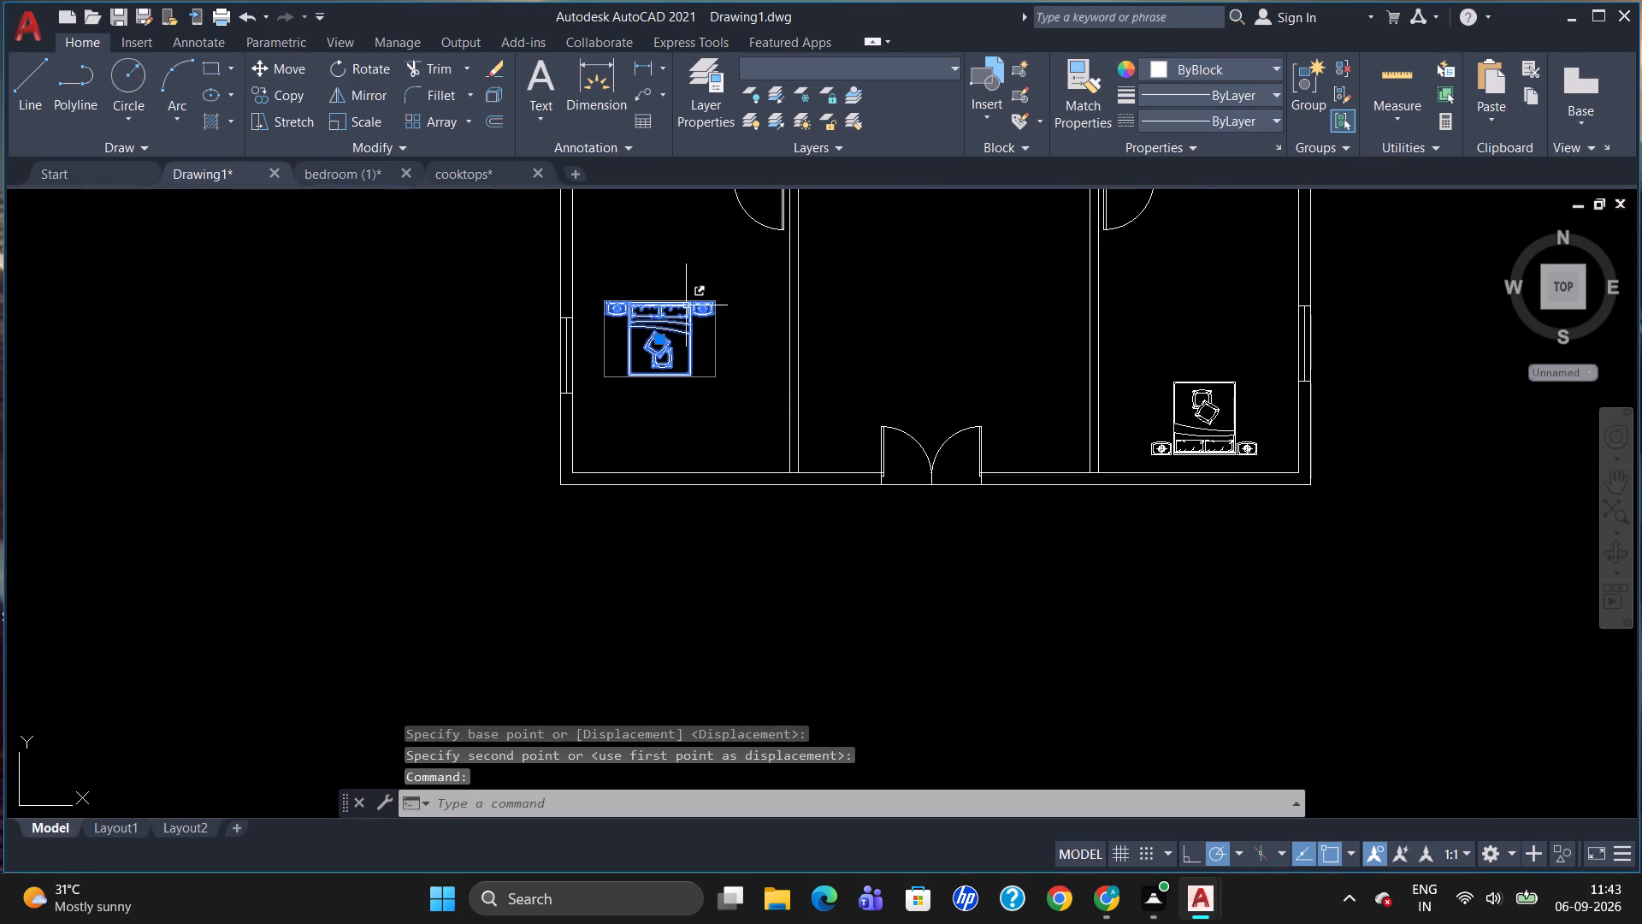
type("RO")
key("Return")
left_click_drag(683, 298, 697, 338)
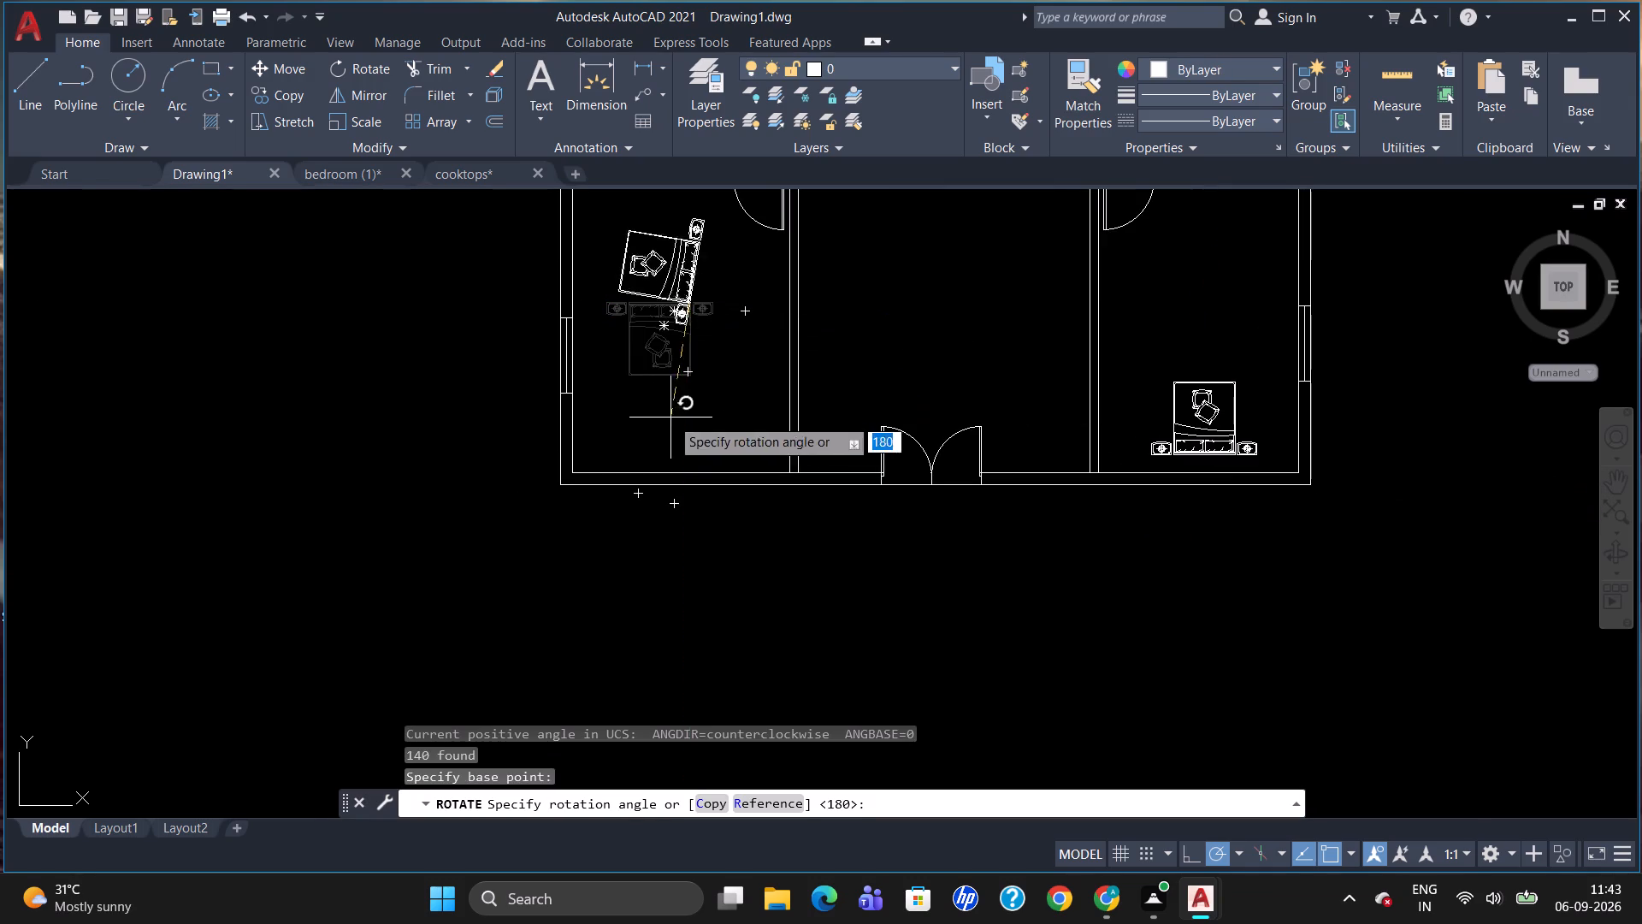
left_click(590, 312)
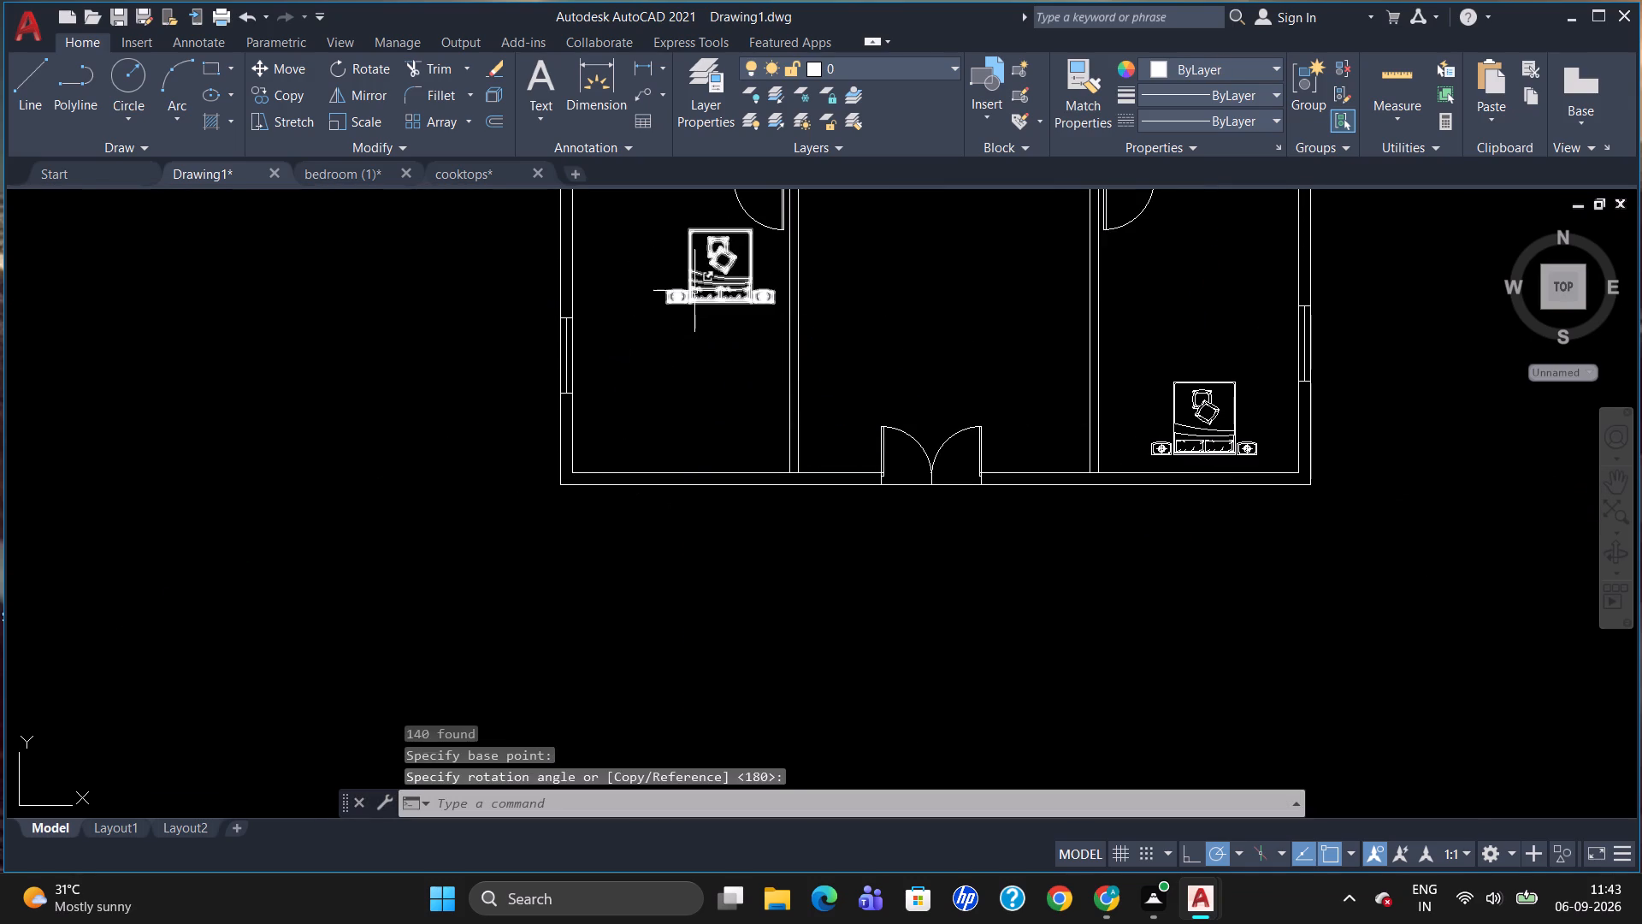
Move the rotated bed group in the southwest room down by its headboard to just above the south wall.
left_click(694, 291)
key("m")
key("Return")
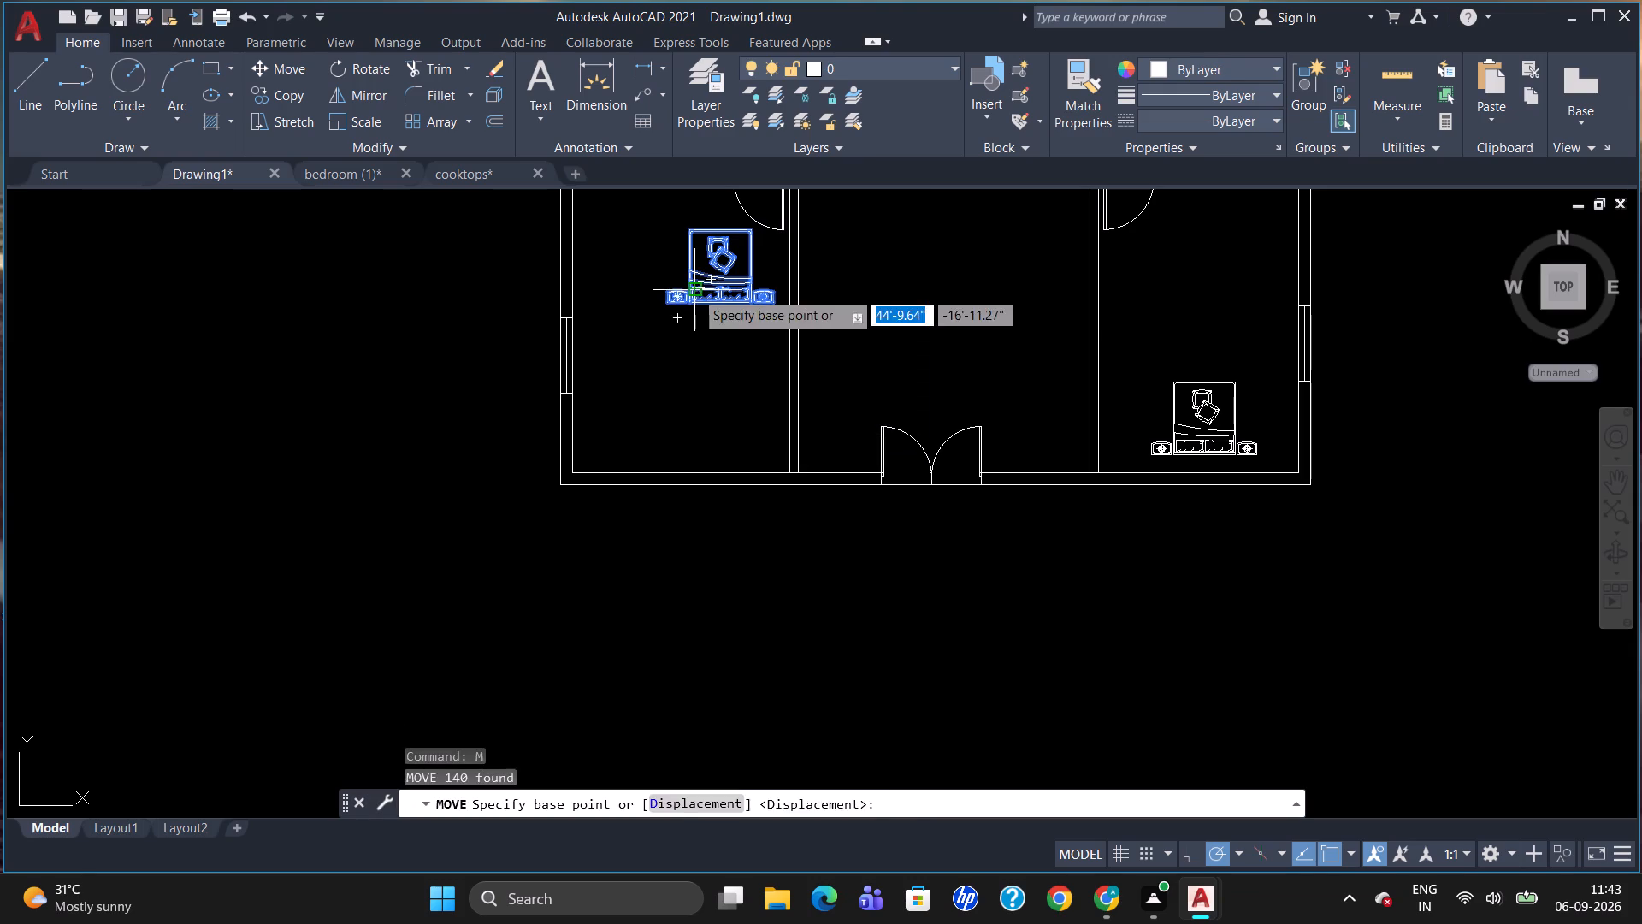
left_click_drag(694, 292, 691, 318)
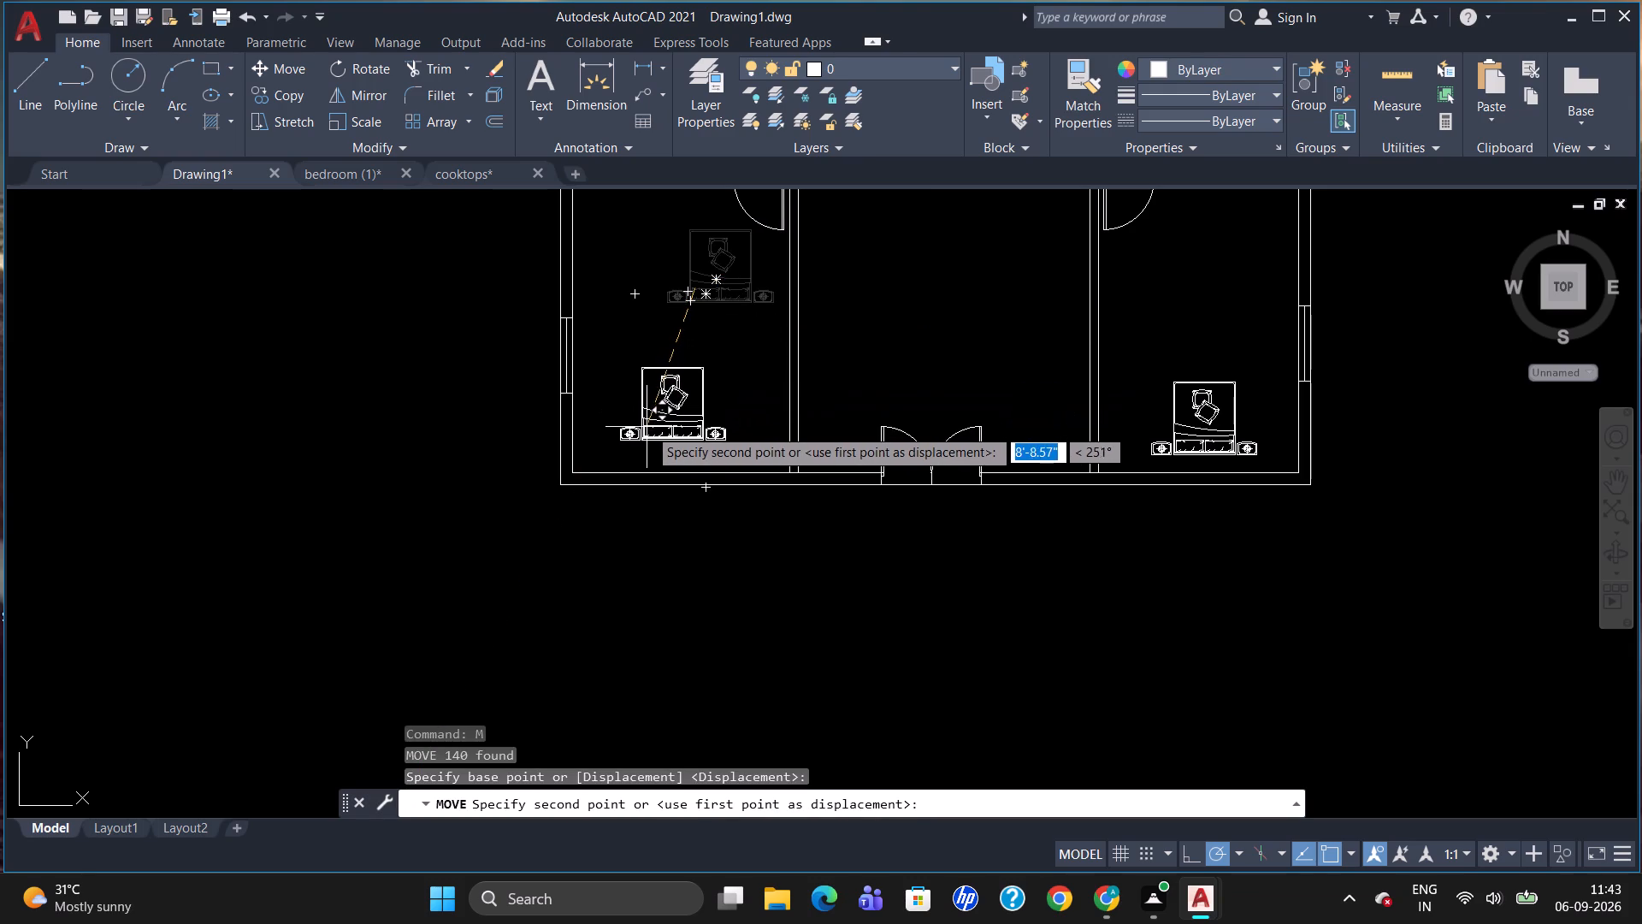
scroll(652, 435, "up", 2)
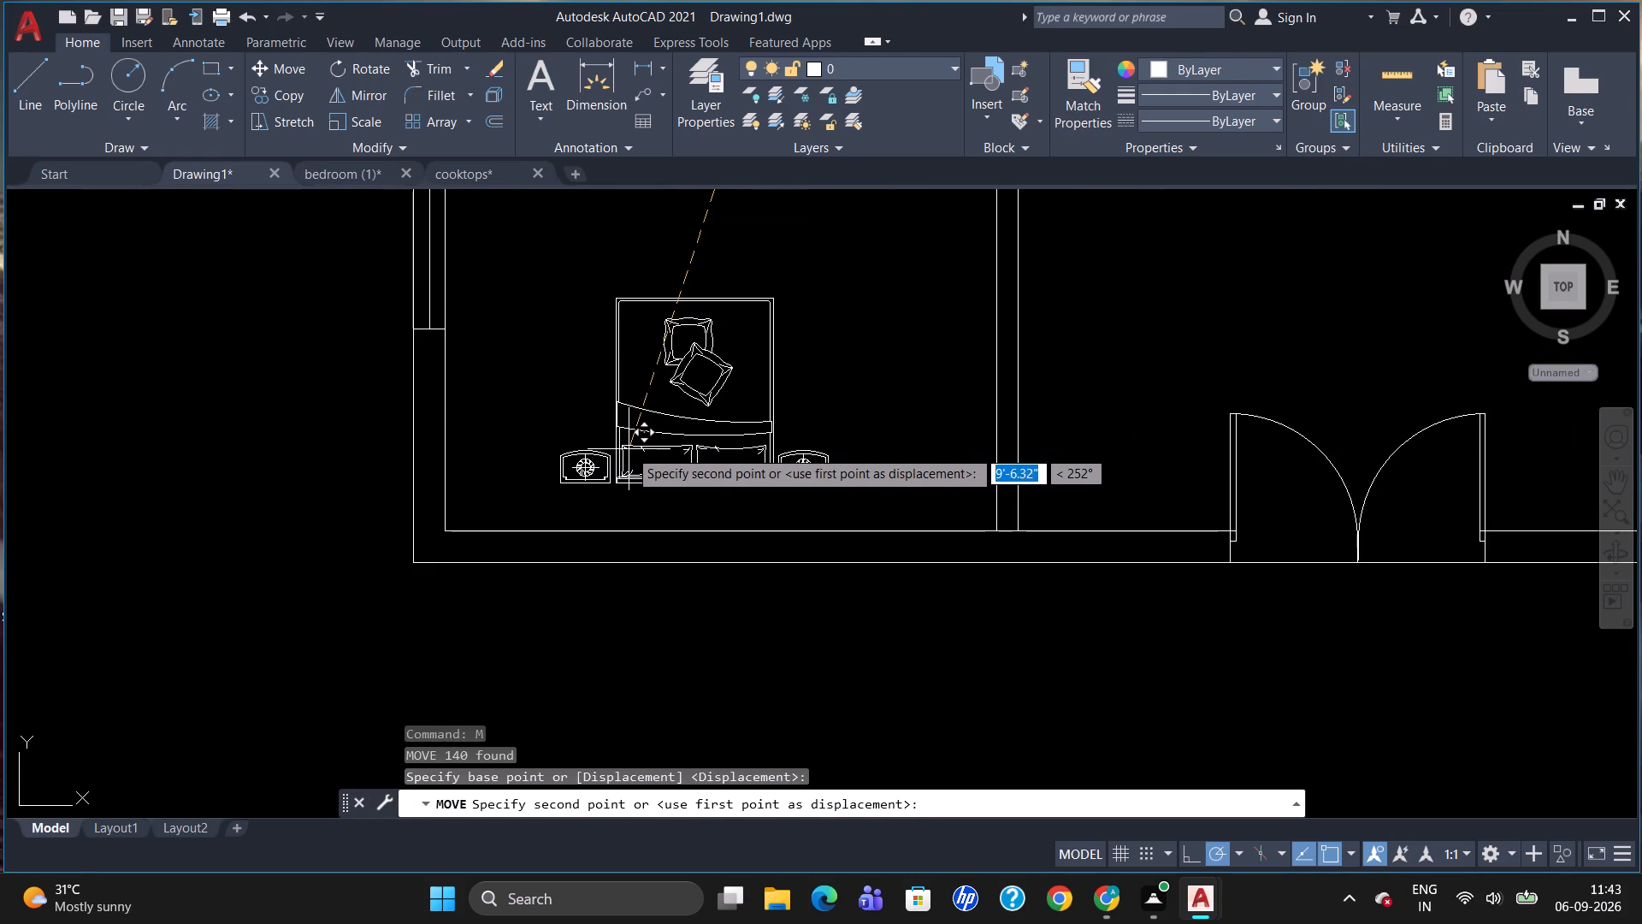
left_click(617, 462)
key("Escape")
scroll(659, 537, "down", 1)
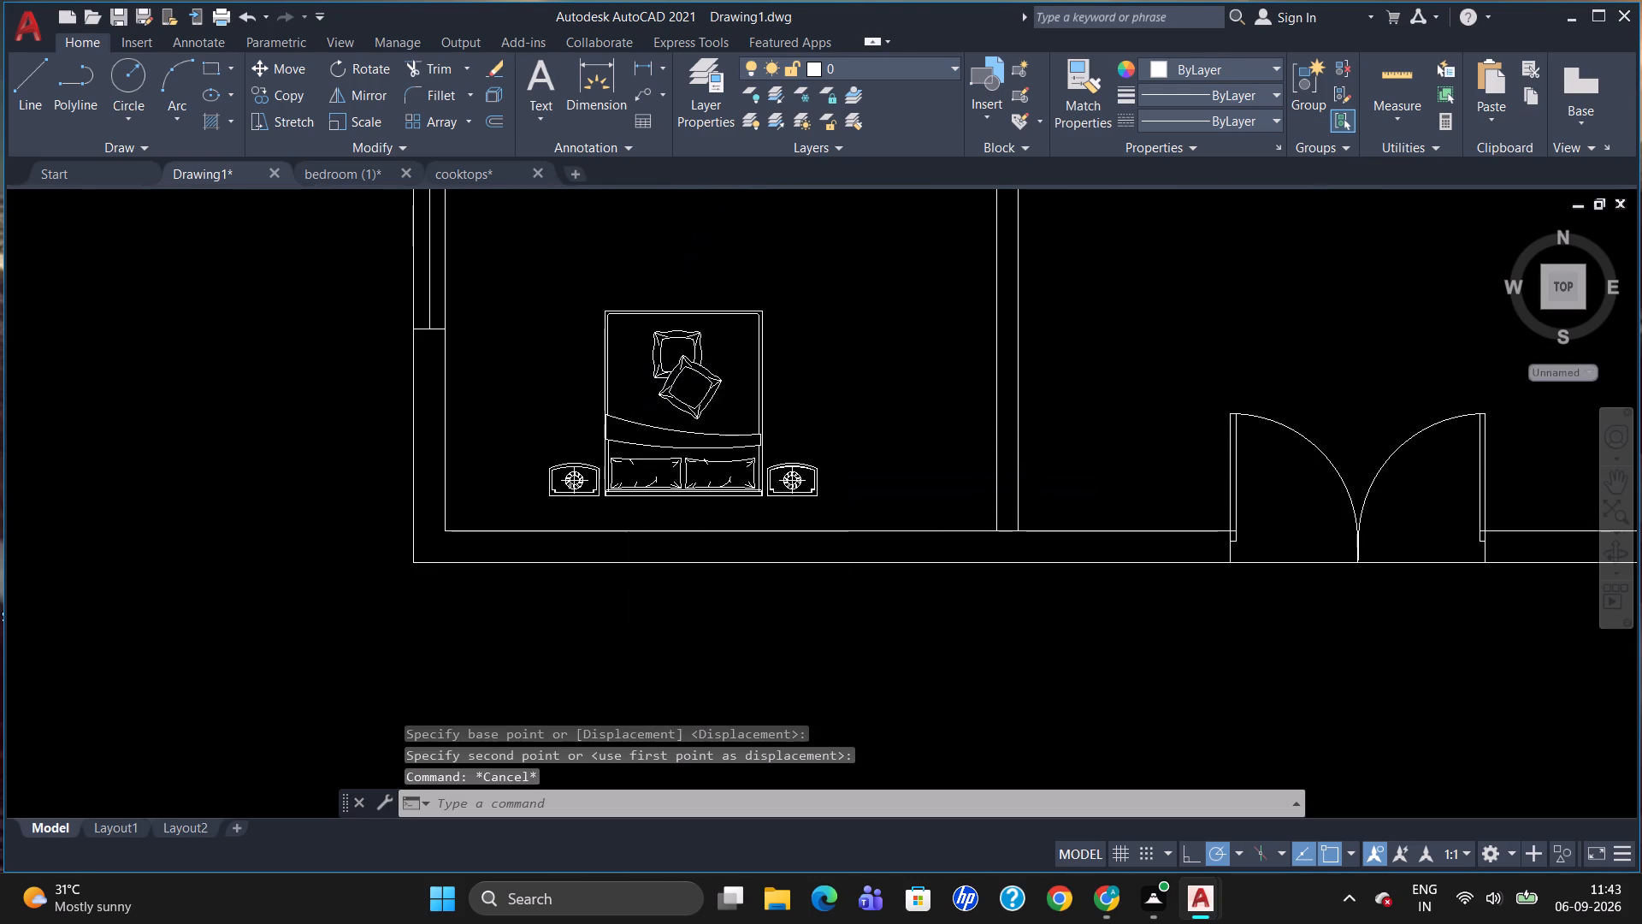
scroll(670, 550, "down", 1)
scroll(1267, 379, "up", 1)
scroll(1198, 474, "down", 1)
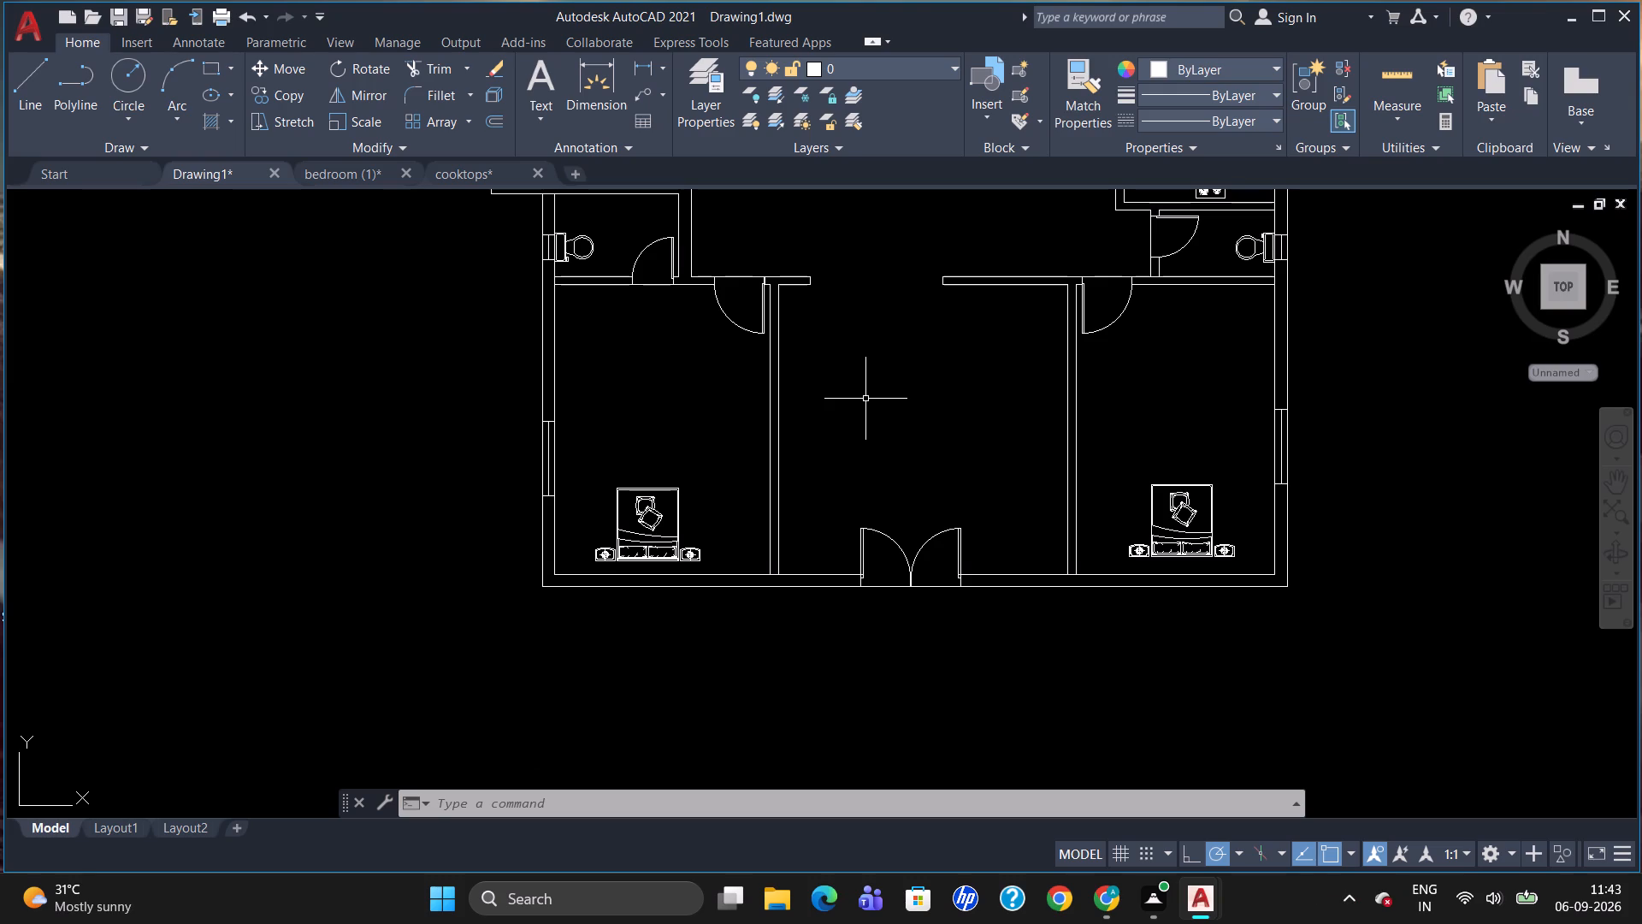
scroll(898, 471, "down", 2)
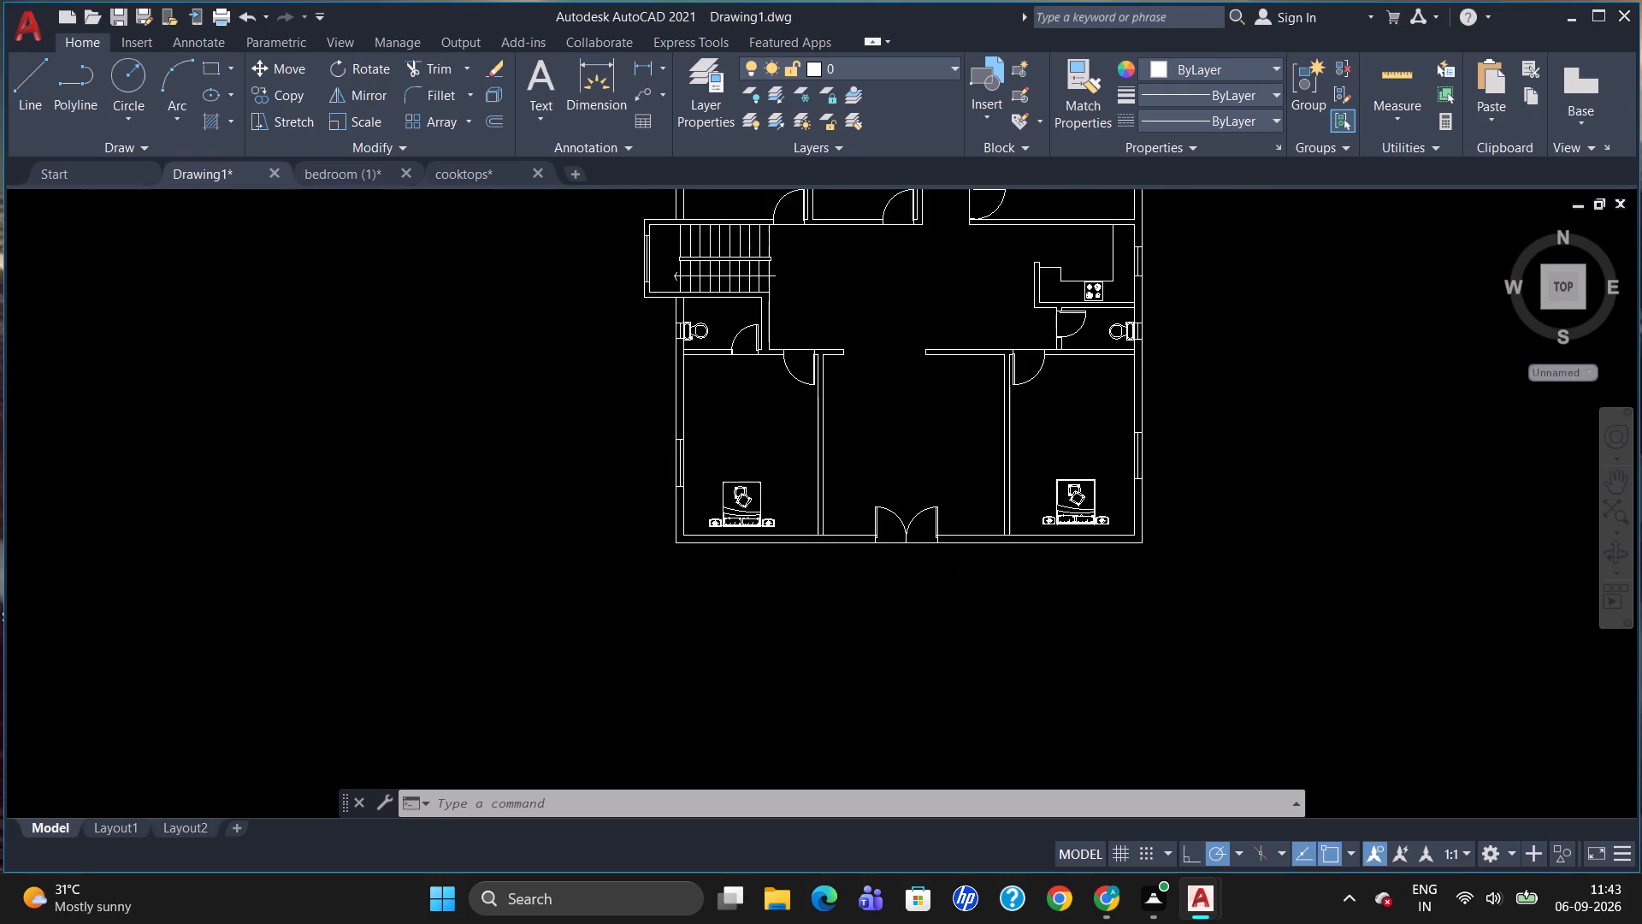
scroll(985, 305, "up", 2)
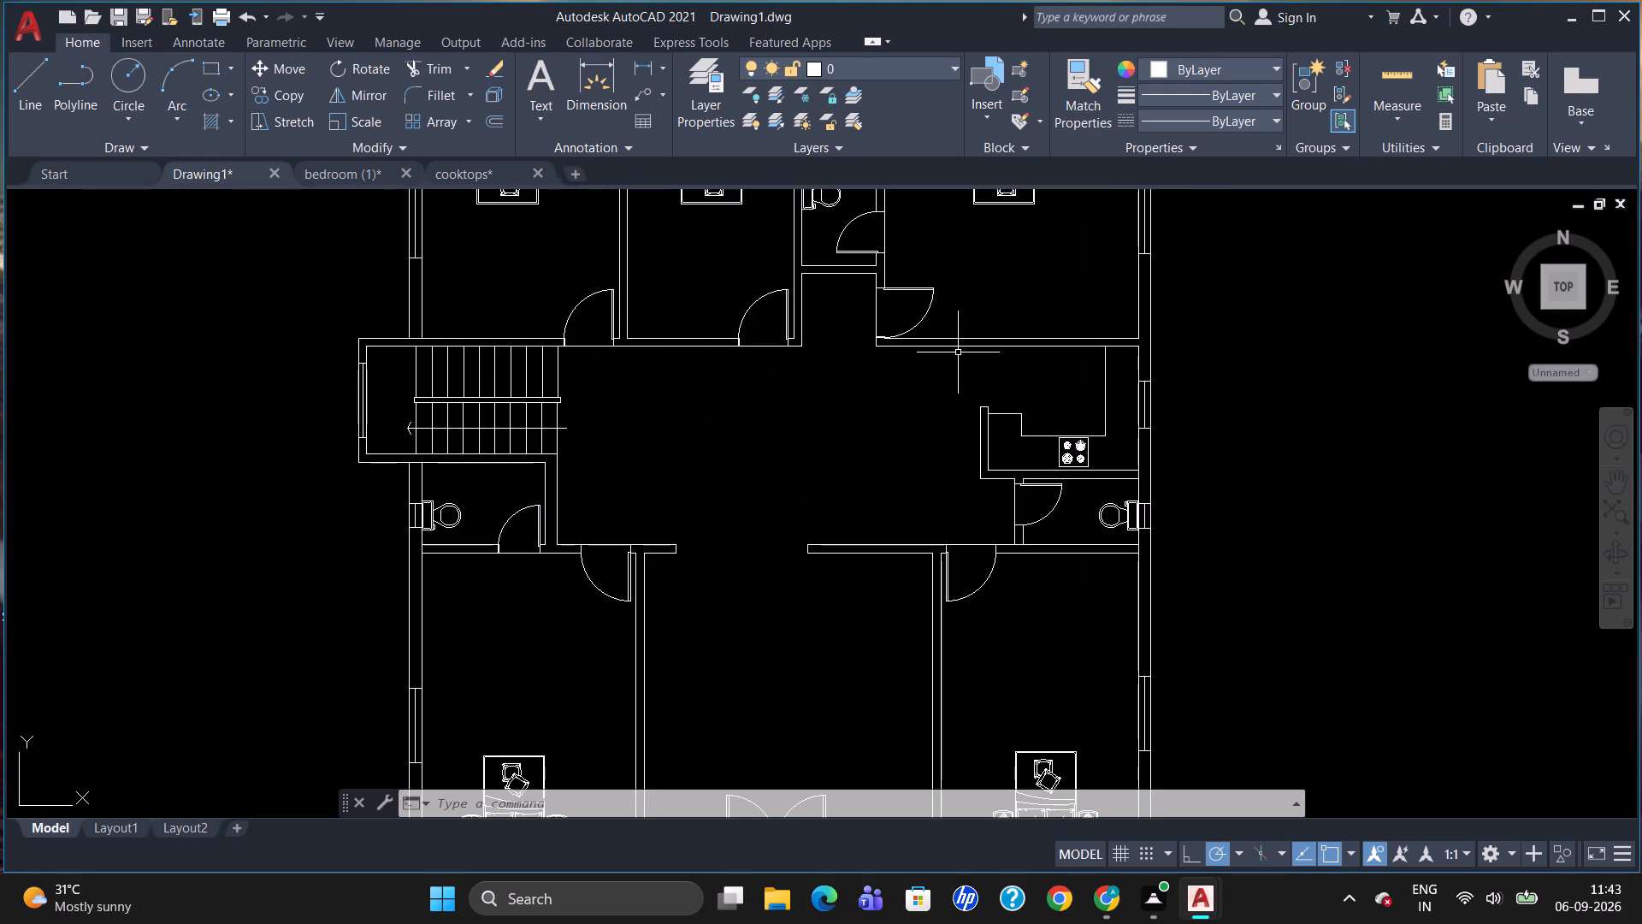
Open DesignCenter and display the blocks of the Kitchens.dwg sample drawing.
key("ctrl+2")
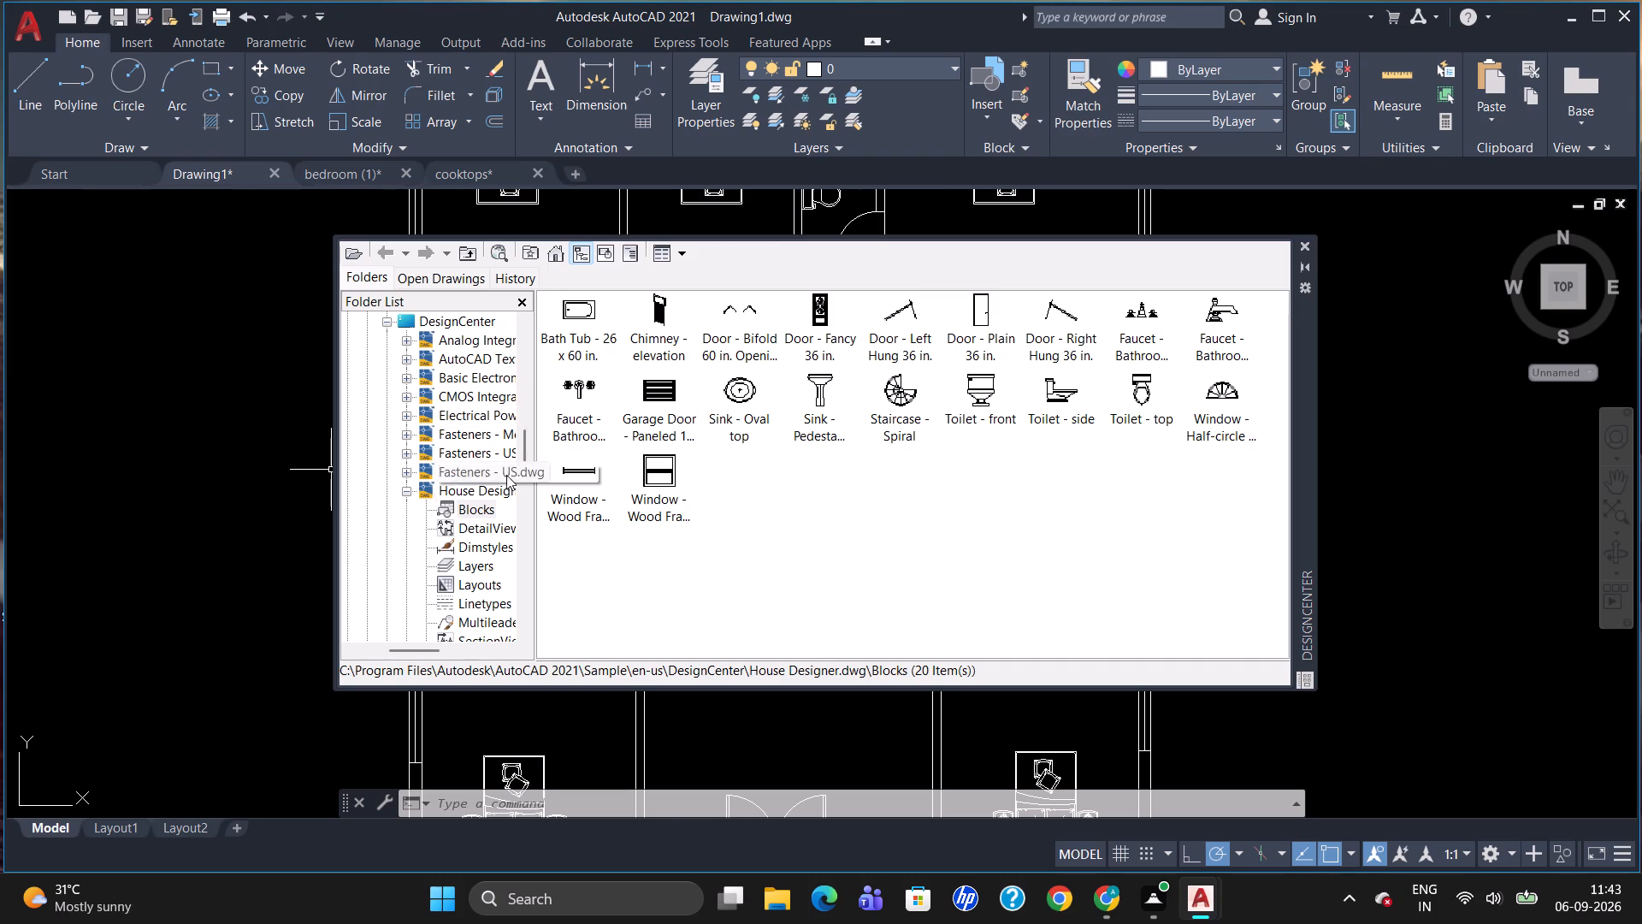
scroll(485, 512, "down", 4)
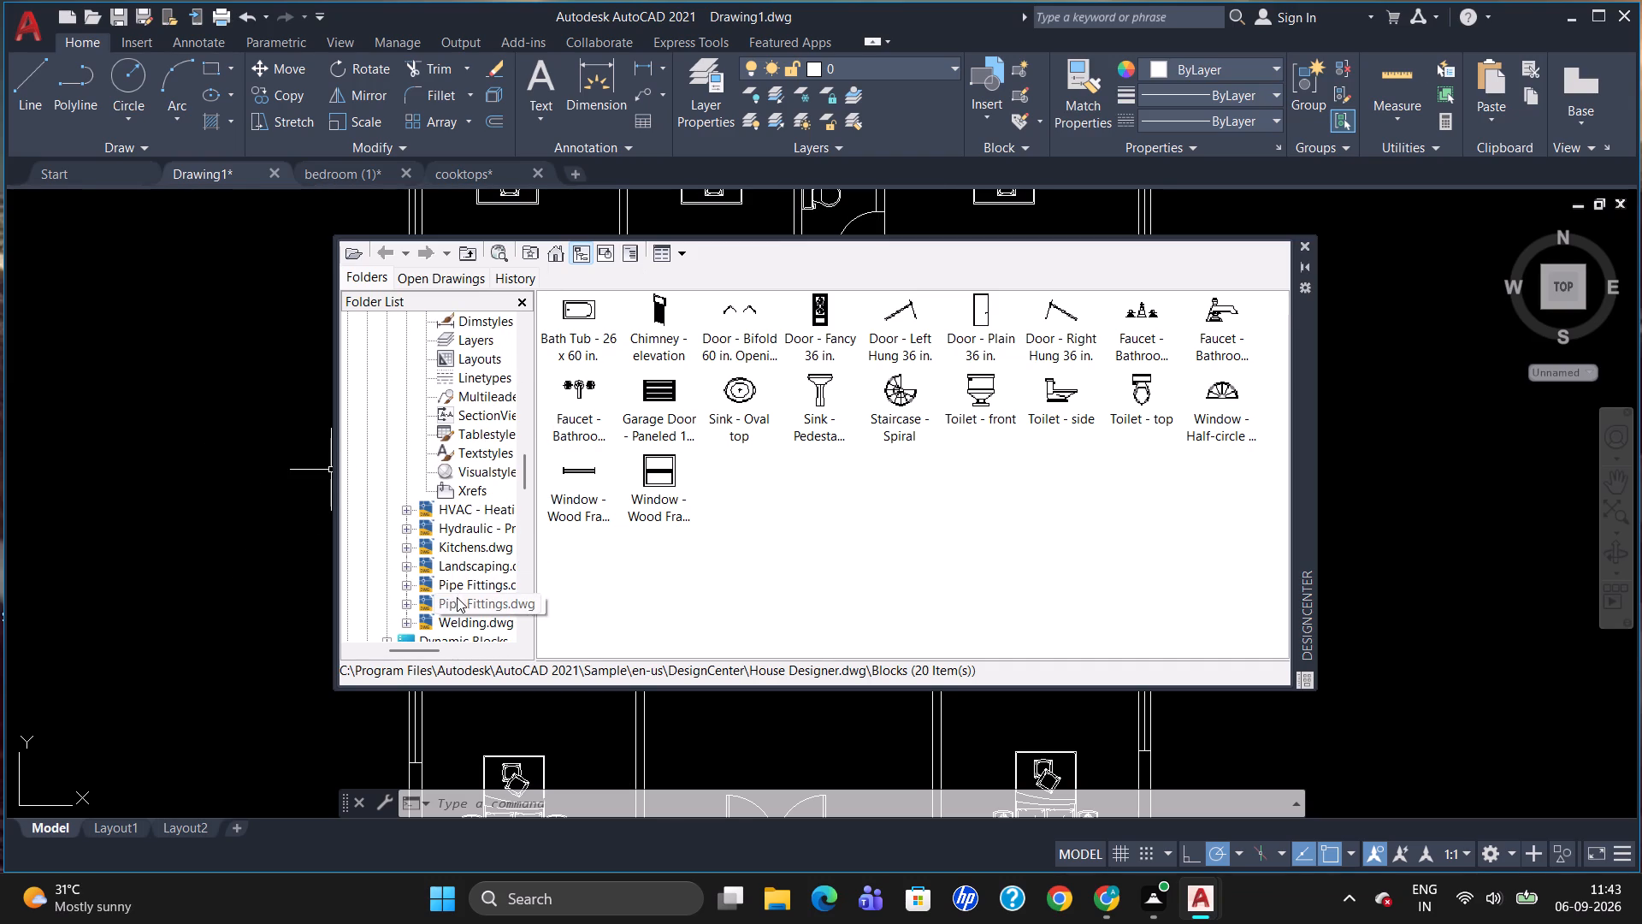
scroll(463, 543, "down", 1)
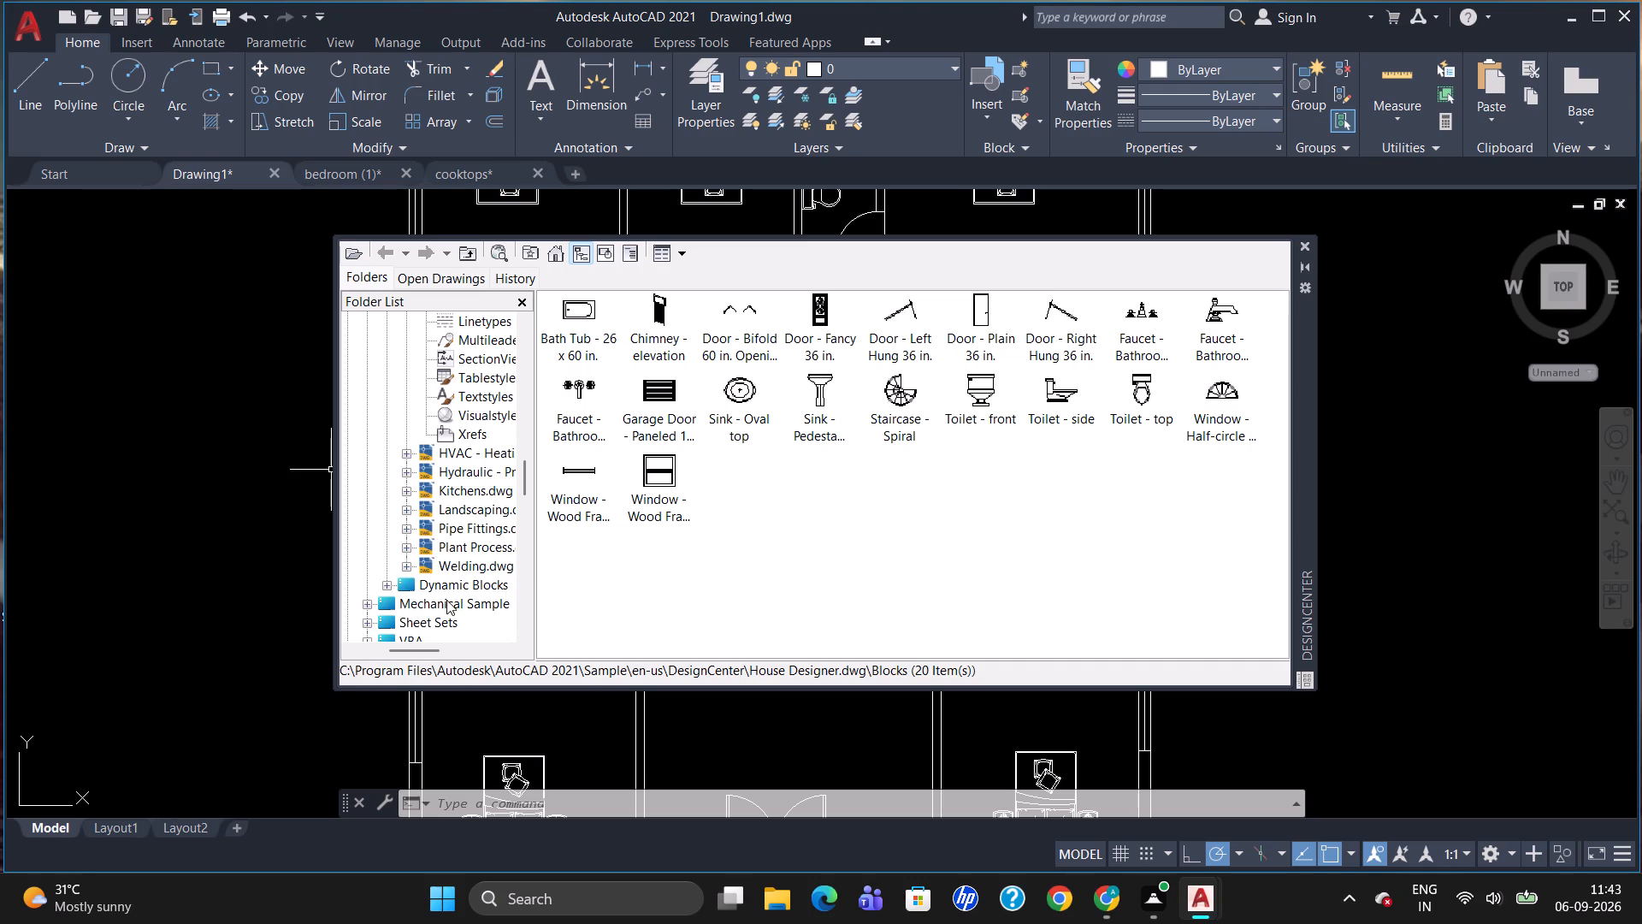
scroll(438, 491, "down", 2)
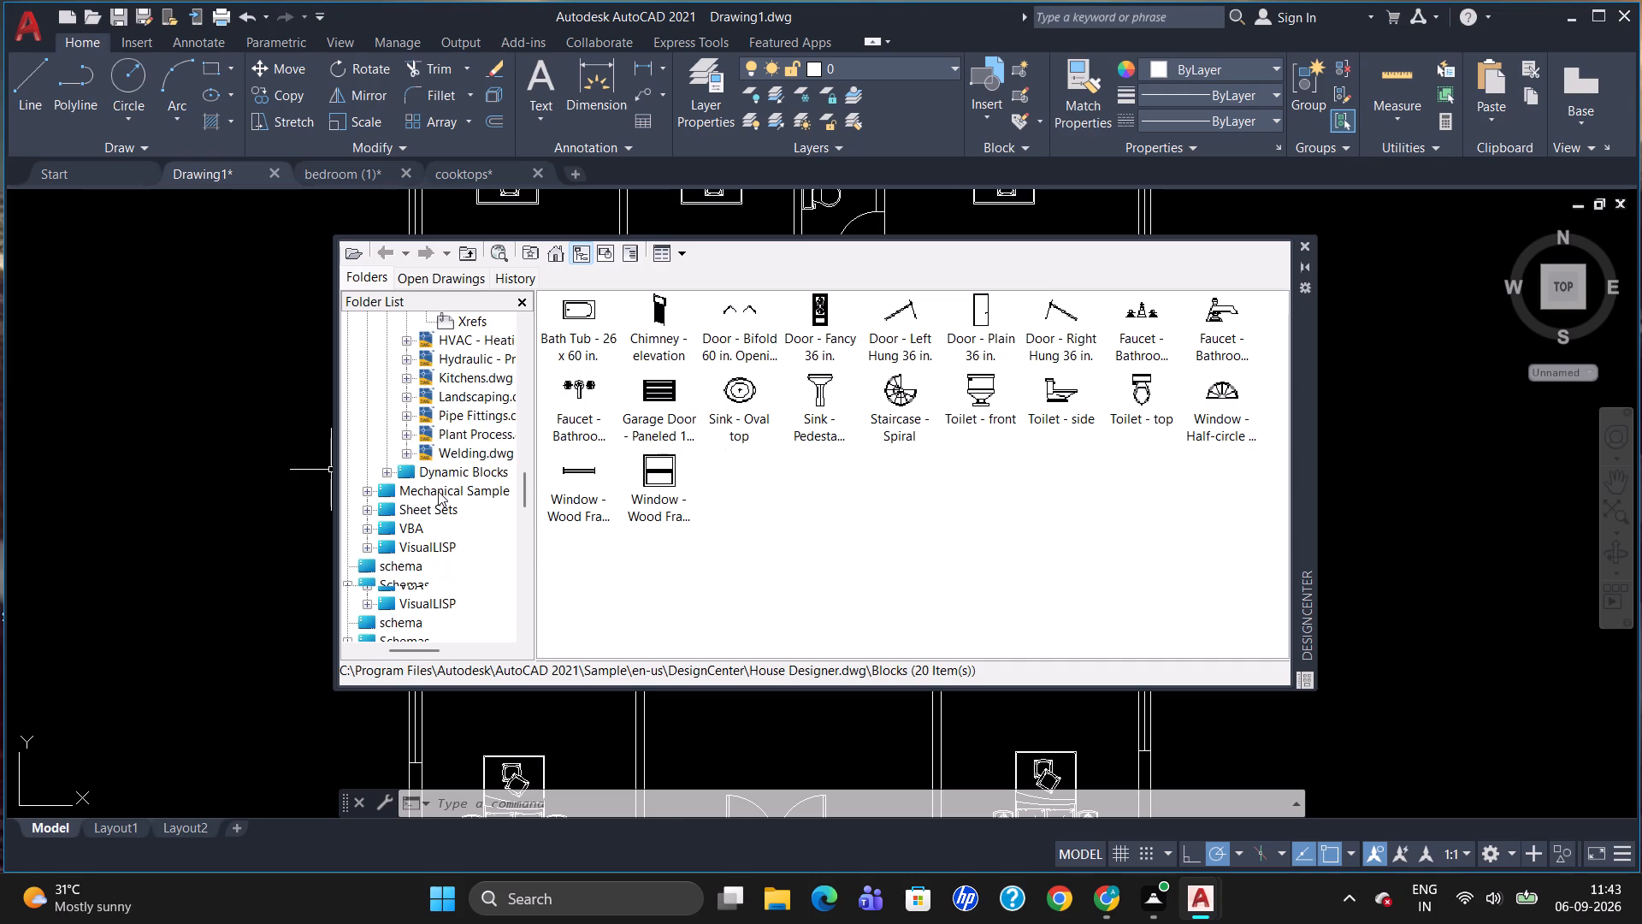
scroll(438, 493, "up", 5)
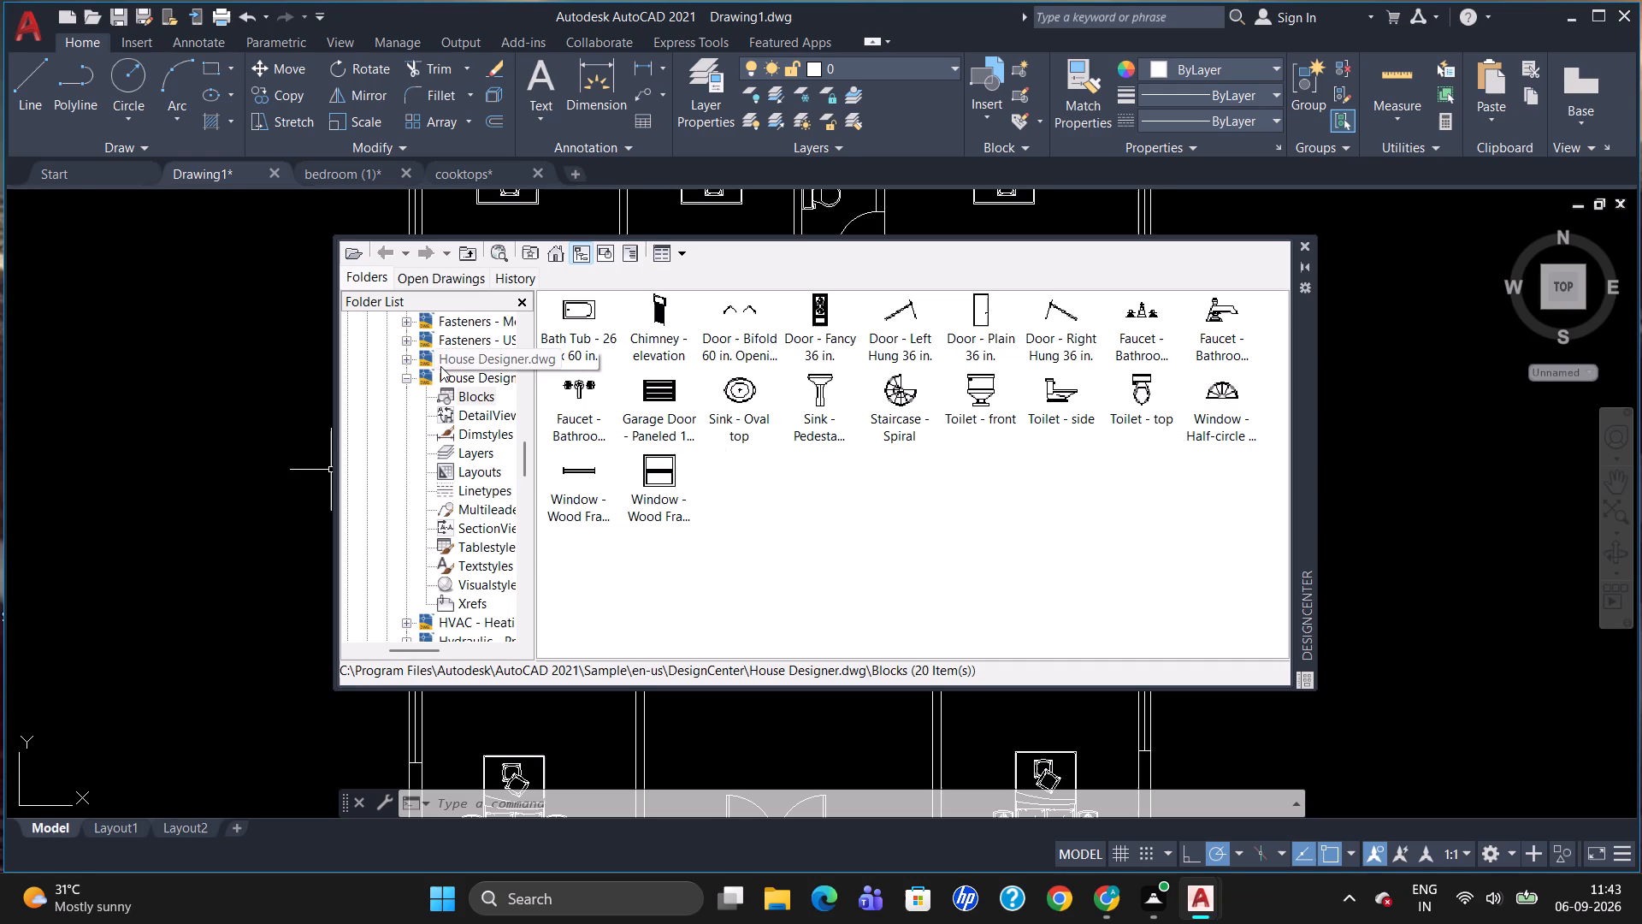
scroll(440, 366, "up", 2)
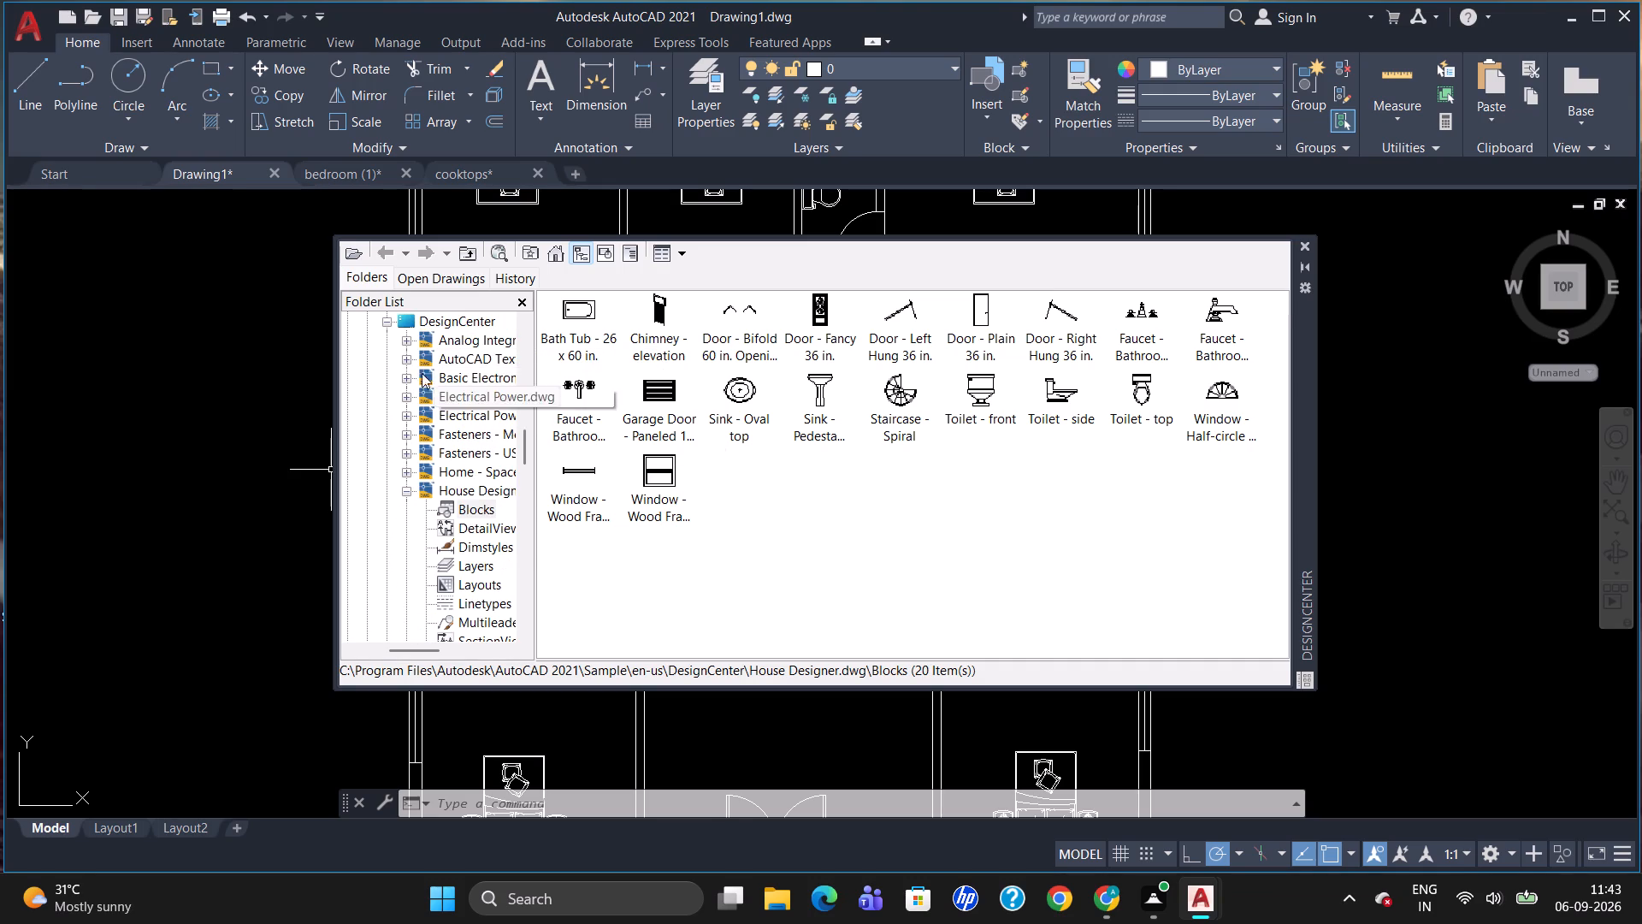
scroll(424, 474, "down", 2)
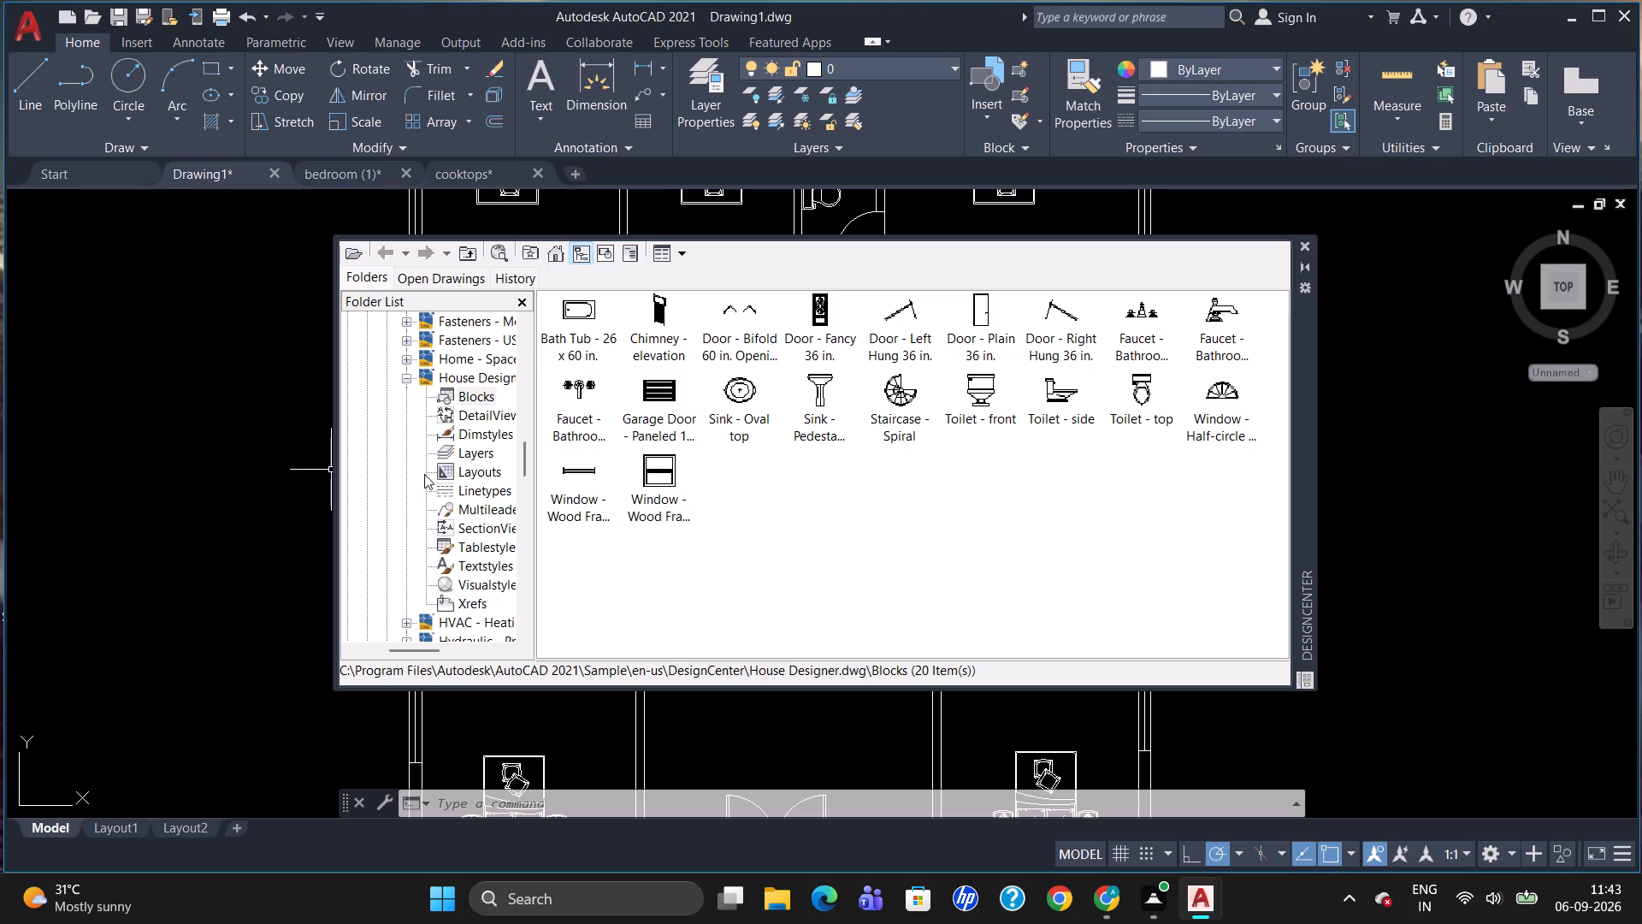
scroll(424, 474, "down", 3)
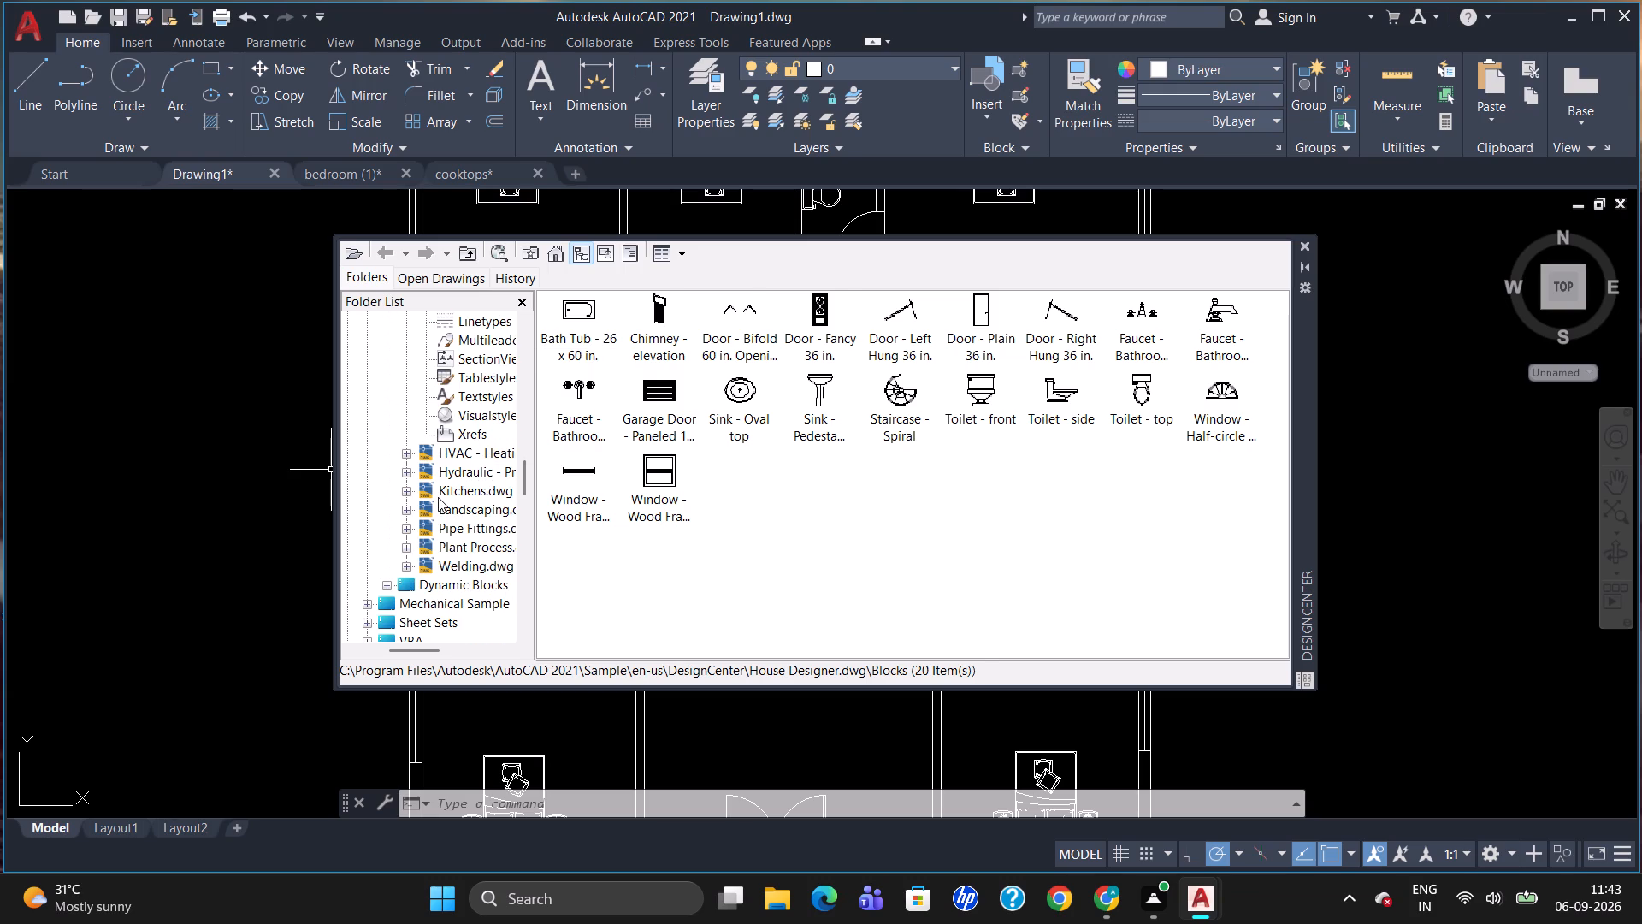
left_click(439, 495)
double_click(571, 323)
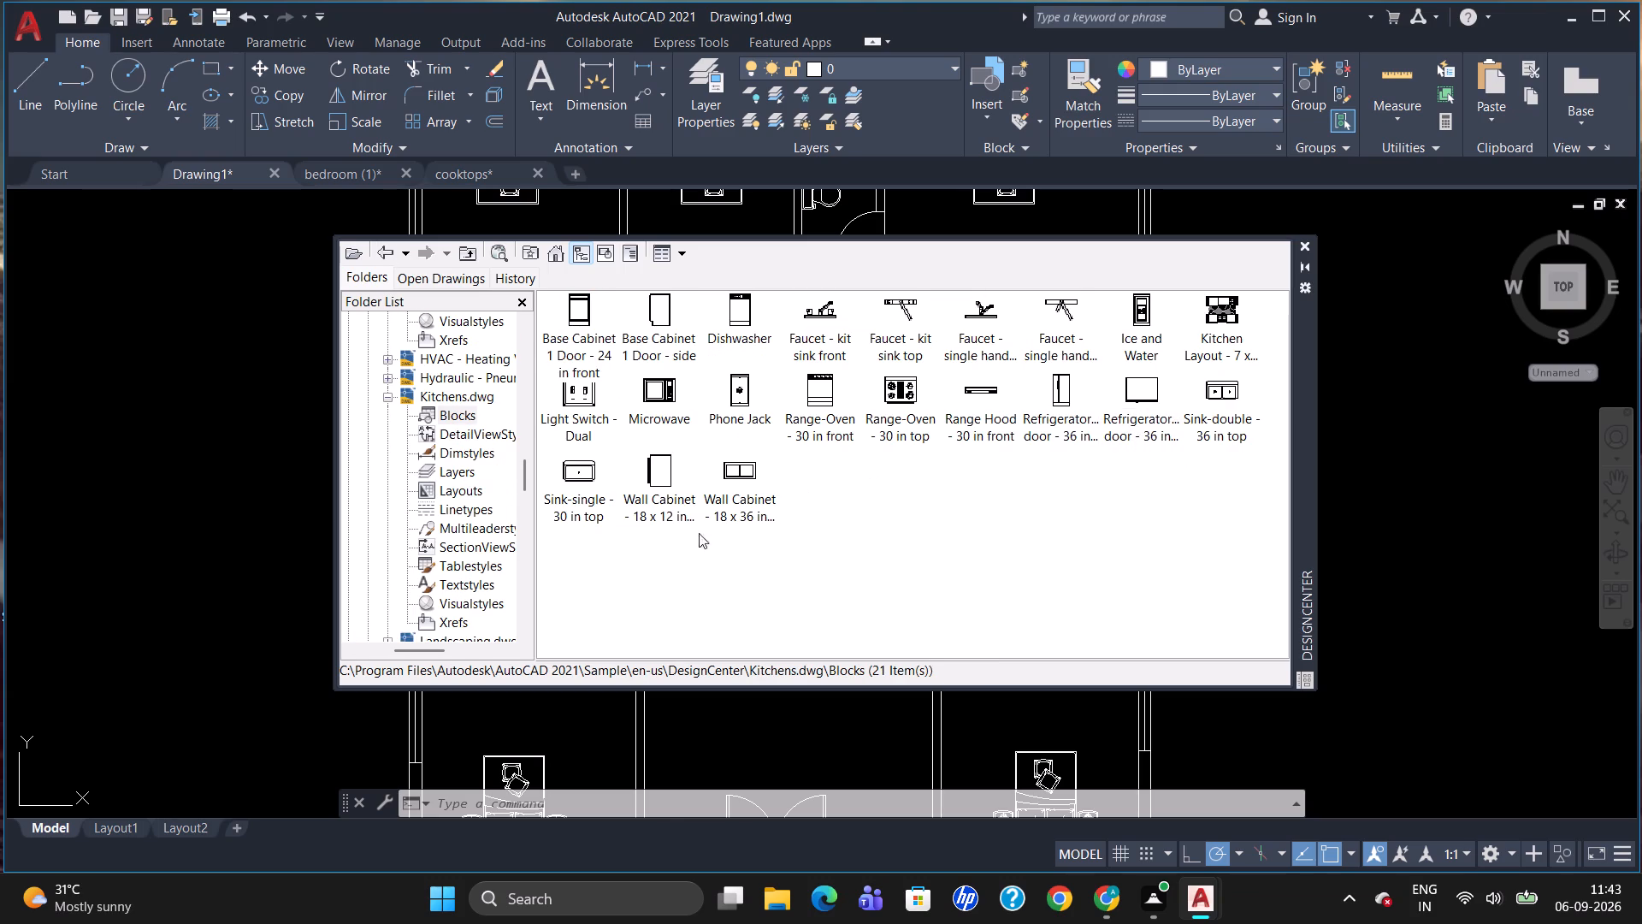
Insert the Sink-single - 30 in top block west of the plan, add Faucet - kit sink top at its west end, and close DesignCenter.
left_click_drag(586, 471, 227, 502)
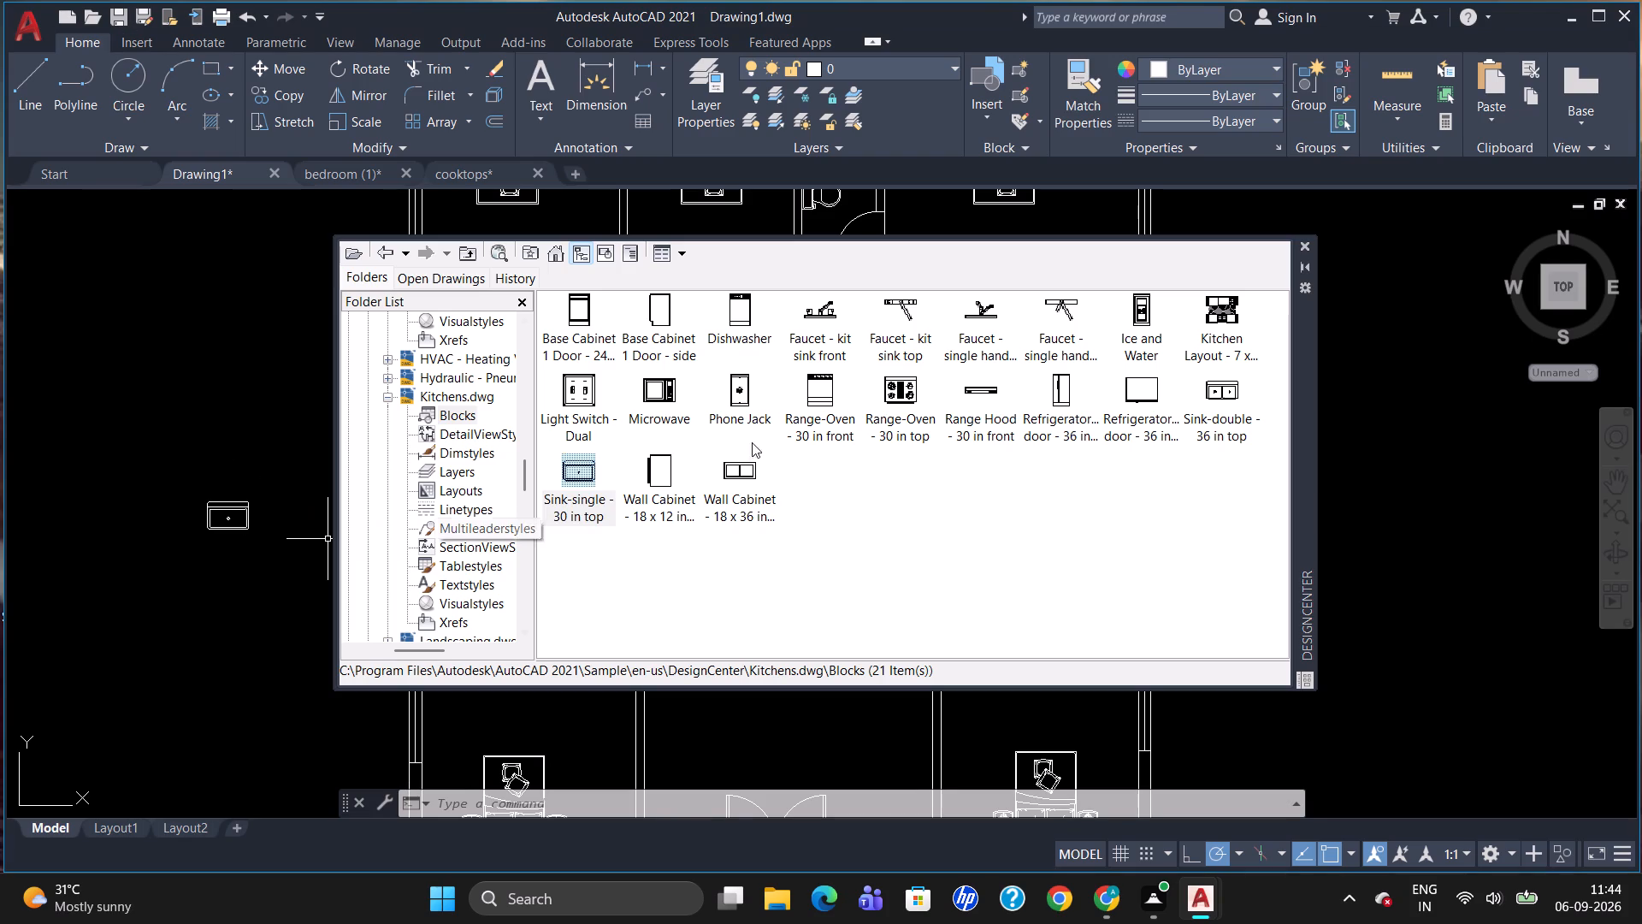
left_click_drag(901, 300, 360, 508)
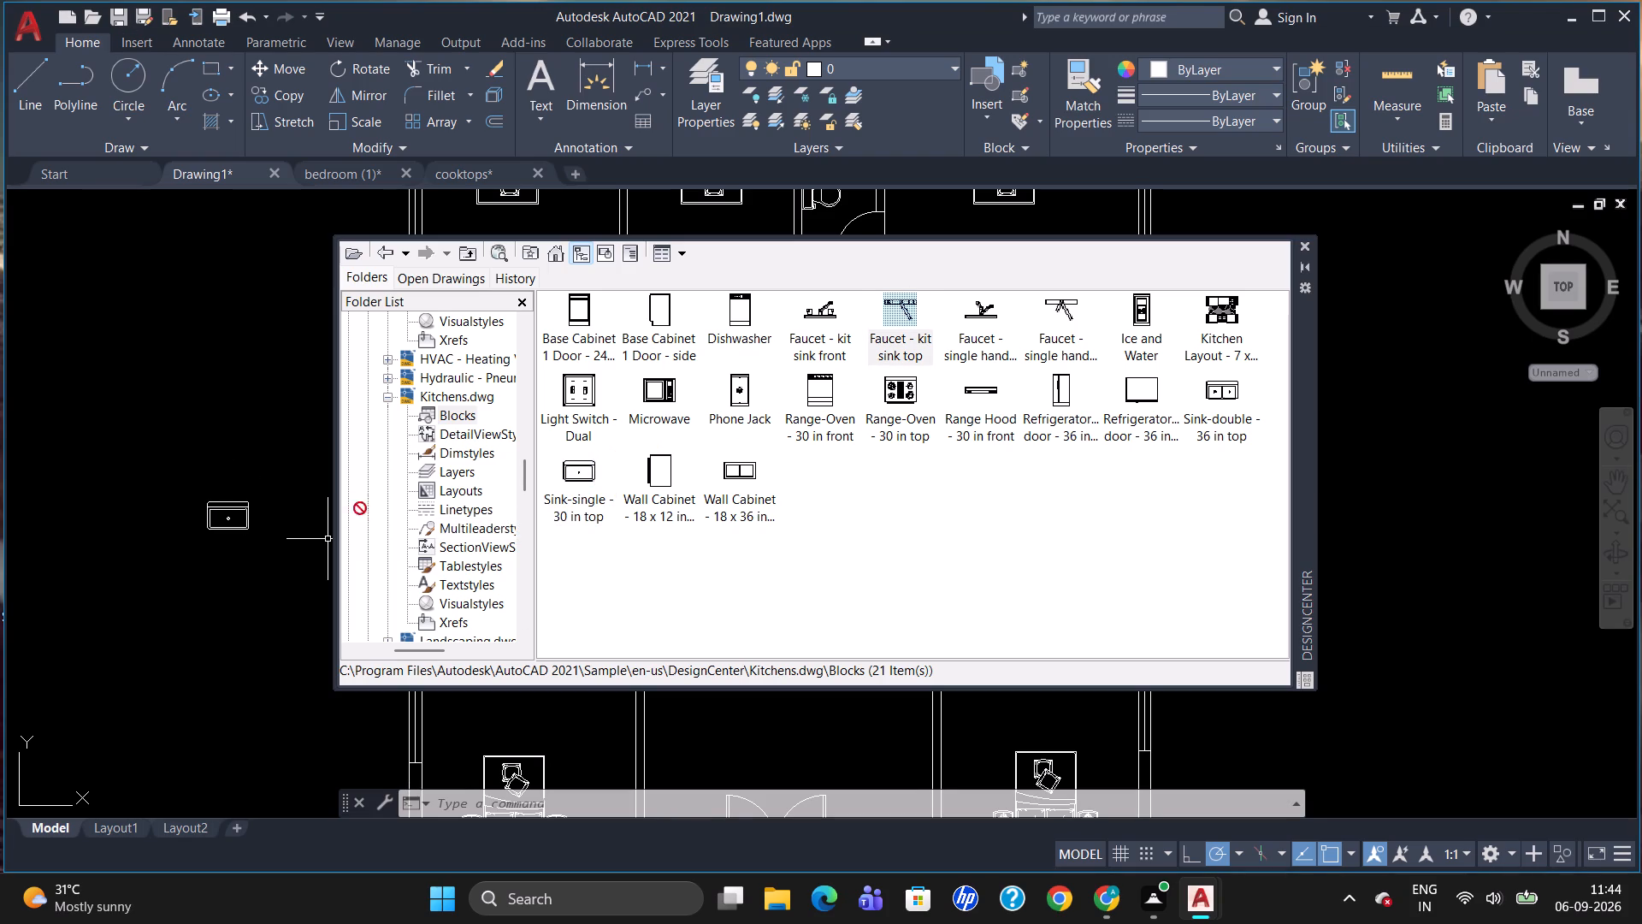
left_click_drag(360, 508, 211, 513)
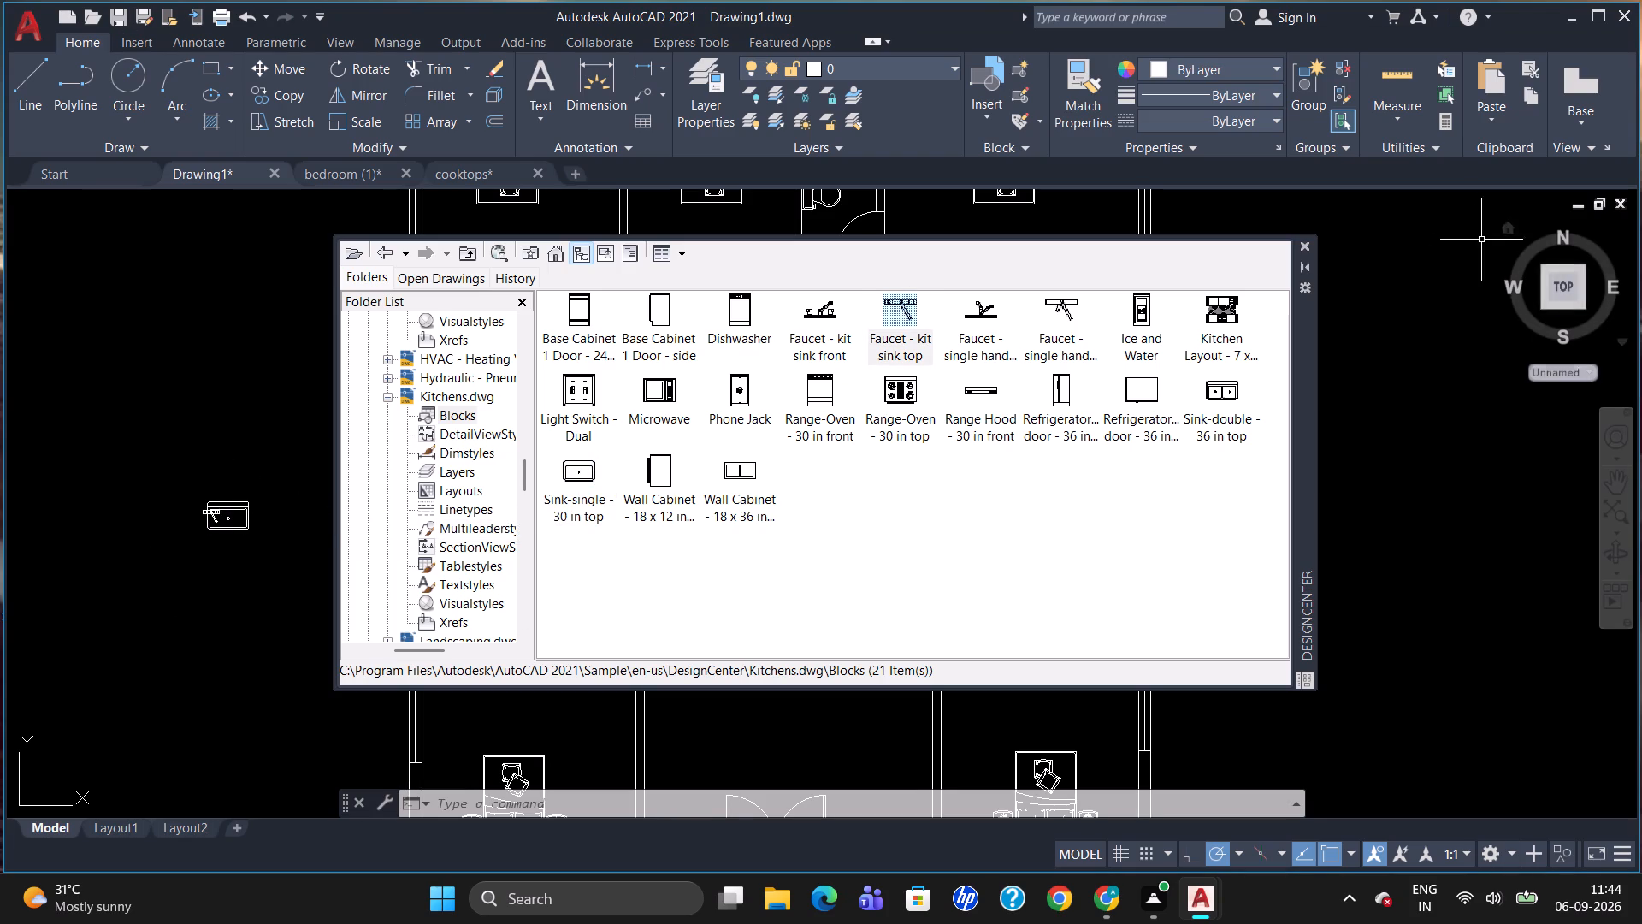
left_click(1309, 246)
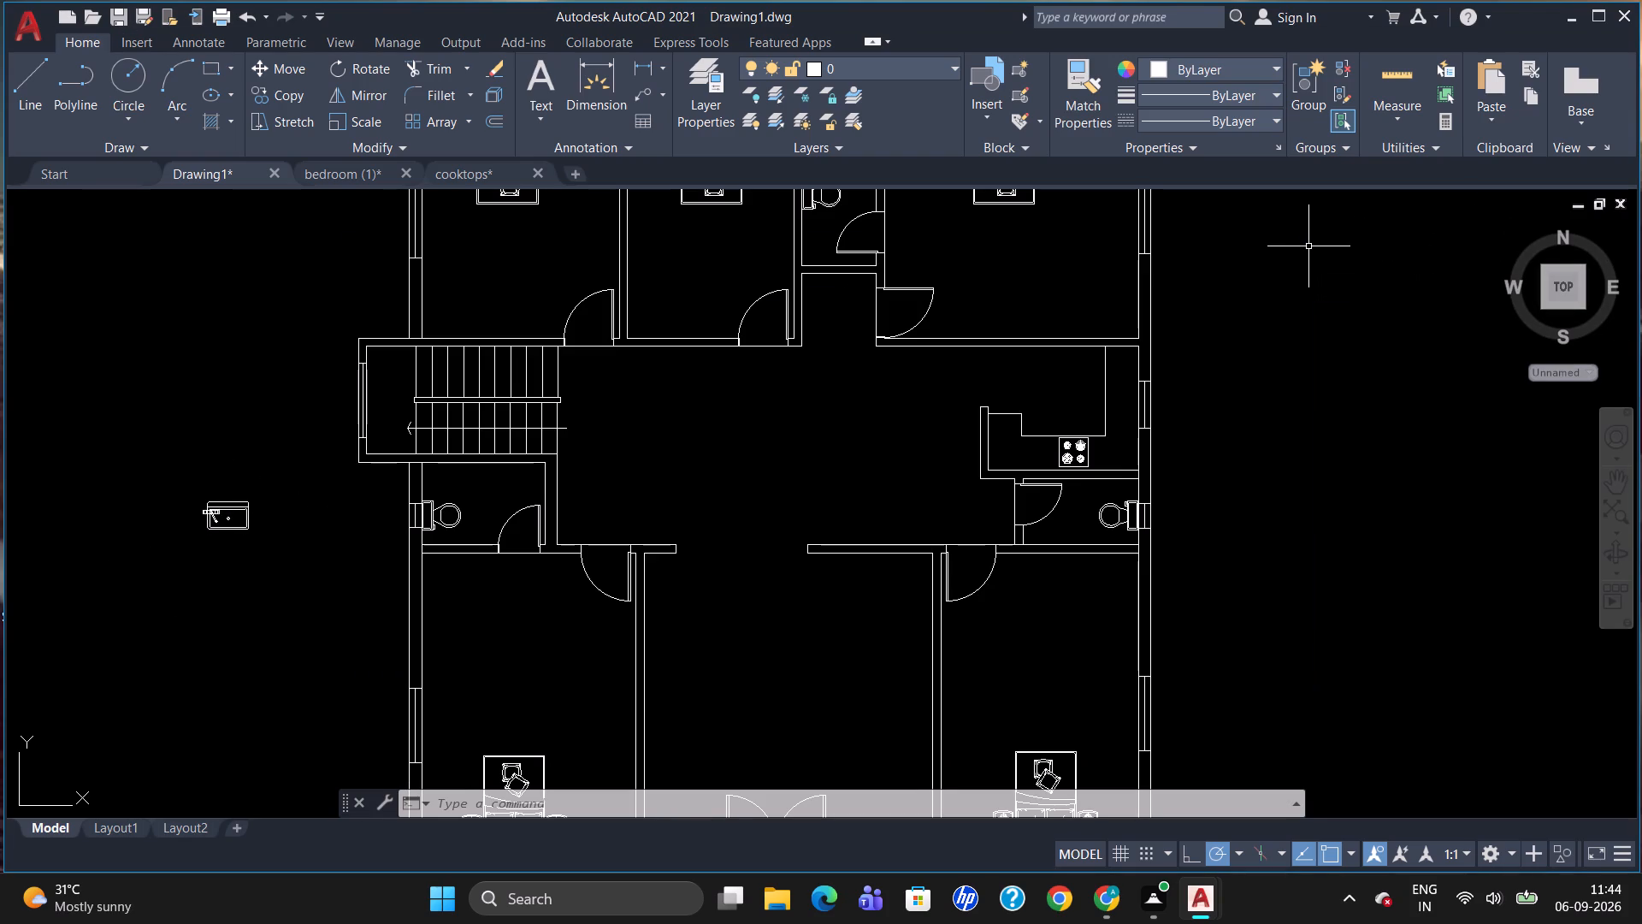
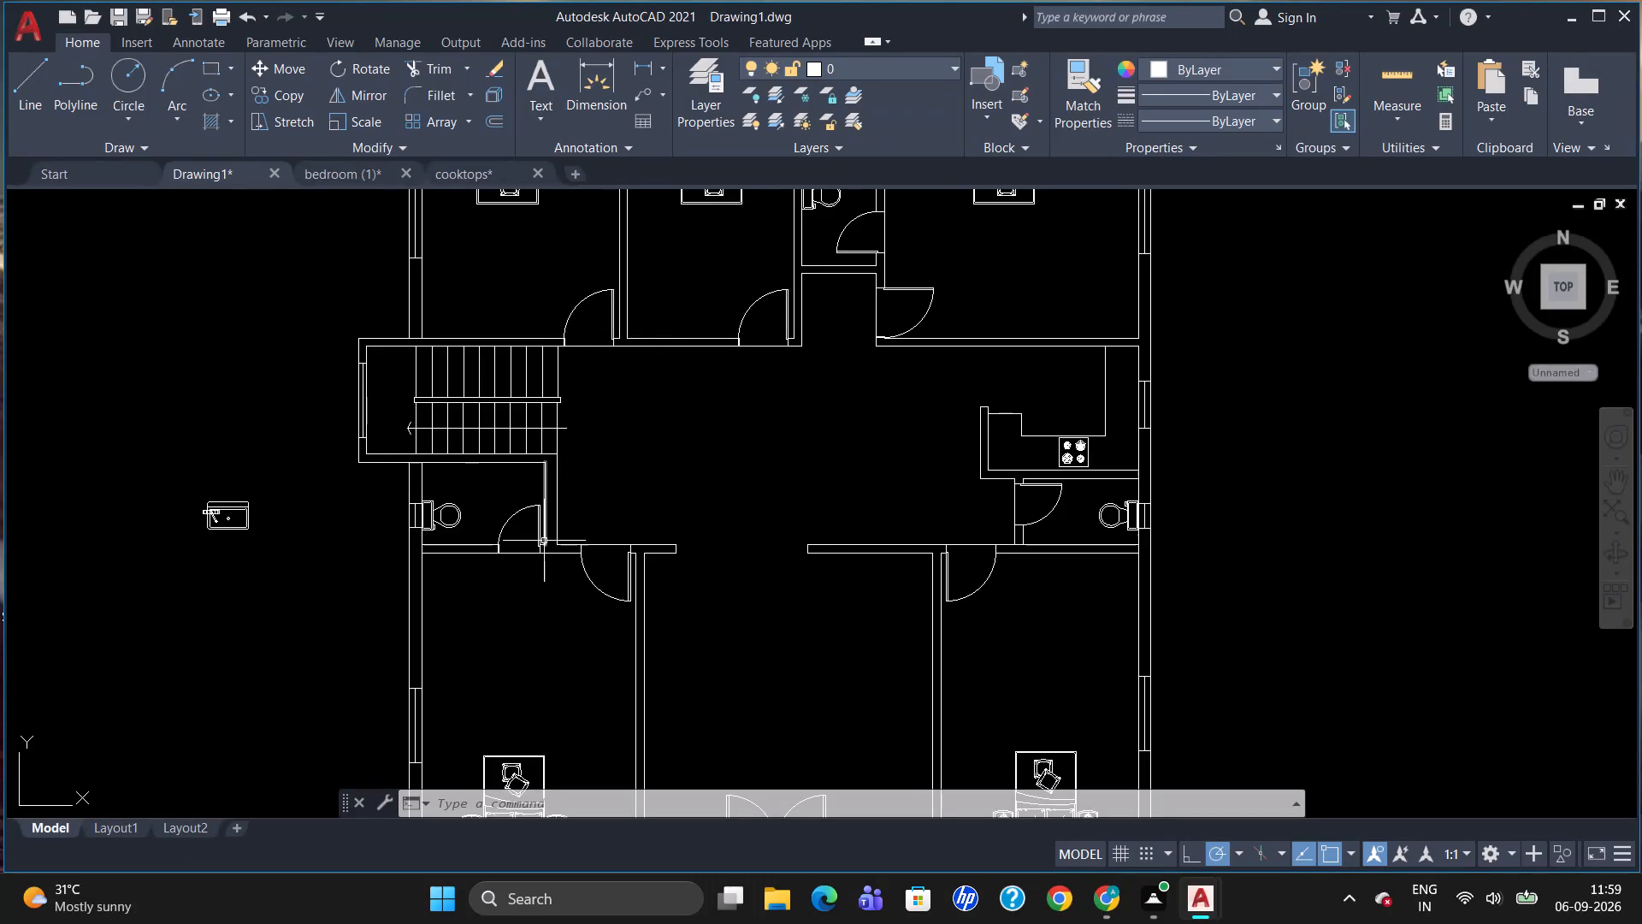
Select the inner east wall line of the bathroom just south of the staircase.
left_click(544, 541)
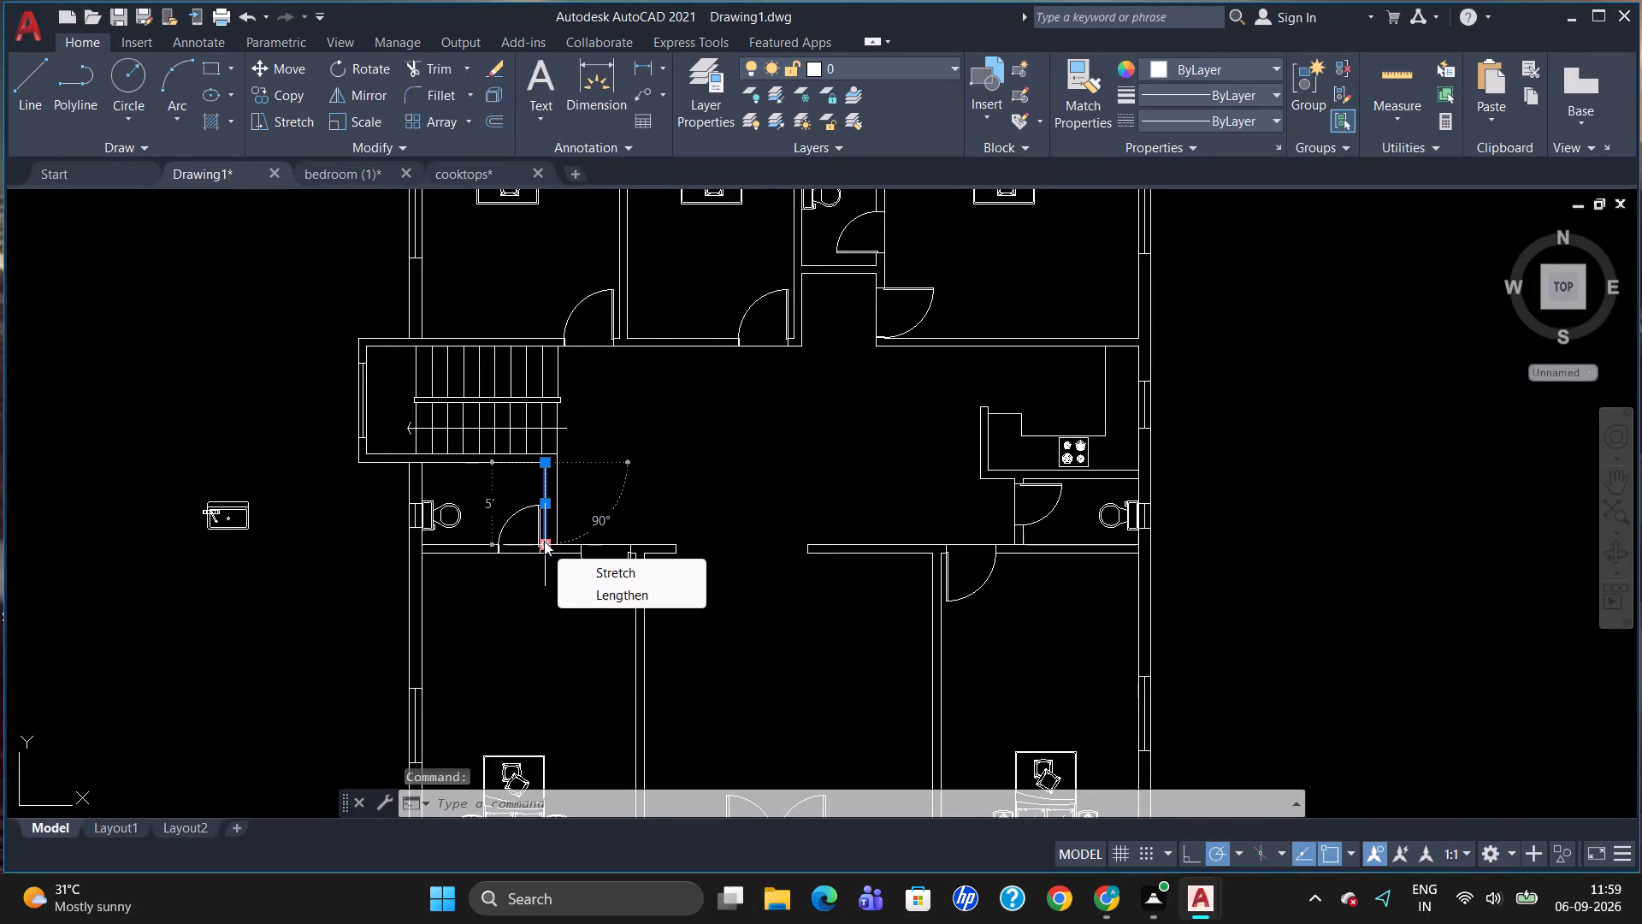
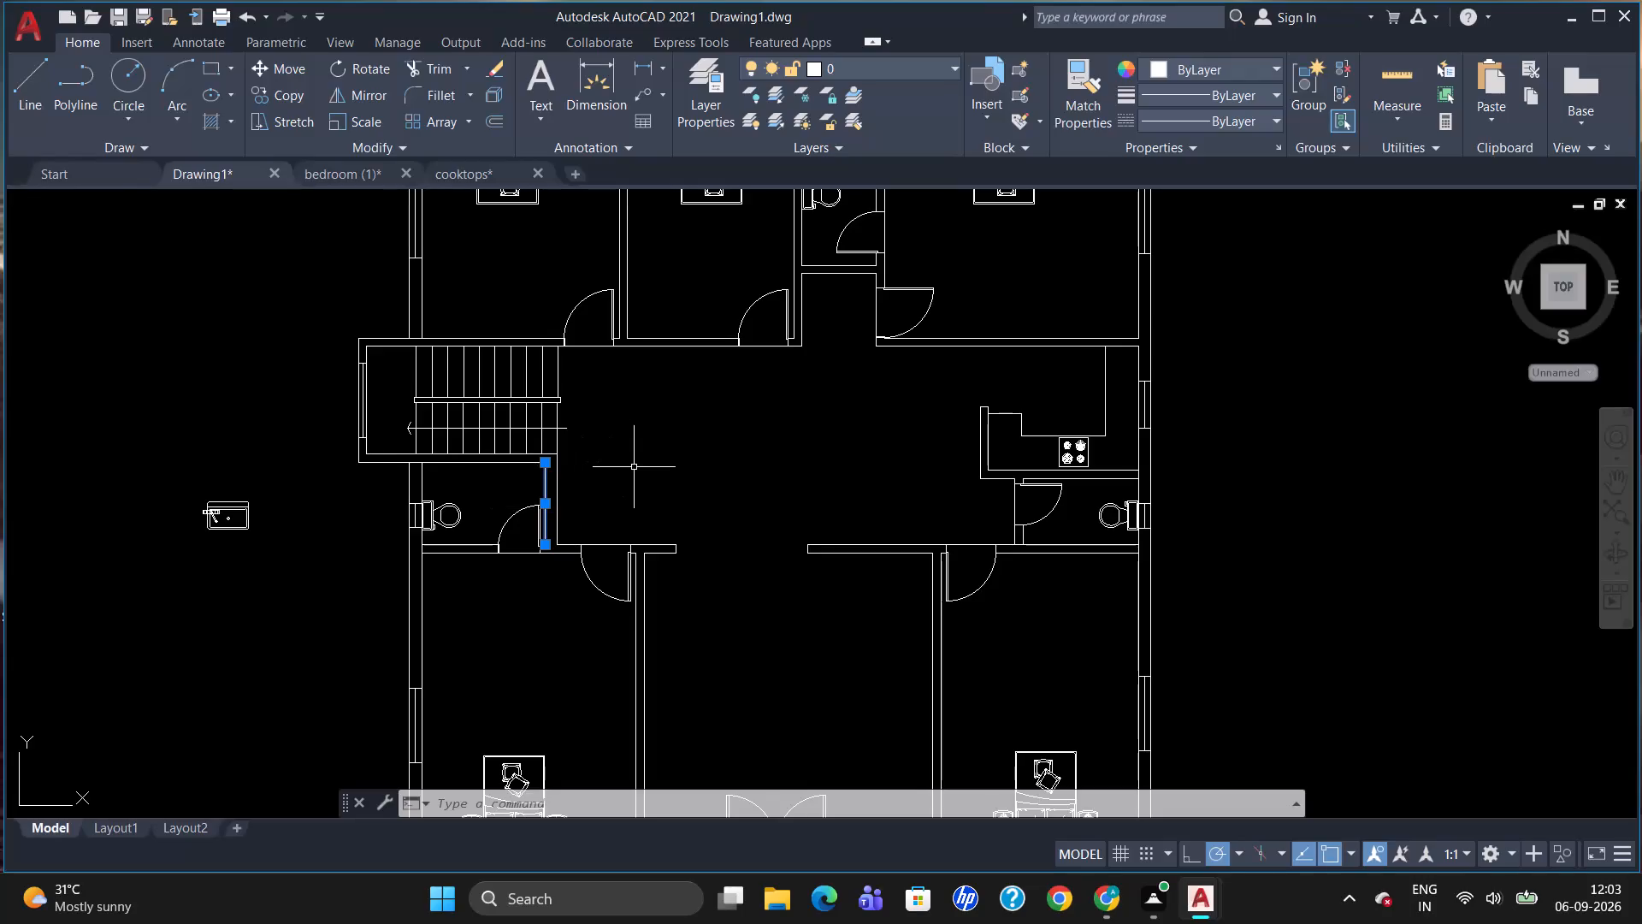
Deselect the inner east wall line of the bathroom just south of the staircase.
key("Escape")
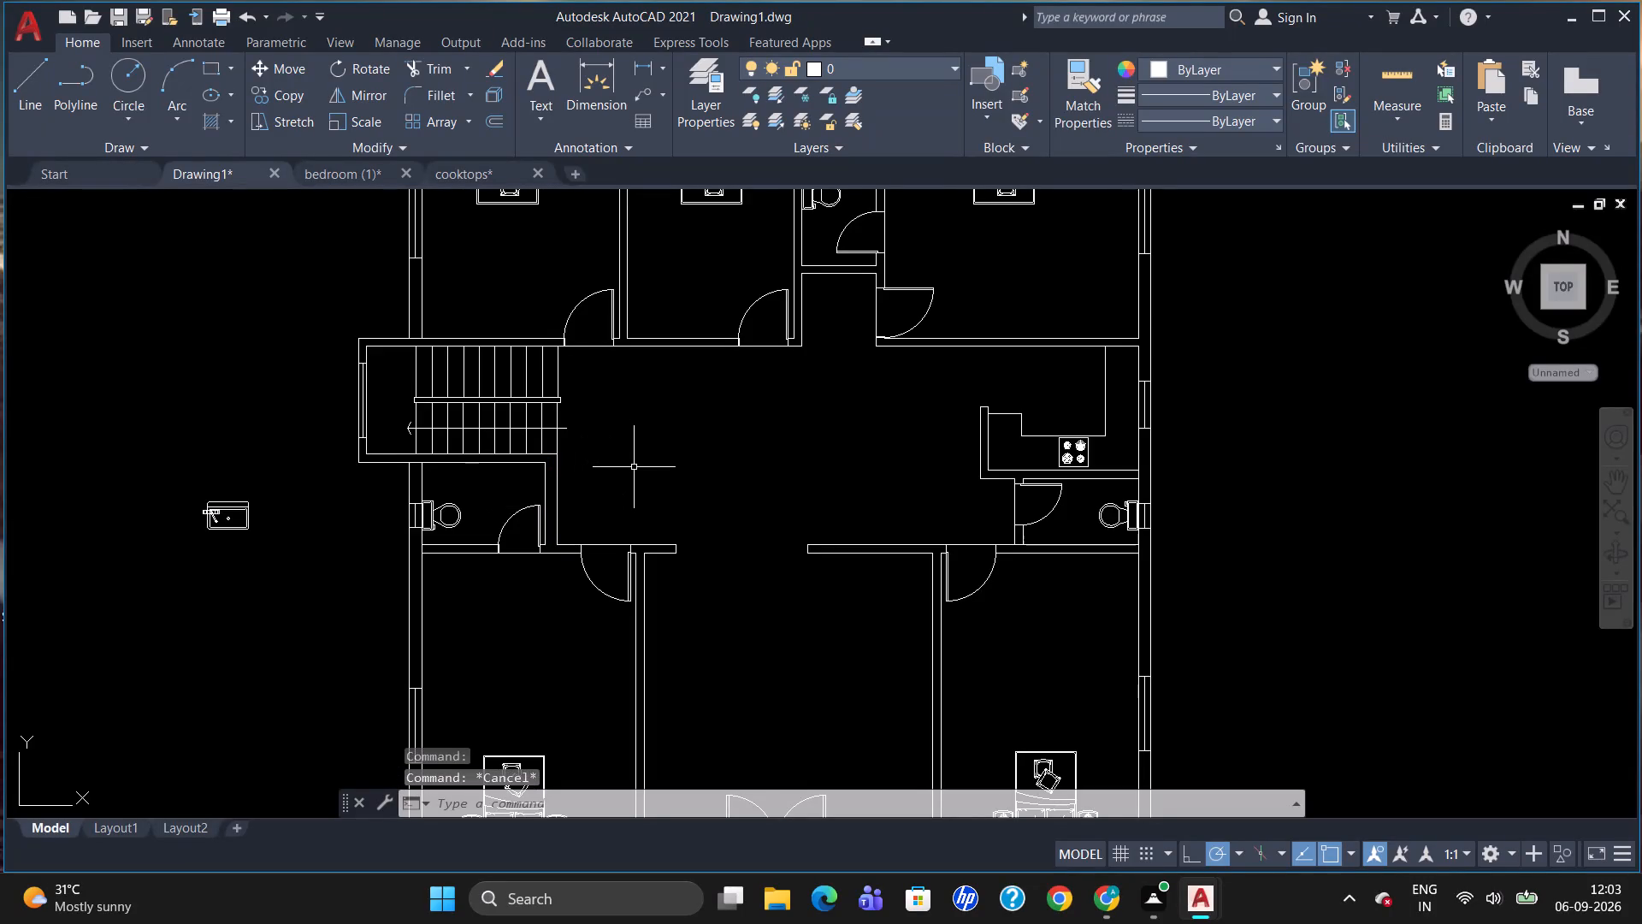
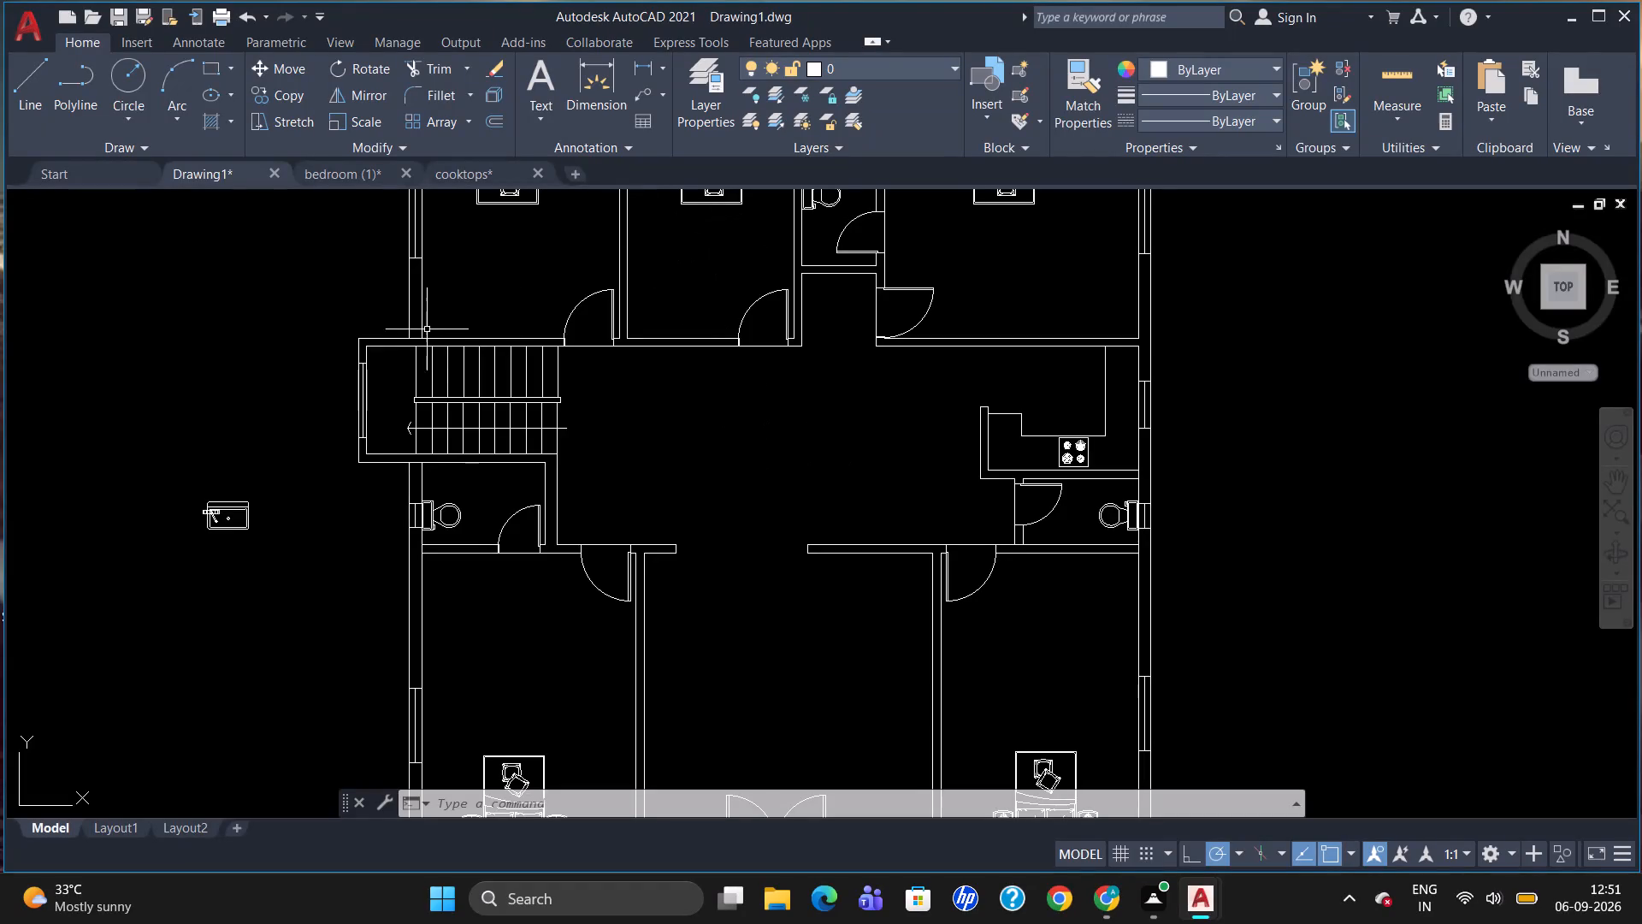
Move the faucet onto the middle of the sink's rear ledge, using the spout's pivot as base point.
scroll(210, 513, "up", 3)
left_click(210, 514)
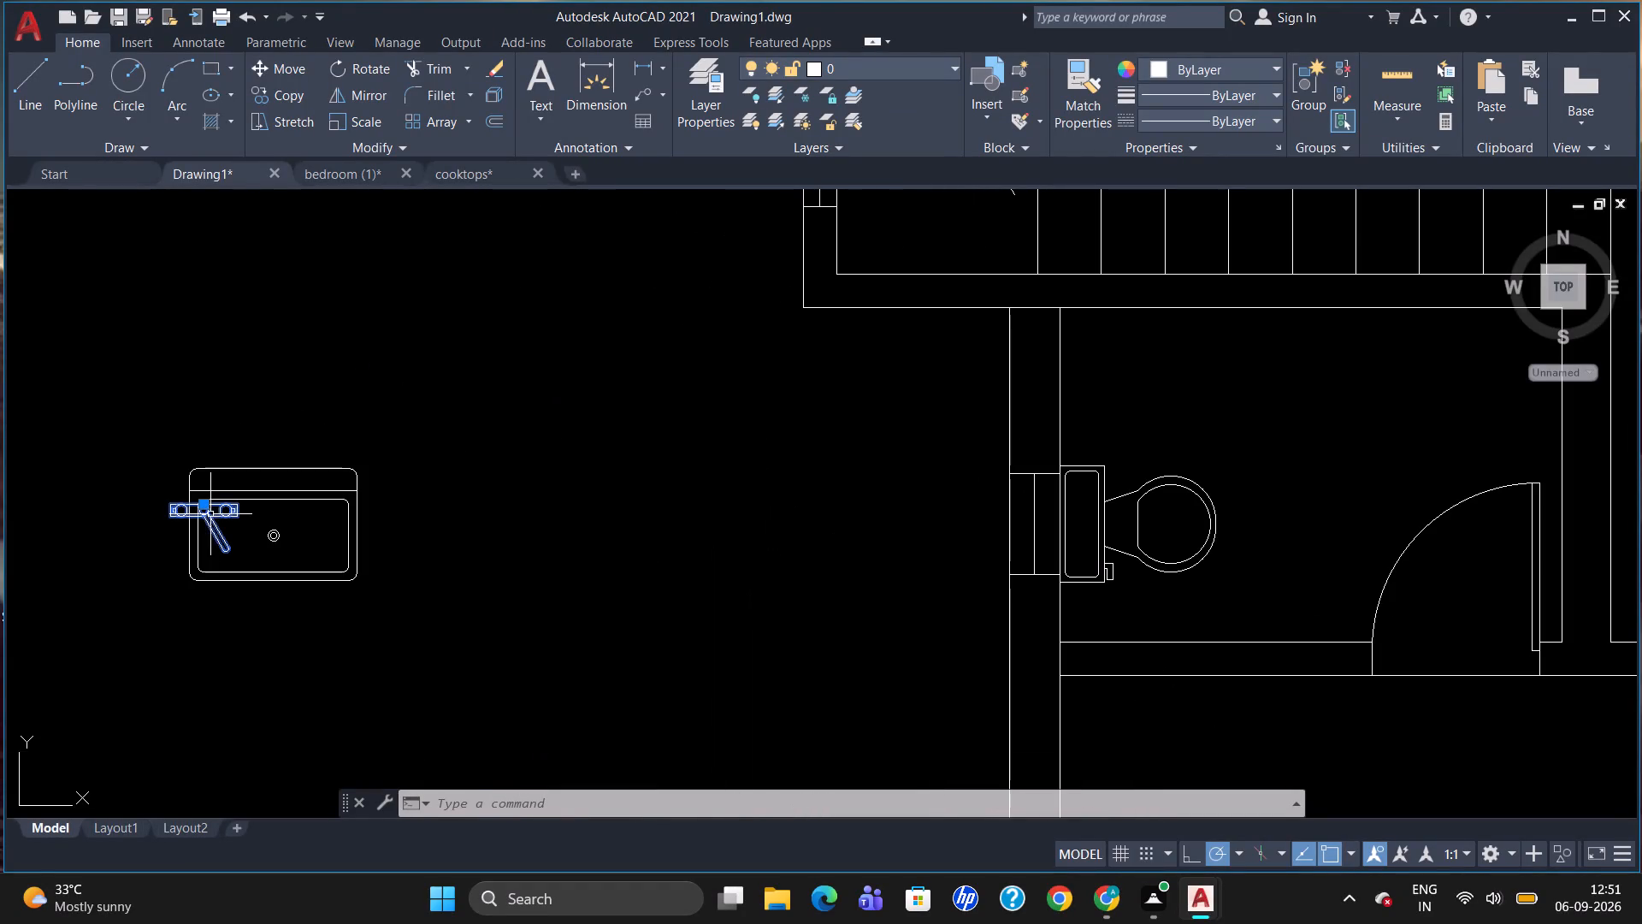
key("m")
key("Return")
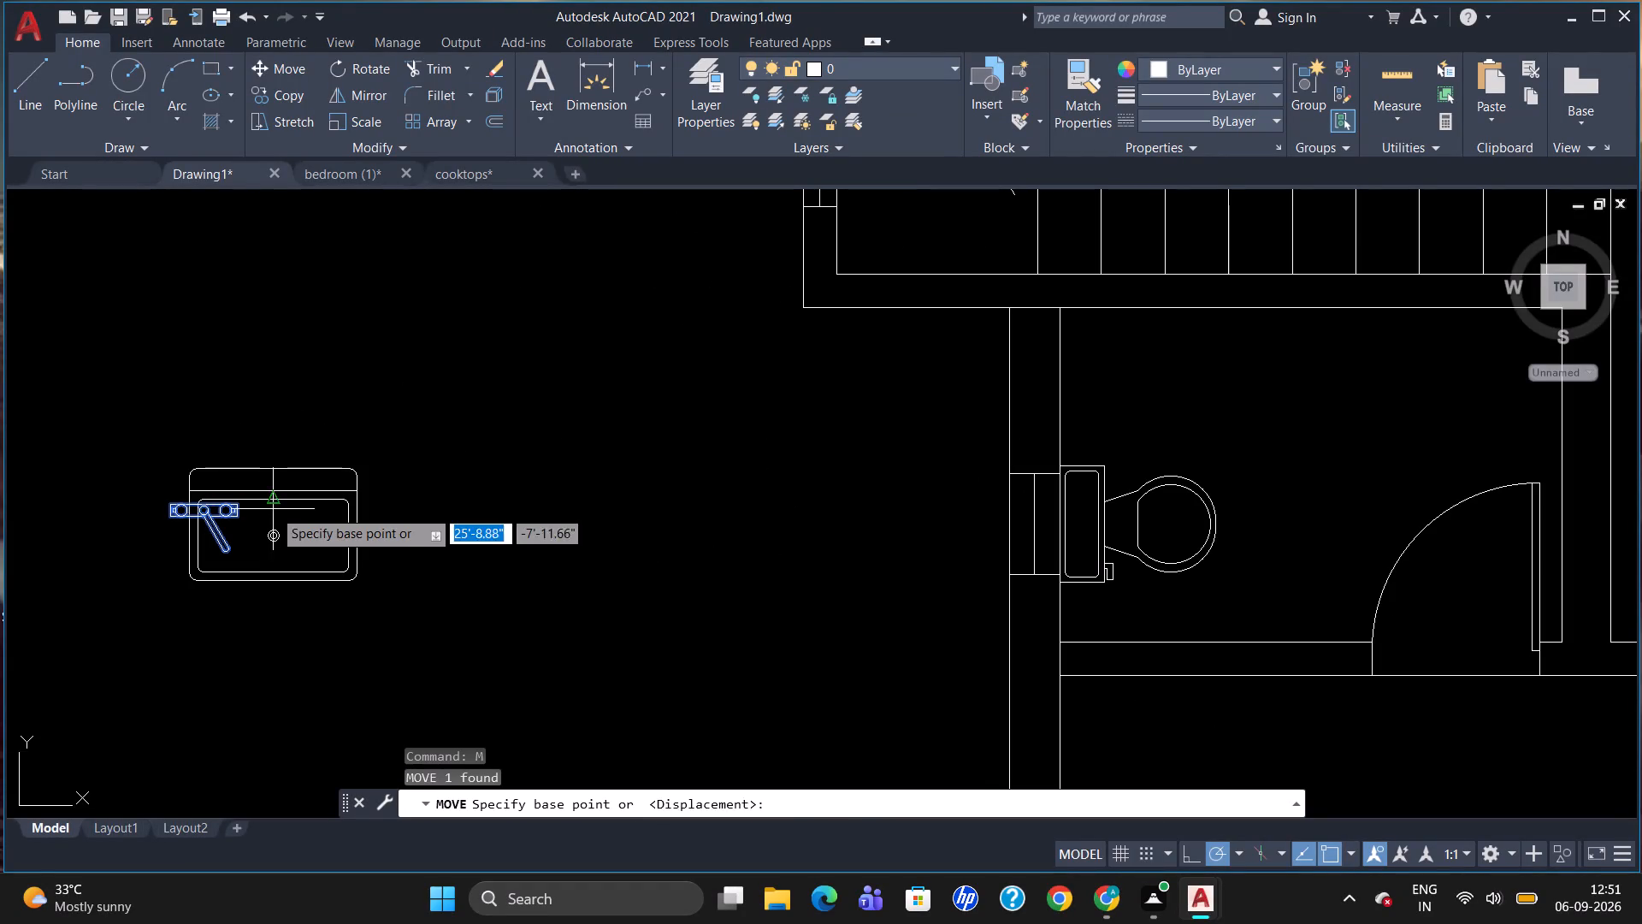
left_click(204, 503)
scroll(285, 470, "up", 1)
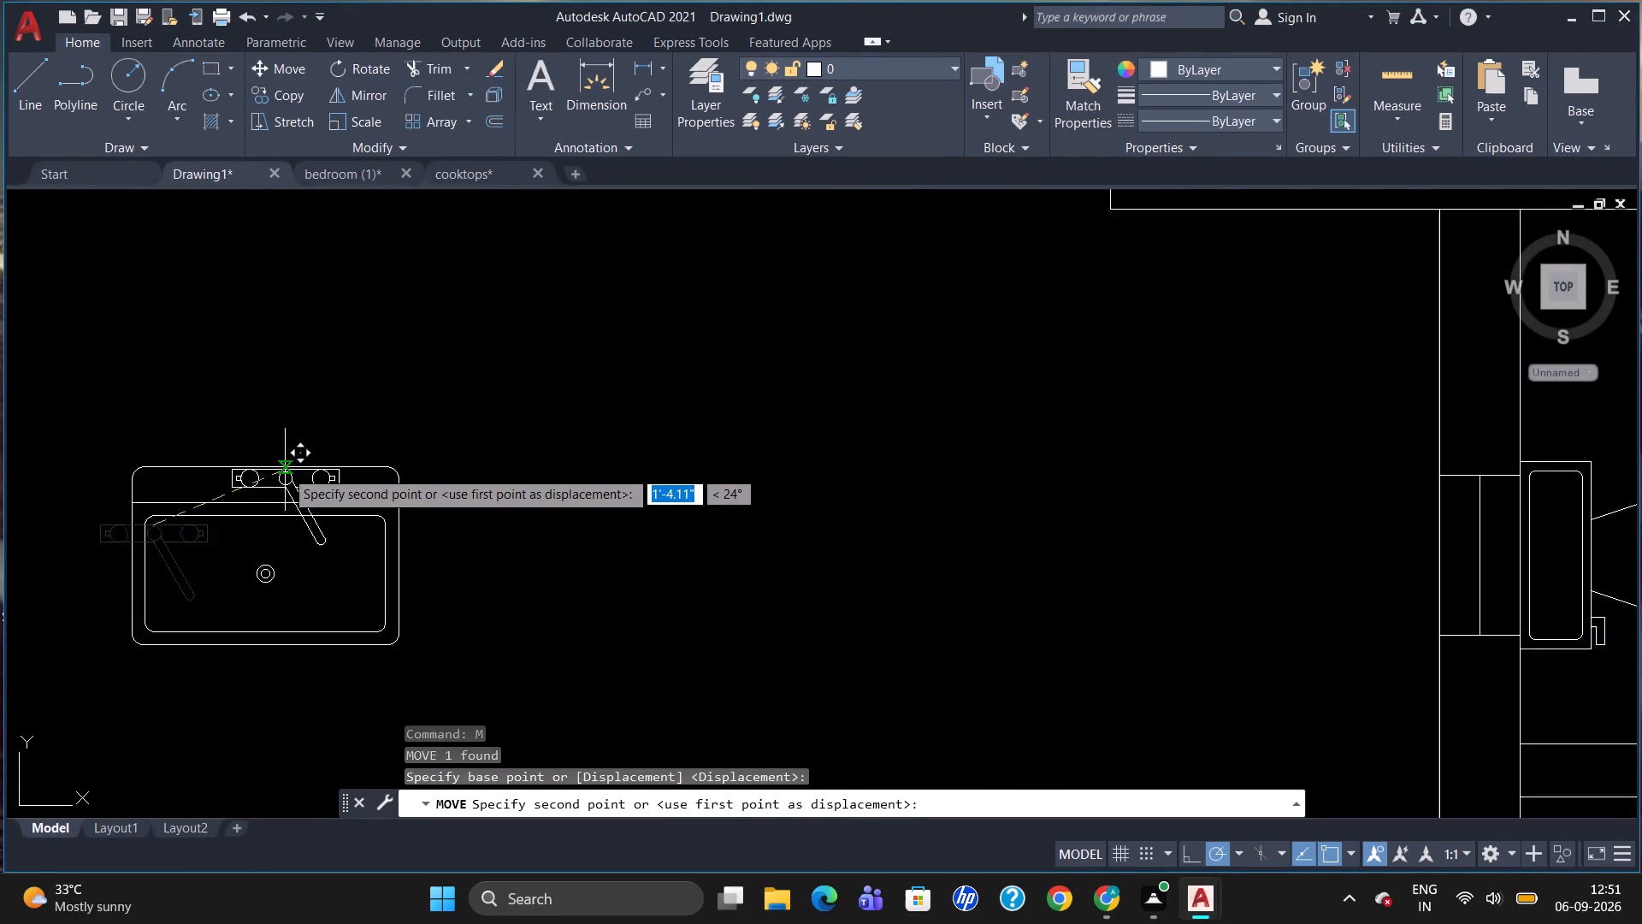
scroll(285, 470, "up", 1)
left_click(273, 474)
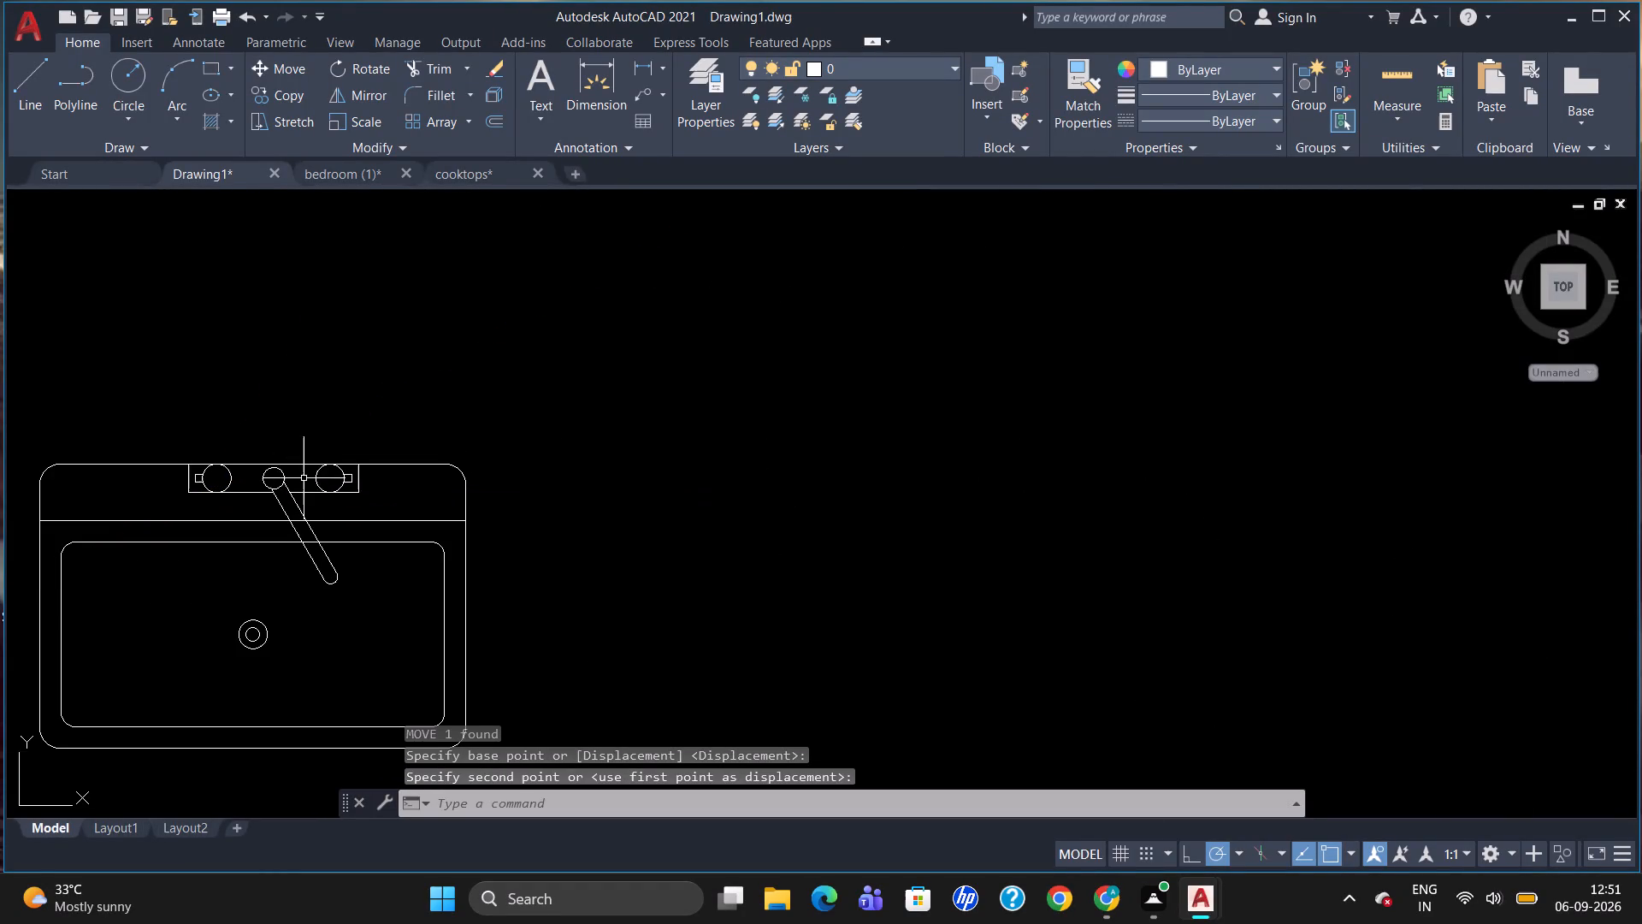
Group the sink and faucet together.
scroll(456, 368, "down", 2)
left_click_drag(579, 467, 220, 556)
left_click(1295, 107)
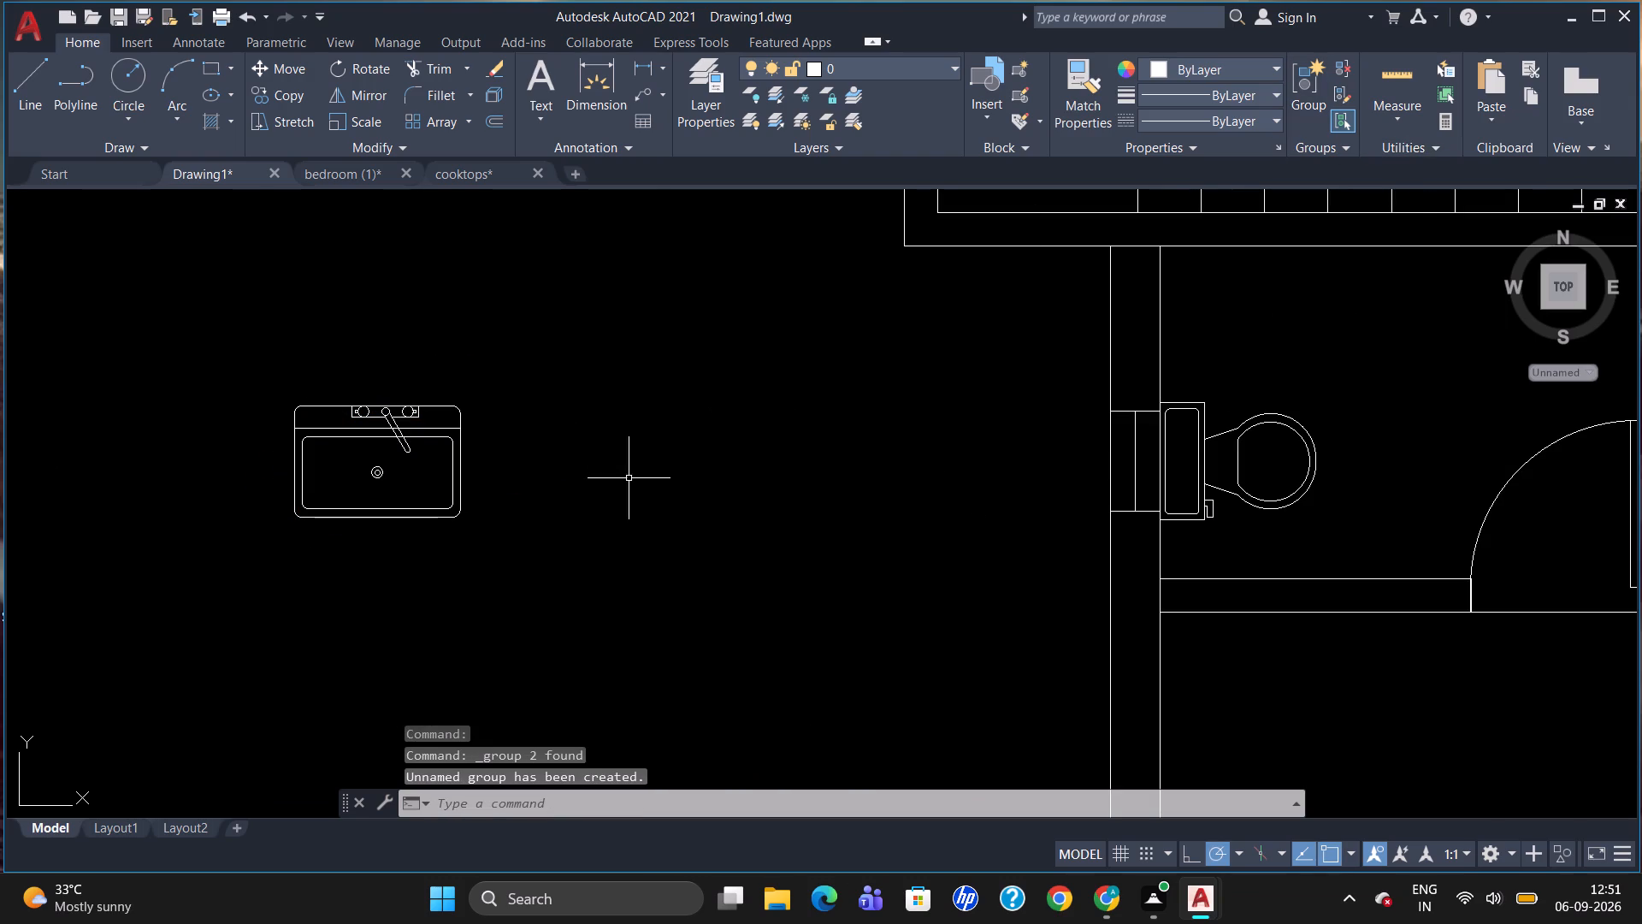
Rotate the sink and faucet group by 270° about its upper-right corner.
left_click(406, 407)
key("r")
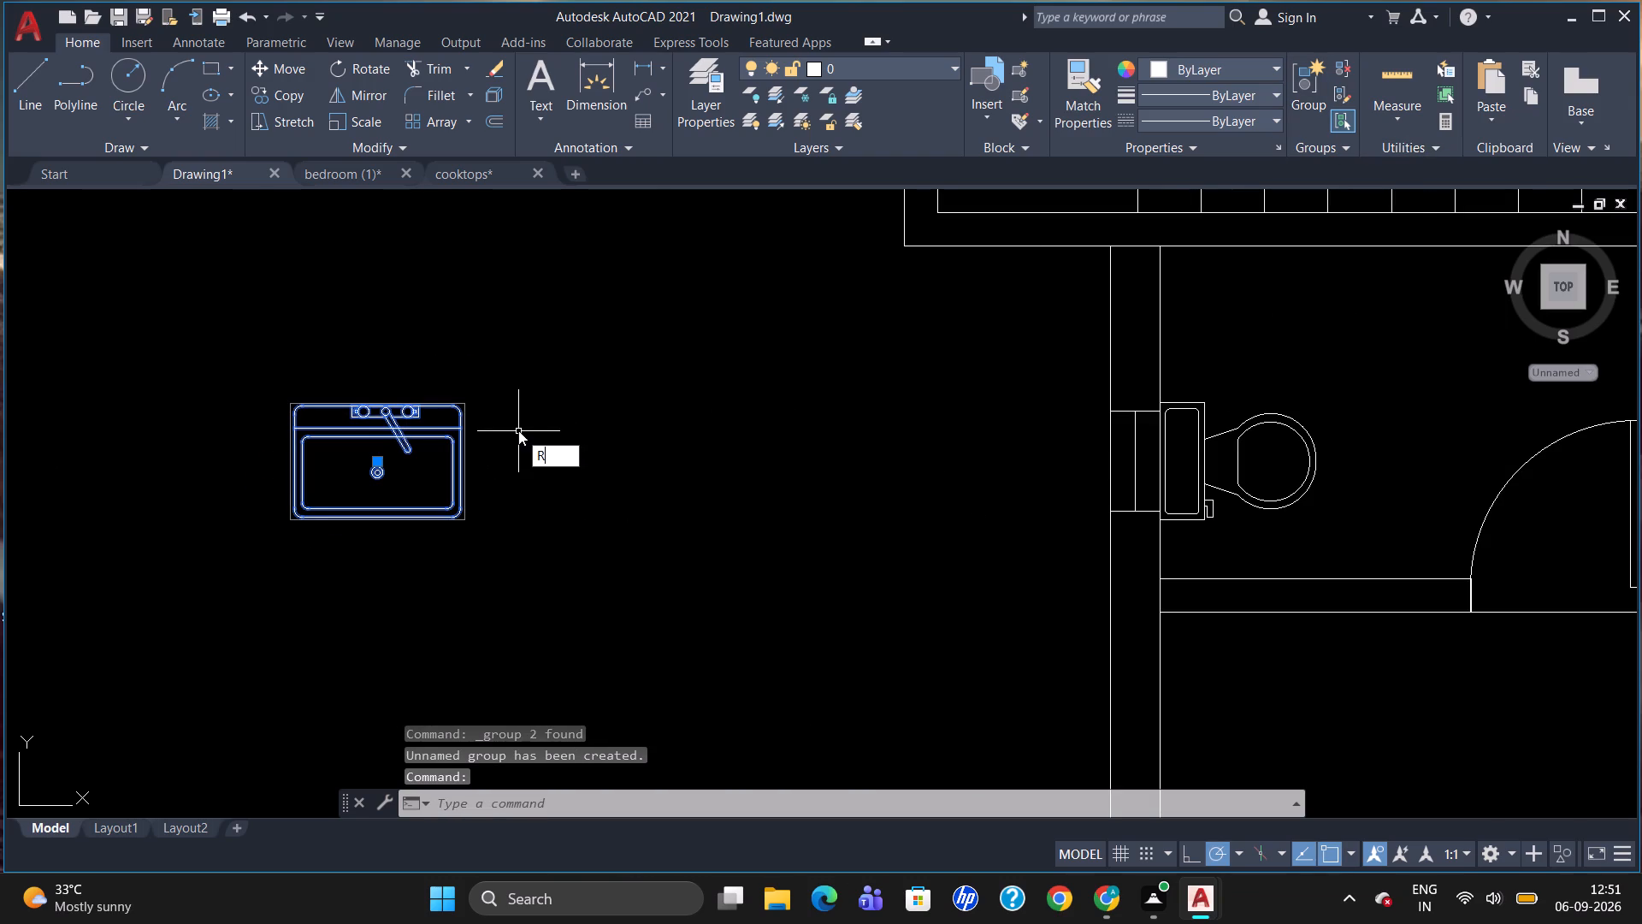
key("o")
key("Return")
left_click(447, 404)
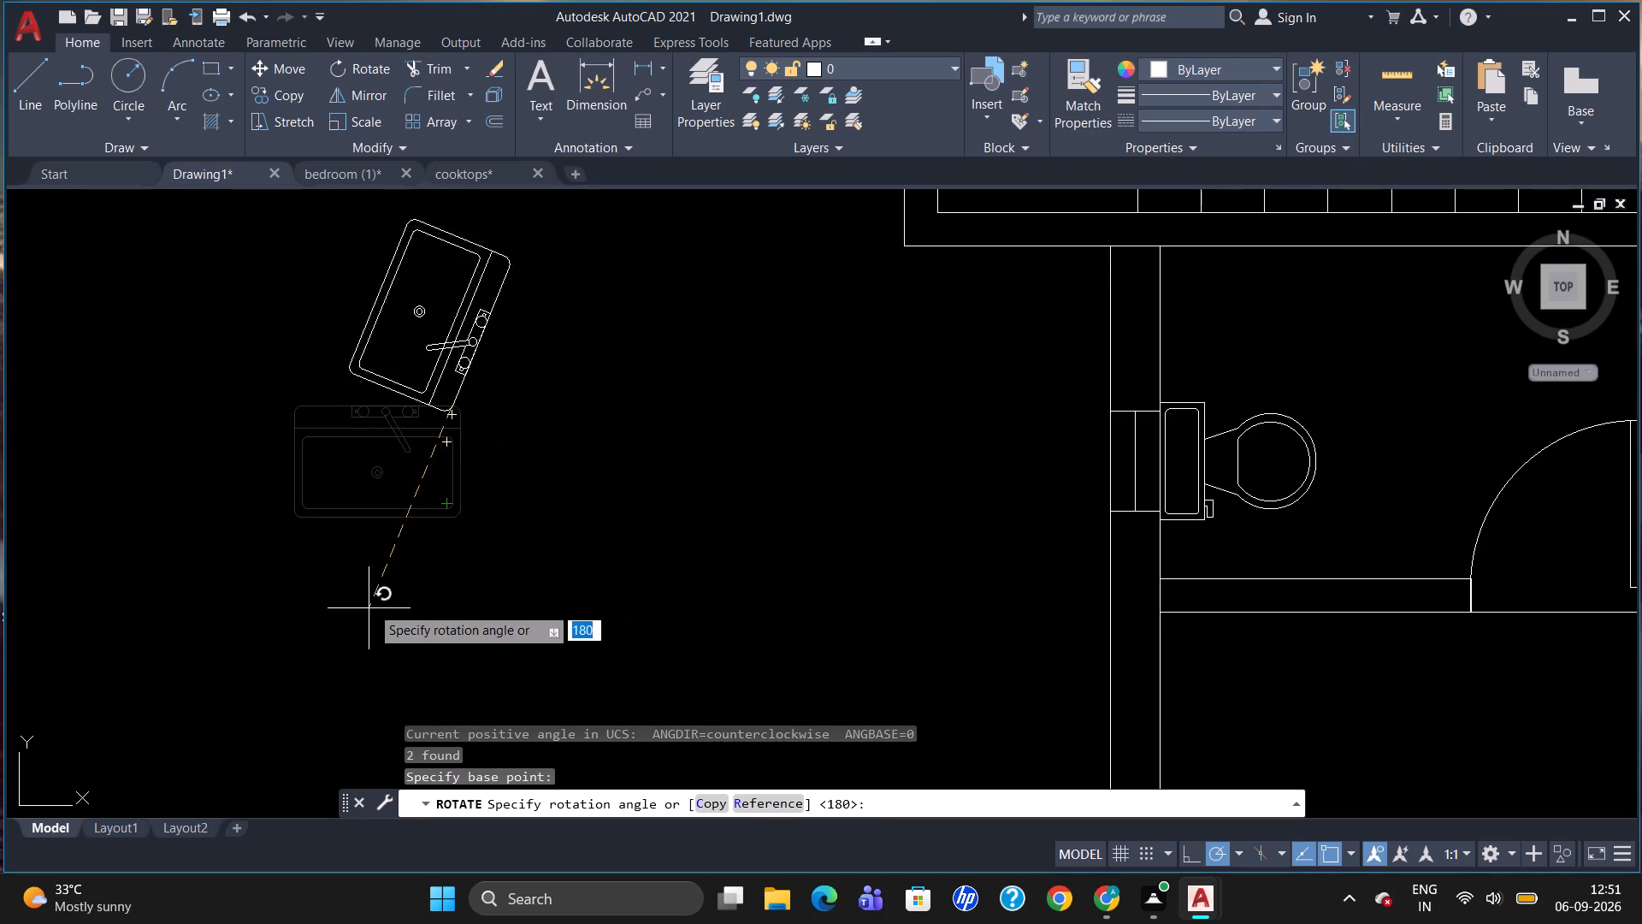
left_click(451, 554)
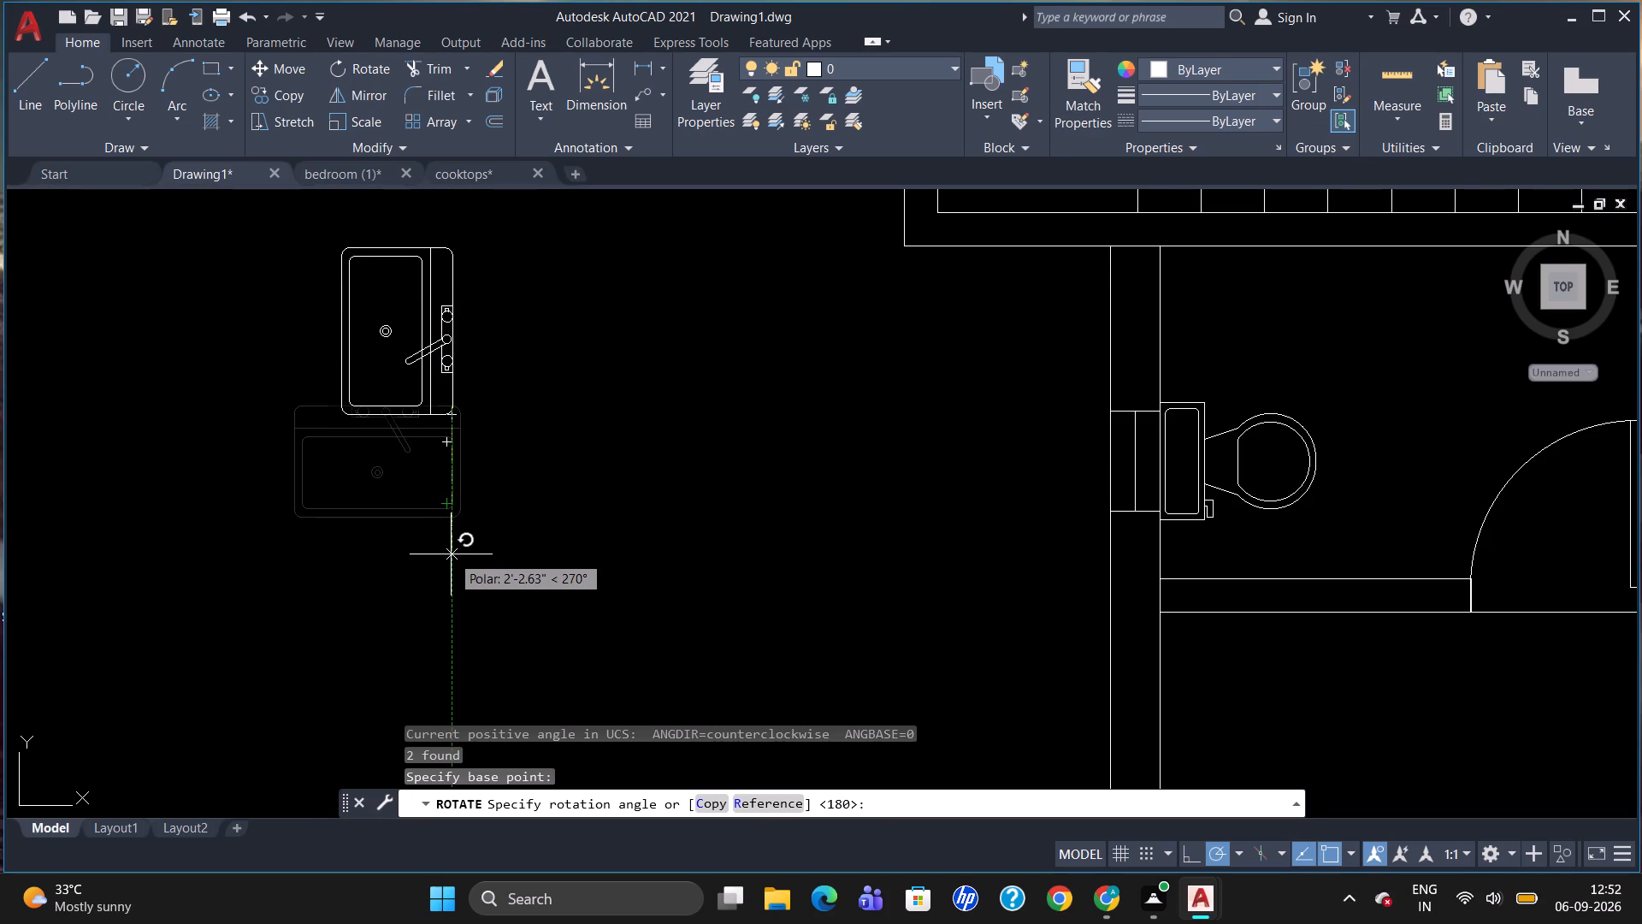
Move the sink and faucet group onto the kitchen counter along the east wall, in front of the window.
left_click(447, 351)
left_click(447, 351)
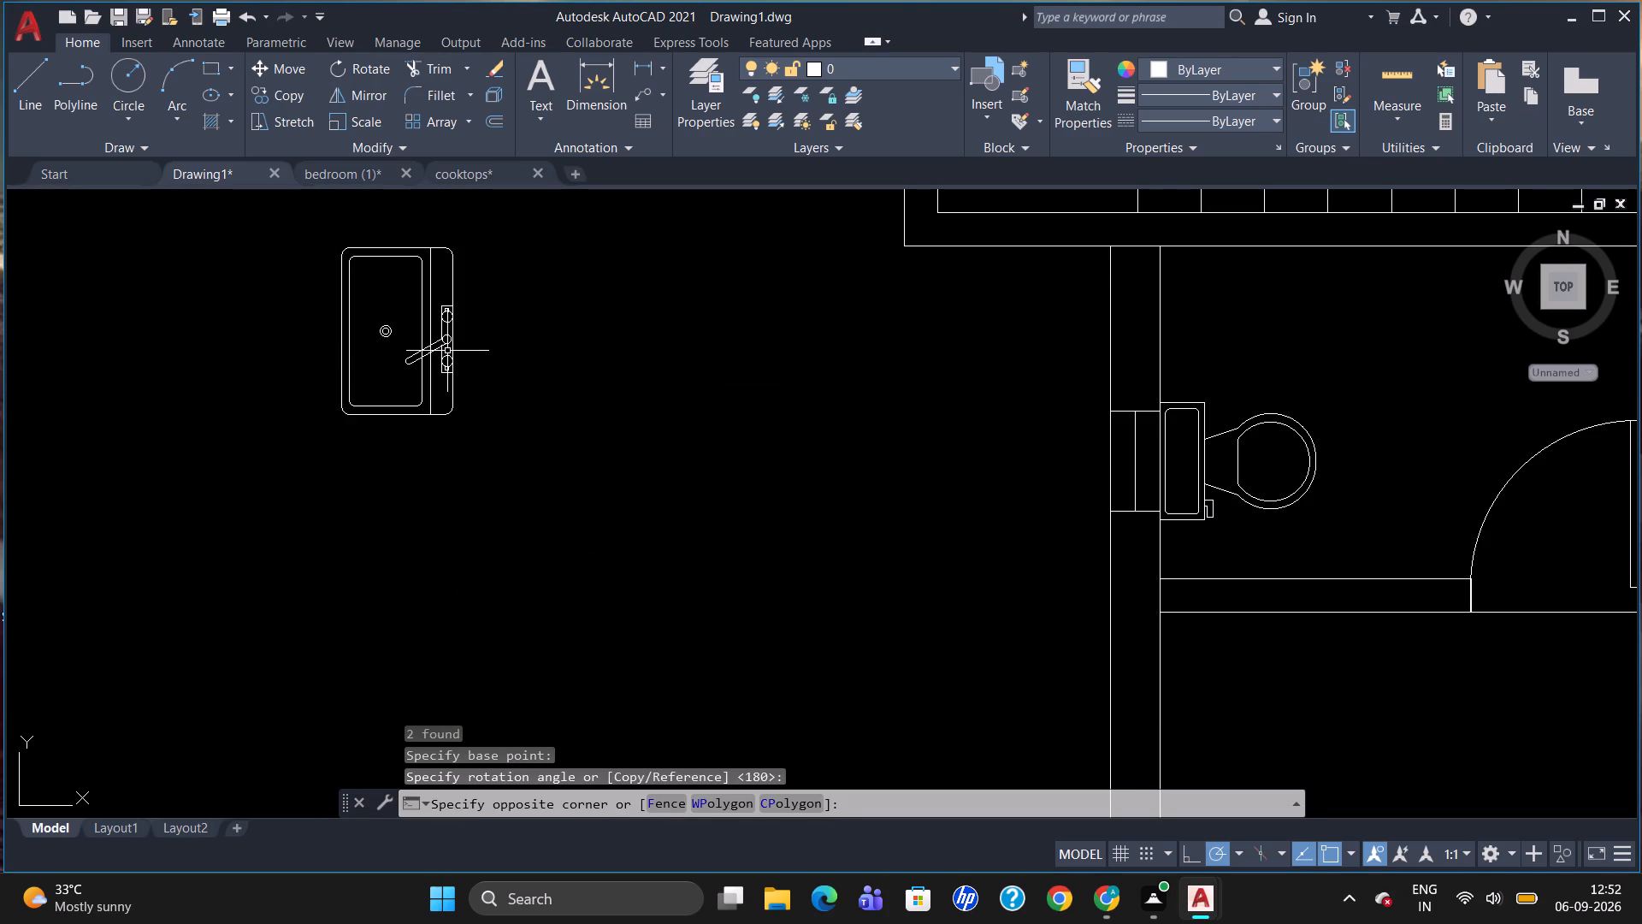
left_click(442, 359)
key("m")
key("Return")
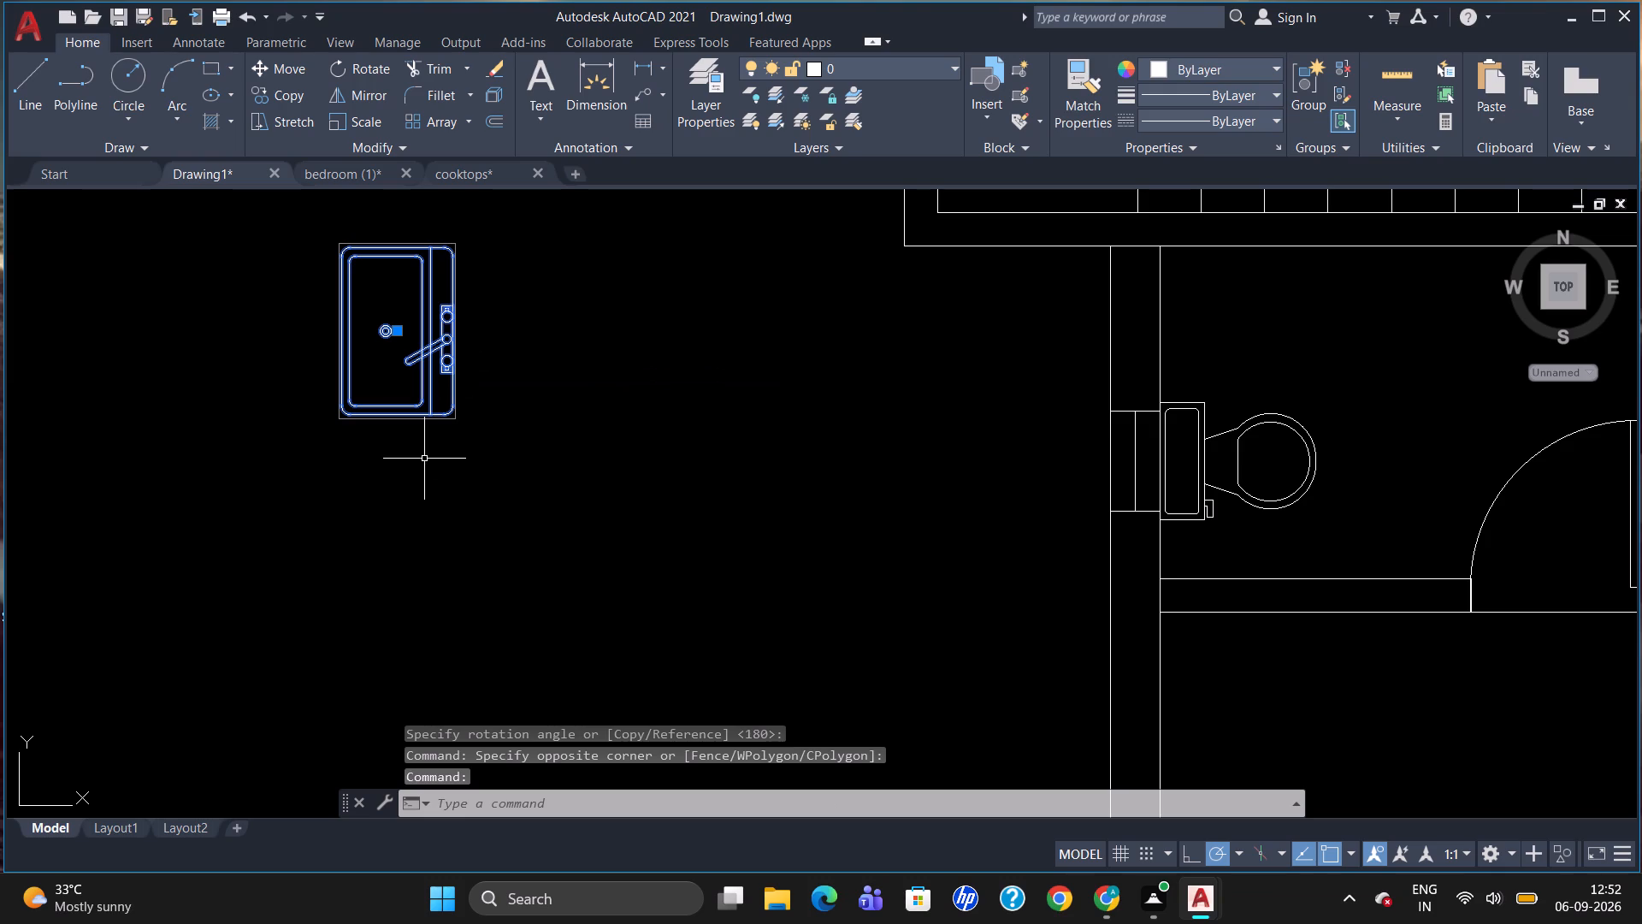
left_click(444, 337)
scroll(672, 398, "down", 2)
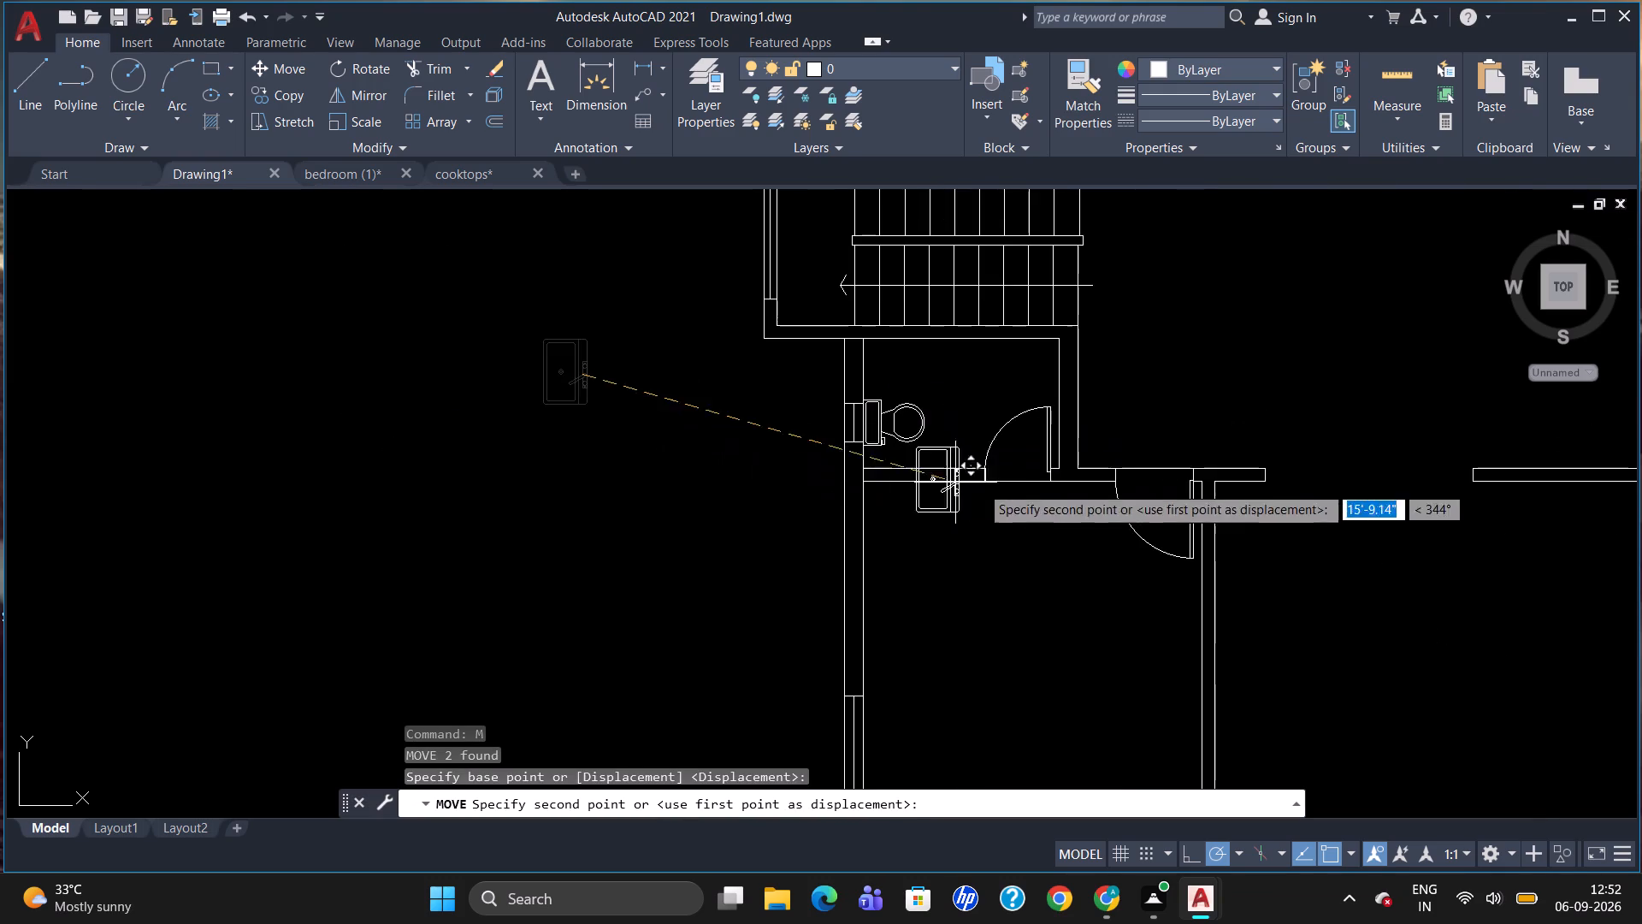
scroll(843, 303, "down", 3)
scroll(1083, 302, "up", 5)
scroll(1092, 364, "down", 4)
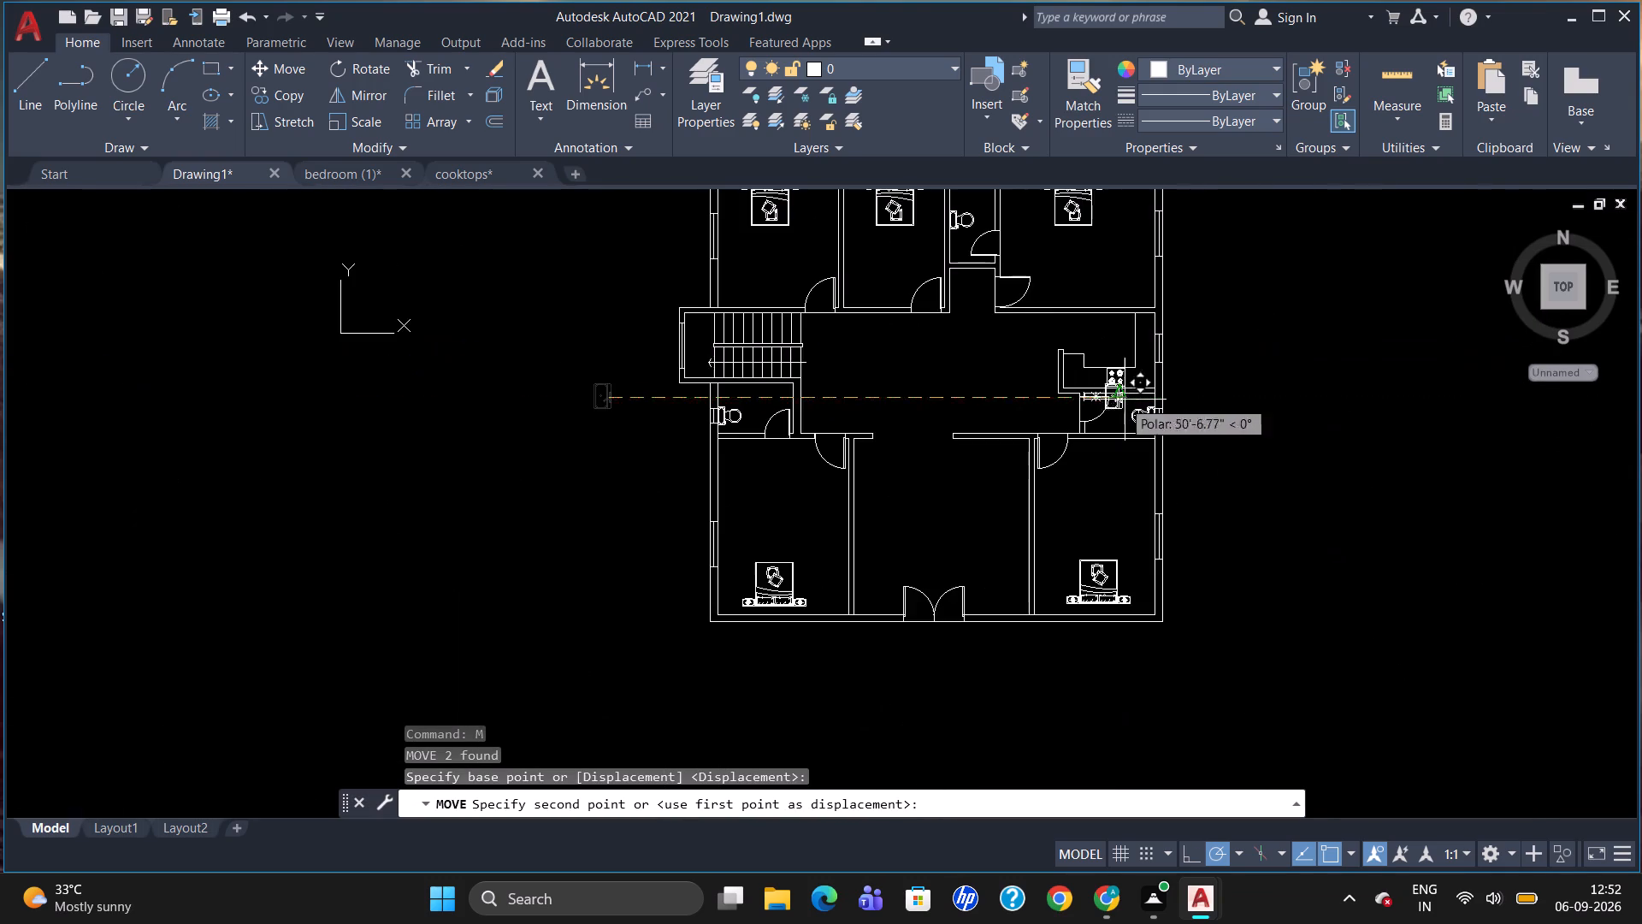
scroll(1166, 380, "up", 5)
scroll(1120, 386, "down", 3)
scroll(1081, 285, "up", 1)
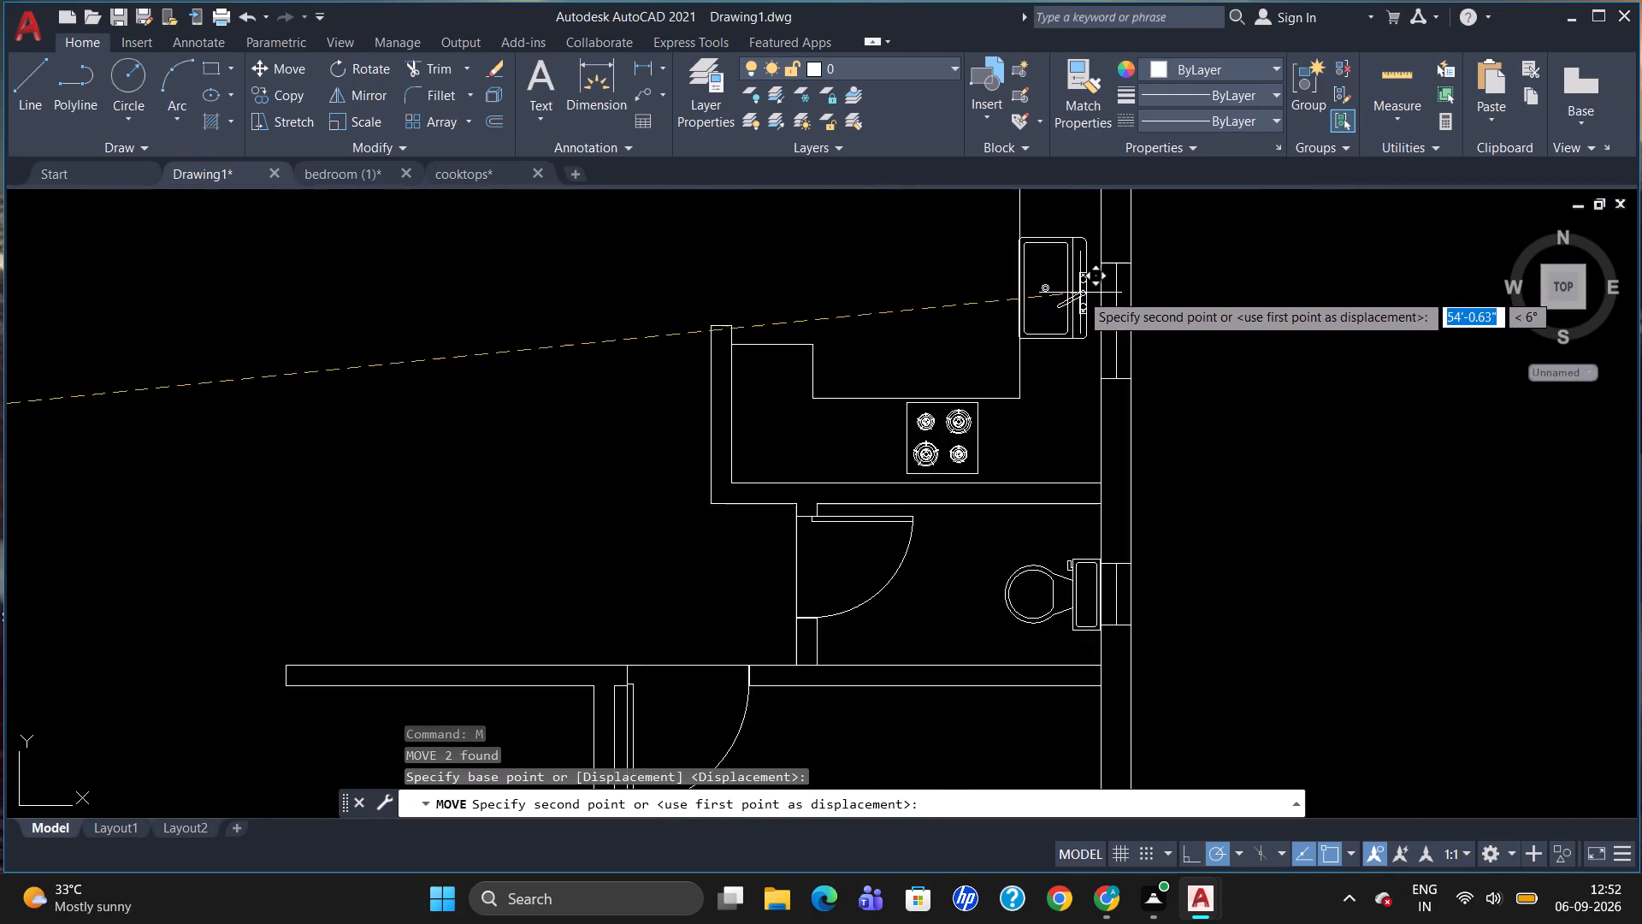
scroll(1080, 294, "up", 2)
scroll(1084, 347, "down", 2)
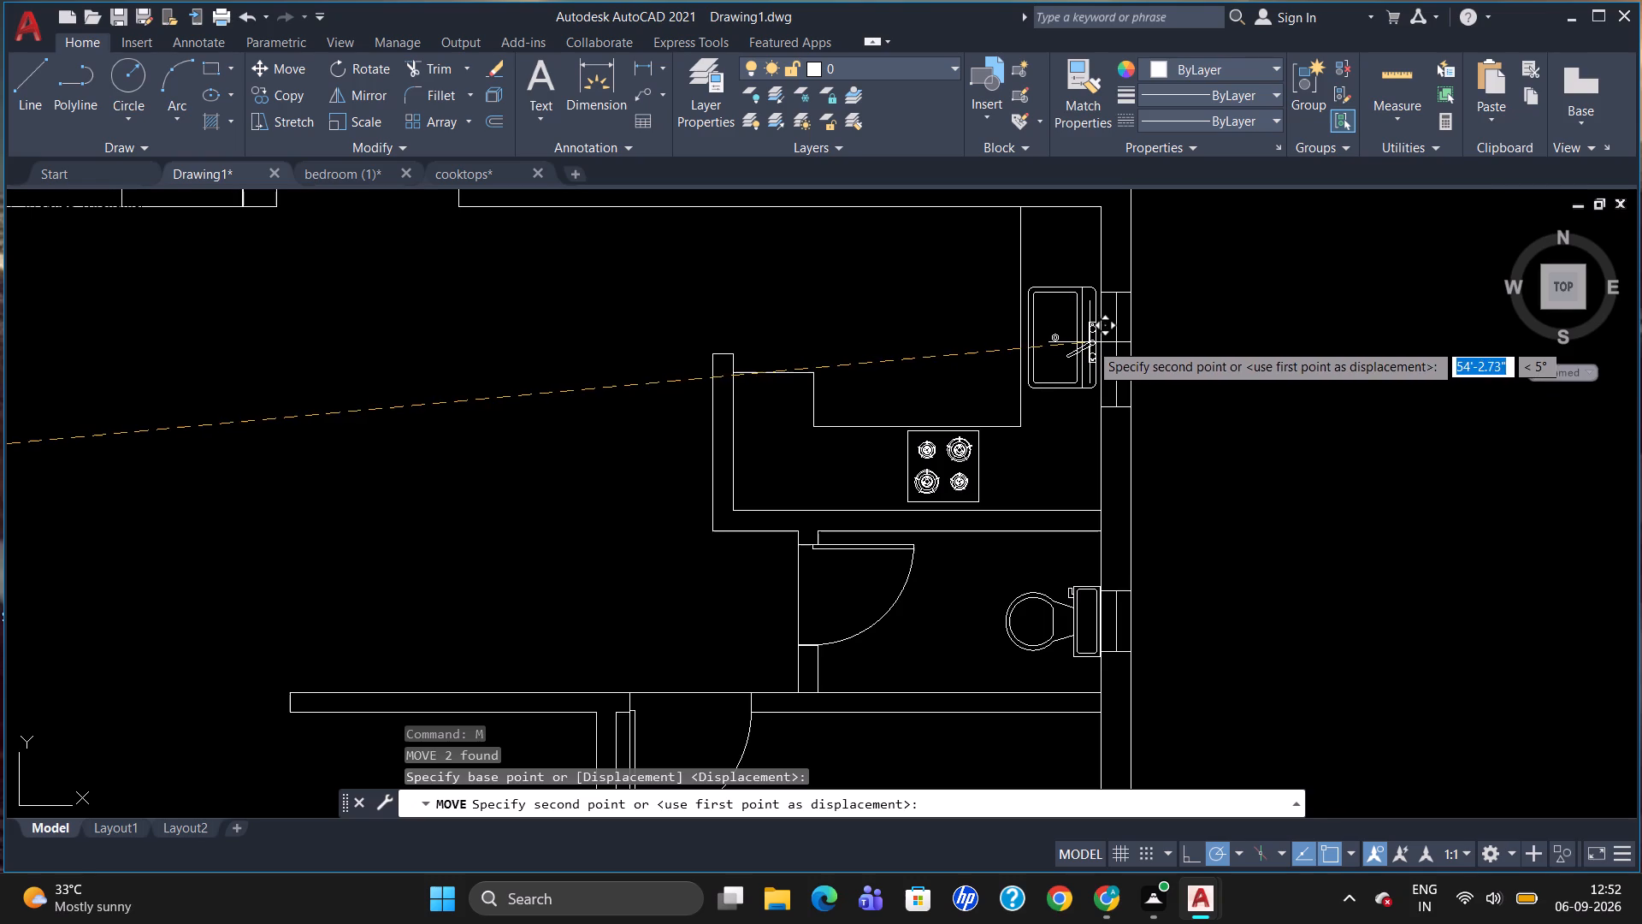
left_click(1090, 342)
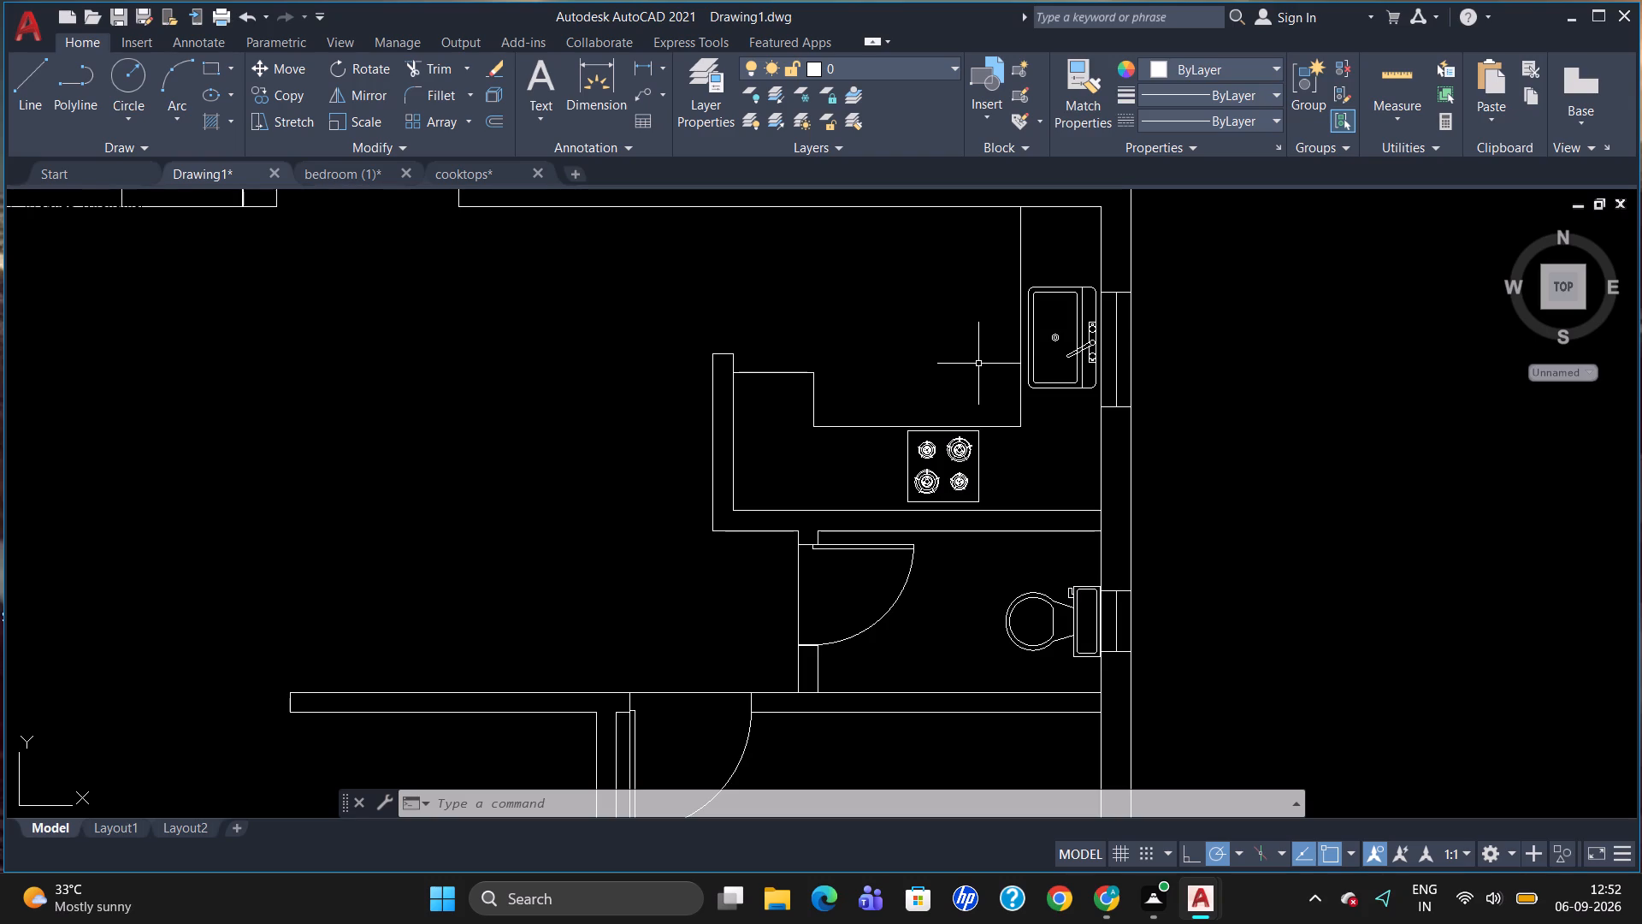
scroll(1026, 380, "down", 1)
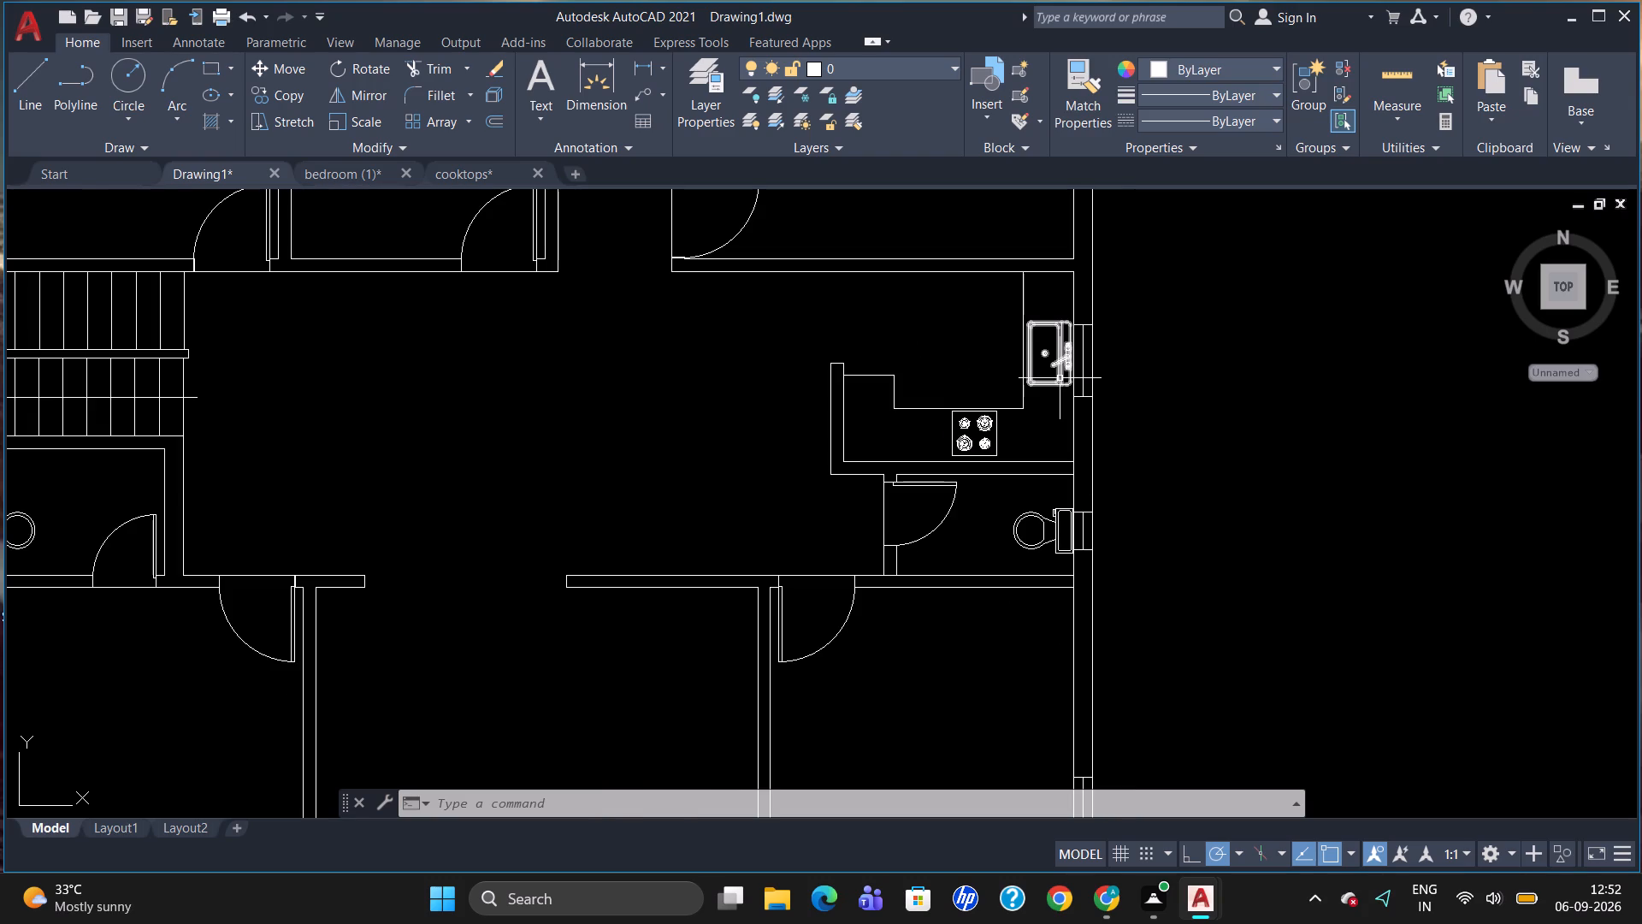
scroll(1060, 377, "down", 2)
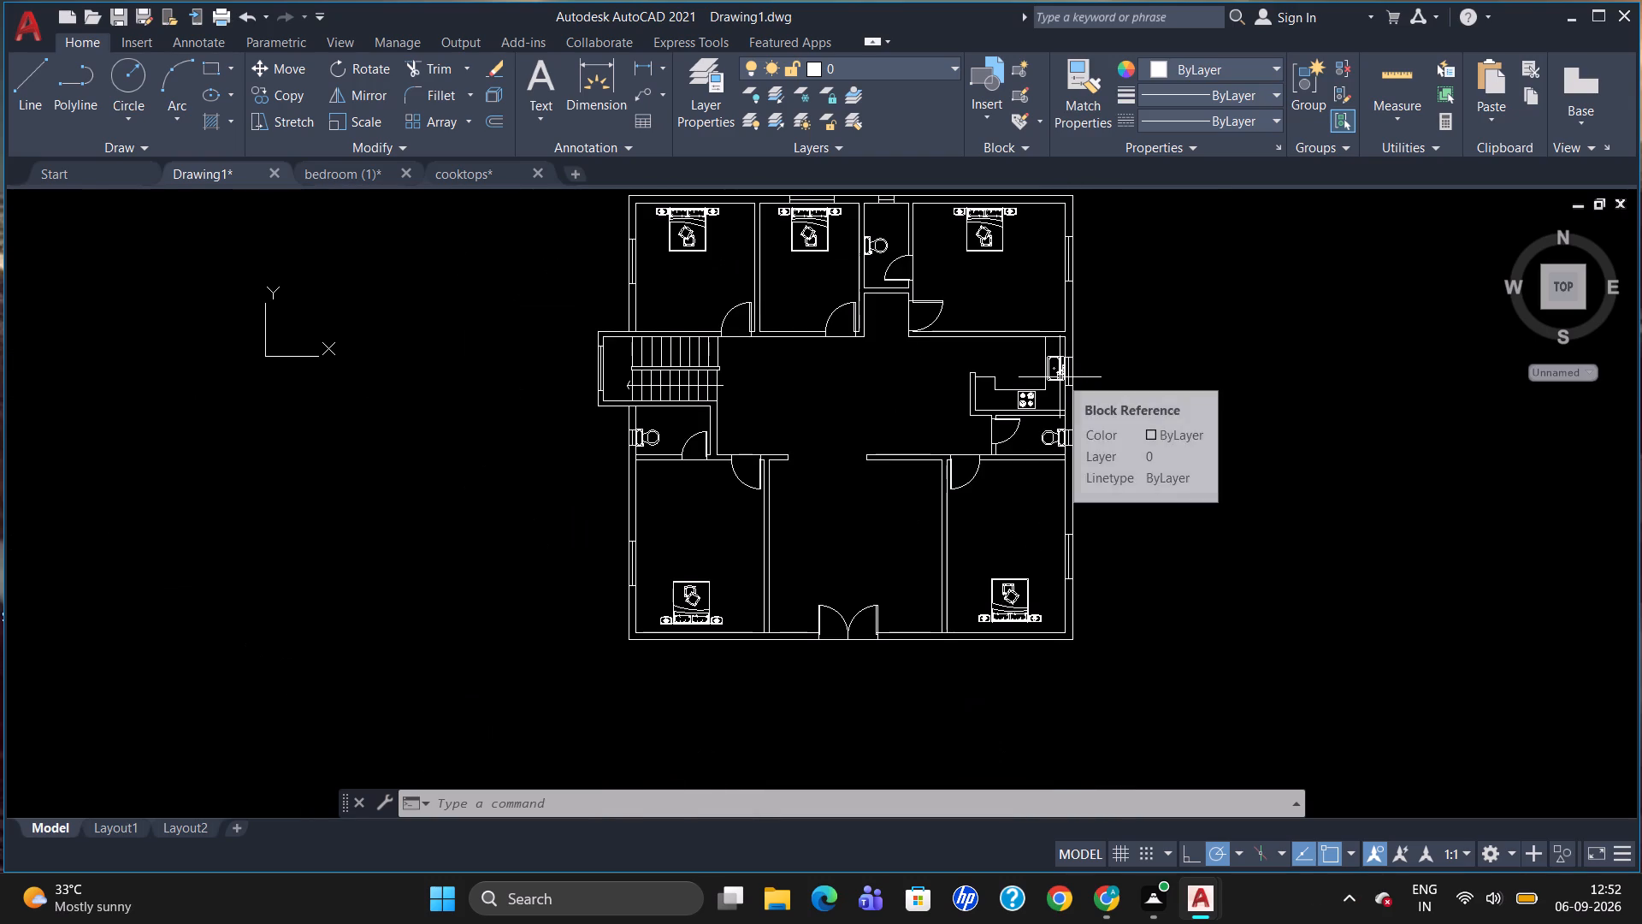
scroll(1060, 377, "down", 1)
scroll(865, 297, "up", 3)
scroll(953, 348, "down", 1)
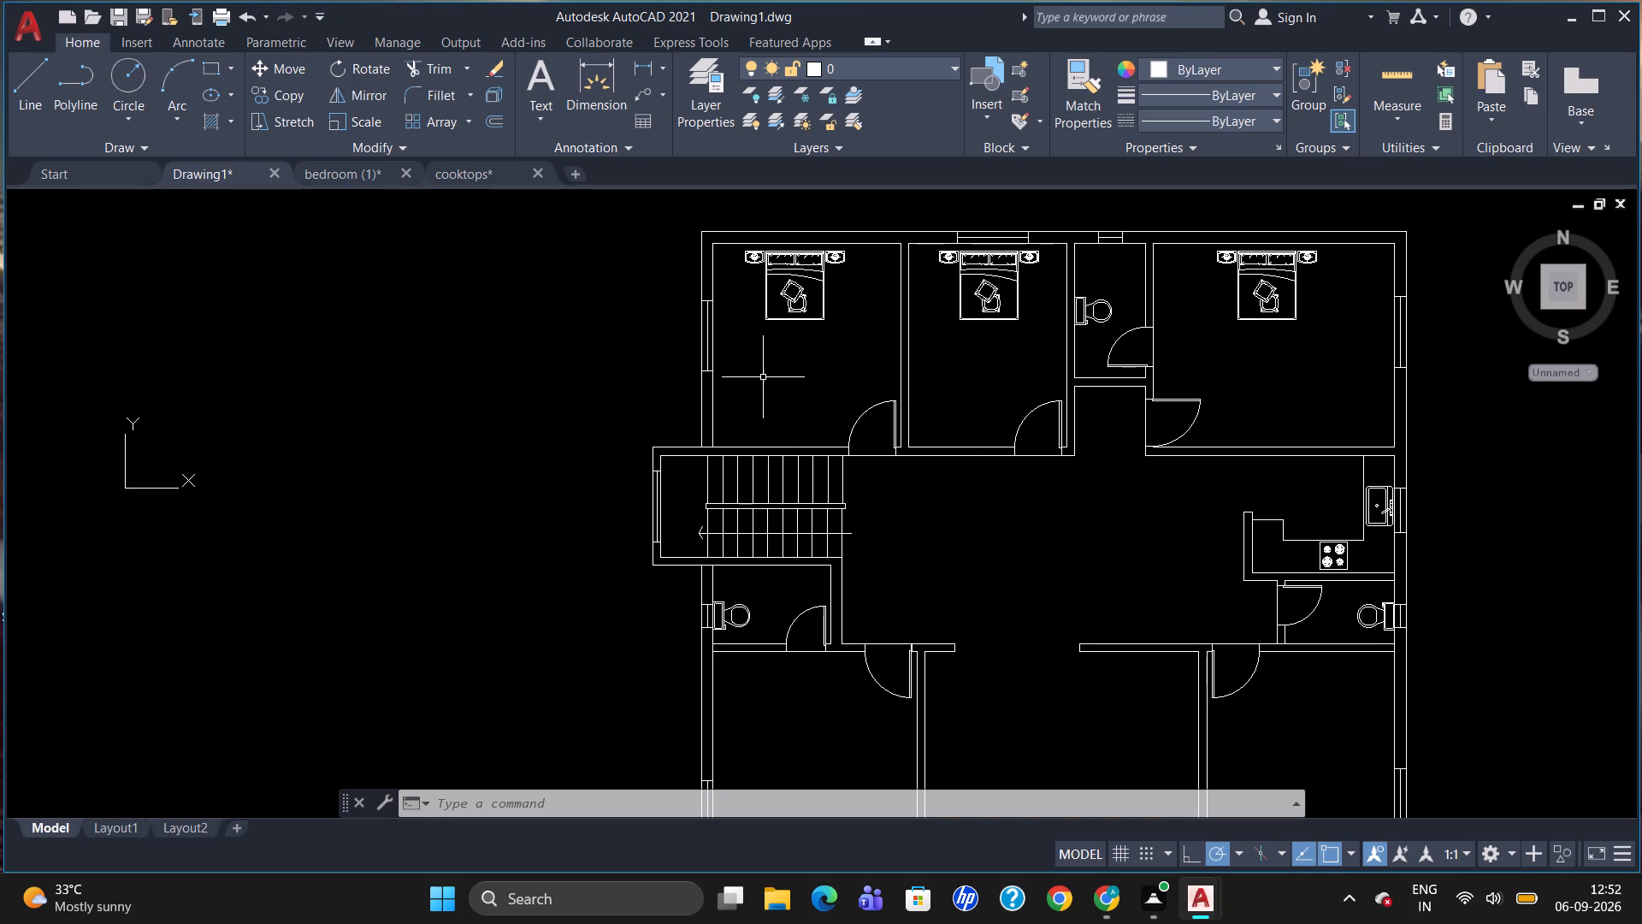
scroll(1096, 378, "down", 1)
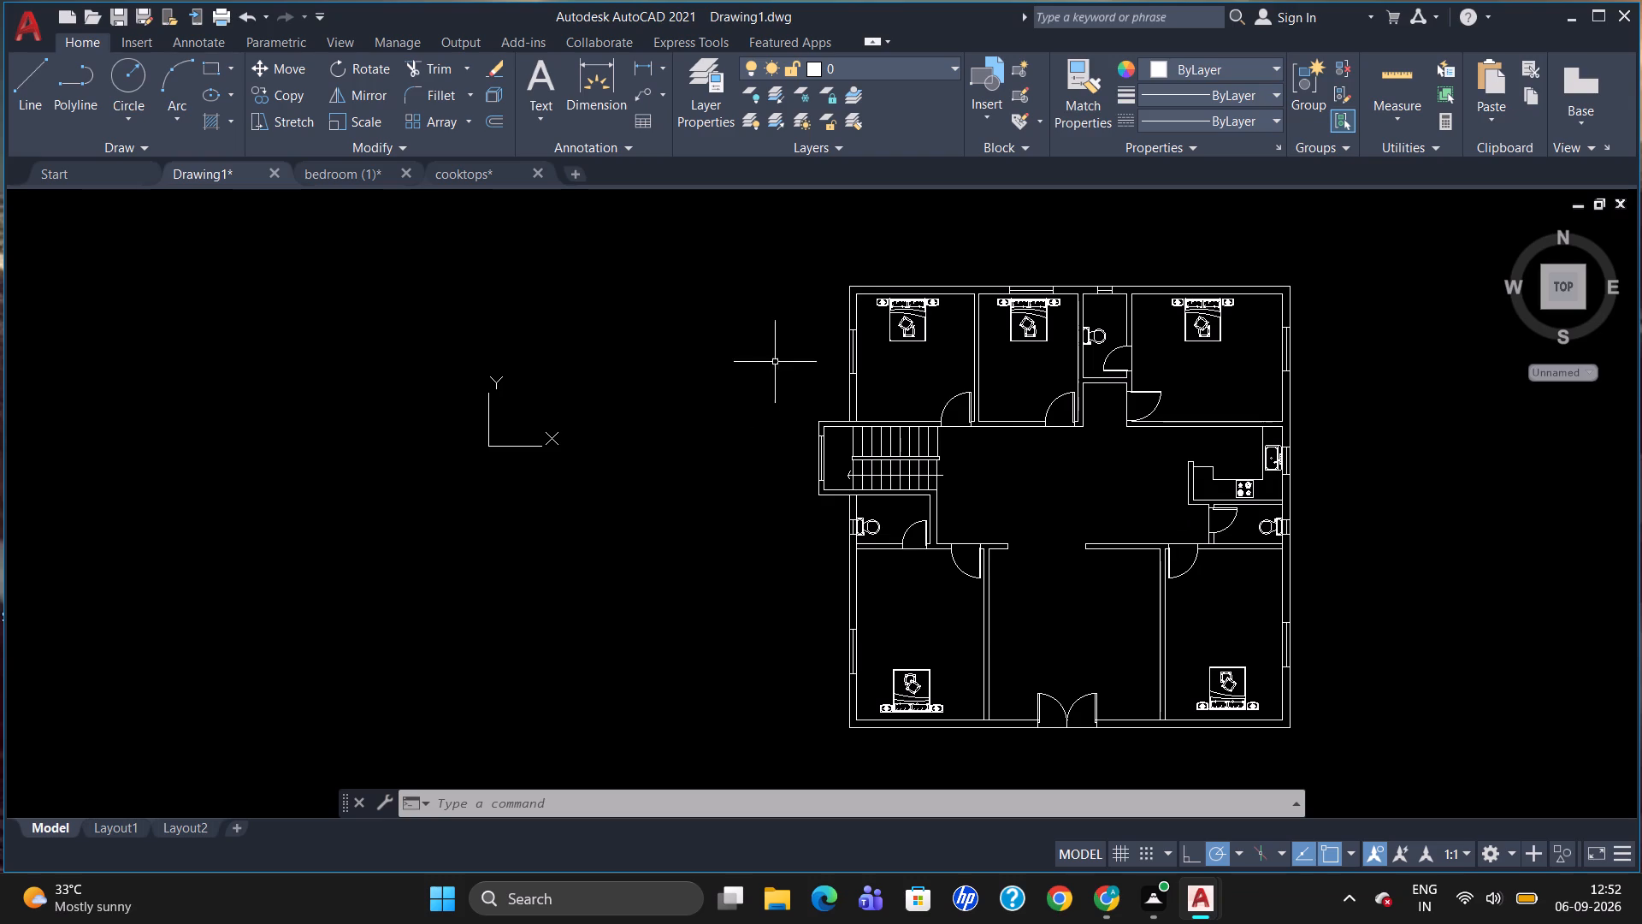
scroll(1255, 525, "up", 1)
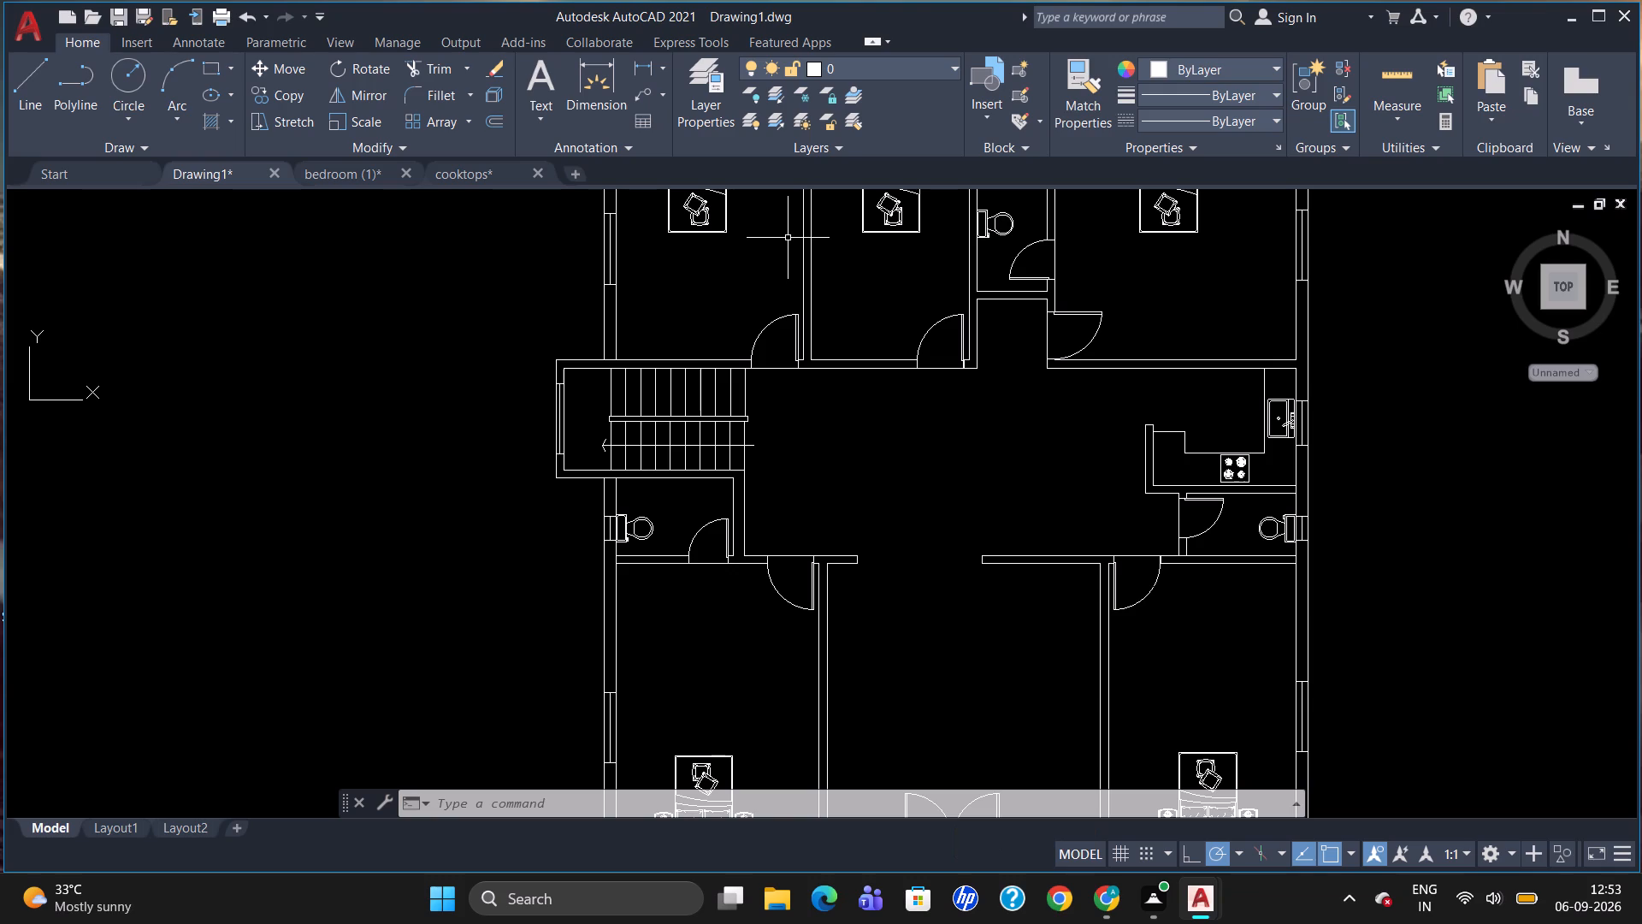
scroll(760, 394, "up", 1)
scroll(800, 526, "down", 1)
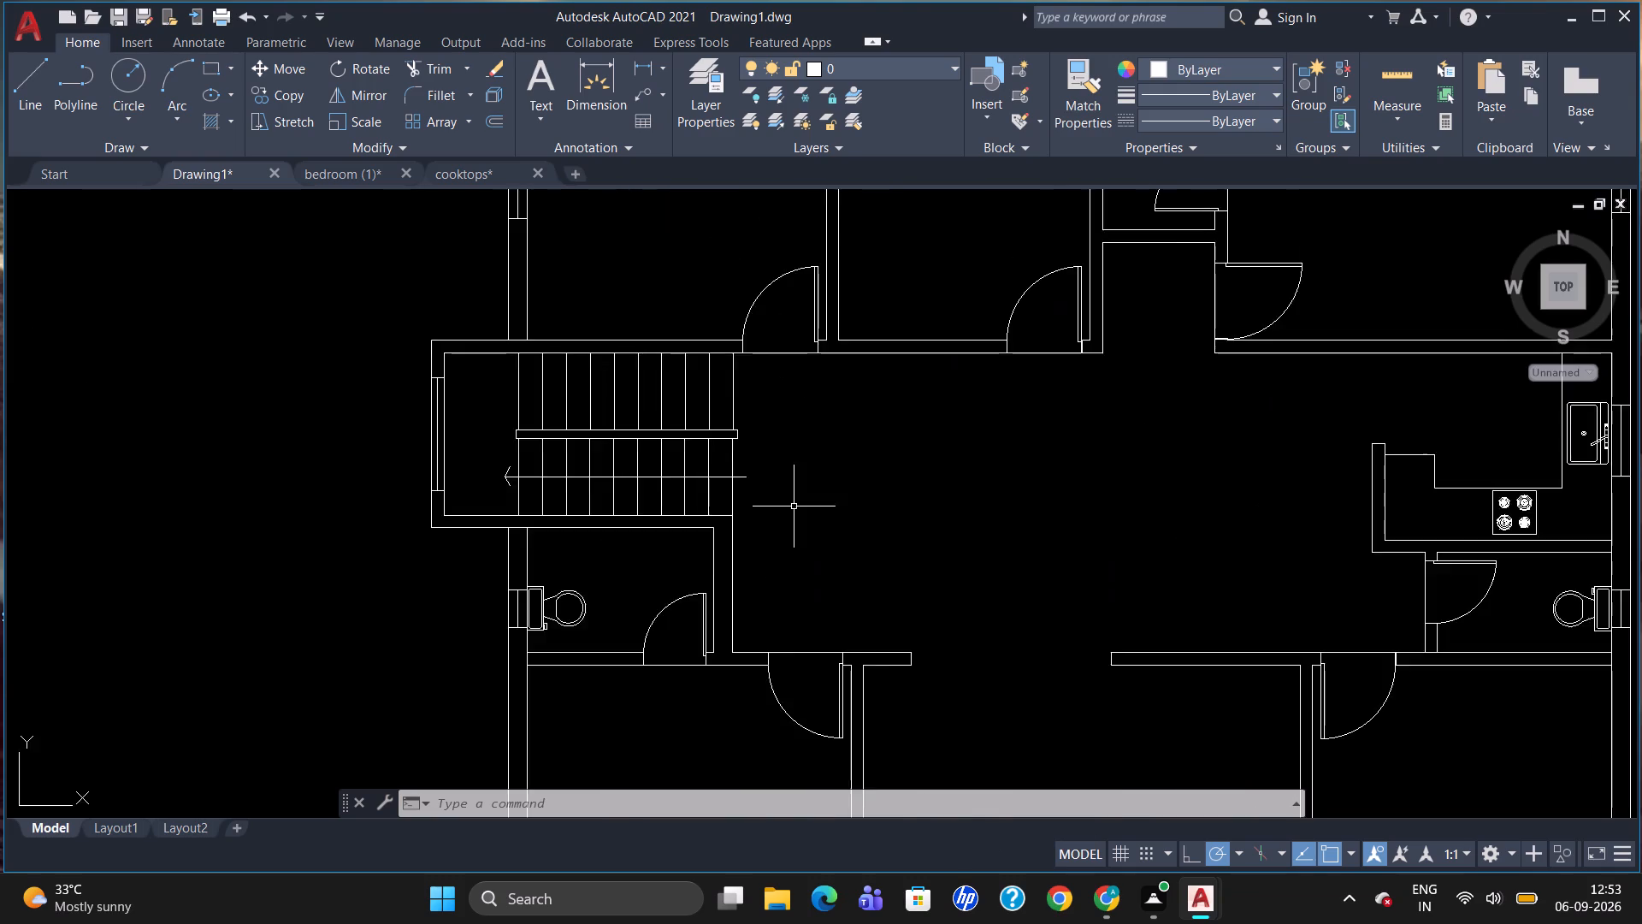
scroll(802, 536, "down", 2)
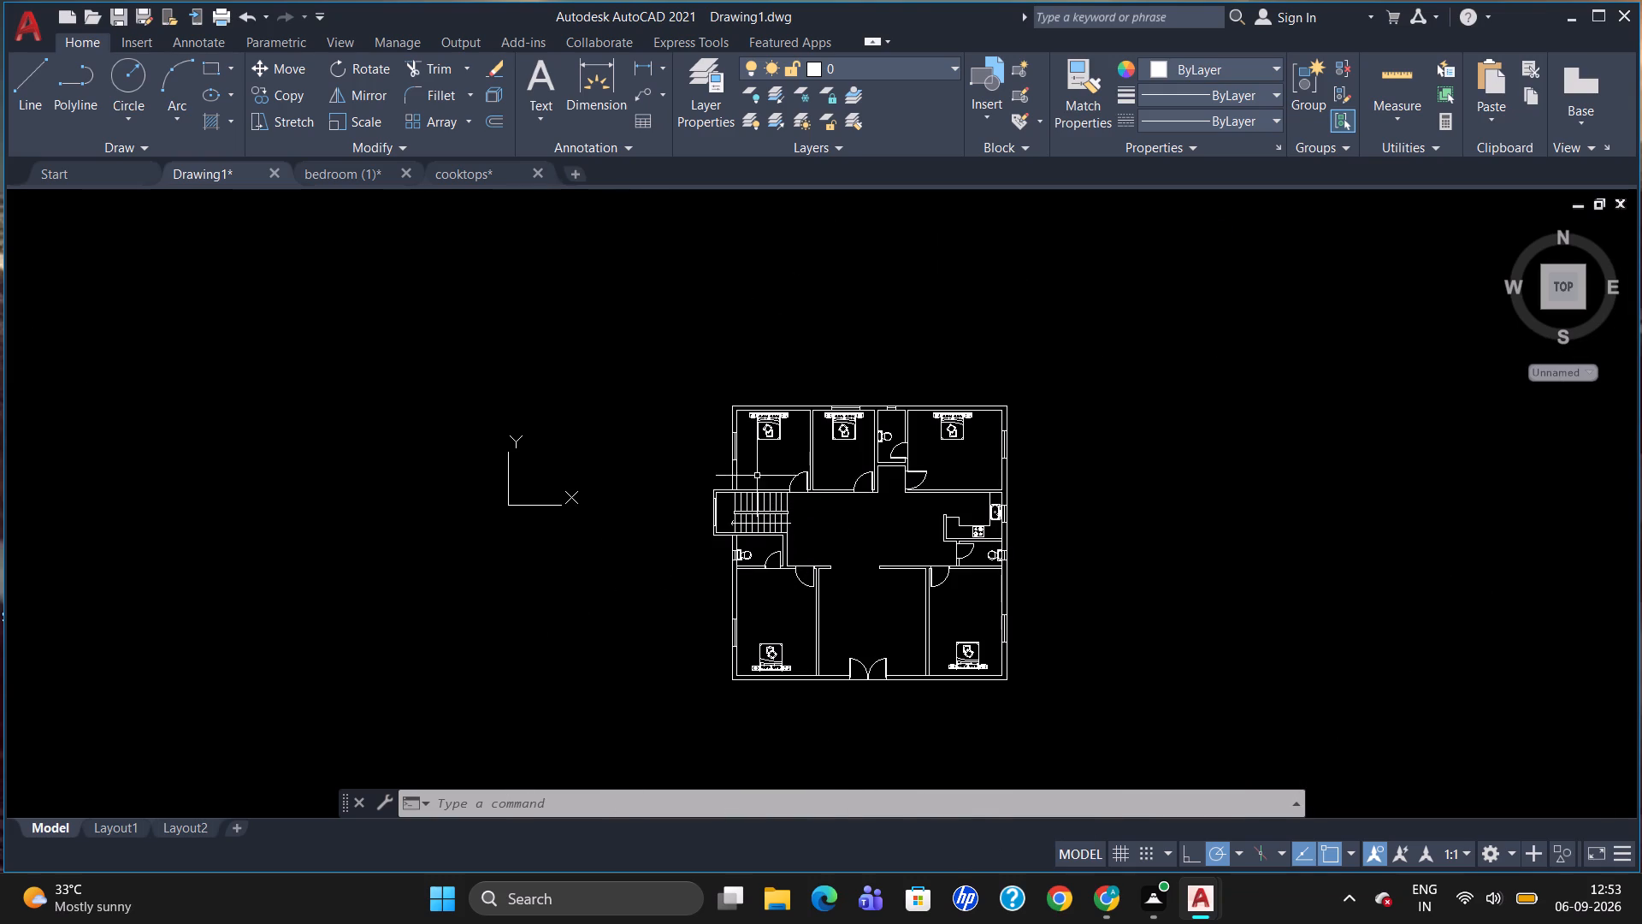
Add a 5" high multiline label reading "BEDROM1" and "12'0" X 13'0"" below the bed in the northwest bedroom.
scroll(816, 538, "up", 3)
scroll(895, 572, "down", 3)
scroll(782, 541, "up", 3)
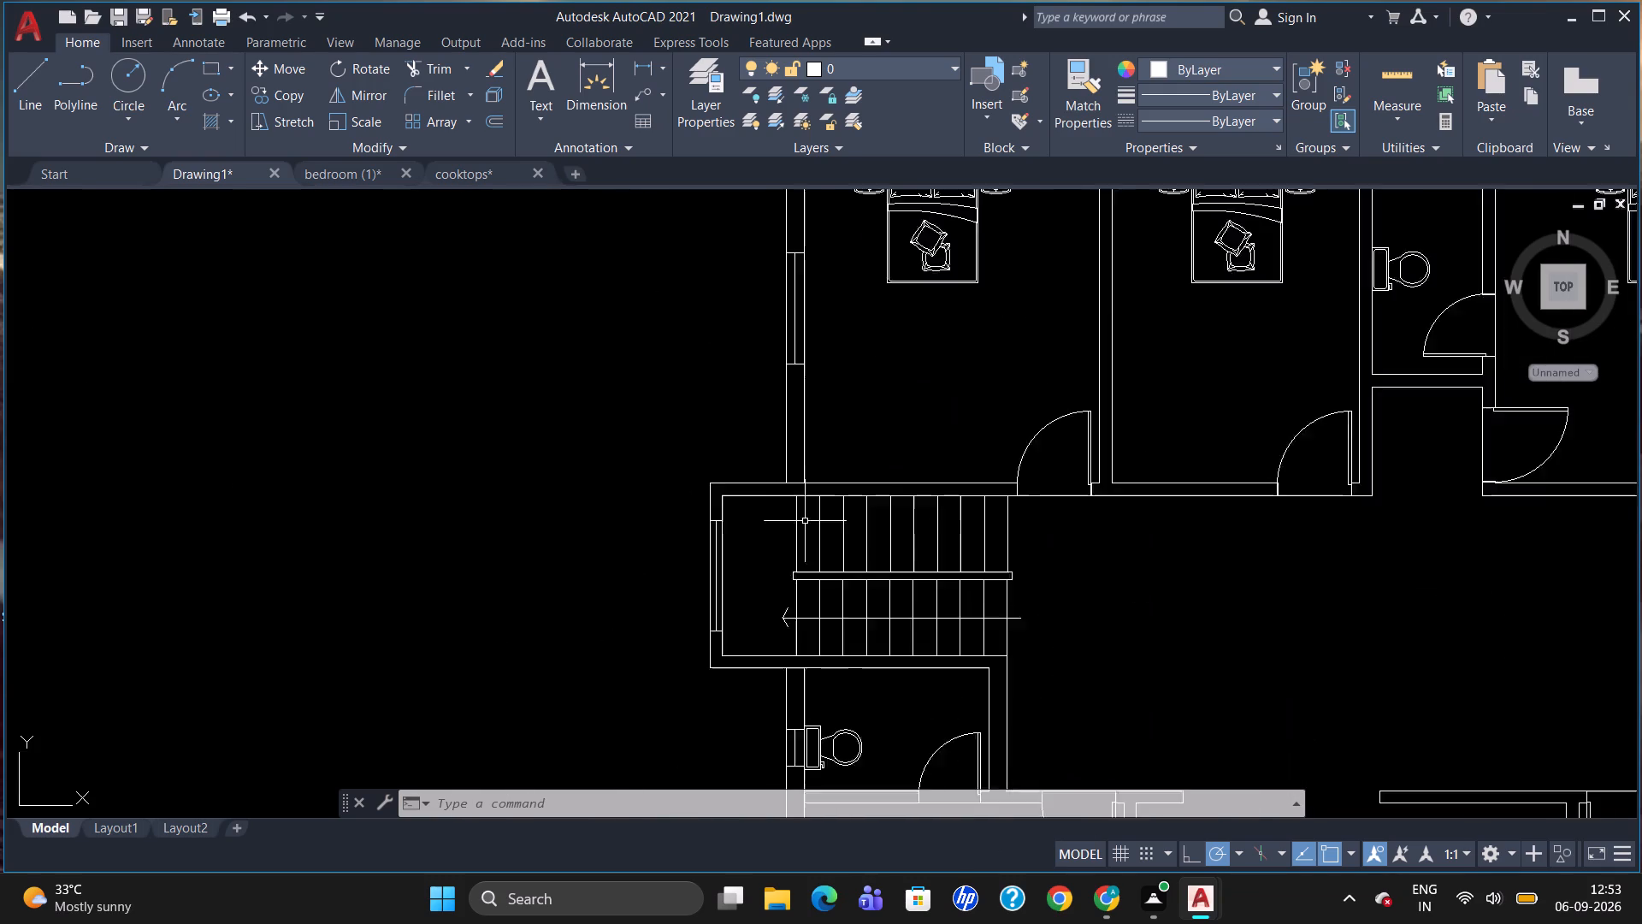
scroll(837, 500, "up", 1)
scroll(965, 431, "down", 1)
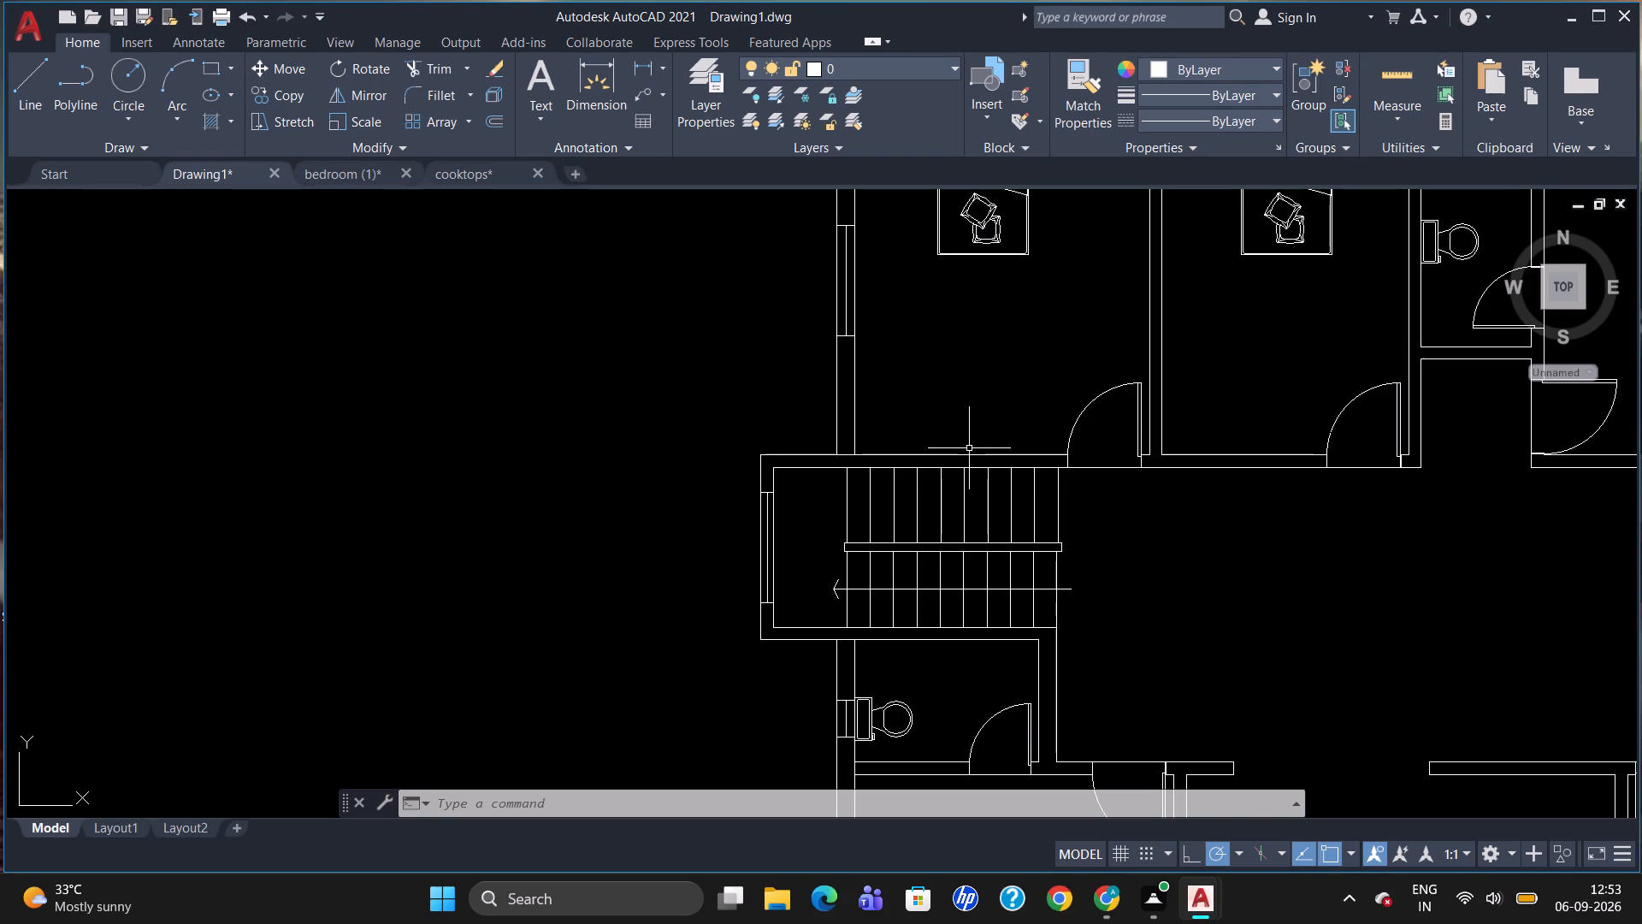
key("t")
key("Return")
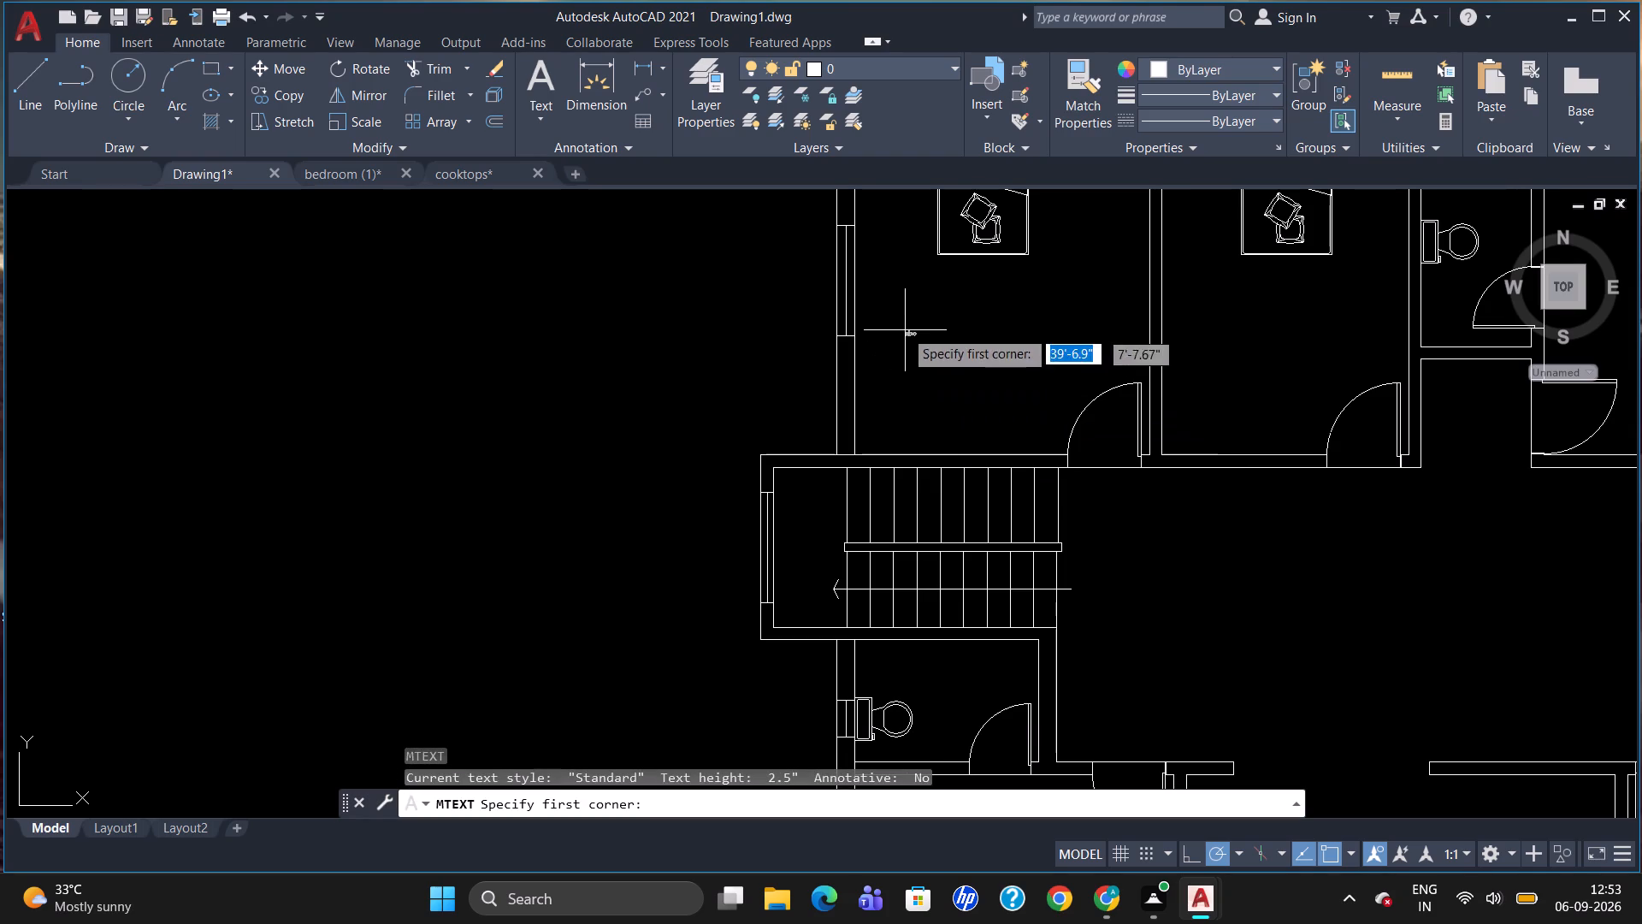
left_click_drag(889, 305, 911, 351)
left_click(1096, 373)
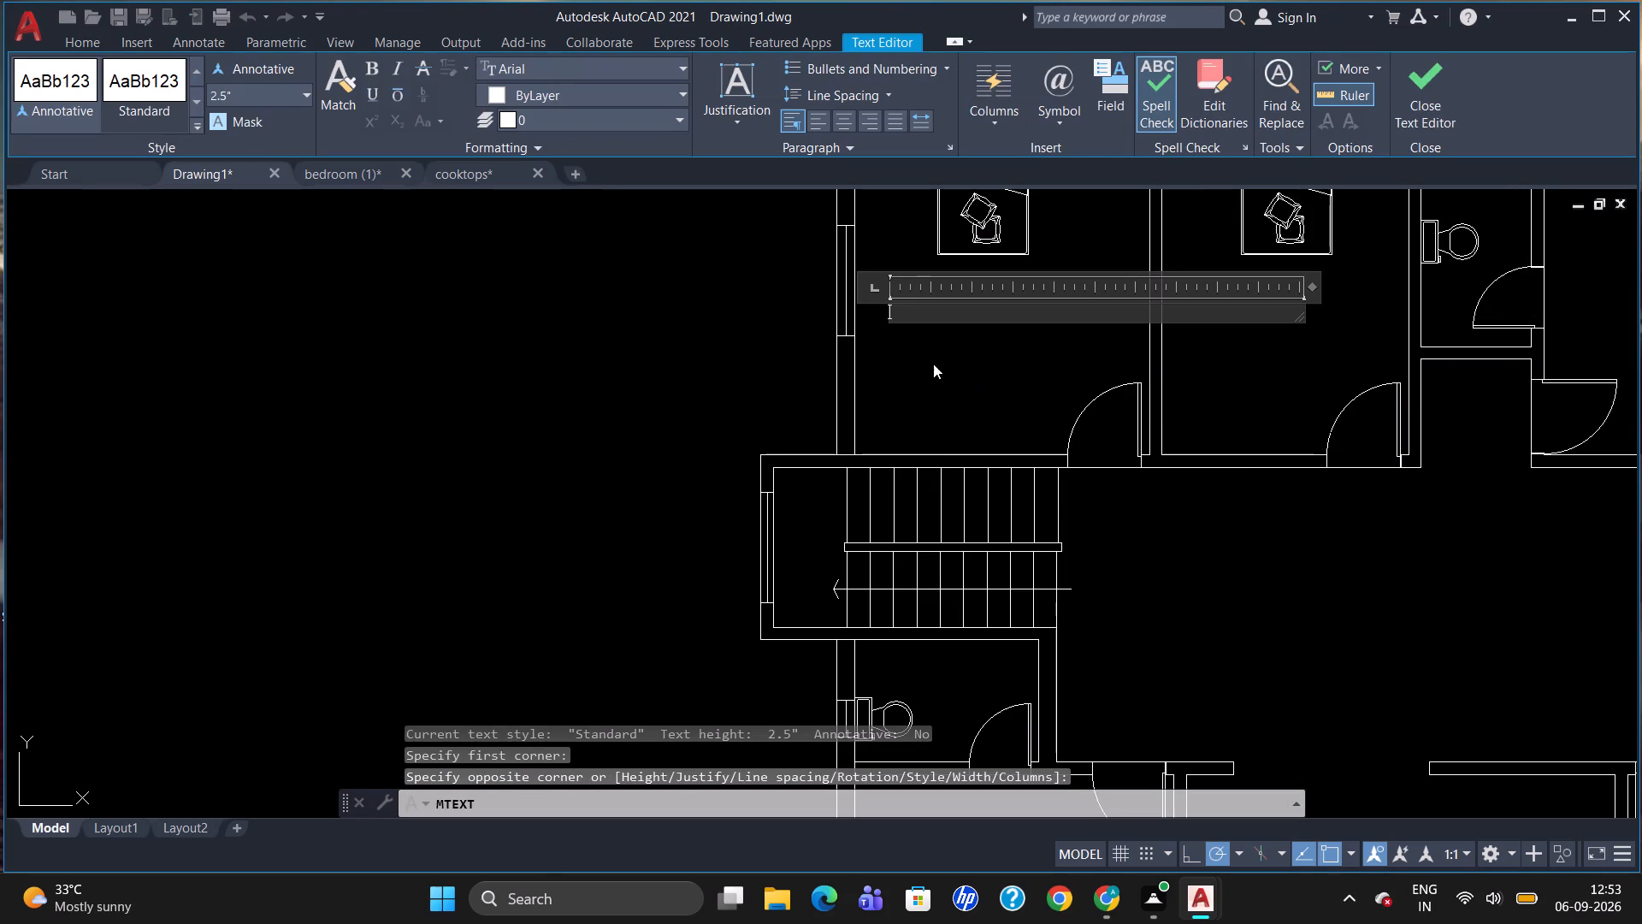
left_click(259, 90)
key("BackSpace")
key("5")
key("Return")
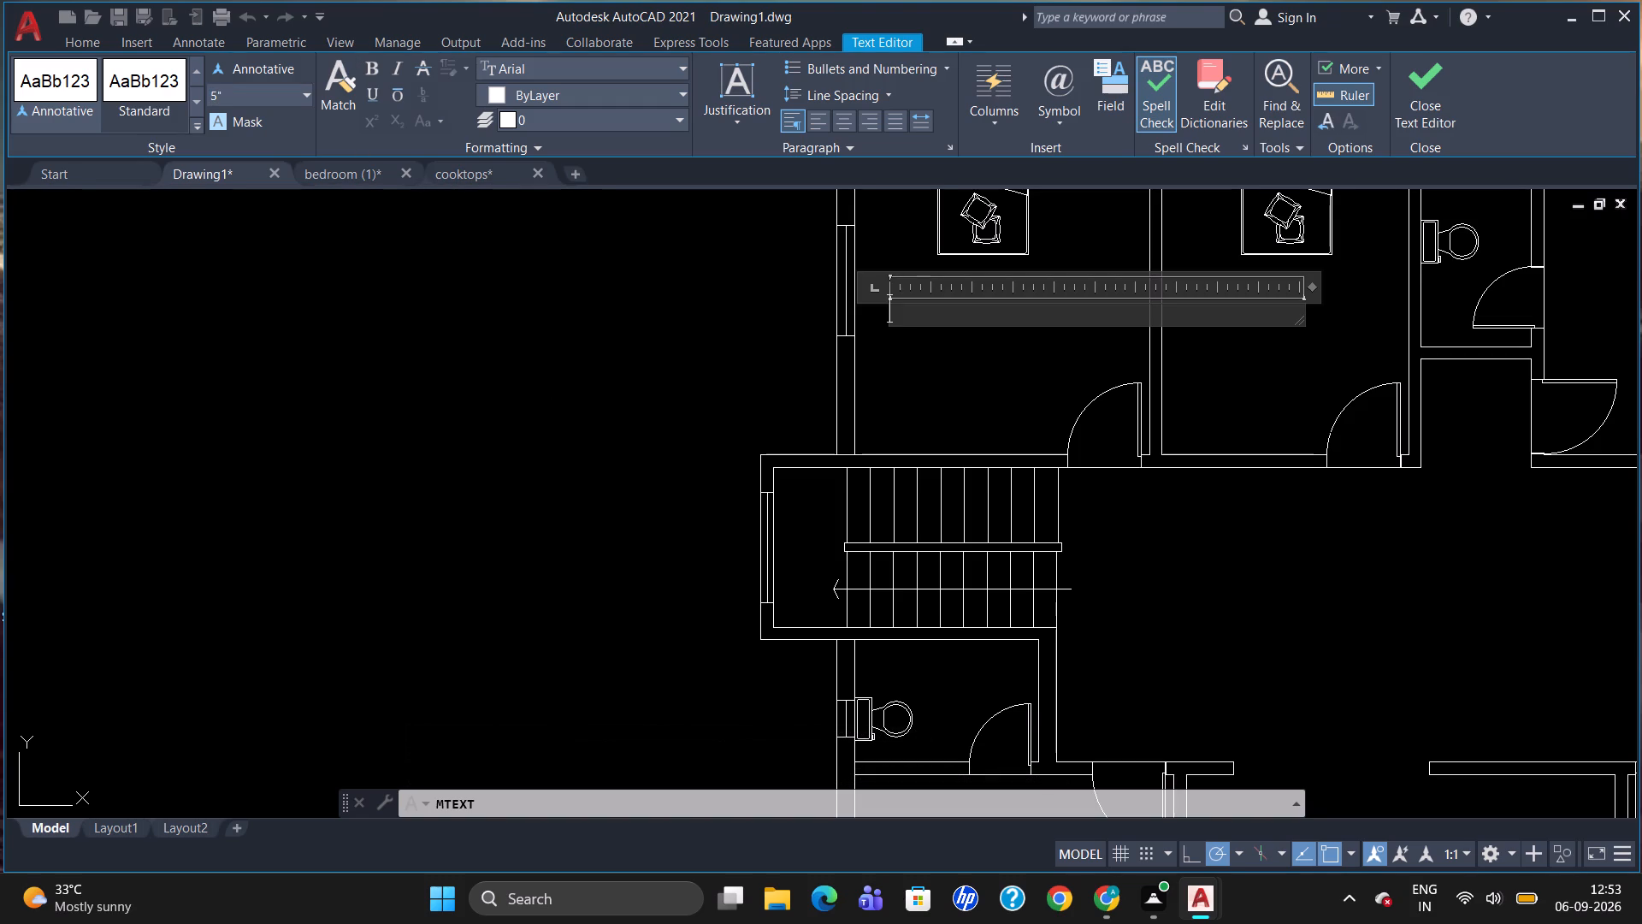
type("BE")
type("DROM1")
key("Return")
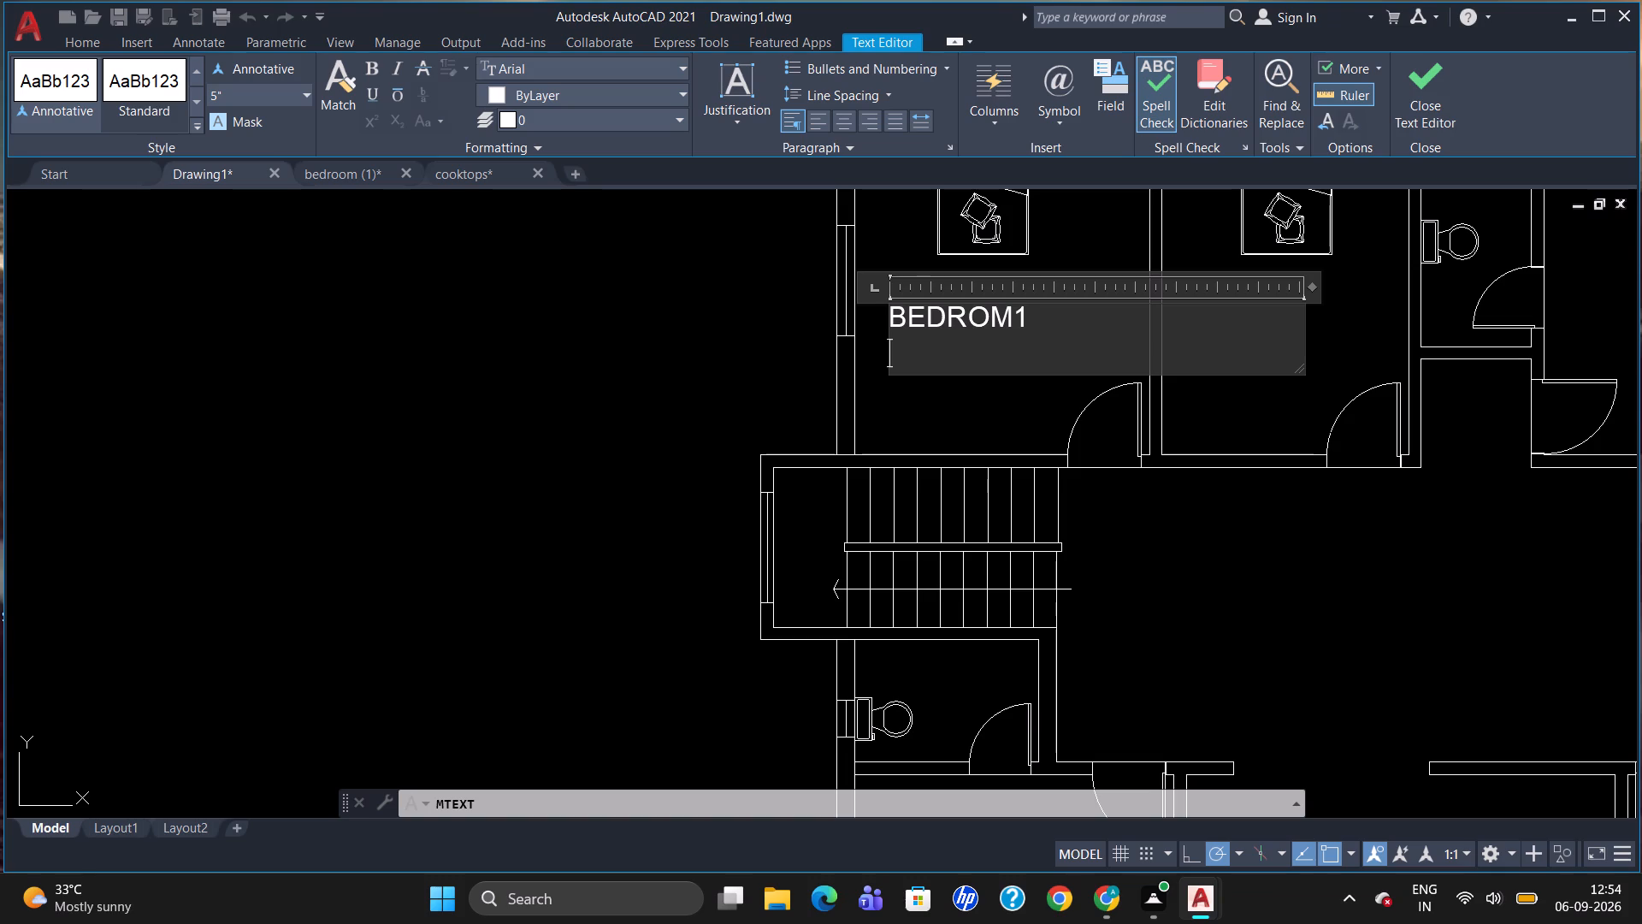
type("12'0")
type("\" X 13'0\"")
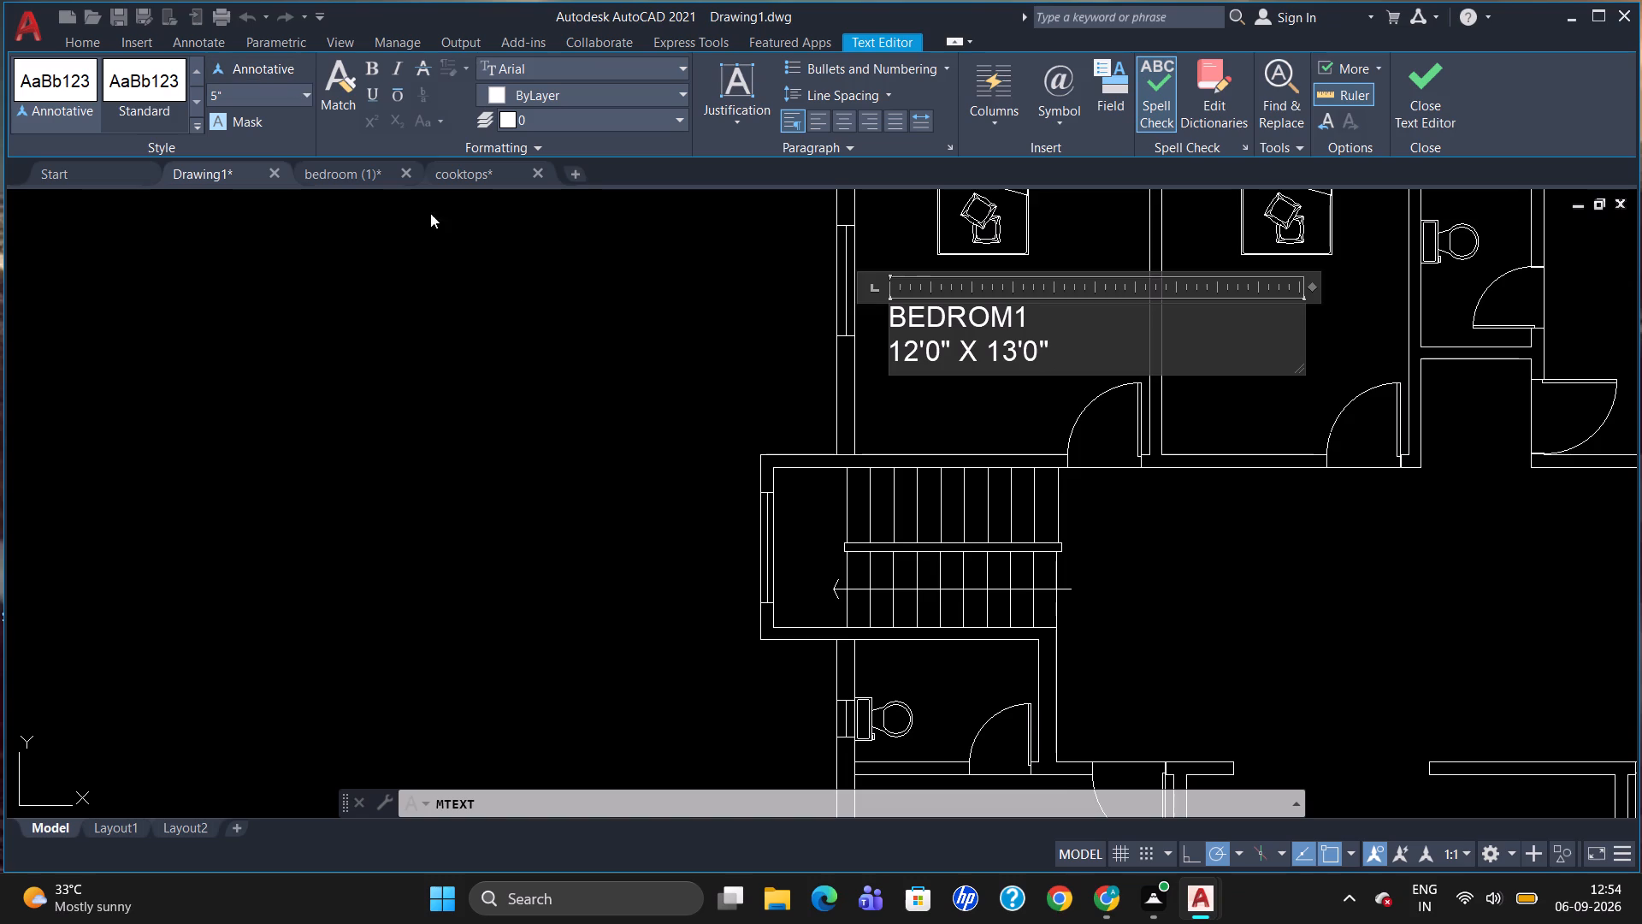
left_click(1034, 432)
Shift the northwest bedroom's label east so it starts in line with the bed's west edge.
left_click(920, 310)
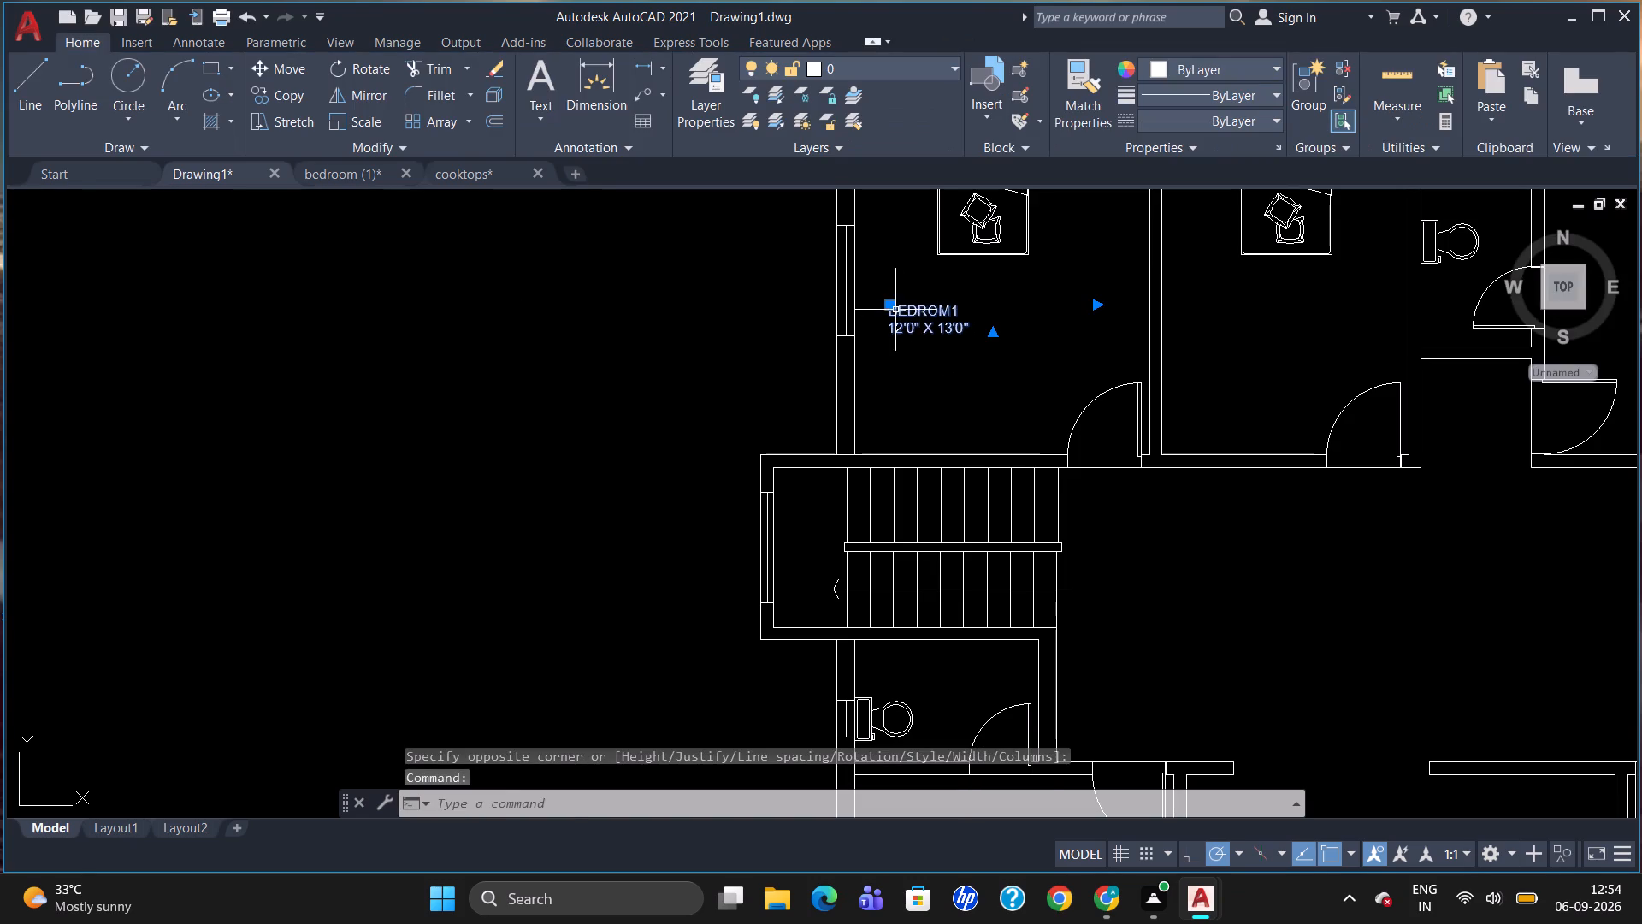
left_click(888, 304)
left_click(938, 317)
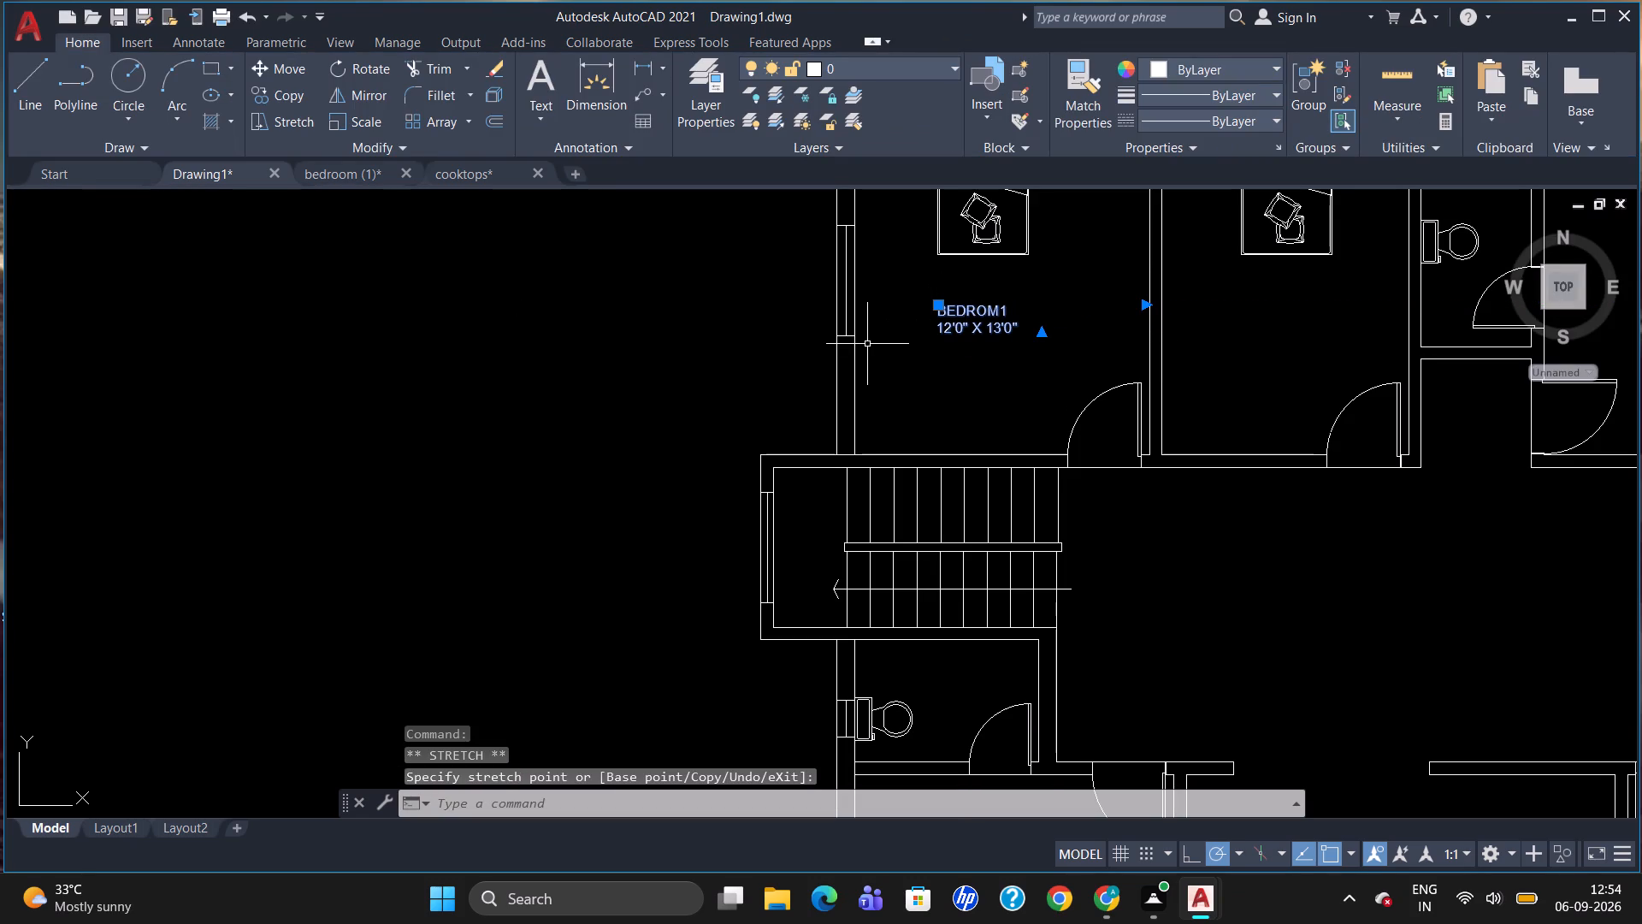
key("Escape")
Add a 5" high multiline label reading "BEDROOM2" and "10'-1" X 13'-0"" below the bed in the north-middle bedroom.
scroll(789, 343, "down", 1)
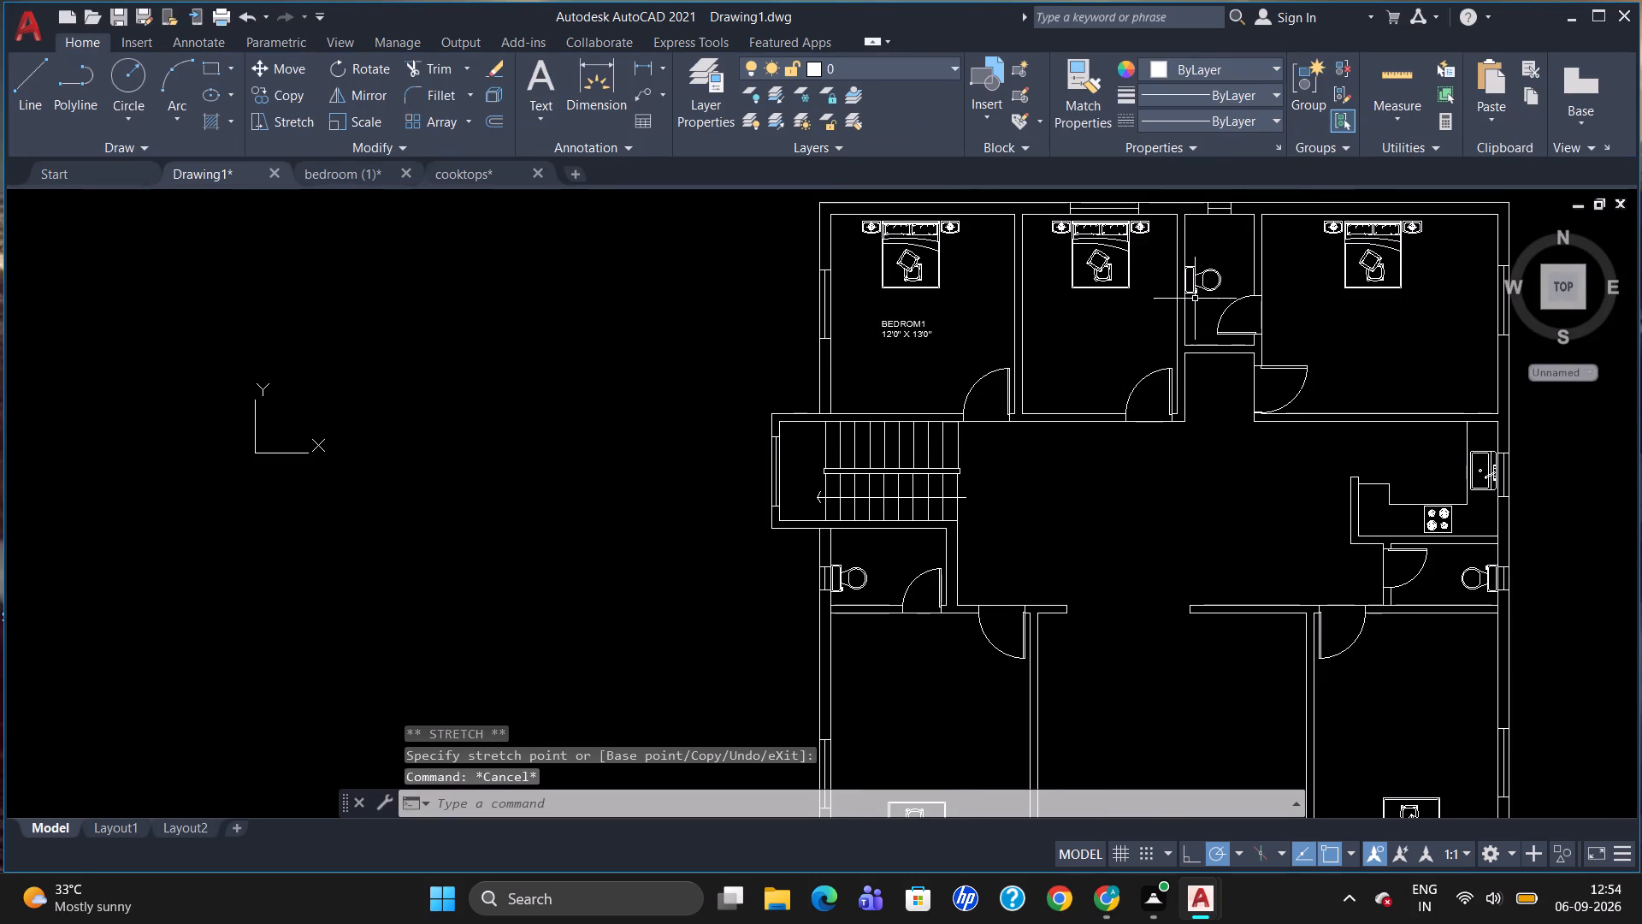
scroll(1125, 349, "up", 1)
key("t")
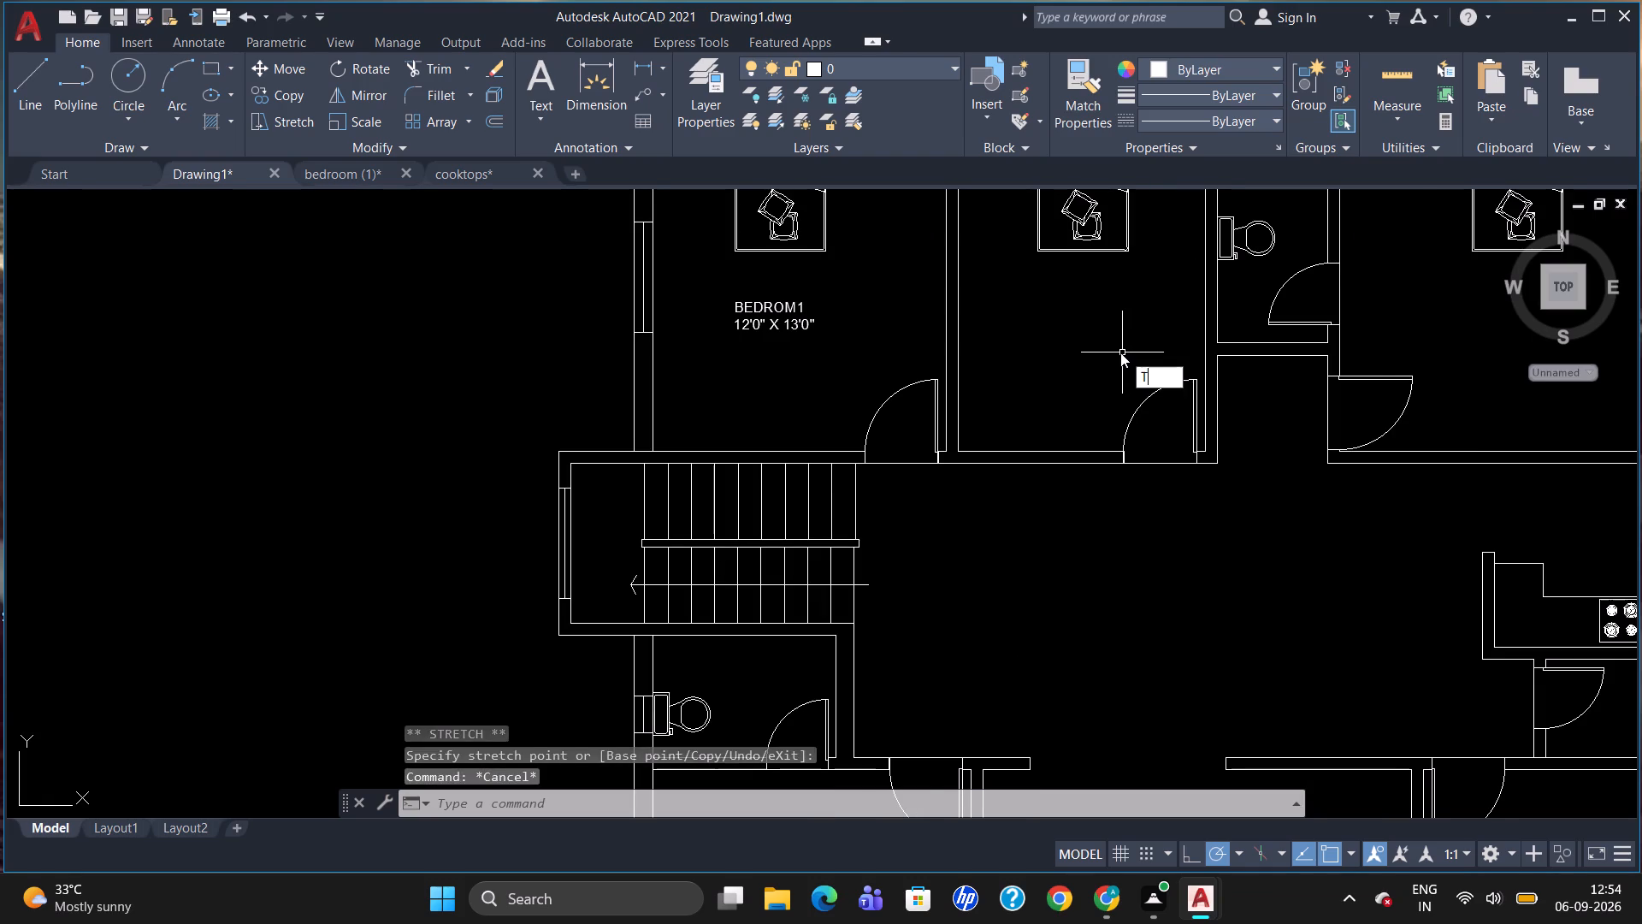
key("Return")
left_click(1013, 302)
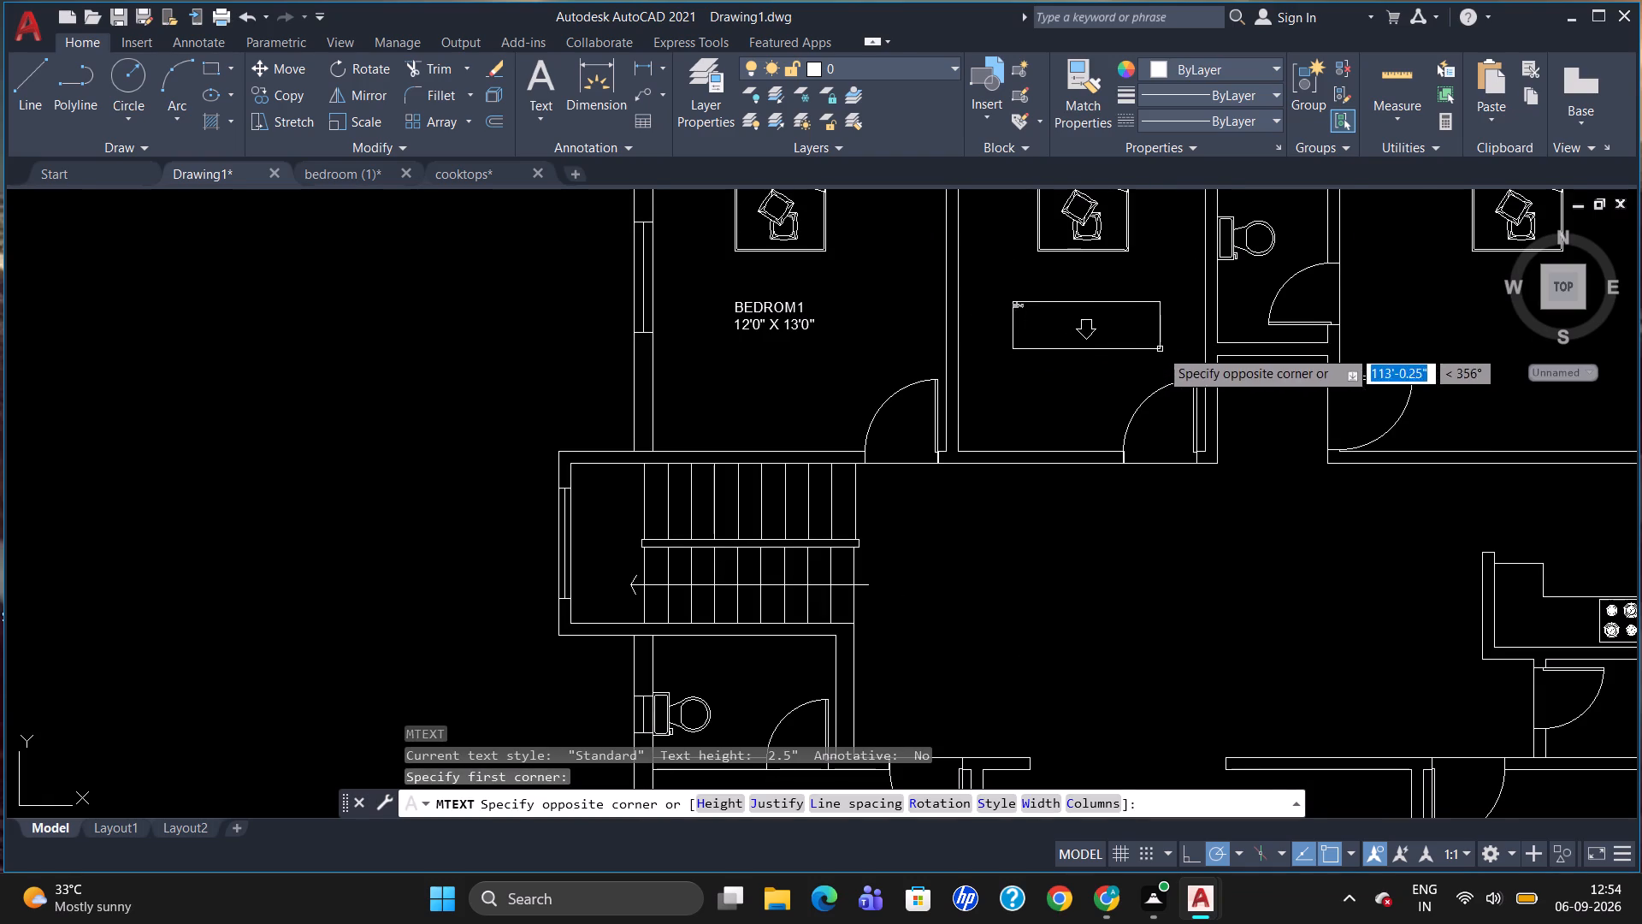
left_click(1161, 349)
left_click(257, 90)
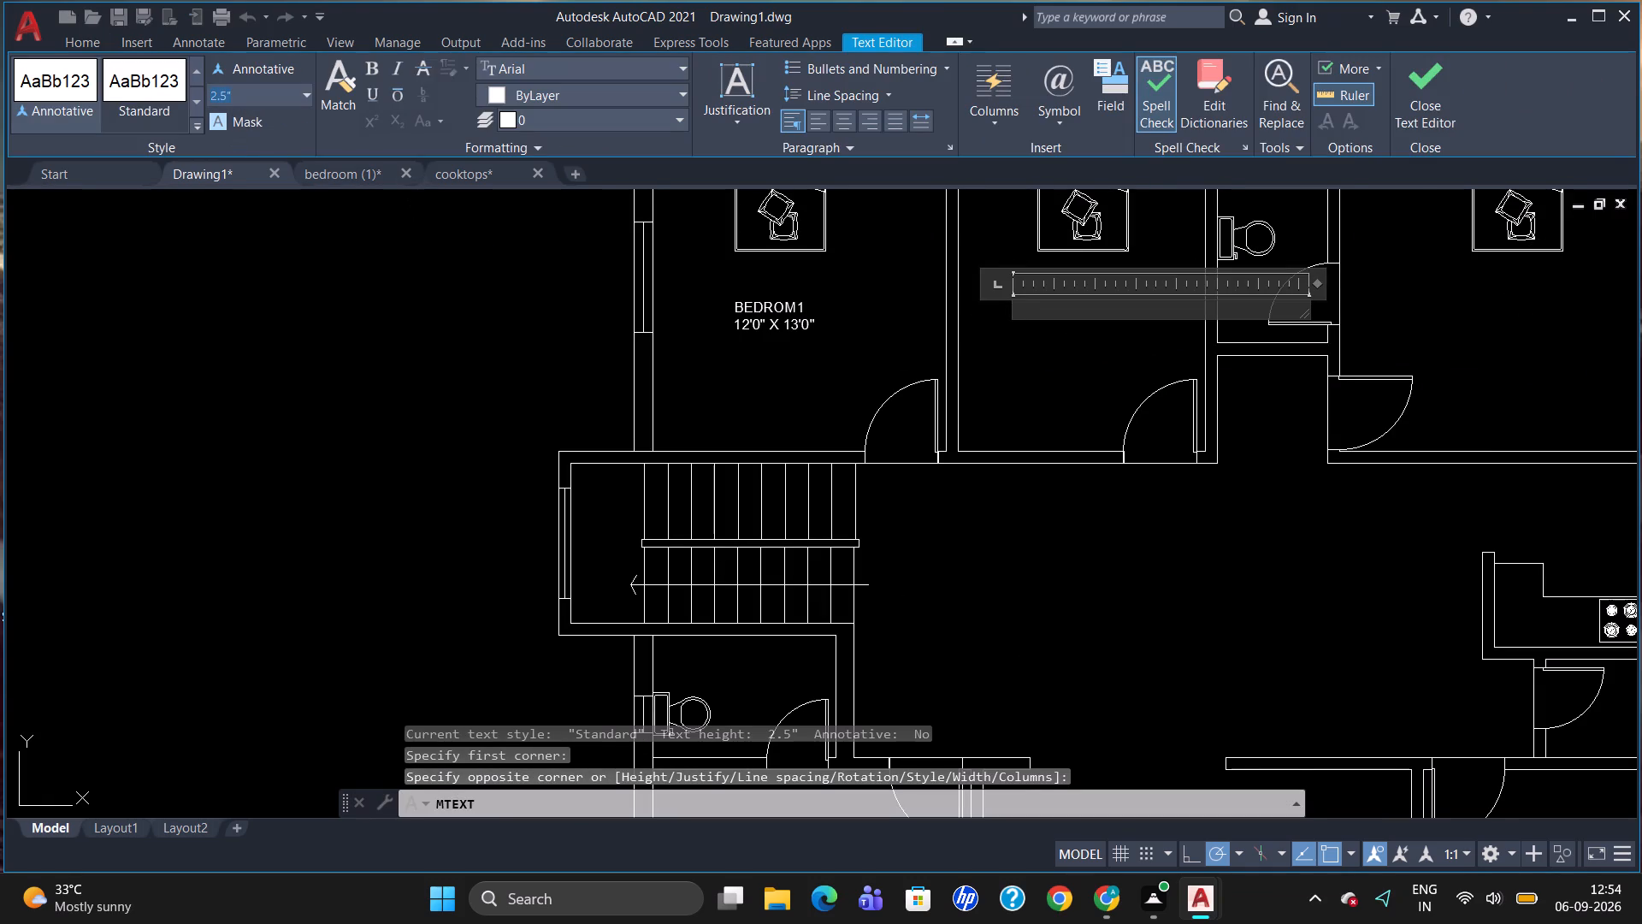
key("BackSpace")
key("5")
key("Return")
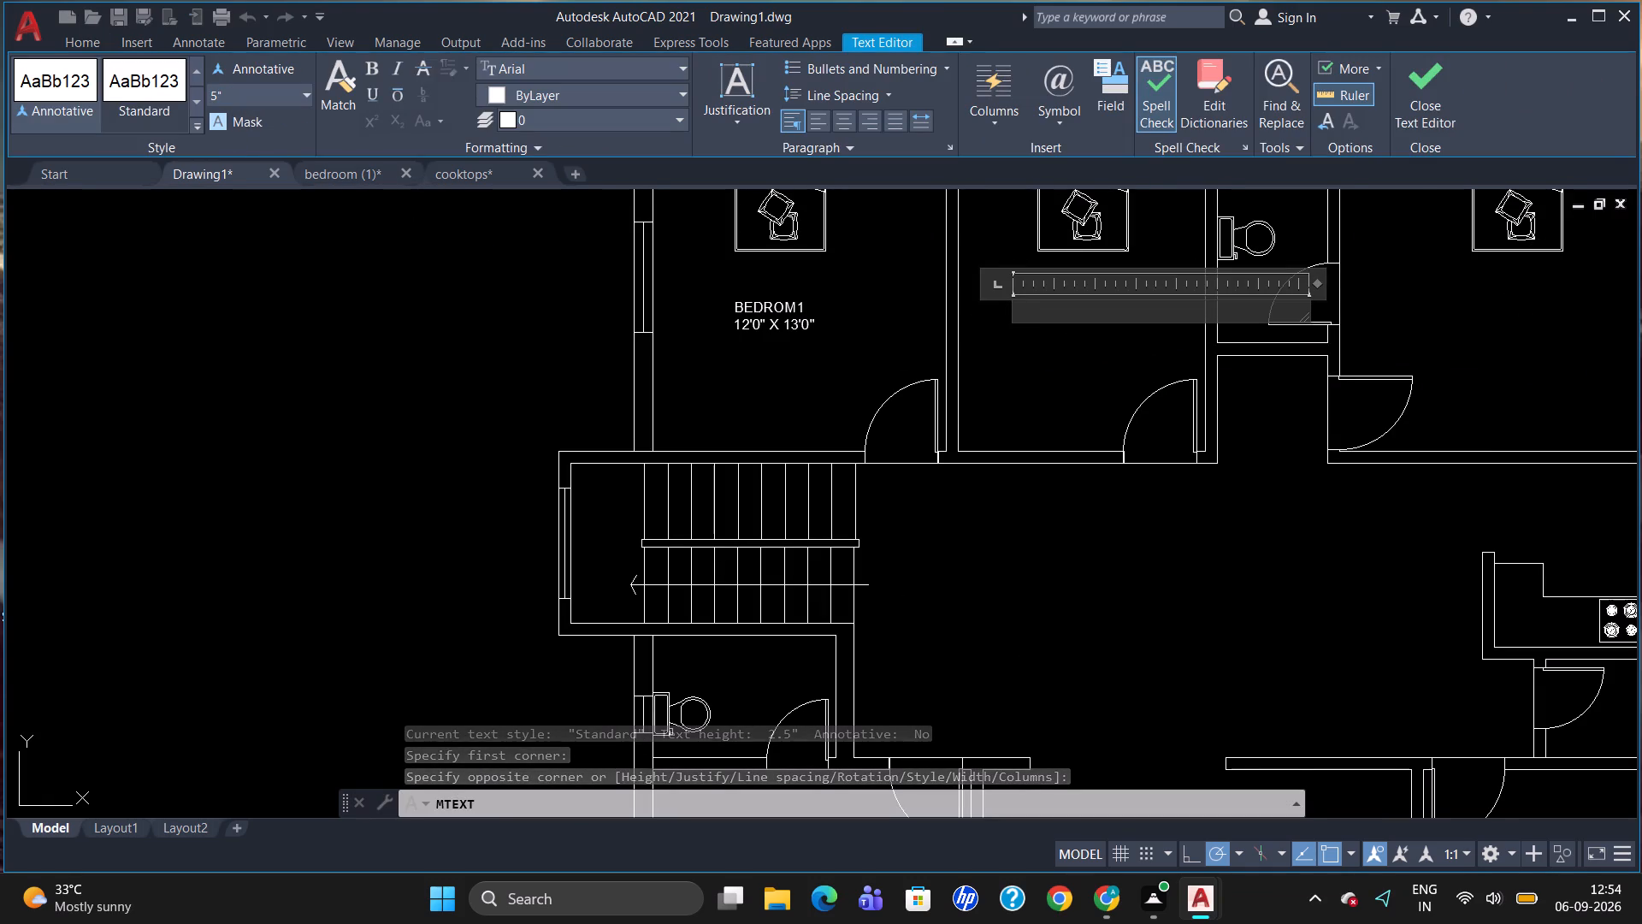
type("BEDROOM")
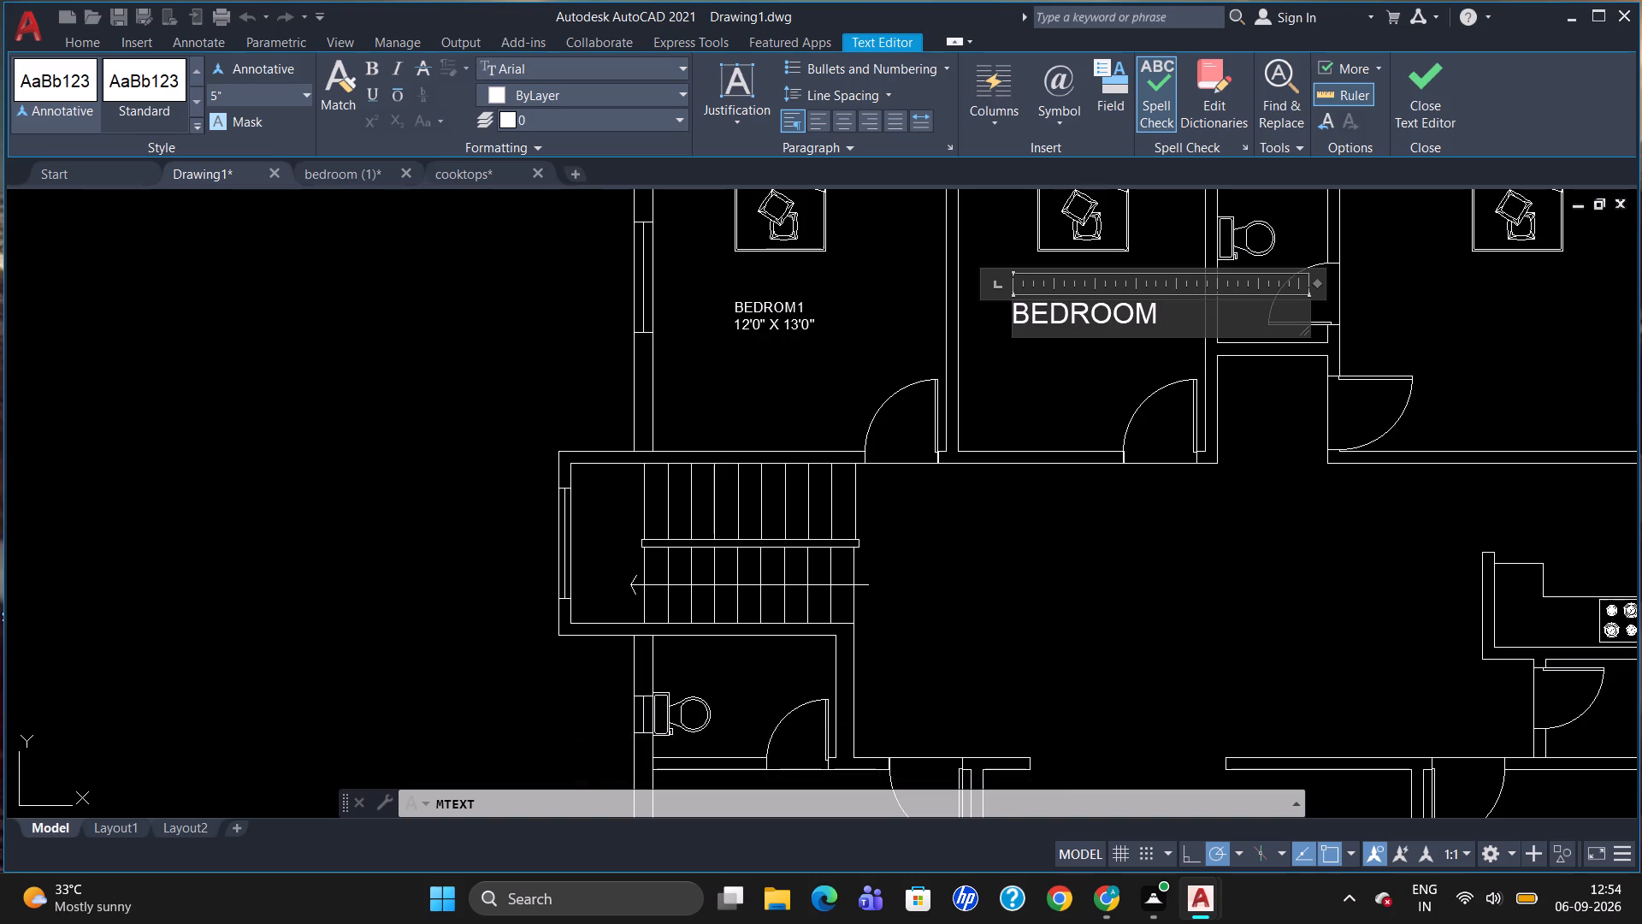
key("2")
key("Return")
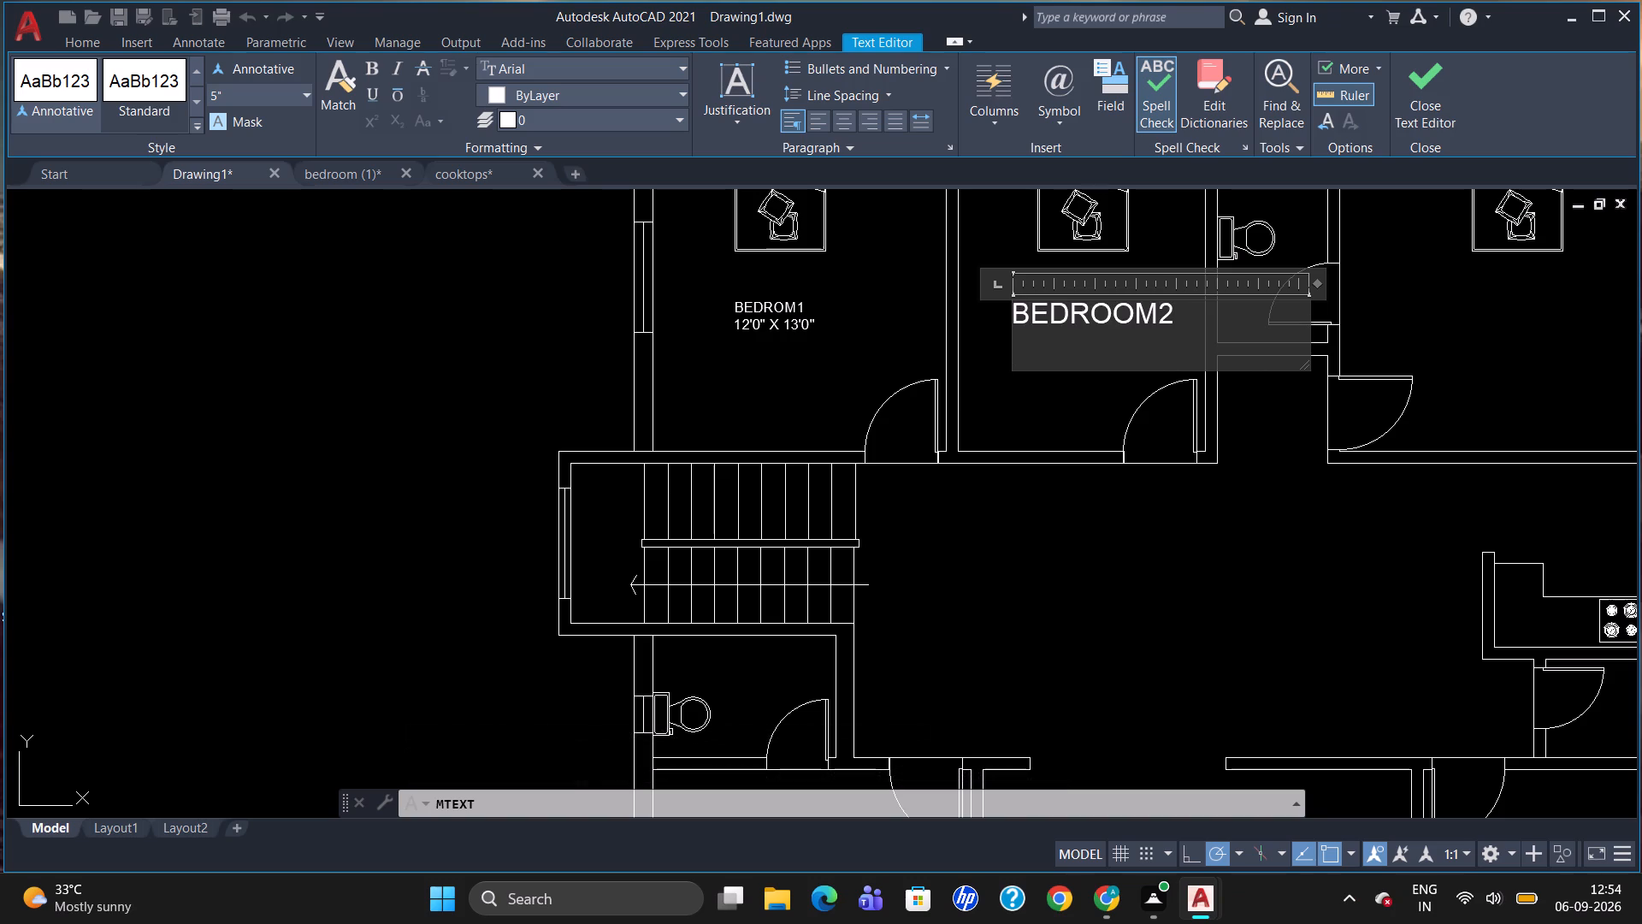
type("12'-")
key("BackSpace")
key("BackSpace")
key("BackSpace")
key("0")
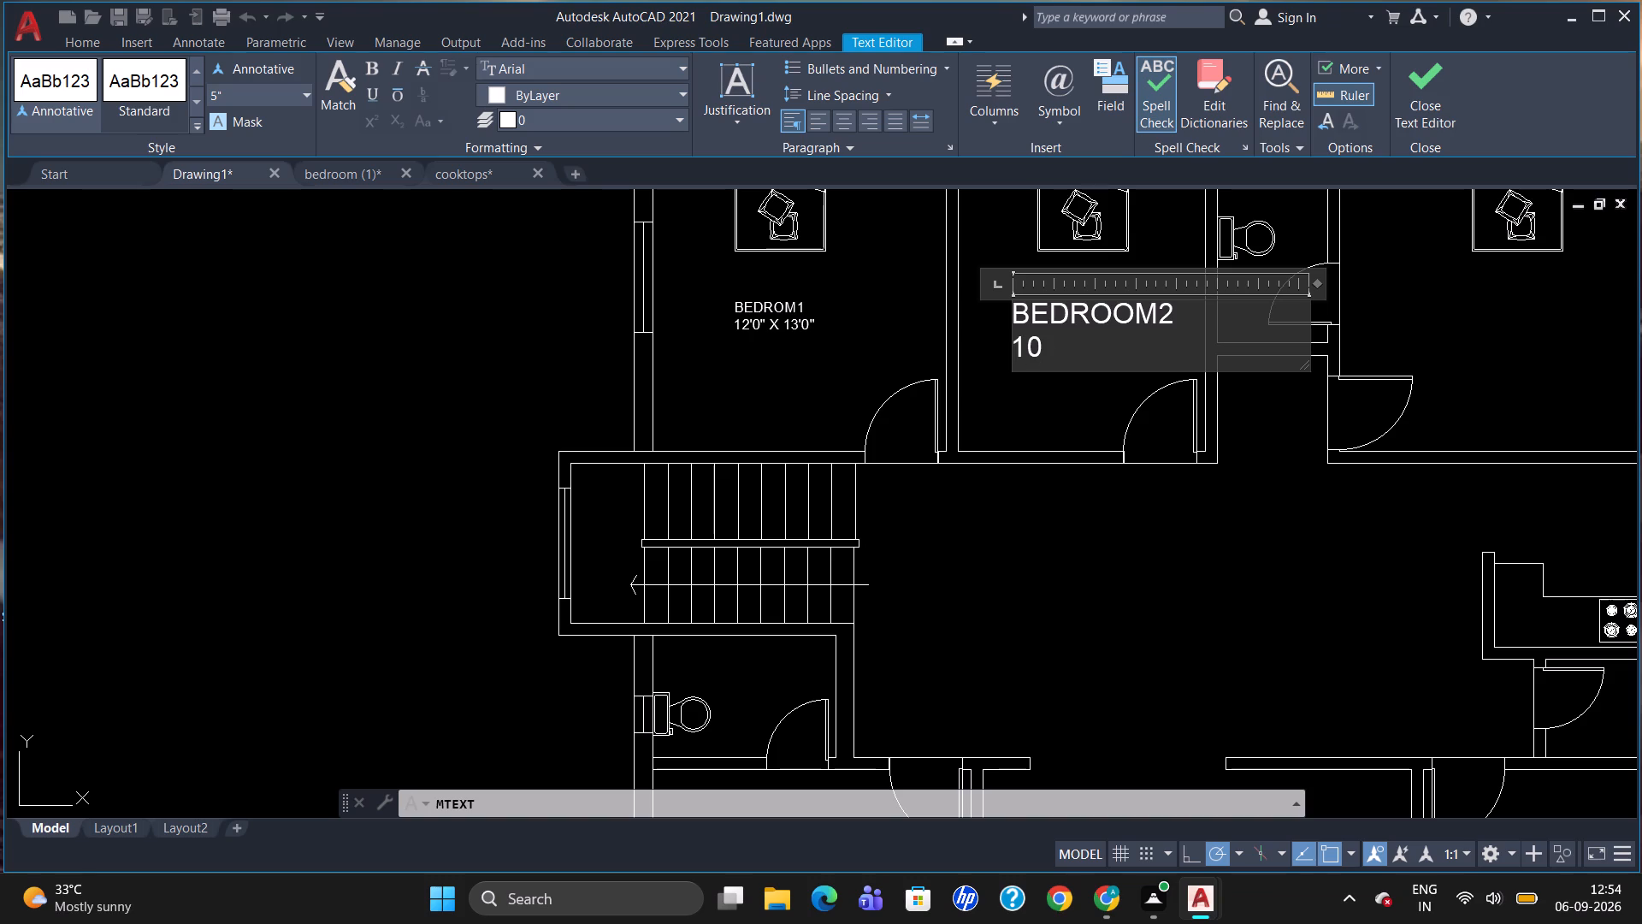
type("'-1\" X")
key("space")
type("13")
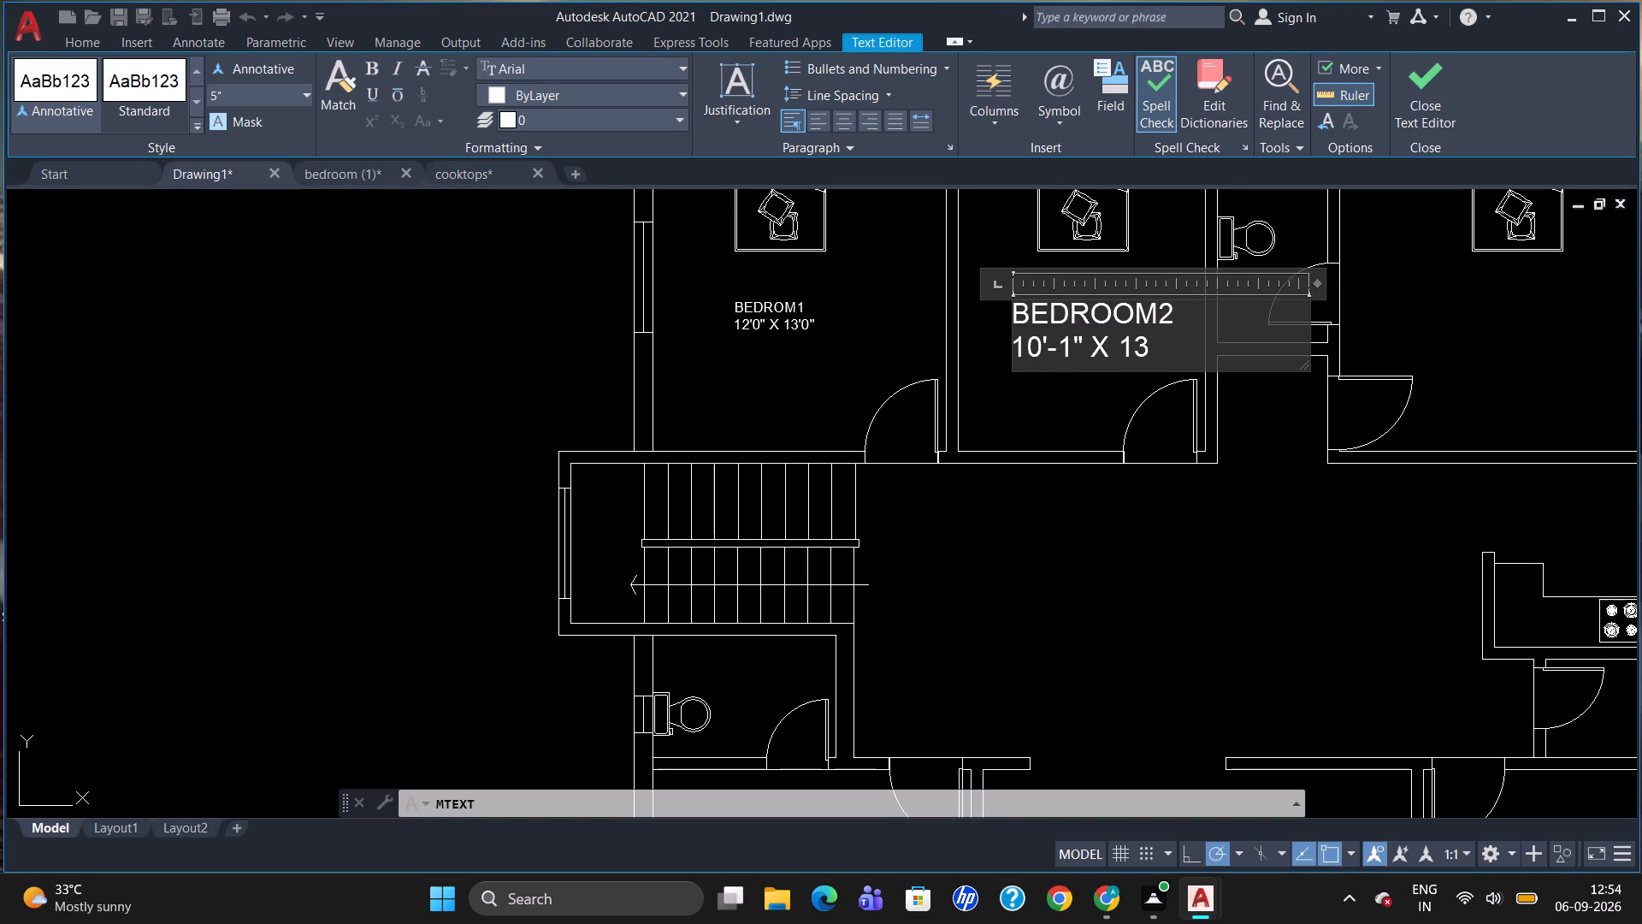
type("'-0\"")
left_click(729, 371)
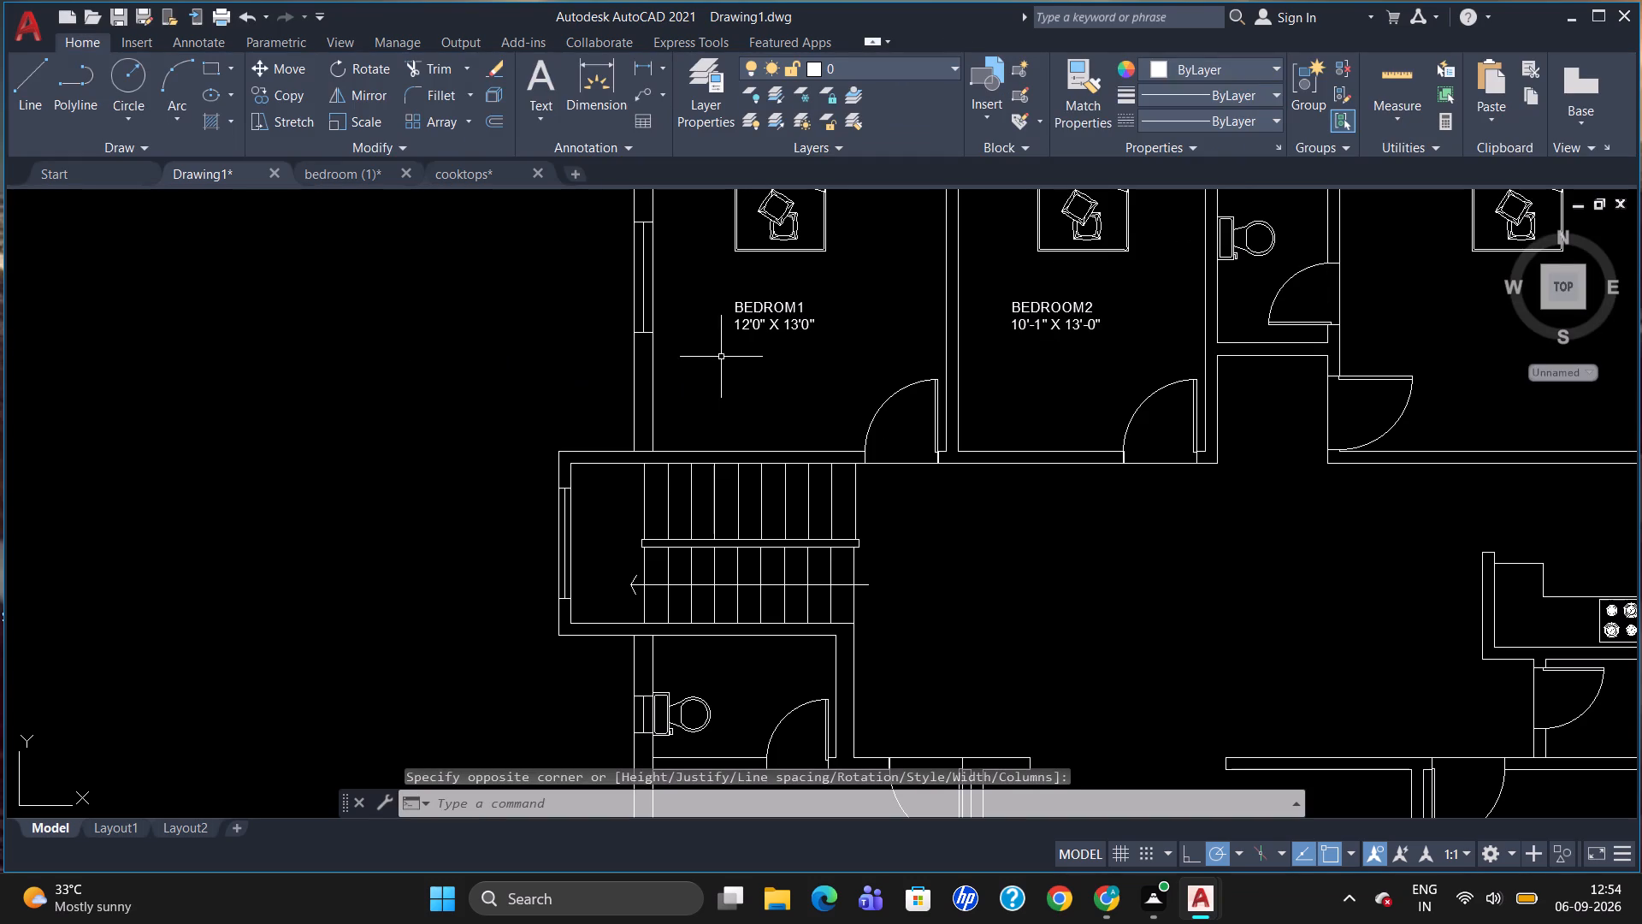
Edit the northwest bedroom label's dimension line to read "12'-0" X 13'-0"".
double_click(761, 311)
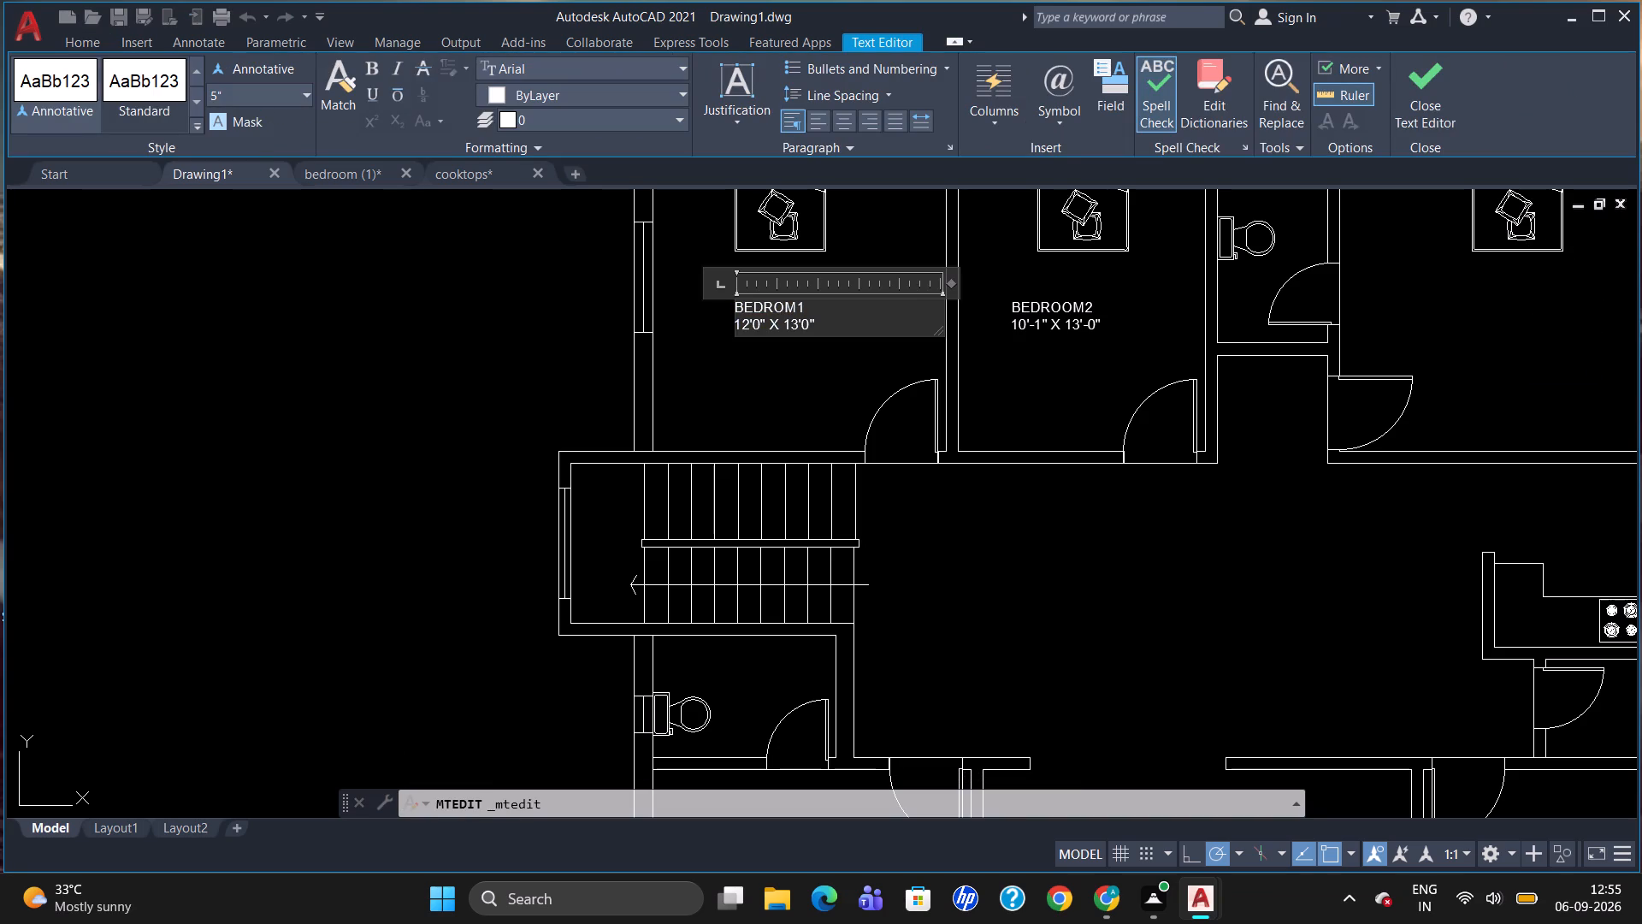
left_click(802, 323)
key("minus")
left_click(750, 325)
key("Right")
key("minus")
left_click(780, 416)
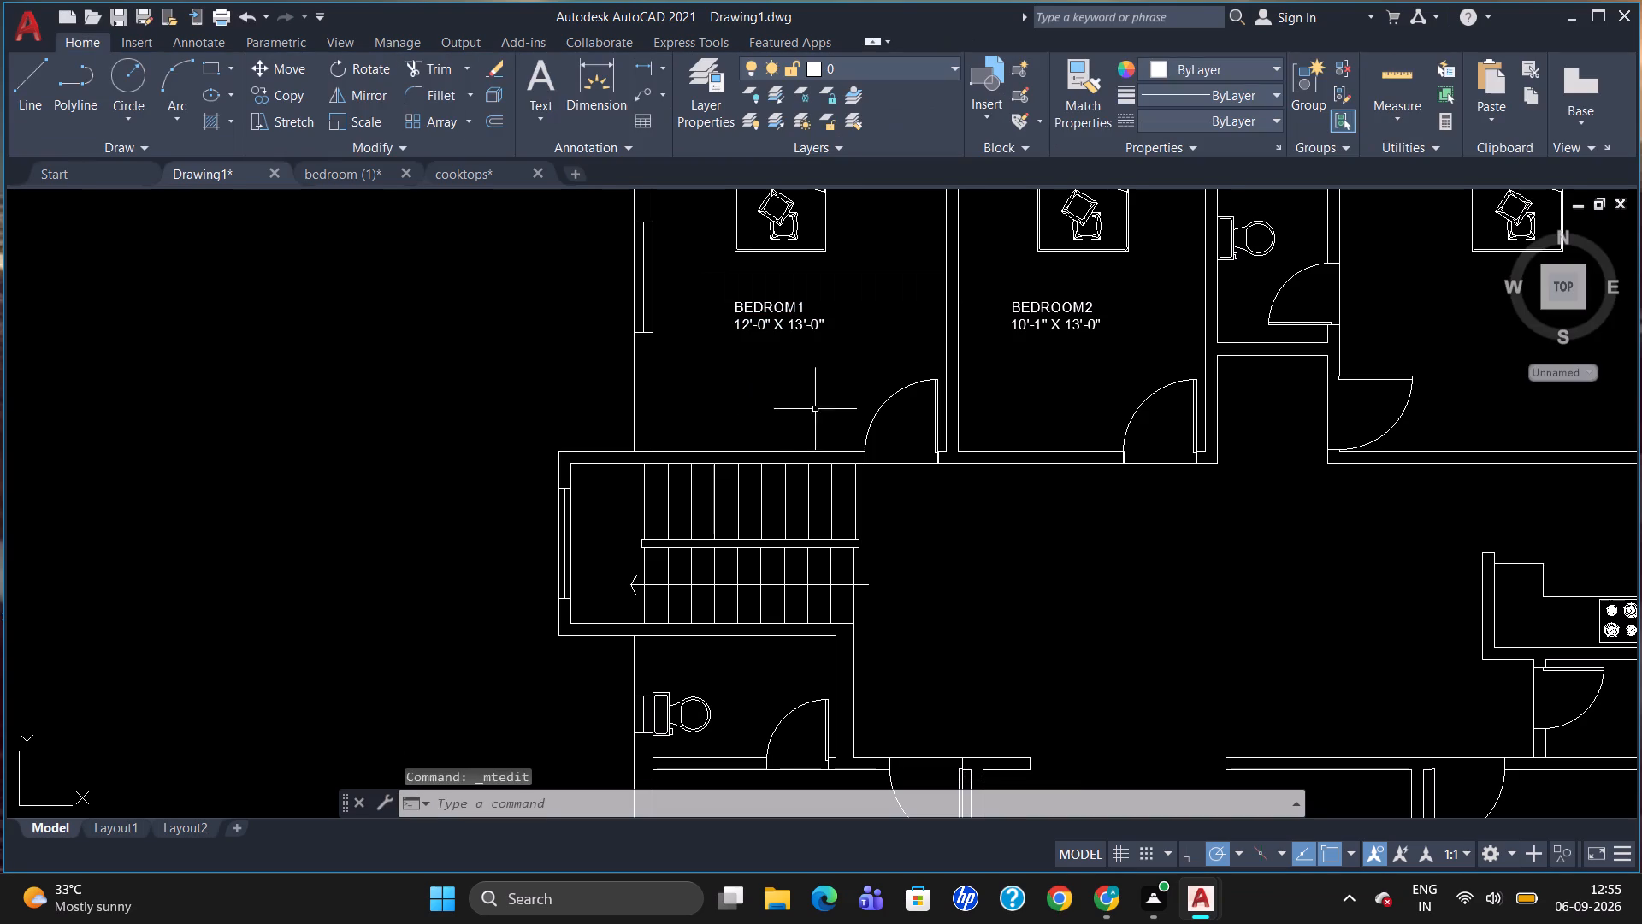
Add a 5" high multiline label reading "TOILET" and "4'-6" X 8'-7"" above the toilet fixture in the north bathroom.
scroll(1114, 311, "down", 2)
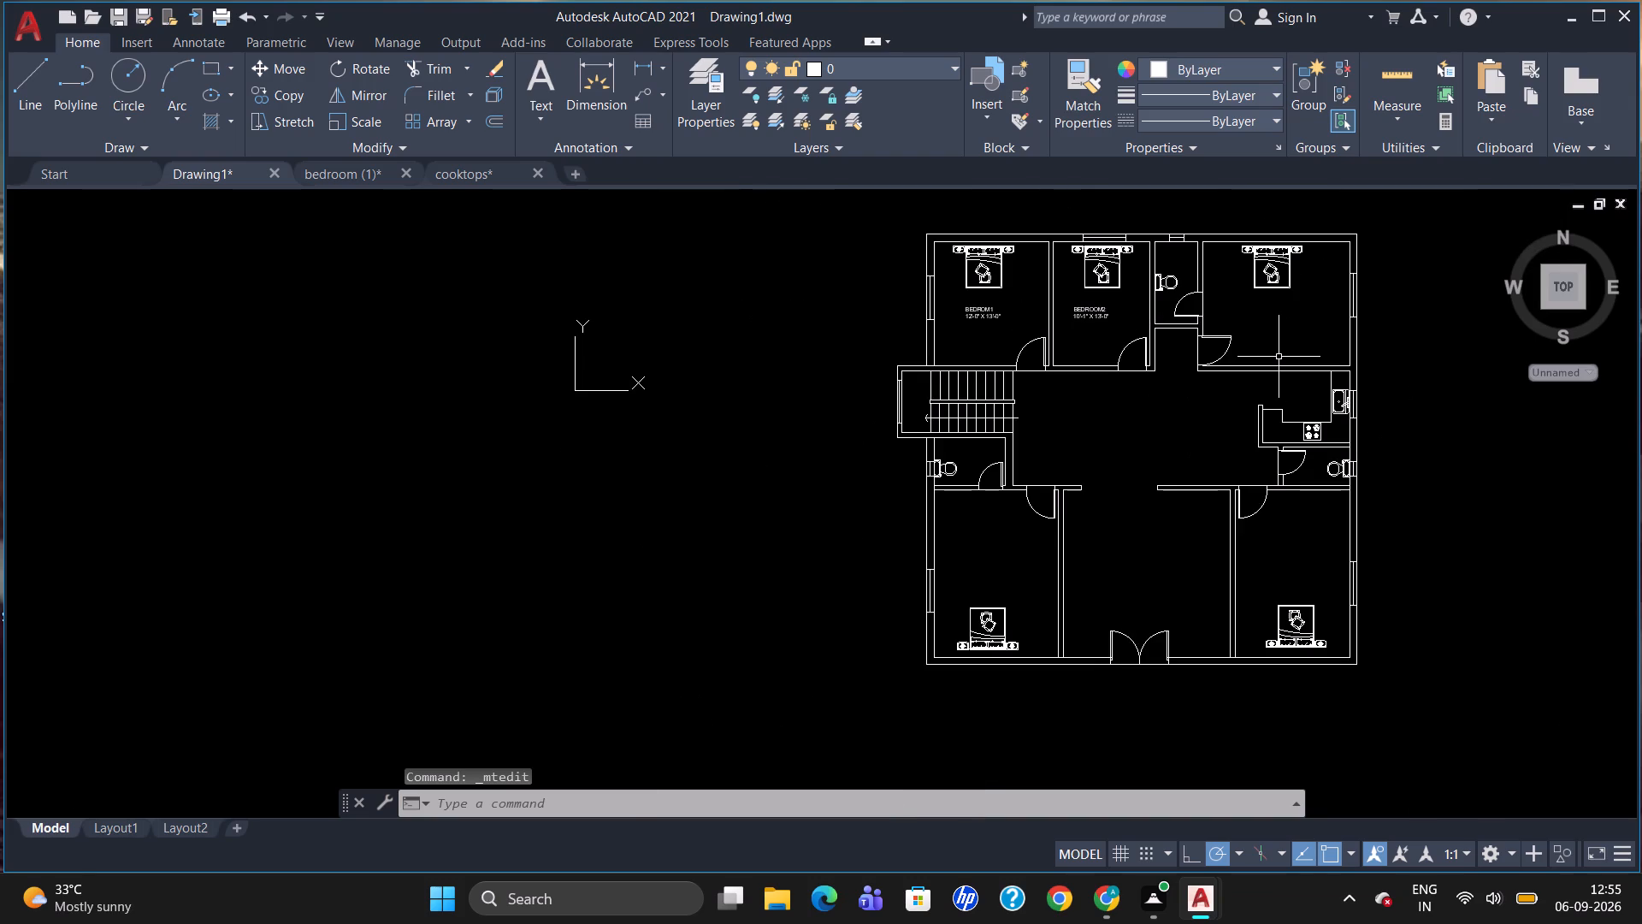
scroll(1274, 291, "up", 2)
scroll(1230, 441, "down", 1)
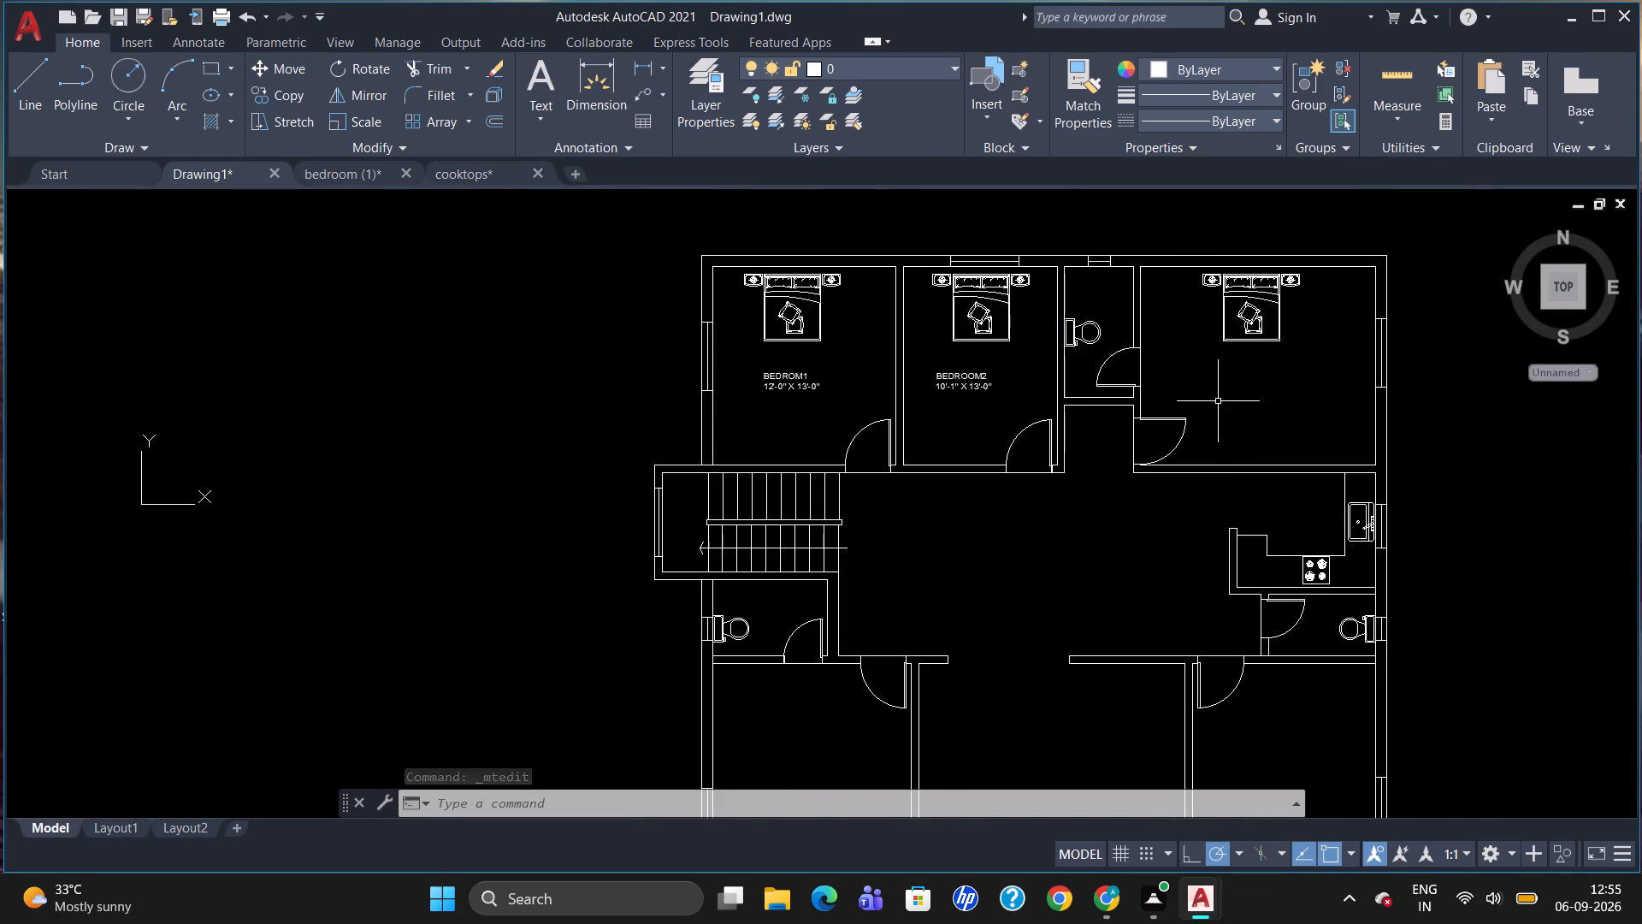
scroll(1176, 255, "up", 2)
key("t")
key("Return")
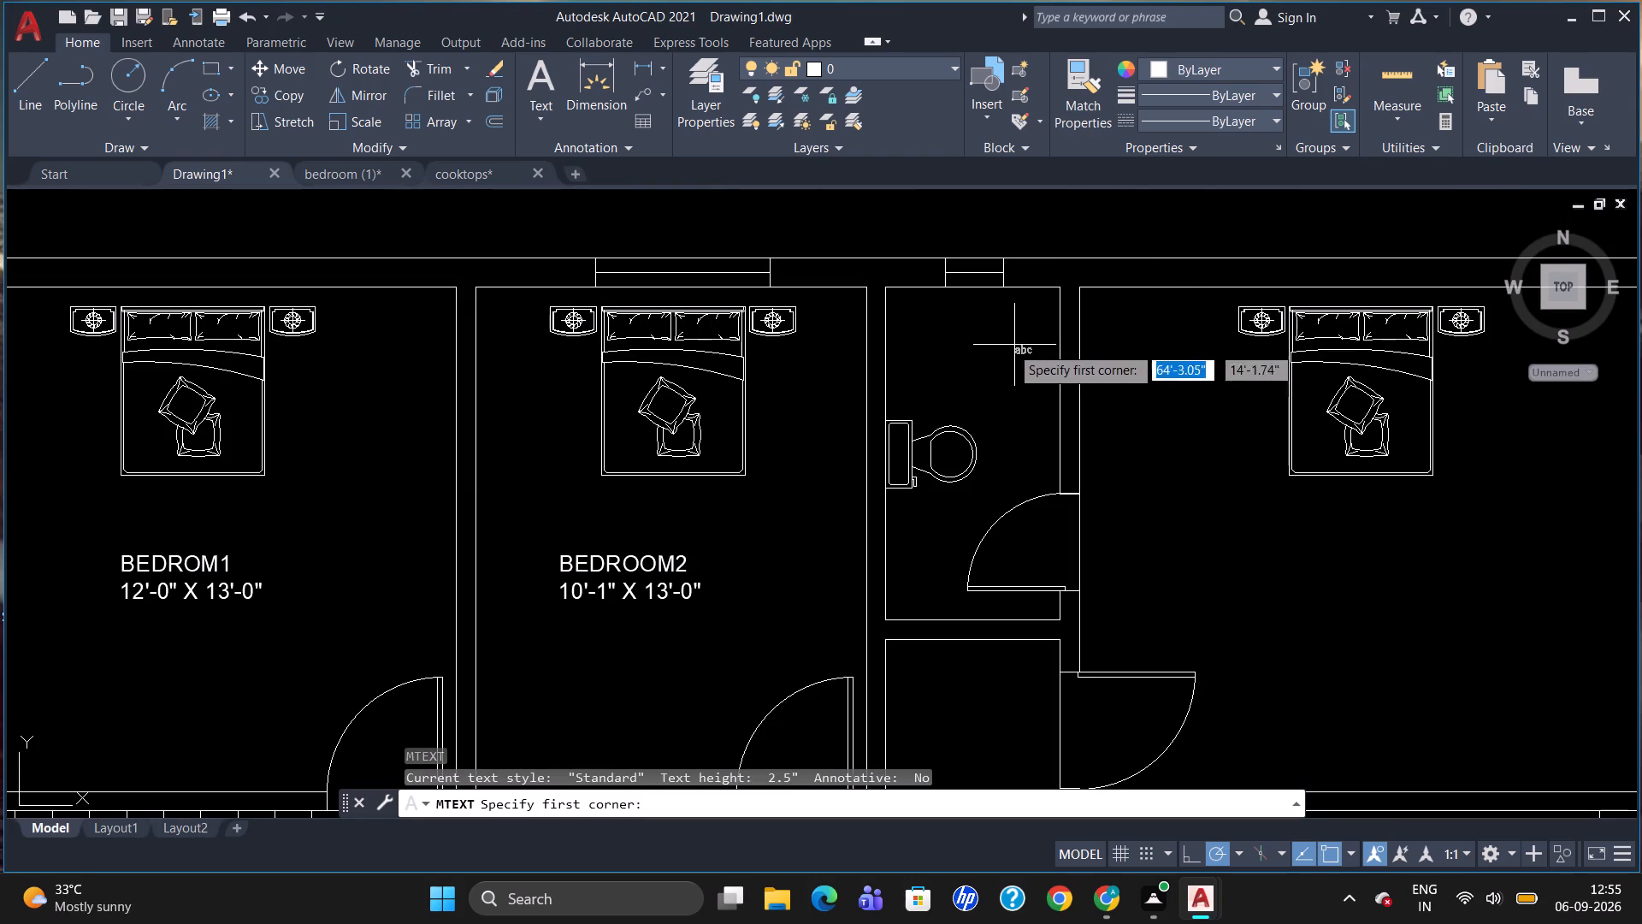
left_click(912, 317)
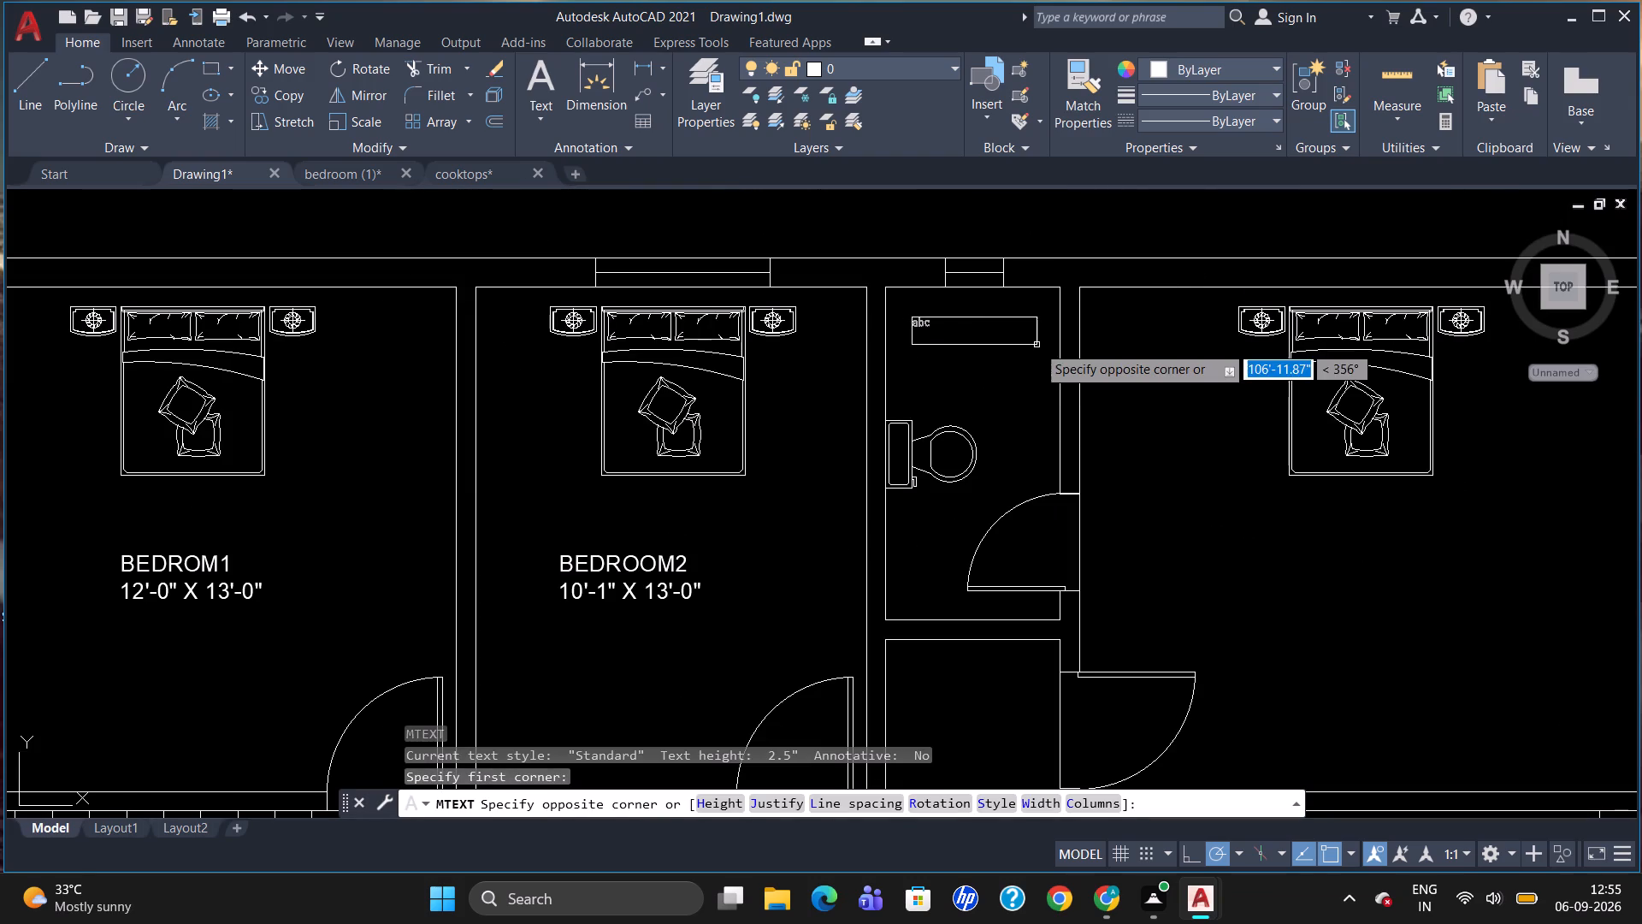
left_click(1039, 342)
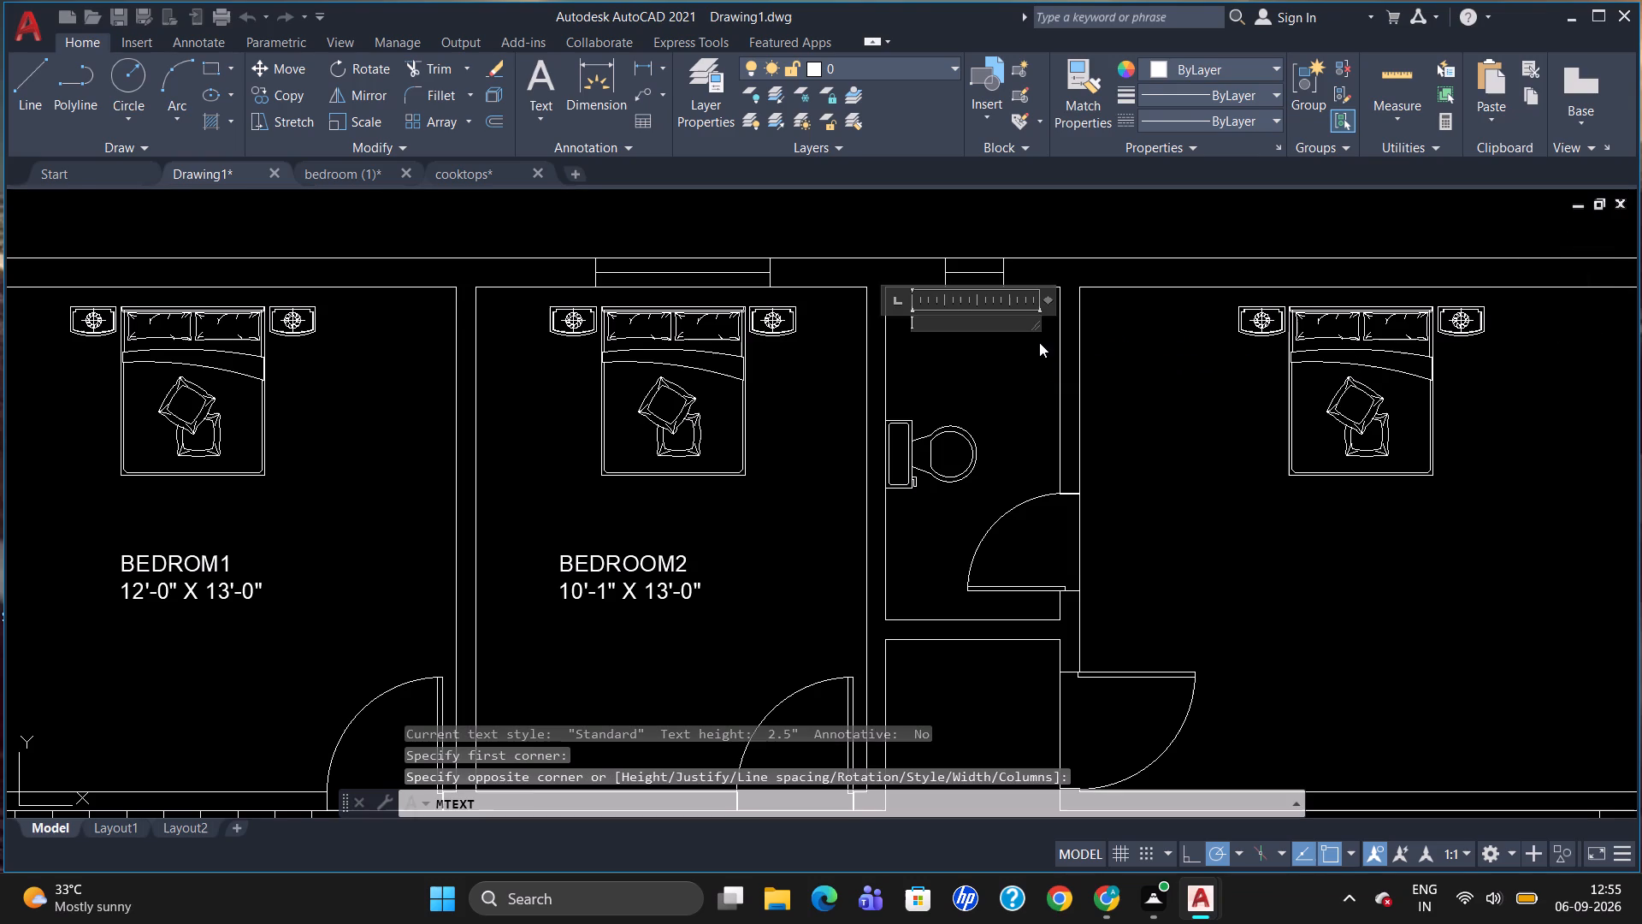
left_click(281, 91)
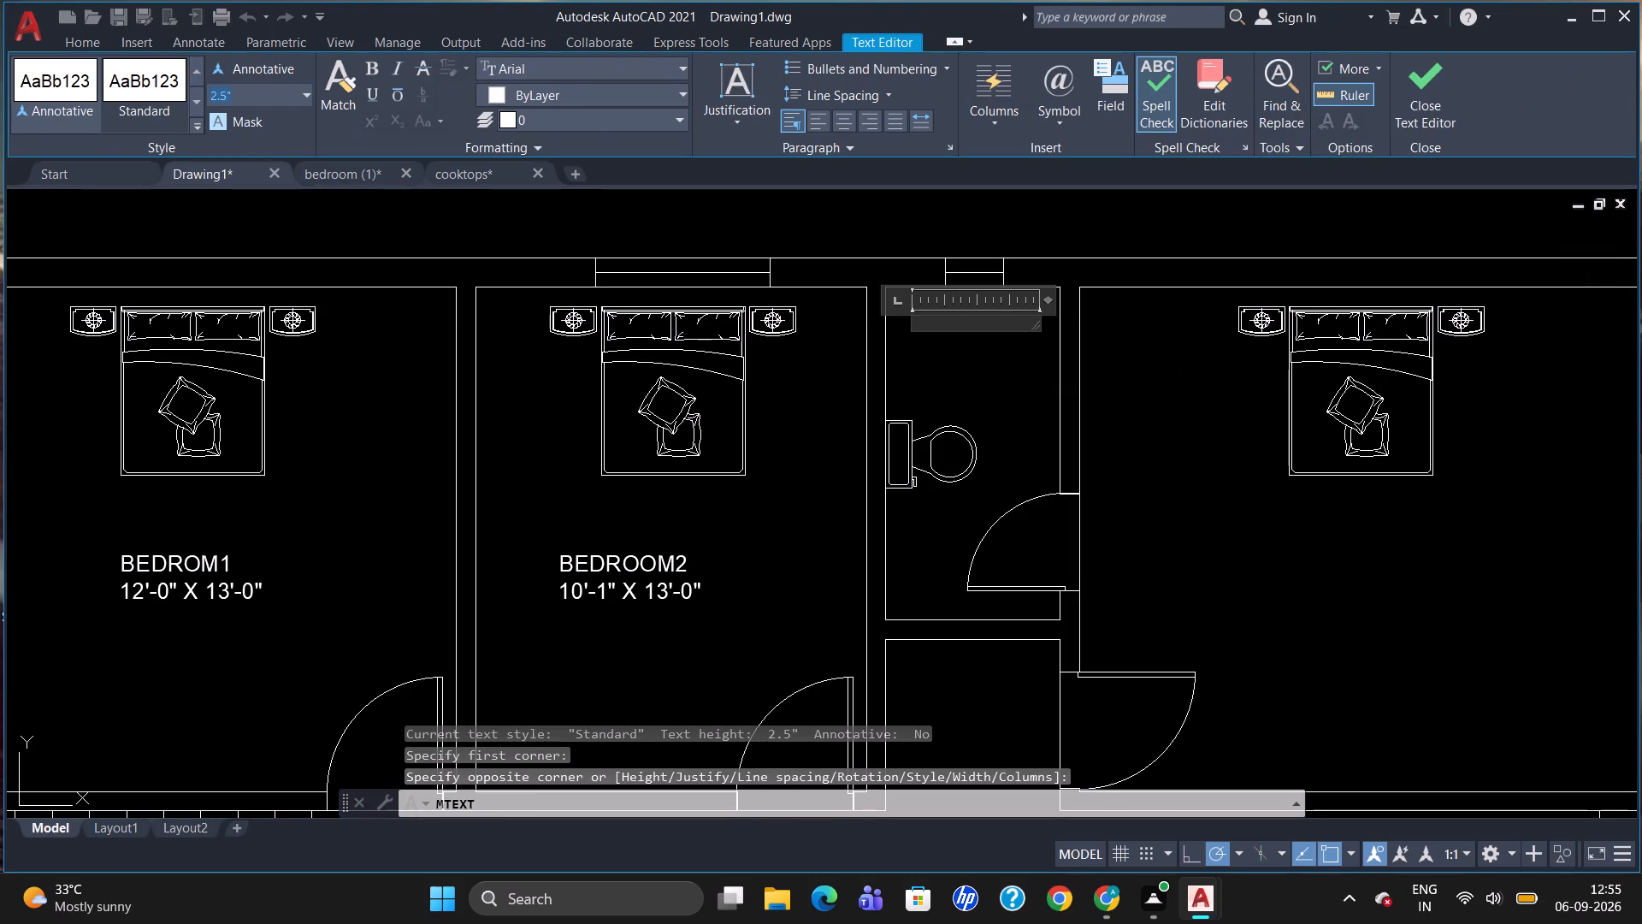
key("BackSpace")
key("5")
key("Return")
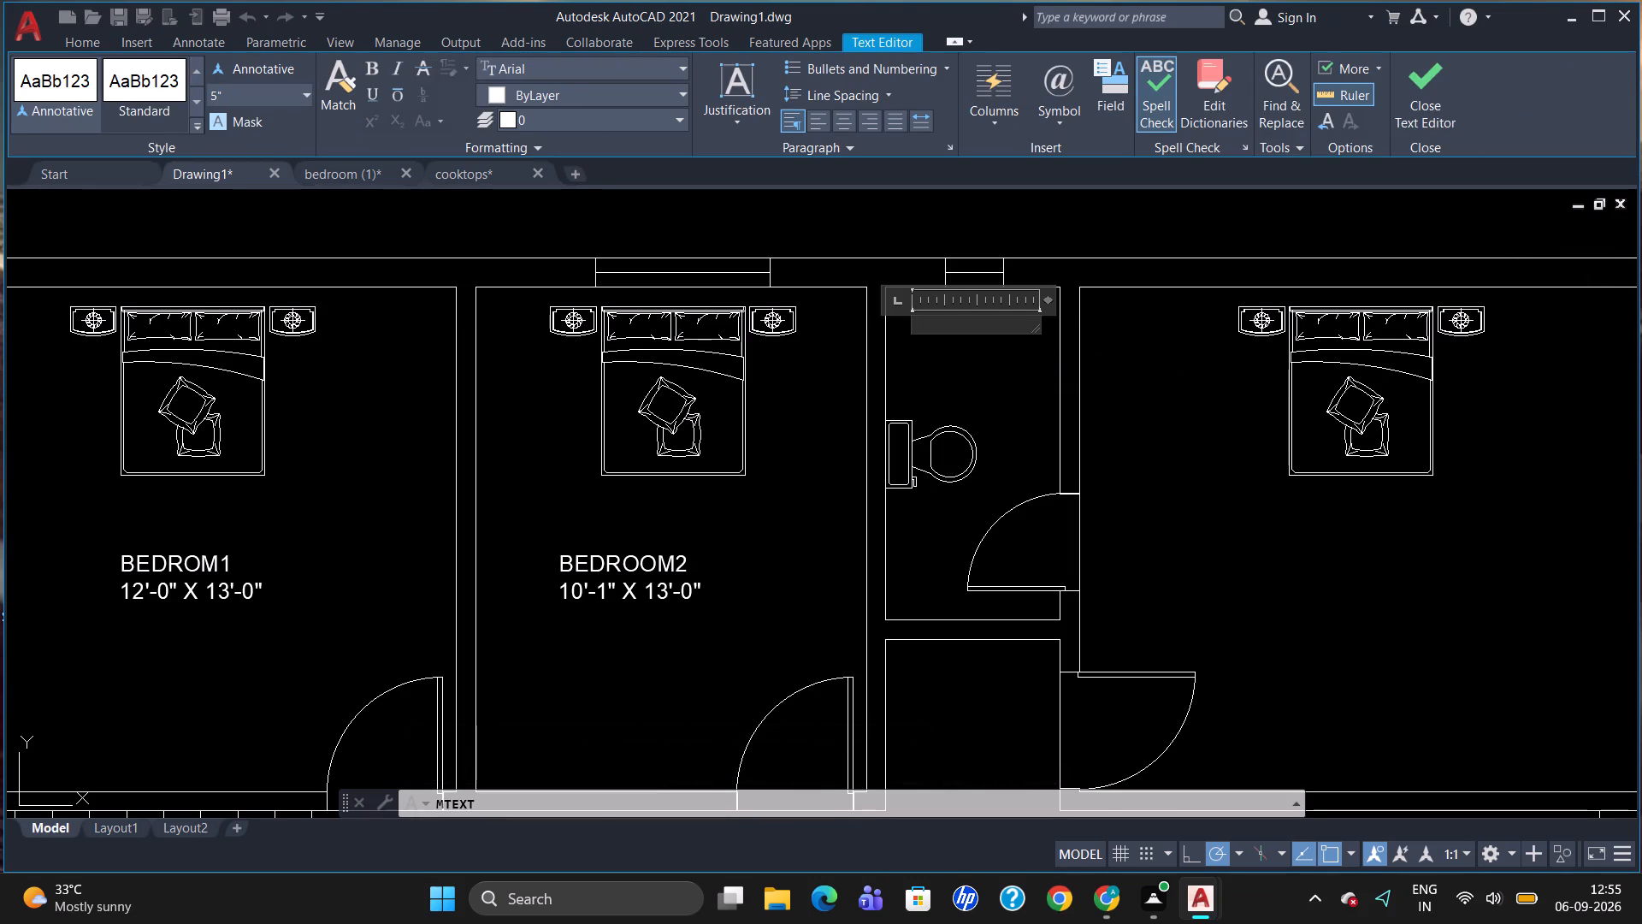
type("TOILET")
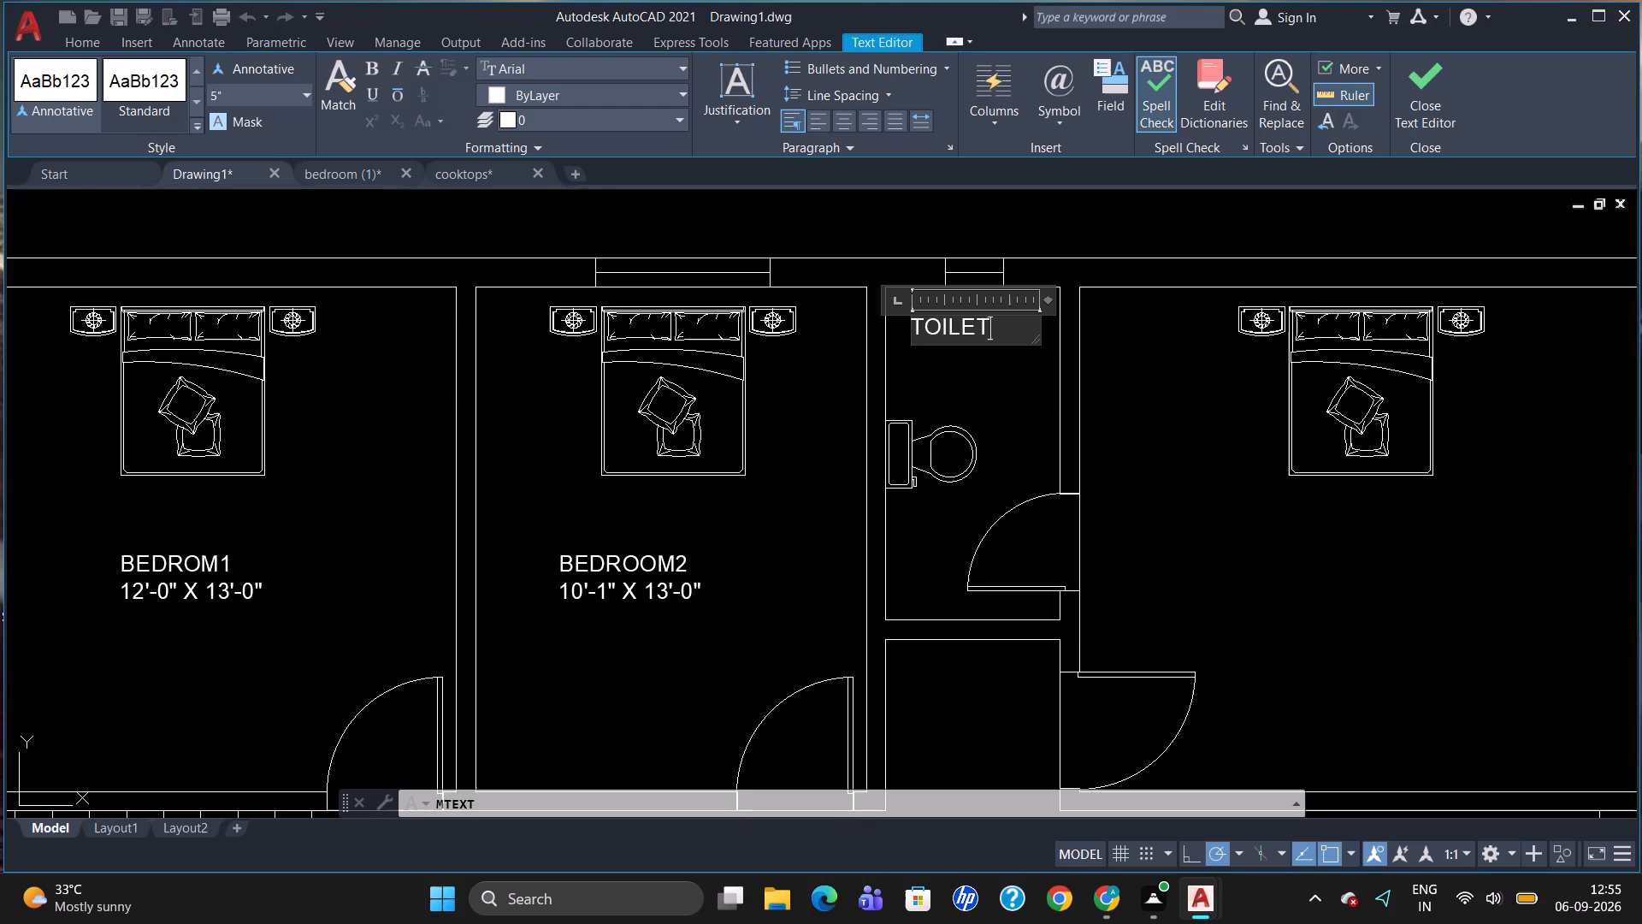
key("Return")
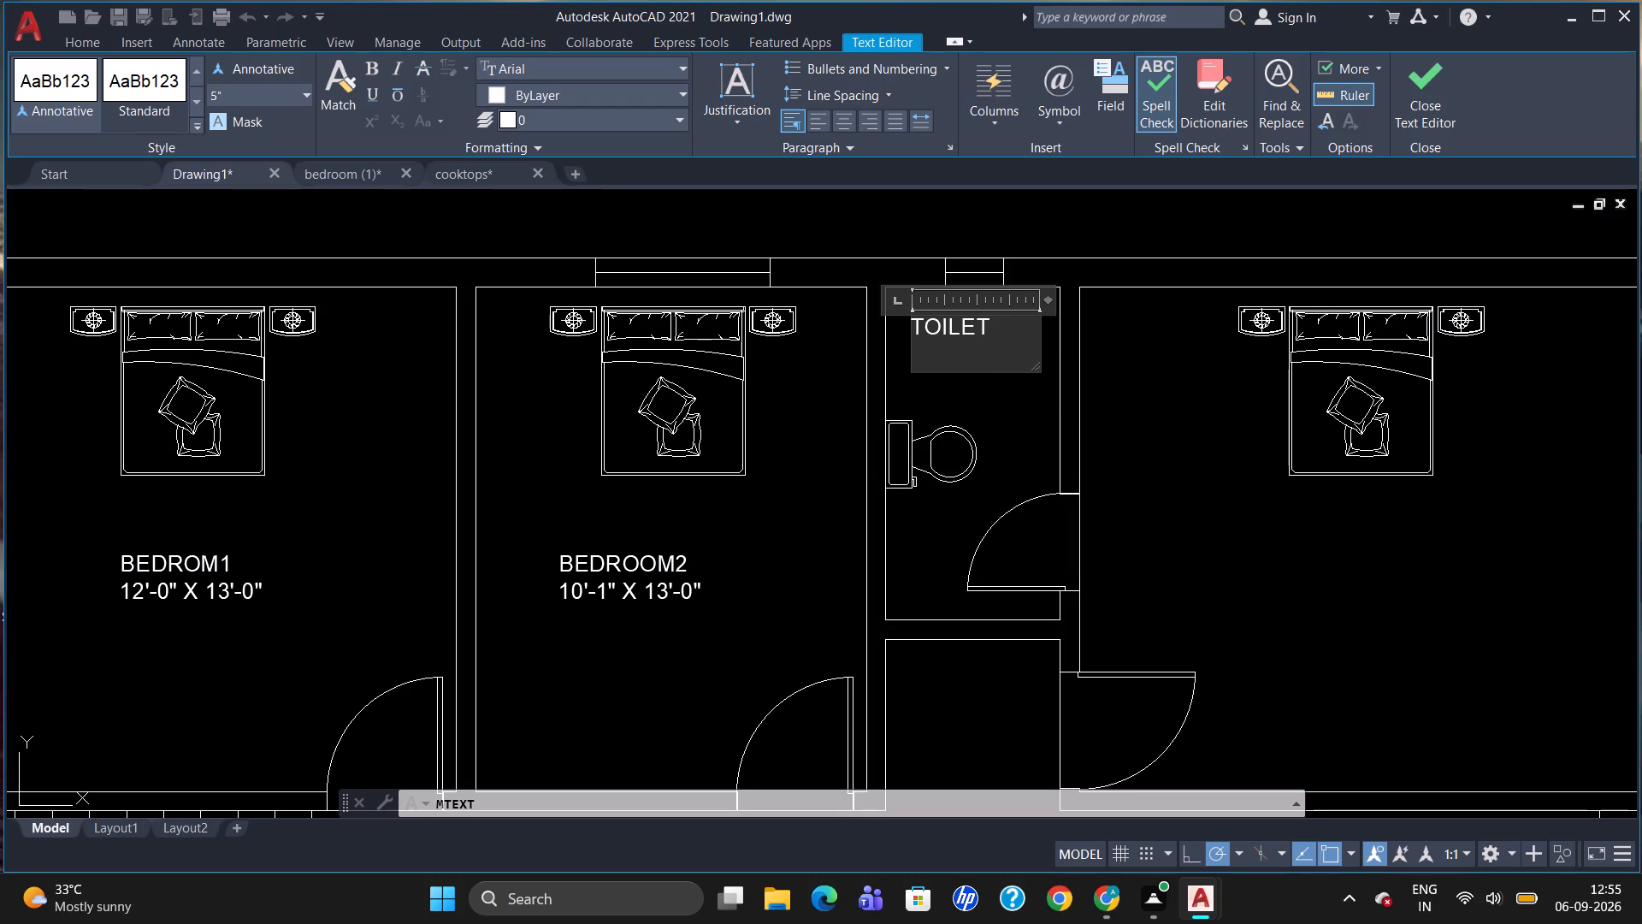
type("4'-6\" X")
key("space")
key("8")
type("'-")
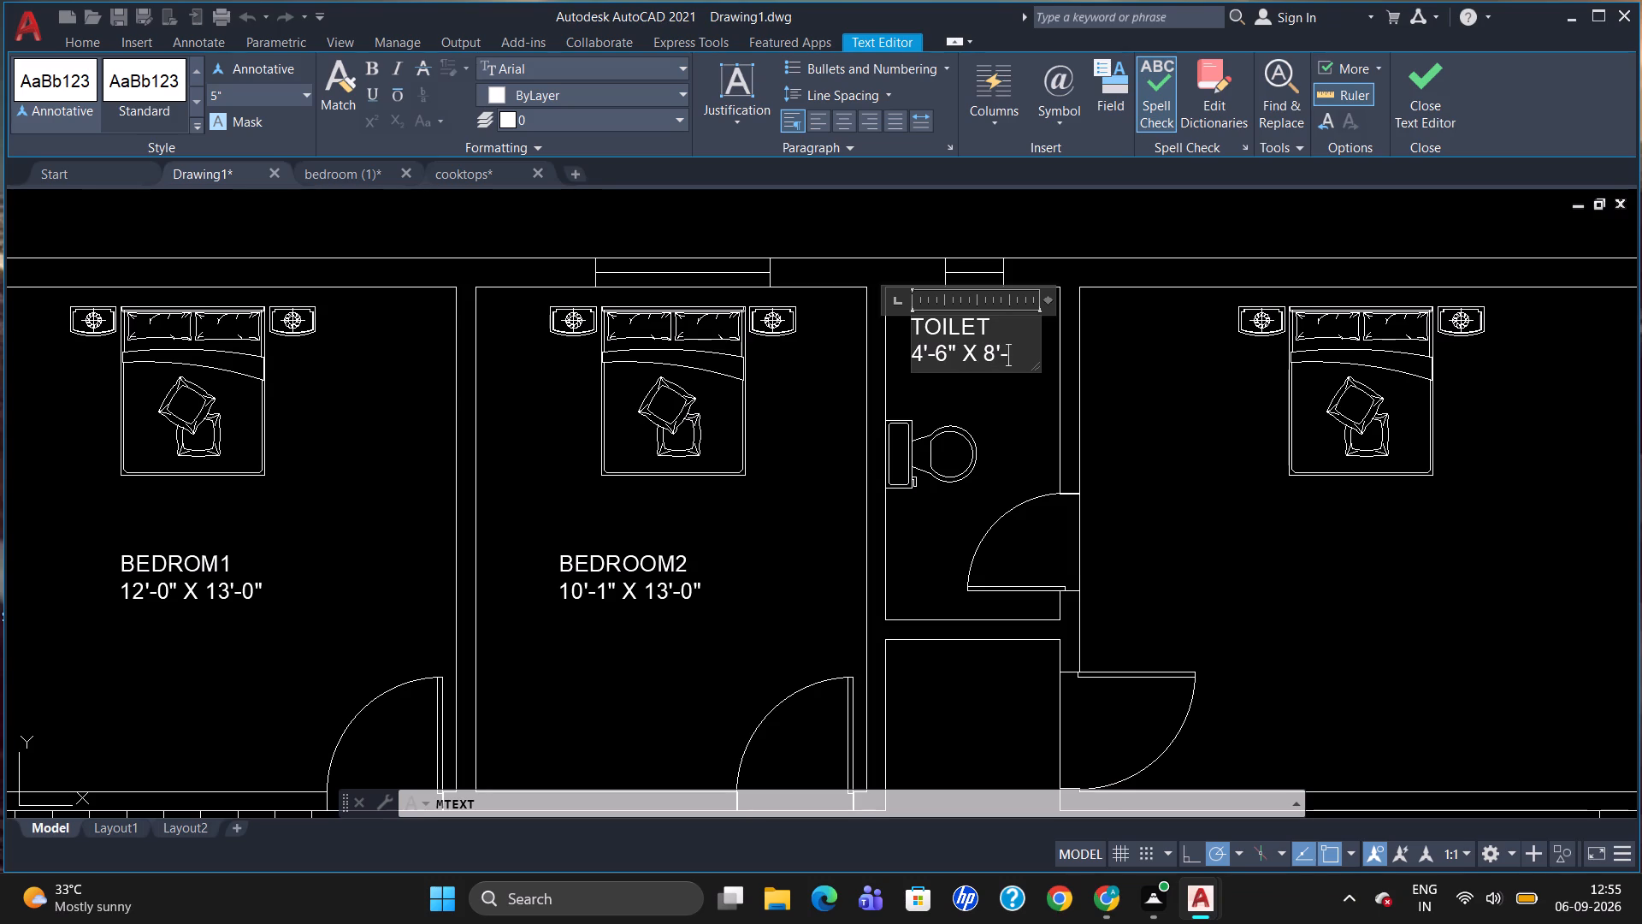
type("7\"")
left_click(924, 500)
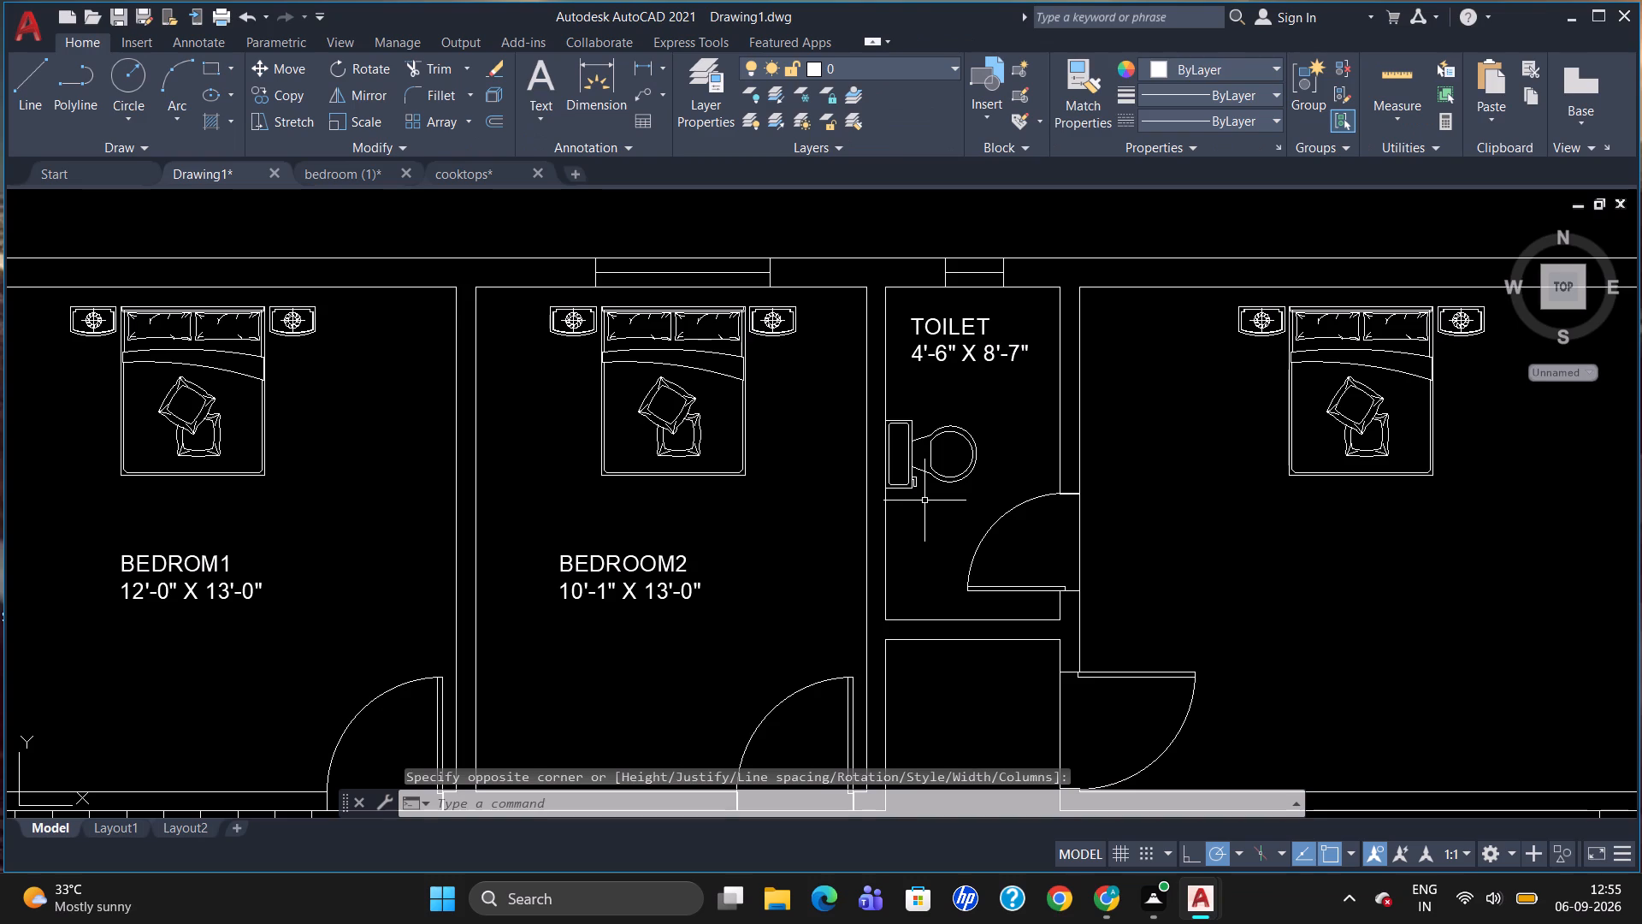
Add a 5" high multiline label reading "BEDROOM3" and "10'-6" X 13'-0"" below the bed in the northeast bedroom.
scroll(980, 396, "down", 1)
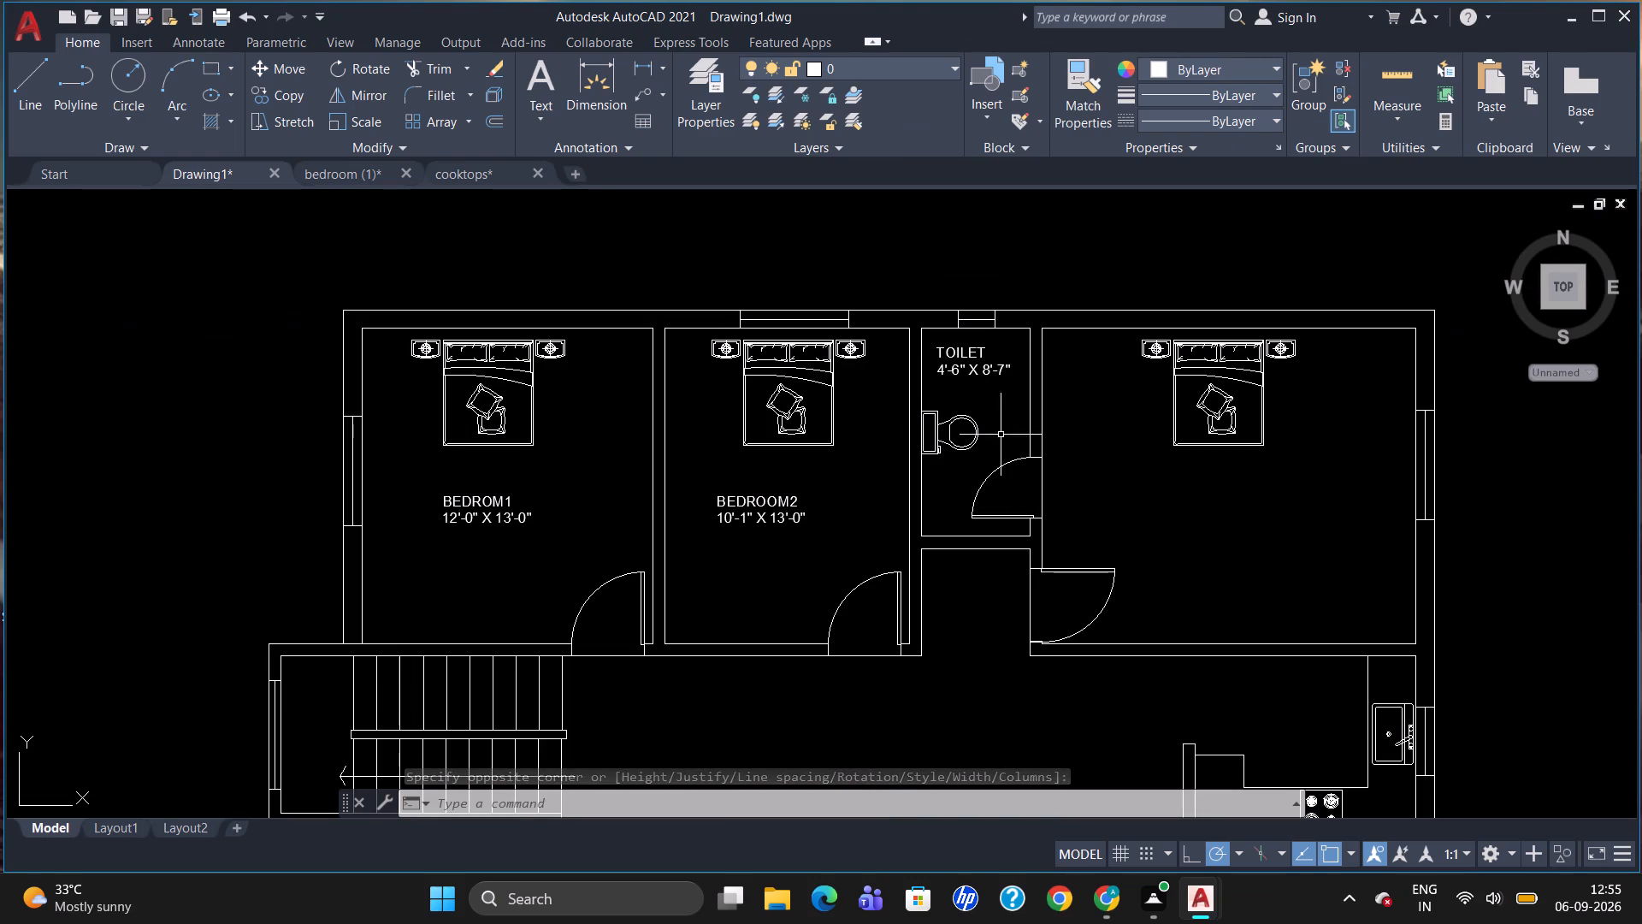
key("t")
key("Return")
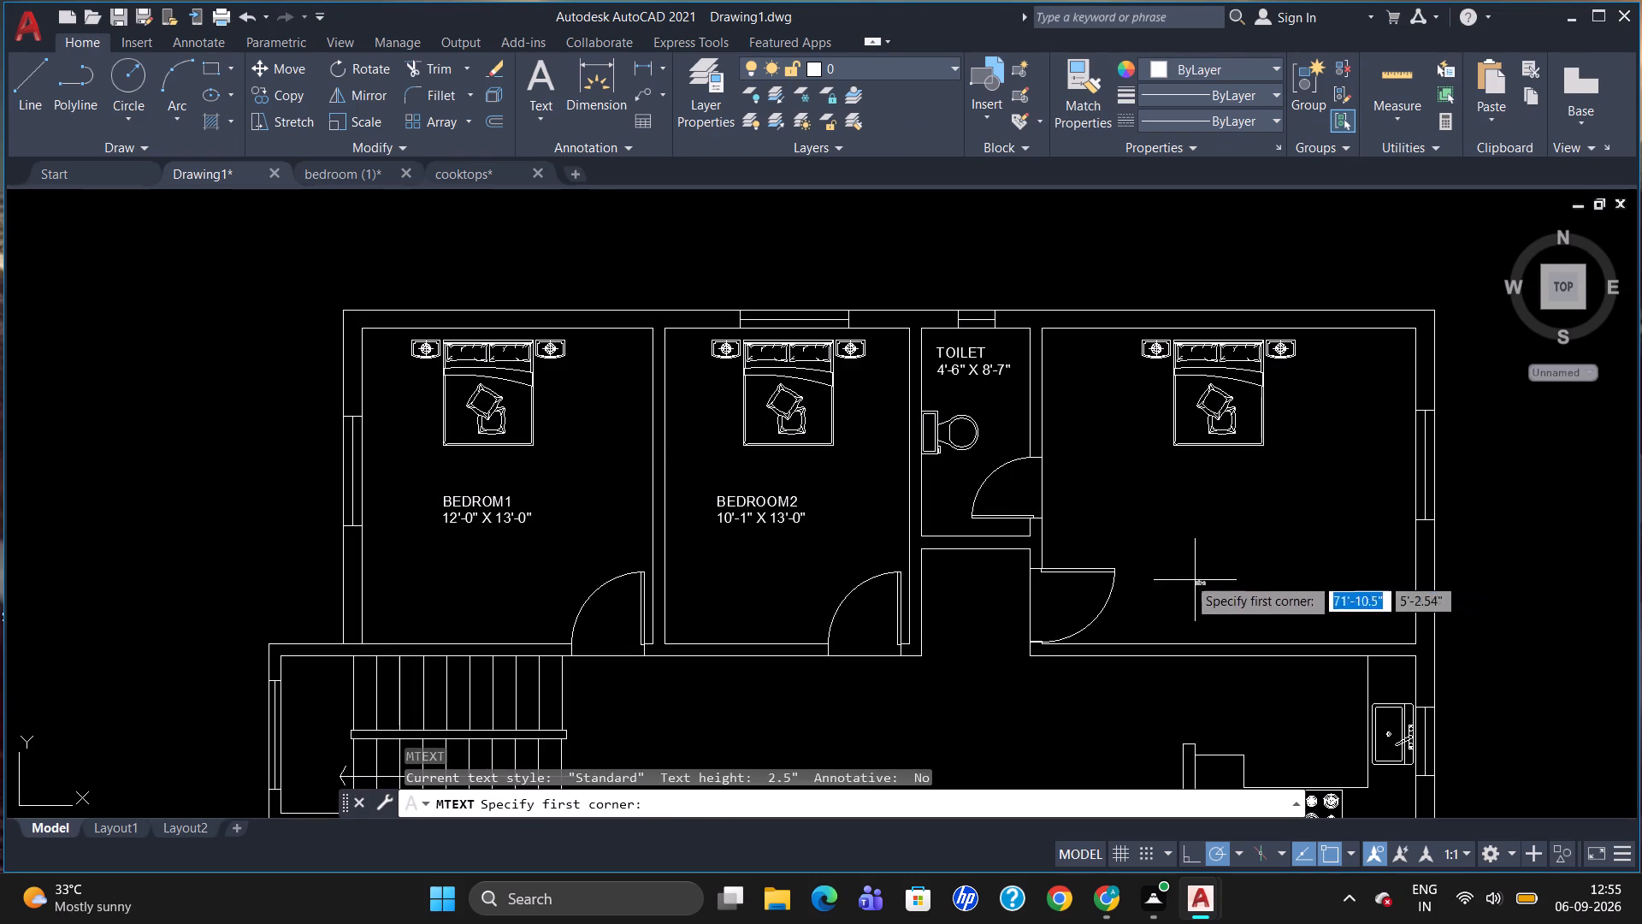
left_click_drag(1134, 494, 1143, 516)
left_click(1325, 544)
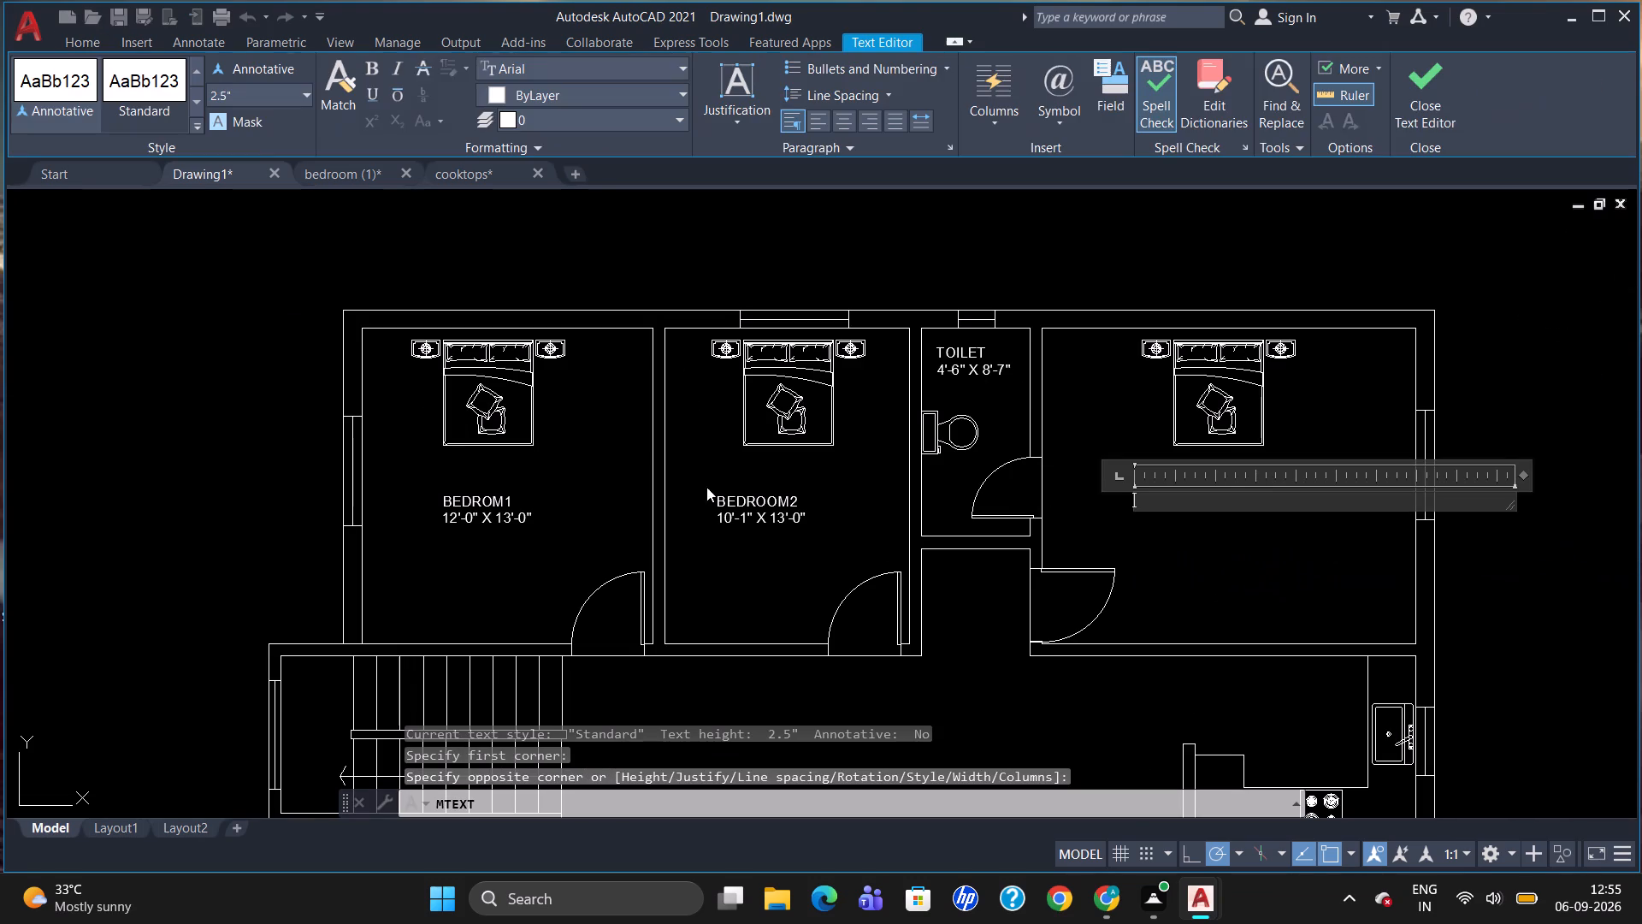
left_click(276, 95)
key("BackSpace")
key("5")
key("Return")
type("BEDROOM")
key("3")
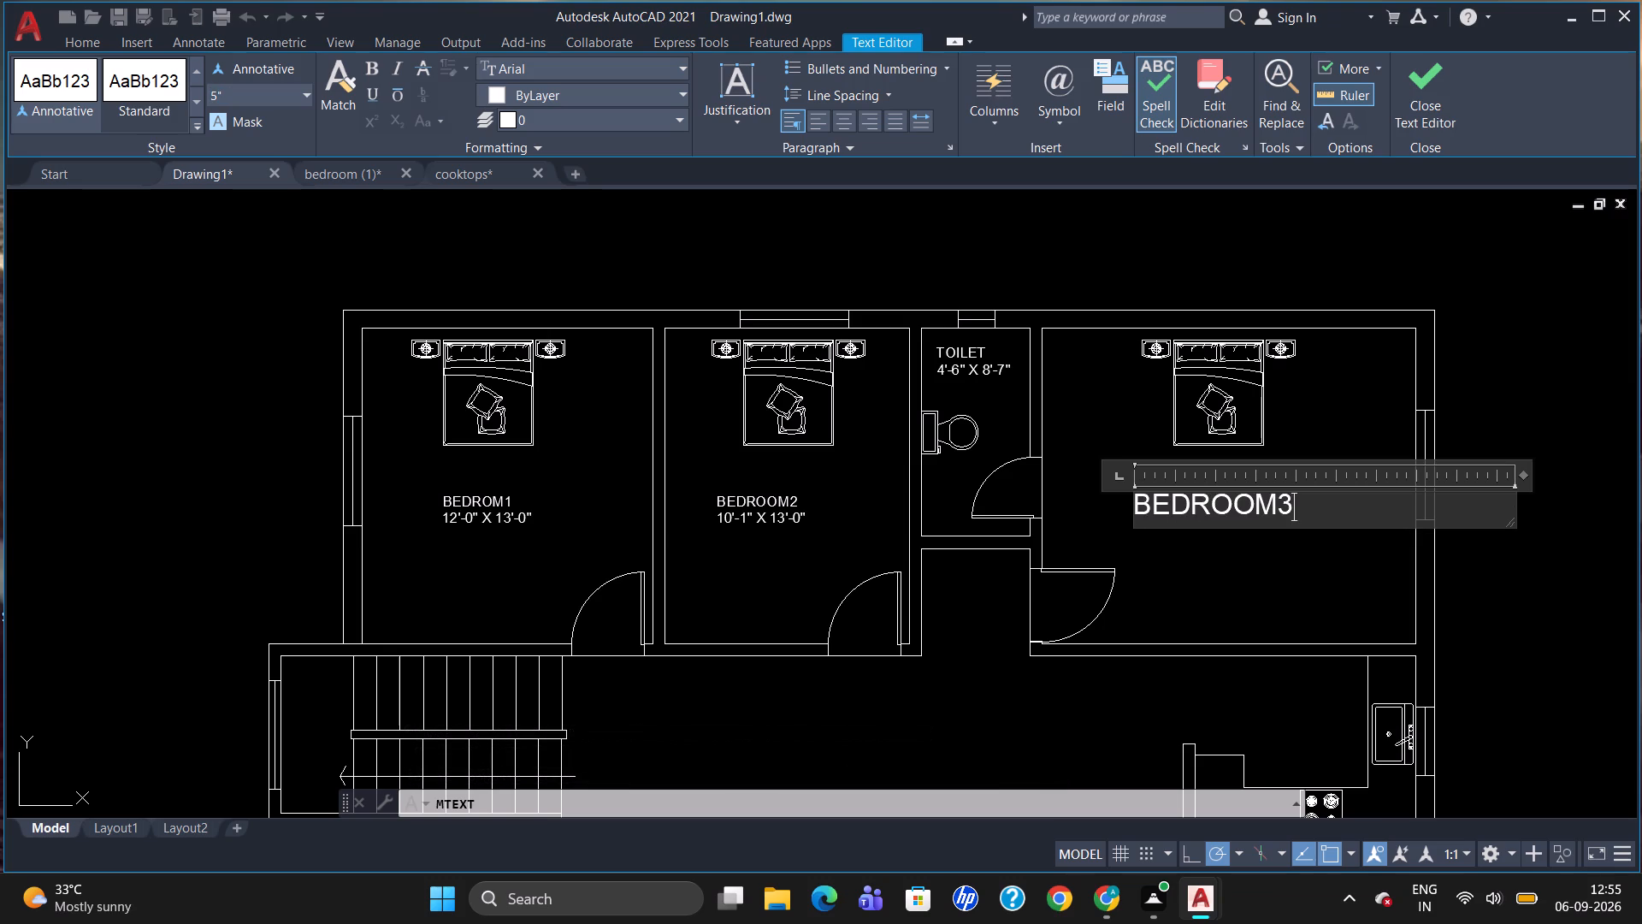
key("Return")
type("10")
type("'-6\" X")
key("space")
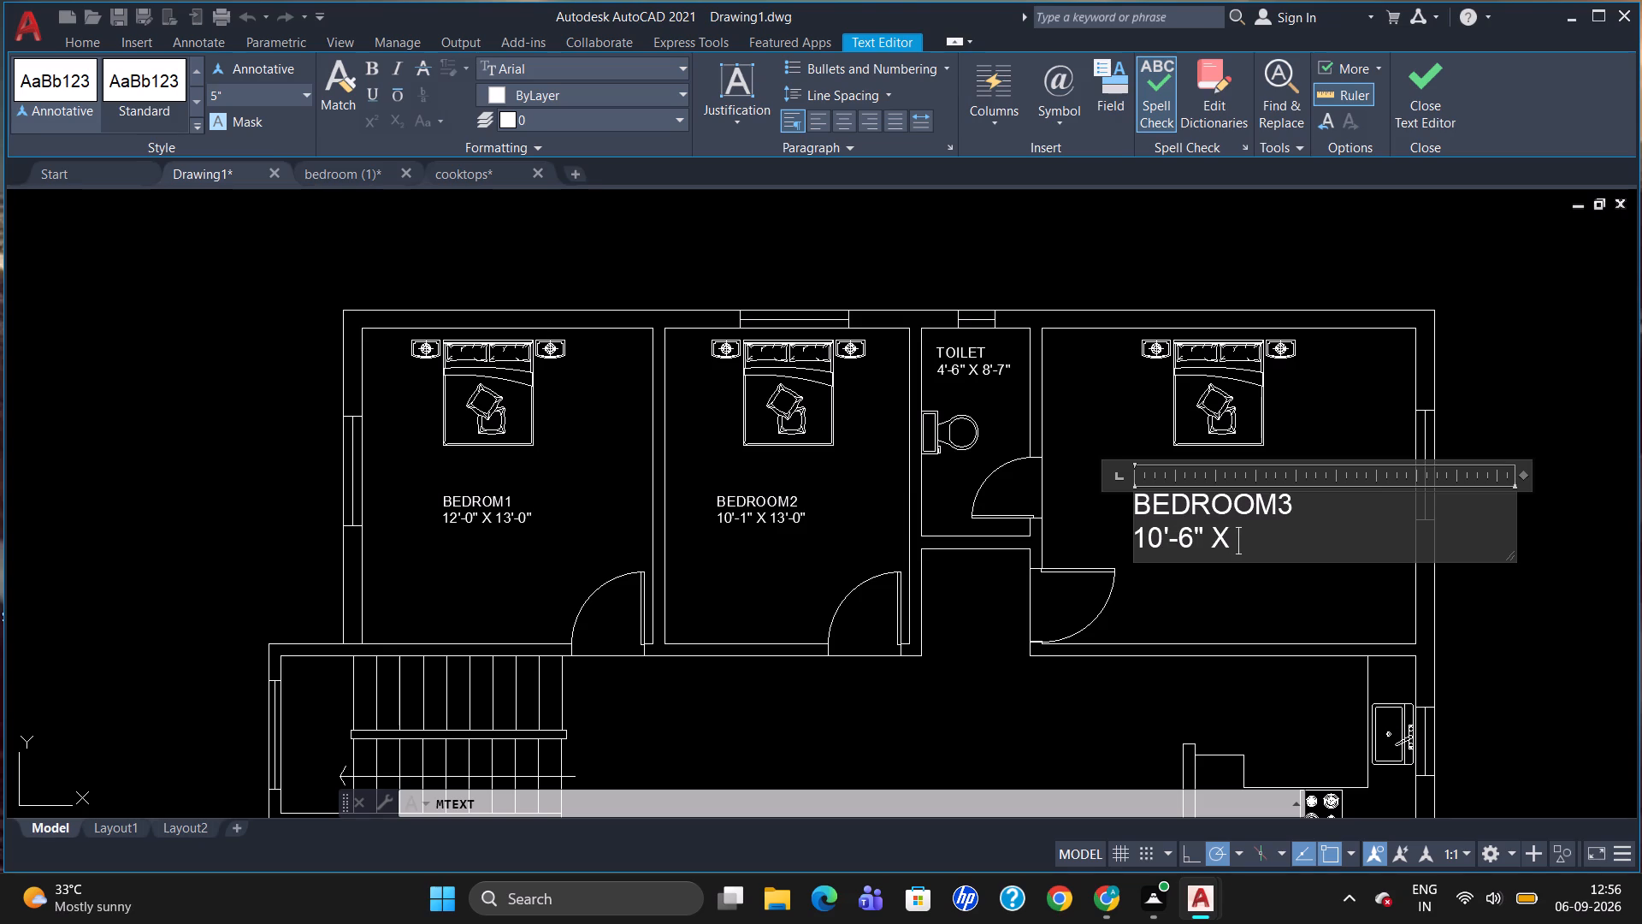
type("13'-0\"")
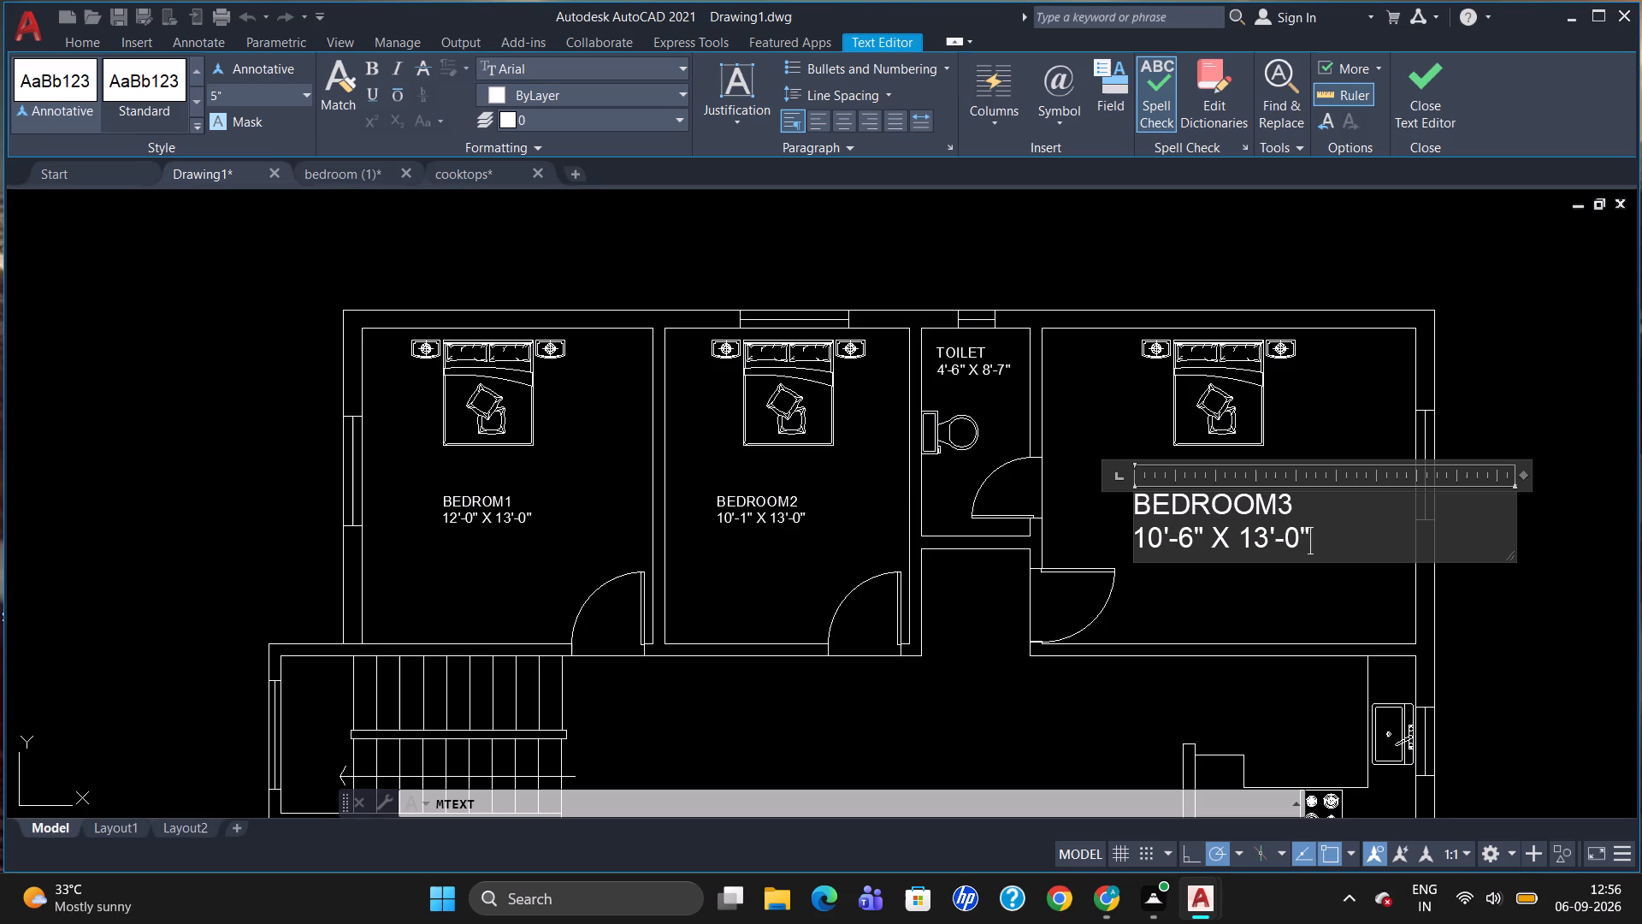
scroll(818, 341, "down", 2)
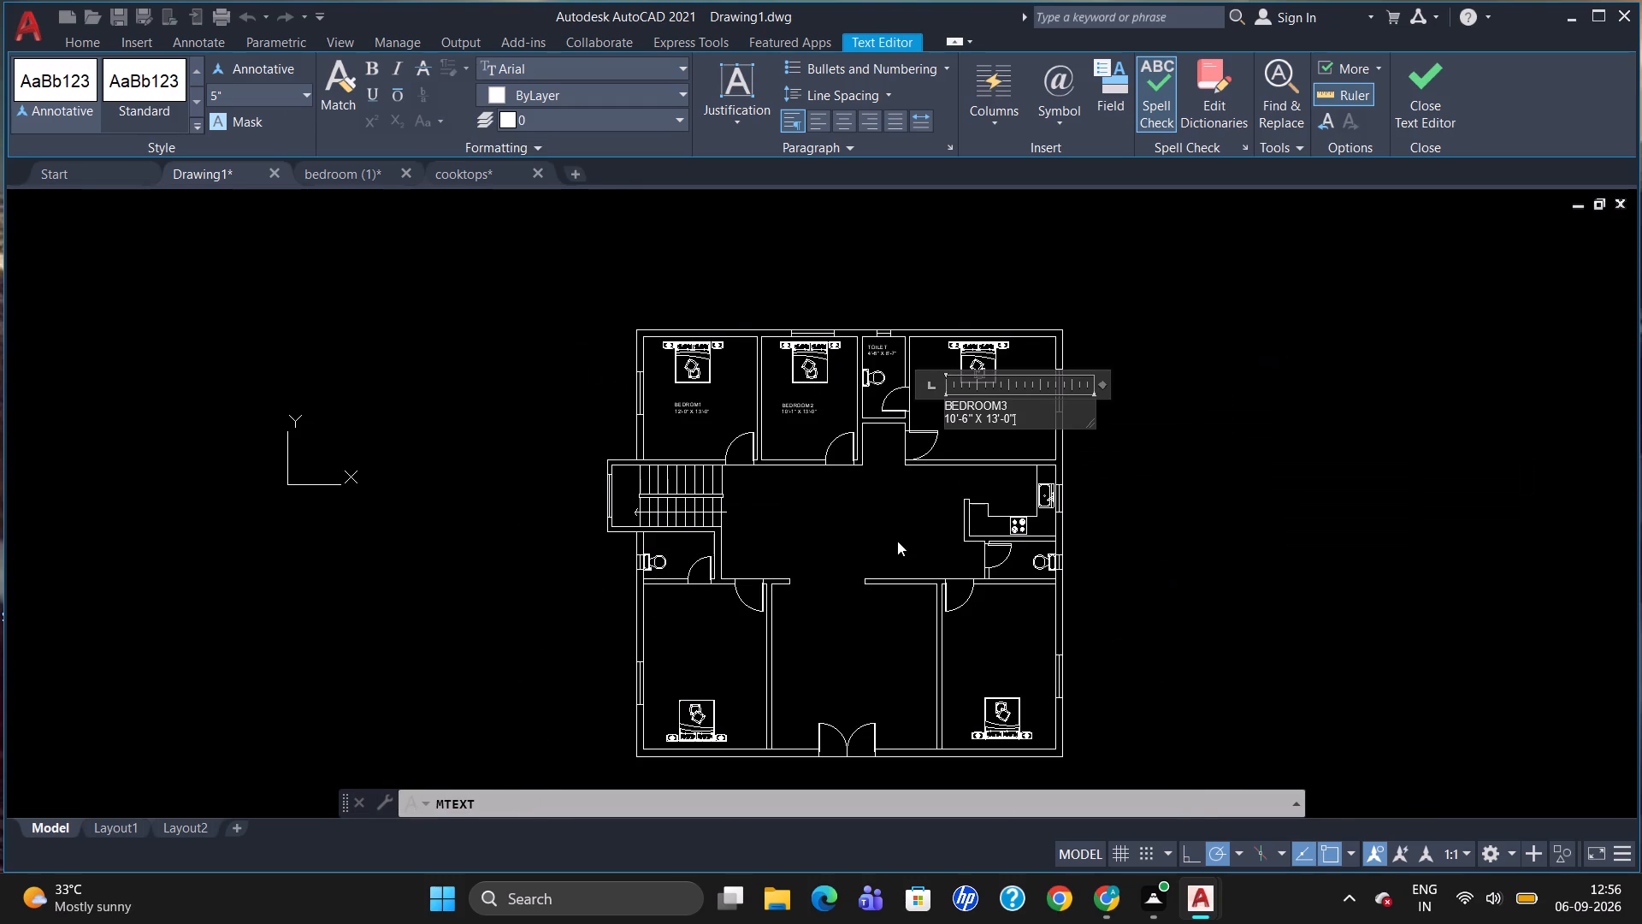
key("Escape")
left_click(851, 442)
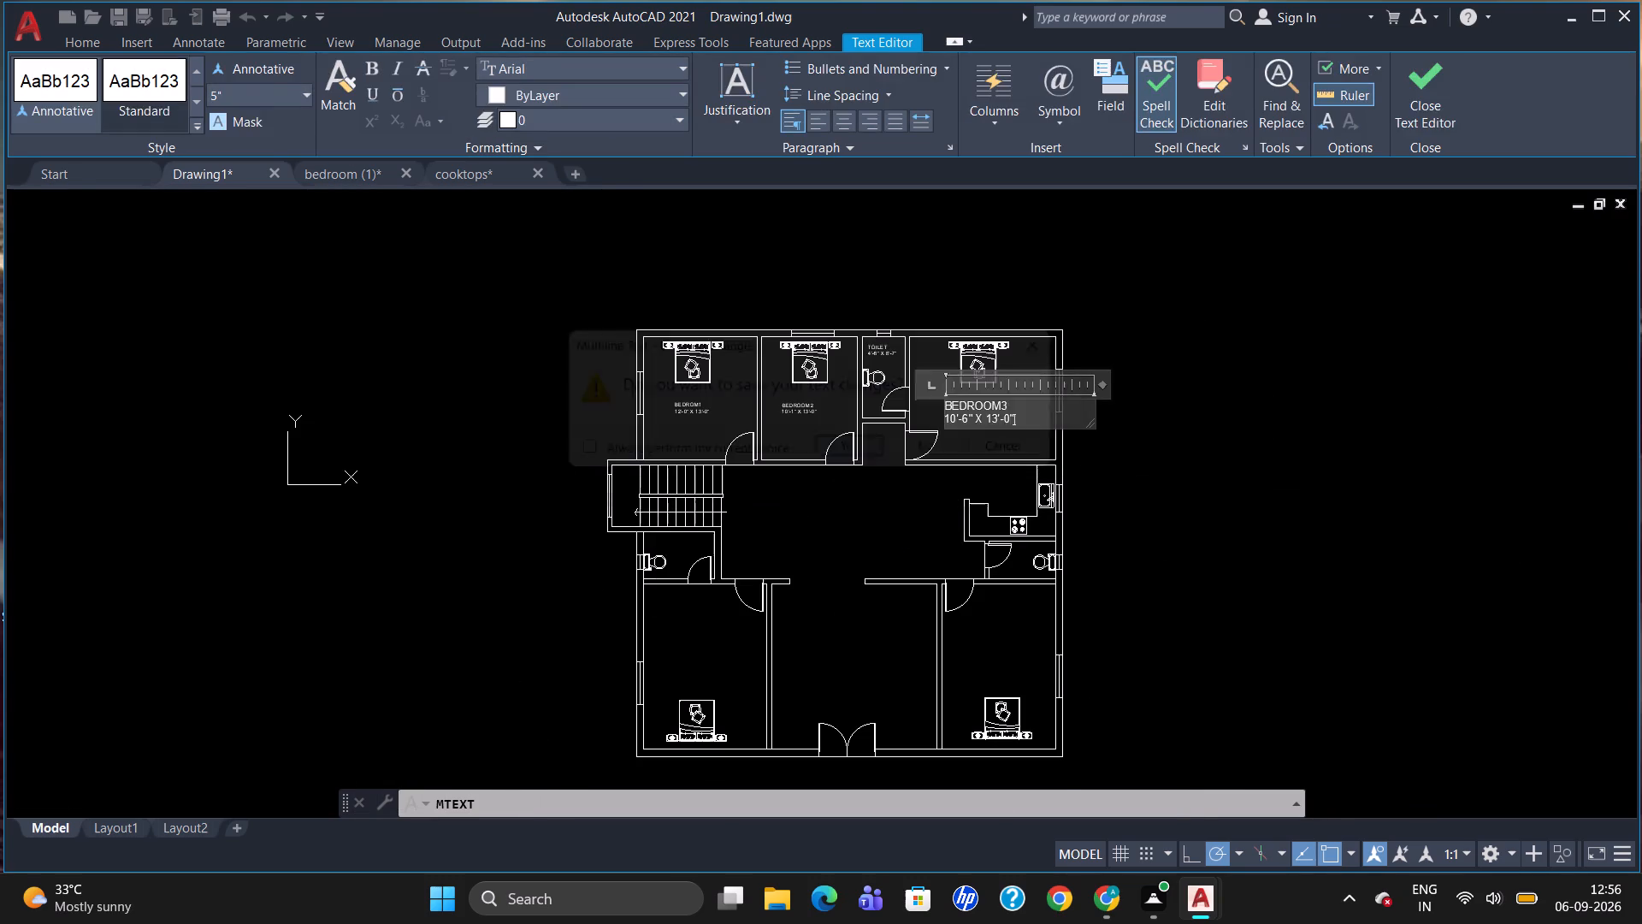
Shift the northeast bedroom's label east so it starts in line with the bed's west edge.
scroll(944, 416, "up", 1)
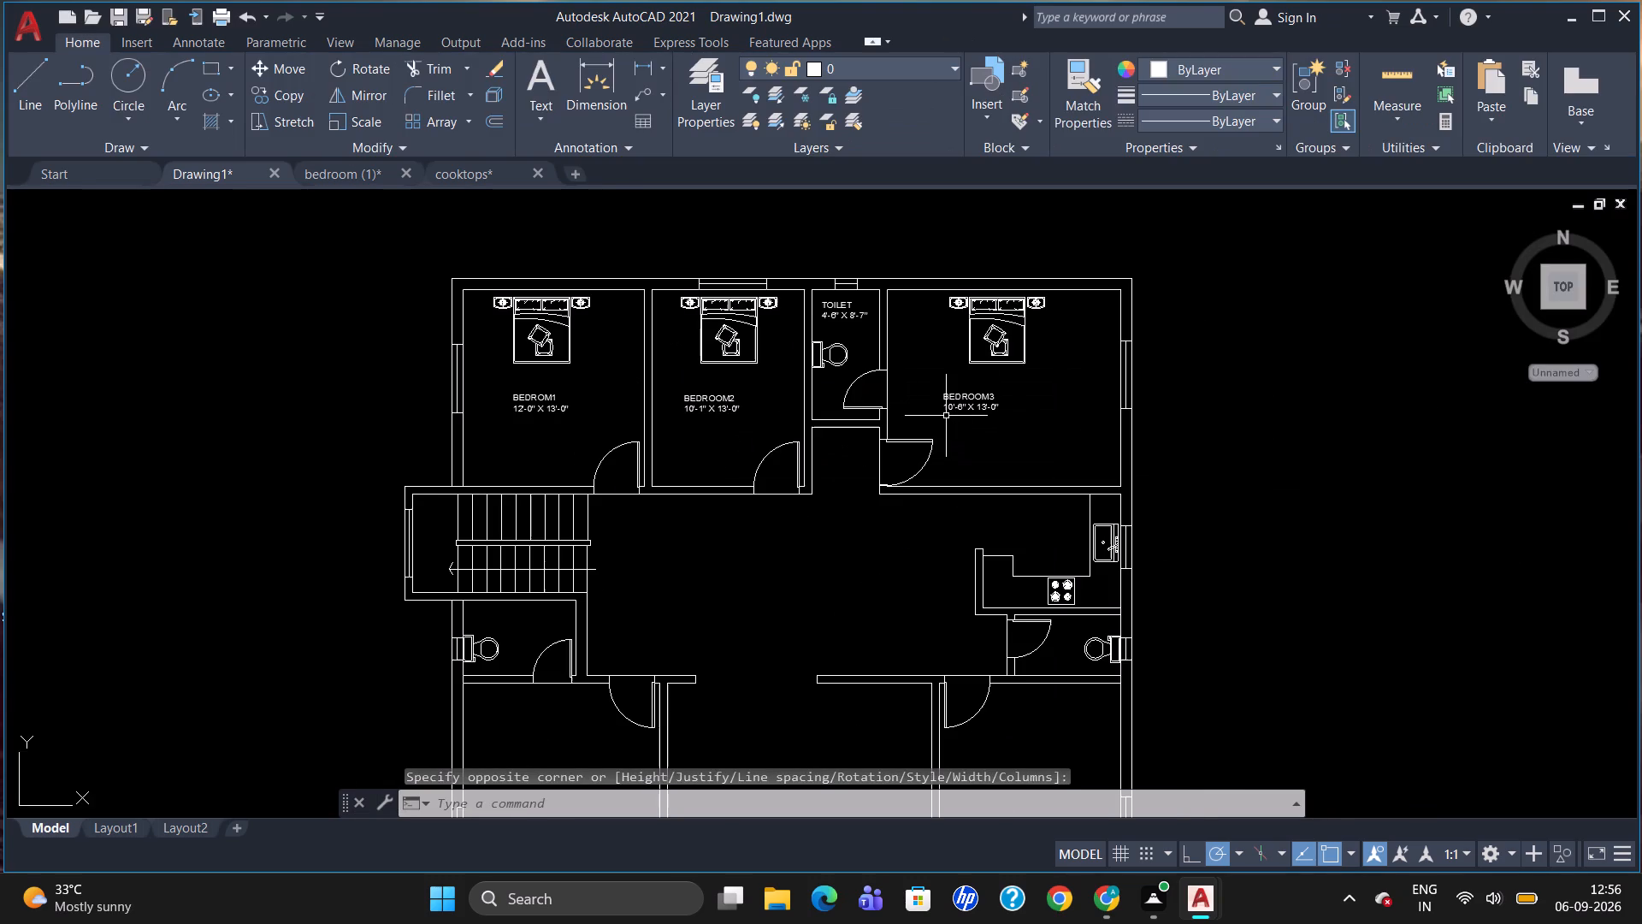
left_click(969, 401)
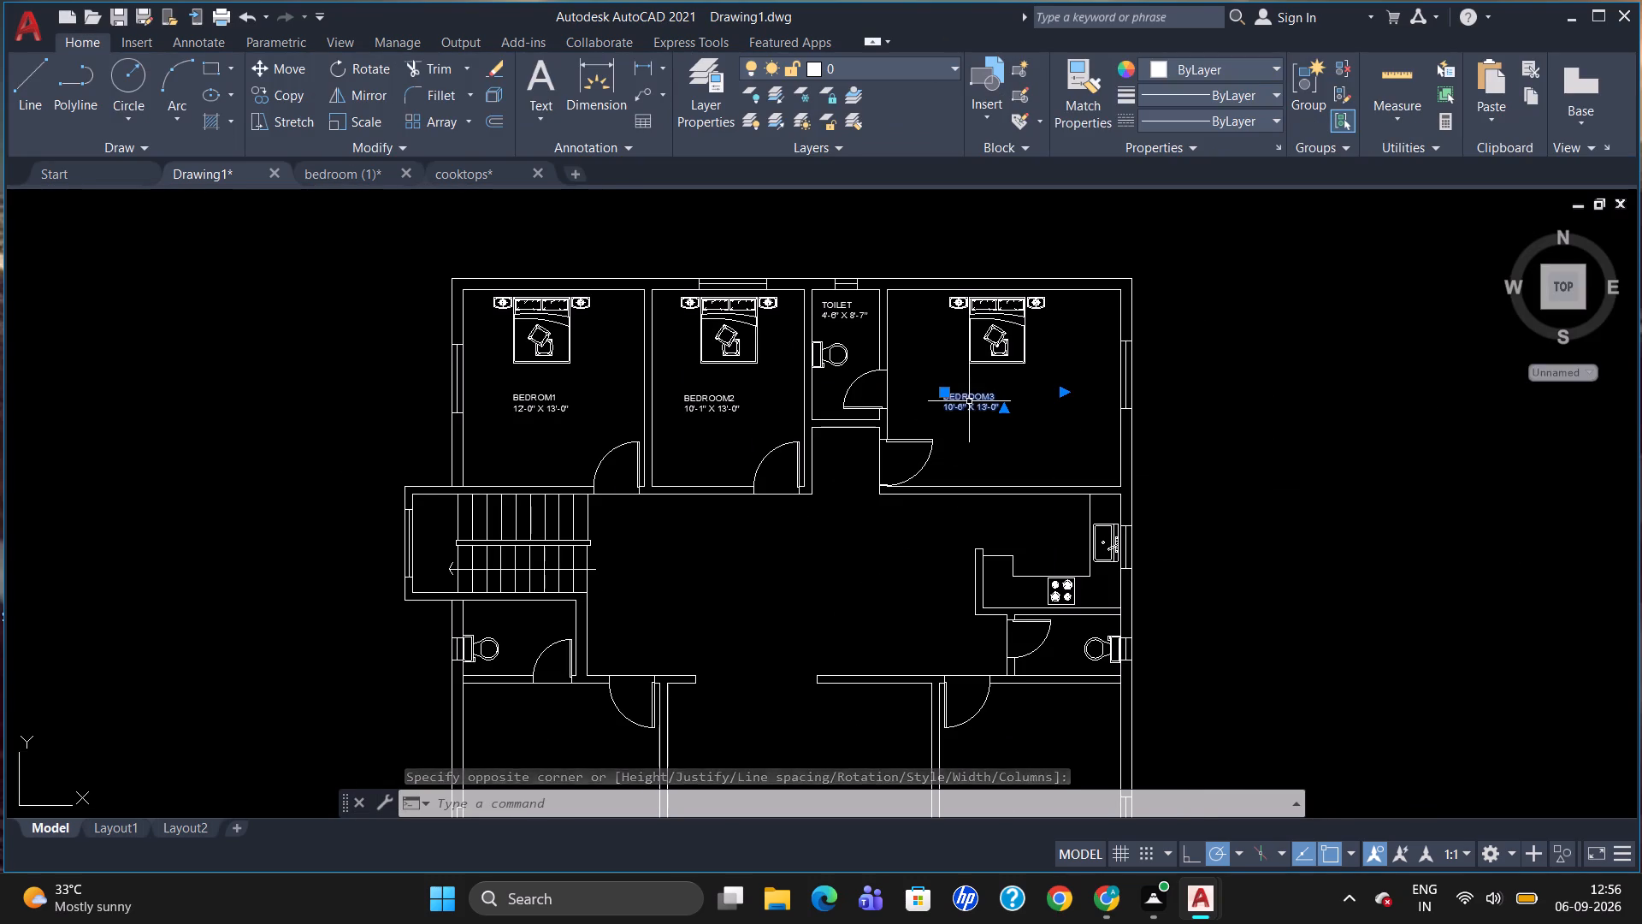
left_click(944, 389)
left_click(967, 391)
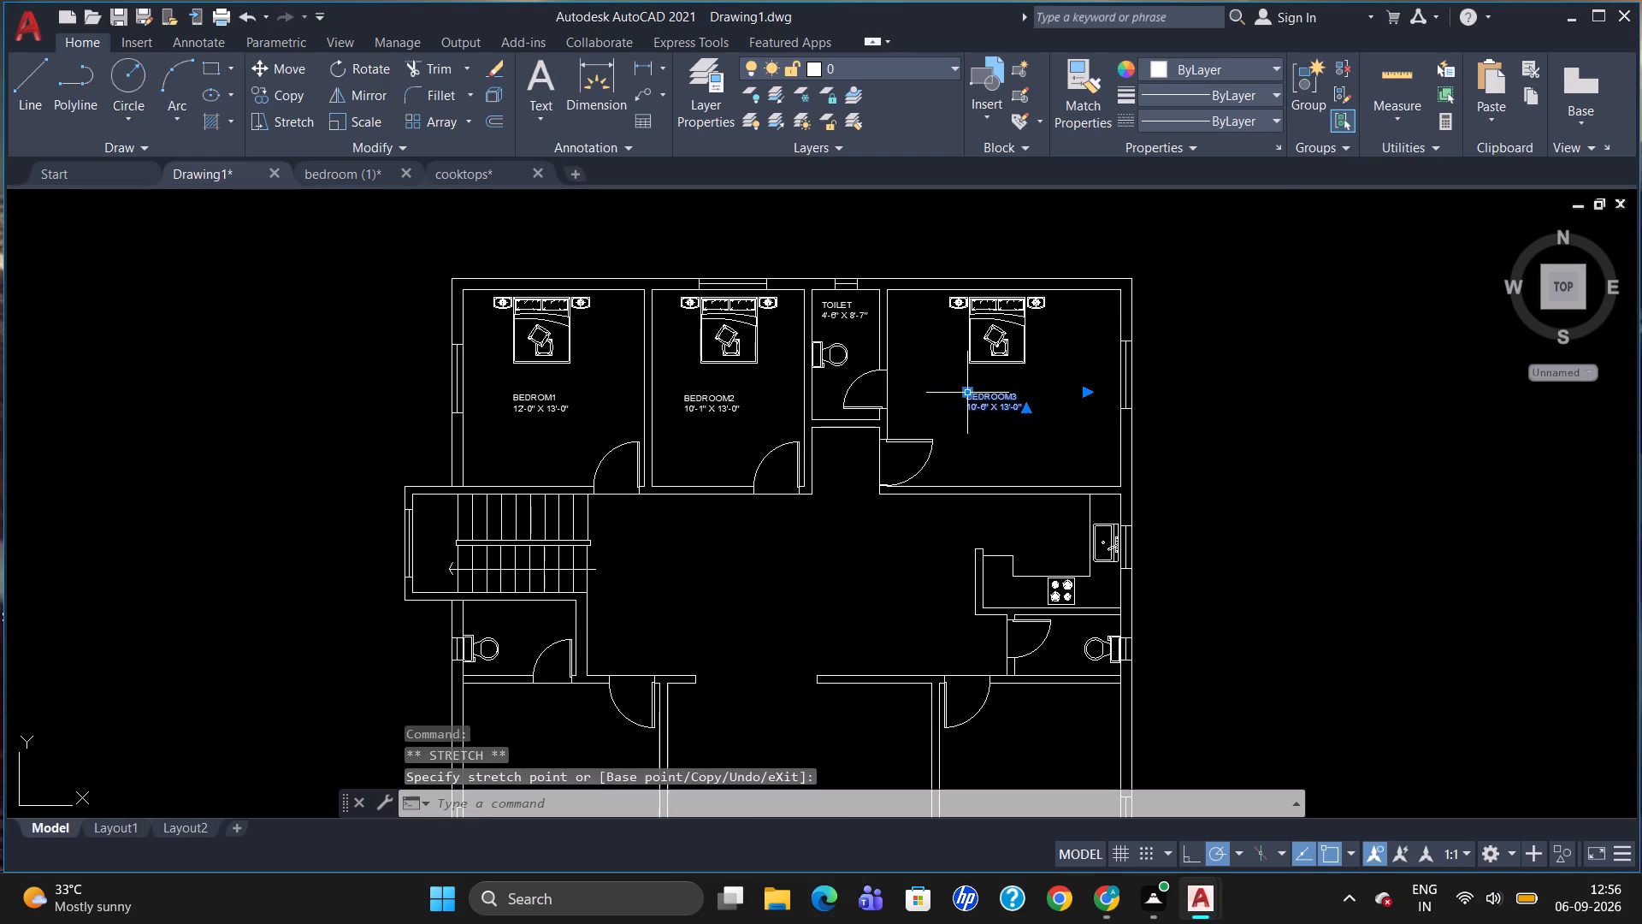
key("Escape")
Add linear dimensions for the width and depth of the passage recess south of the north toilet.
scroll(799, 559, "up", 1)
type("DLI")
key("Return")
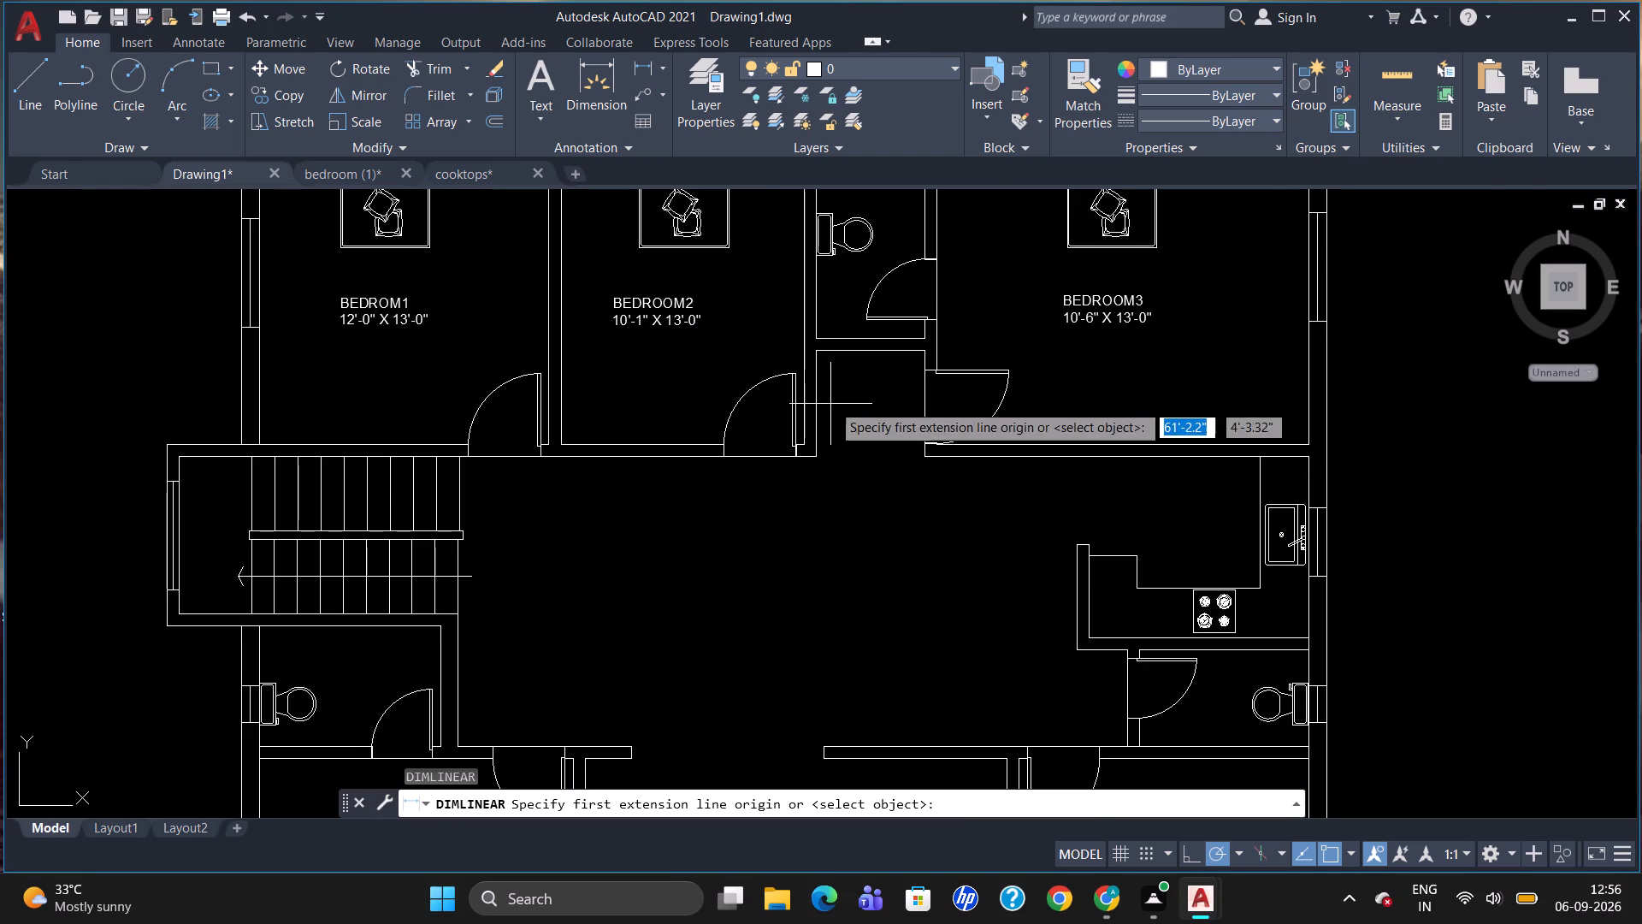
scroll(832, 399, "up", 2)
left_click(787, 279)
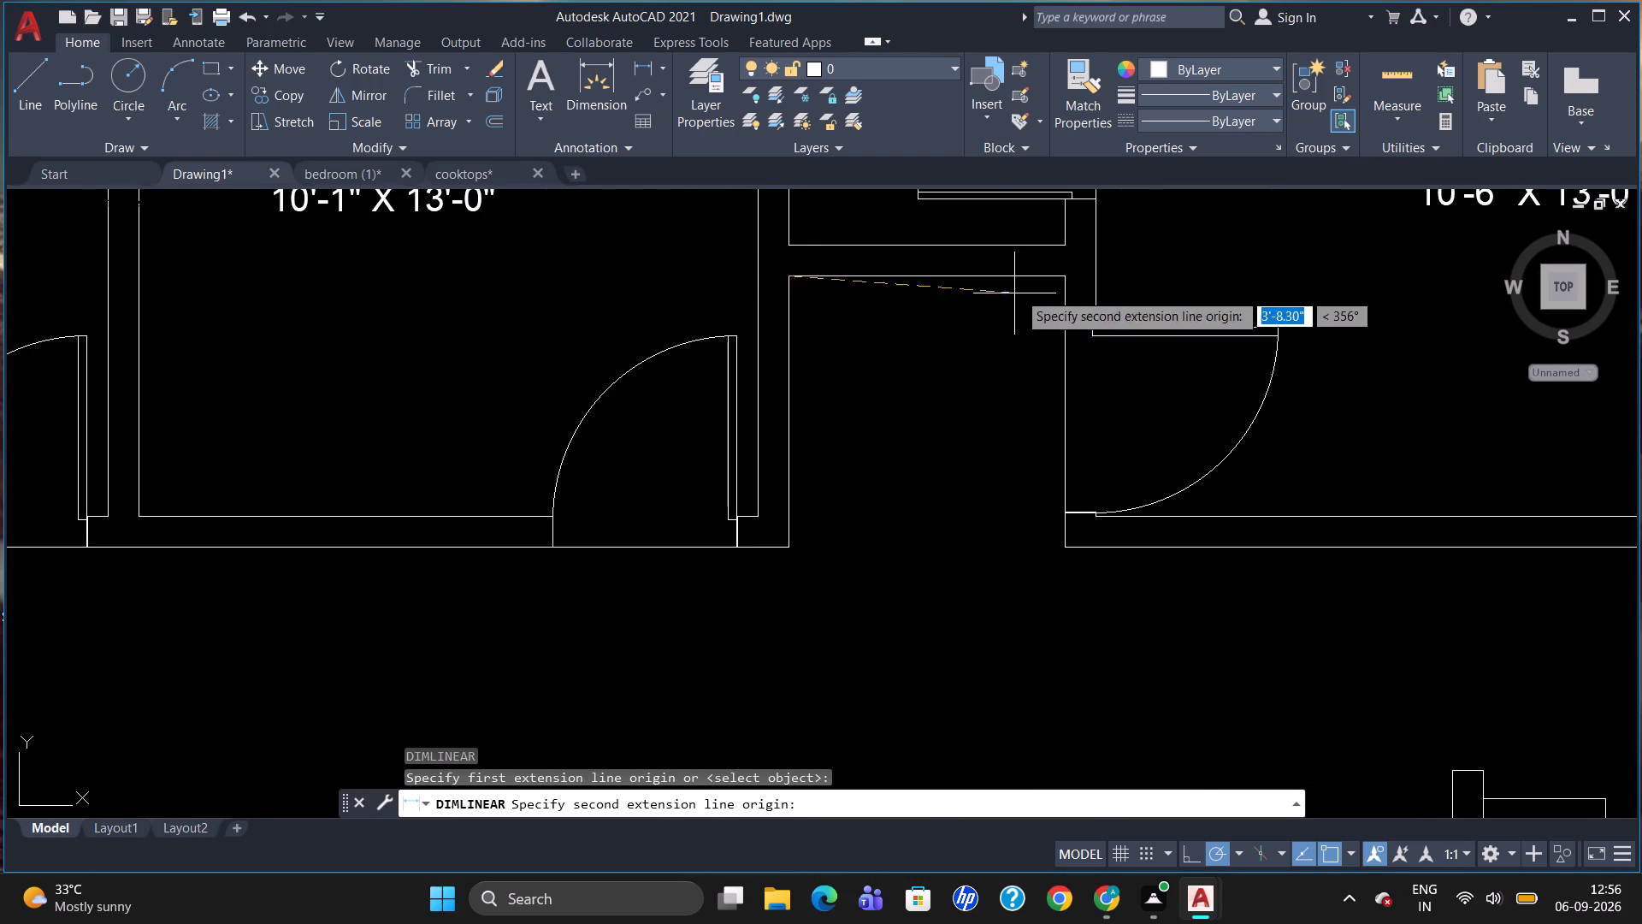
left_click(1061, 279)
left_click(1053, 326)
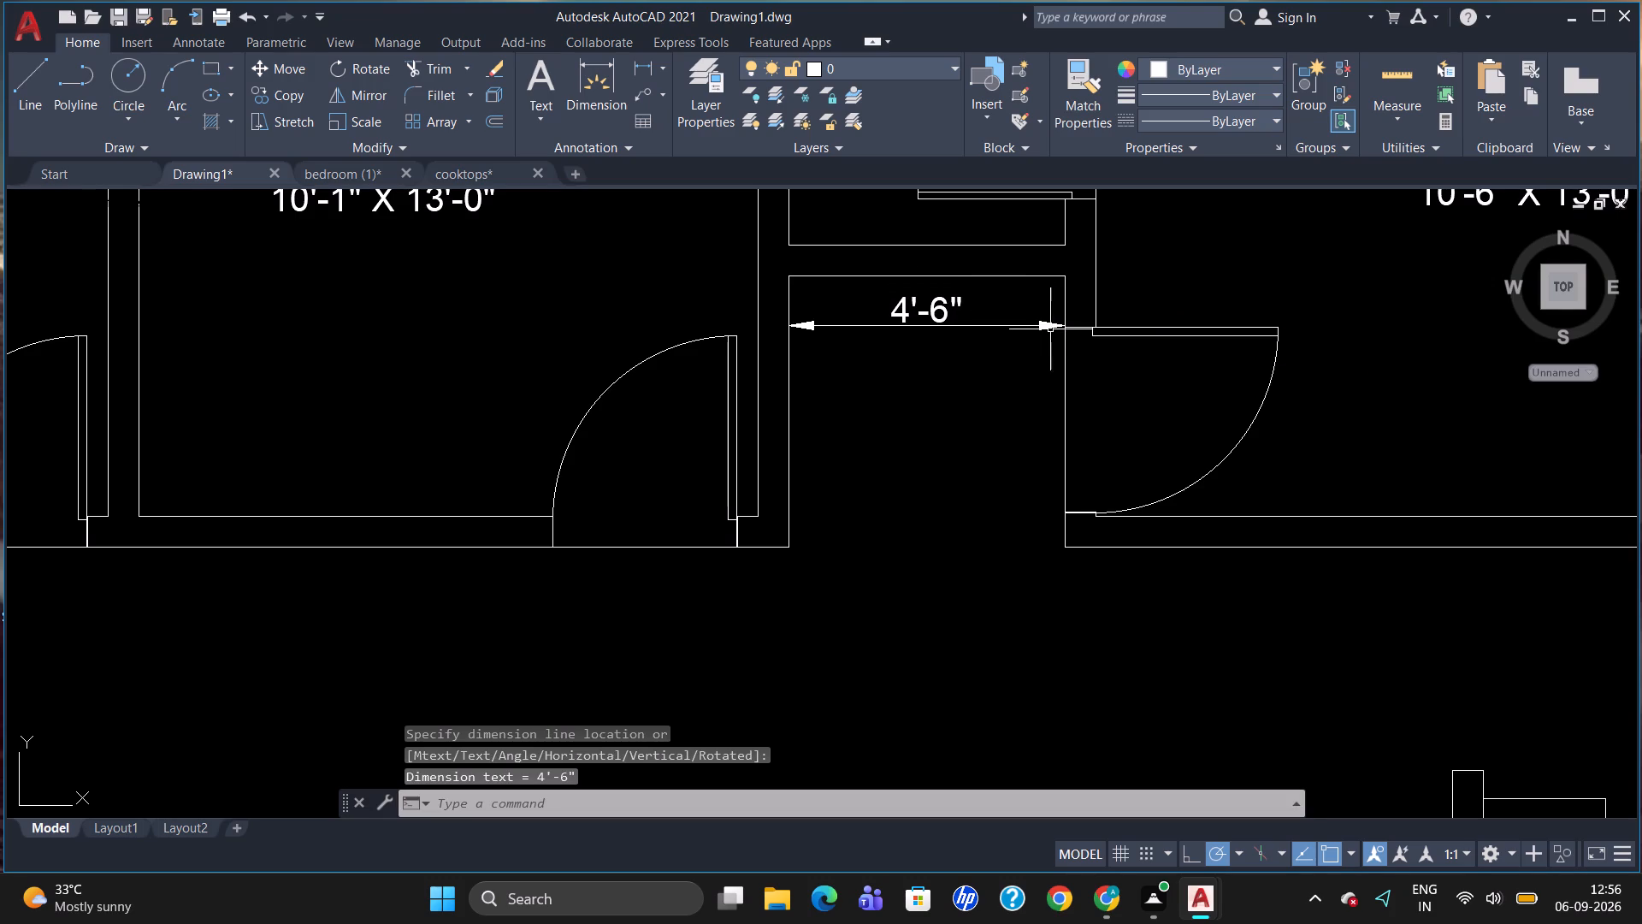
key("space")
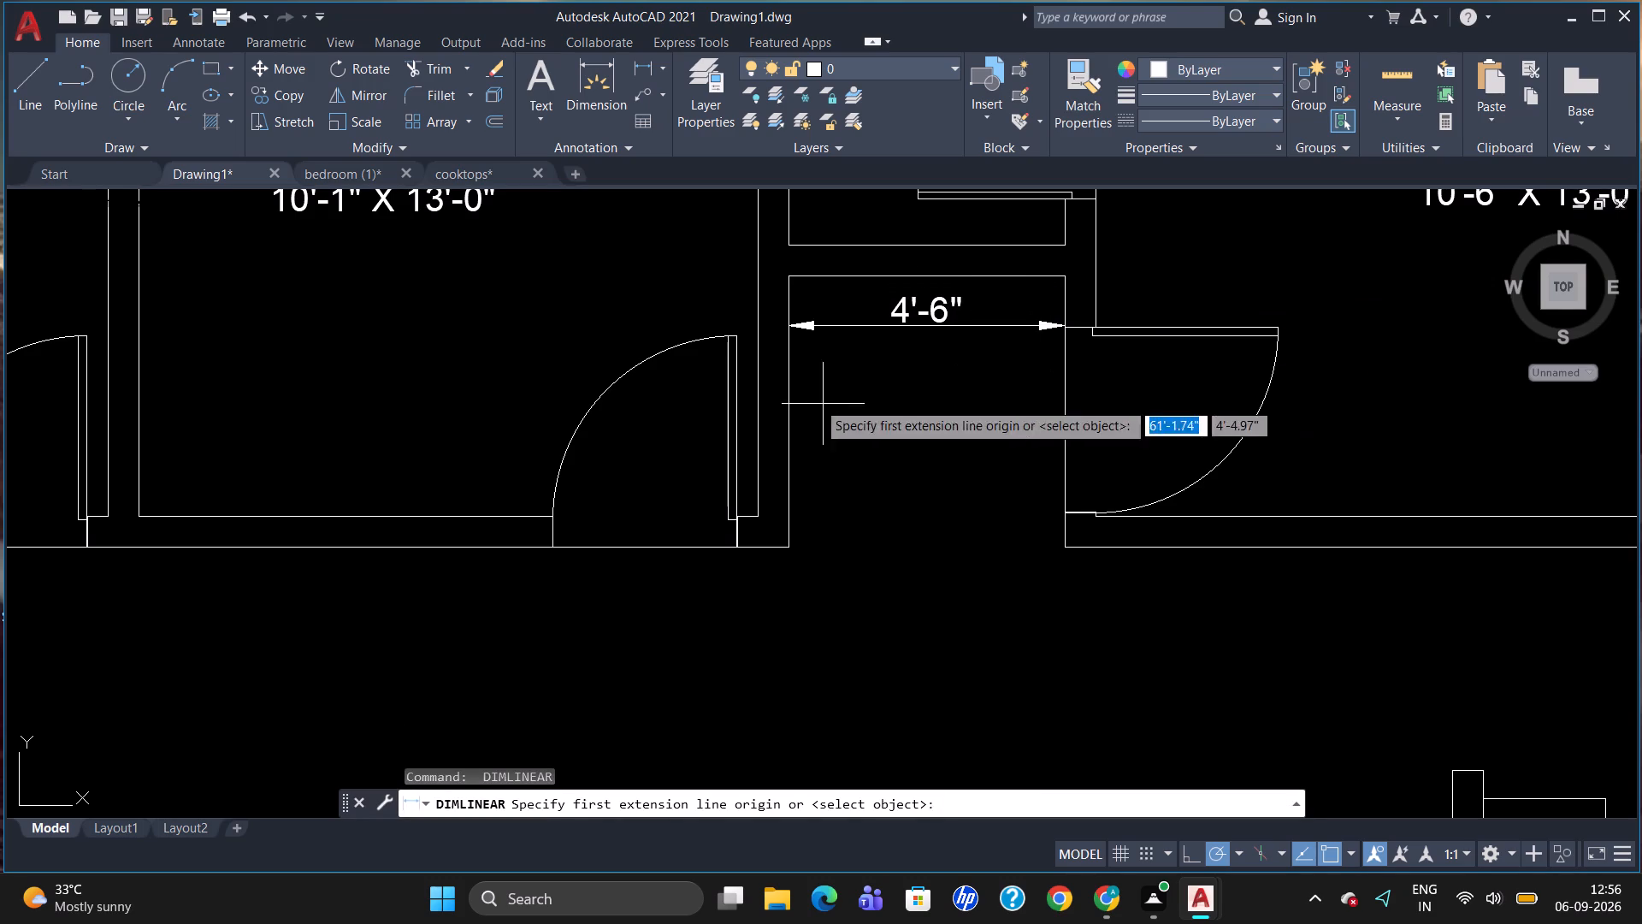
left_click(789, 278)
left_click(790, 549)
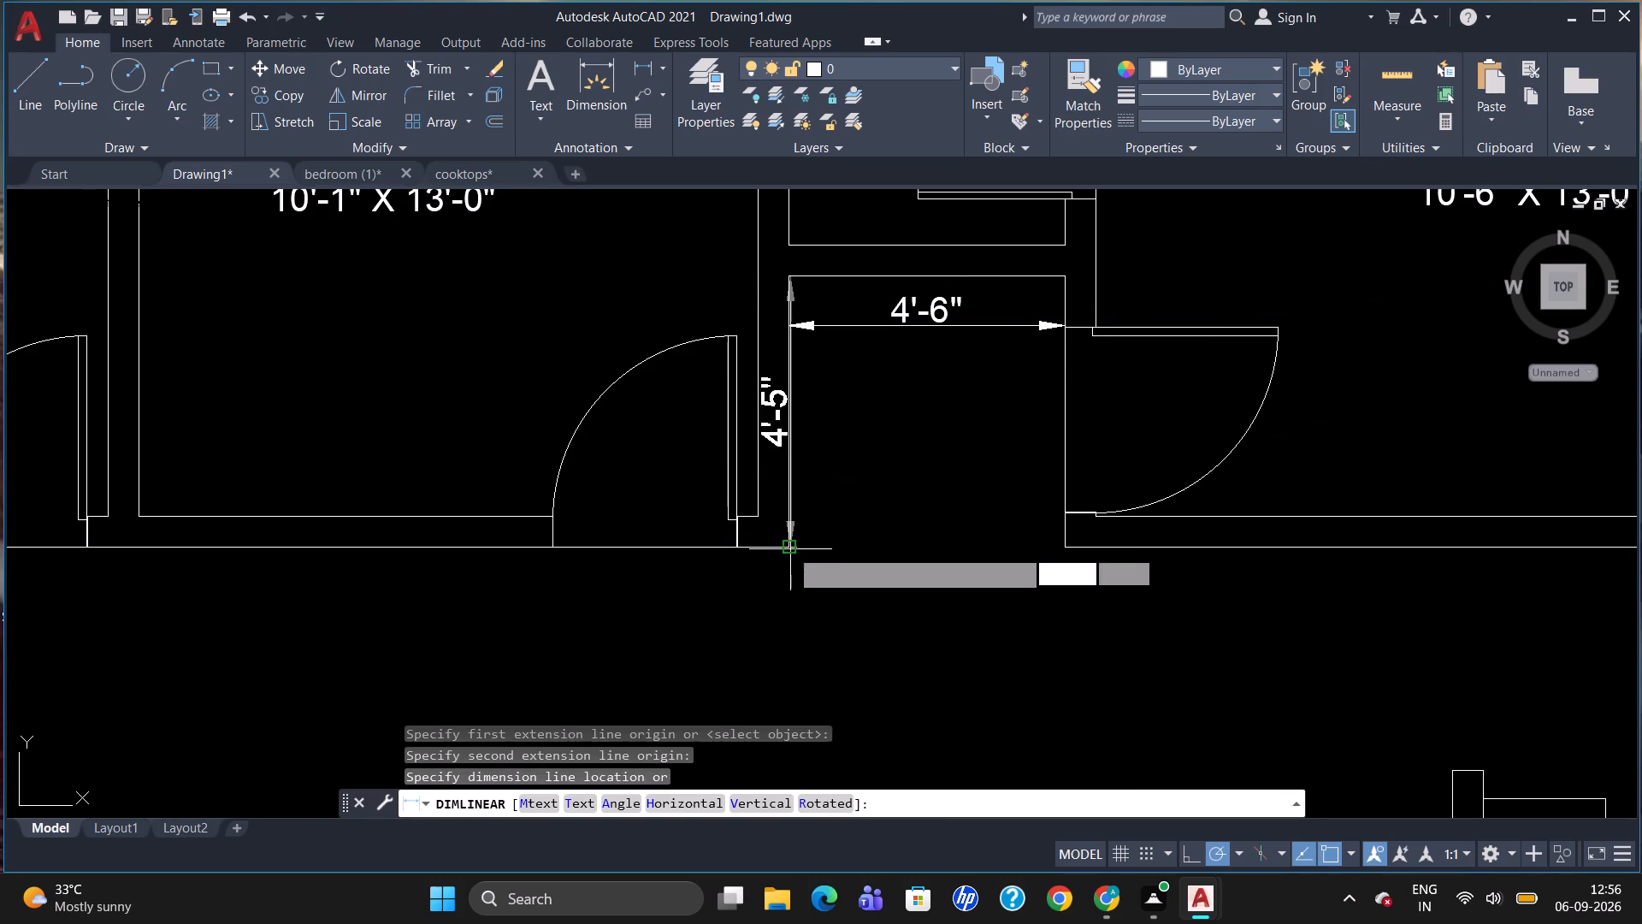
left_click(831, 548)
Add a horizontal linear dimension below BEDROOM3's south wall, from the passage recess corner to the east wall.
scroll(1104, 270, "down", 2)
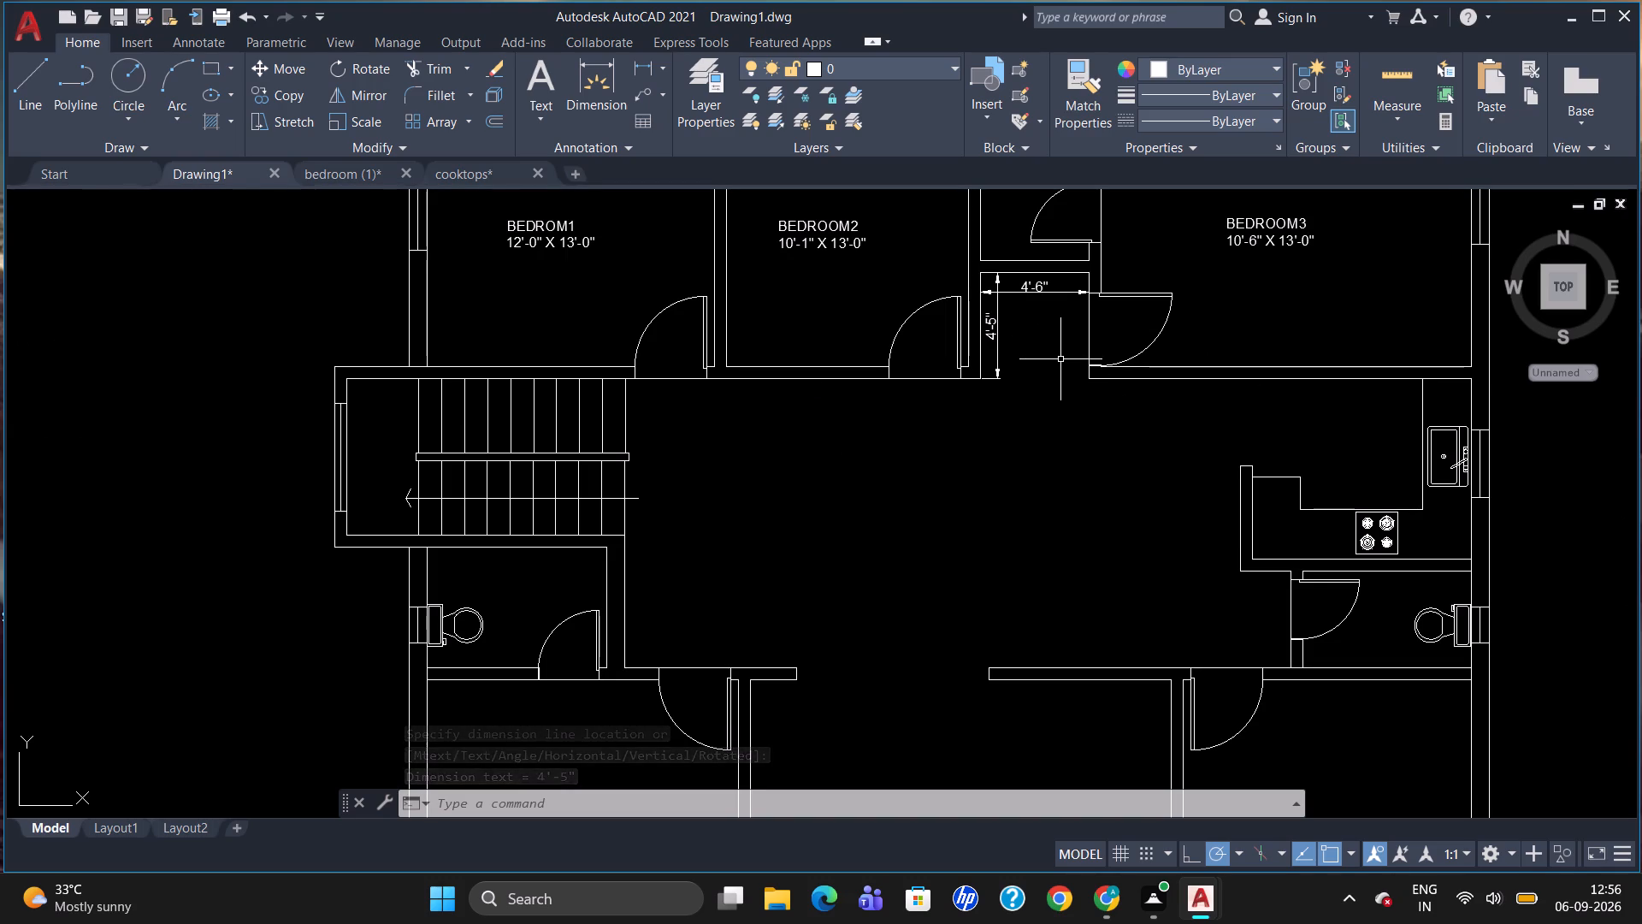
key("space")
left_click(1095, 380)
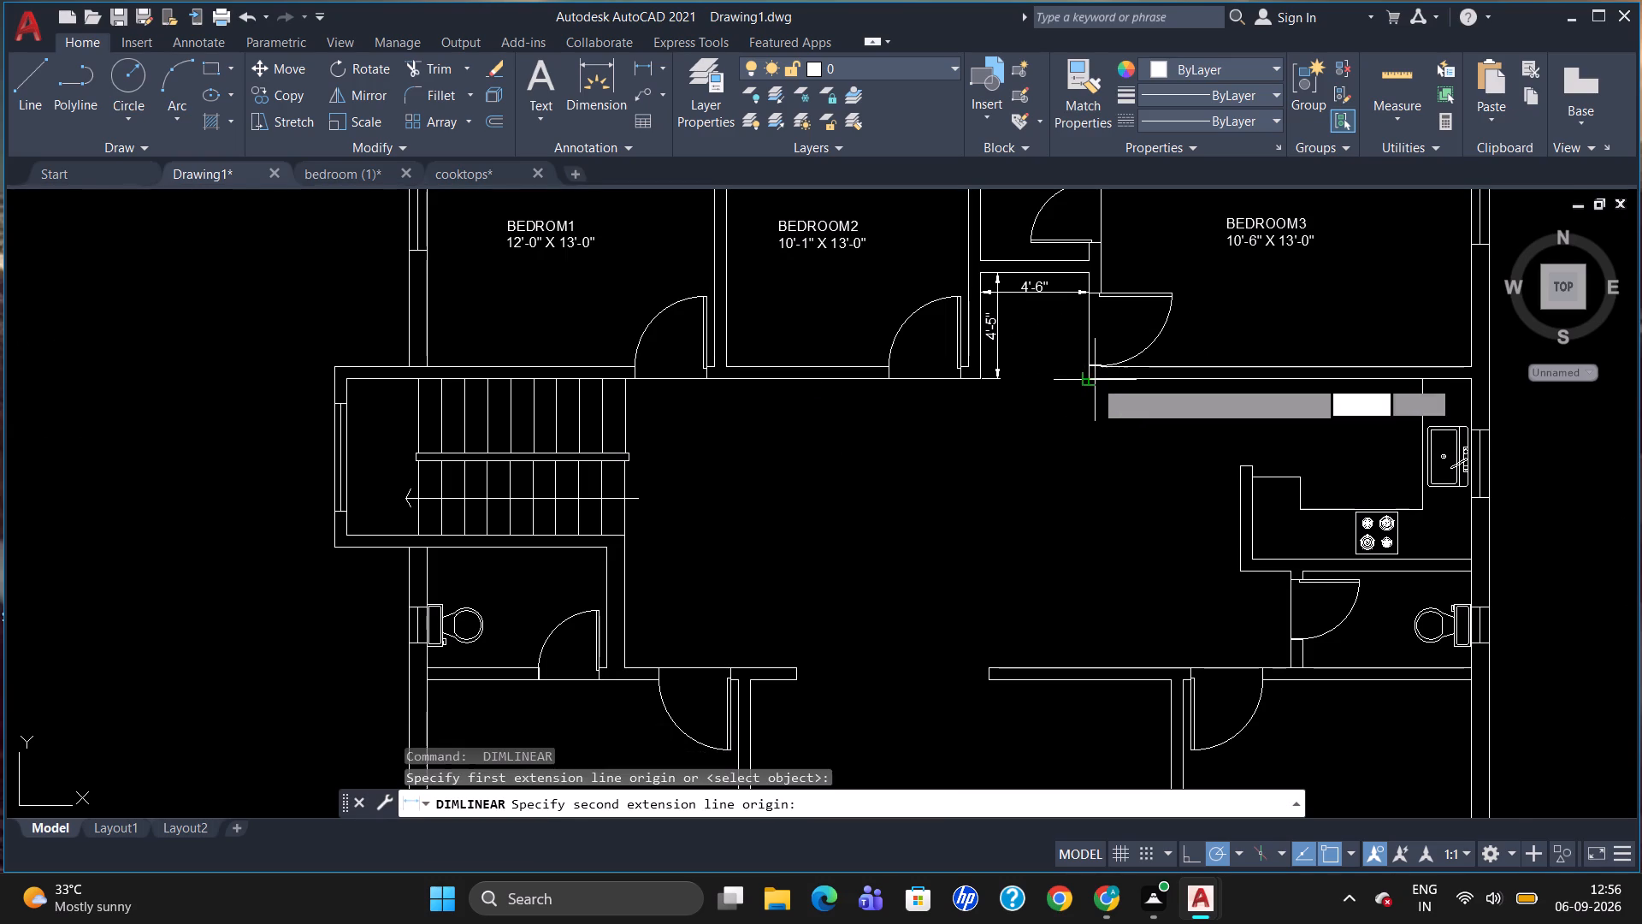
left_click(1461, 386)
left_click(1454, 412)
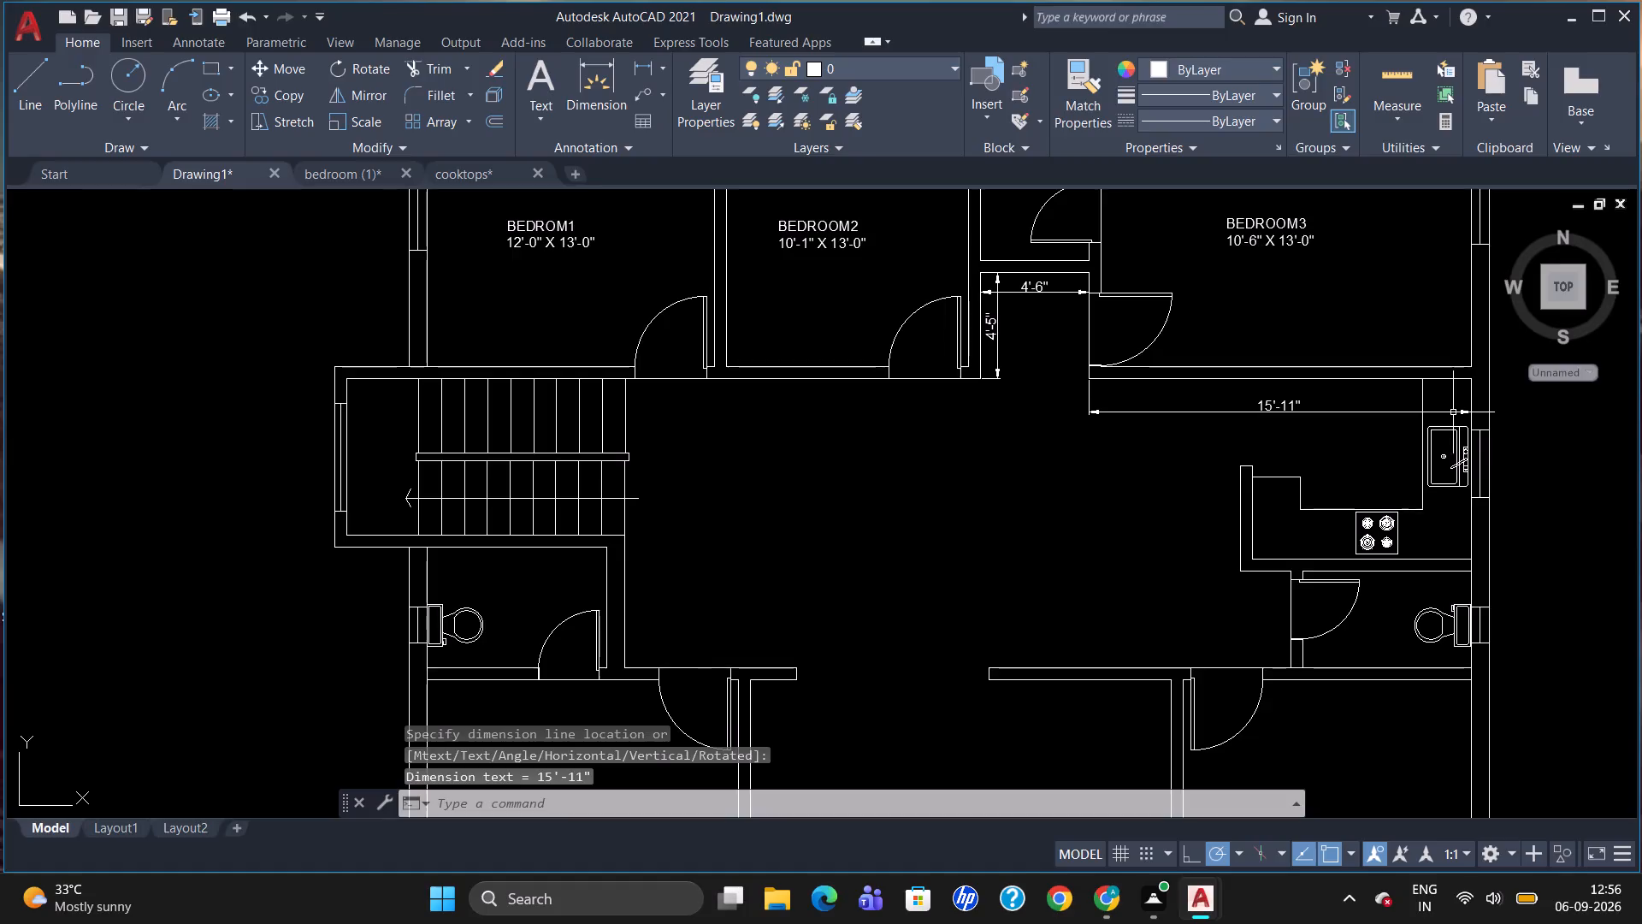
Override the text of the dimension below BEDROOM3's south wall to read 10'-11".
double_click(1271, 405)
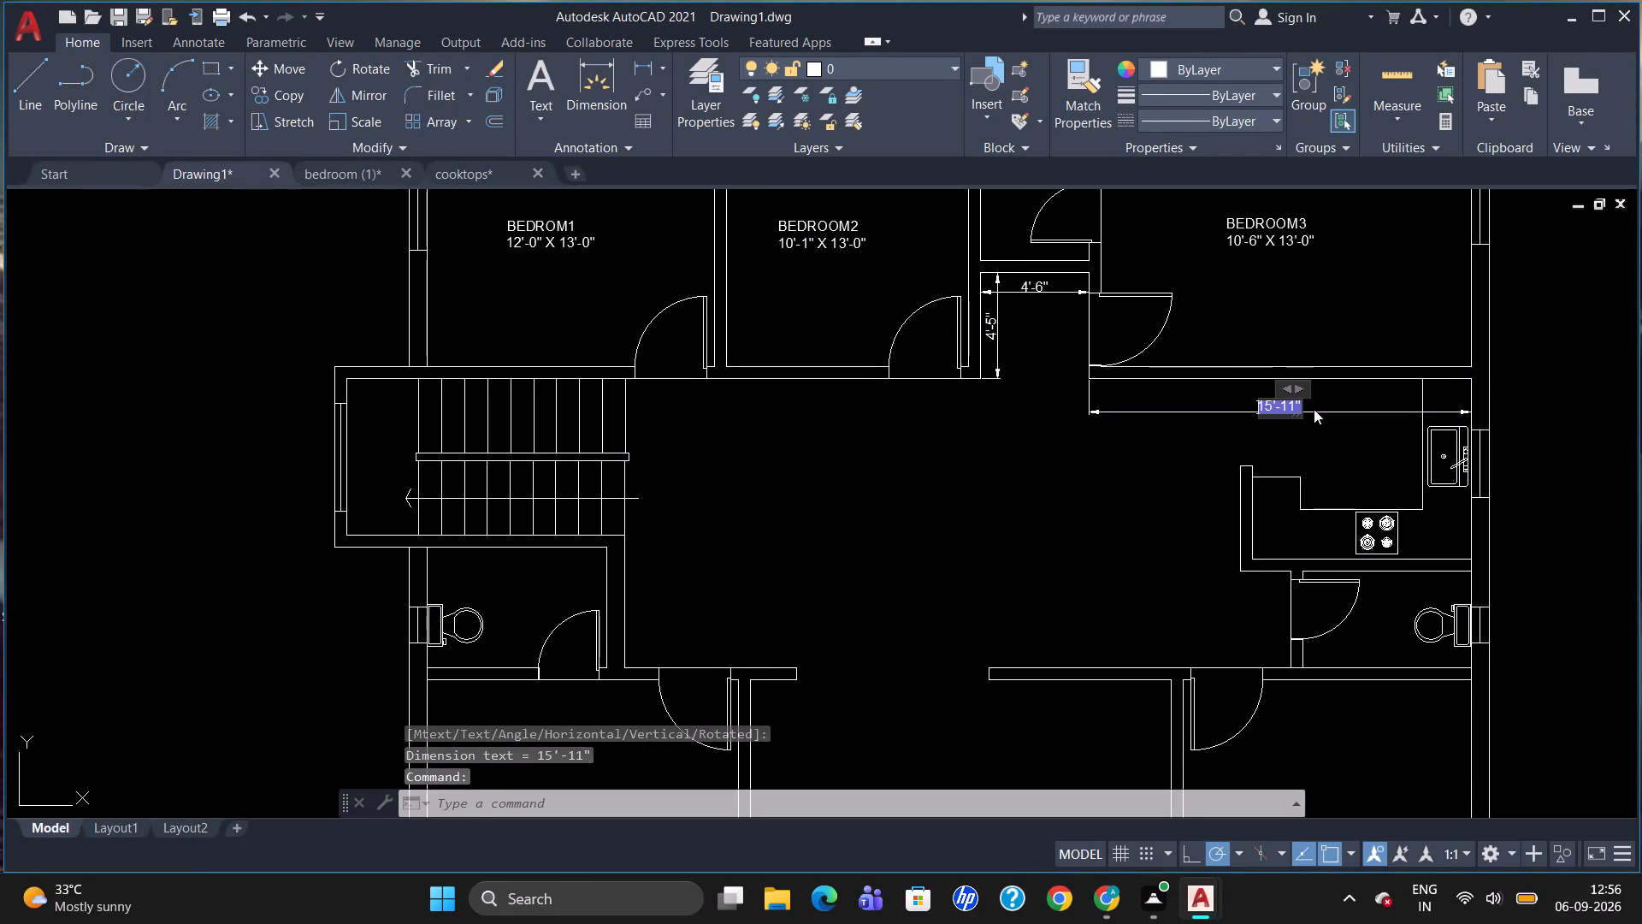
key("Delete")
key("1")
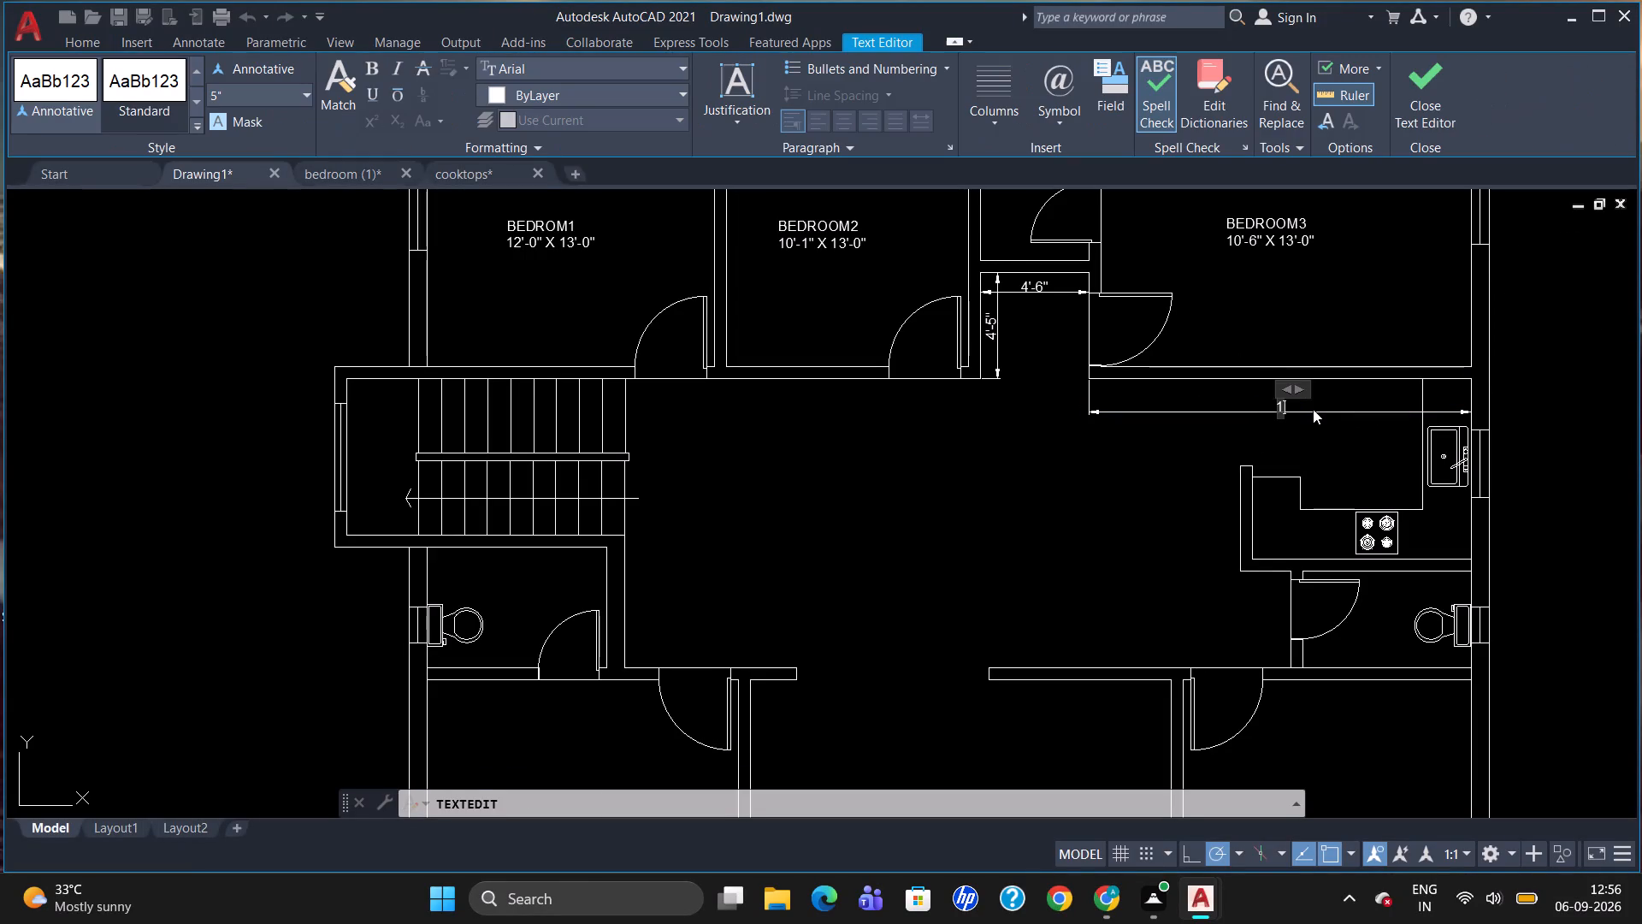
key("0")
type("'-")
type("11")
key("shift+quotedbl")
left_click(1208, 475)
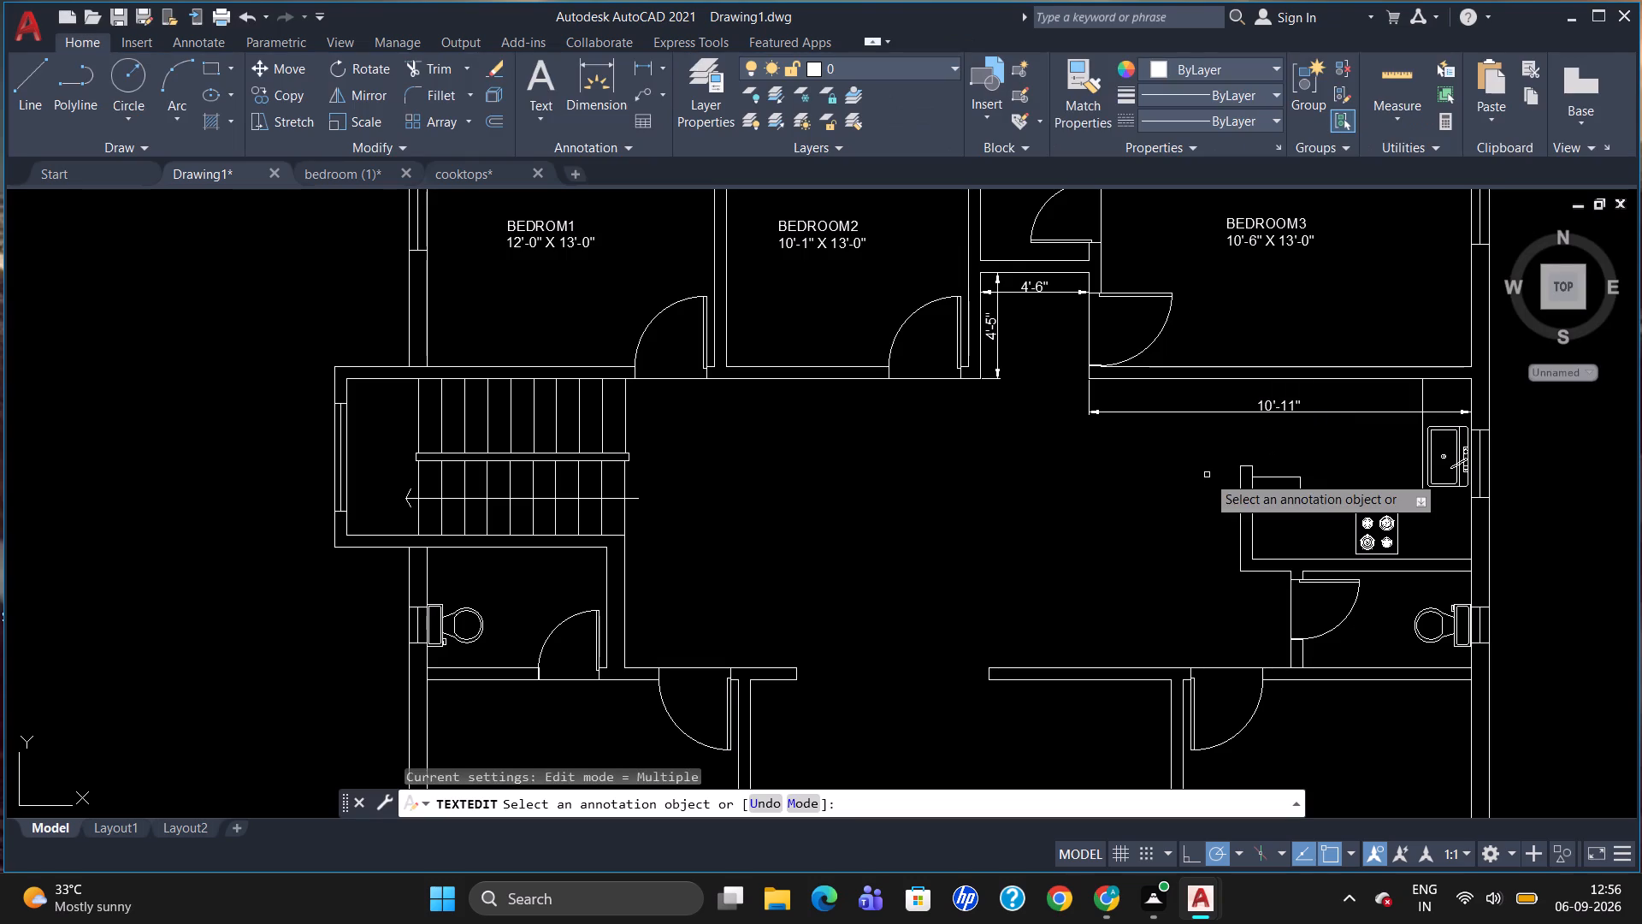
key("Escape")
Add a 5" high multiline label reading "KITCHEN" and "7'-0" X 6'-5"" in the kitchen, west of the sink.
scroll(1237, 350, "down", 1)
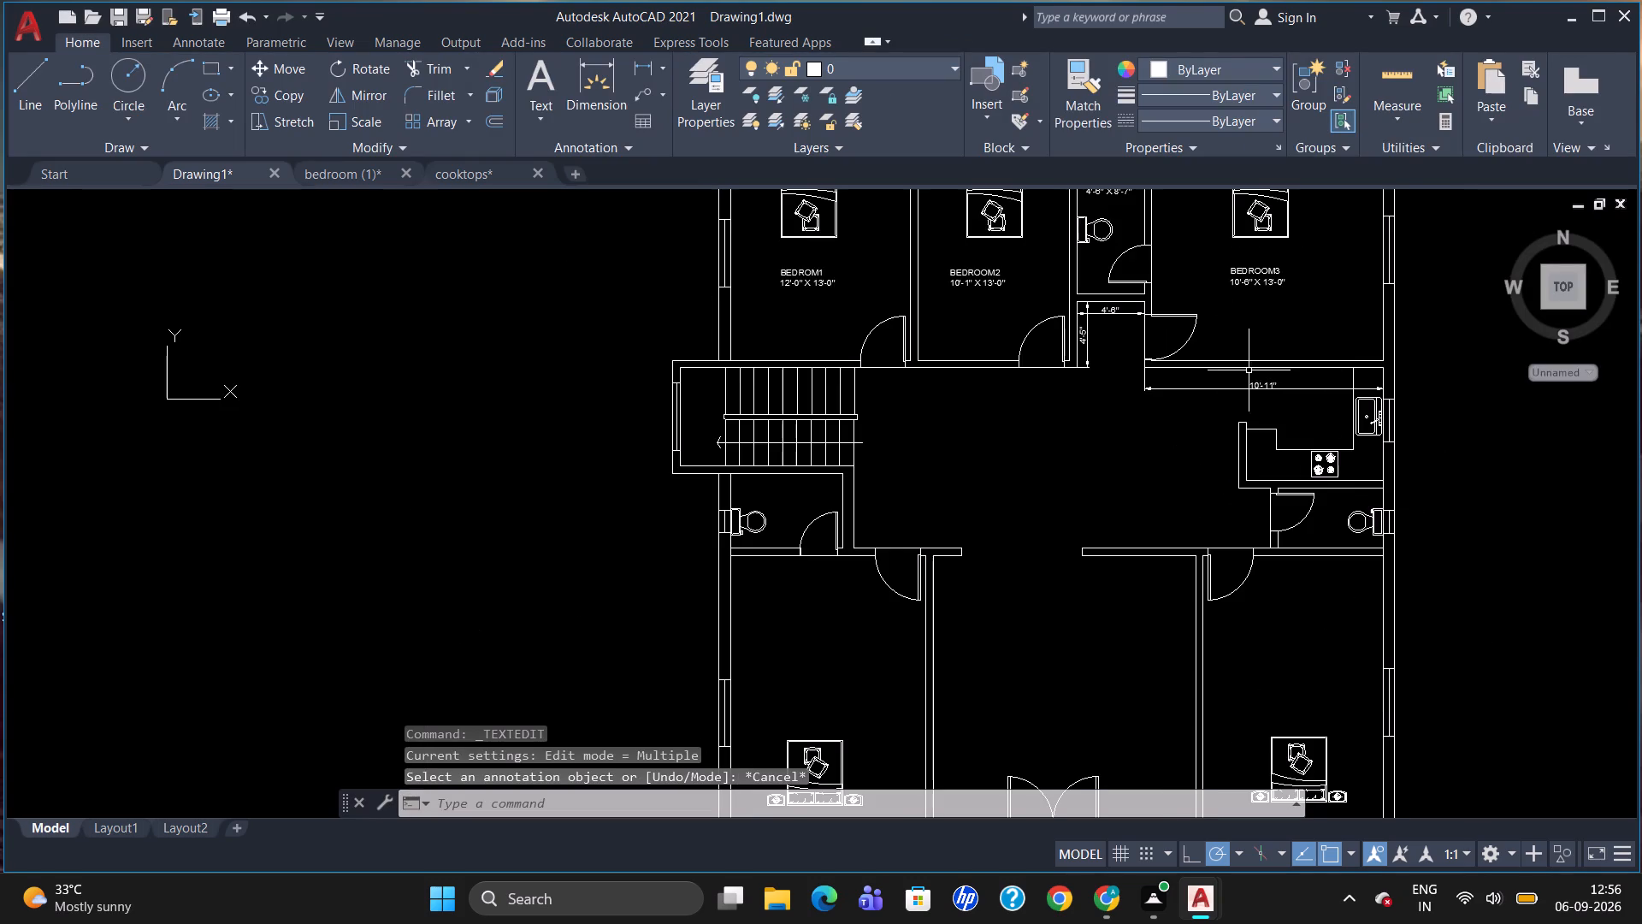
scroll(1374, 376, "up", 2)
key("t")
key("Return")
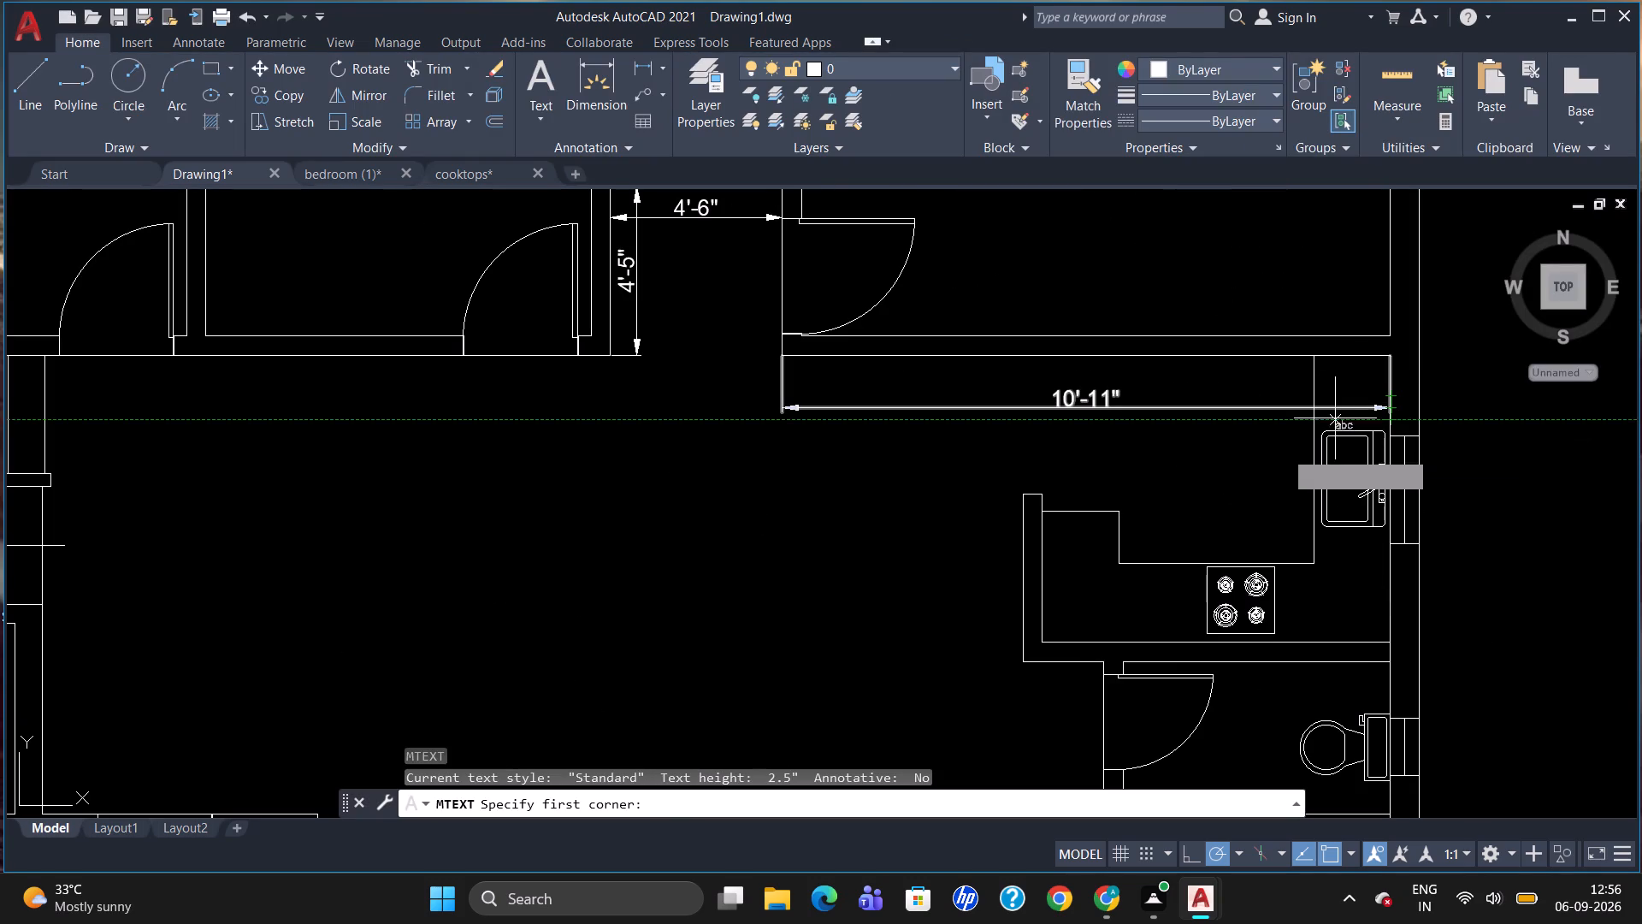
left_click_drag(1160, 441, 1160, 455)
left_click(1307, 497)
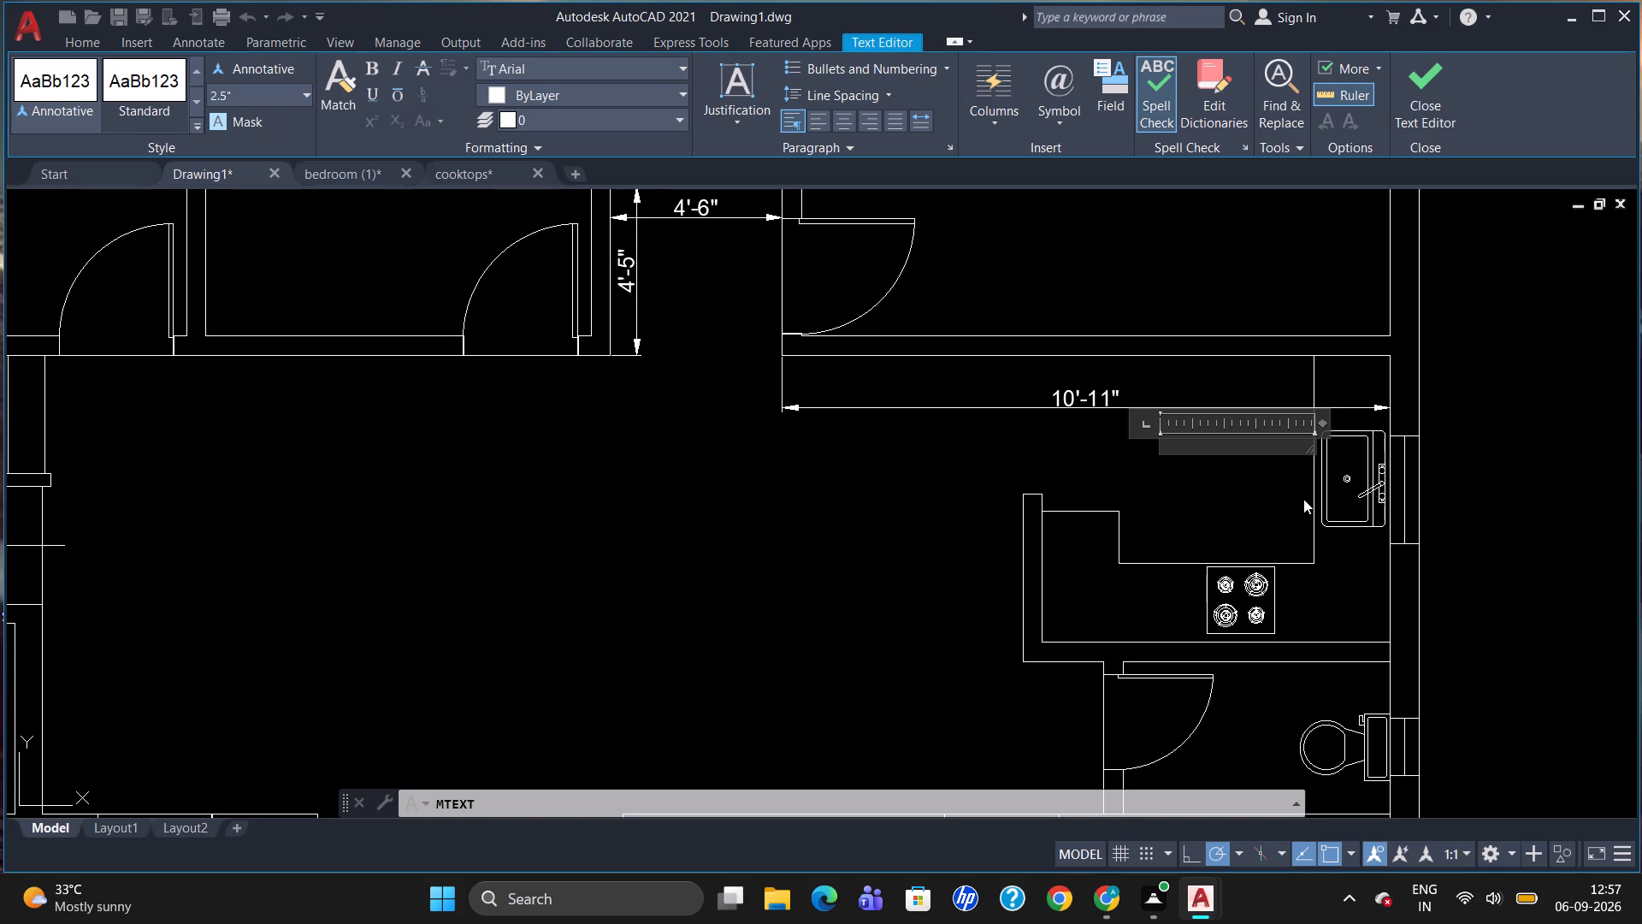
left_click(257, 93)
key("BackSpace")
key("5")
key("Return")
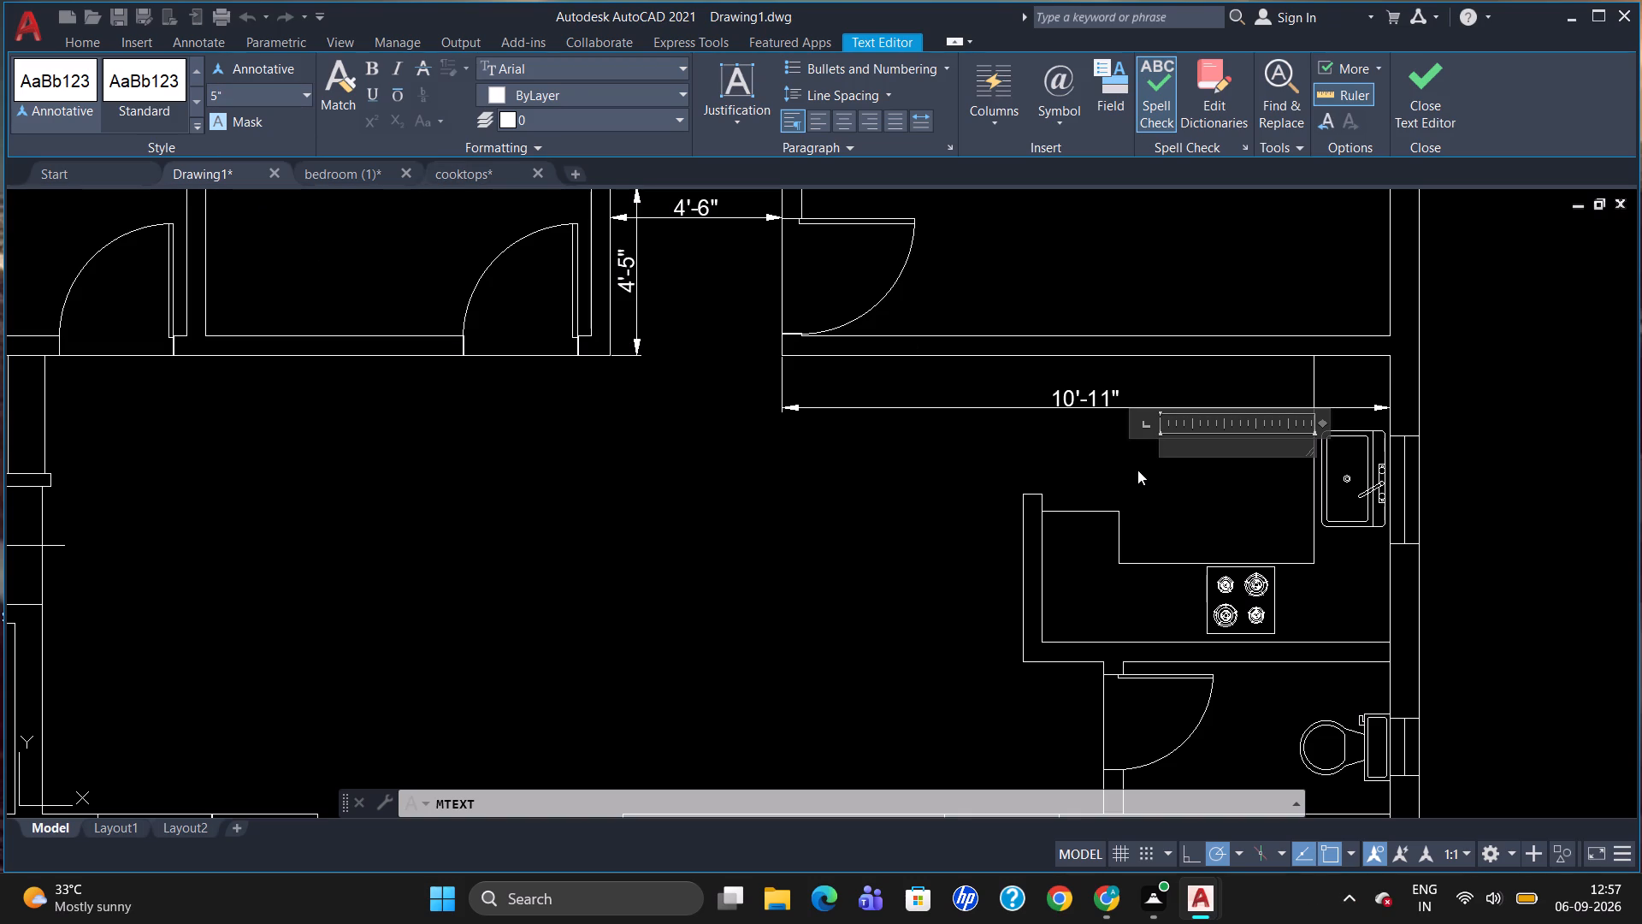
type("KITCHEN")
key("Return")
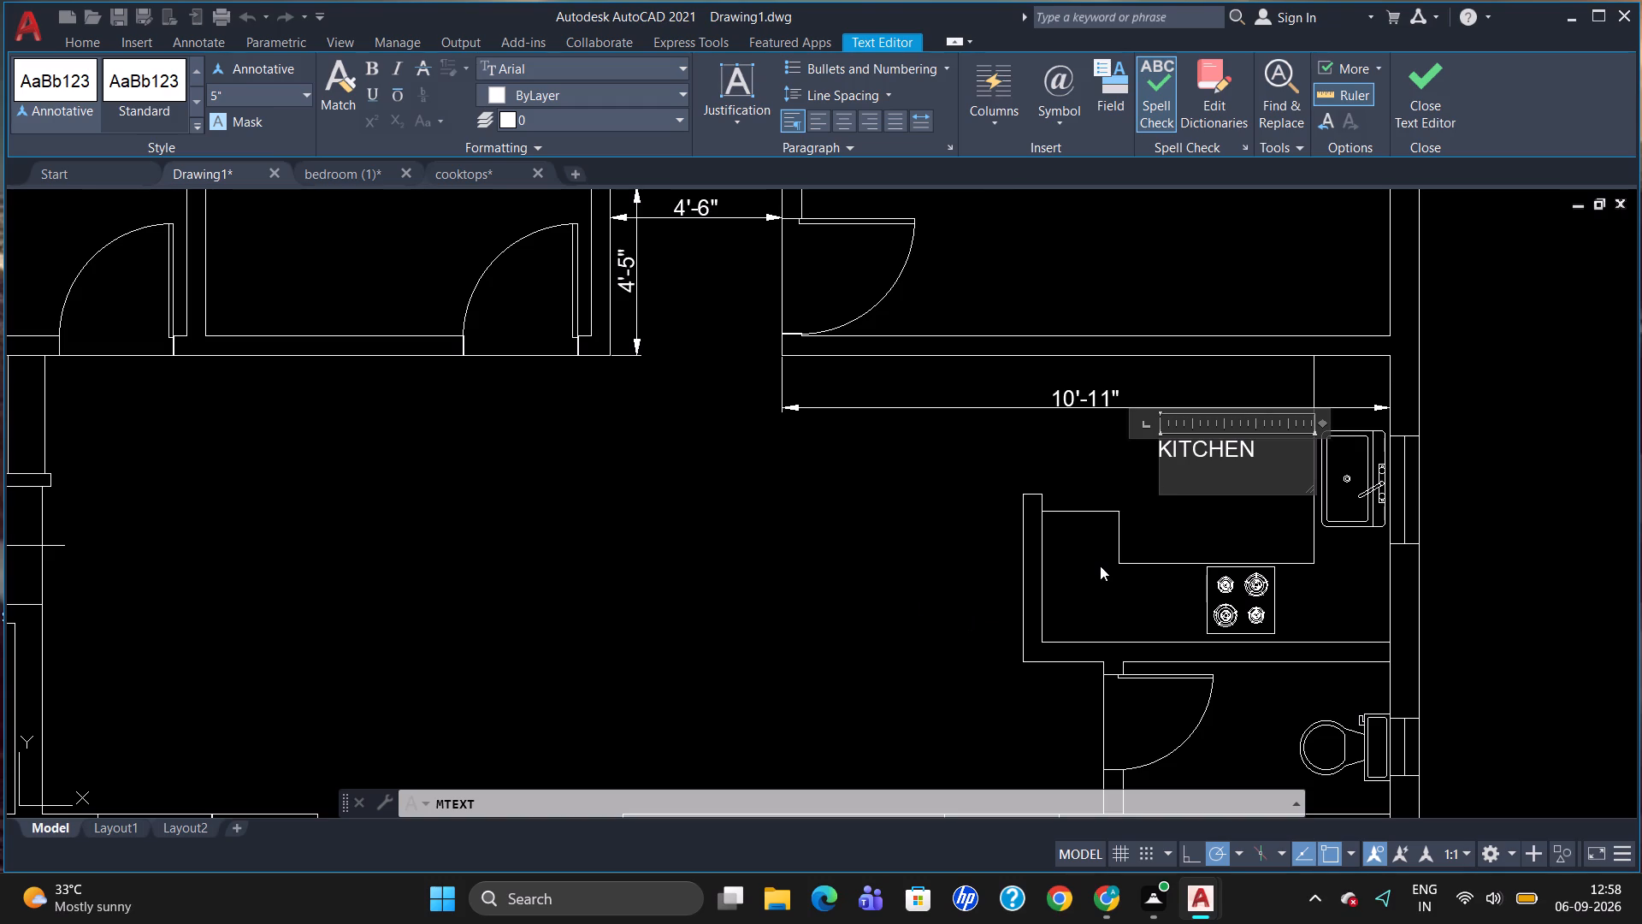
type("7'-0\" X")
key("space")
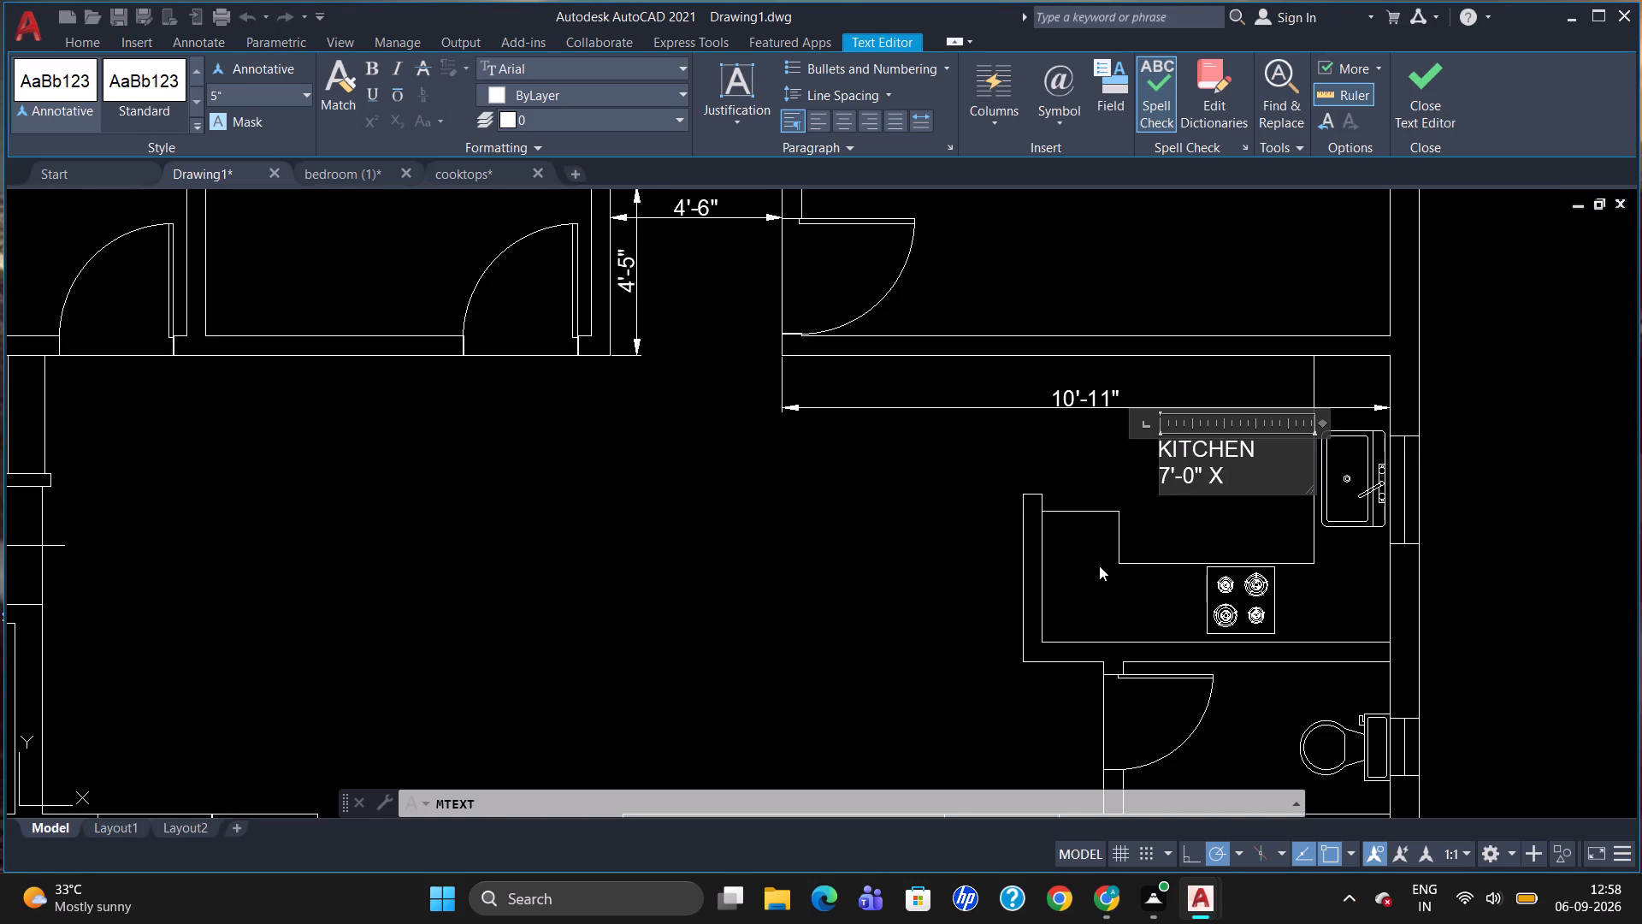
type("6'-")
type("5\"")
left_click(908, 667)
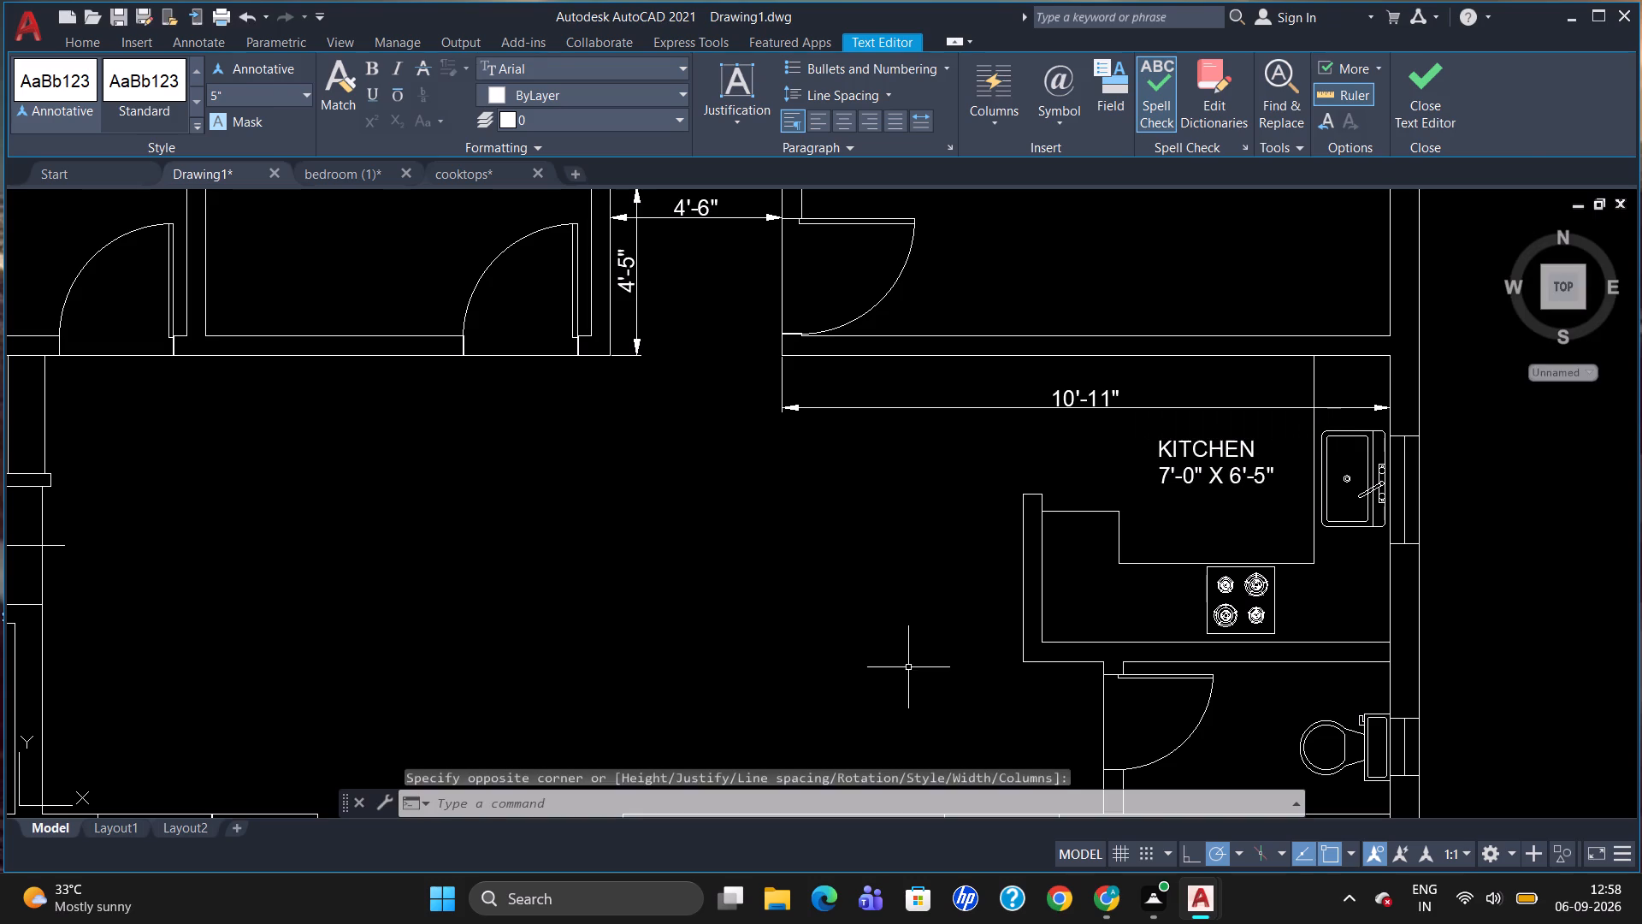
key("Escape")
scroll(1237, 262, "down", 1)
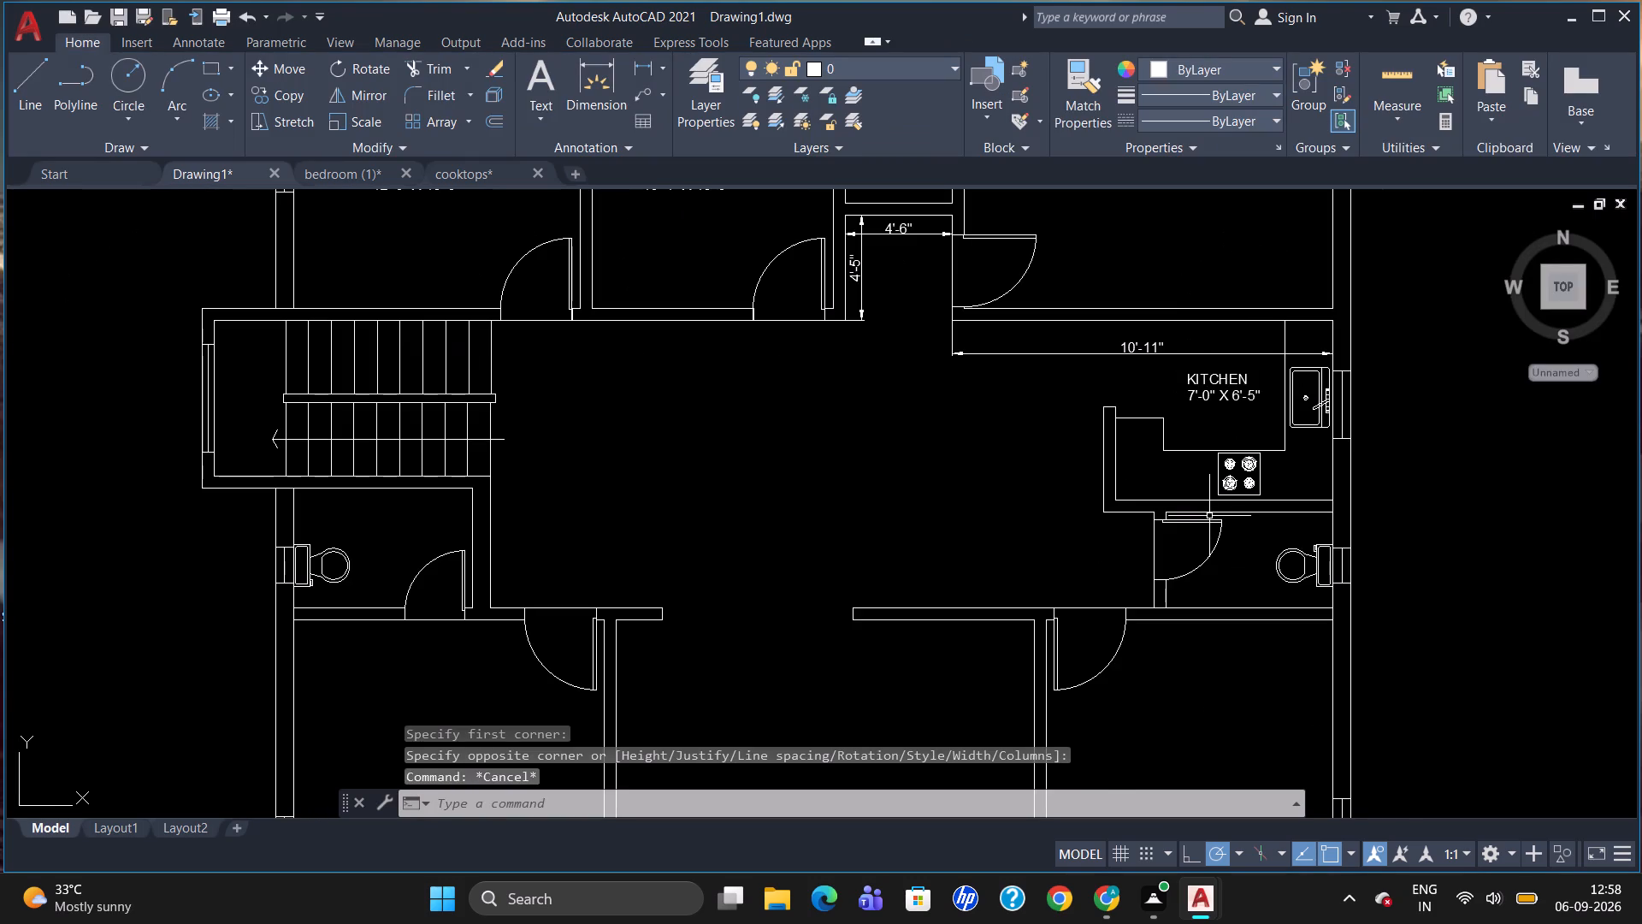
Add a 5" high multiline label reading "TOILET" and "7'-0" X 4'-0"" in the toilet south of the kitchen, widened to fit two lines.
scroll(1292, 582, "up", 2)
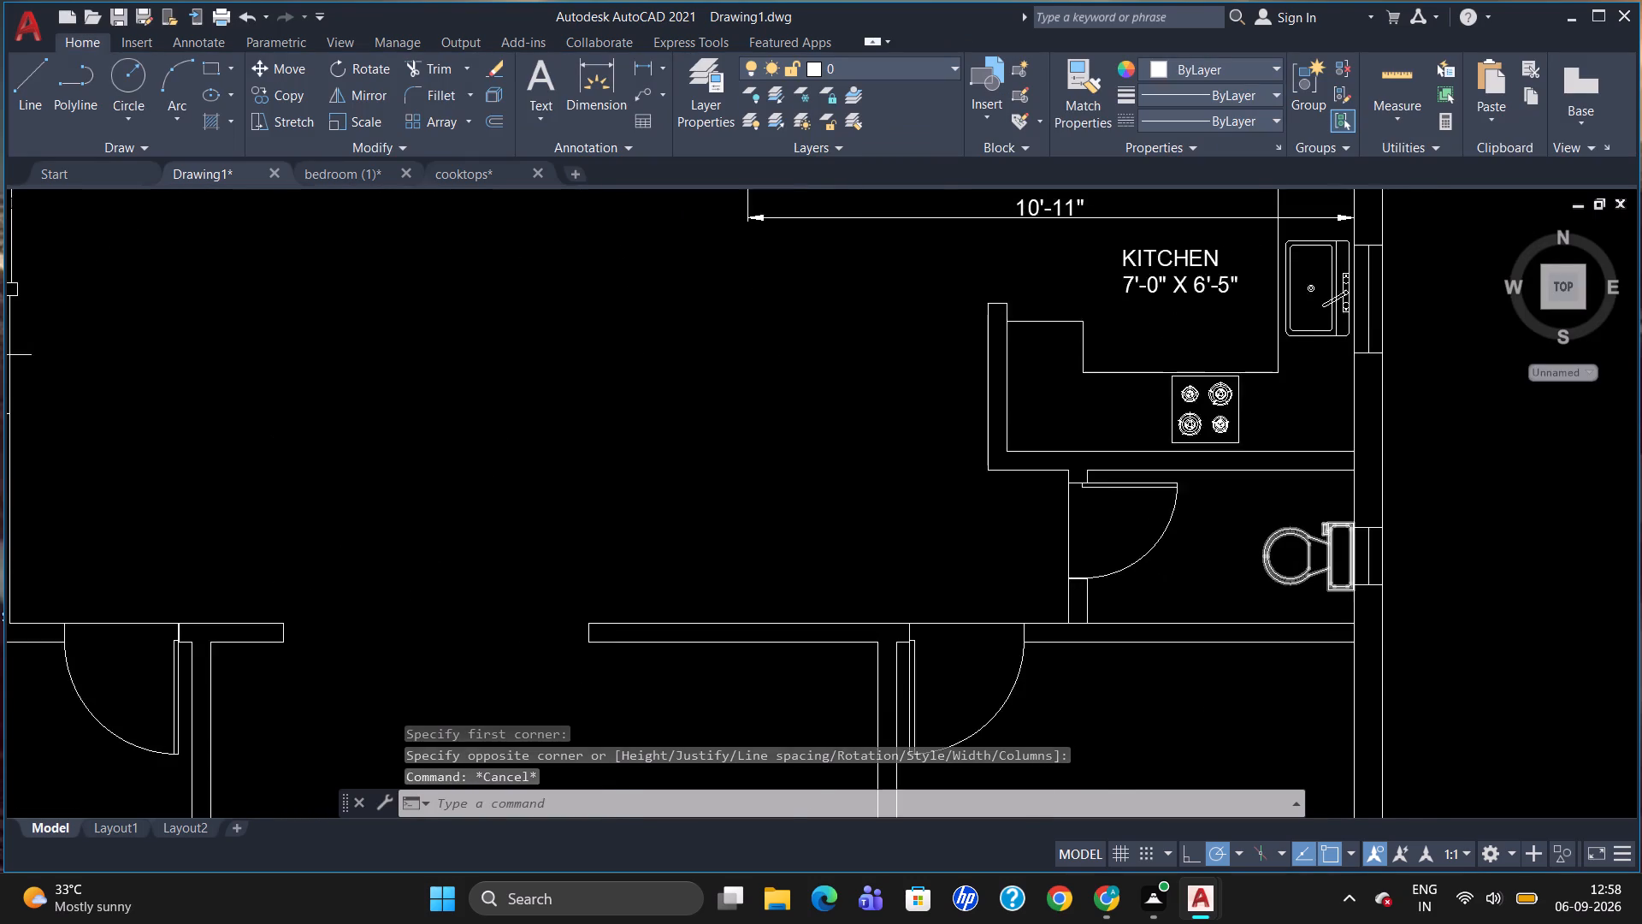
key("t")
key("Return")
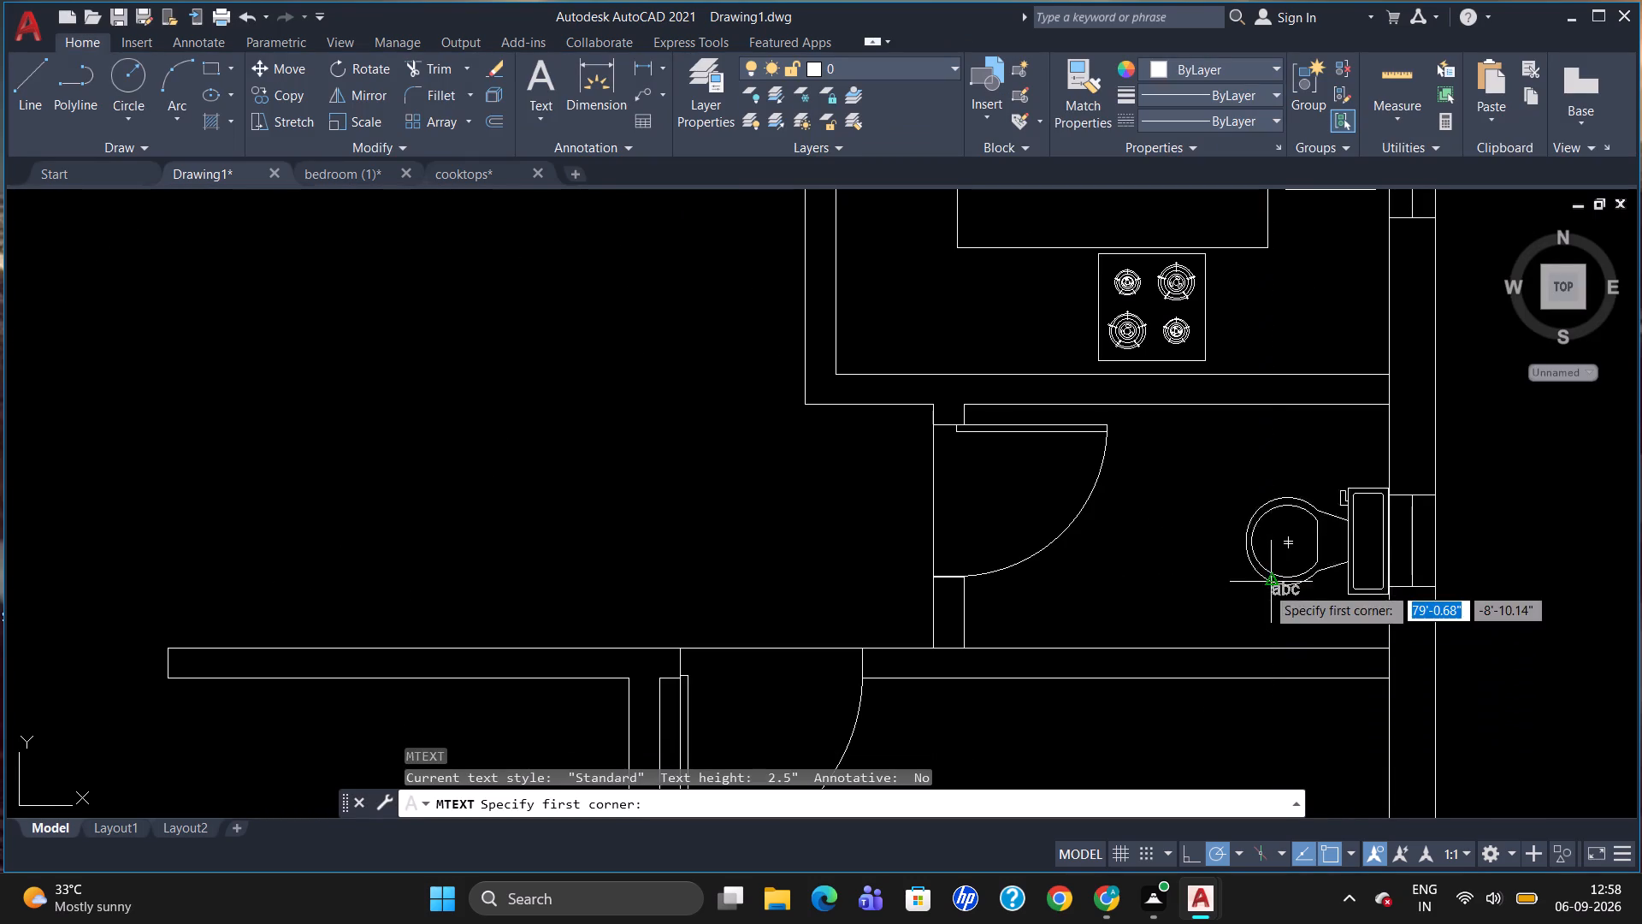
scroll(1266, 586, "up", 2)
left_click_drag(772, 498, 755, 565)
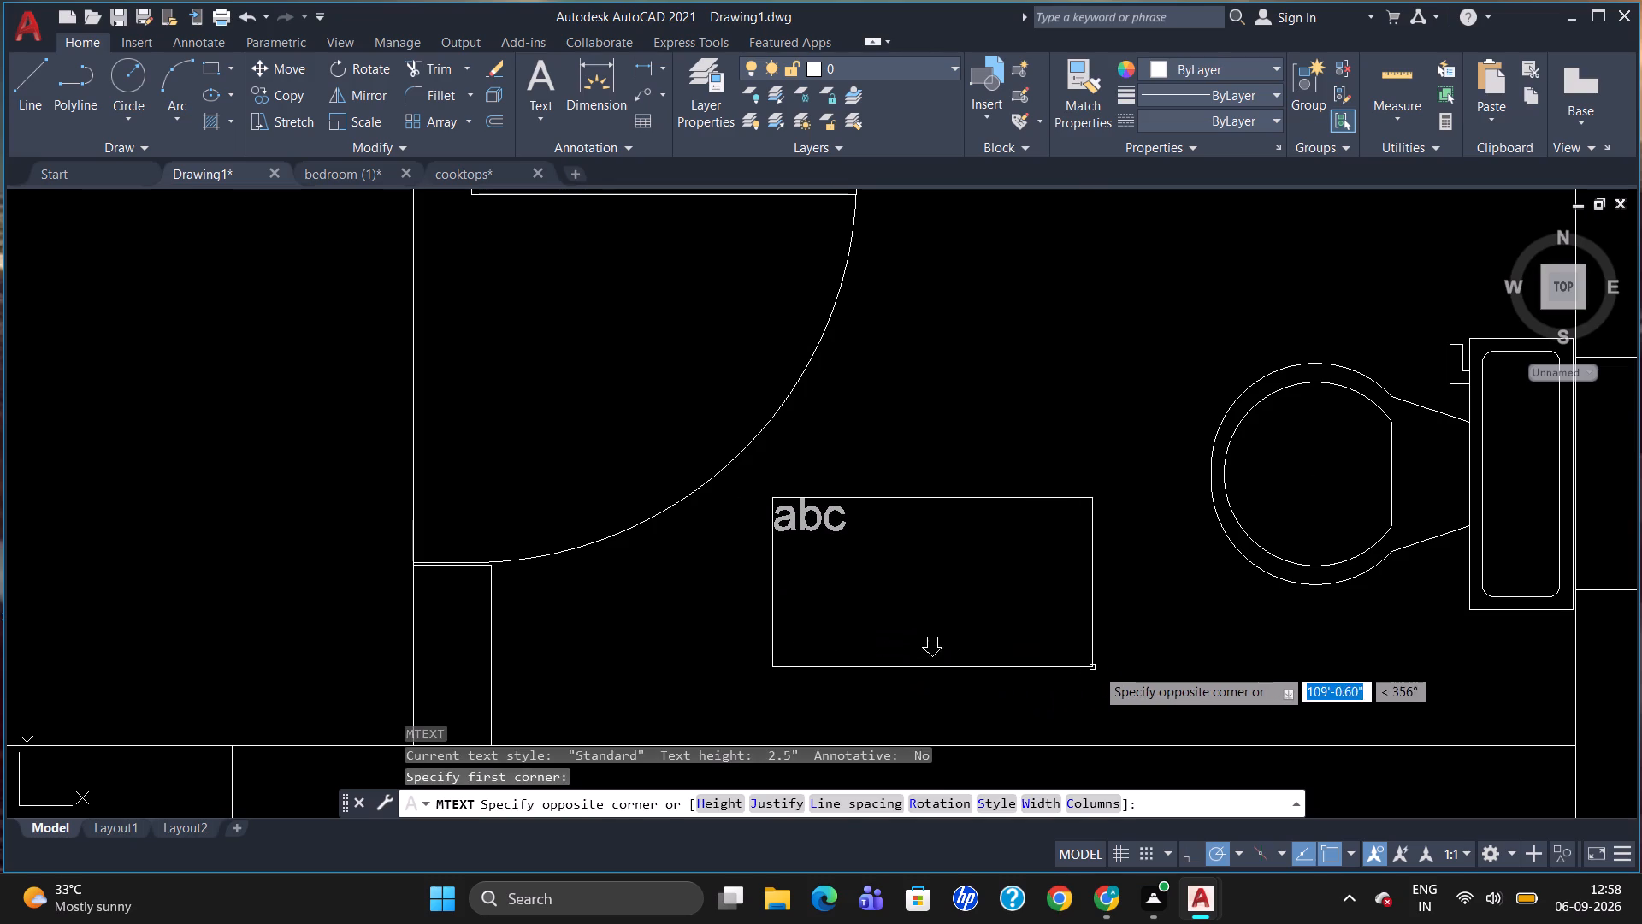
left_click(1161, 685)
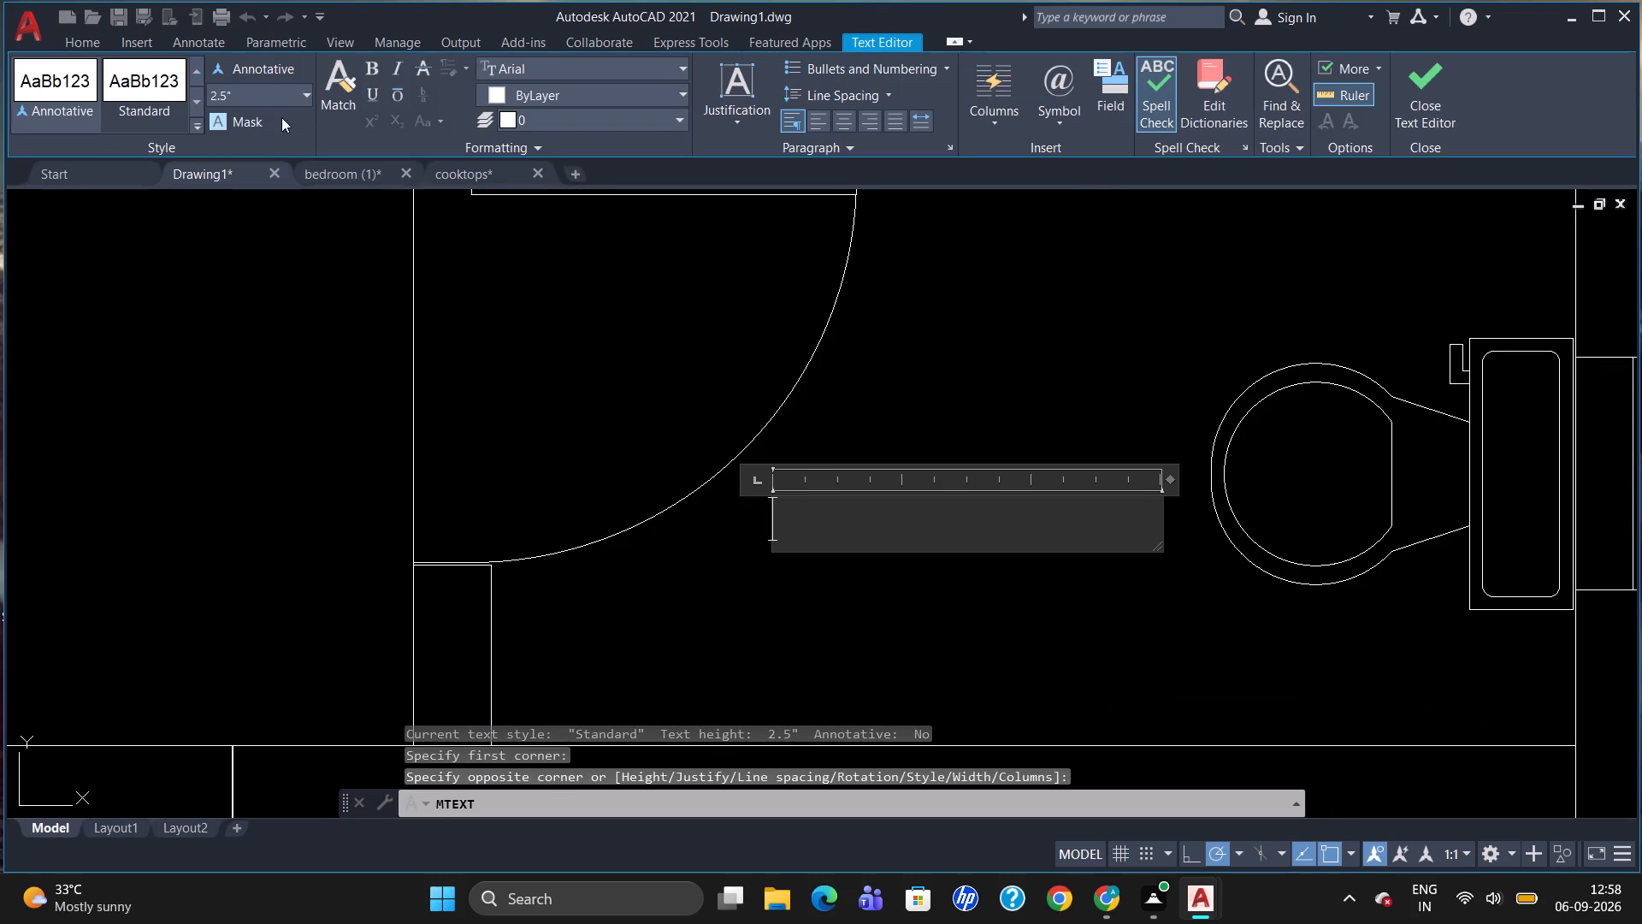
left_click(288, 97)
key("BackSpace")
key("5")
key("Return")
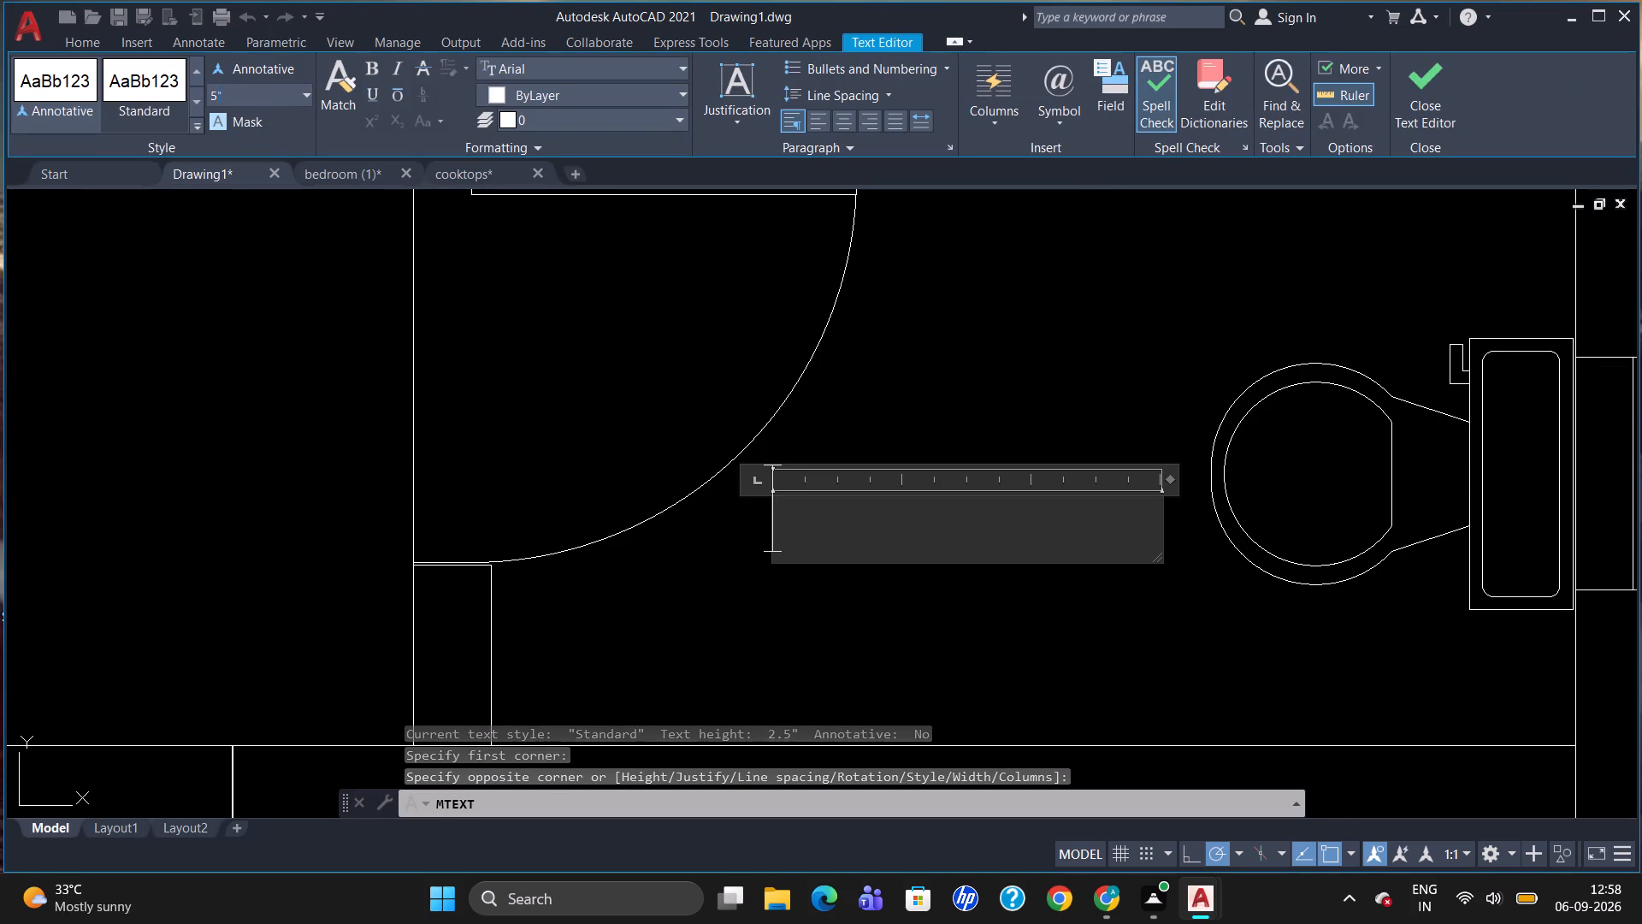
type("TO")
type("ILET")
key("Return")
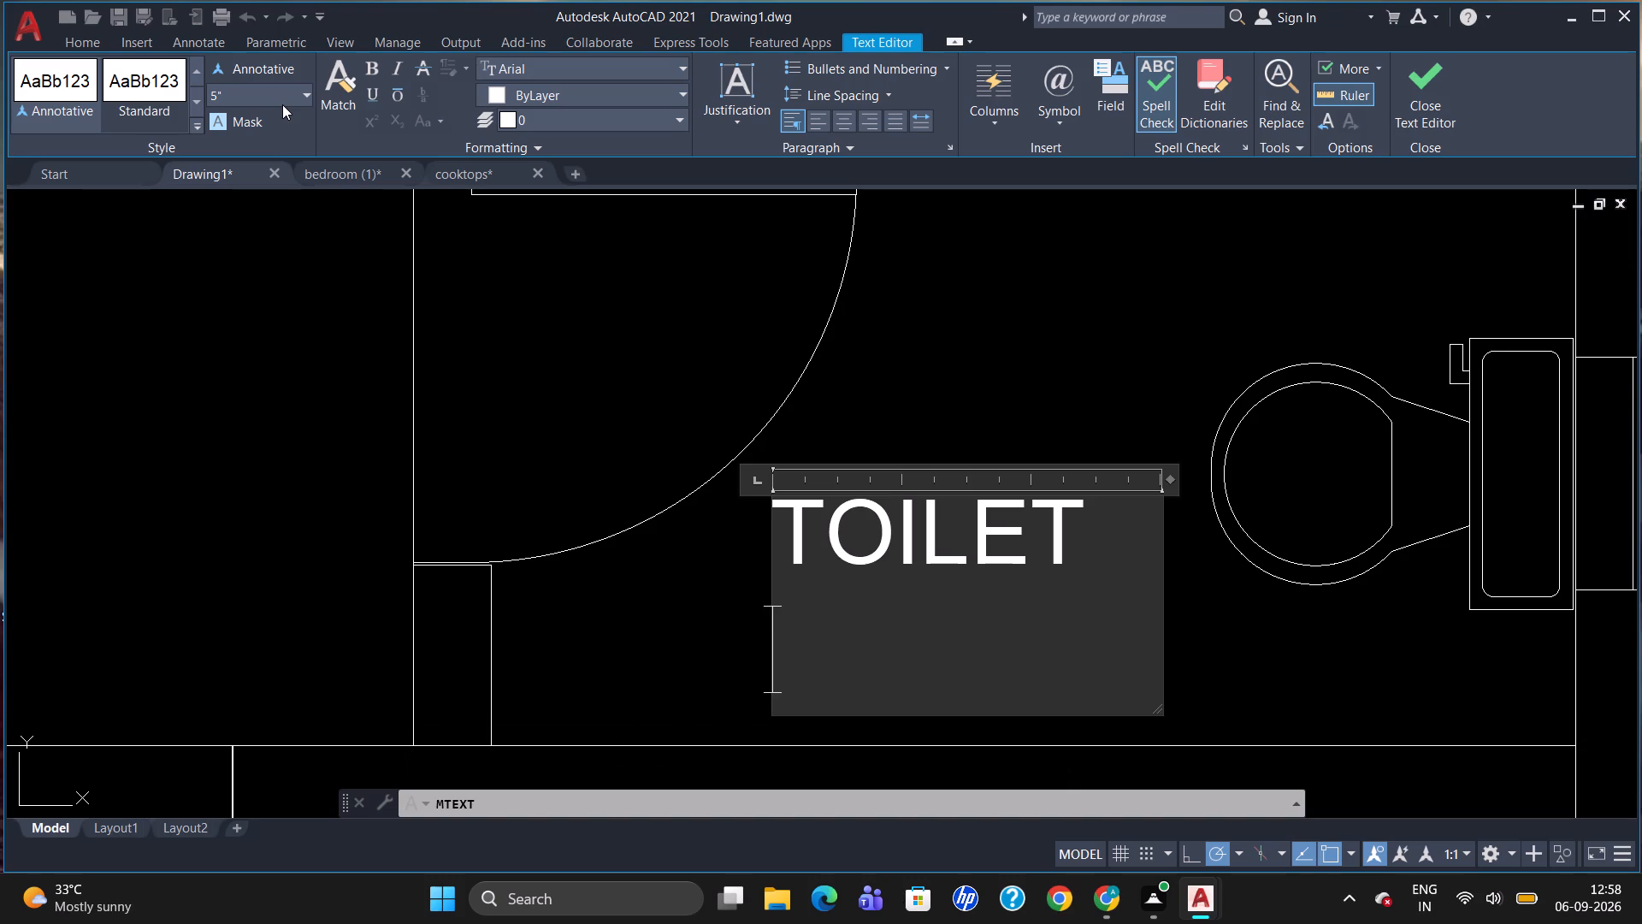
type("7'-0\"")
key("space")
type("X")
key("space")
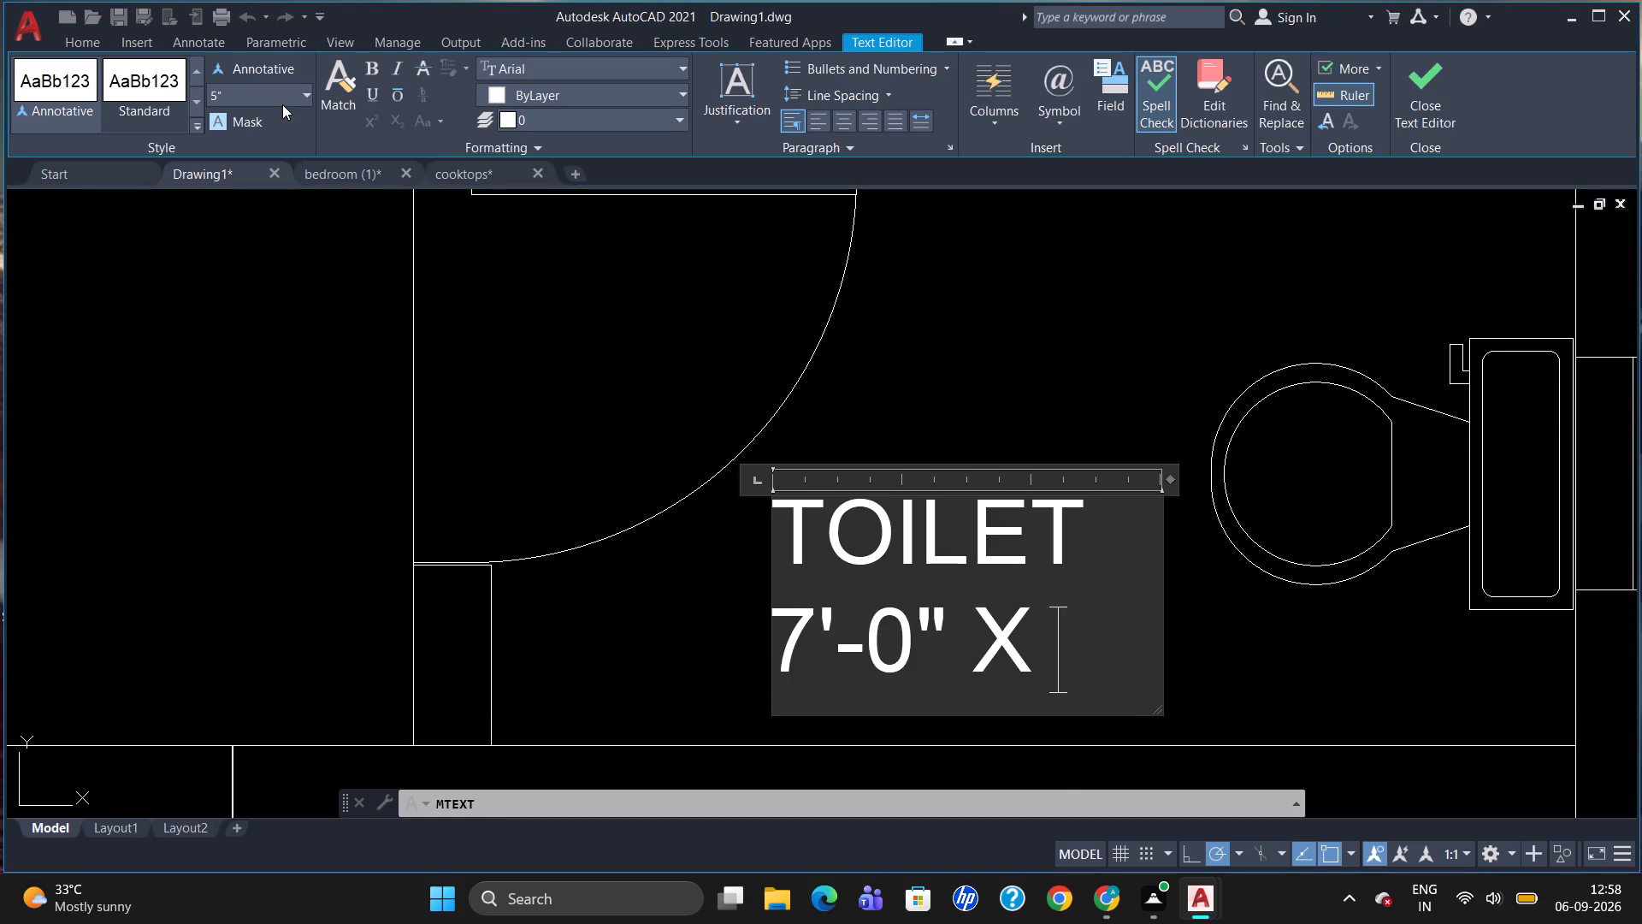
key("4")
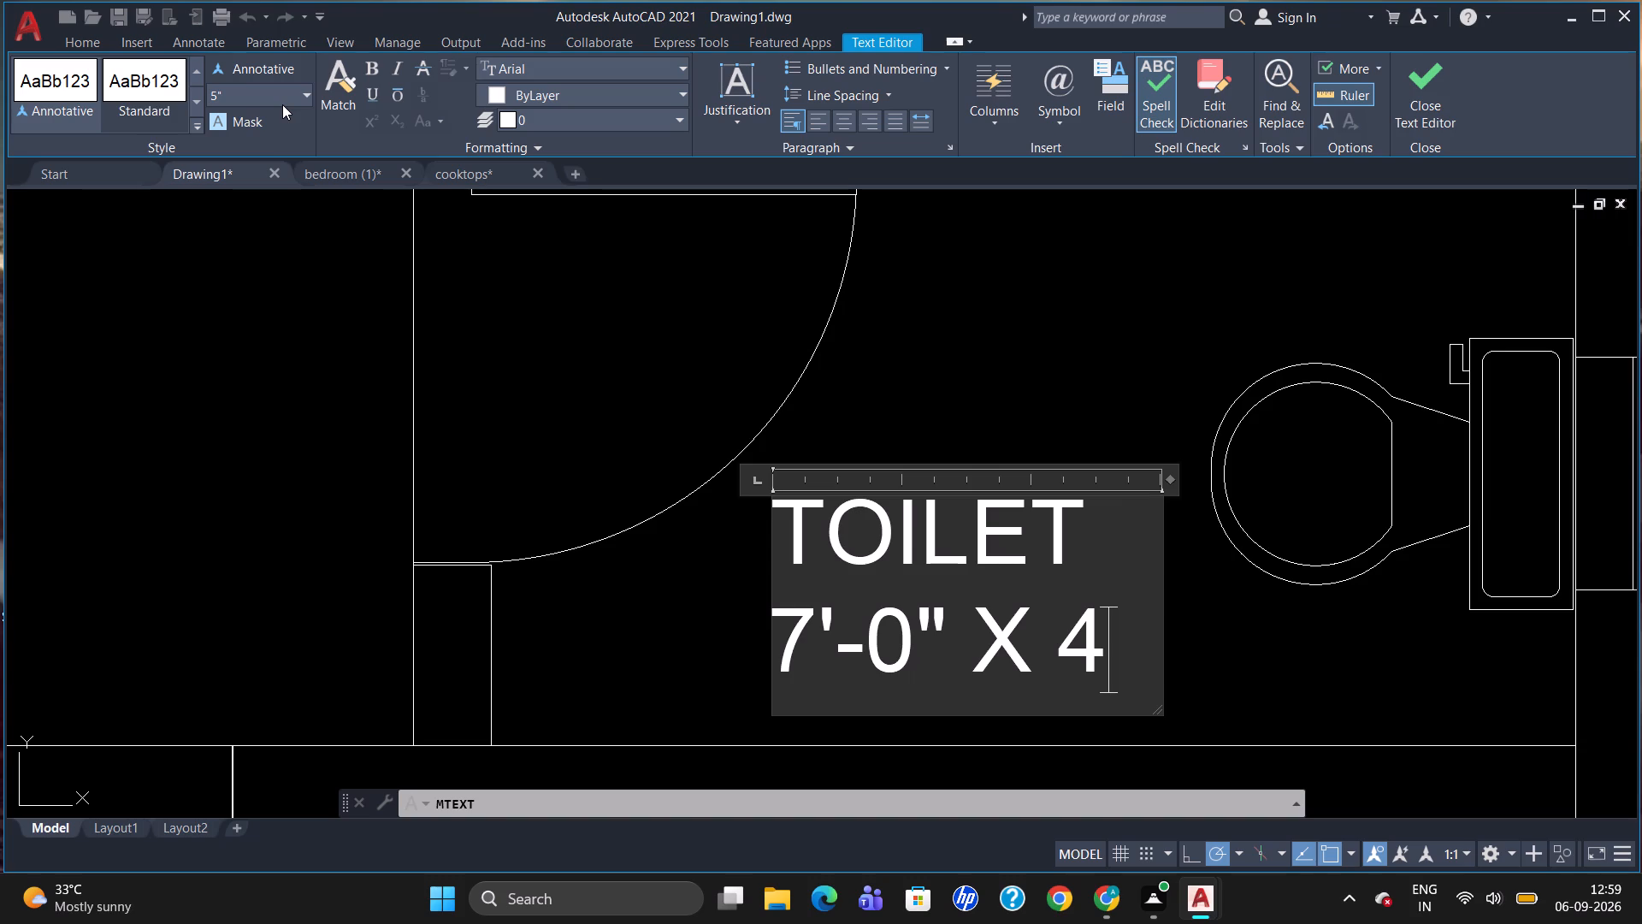
type("'-0\"")
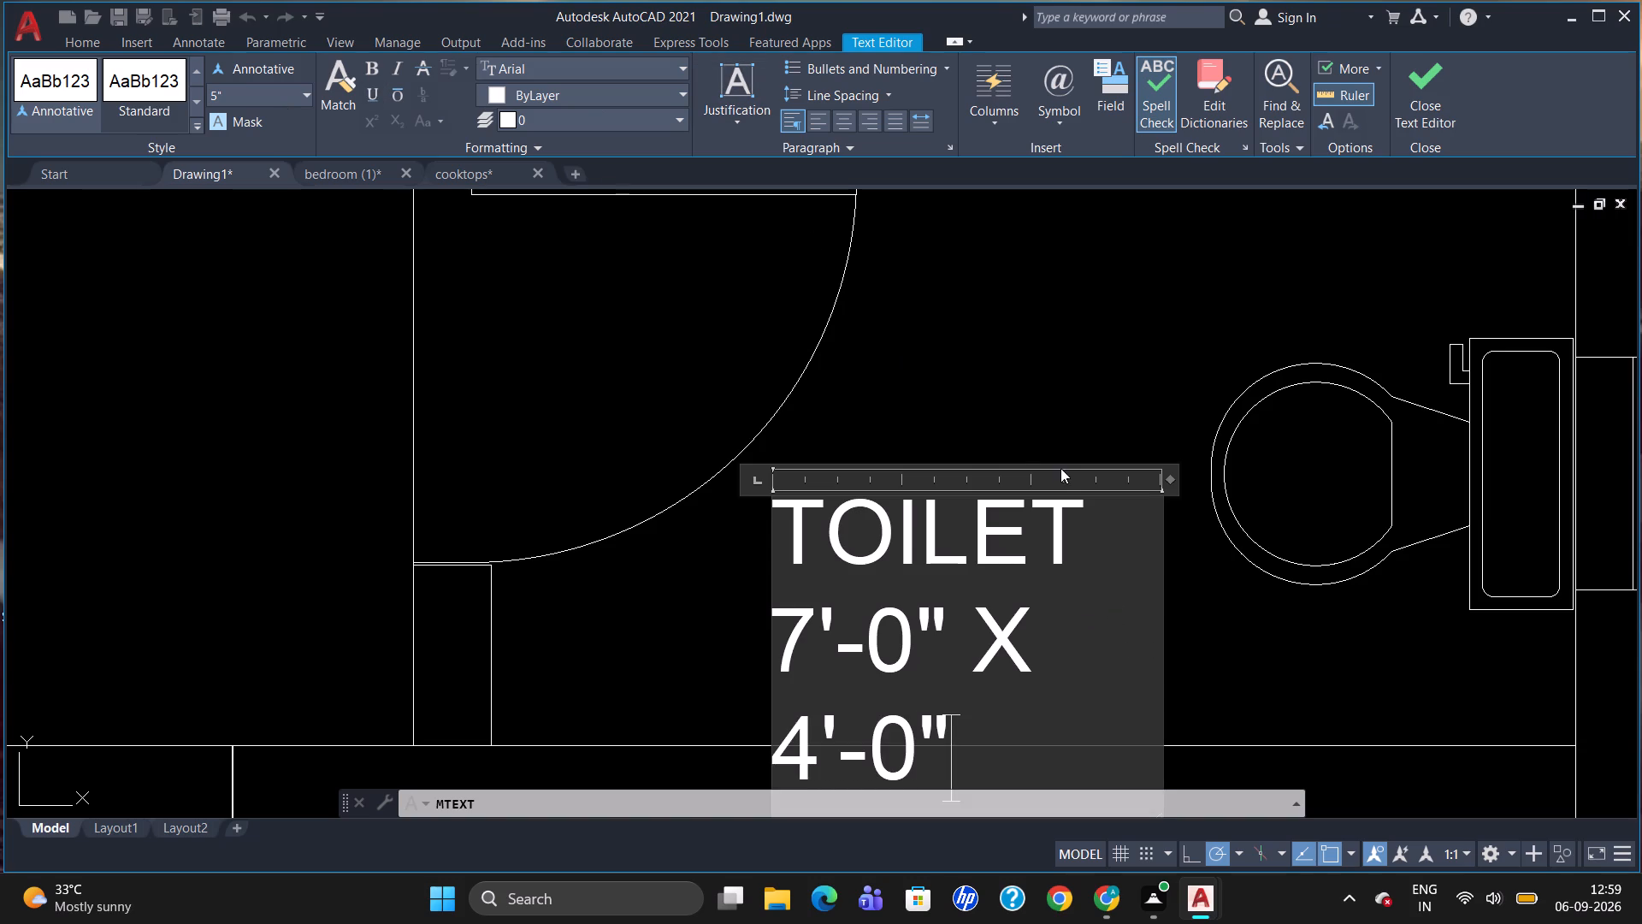
left_click_drag(1166, 477, 1267, 475)
left_click(1311, 688)
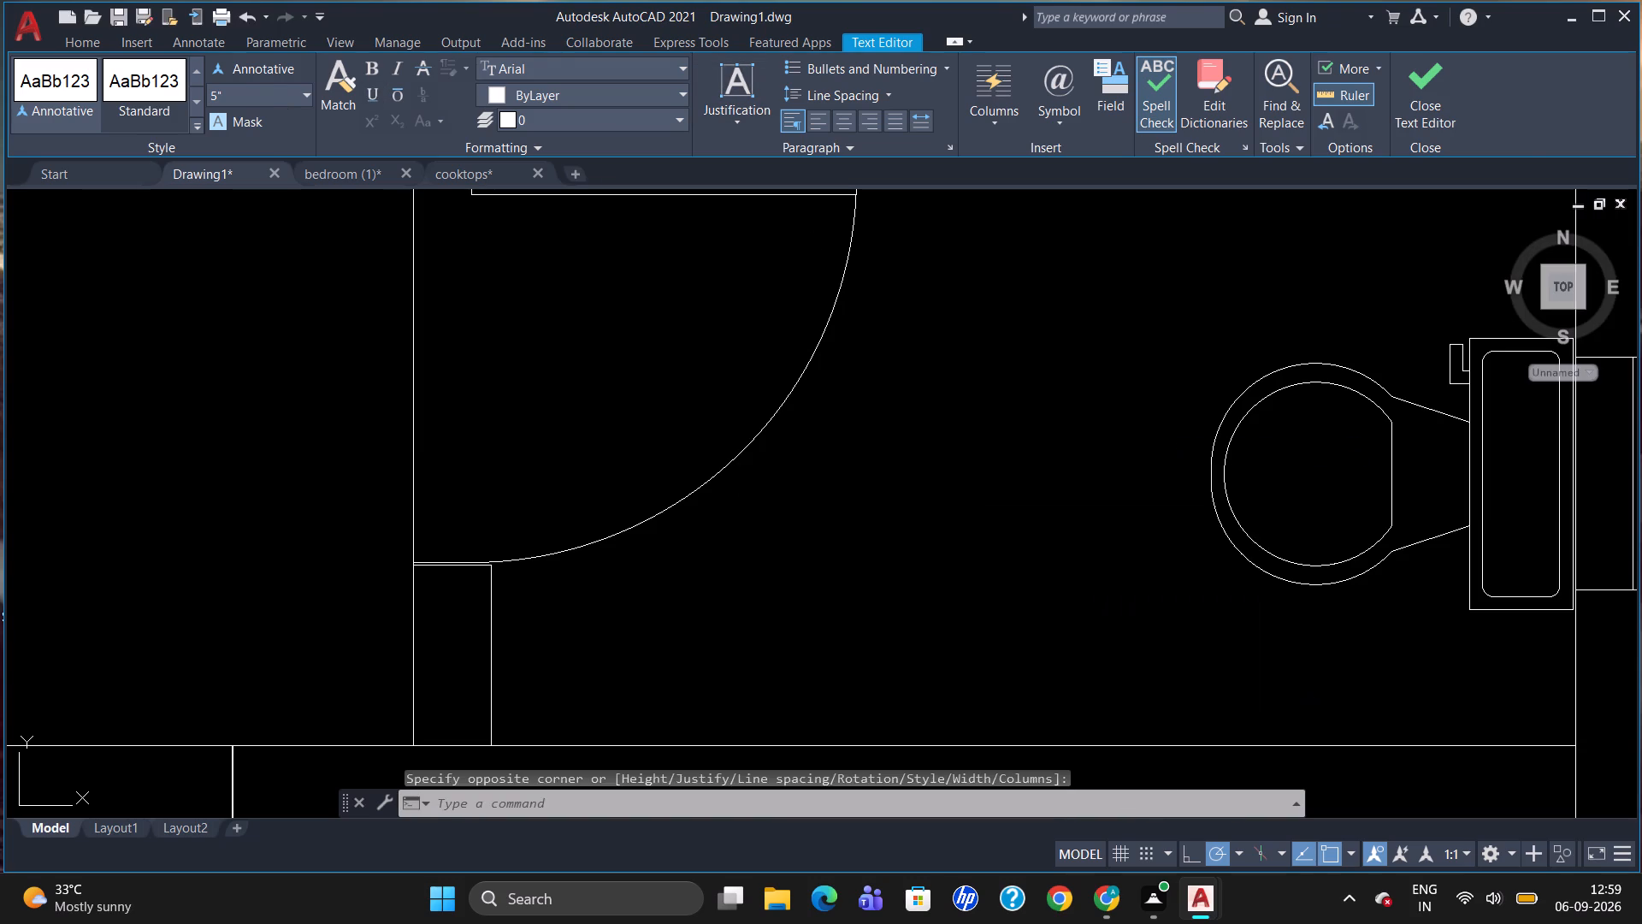
Add a vertical linear dimension just outside the west wall of the toilet south of the kitchen, spanning the wall's full length.
scroll(1111, 411, "down", 2)
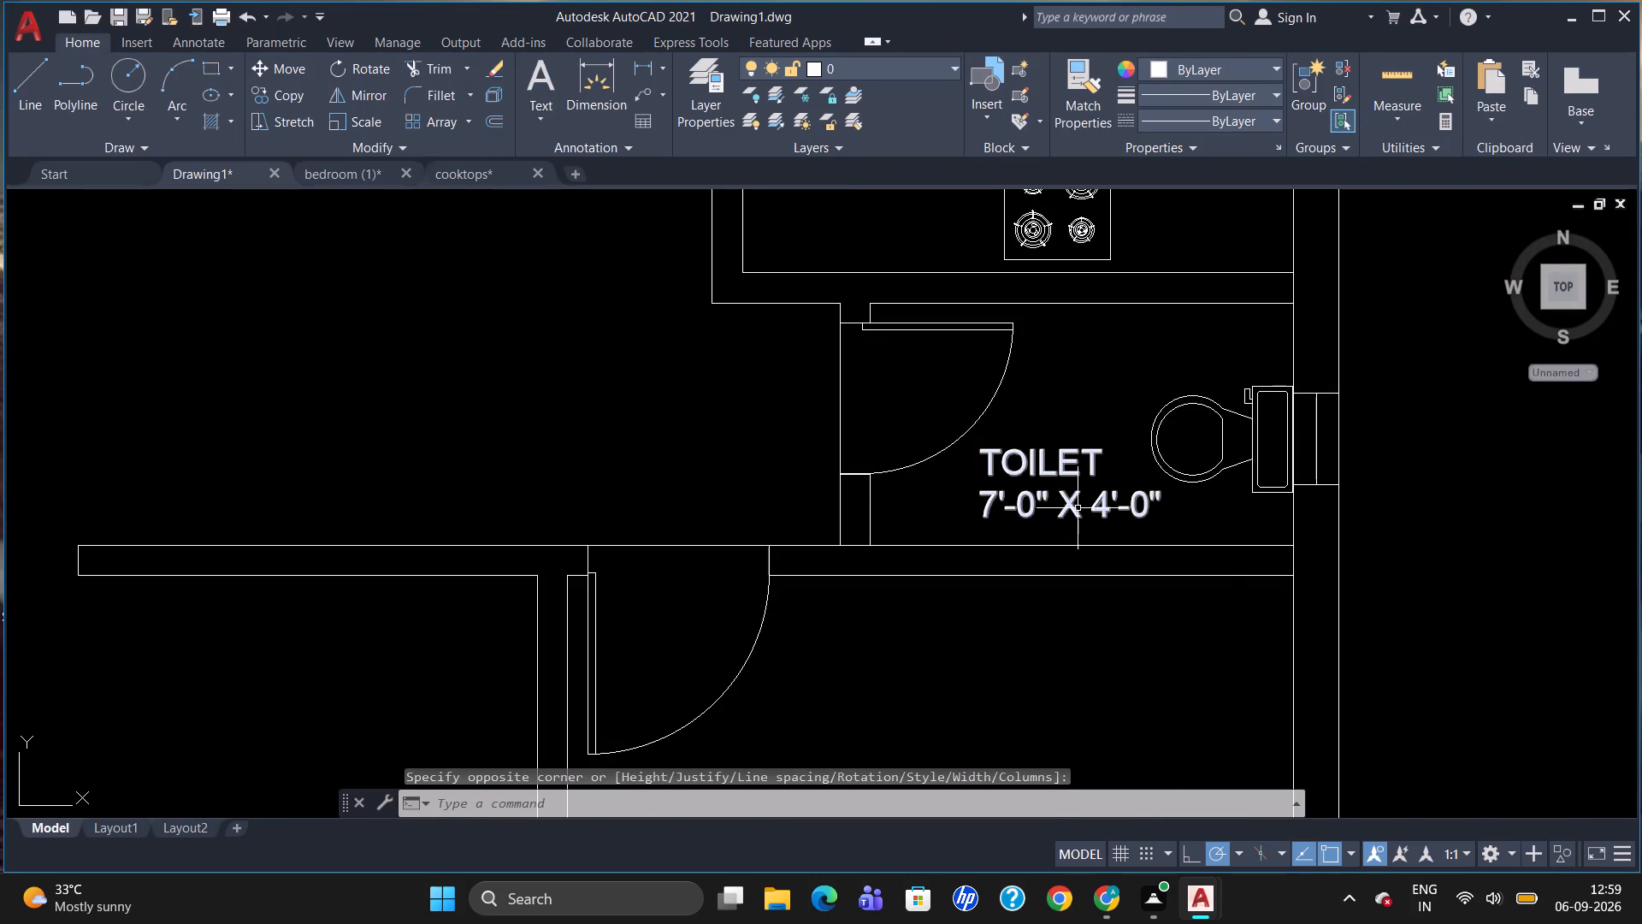
scroll(1053, 394, "down", 1)
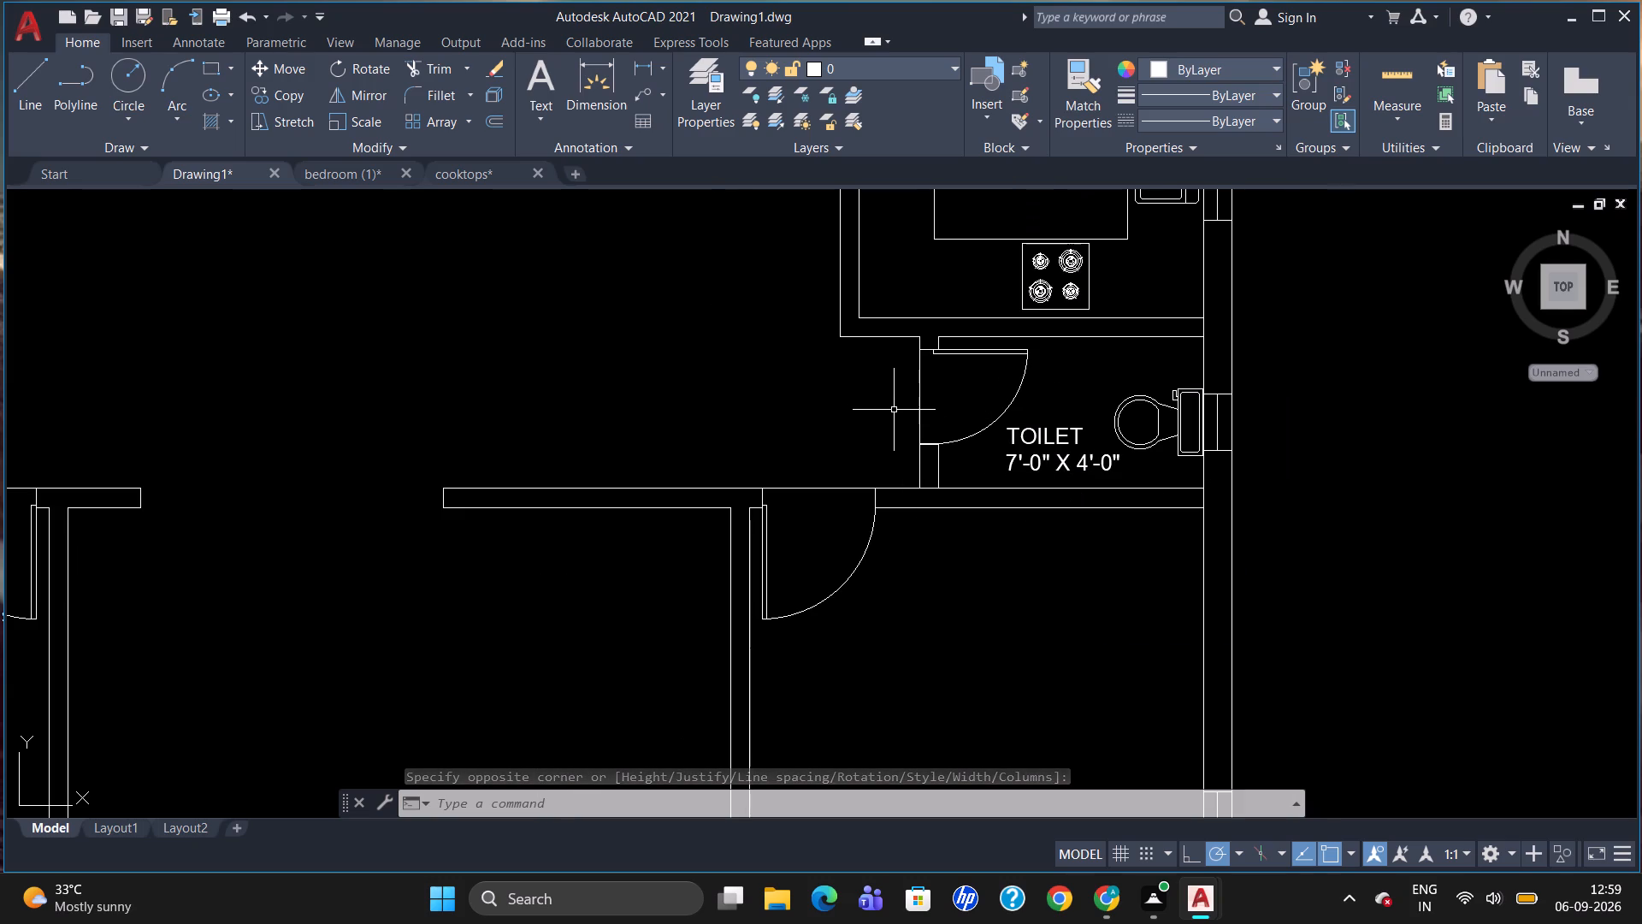
type("DLI")
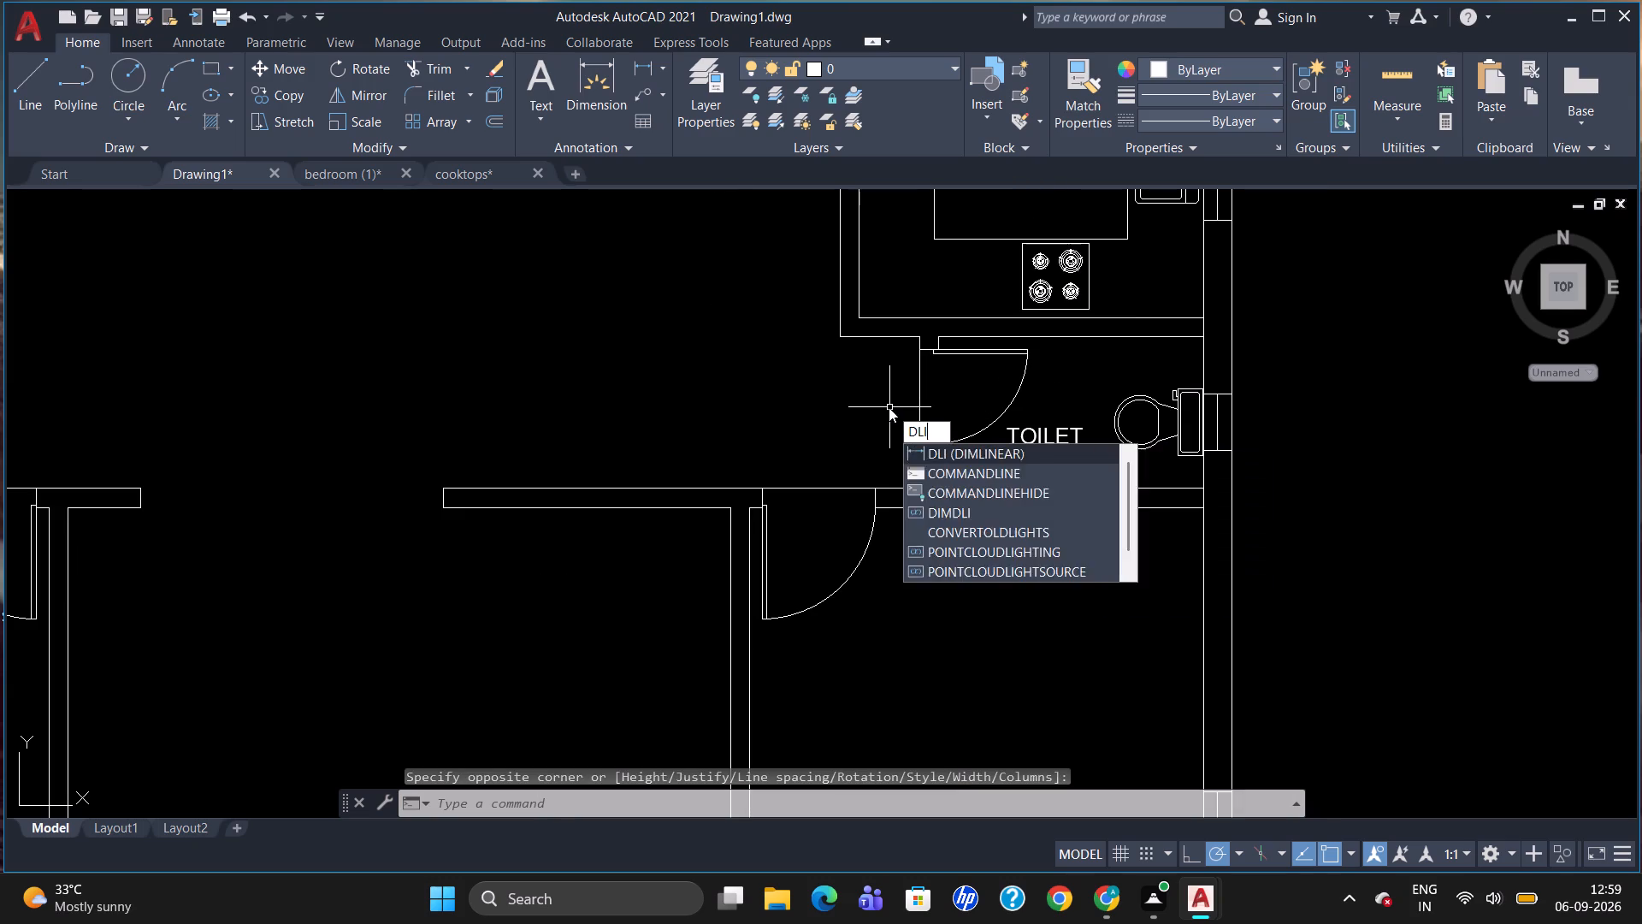
key("Return")
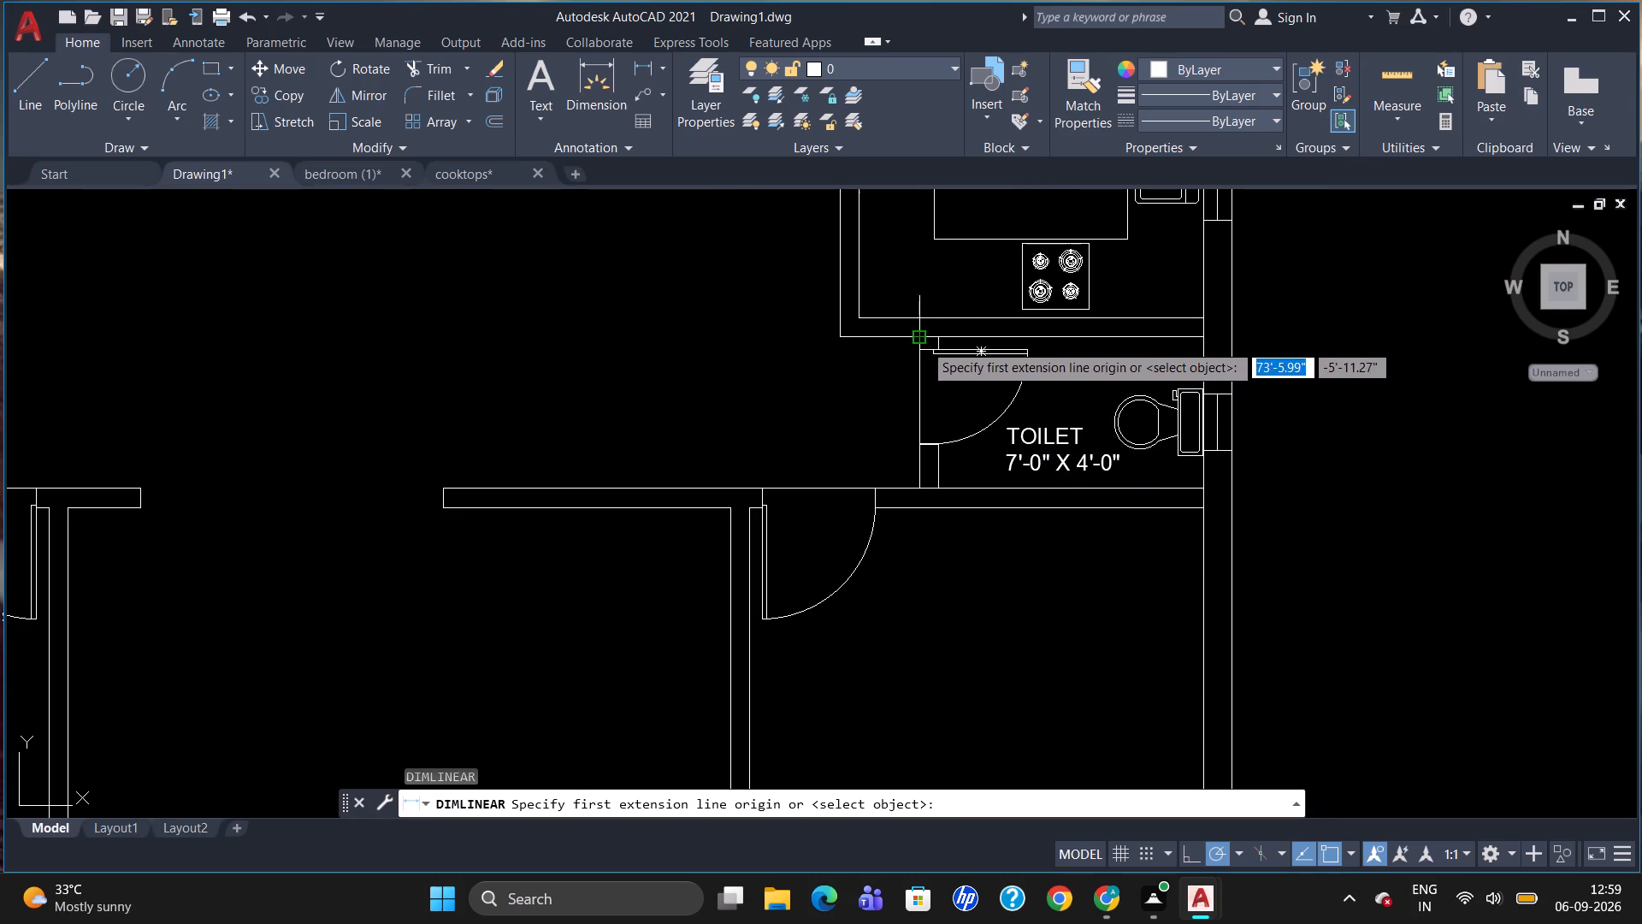
left_click(924, 343)
left_click(921, 489)
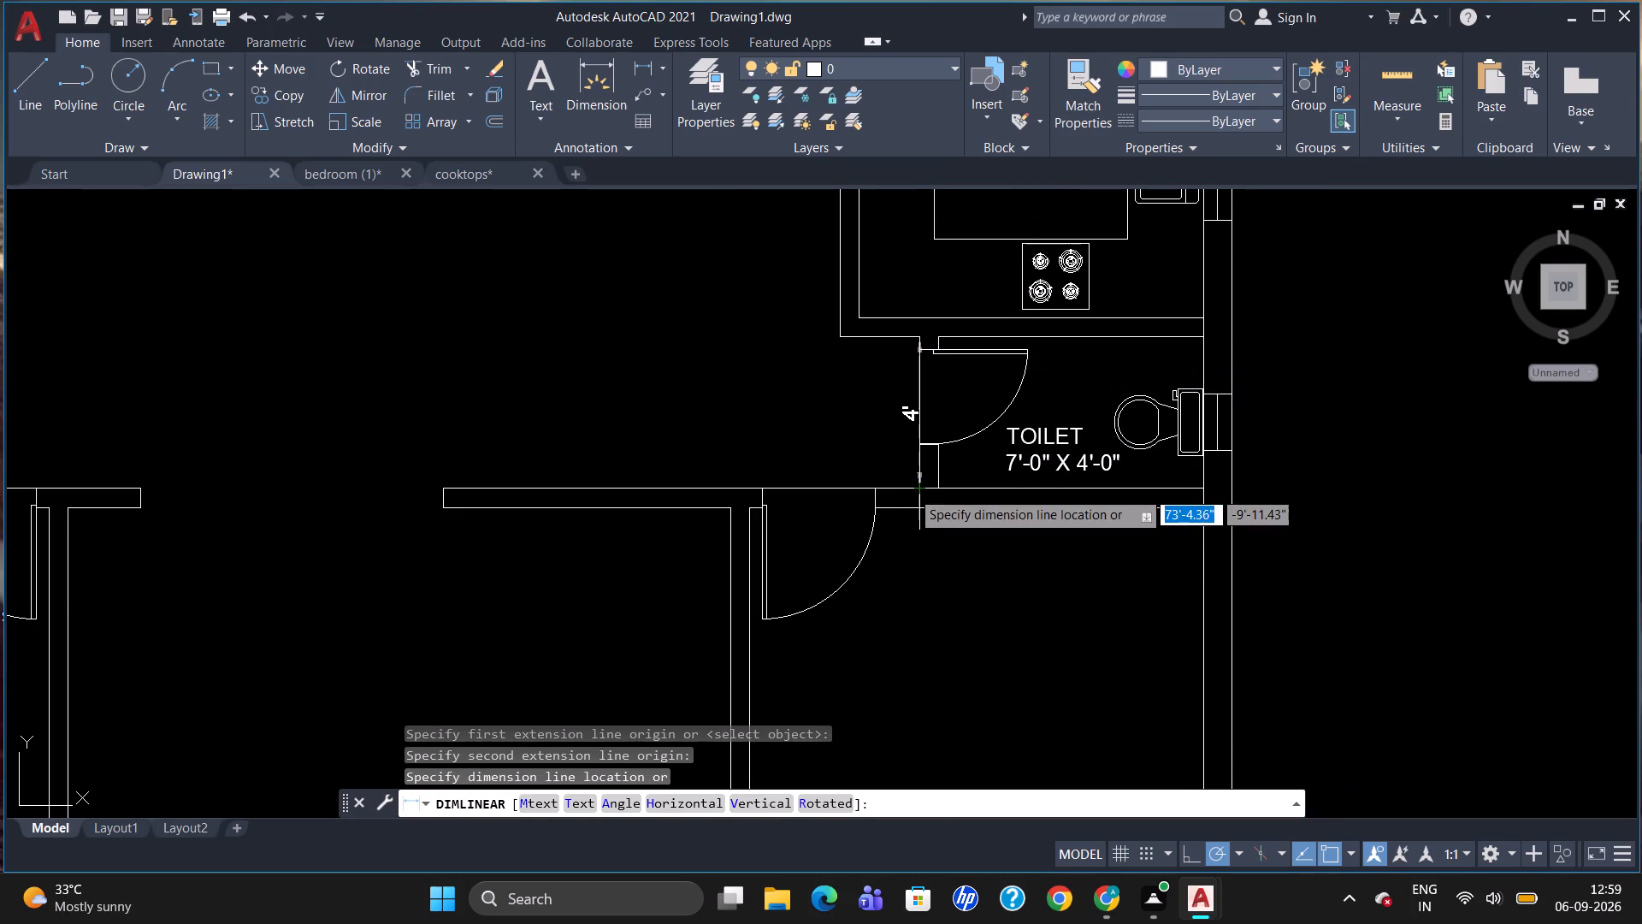
left_click(892, 484)
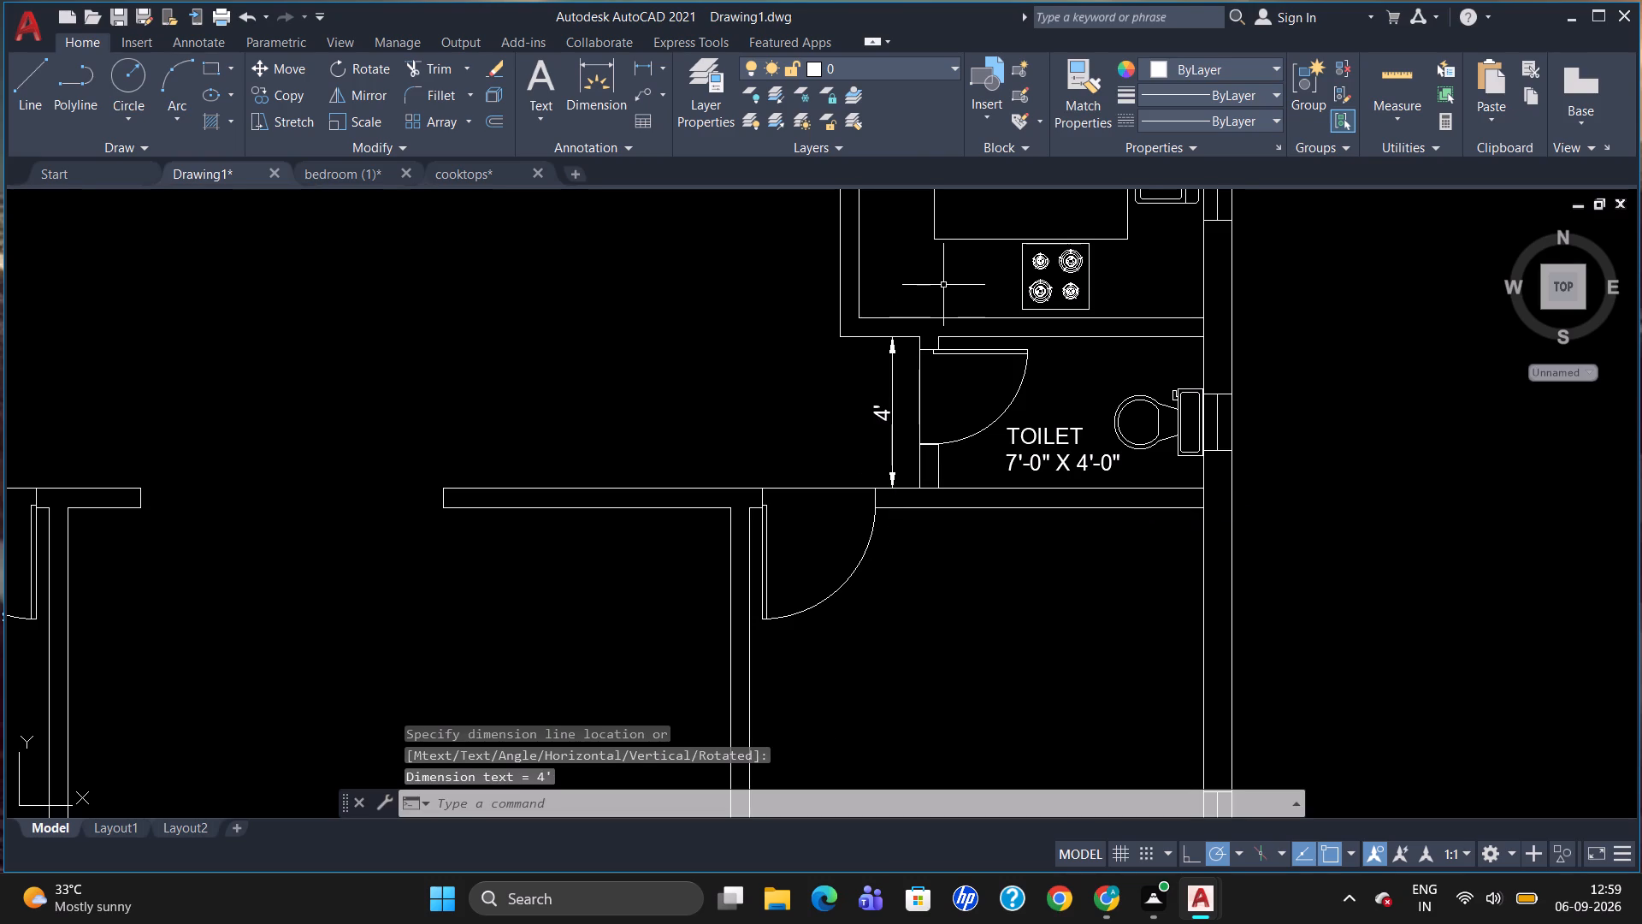
Add a 5" high multiline label reading "BEDROOM5" and "12'-0" X 11'-0"" in the southeast bedroom, north of the bed.
scroll(980, 250, "down", 2)
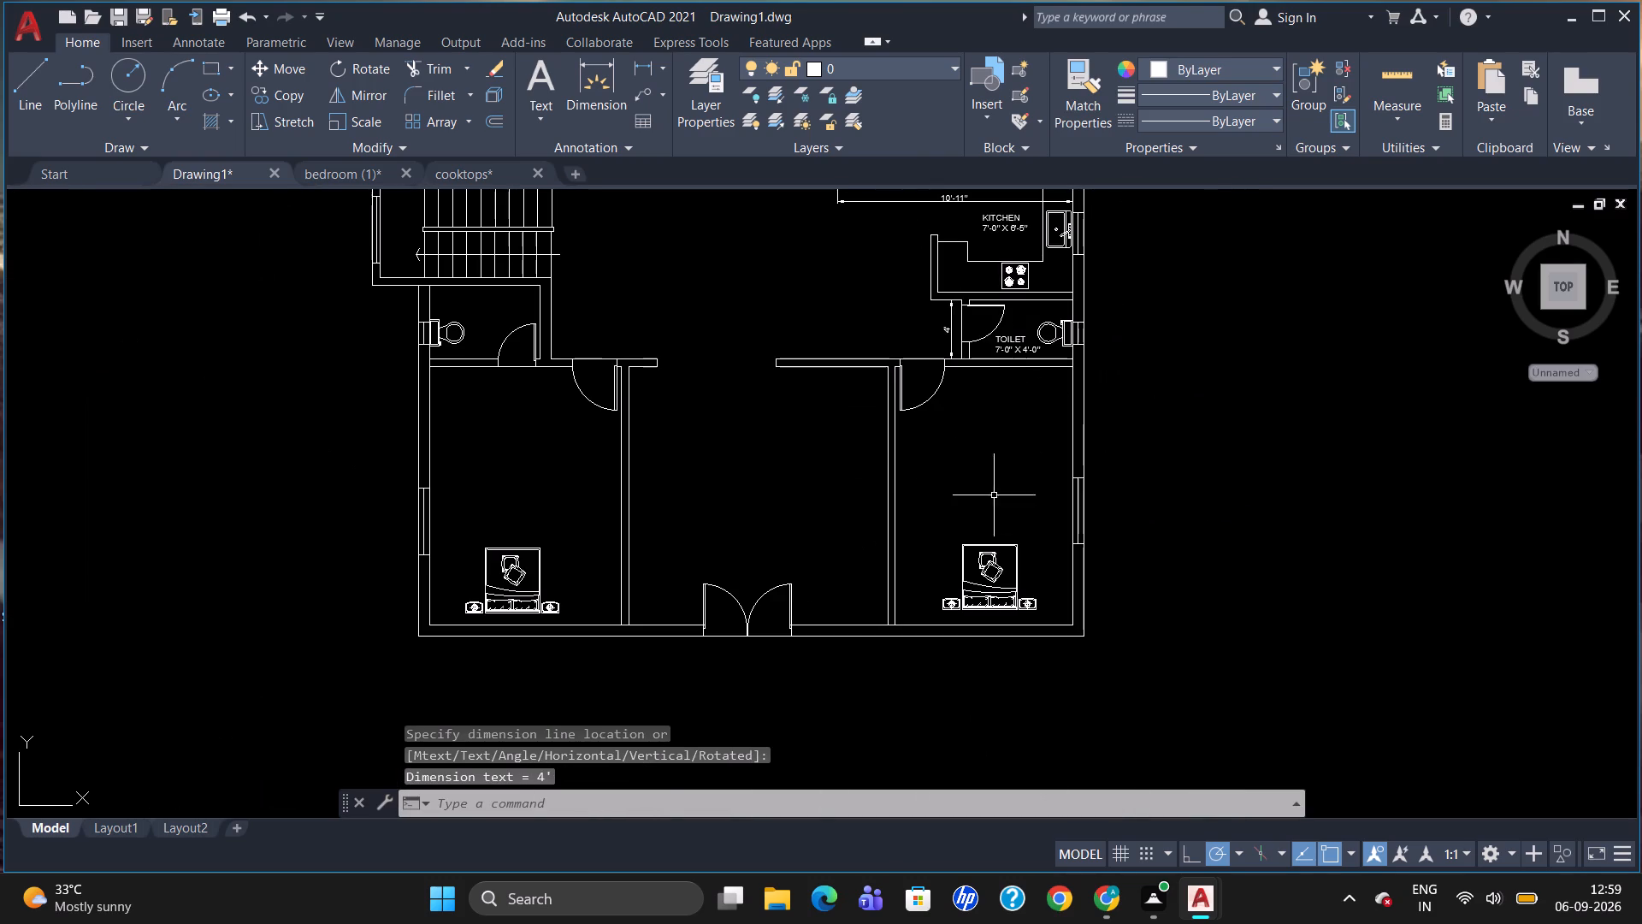
scroll(871, 436, "up", 1)
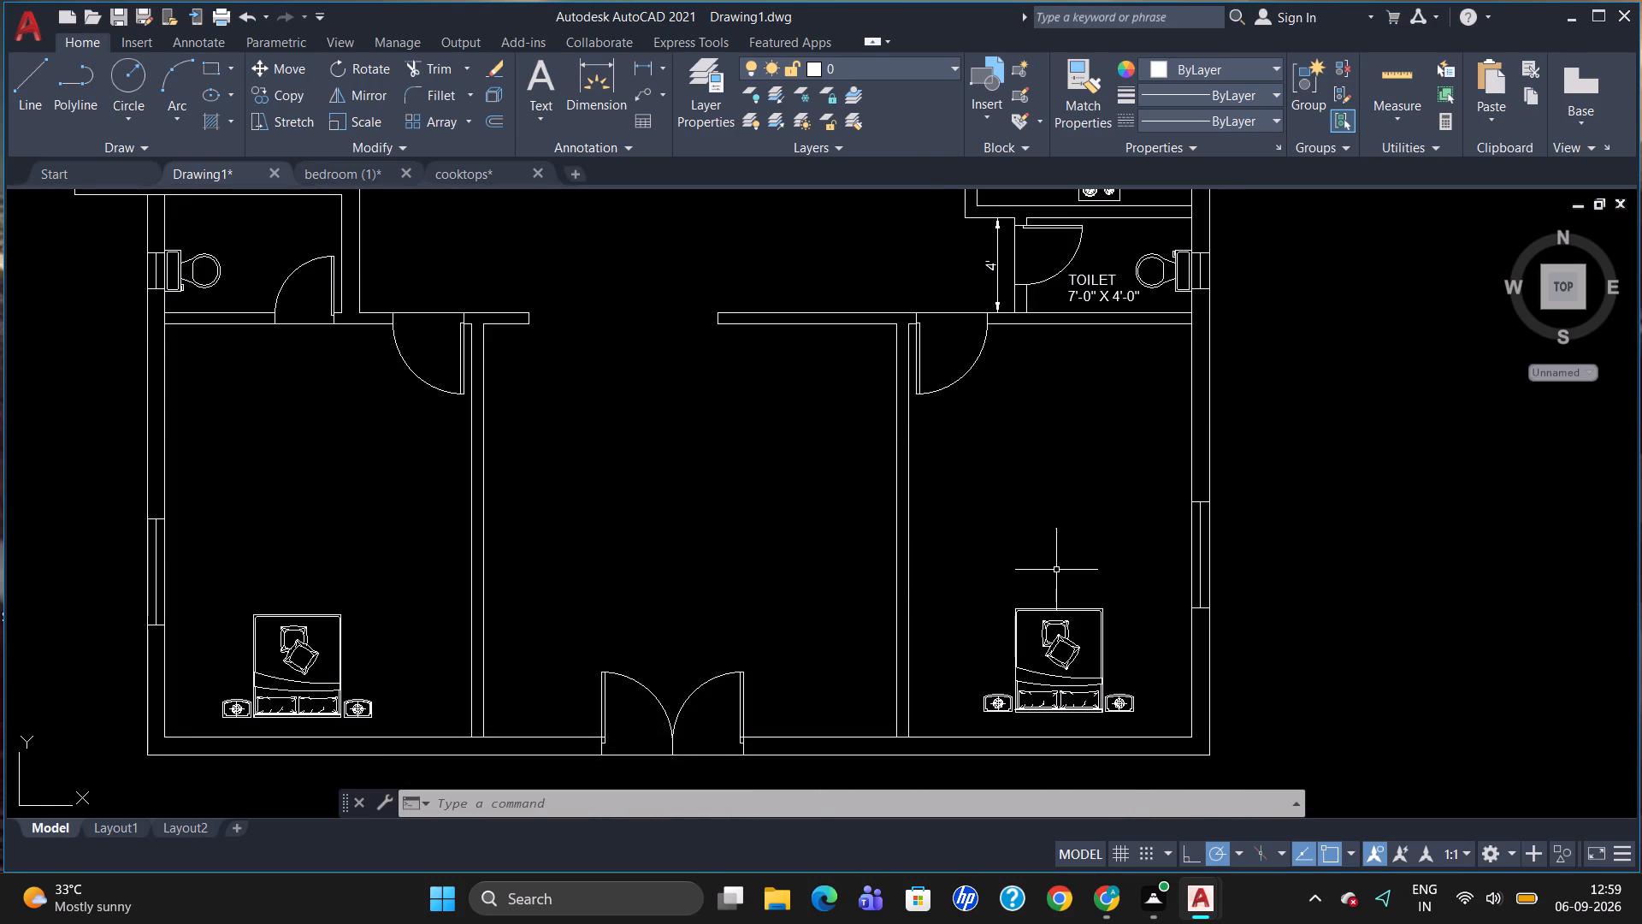
key("t")
key("Return")
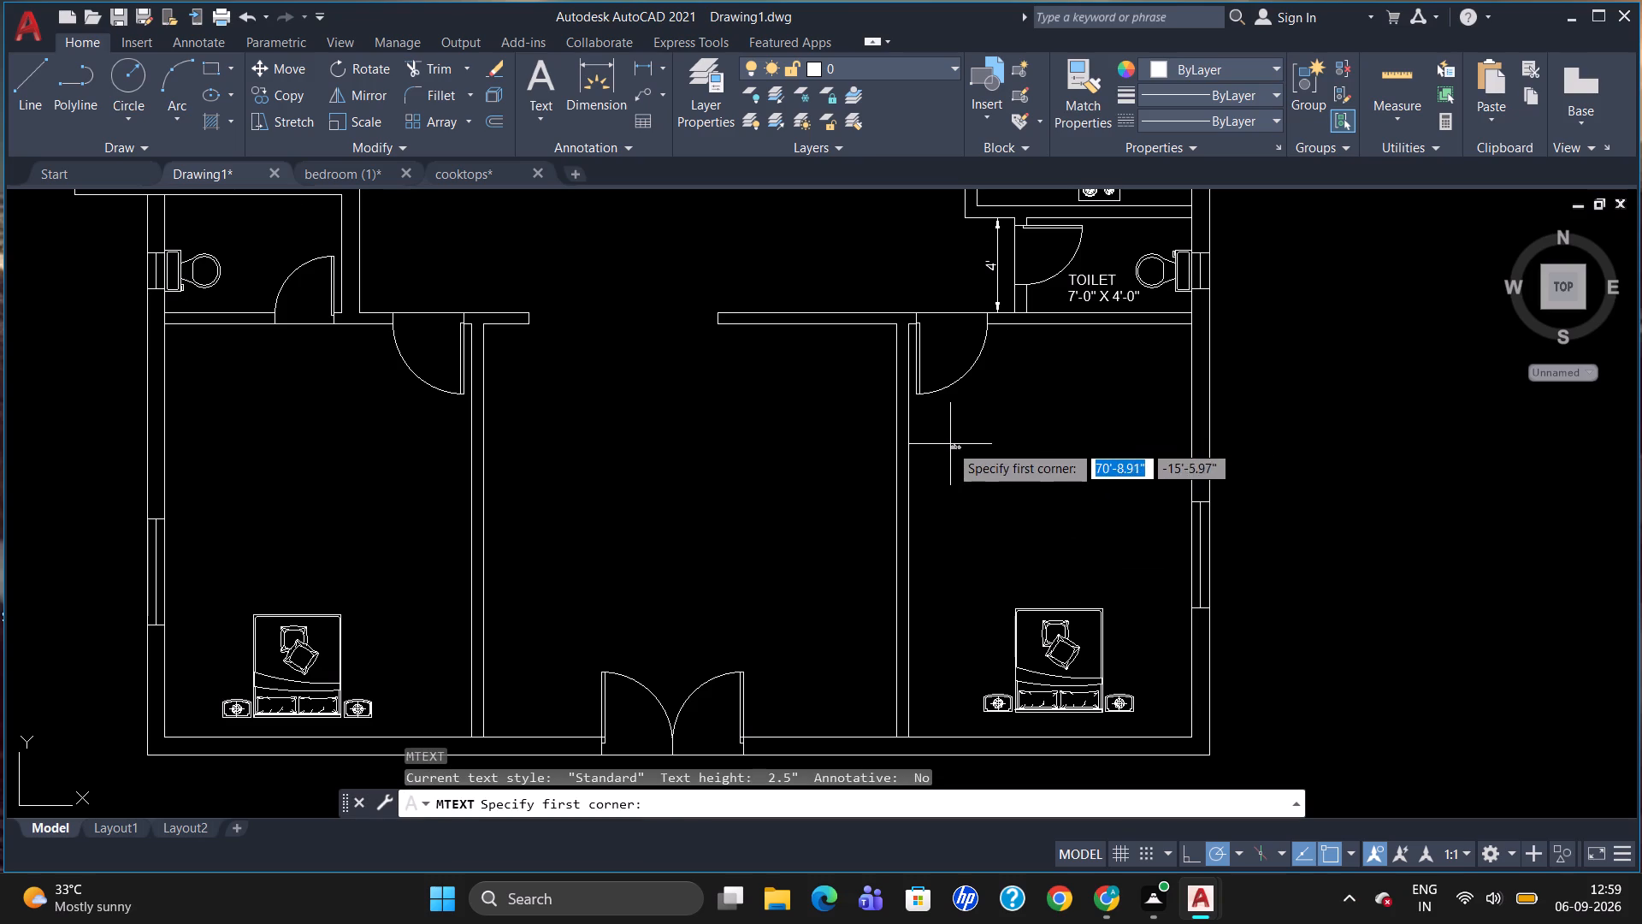
left_click(960, 436)
left_click(1158, 544)
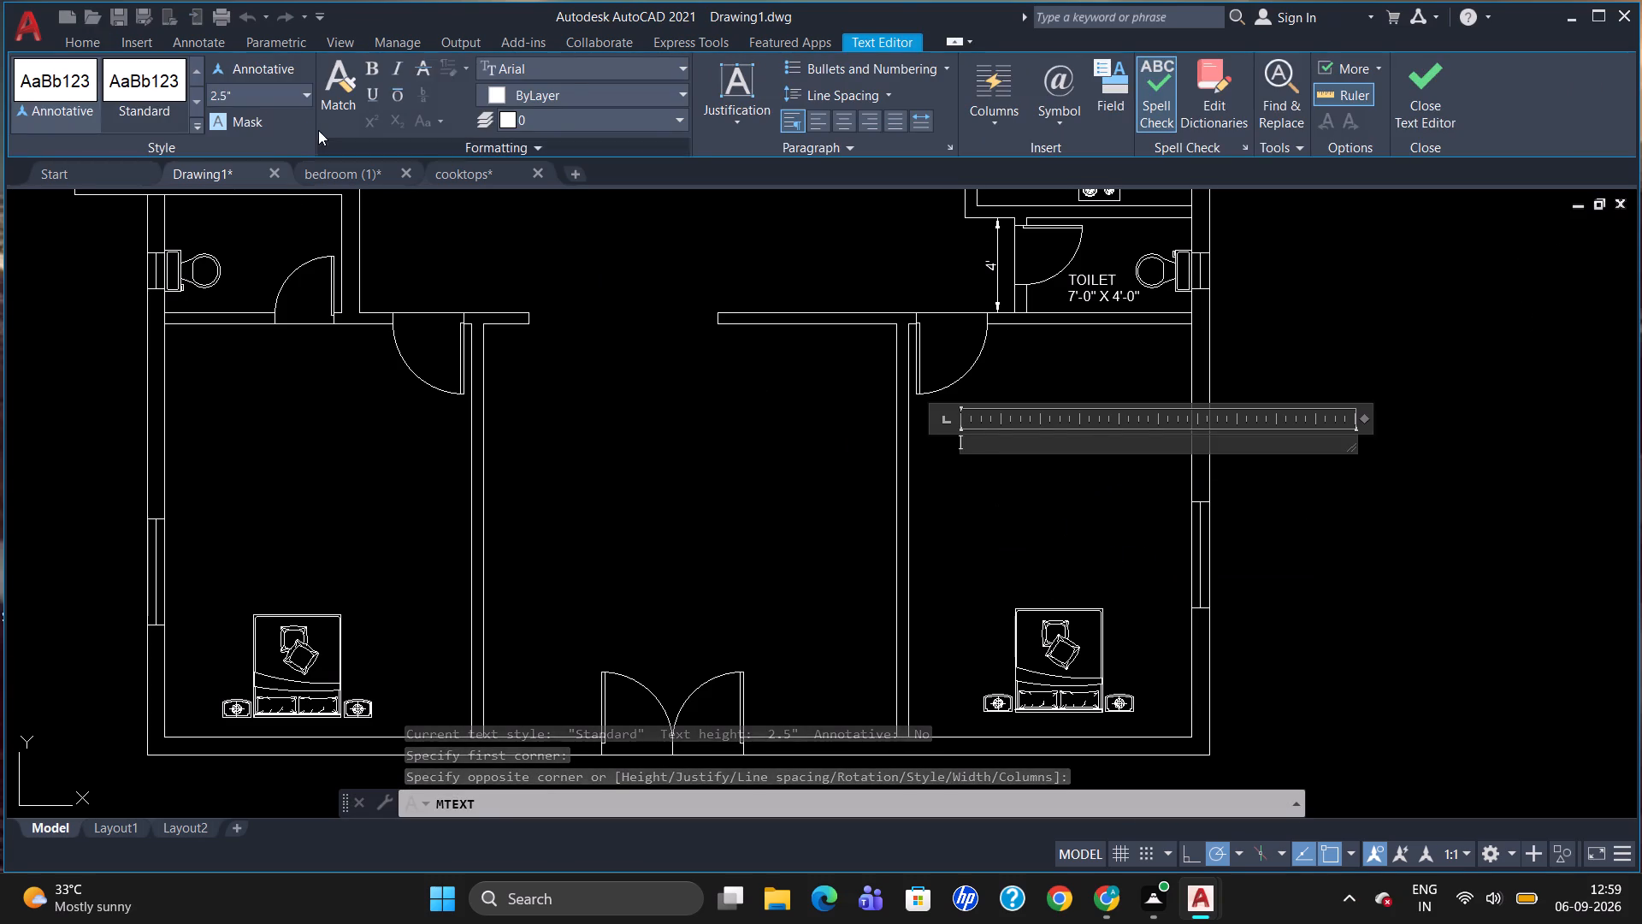
left_click(257, 89)
key("BackSpace")
key("5")
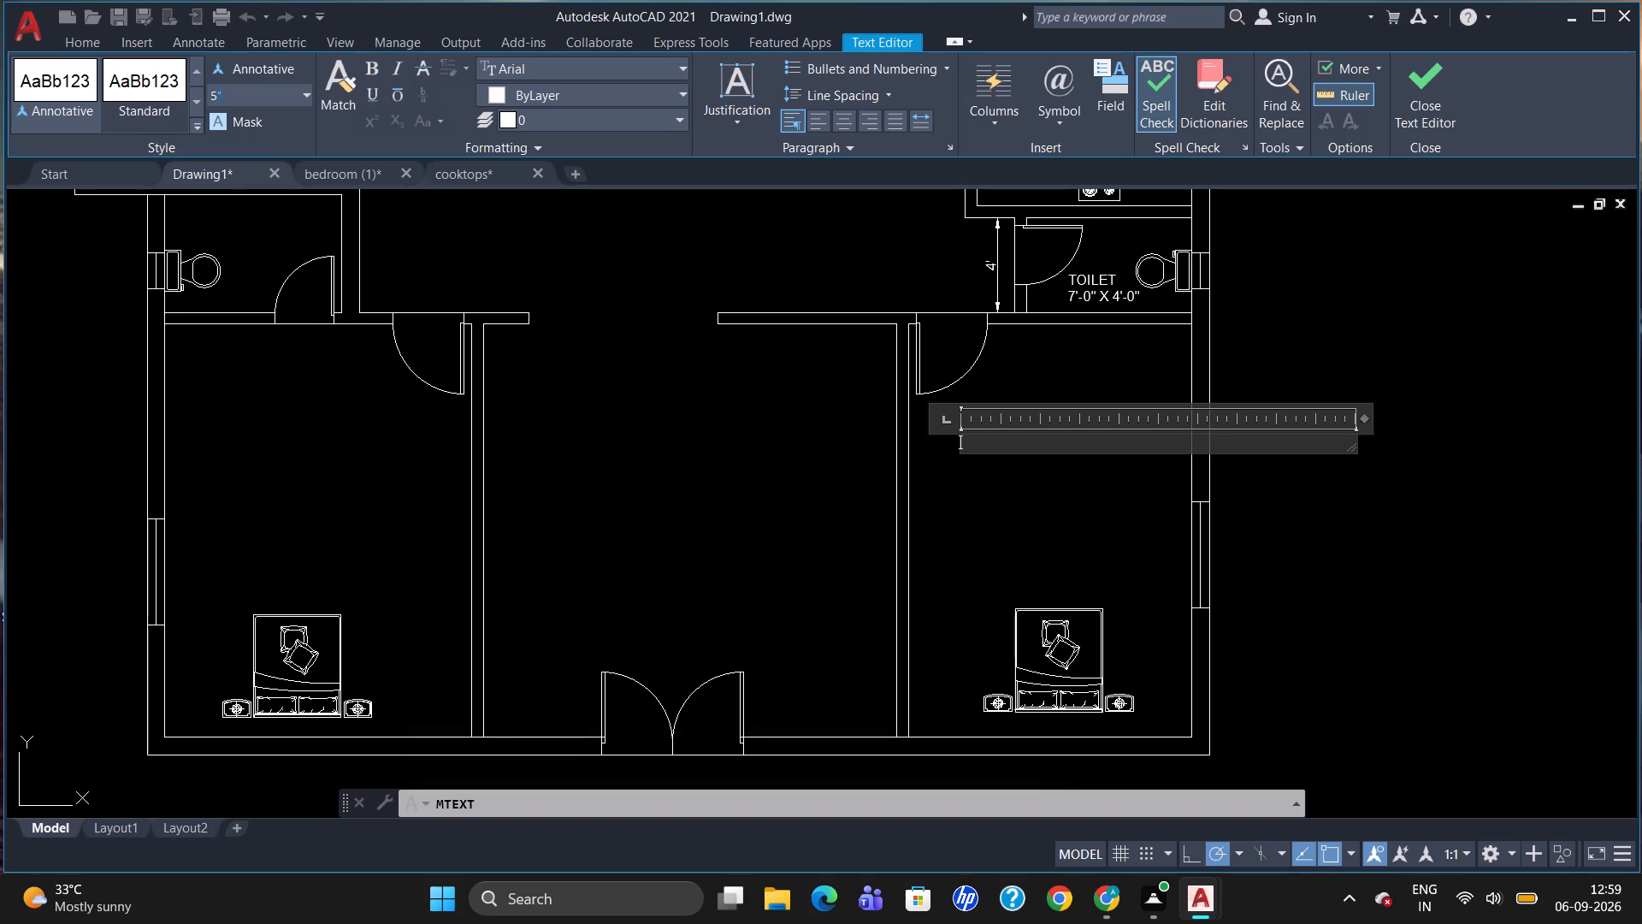
key("Return")
type("BEDROOM")
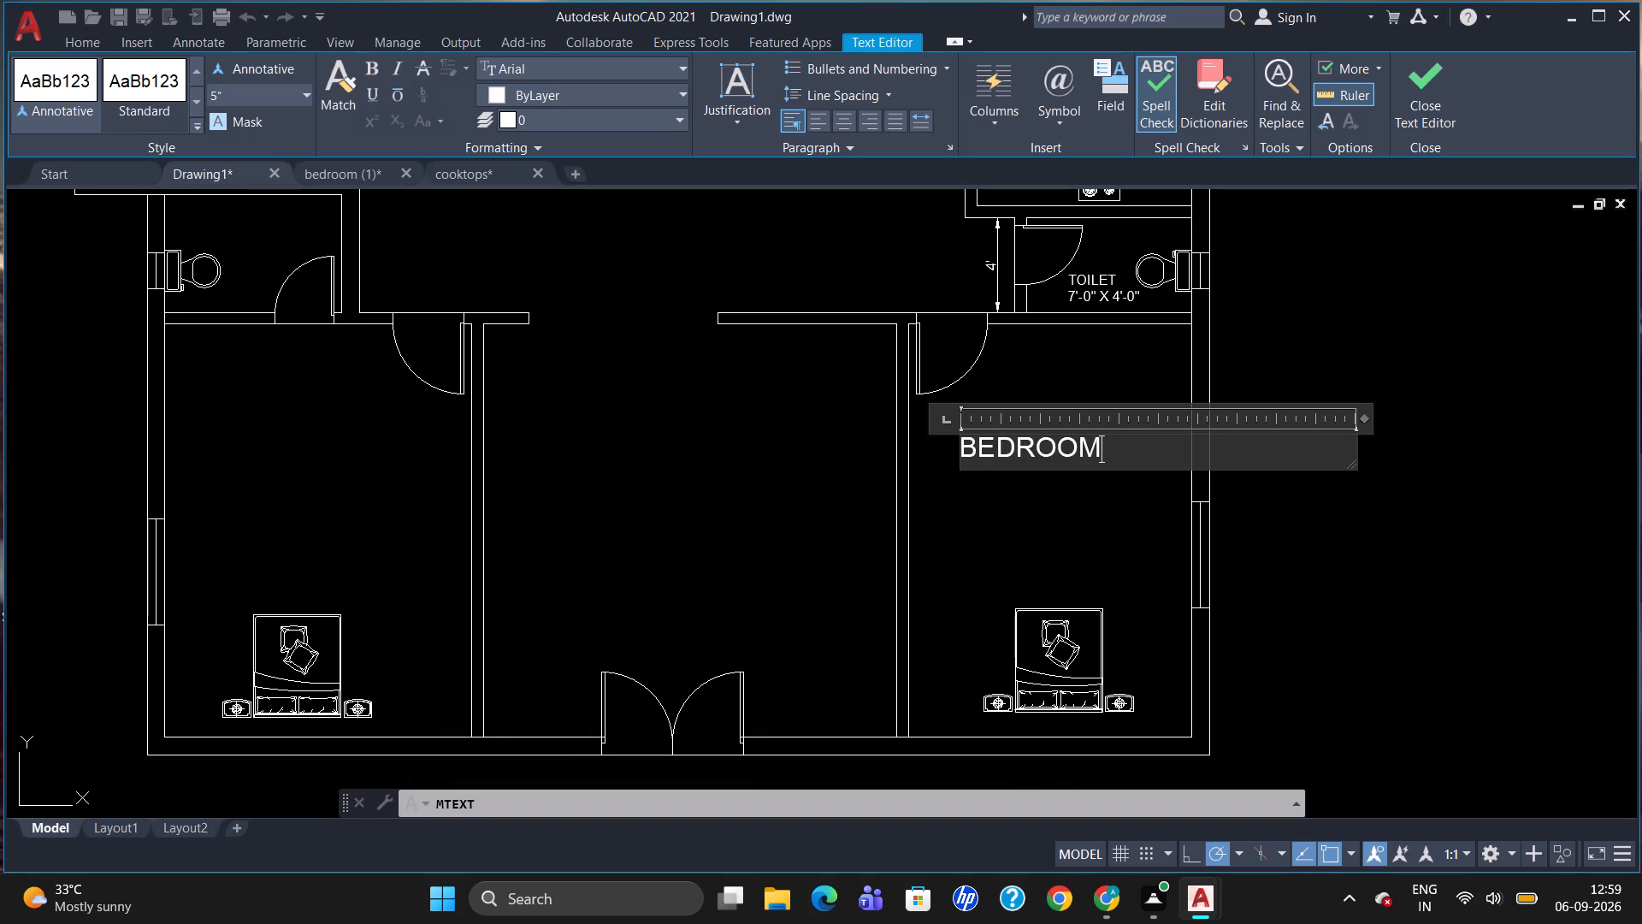
key("5")
key("Return")
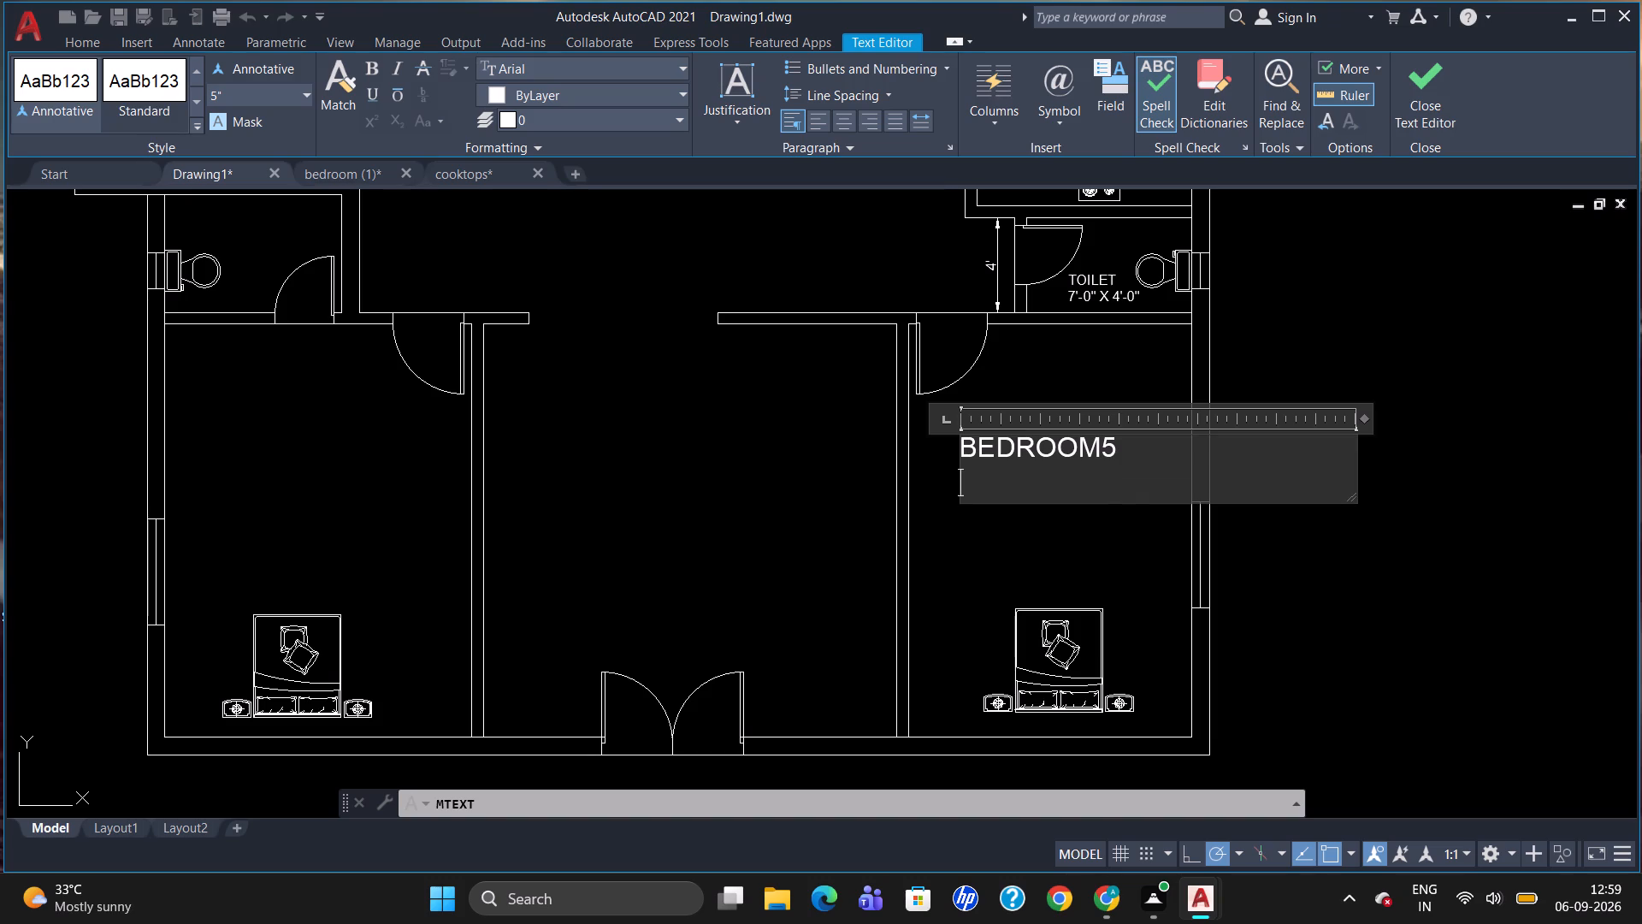
type("12'-0")
type("\" X")
key("space")
type("11'-0\"")
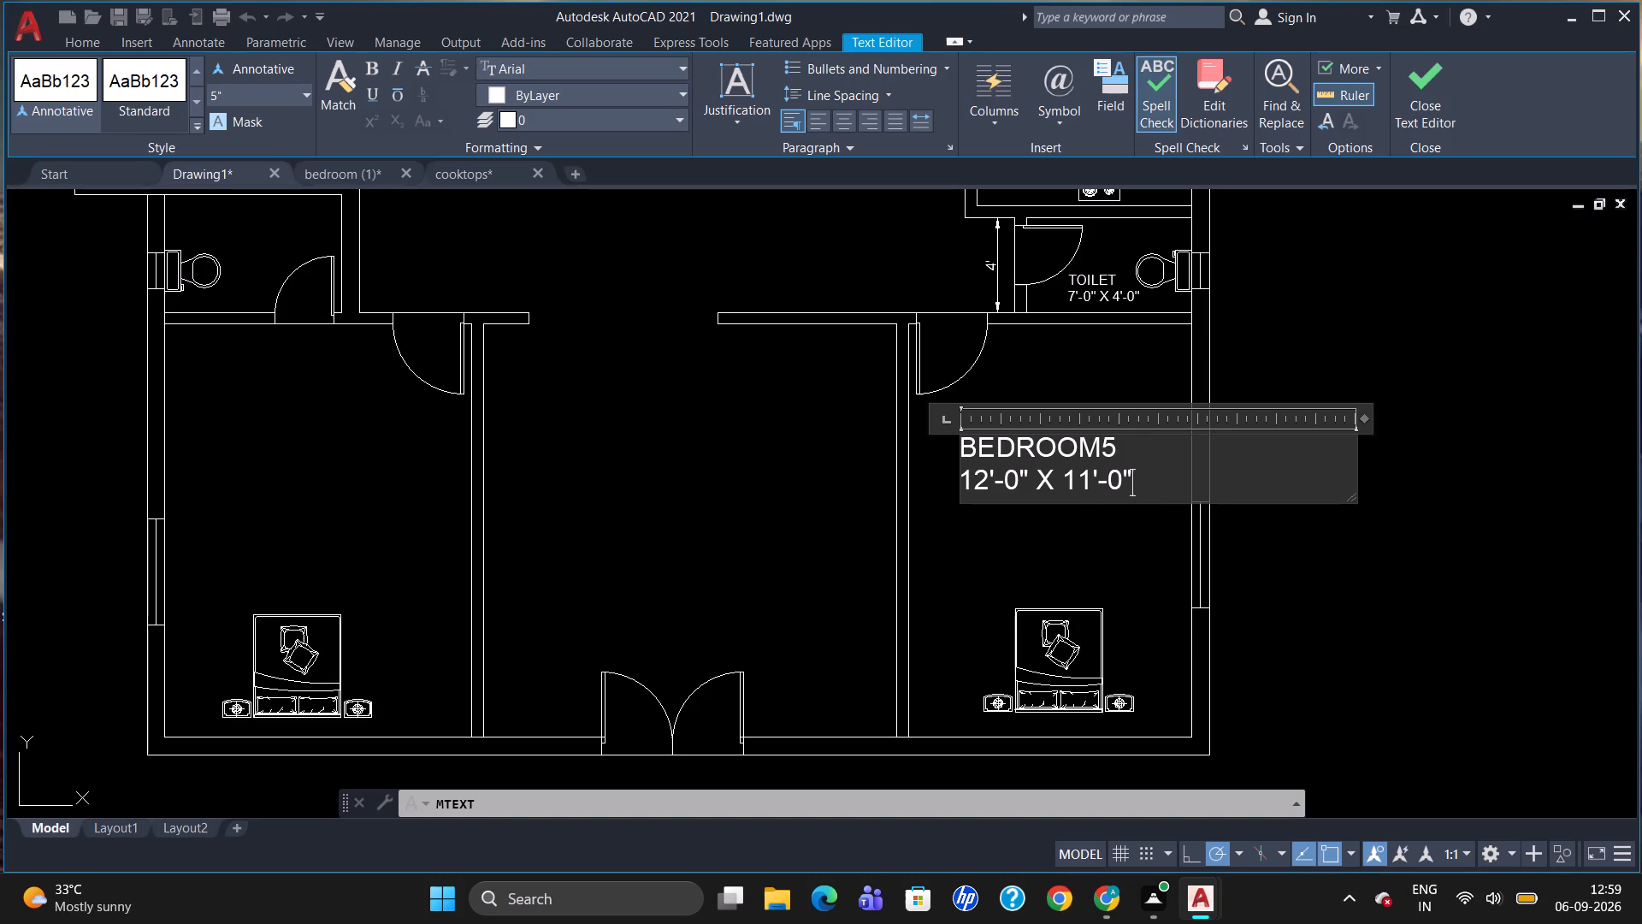
left_click(709, 459)
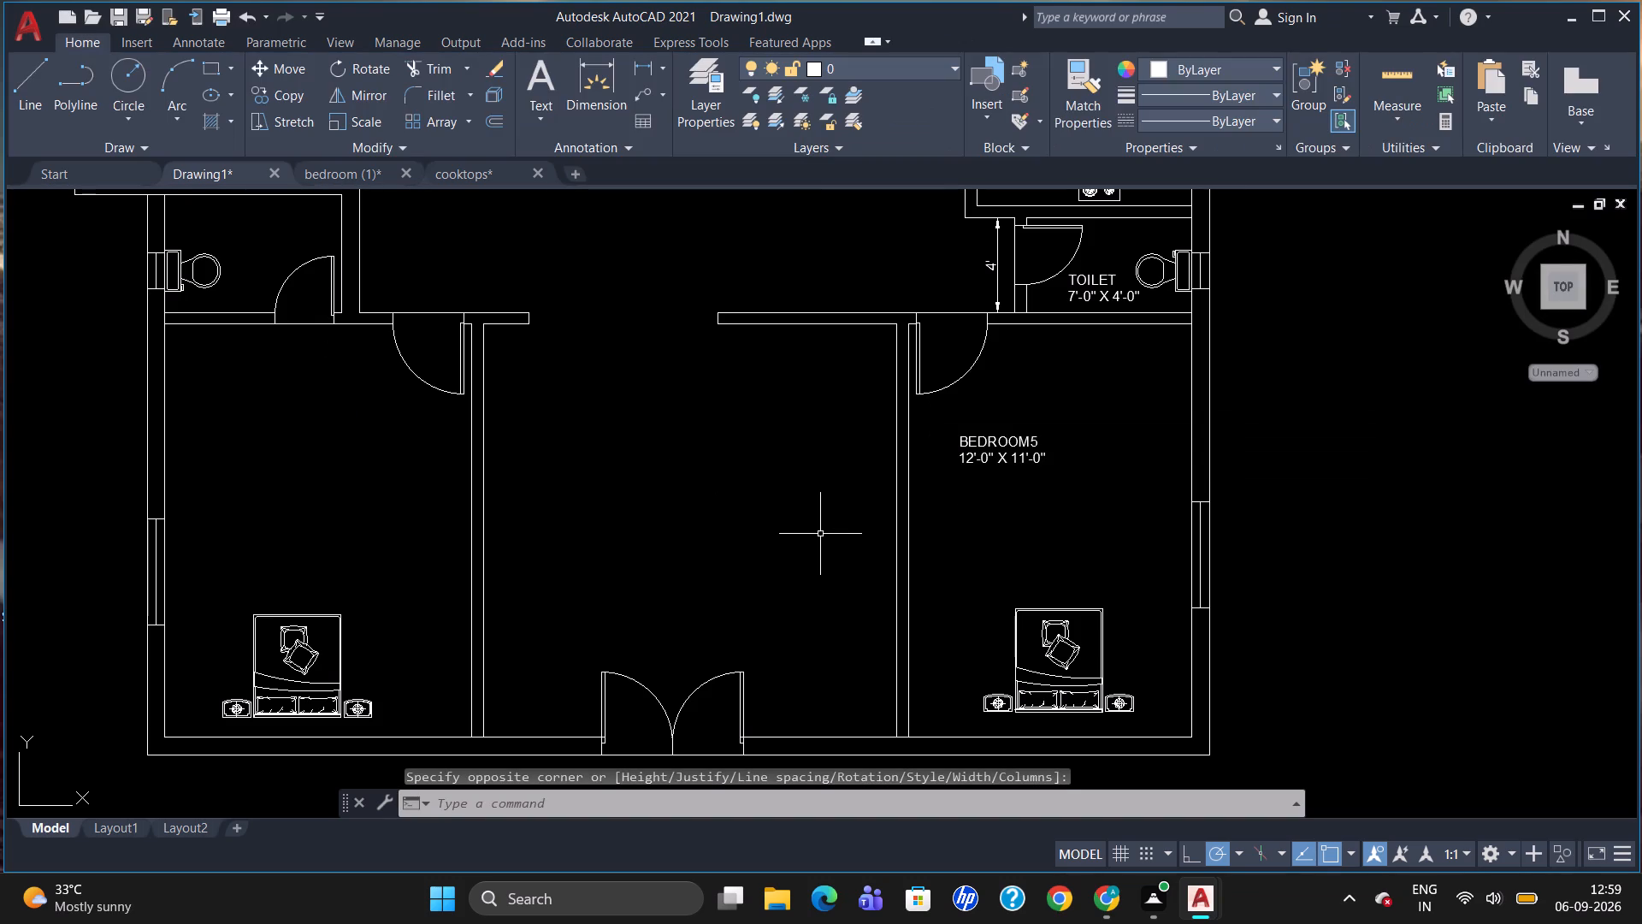
Move the BEDROOM5 label east so it sits closer to the middle of the room, above the bed.
left_click(1006, 444)
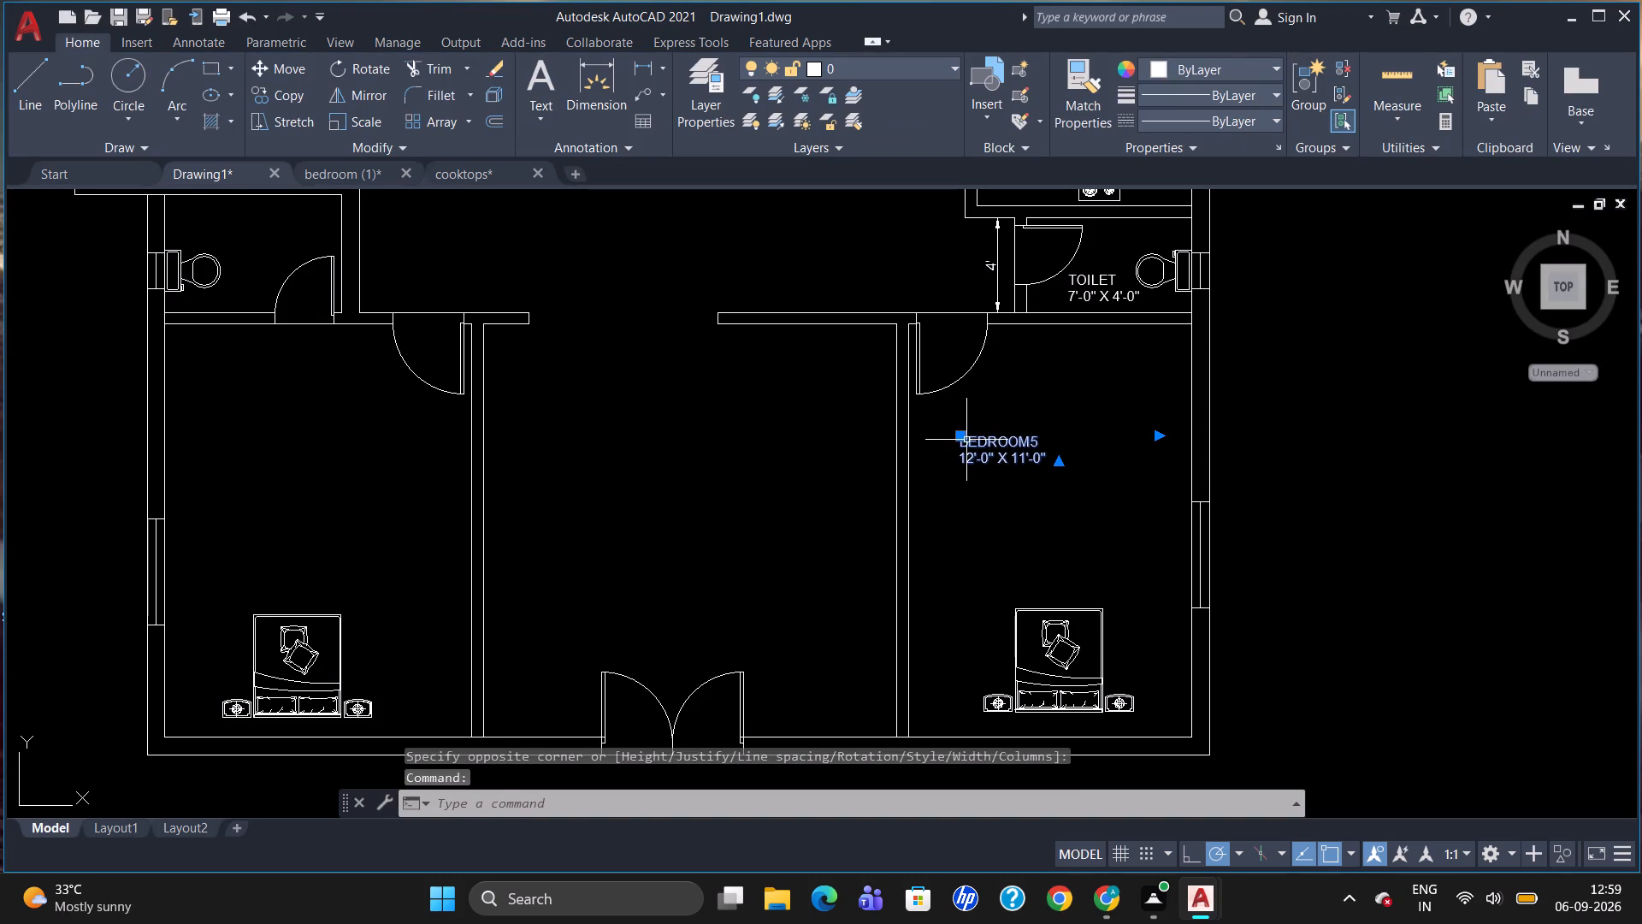
left_click(961, 436)
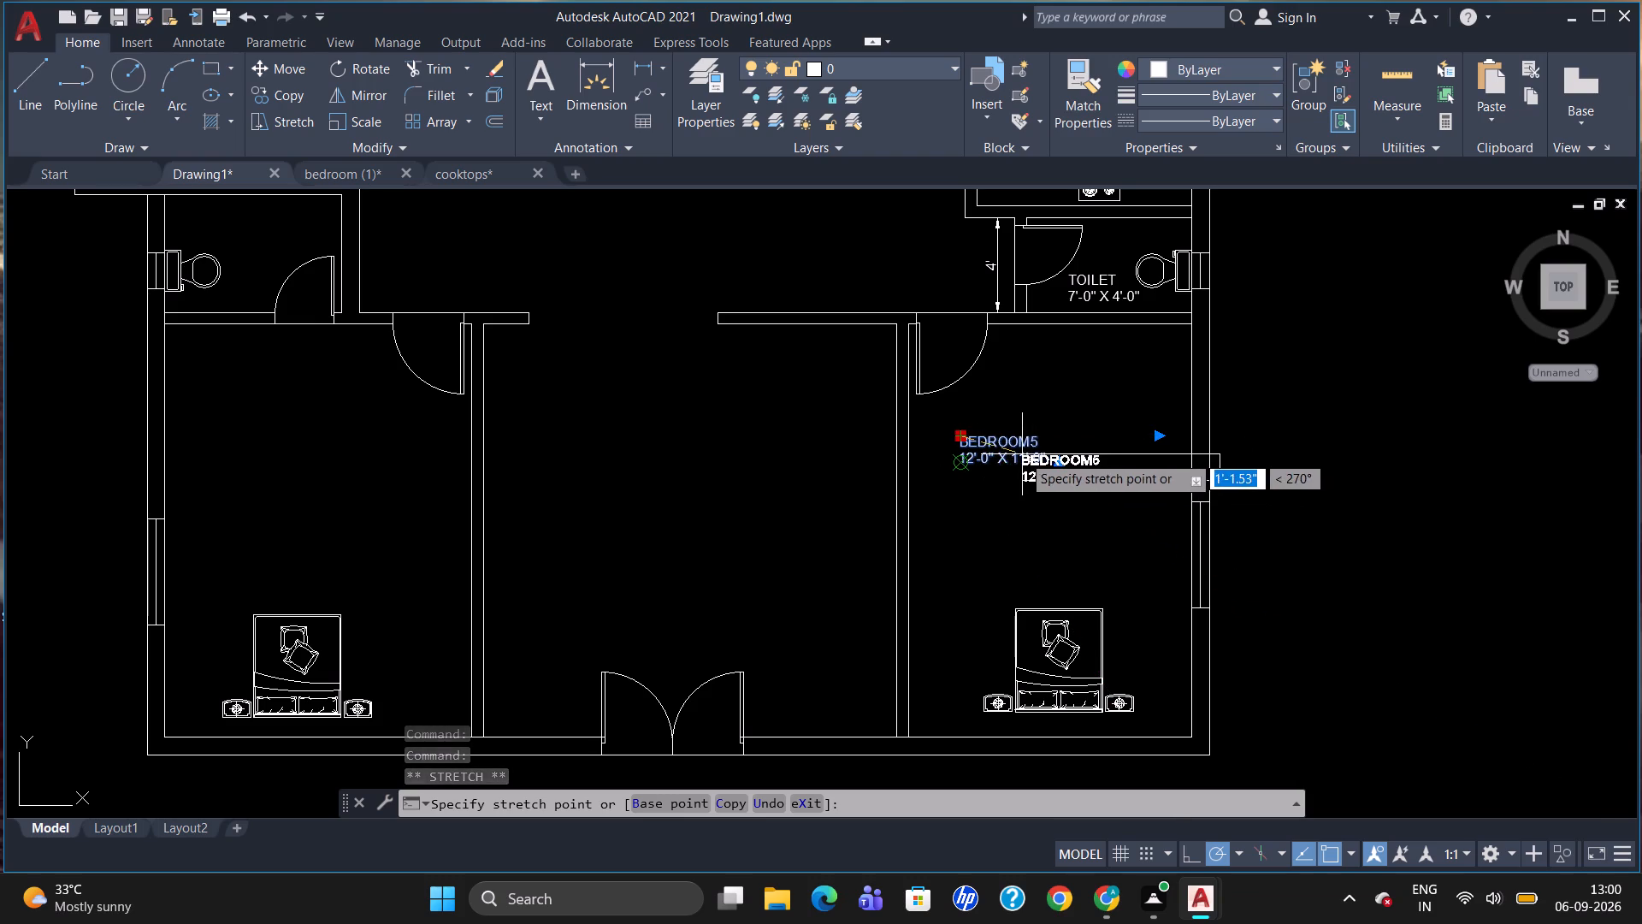
left_click(1015, 441)
key("Escape")
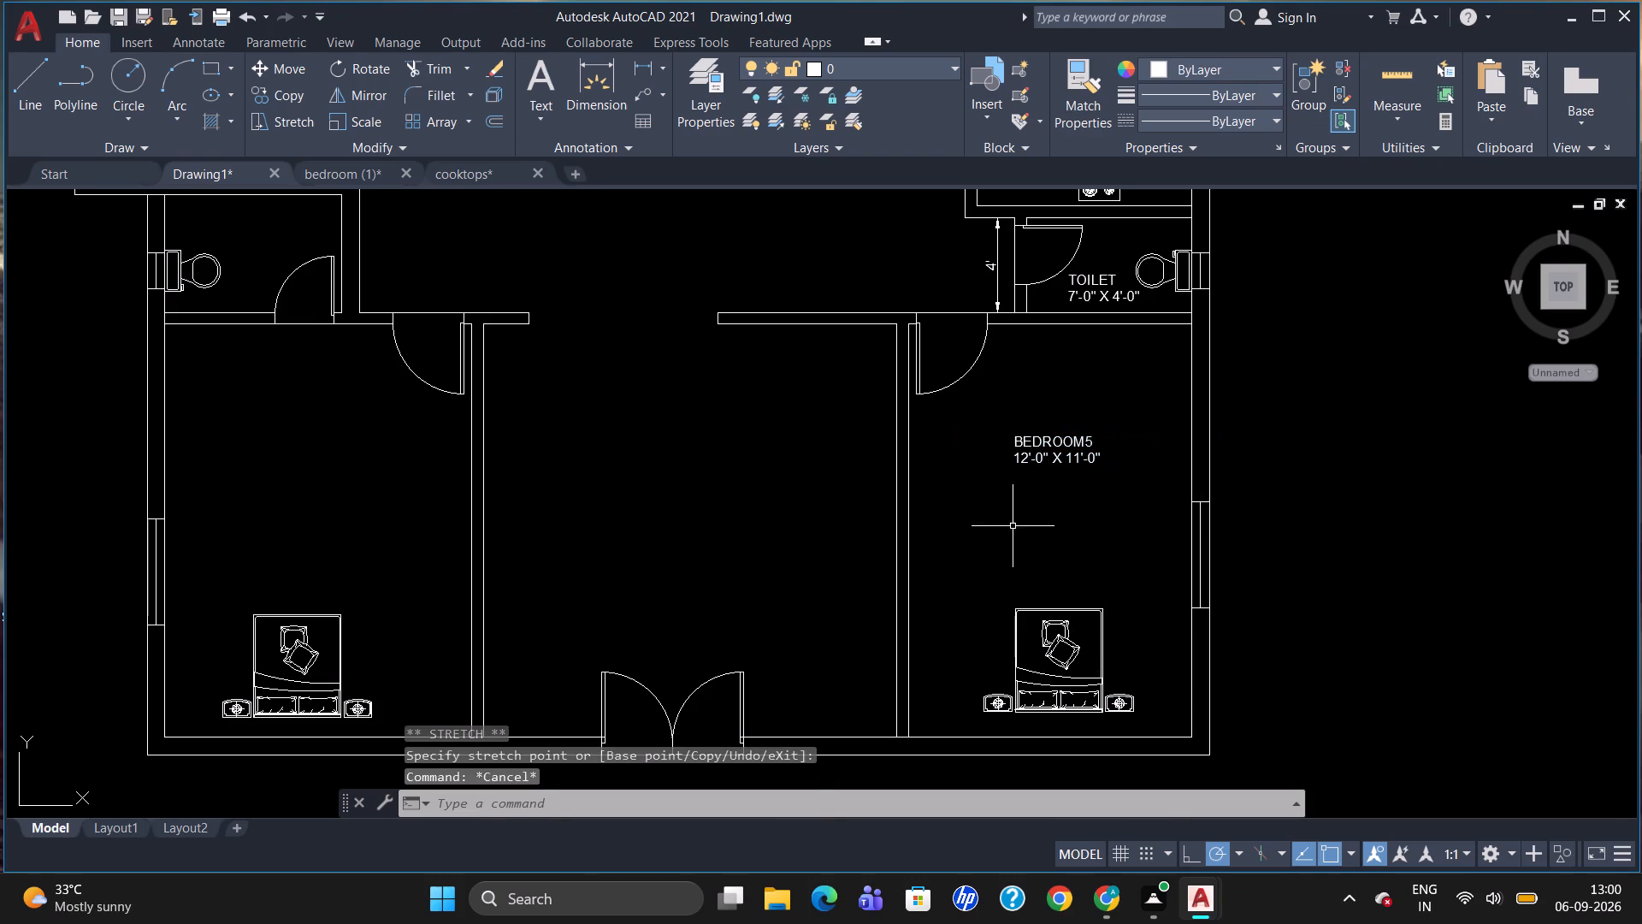
Add a horizontal linear dimension above BEDROOM5's north wall line, from the wall's free west end to the toilet's west wall corner.
scroll(1073, 532, "down", 2)
scroll(1044, 603, "up", 3)
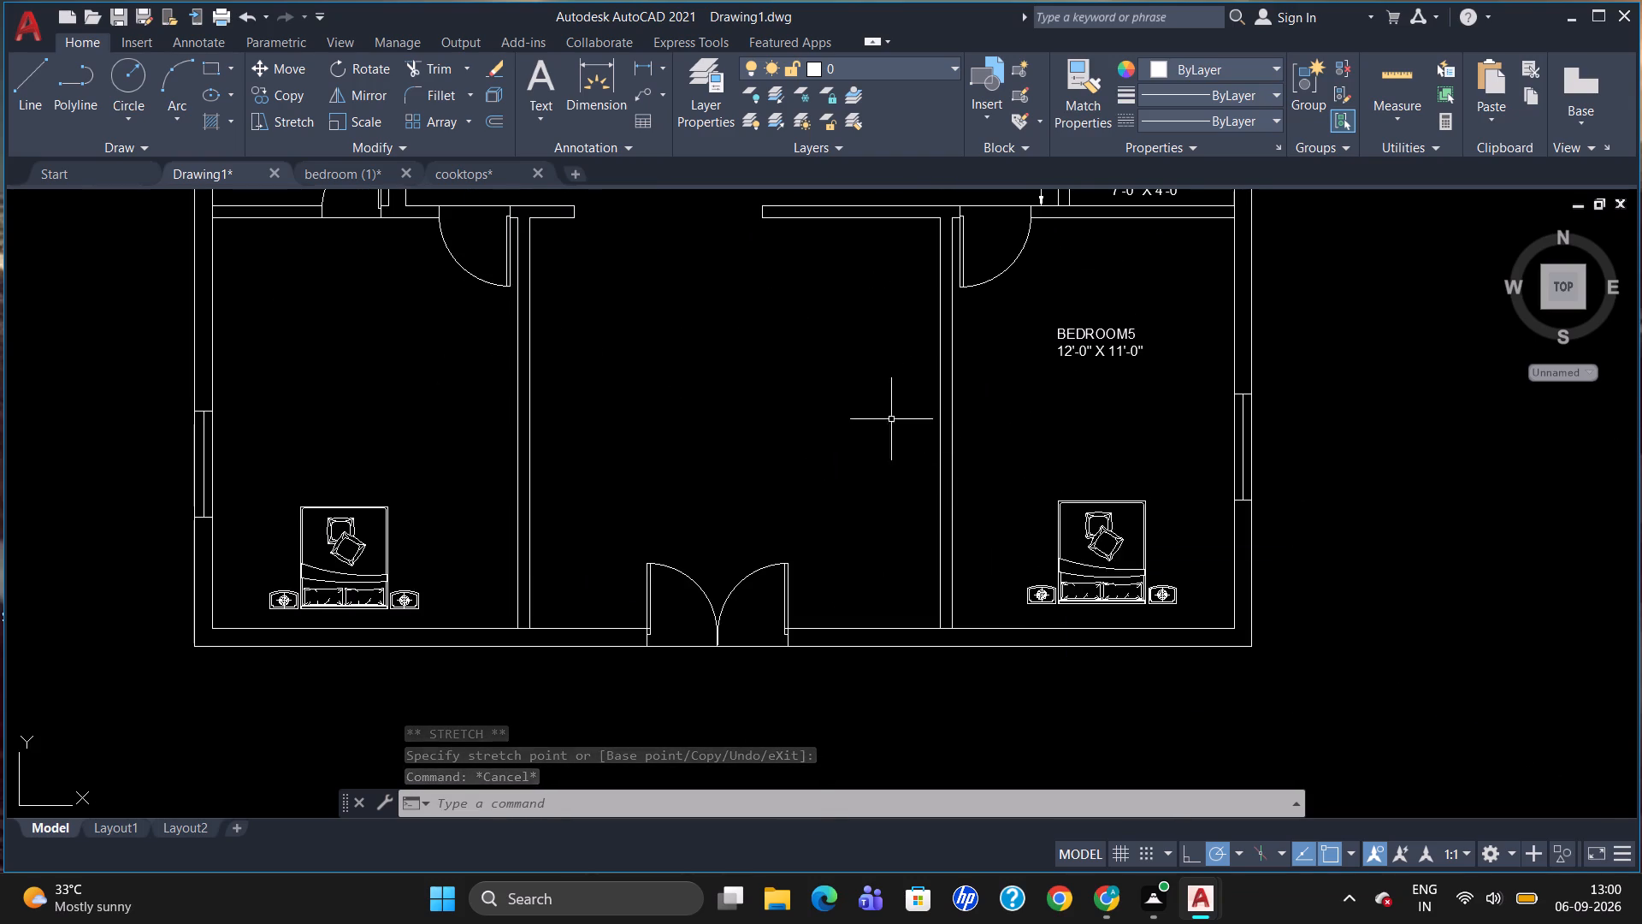
scroll(892, 425, "down", 3)
scroll(824, 337, "up", 2)
scroll(916, 399, "up", 1)
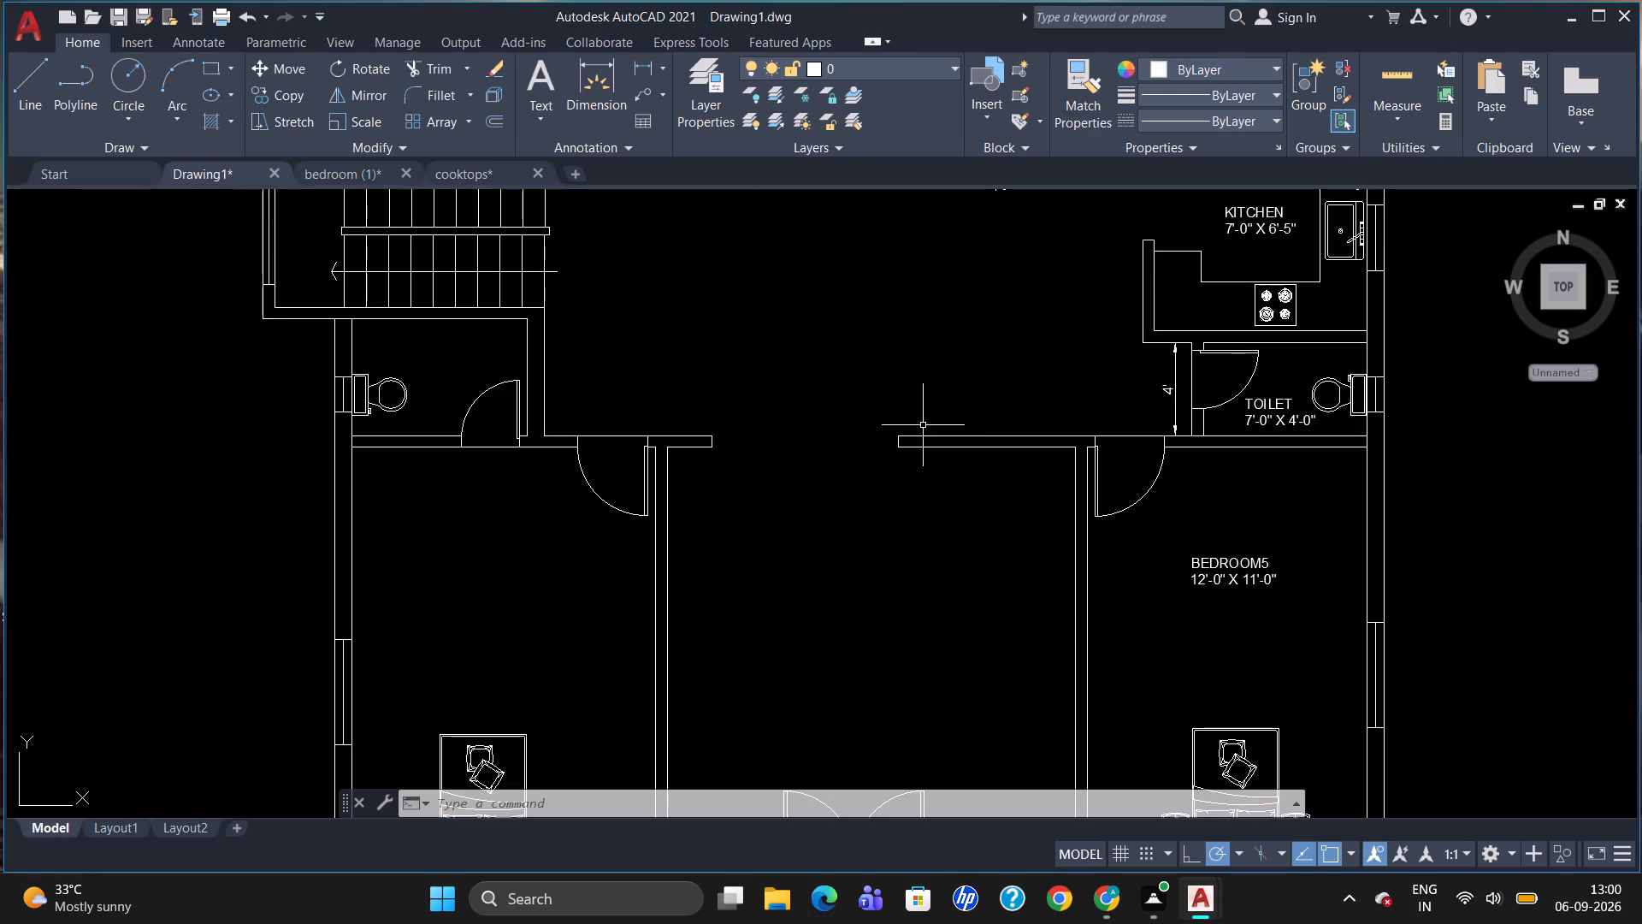
type("DLI")
key("Return")
left_click(900, 433)
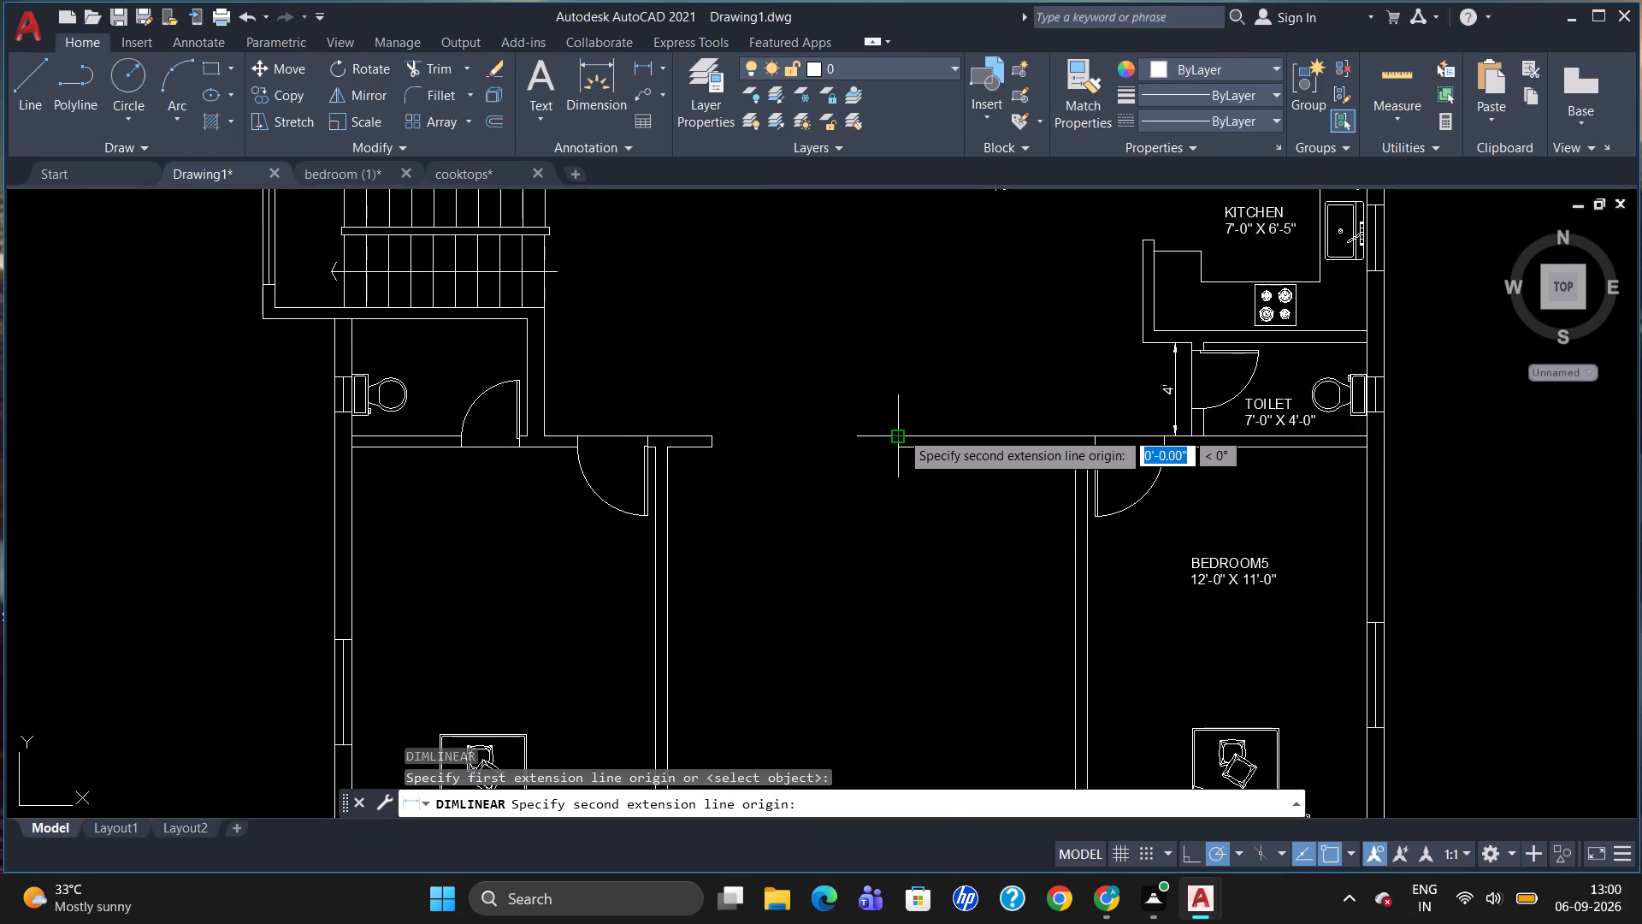
left_click(1196, 435)
left_click(1188, 413)
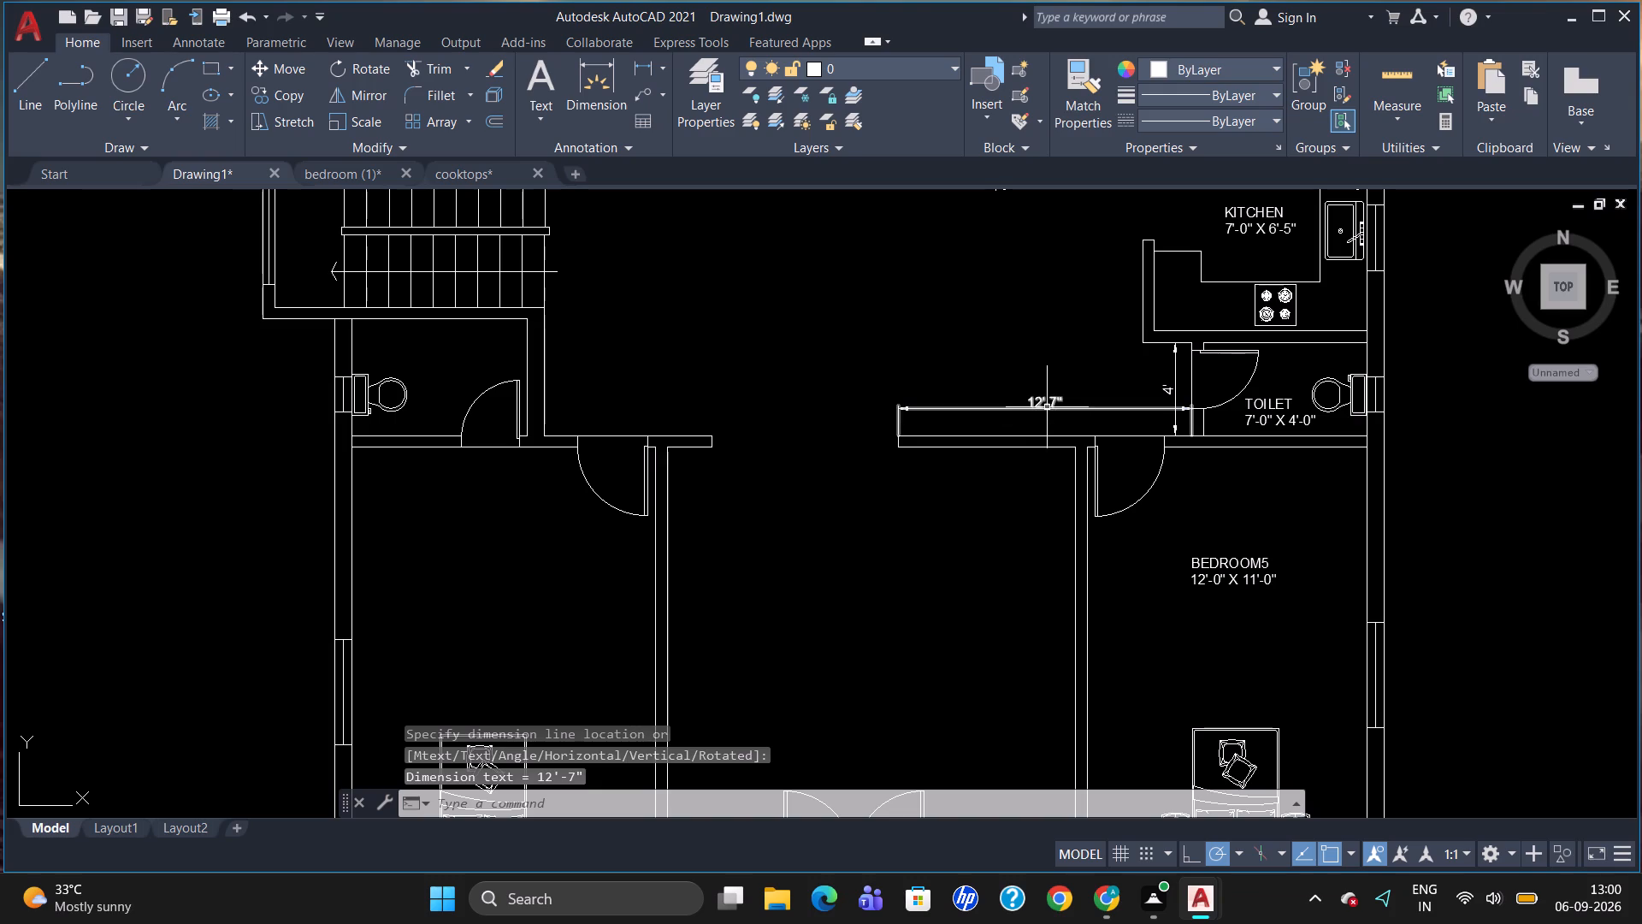
Override the text of the horizontal dimension west of the toilet to read 7'-3".
double_click(1046, 406)
key("Delete")
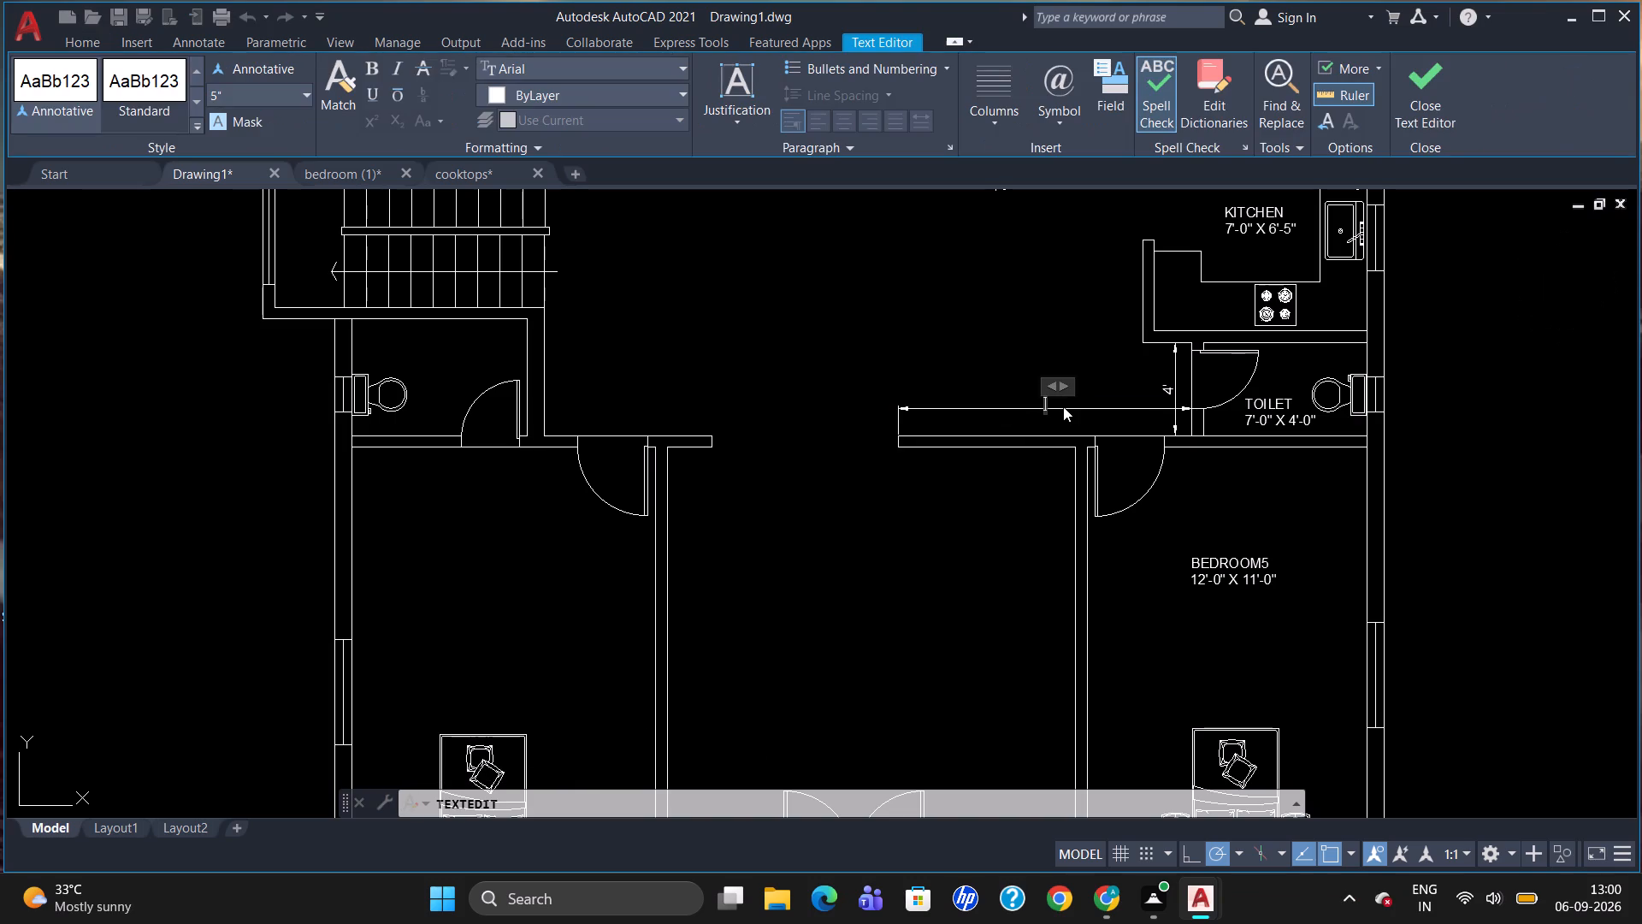
type("7'-")
type("3\"")
left_click(928, 510)
key("Escape")
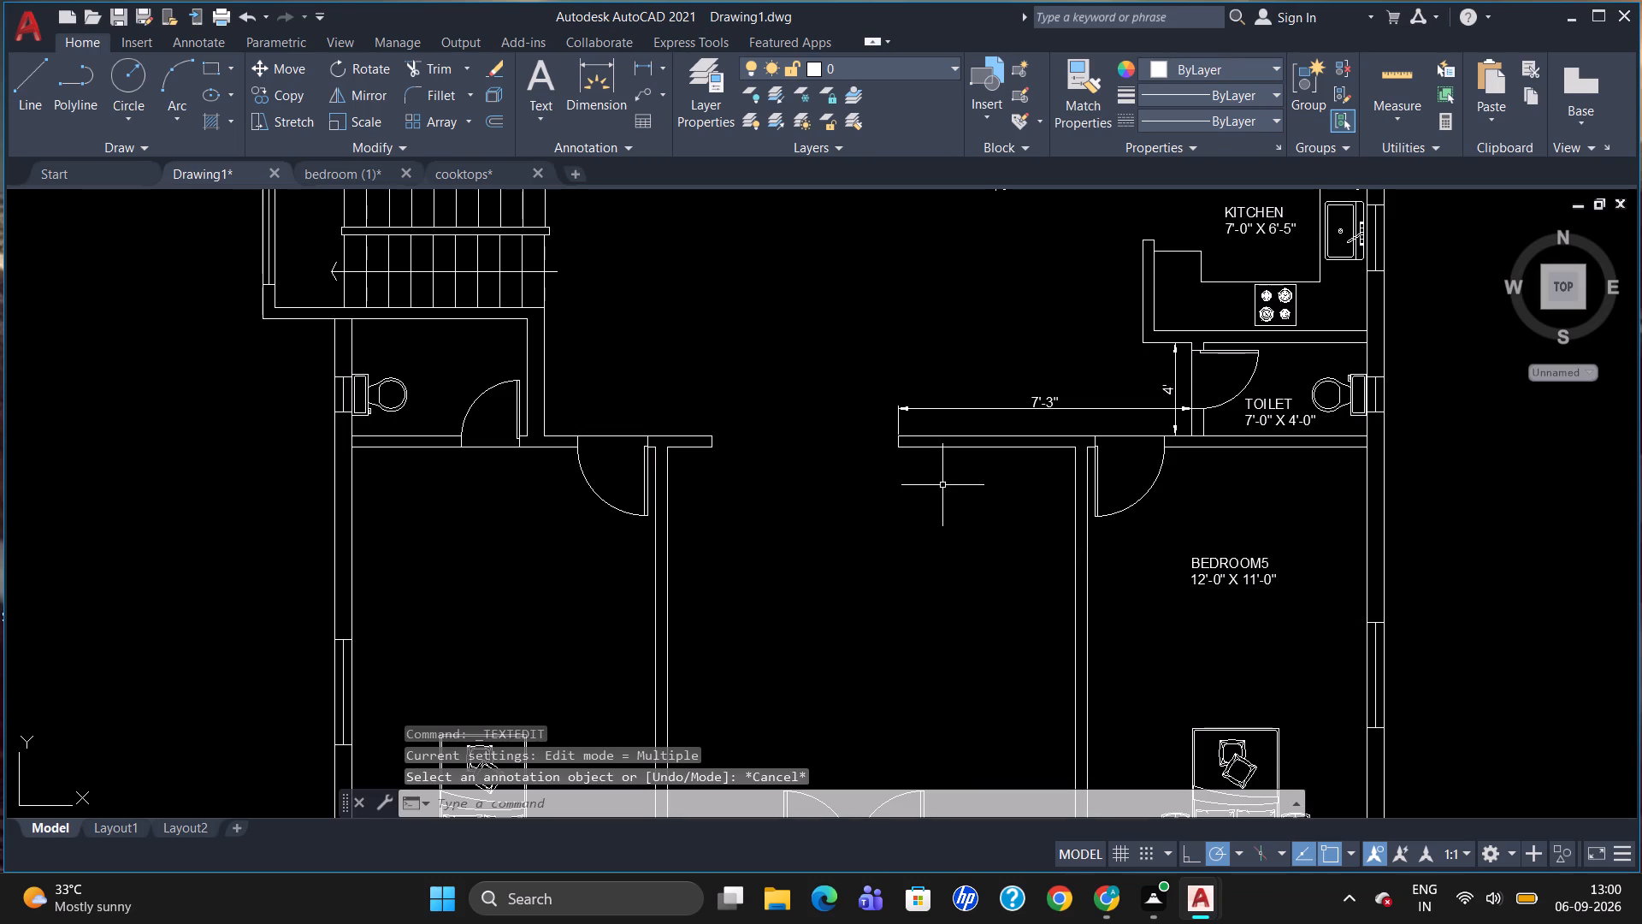
Add a horizontal linear dimension across the passage opening between the two facing wall ends, in line with the 7'-3" dimension.
scroll(1059, 396, "down", 1)
scroll(780, 364, "up", 1)
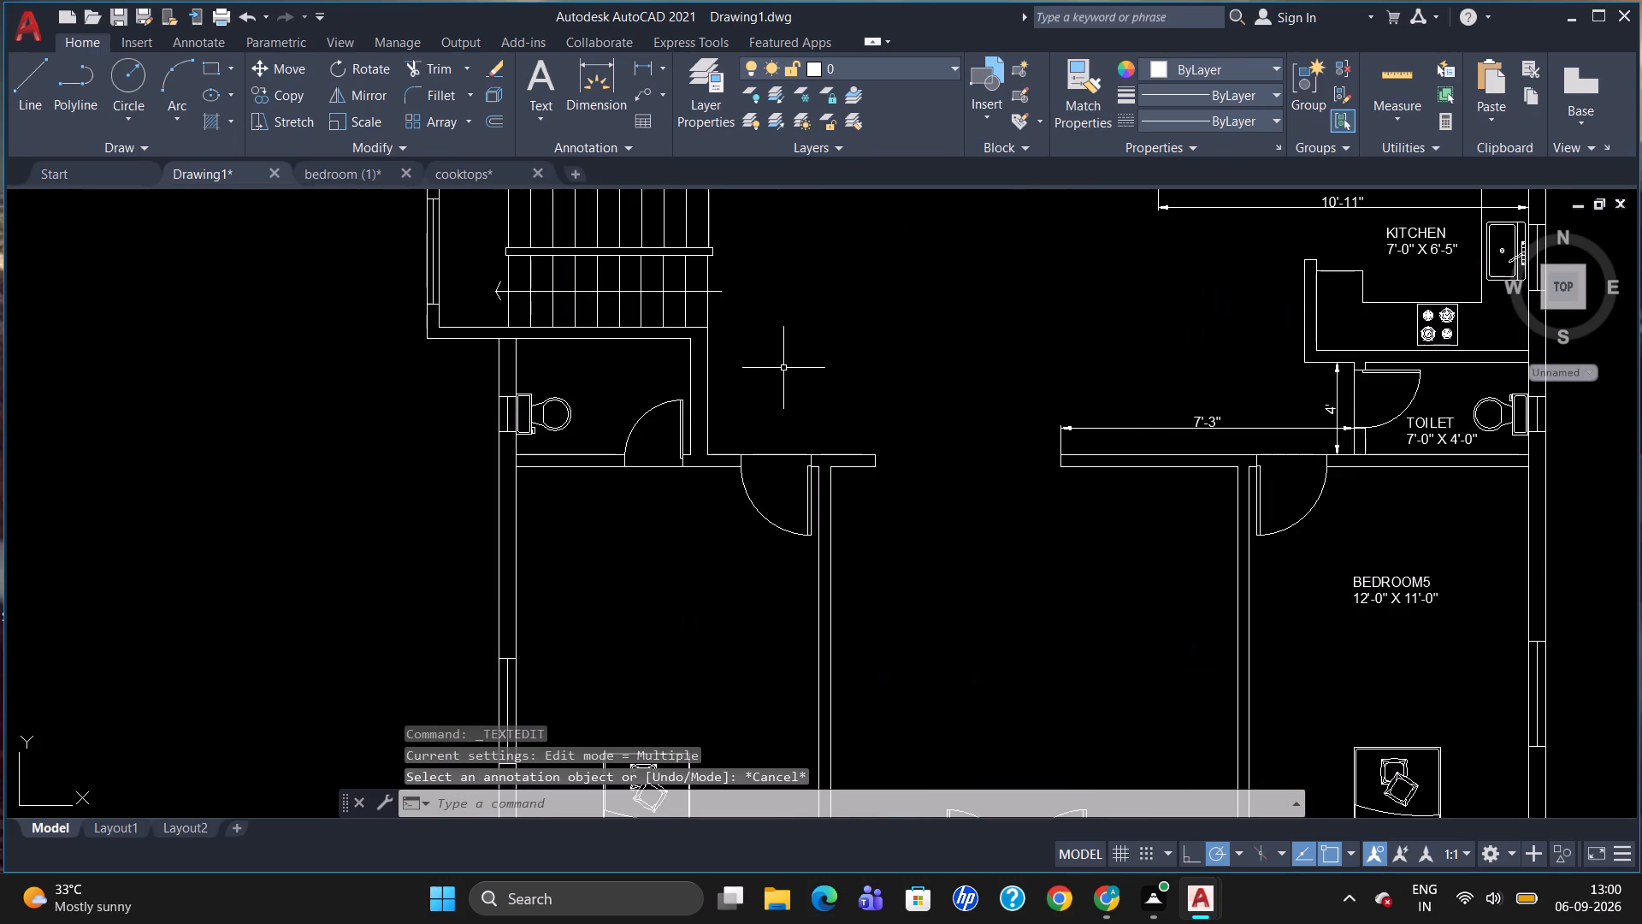
scroll(940, 412, "up", 1)
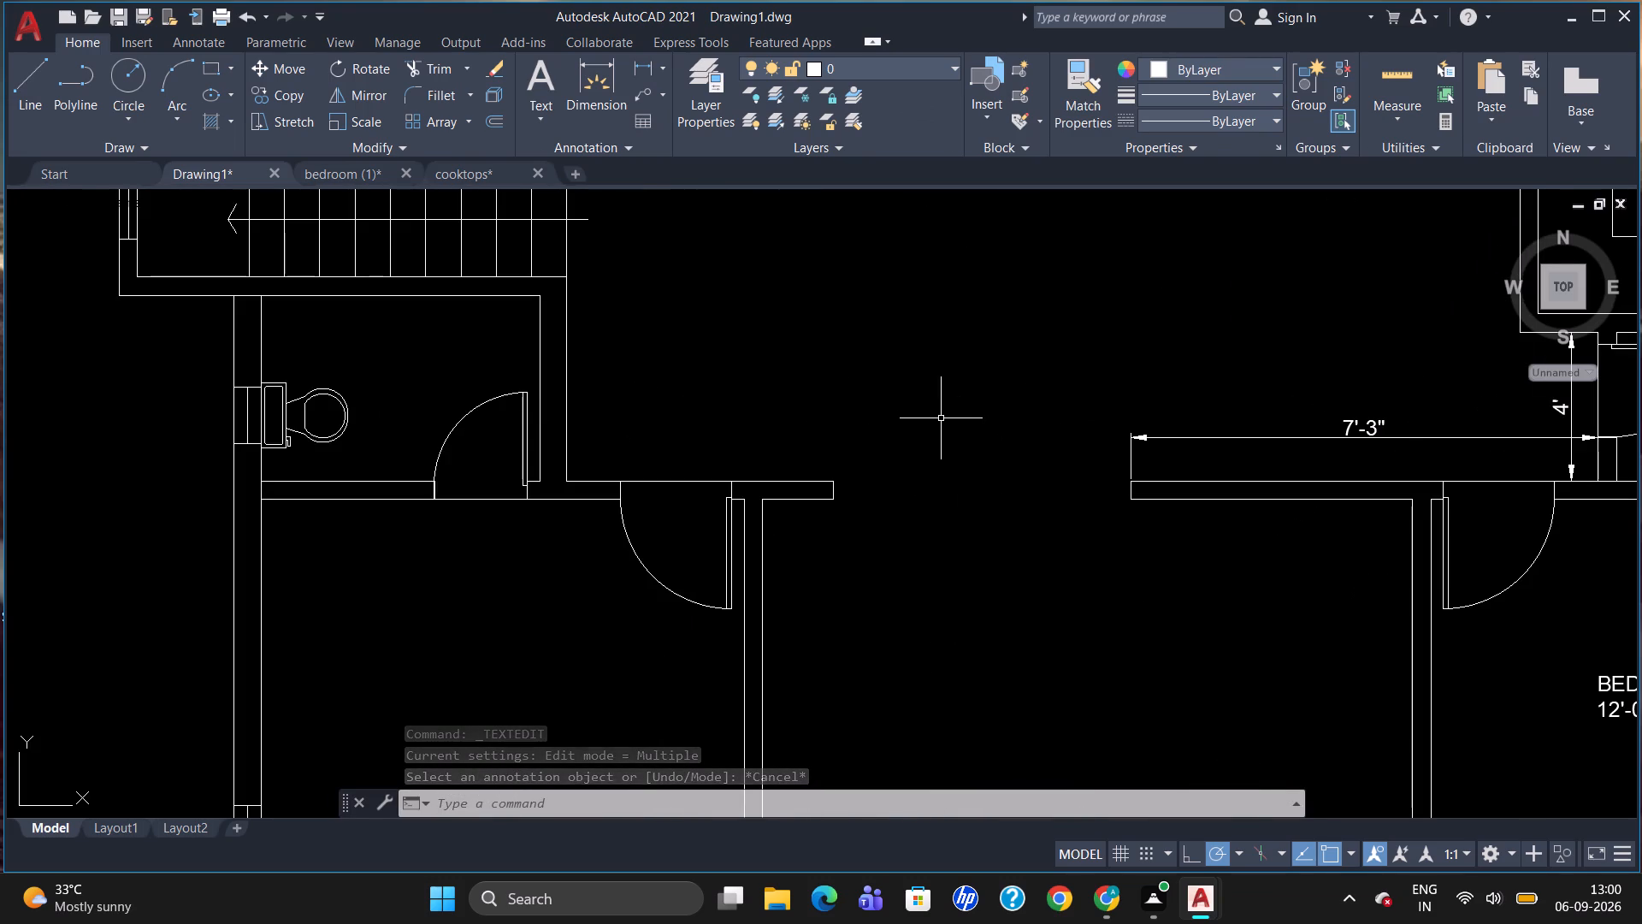
type("DLI")
key("Return")
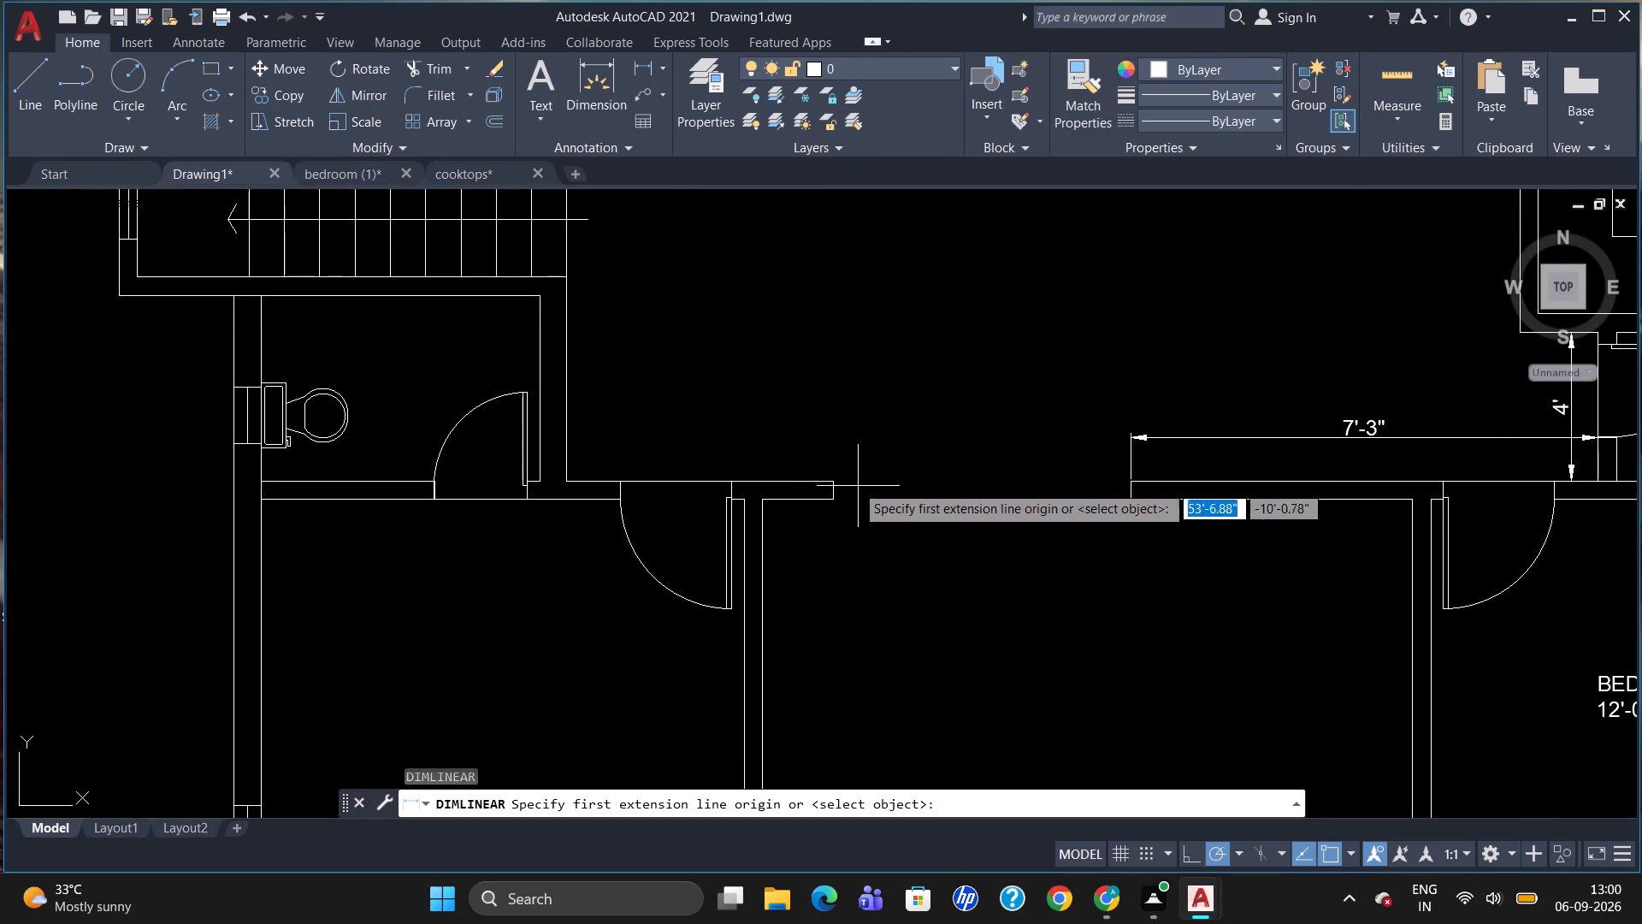
left_click(836, 483)
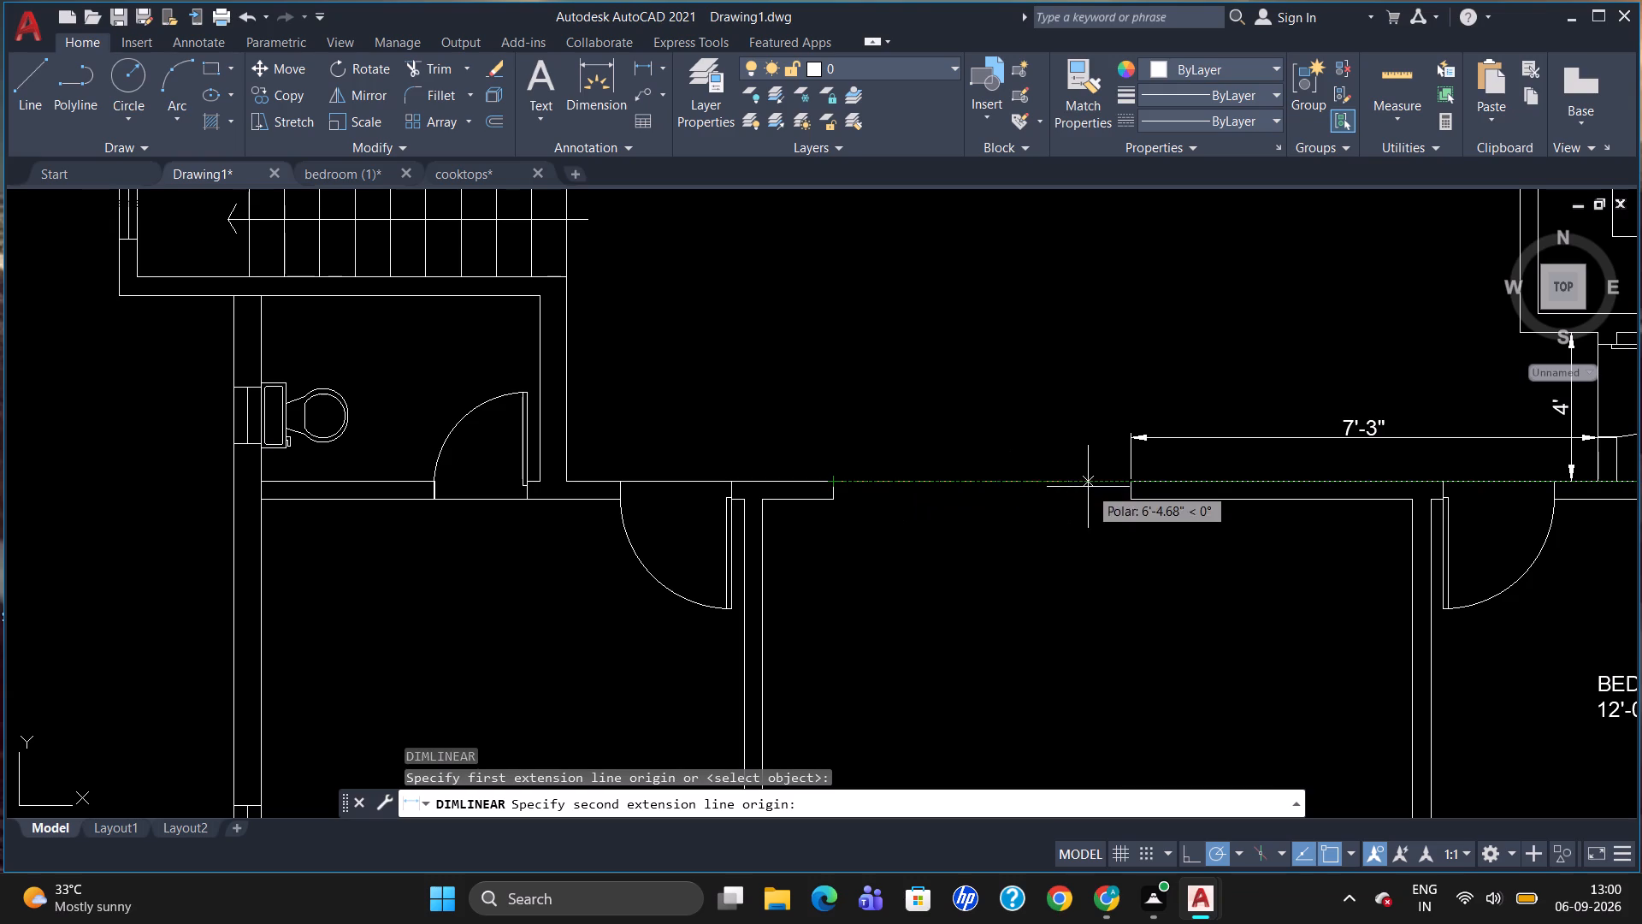
left_click(1131, 476)
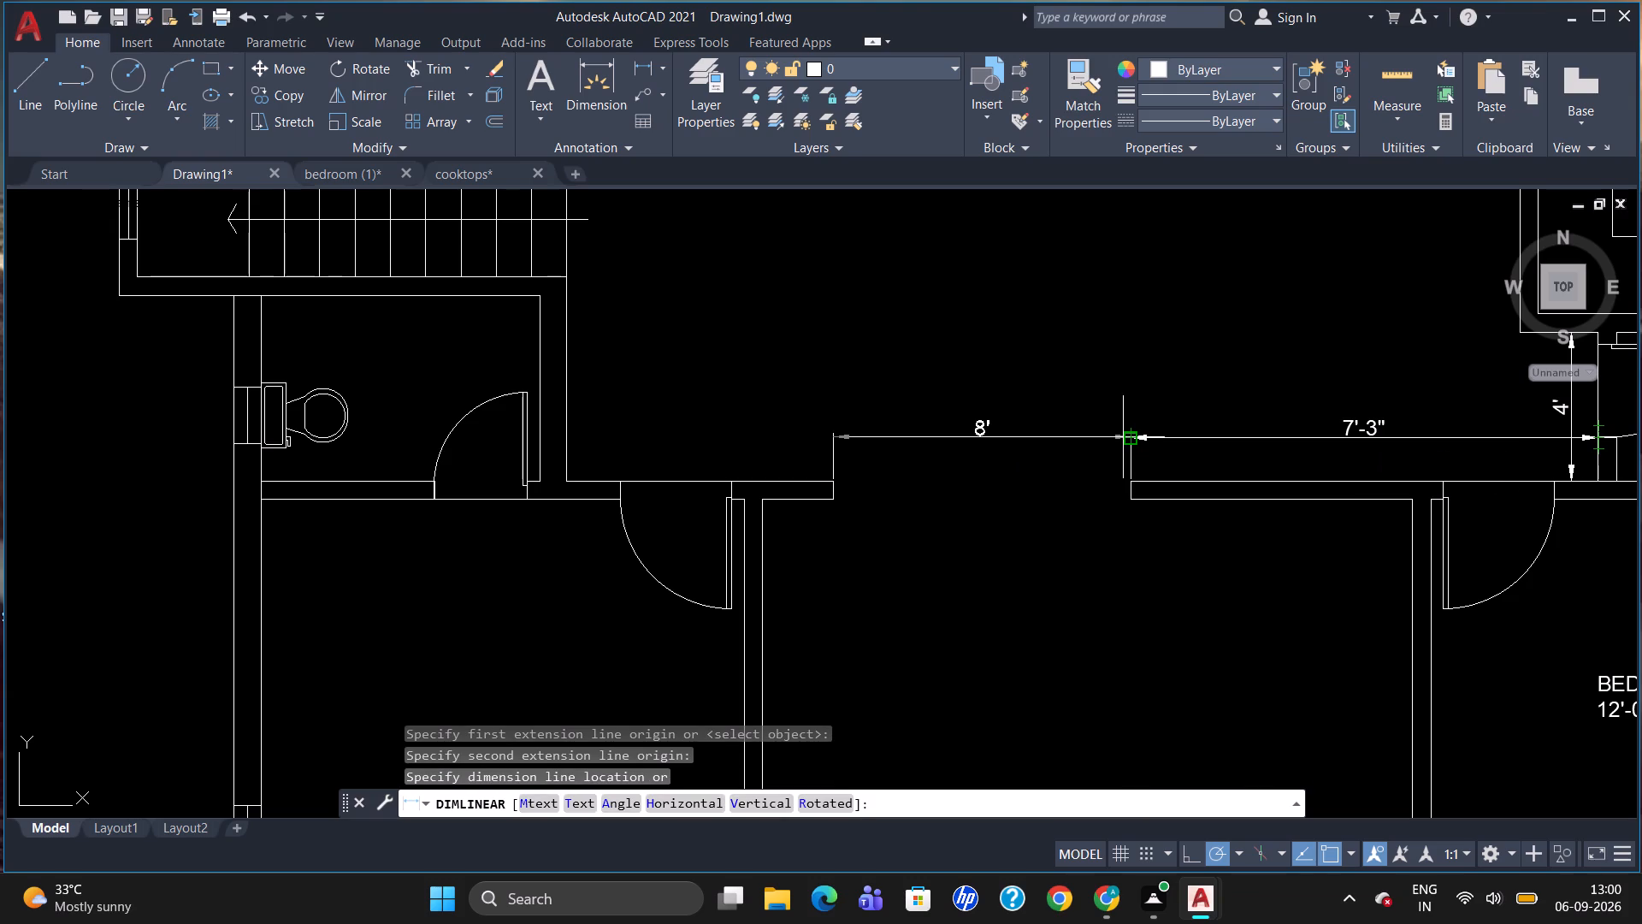
left_click(1123, 438)
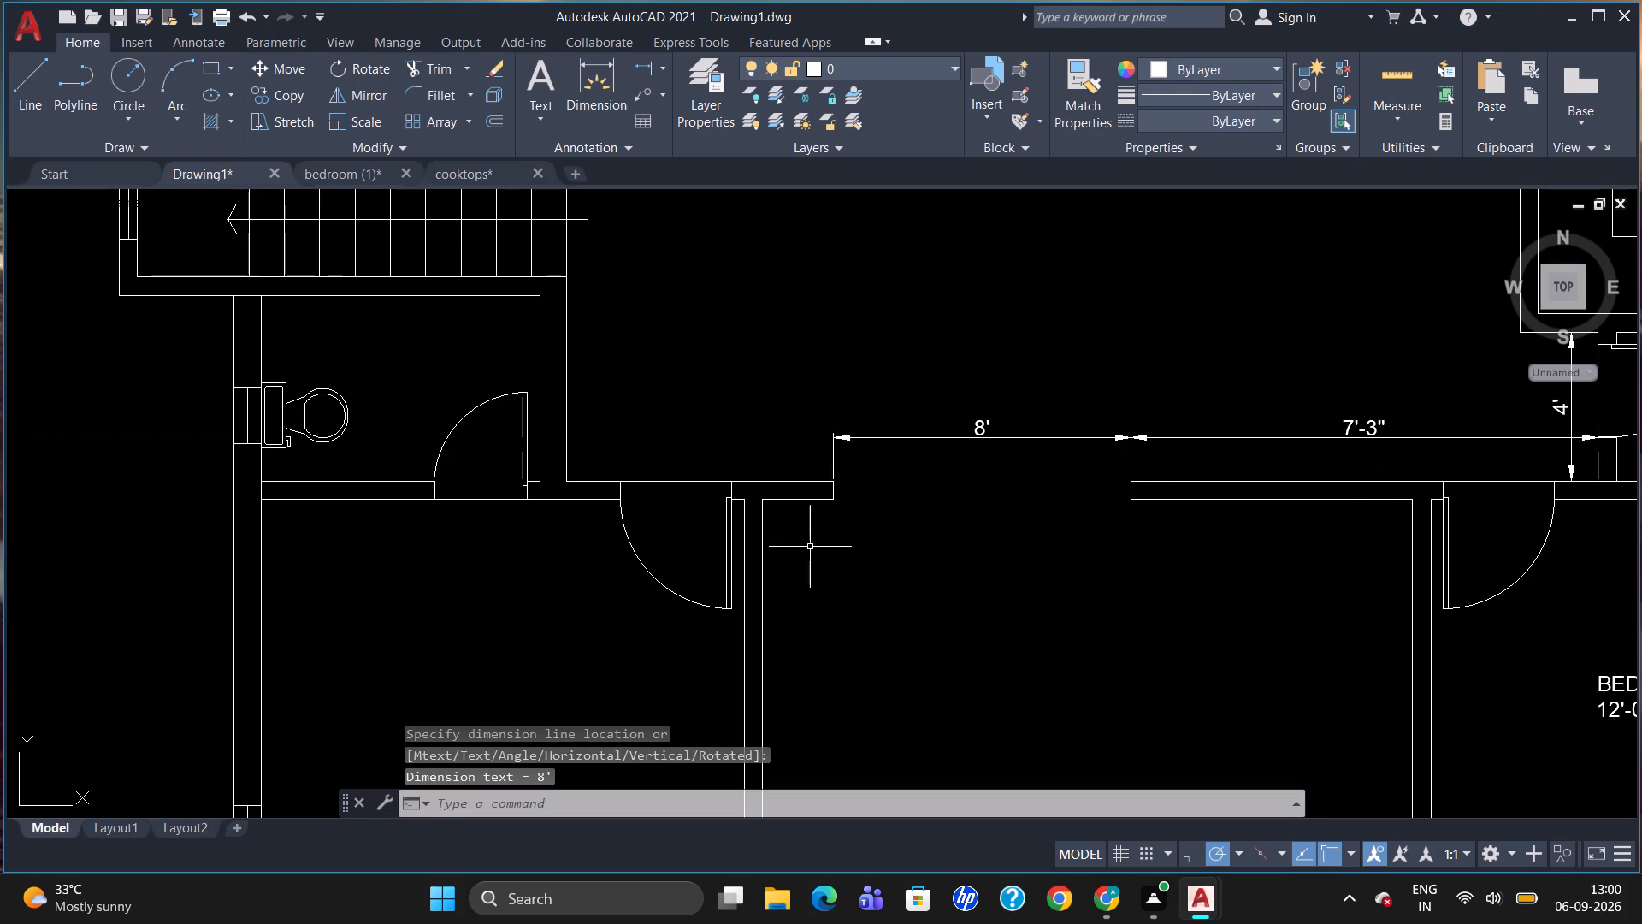
Add a horizontal linear dimension from the west toilet's outer east wall corner to the opening's west wall end, aligned with the adjacent dimension.
key("space")
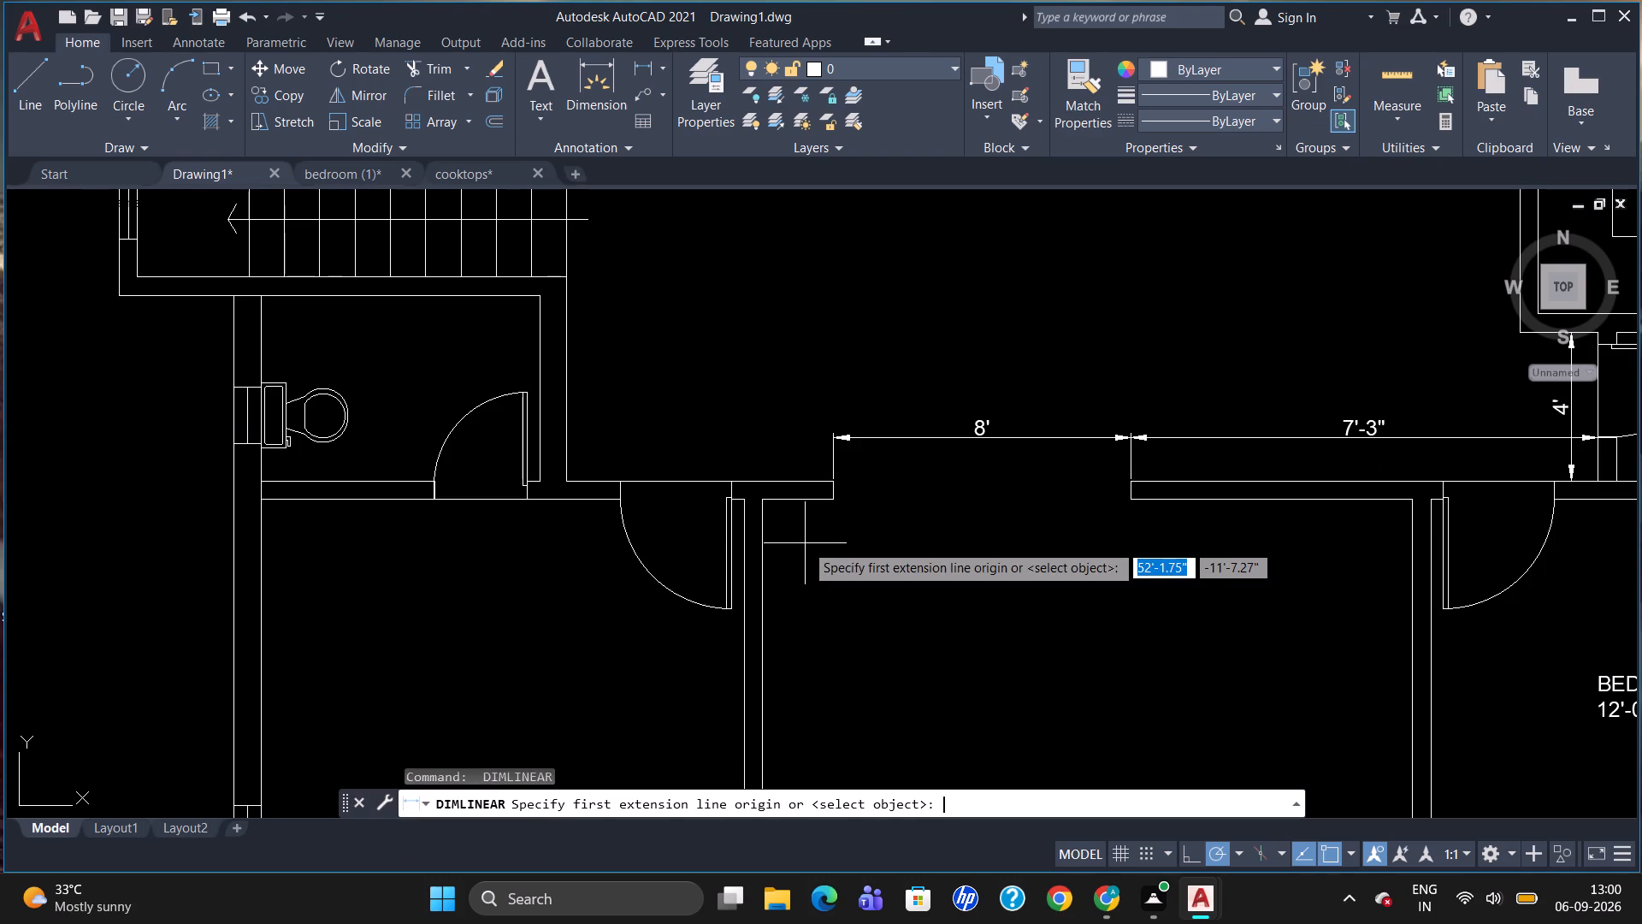
left_click(571, 477)
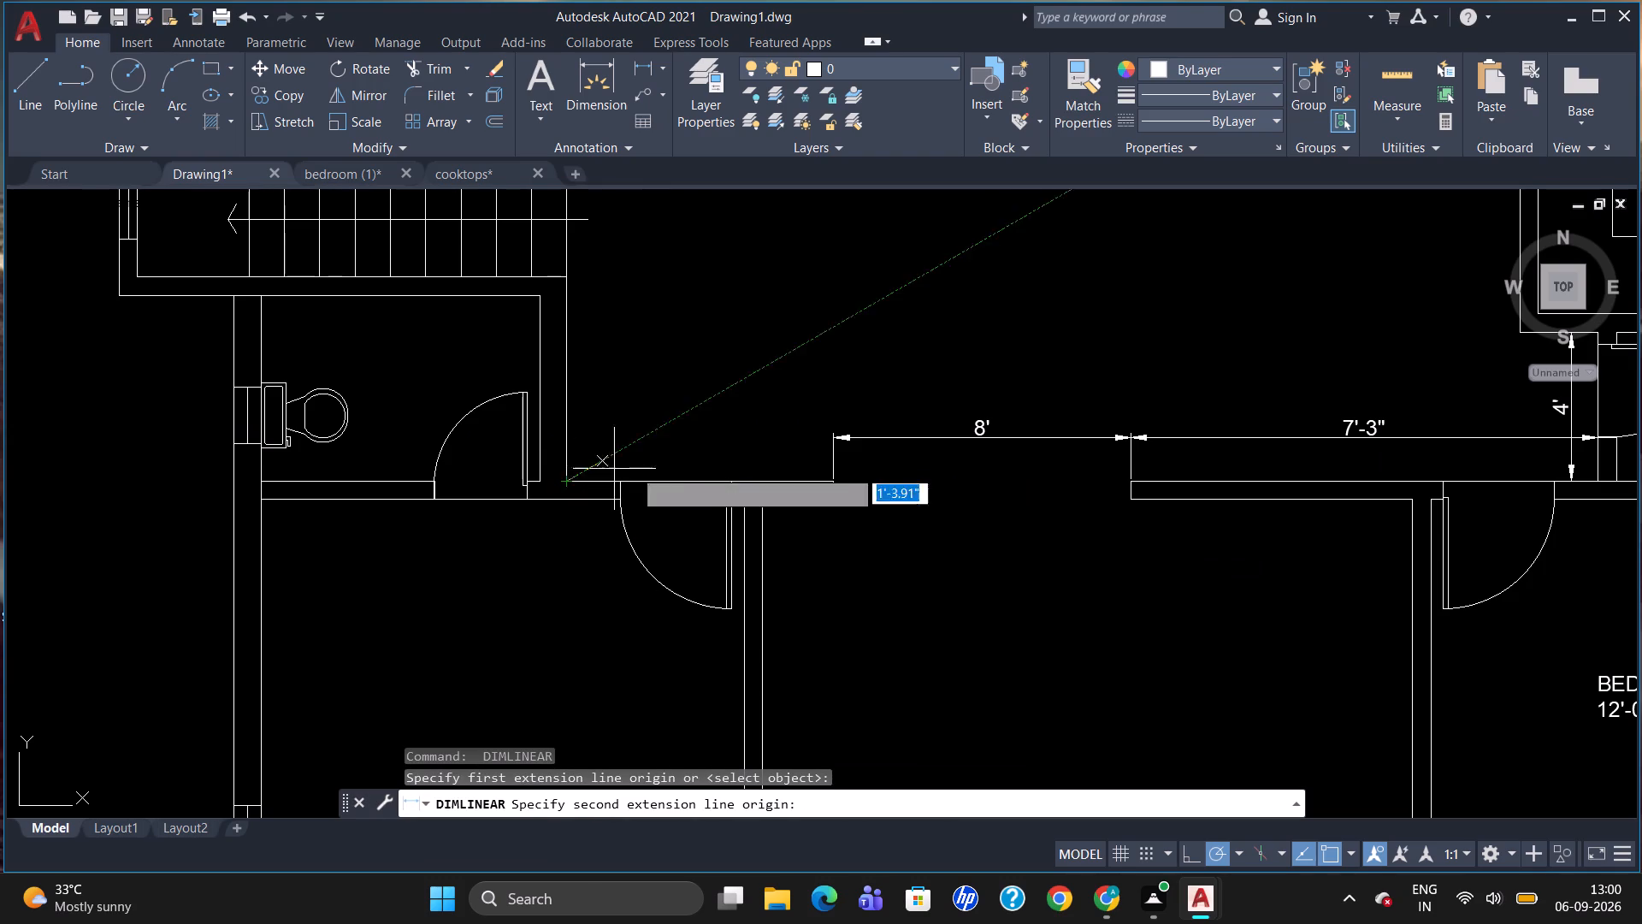
left_click(834, 484)
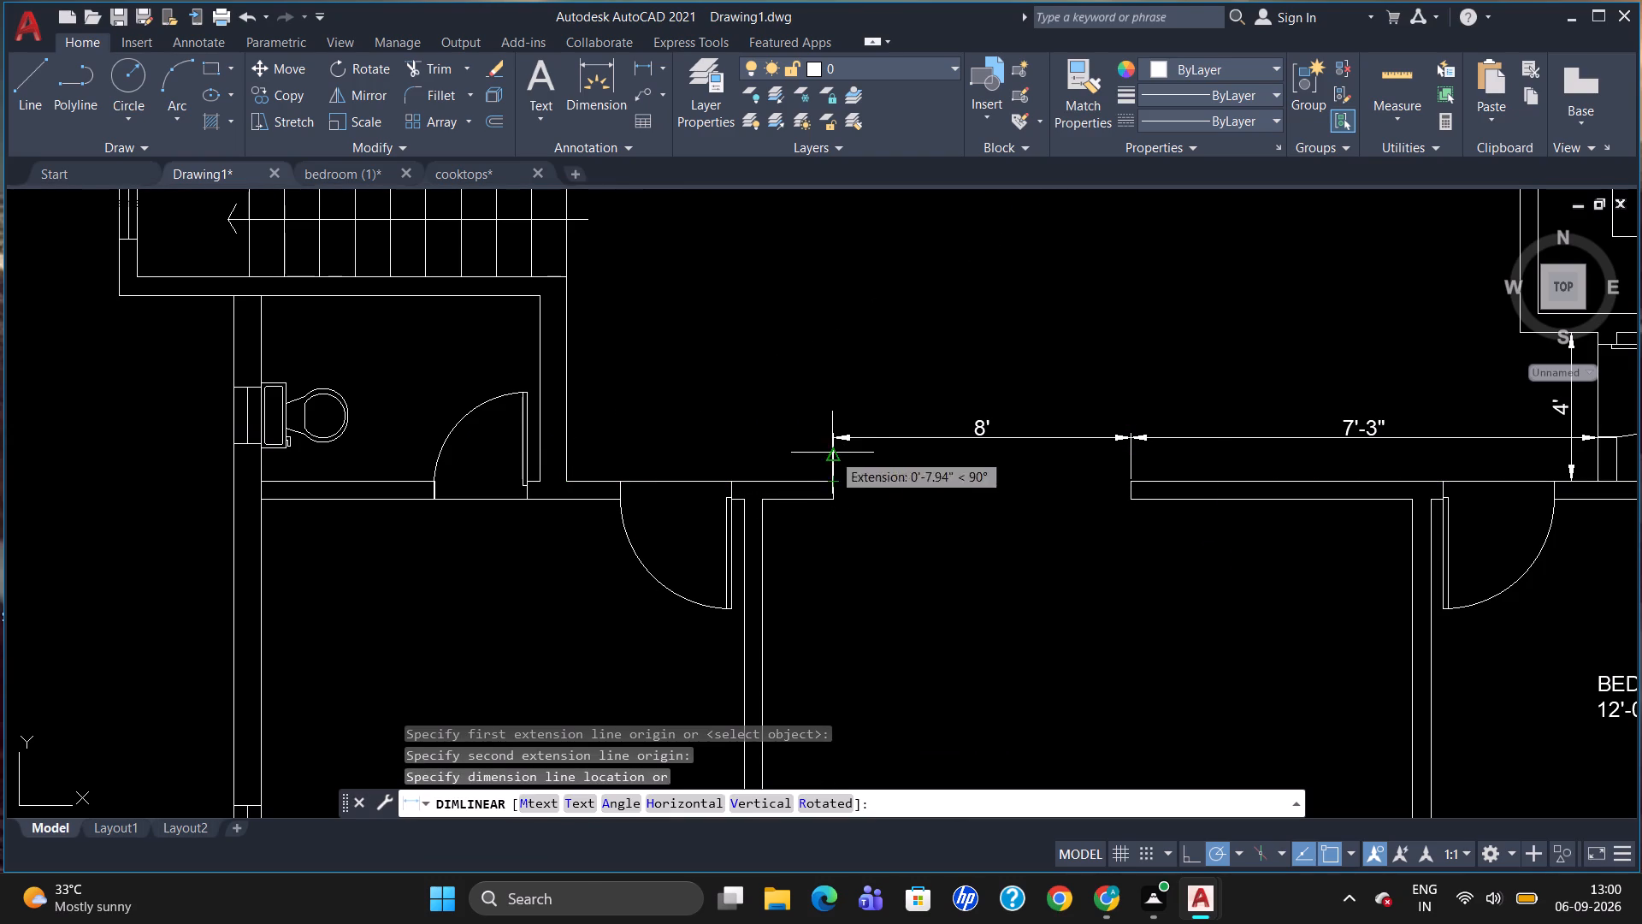
left_click(832, 441)
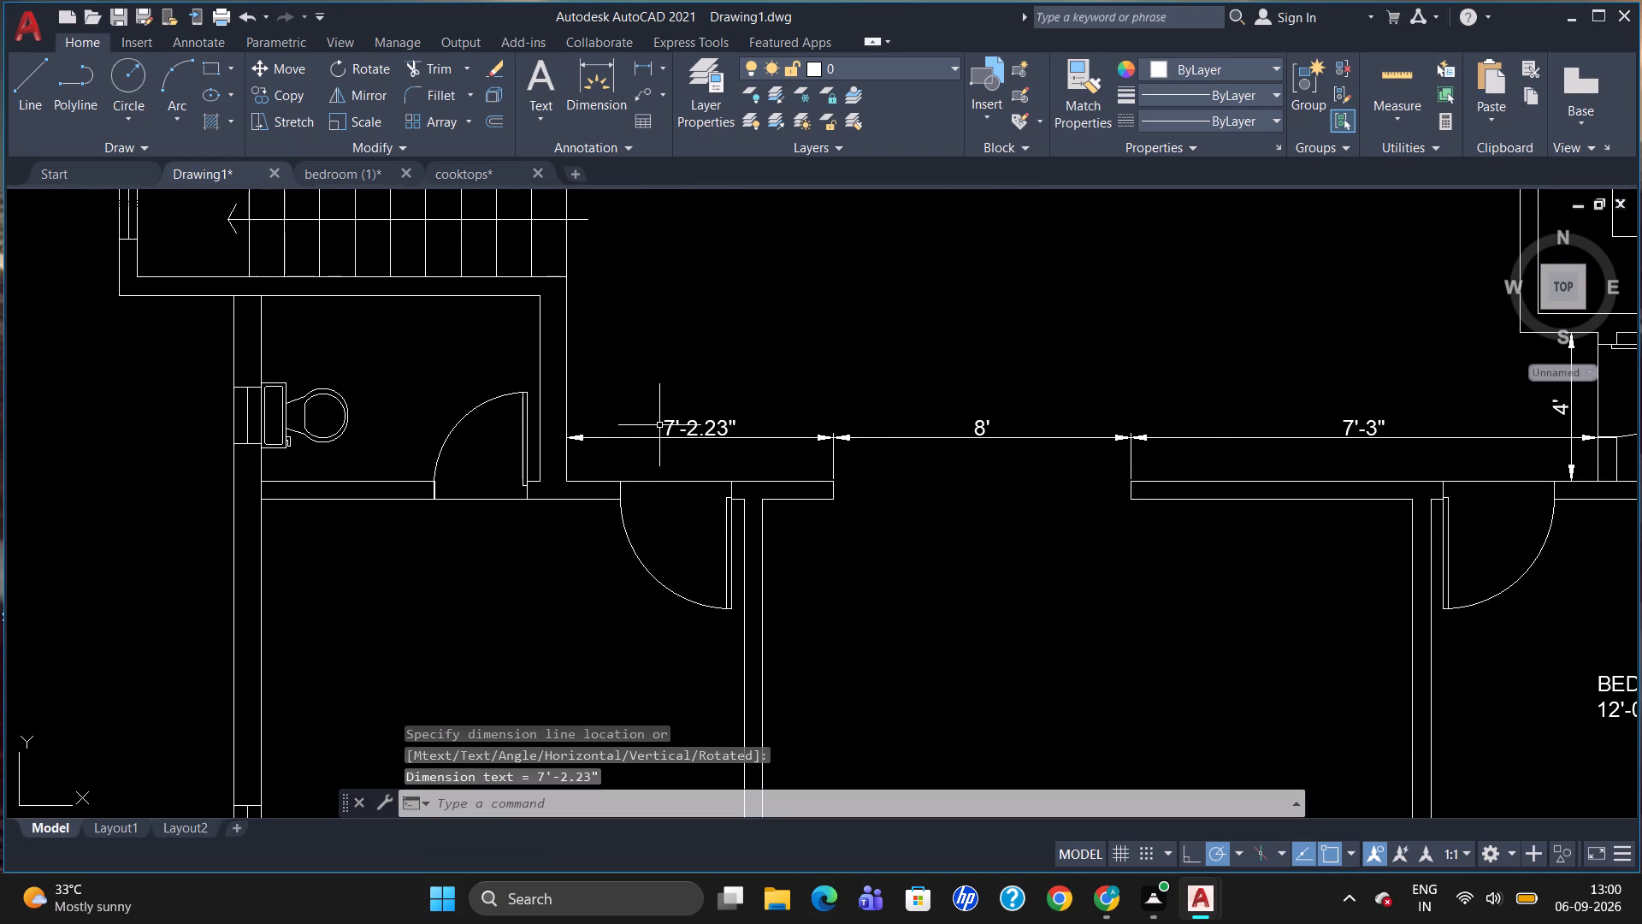
Override the text of the horizontal dimension just east of the west toilet to read 7'-5".
double_click(667, 429)
key("Delete")
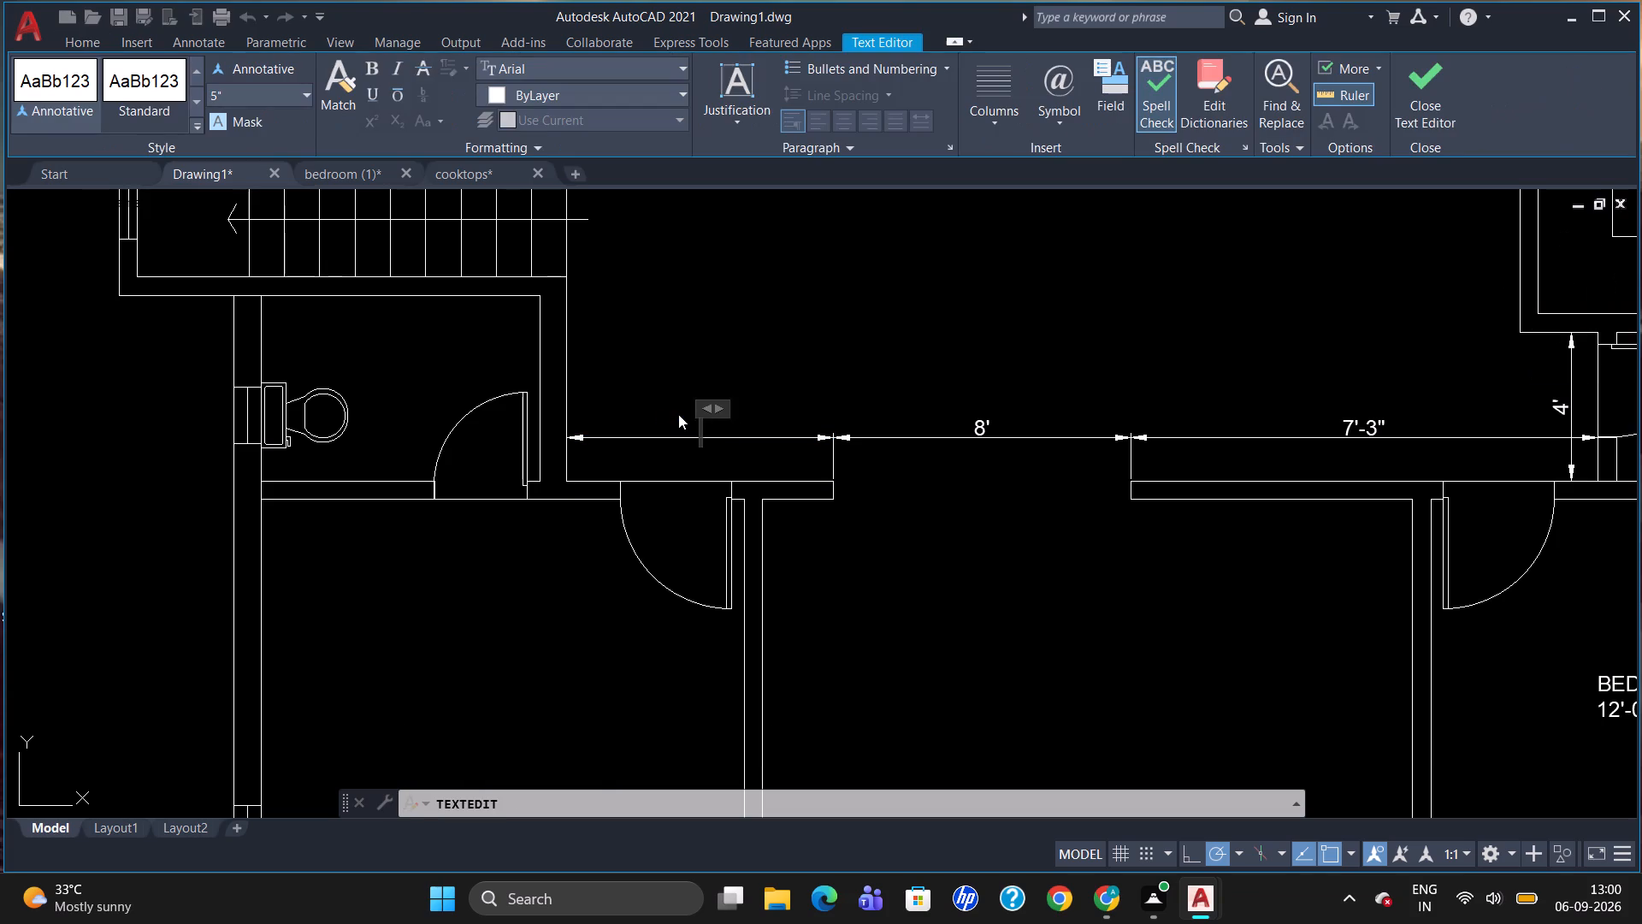
type("7'-")
type("5\"")
left_click(884, 350)
key("Escape")
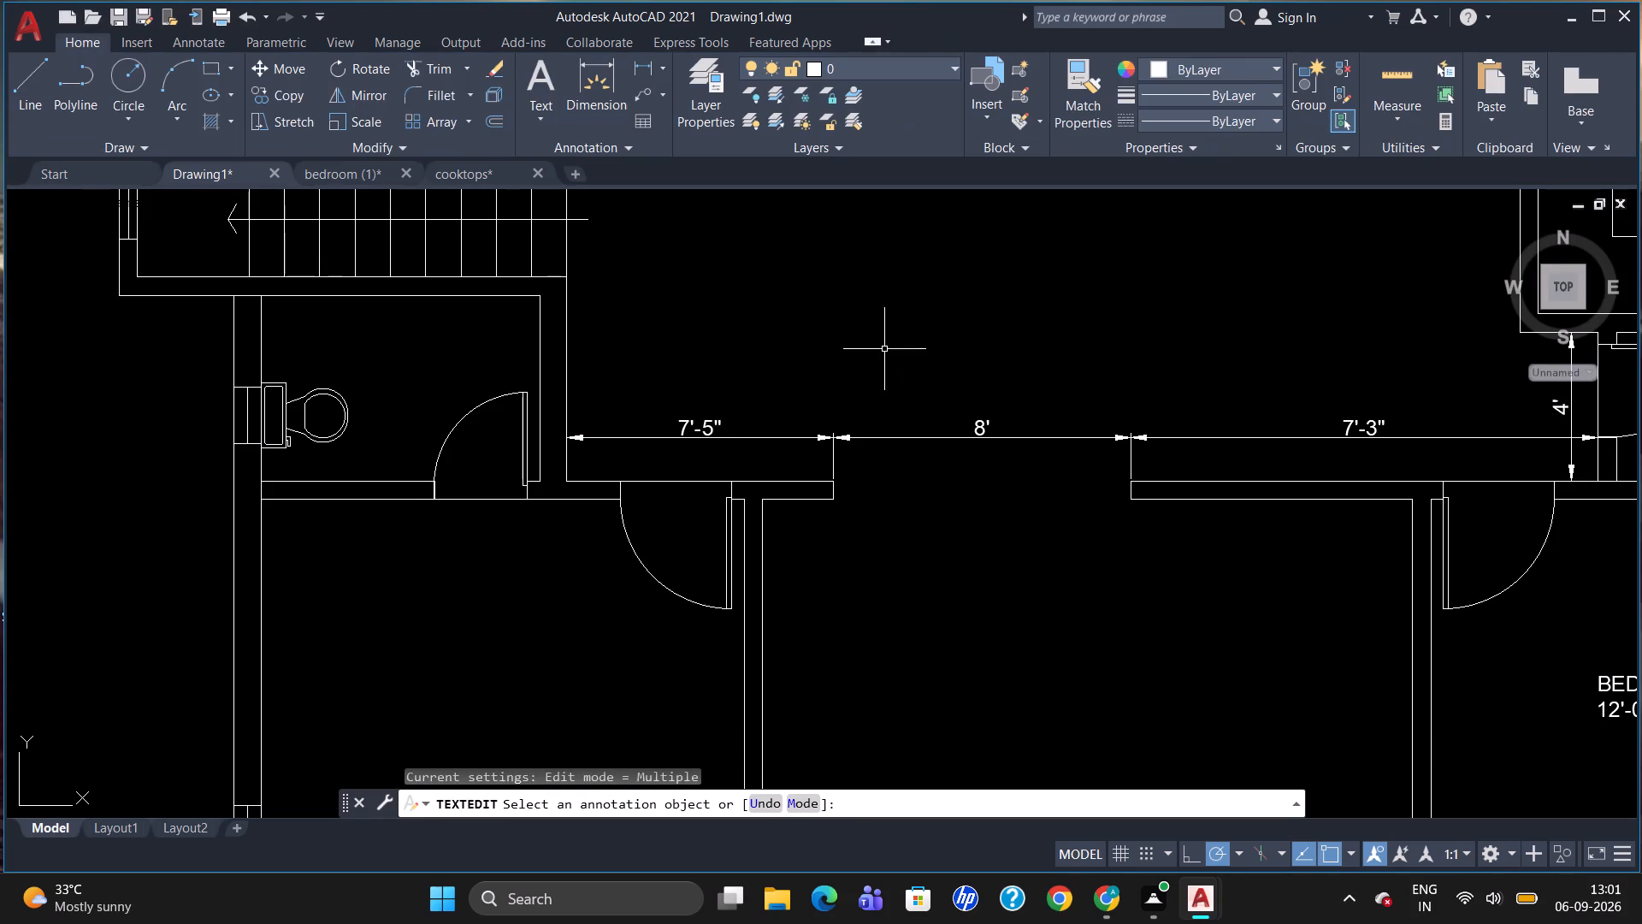
Add a 5" high multiline label reading "TOILET" and "7'-11" X 5'-0"" in the west toilet below the staircase.
scroll(897, 414, "down", 1)
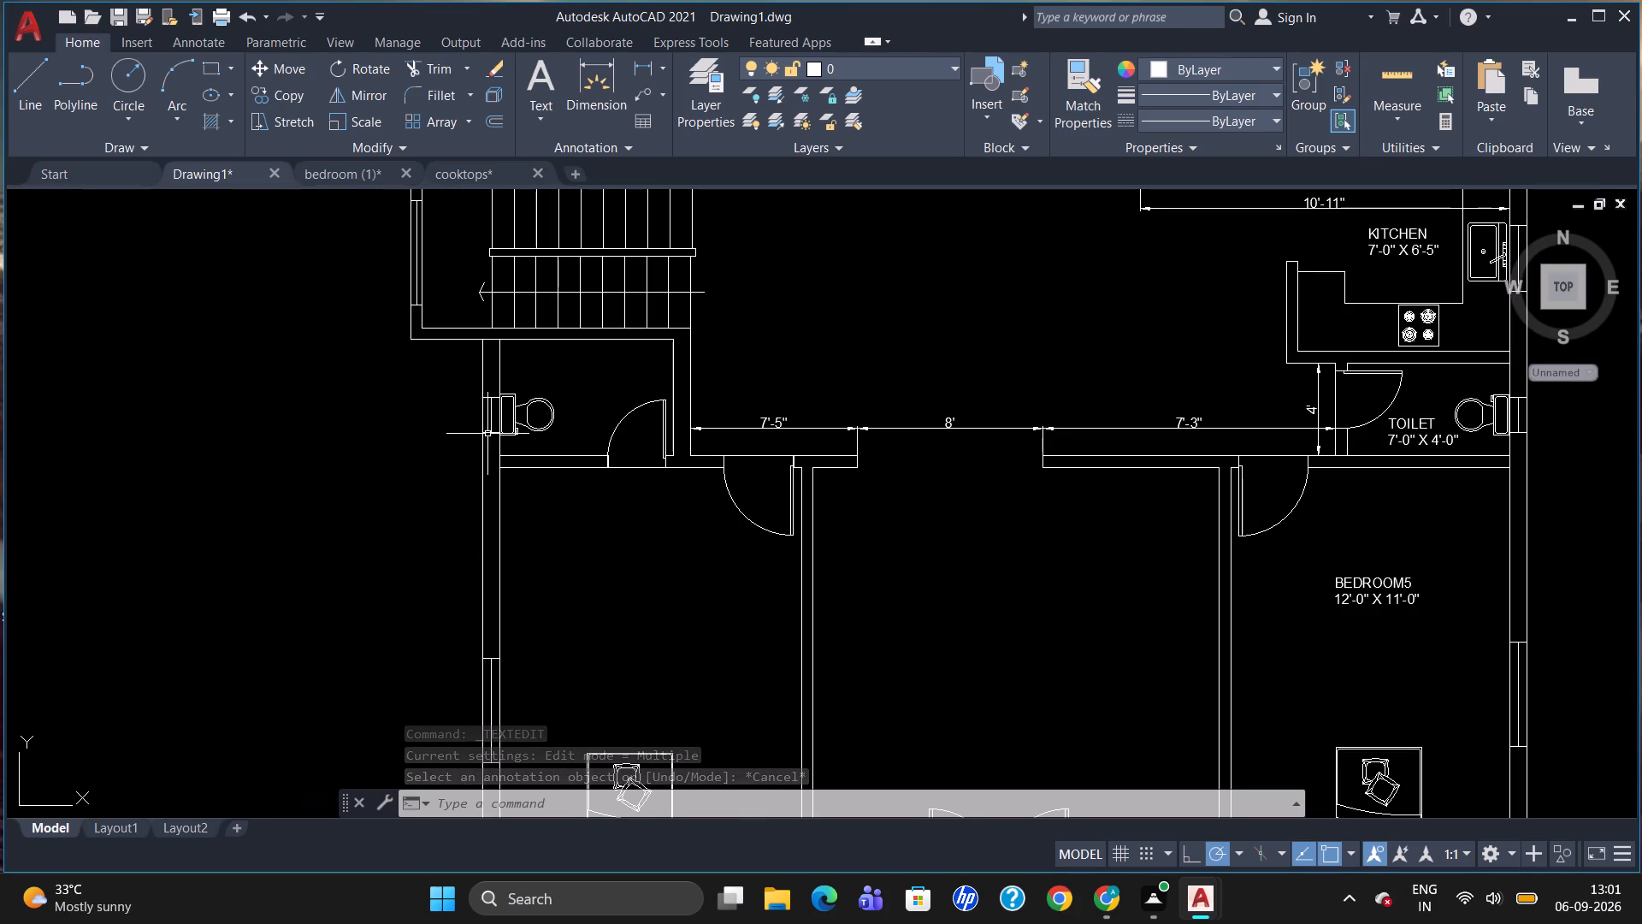
key("t")
key("Return")
left_click(533, 362)
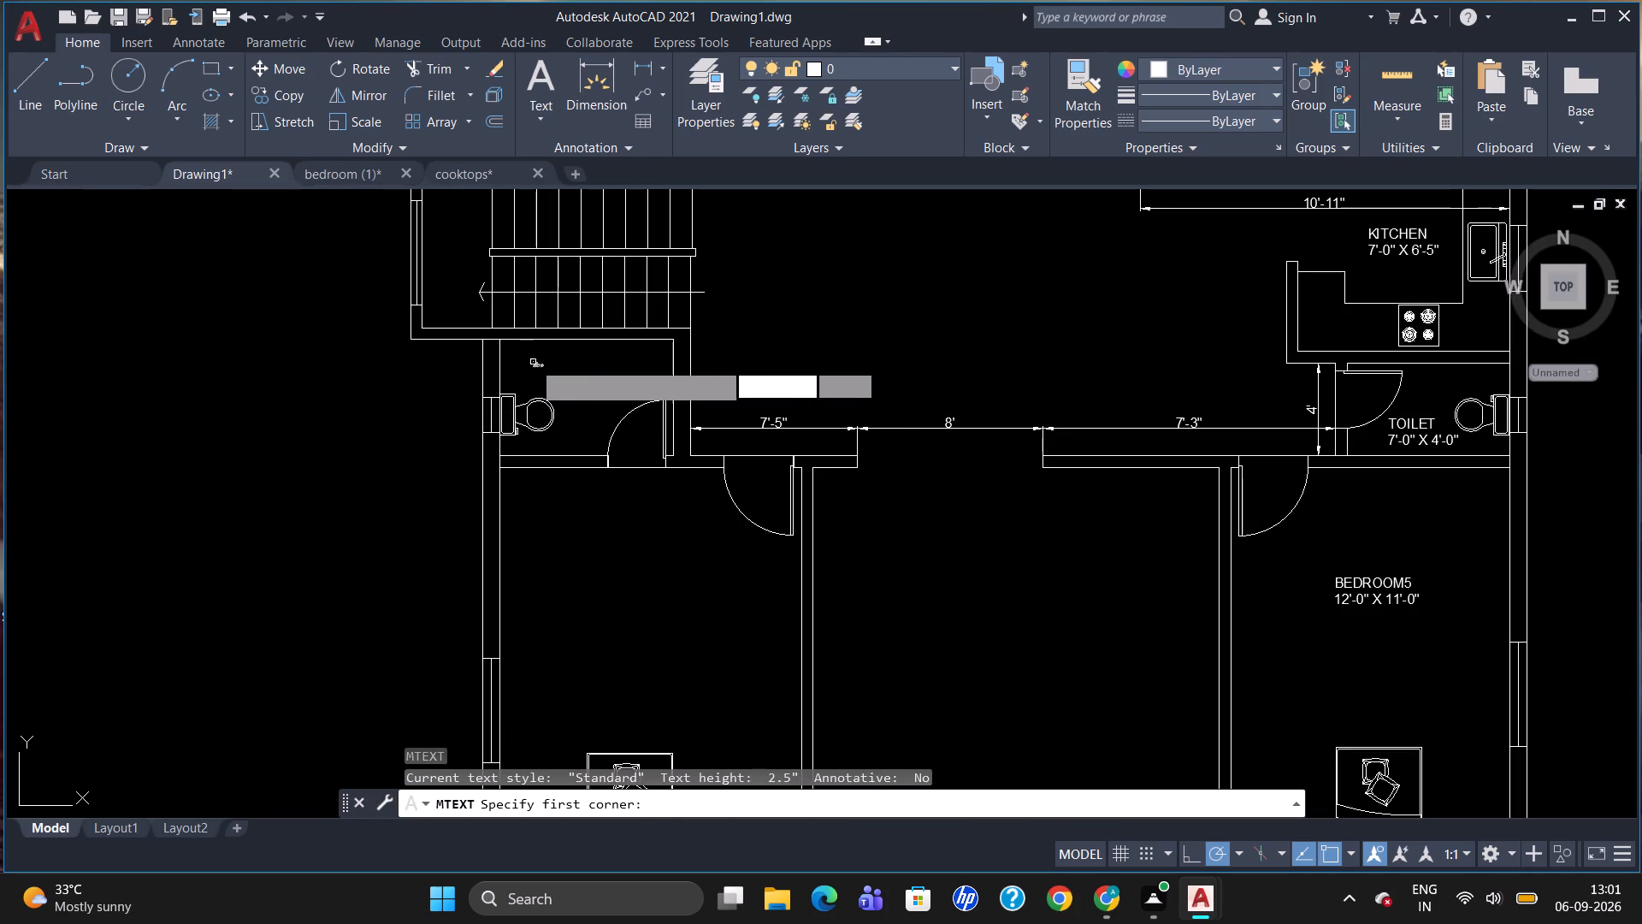
left_click(658, 381)
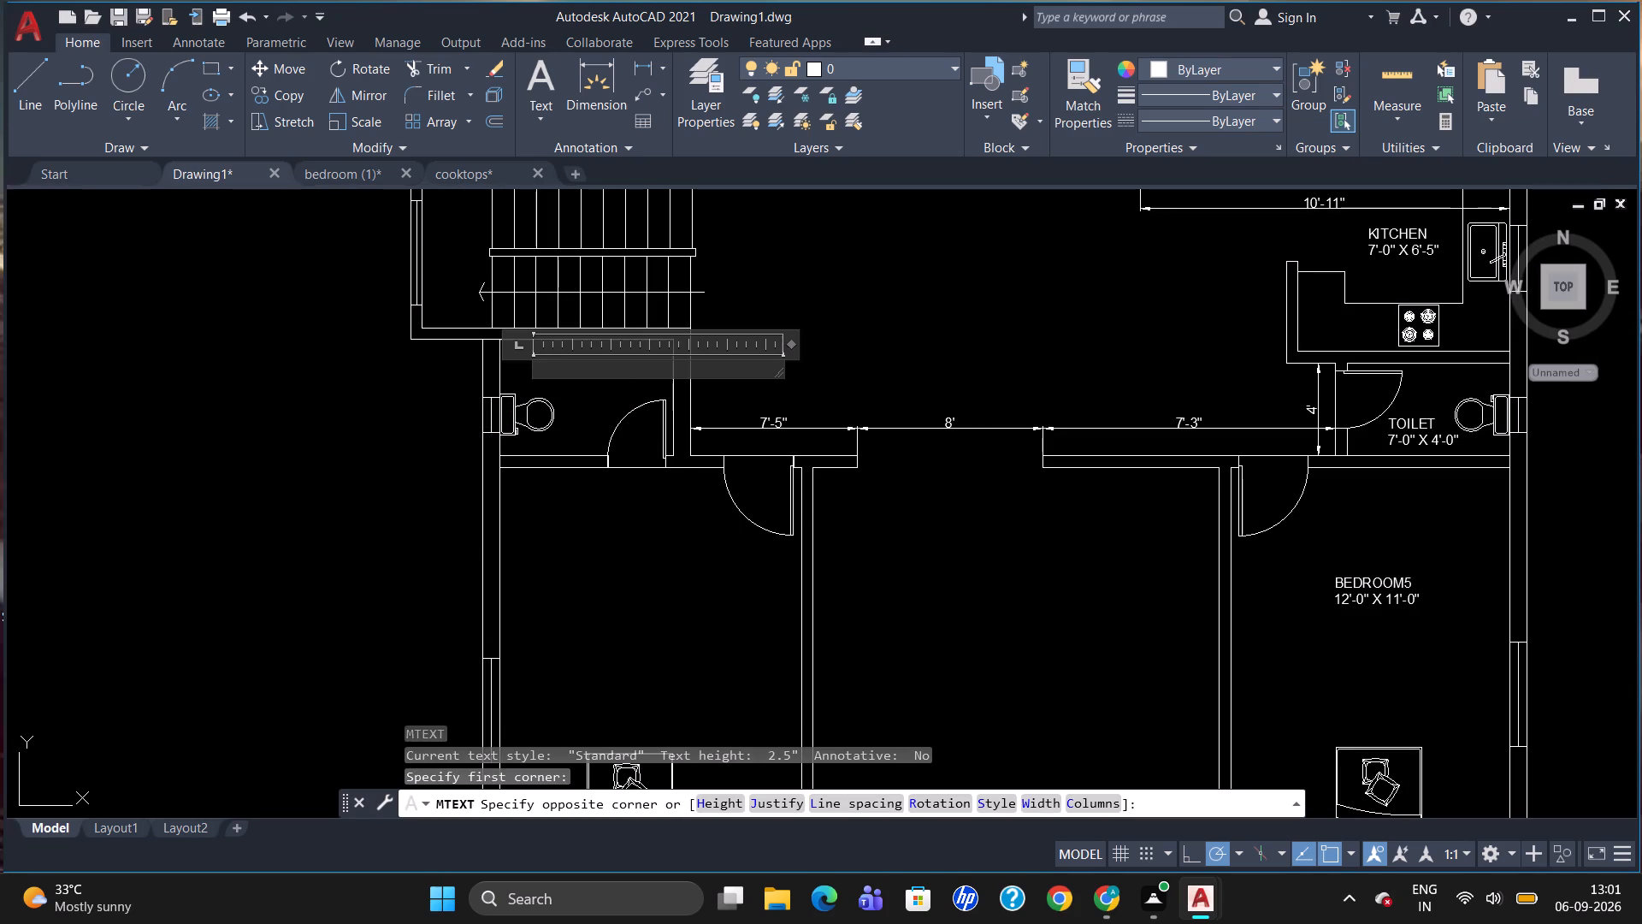
left_click(267, 99)
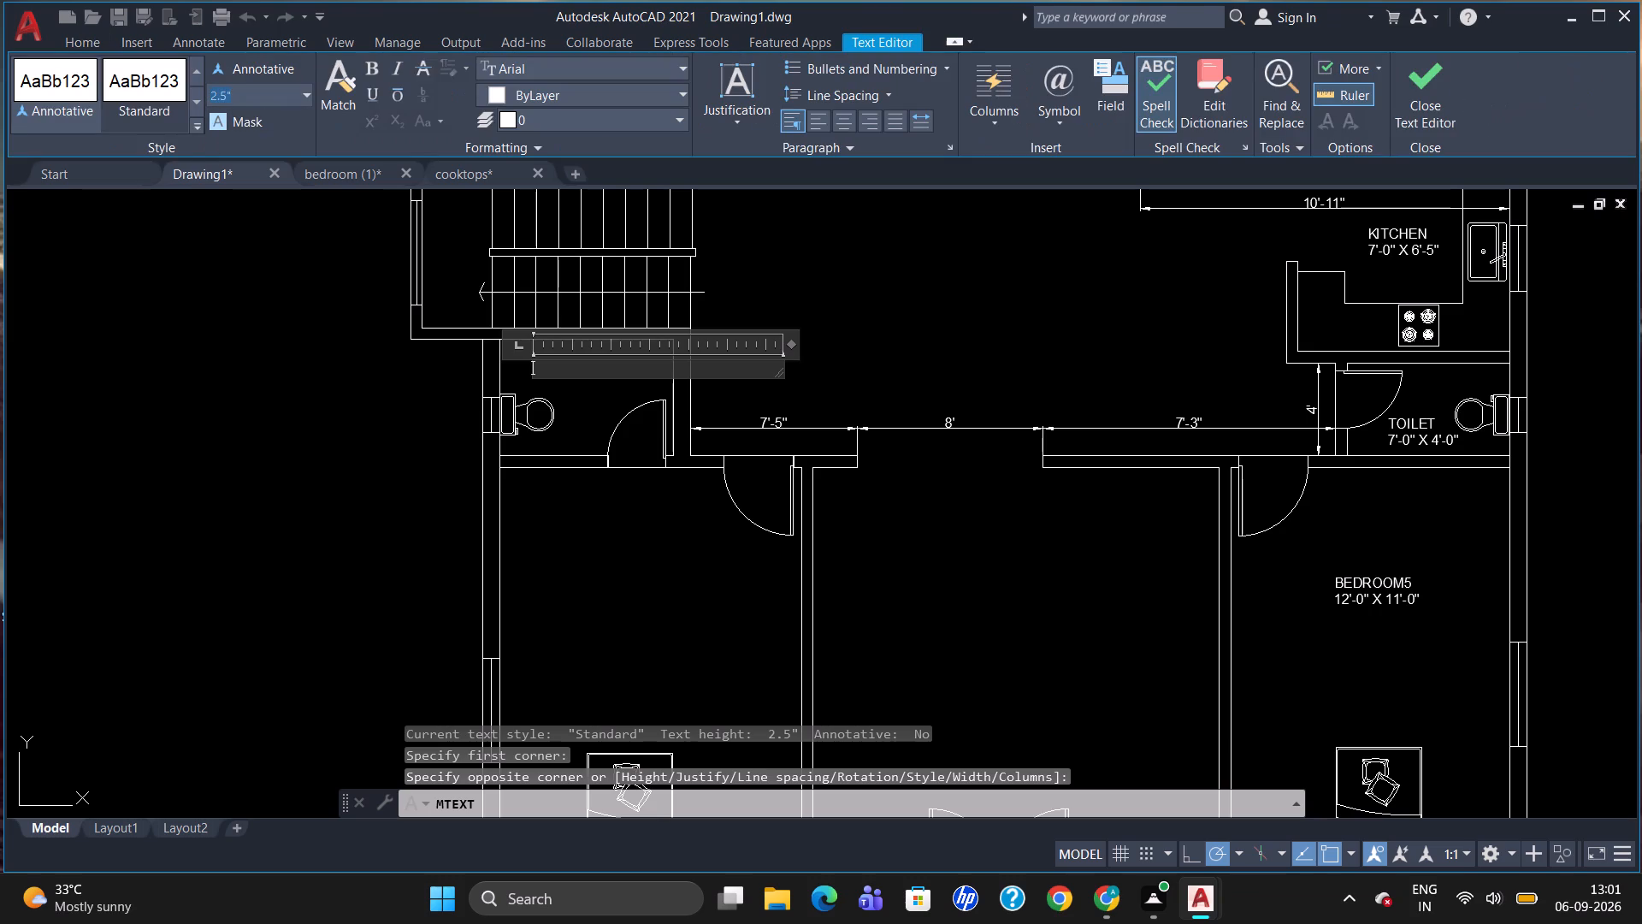
key("BackSpace")
key("5")
key("Return")
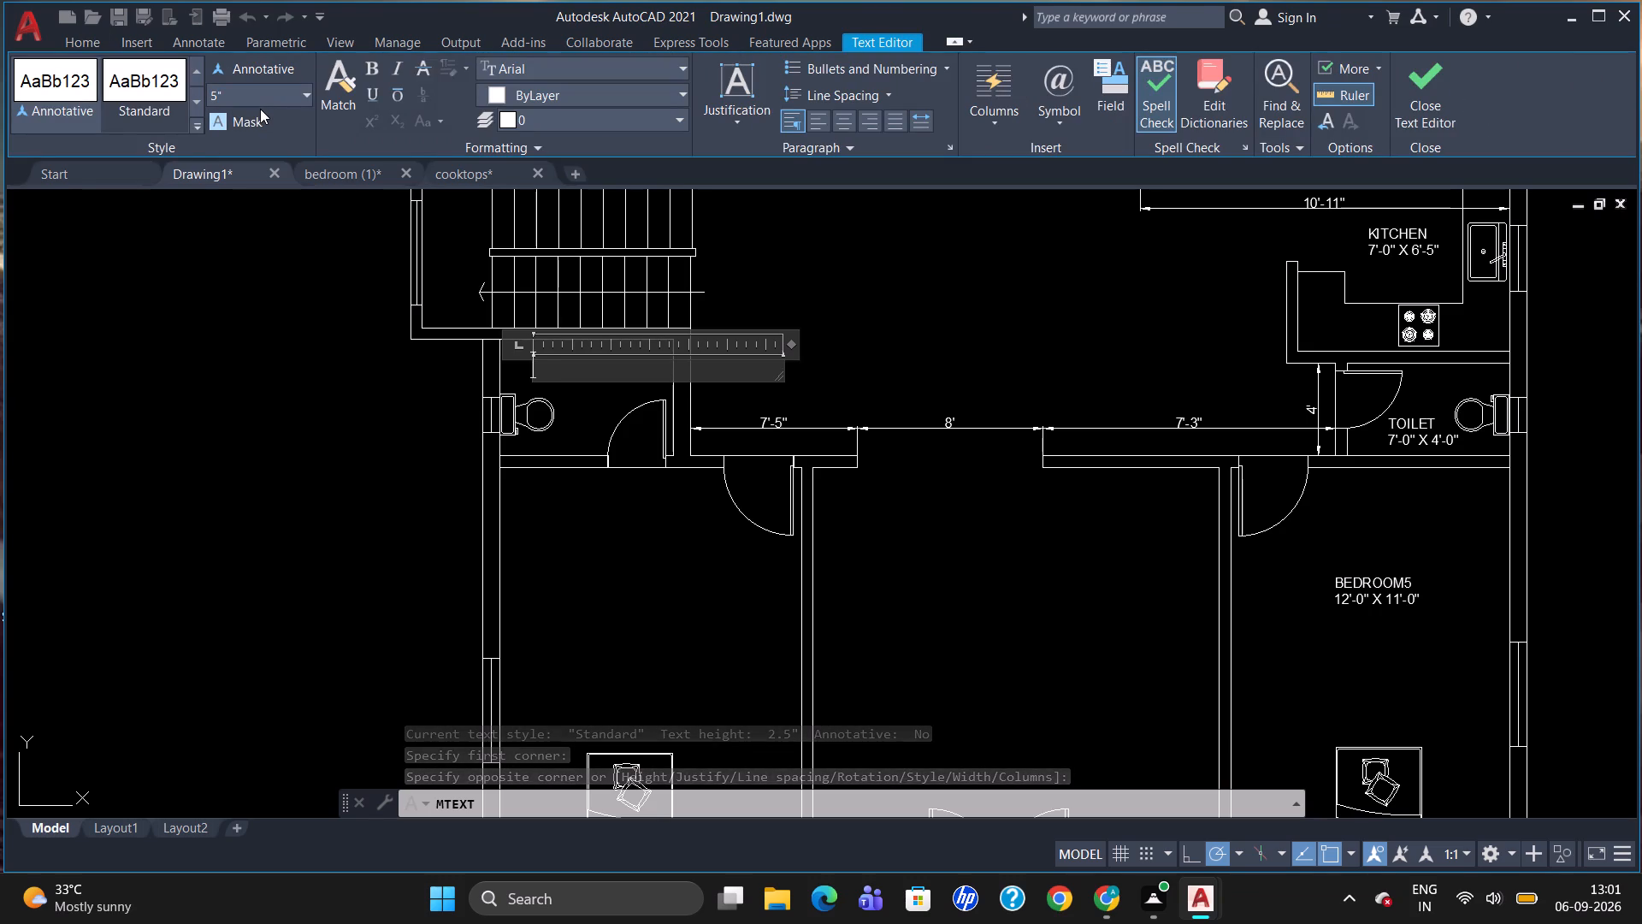
type("TOILET")
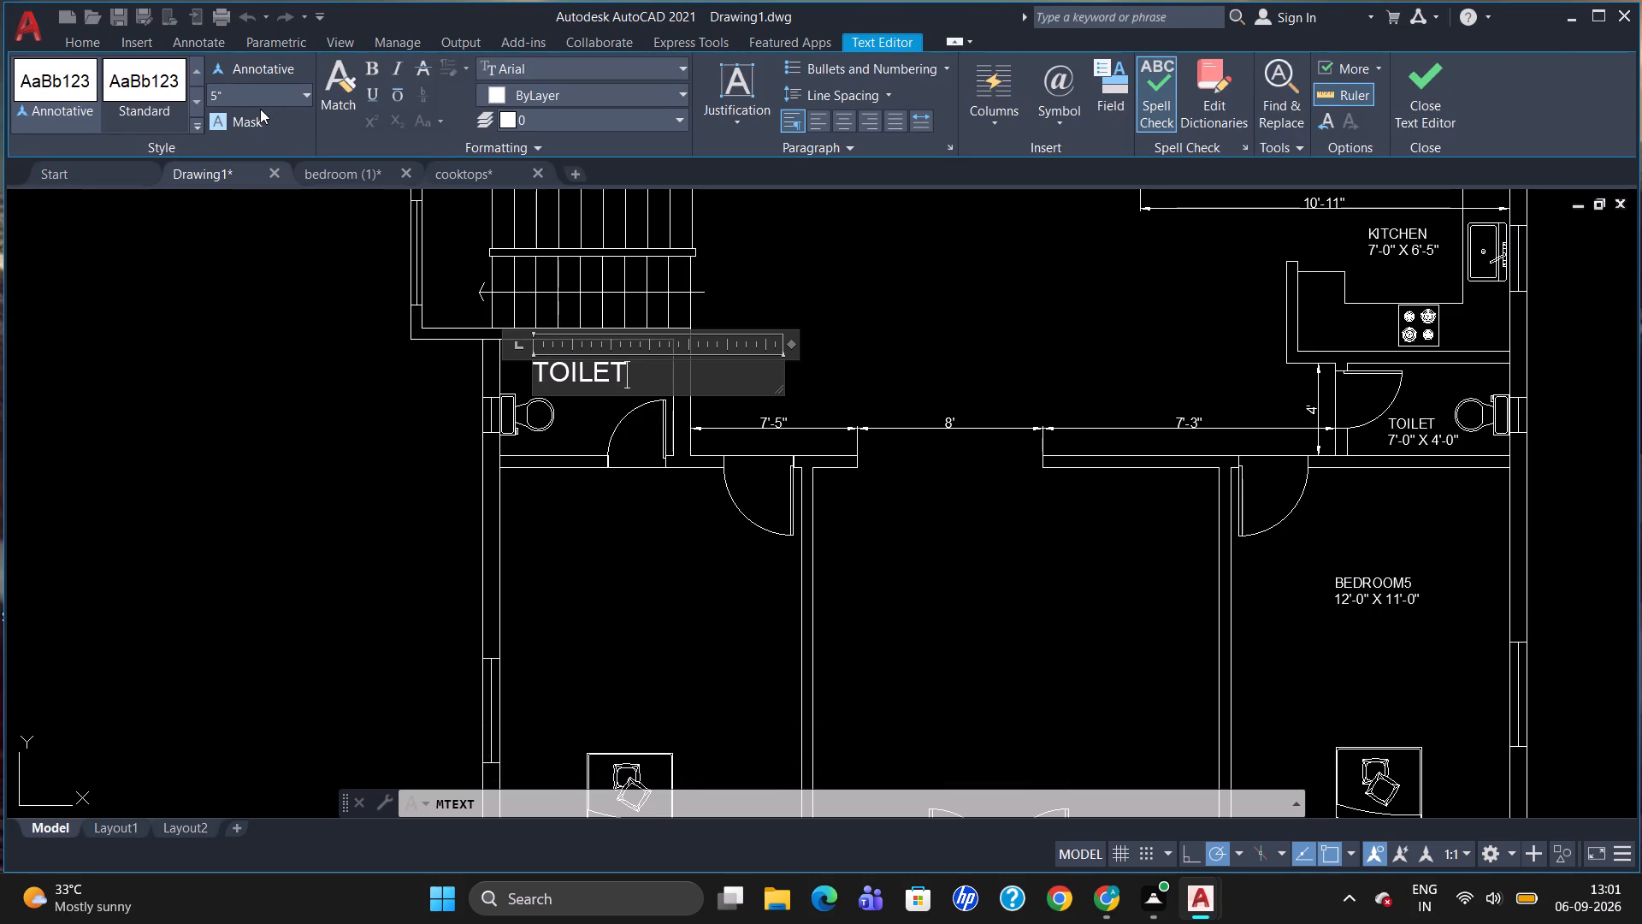
key("Return")
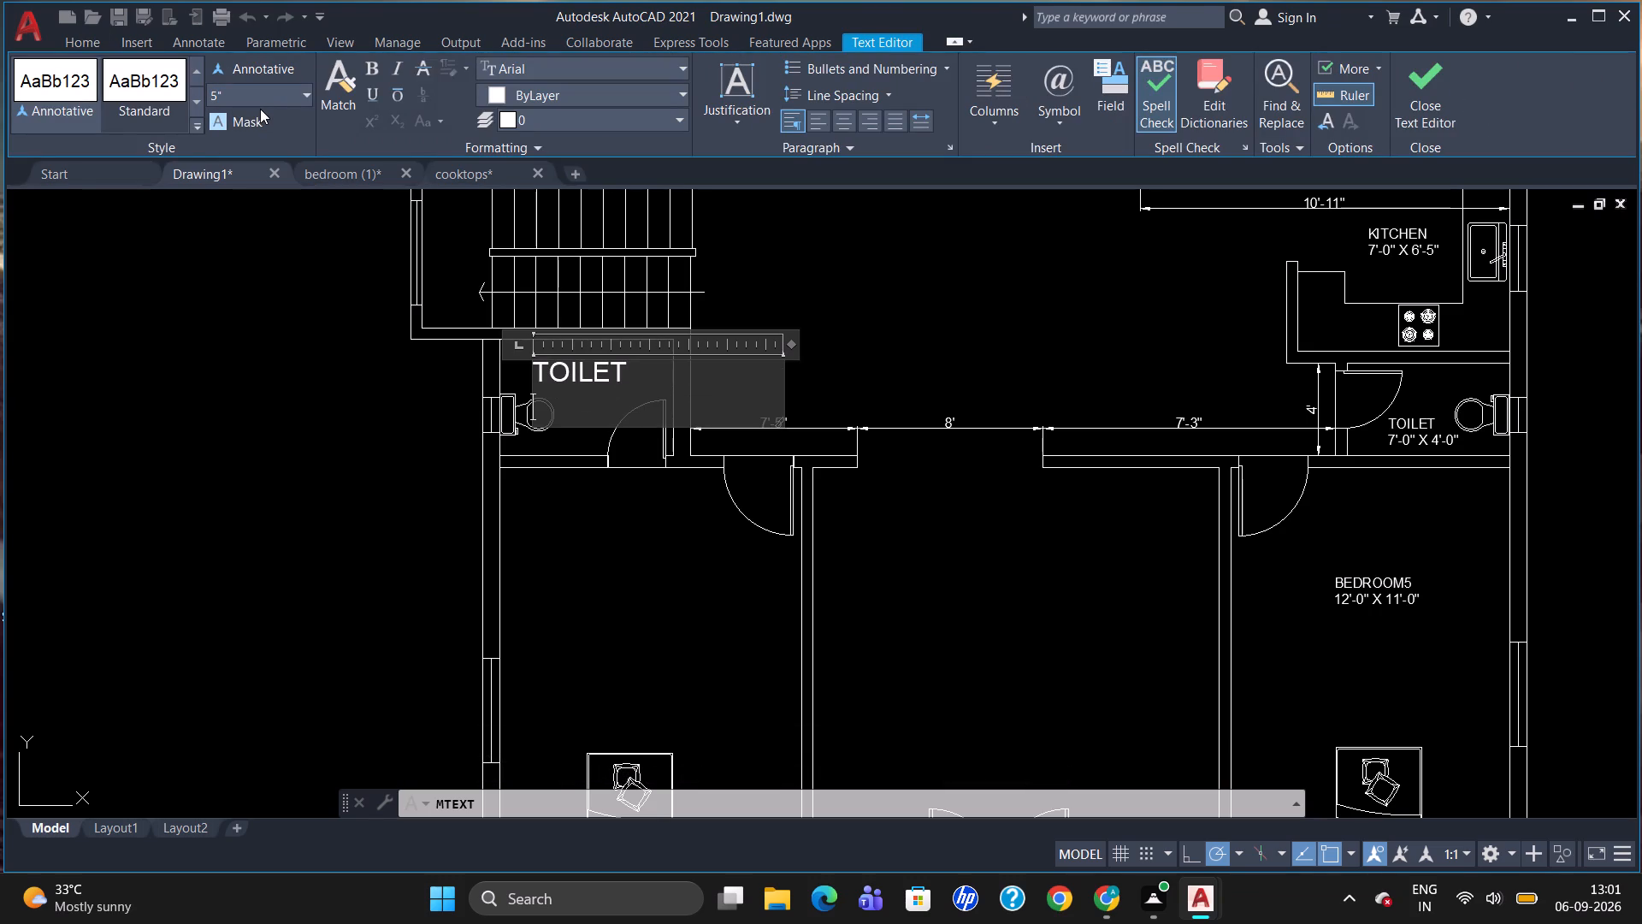
type("7'-")
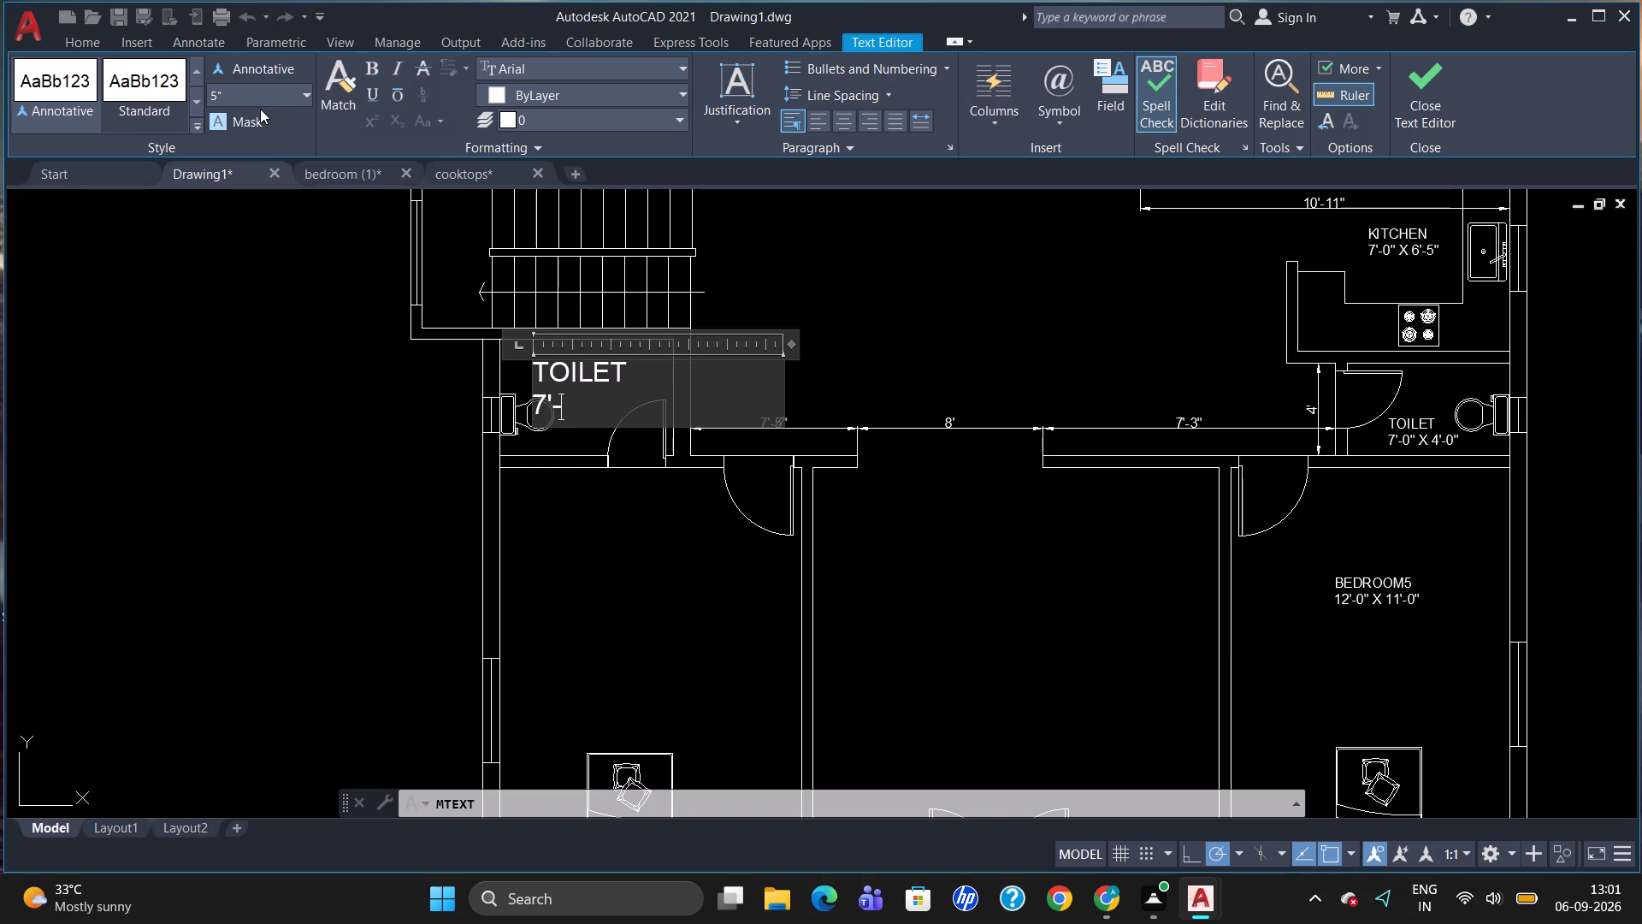
type("11")
type("\" X")
key("space")
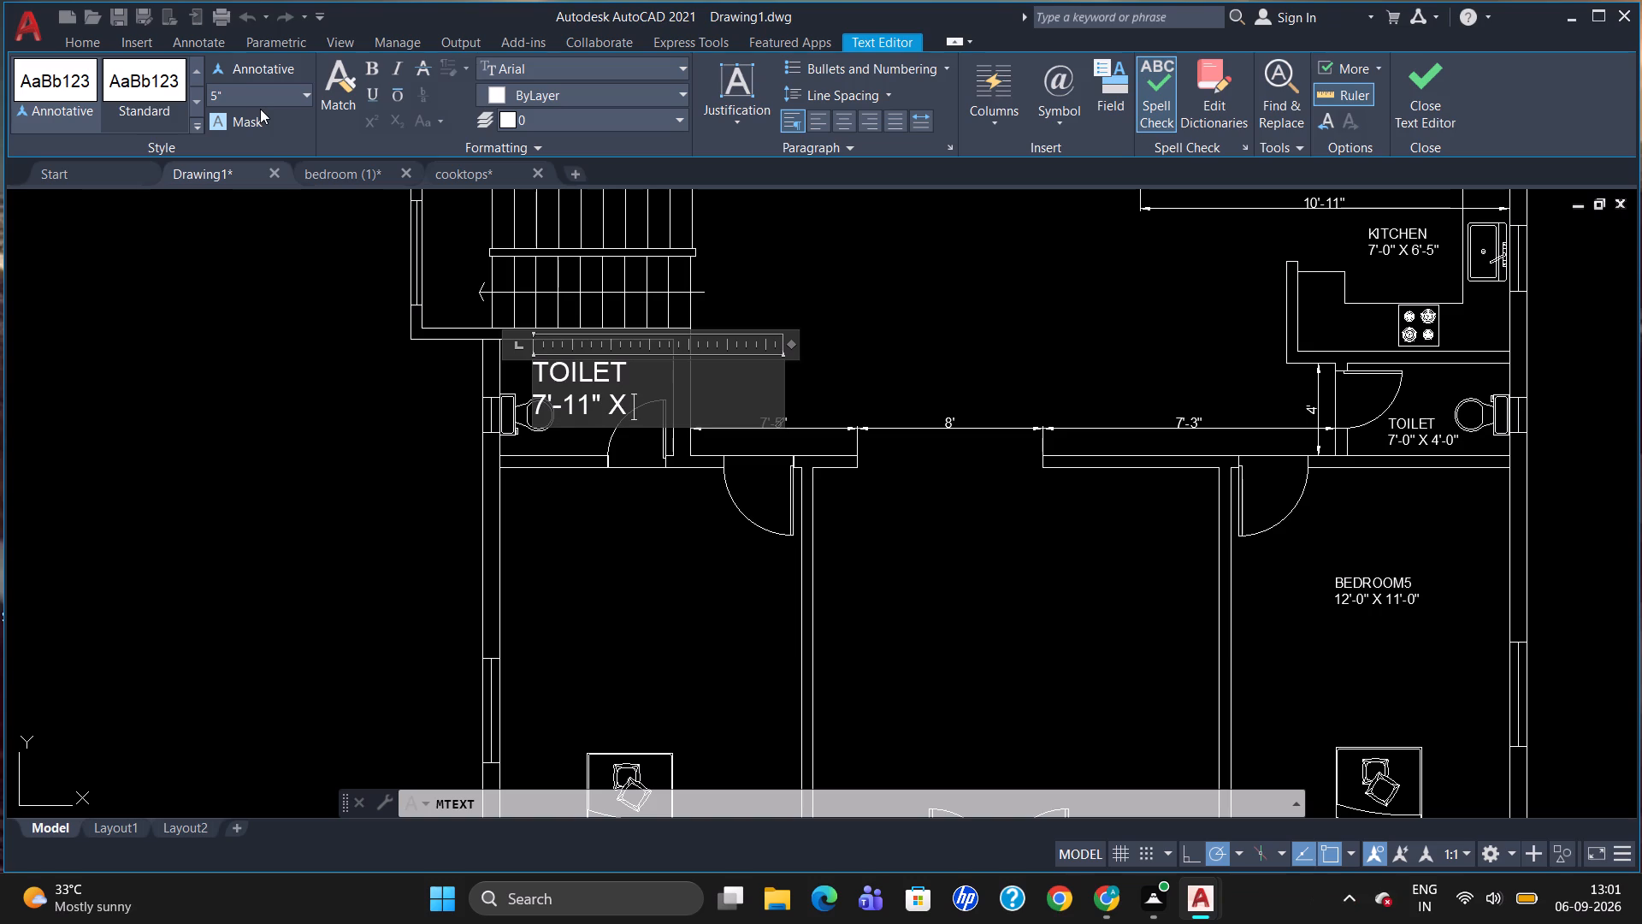
type("5'-")
type("0\"")
left_click(641, 575)
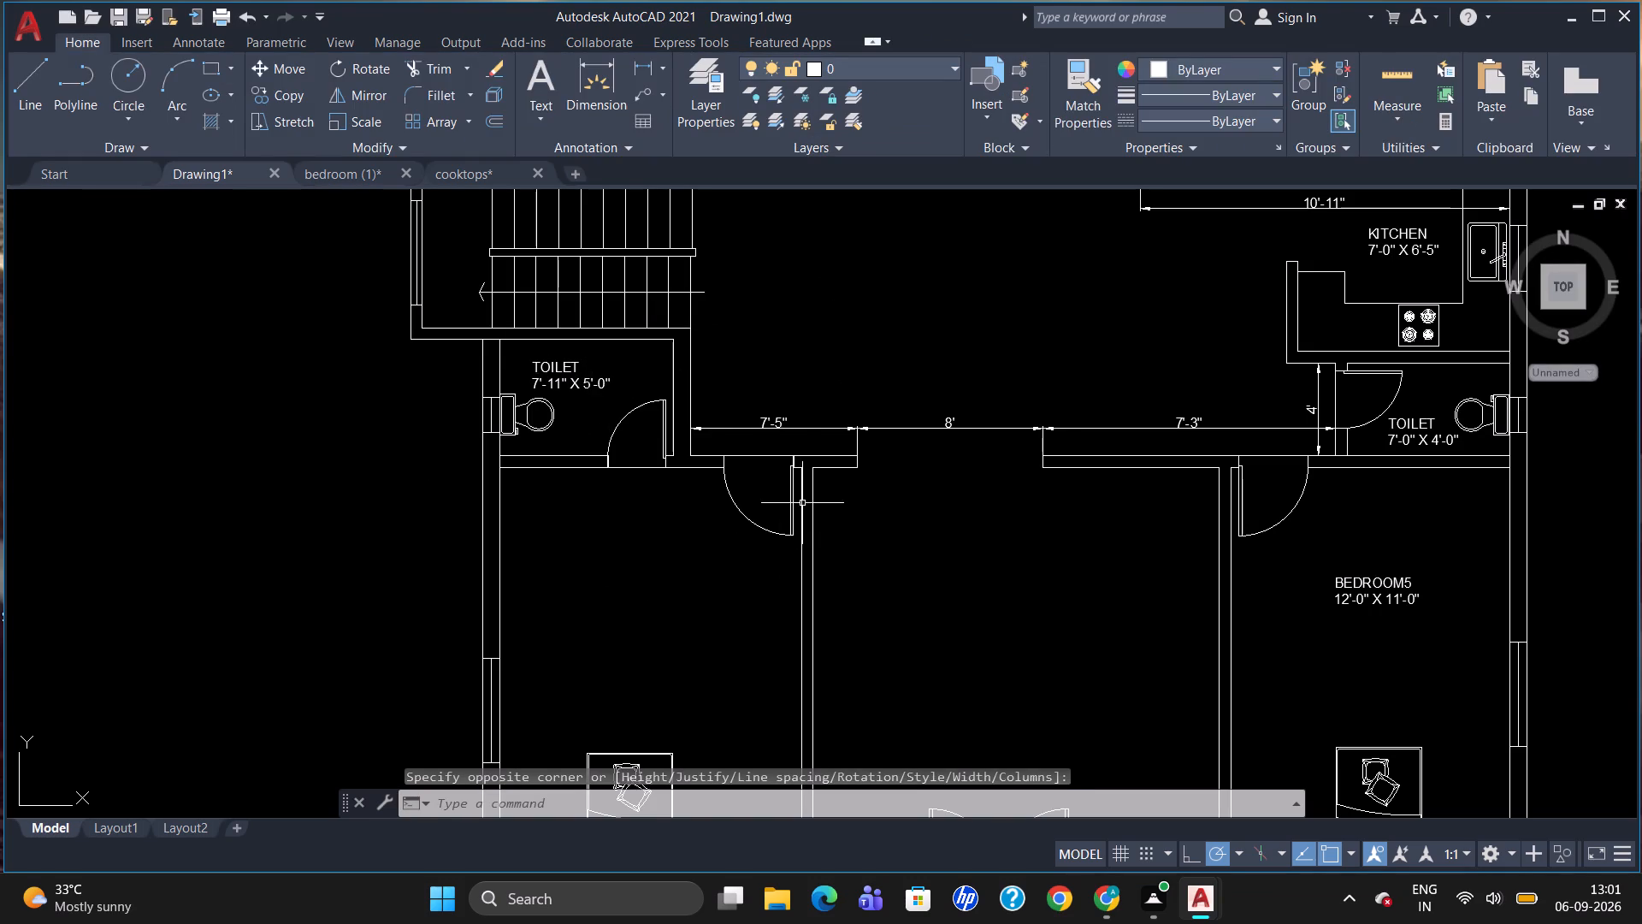
Start a multiline text label for the southwest bedroom.
scroll(864, 430, "down", 1)
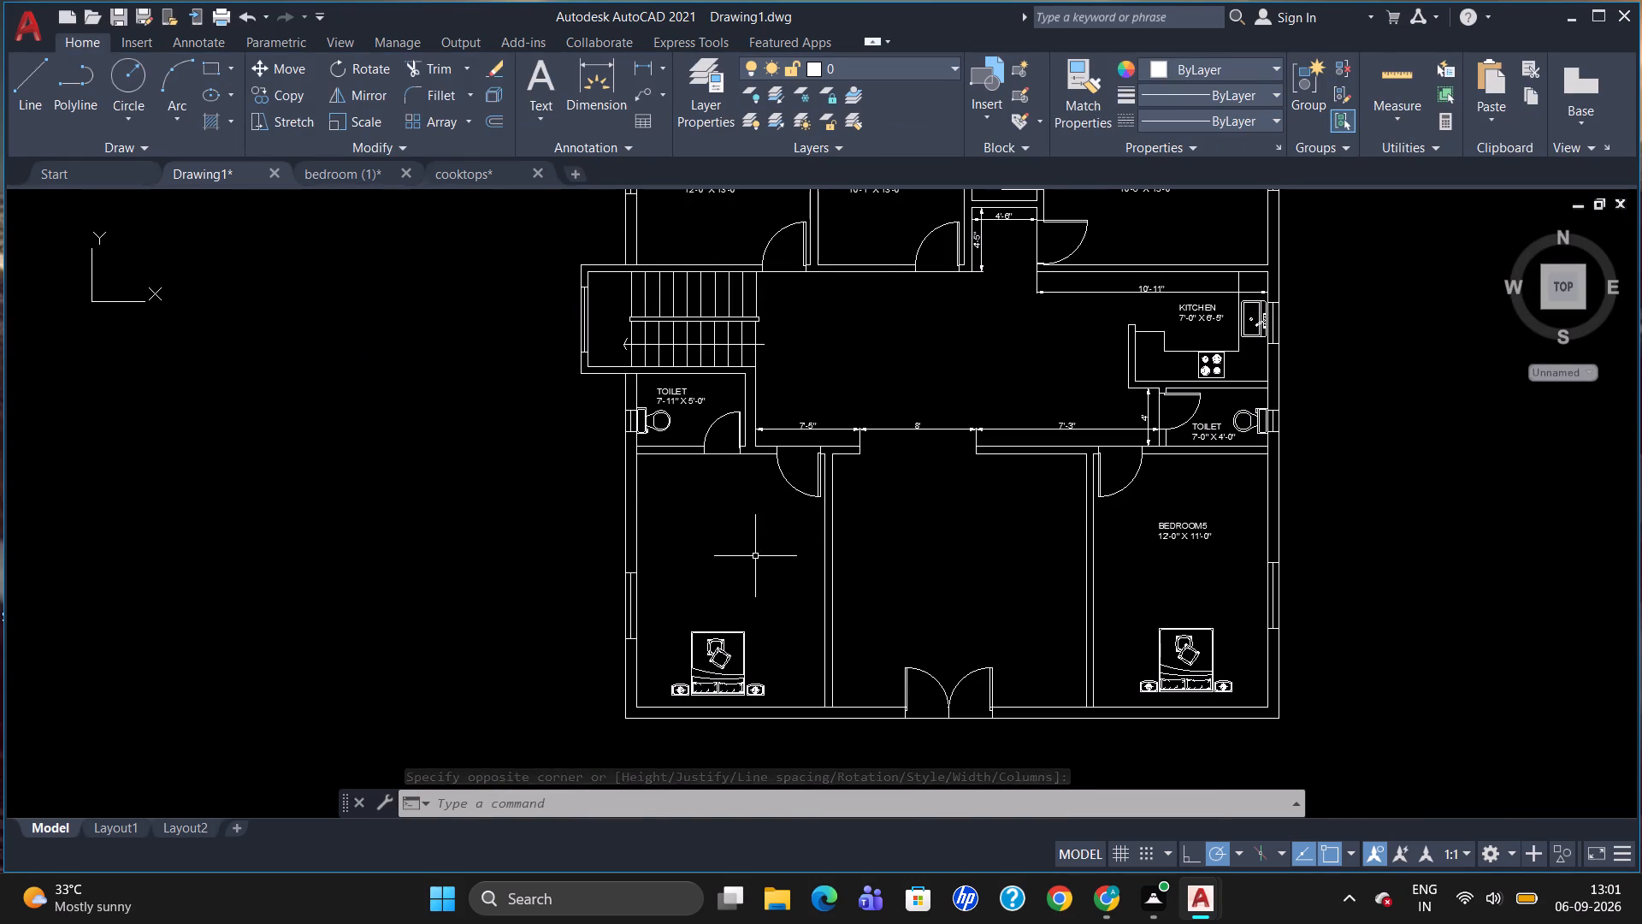
key("t")
key("Return")
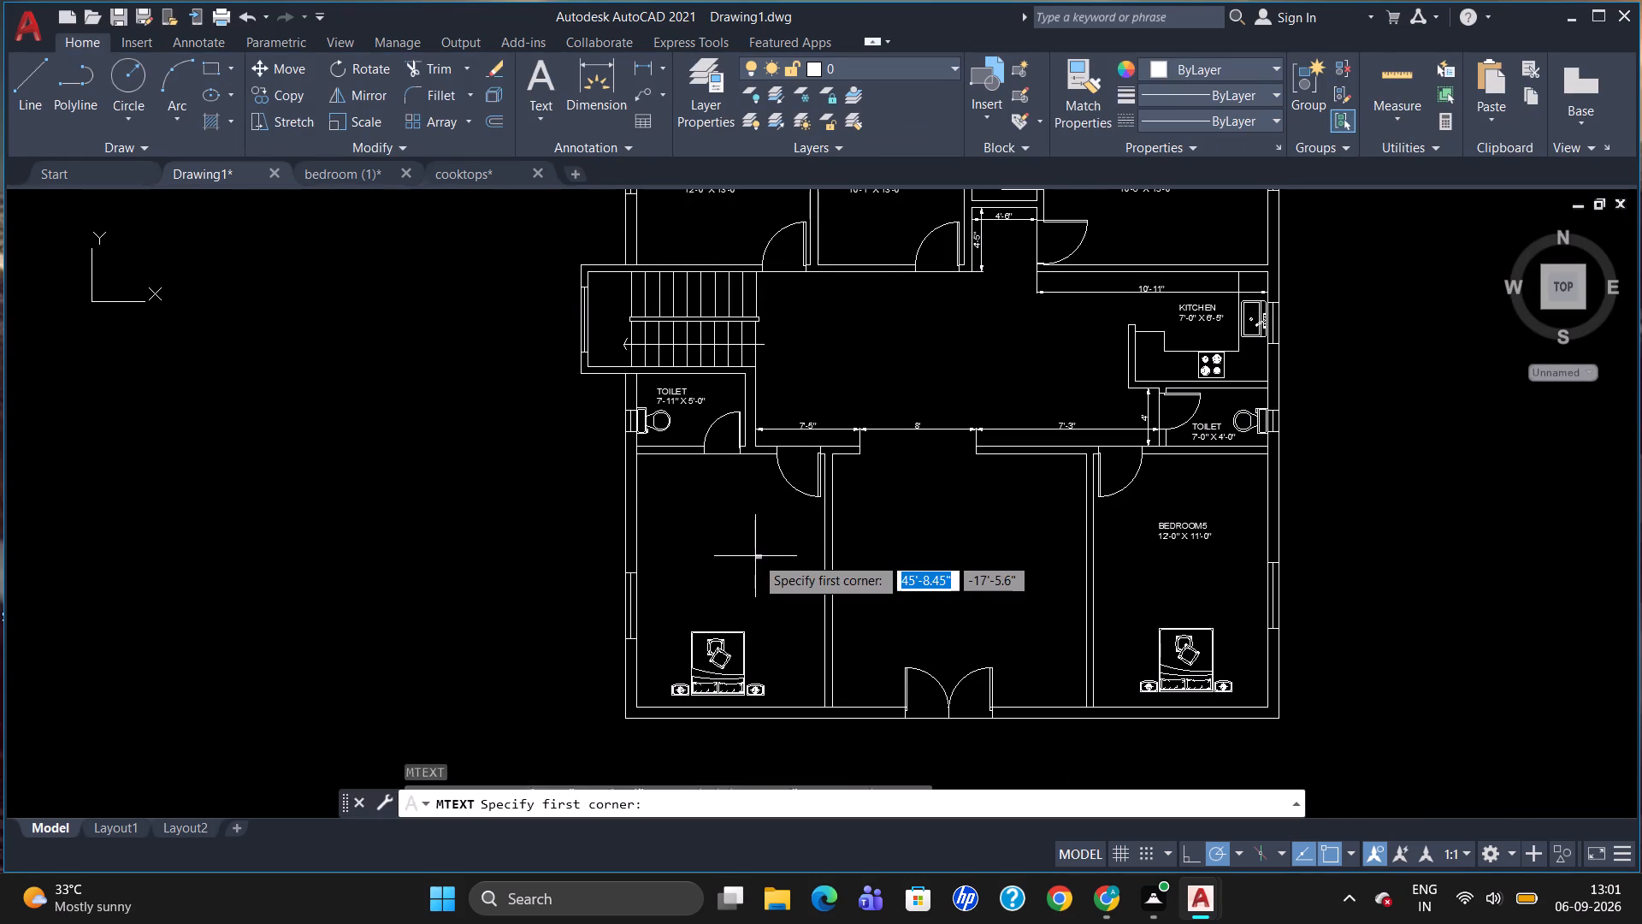
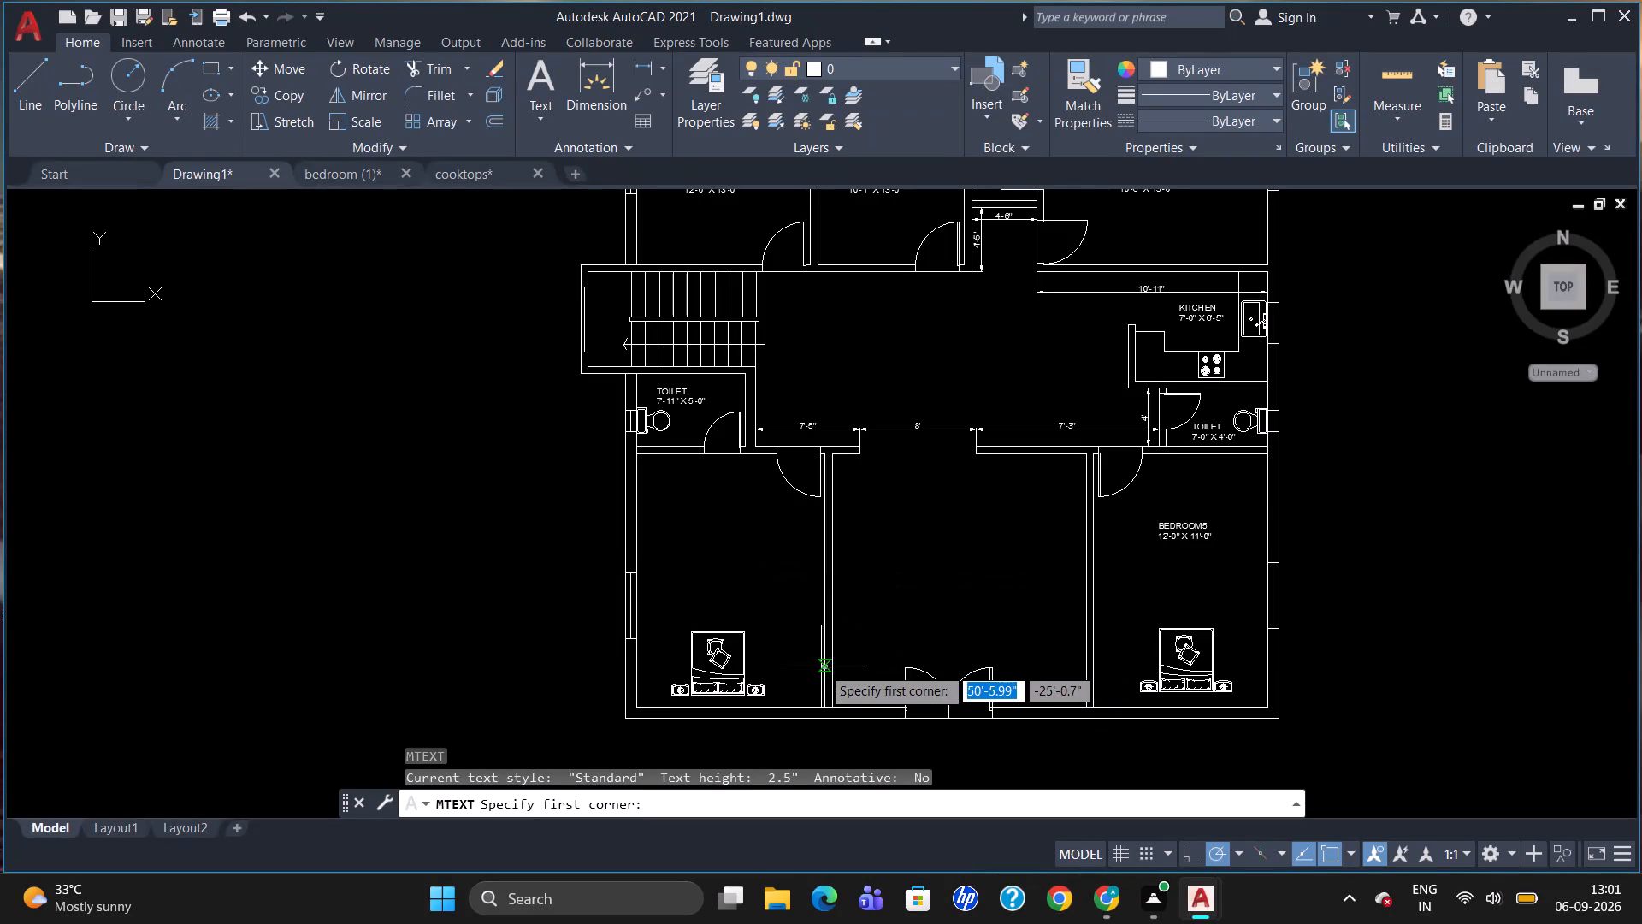
Add a 5" high multiline label reading "BEDROOM4" and "13'-0" X 11'-0"" in the southwest bedroom.
left_click_drag(663, 520, 670, 550)
left_click(798, 583)
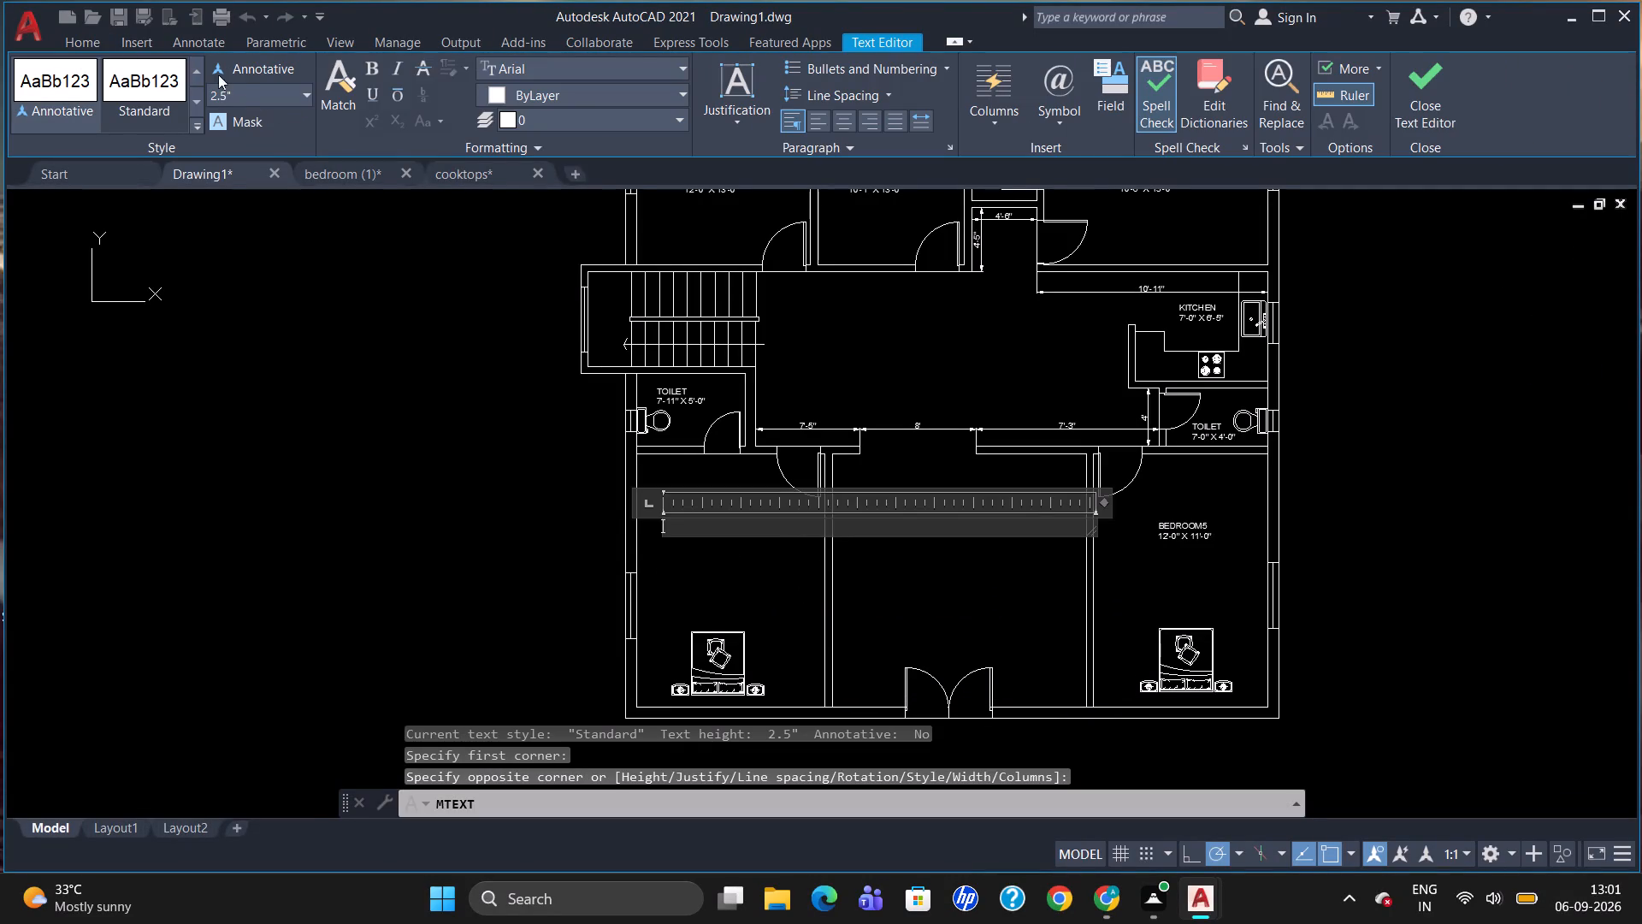
left_click(239, 86)
key("BackSpace")
key("5")
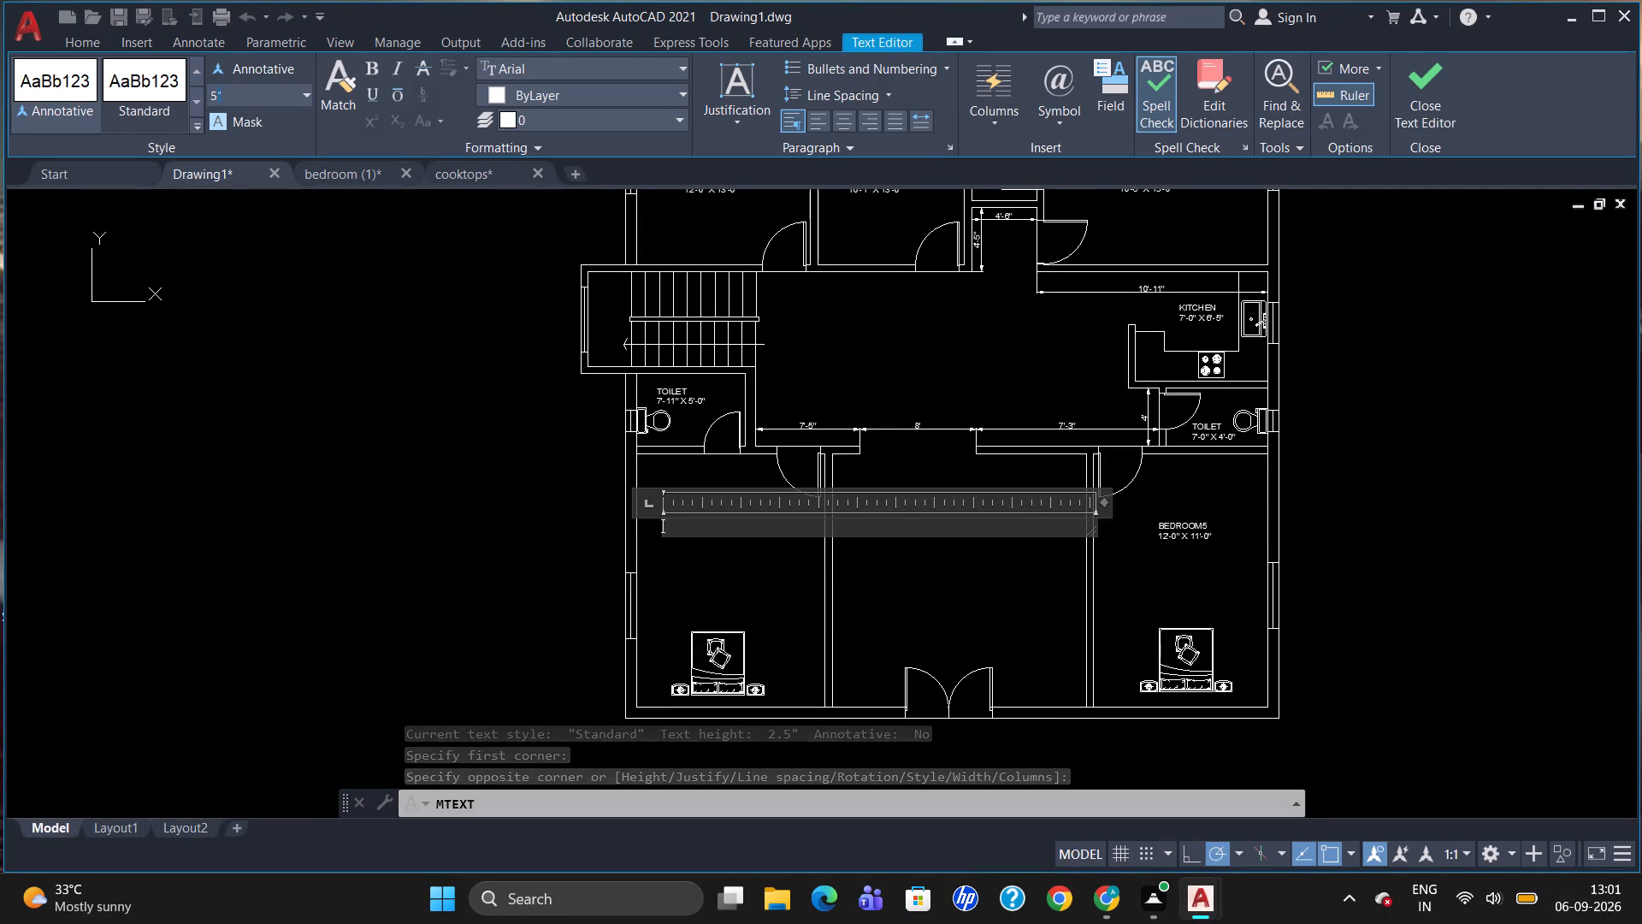
key("Return")
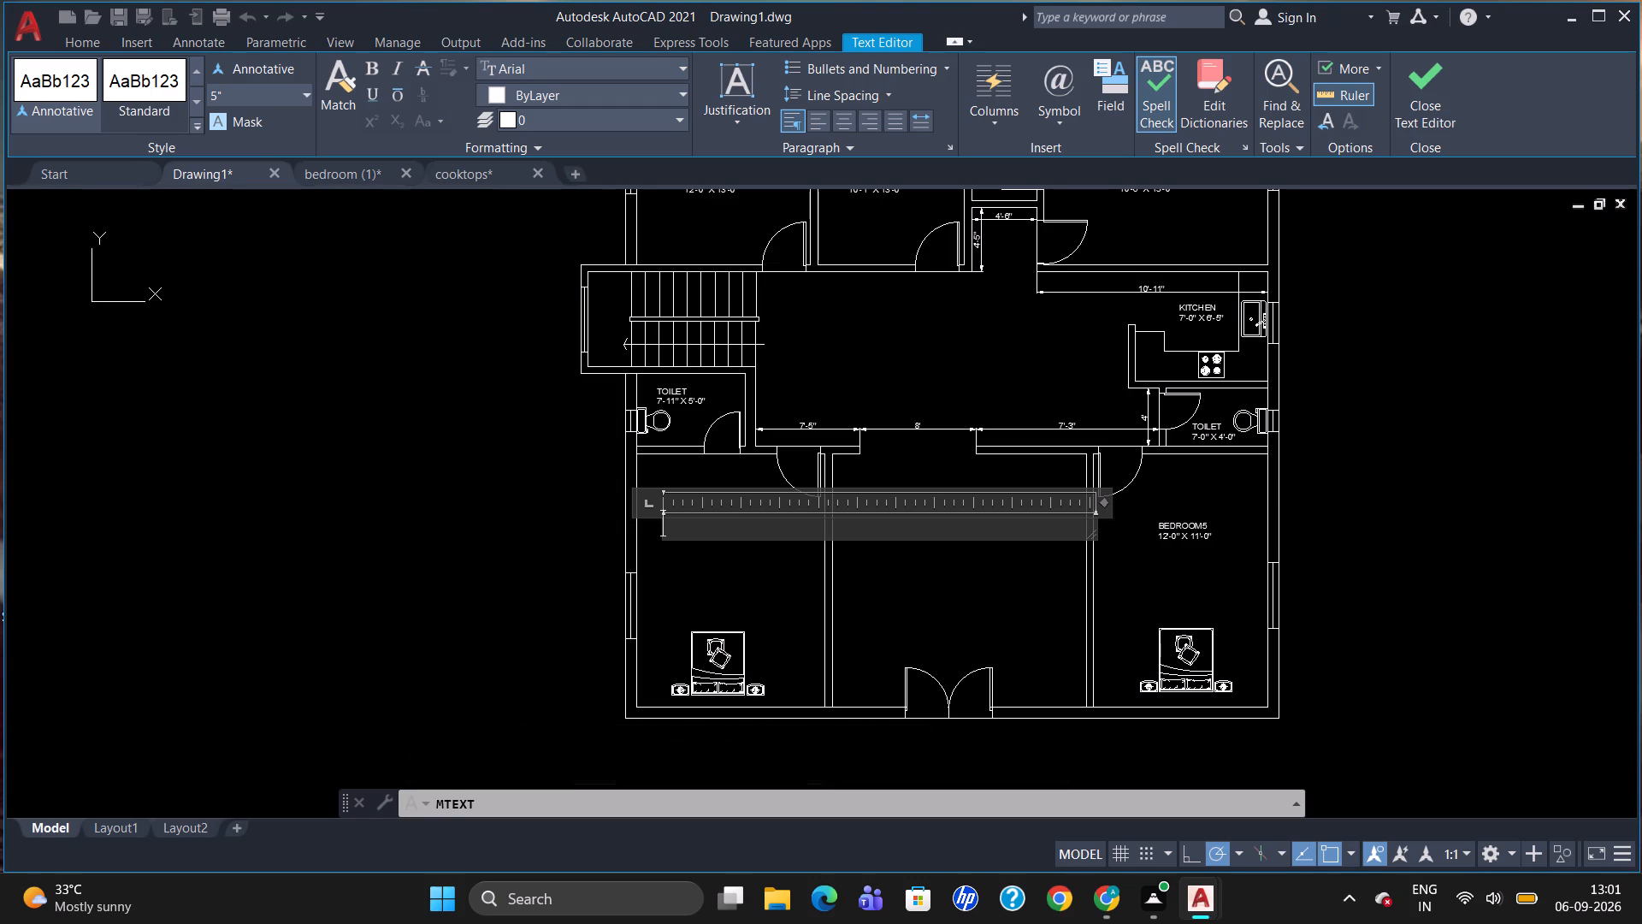
type("BEDROOM")
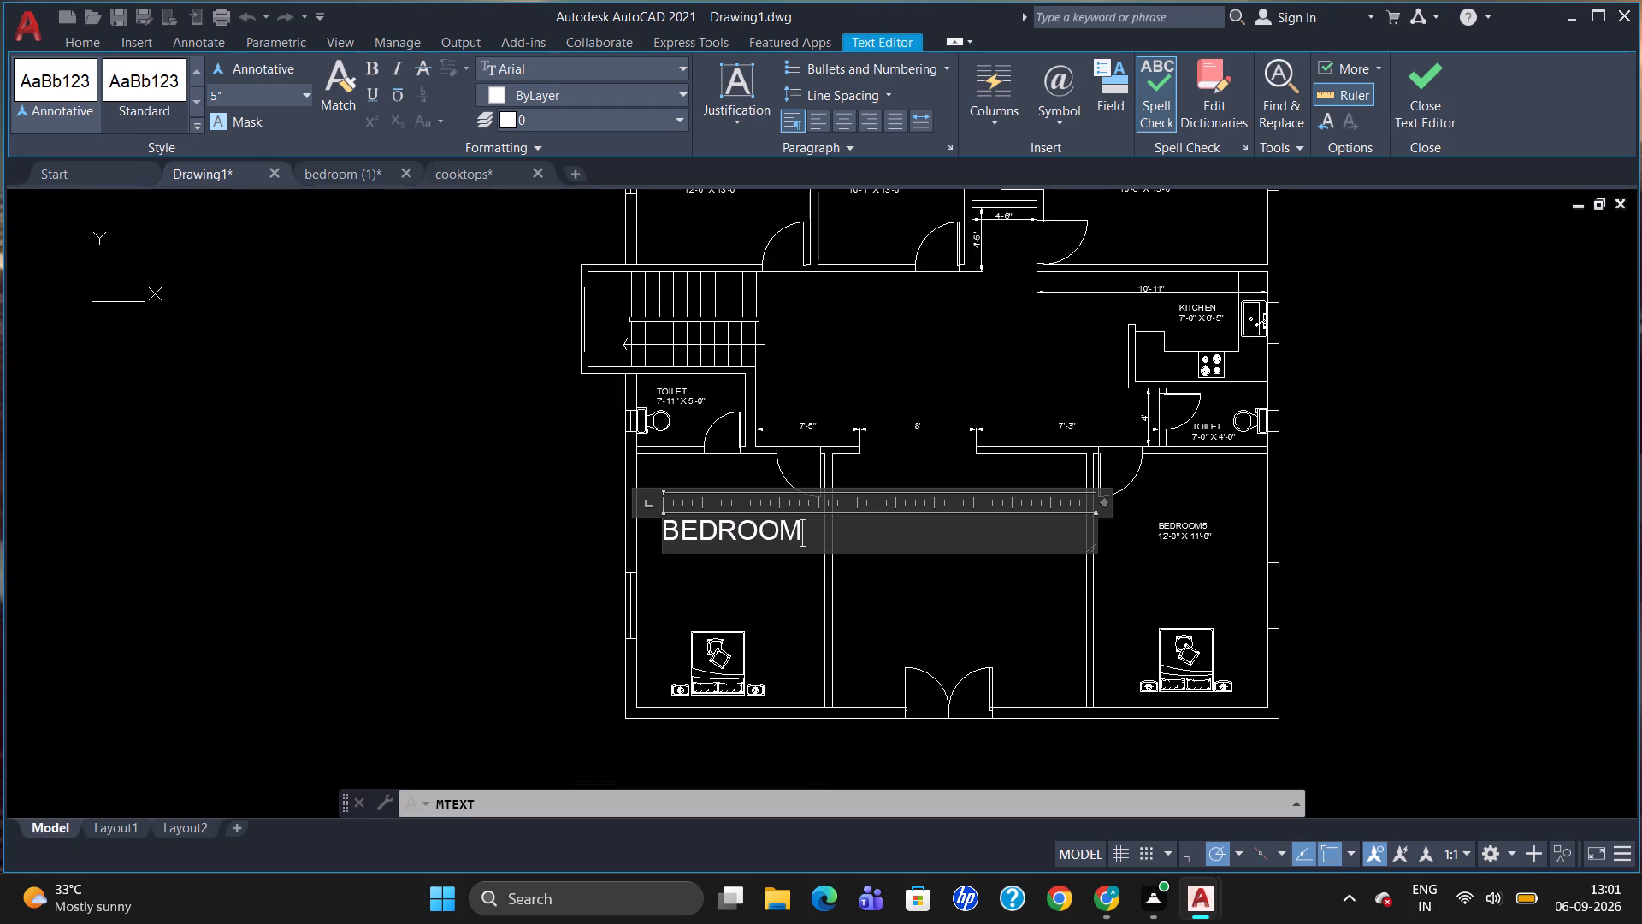
key("4")
key("Return")
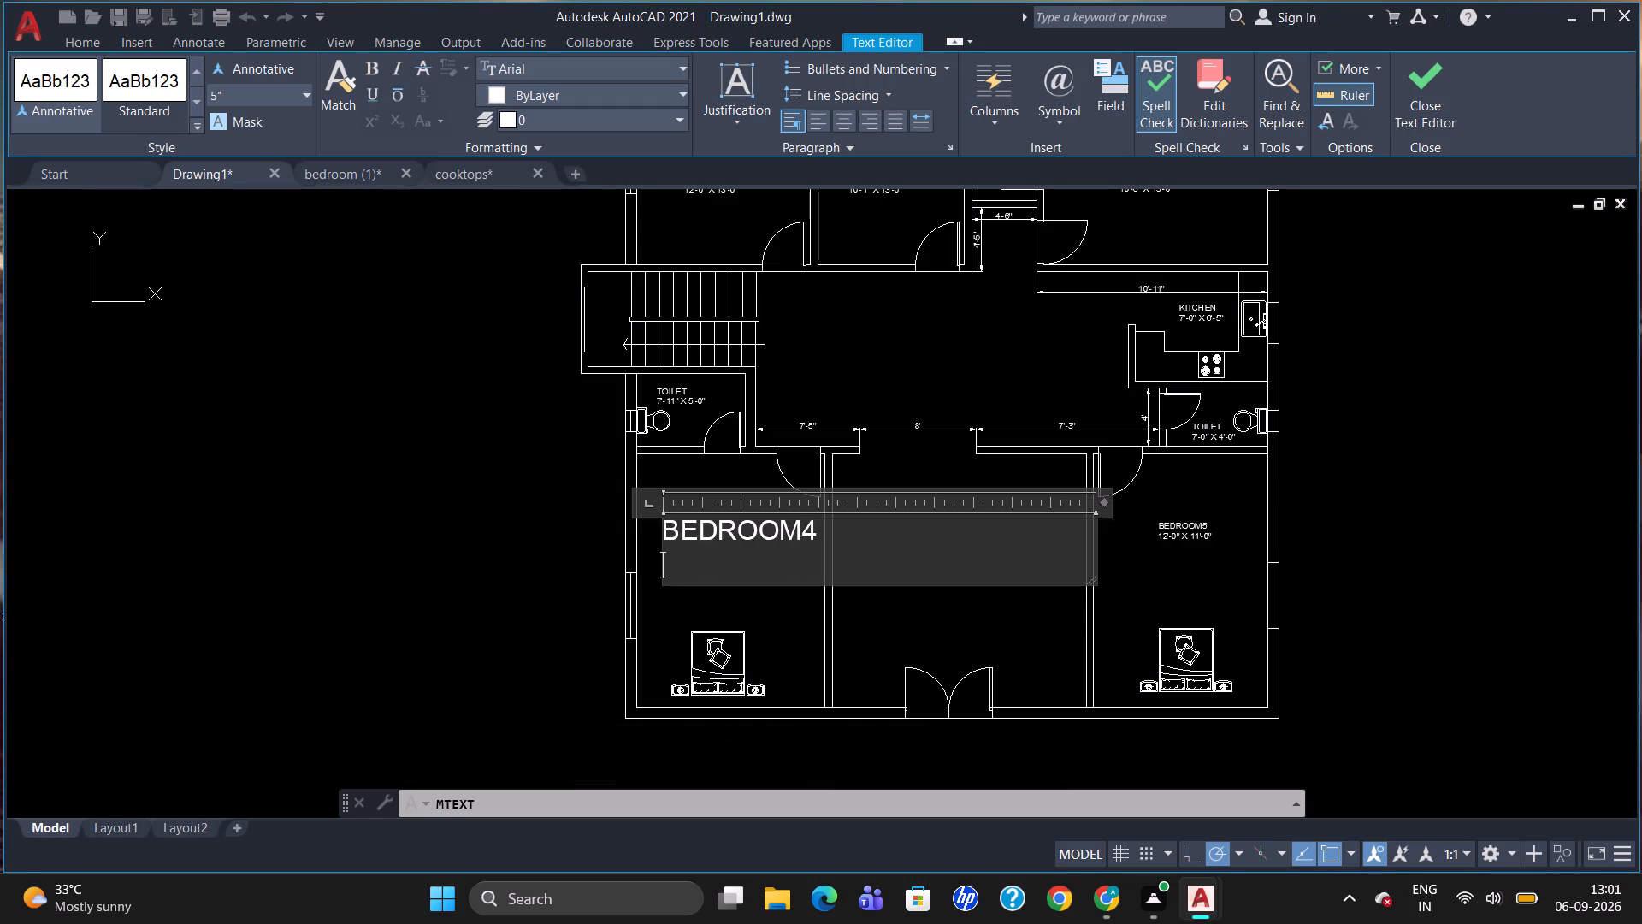
type("13'0\" X")
key("space")
key("Left")
key("Left")
key("Left")
key("Left")
key("Left")
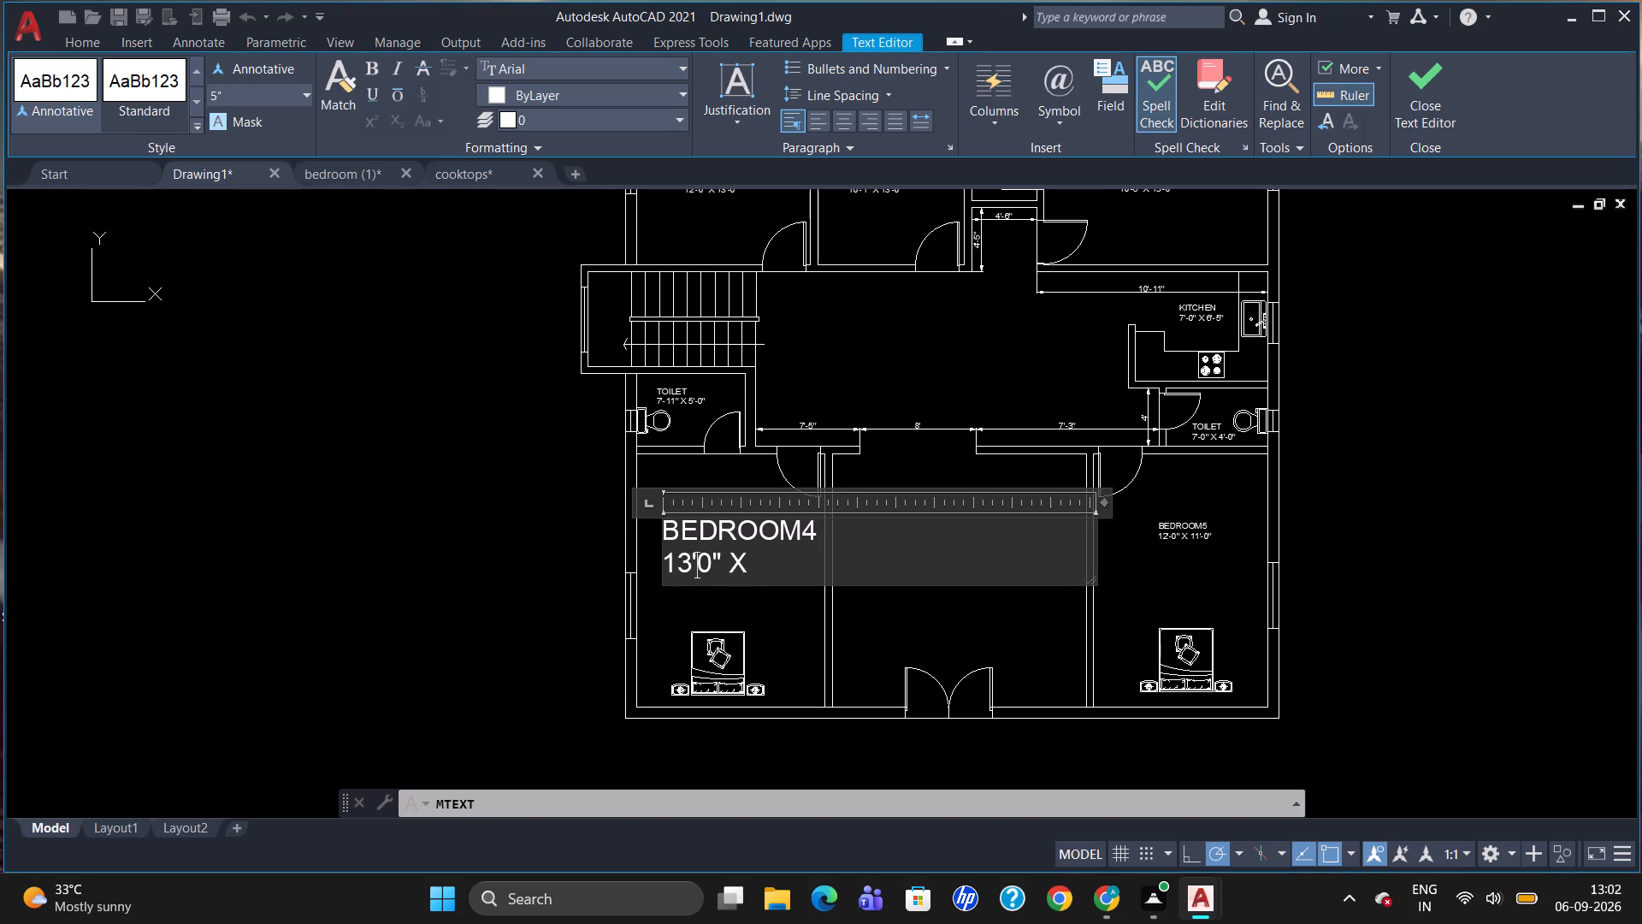
key("equal")
key("BackSpace")
key("minus")
key("Right")
key("Right")
key("Right")
key("Right")
key("Right")
type("11")
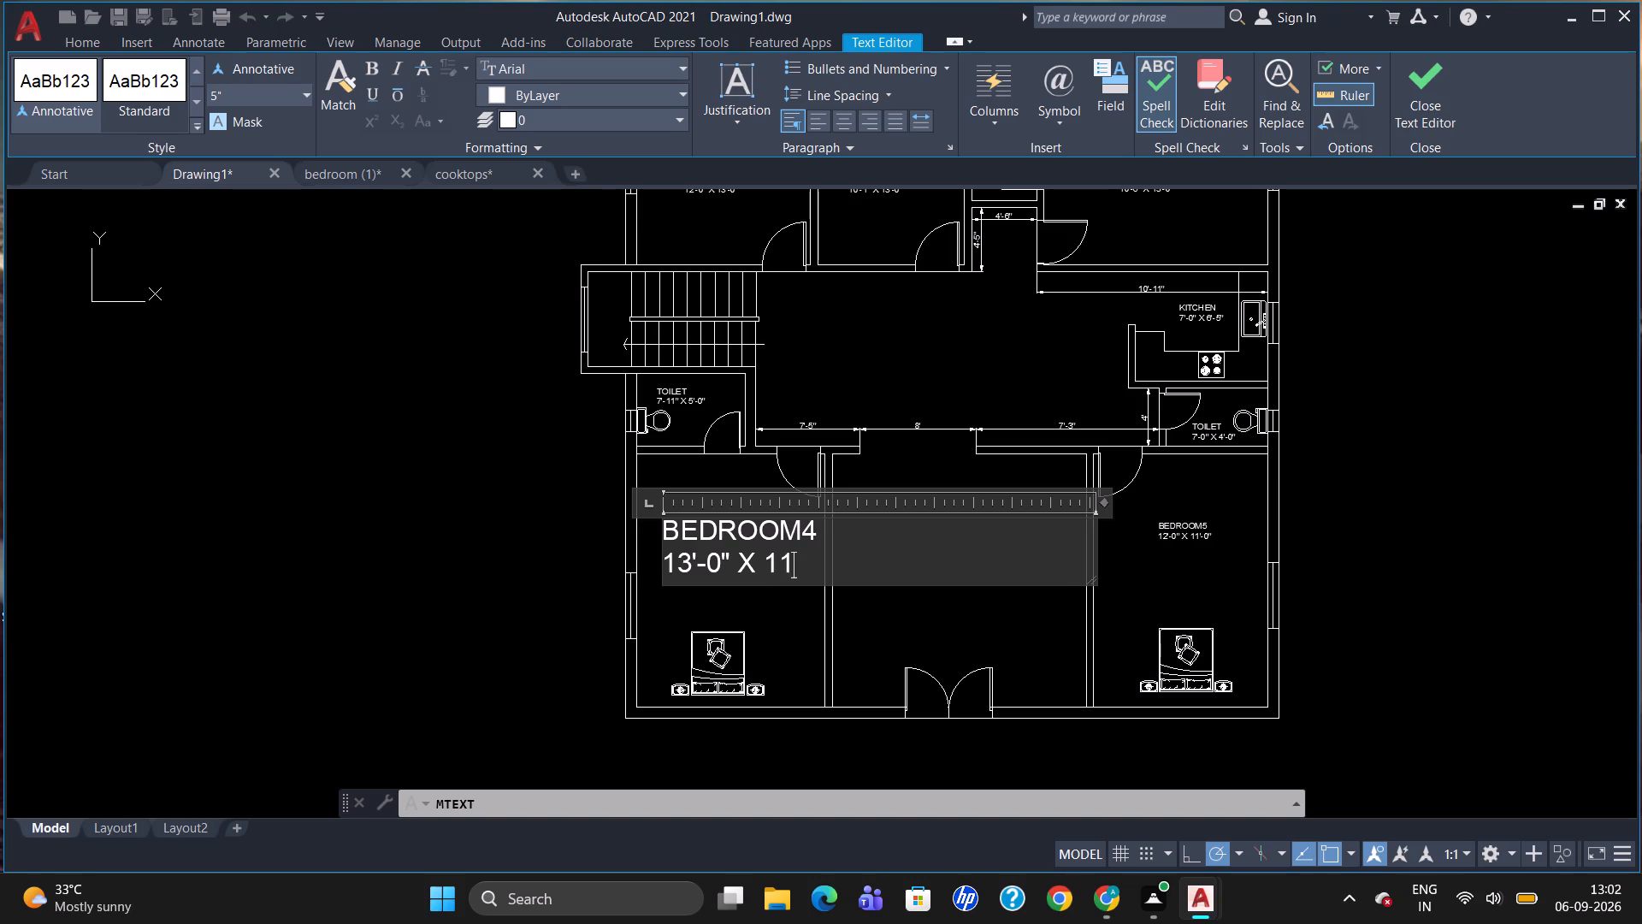
type("'-0\"")
left_click(730, 545)
left_click(771, 611)
Move the BEDROOM4 label southeast, toward the middle of the southwest bedroom.
left_click(684, 520)
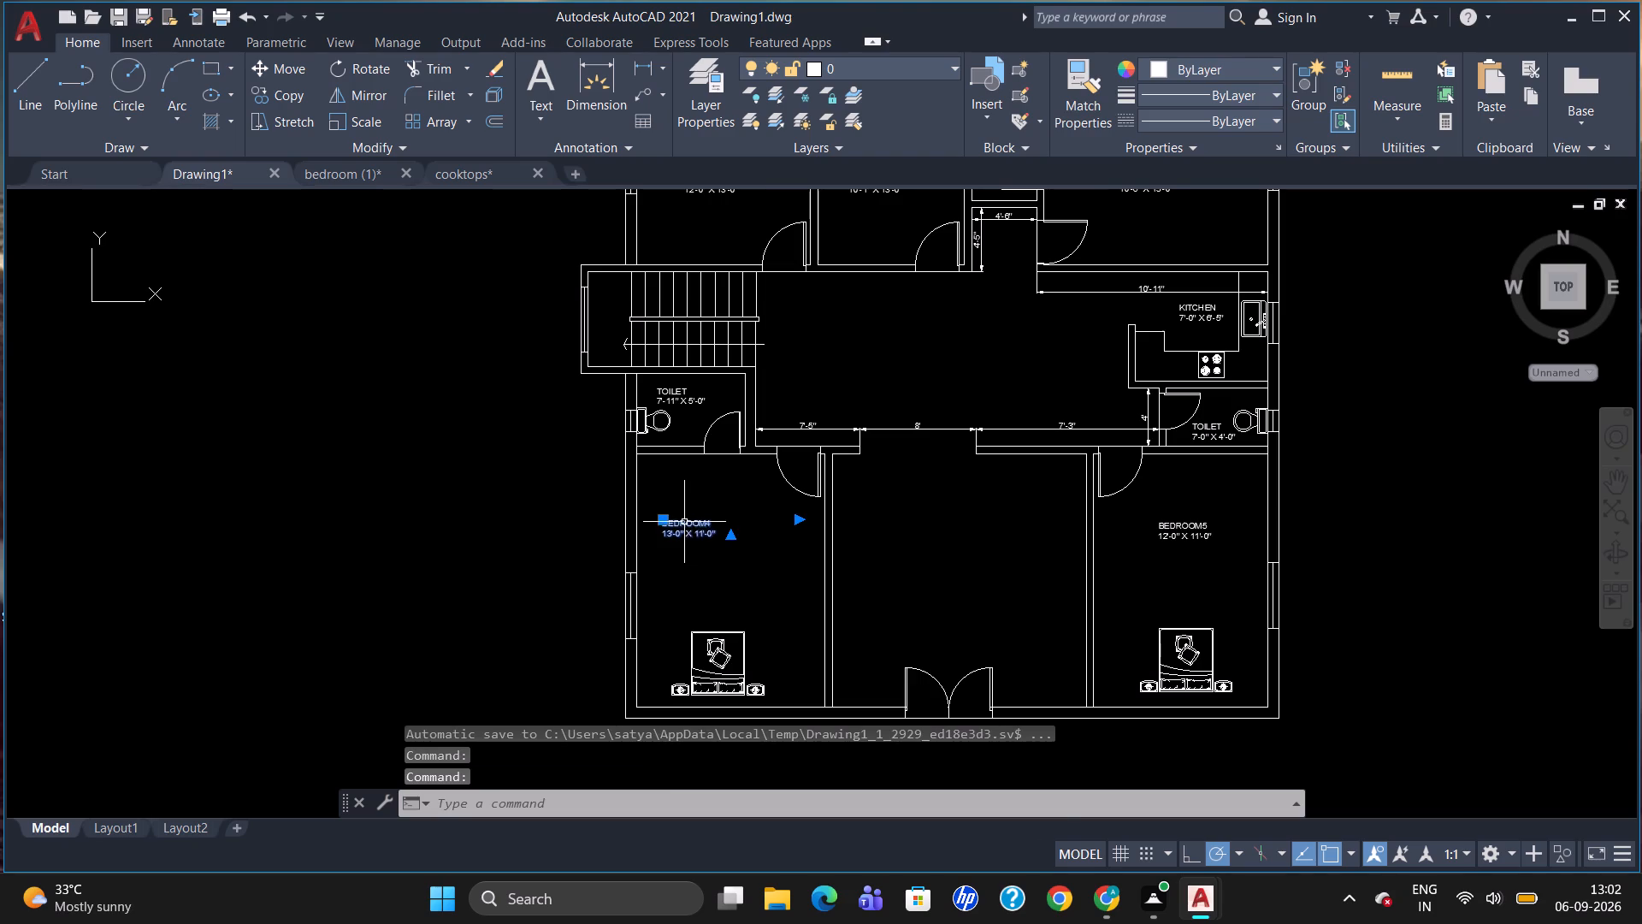
scroll(665, 528, "up", 2)
left_click(651, 504)
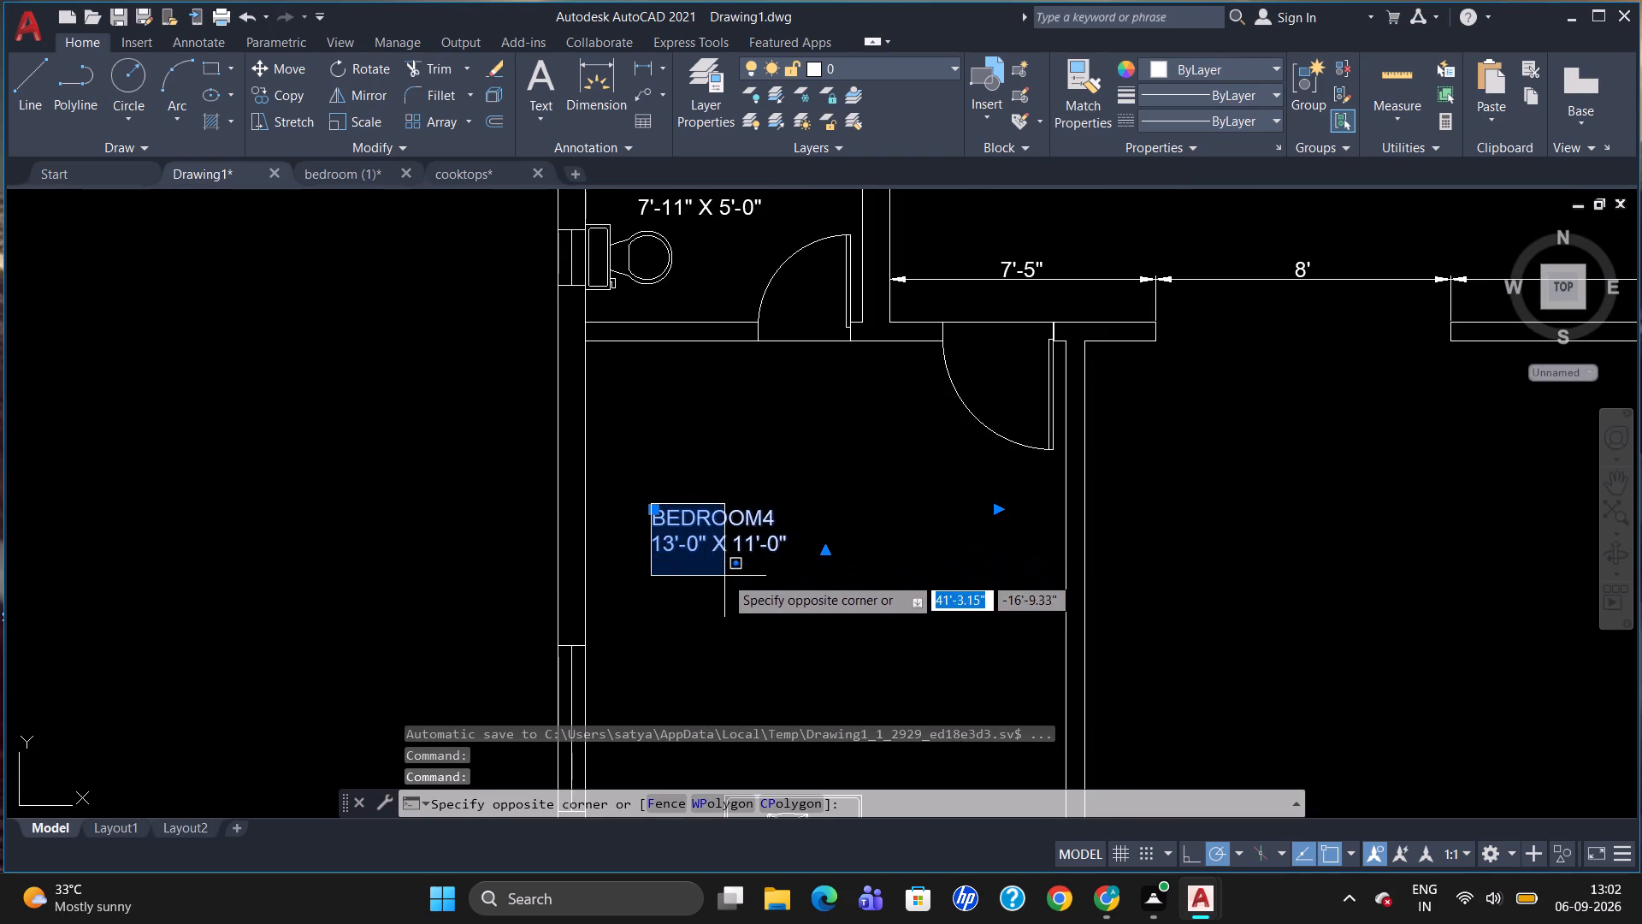
left_click(697, 555)
left_click(659, 512)
left_click_drag(659, 511, 661, 512)
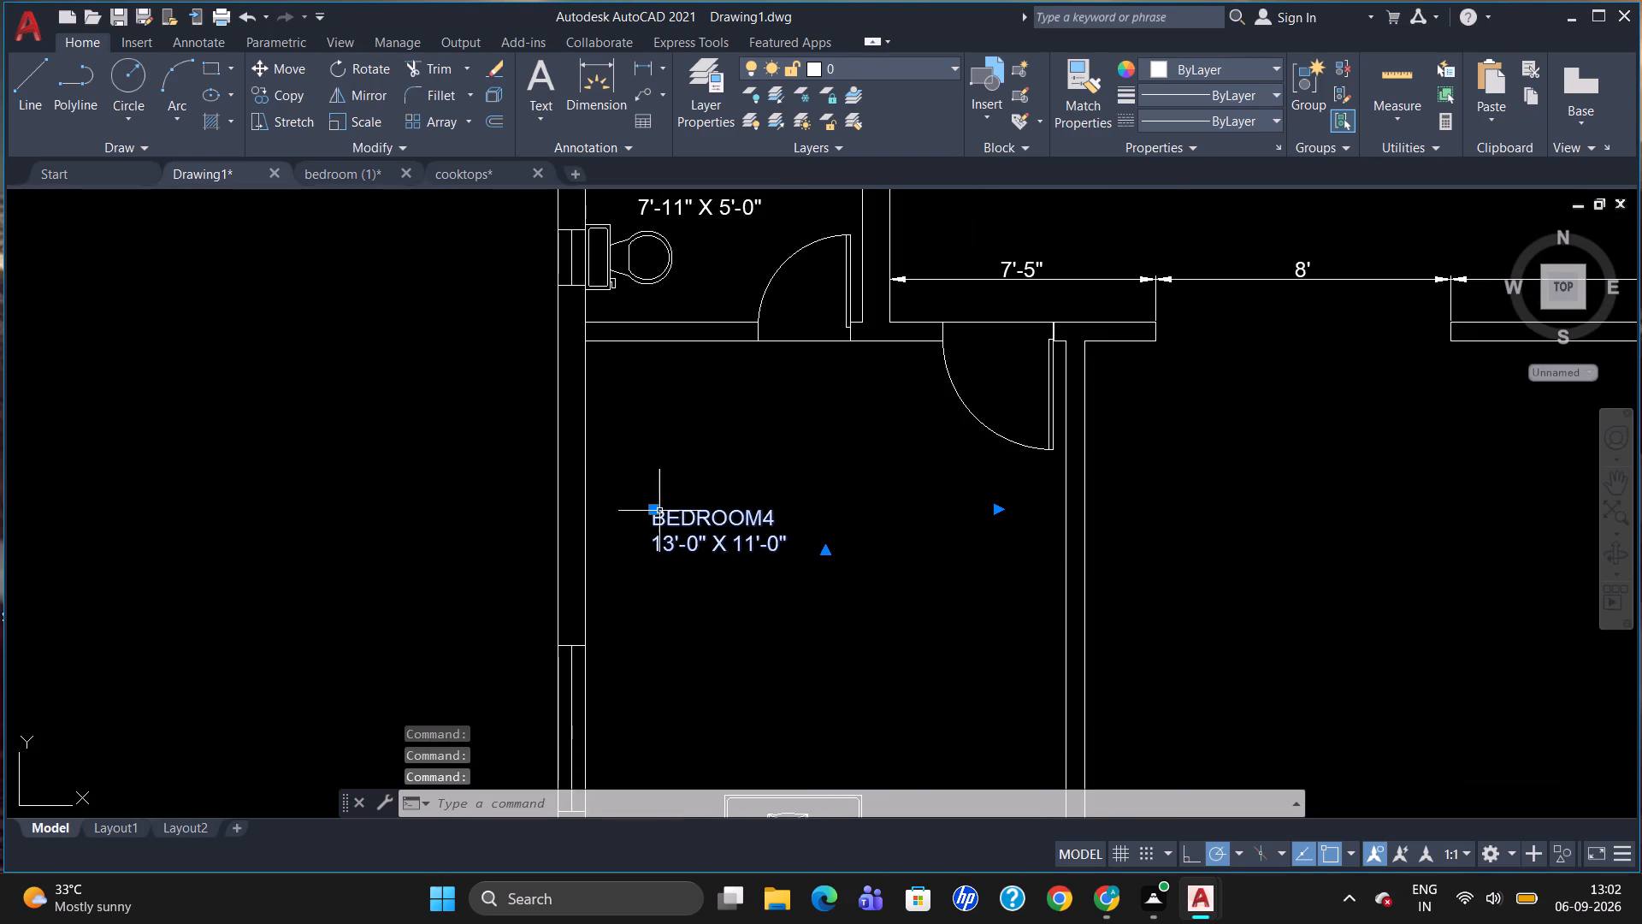
left_click_drag(661, 512, 707, 542)
left_click_drag(654, 509, 747, 571)
left_click(747, 571)
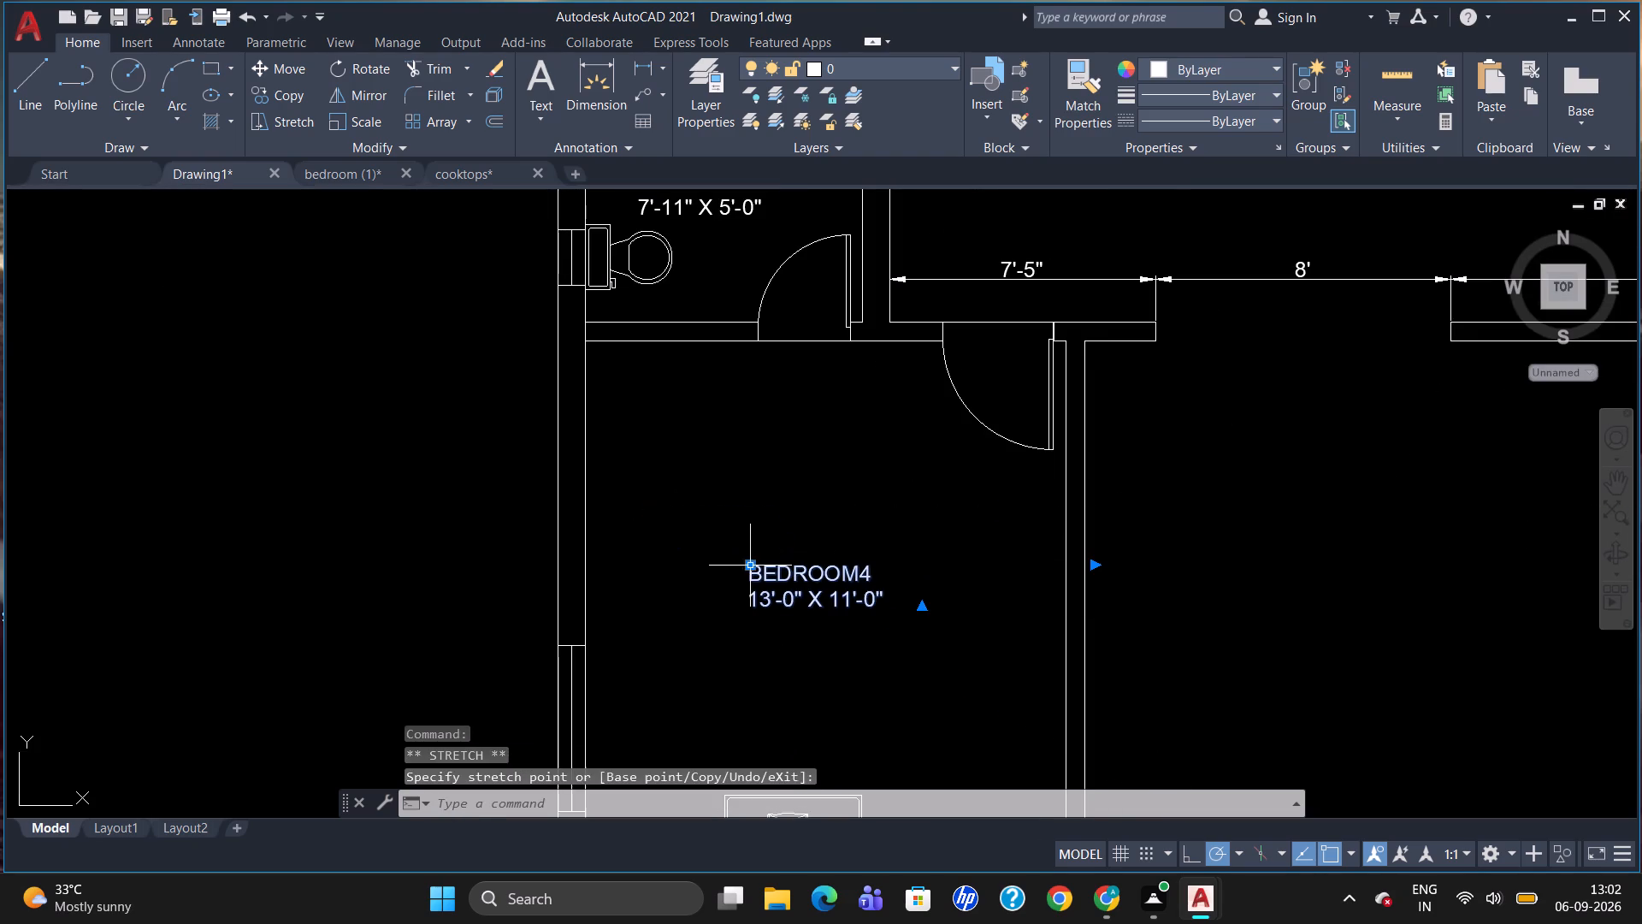
key("Escape")
Add a 5" high multiline label reading "DRAWING AREA" and "12'-6" X 11'-0"" in the room between the two southern bedrooms.
scroll(683, 382, "down", 2)
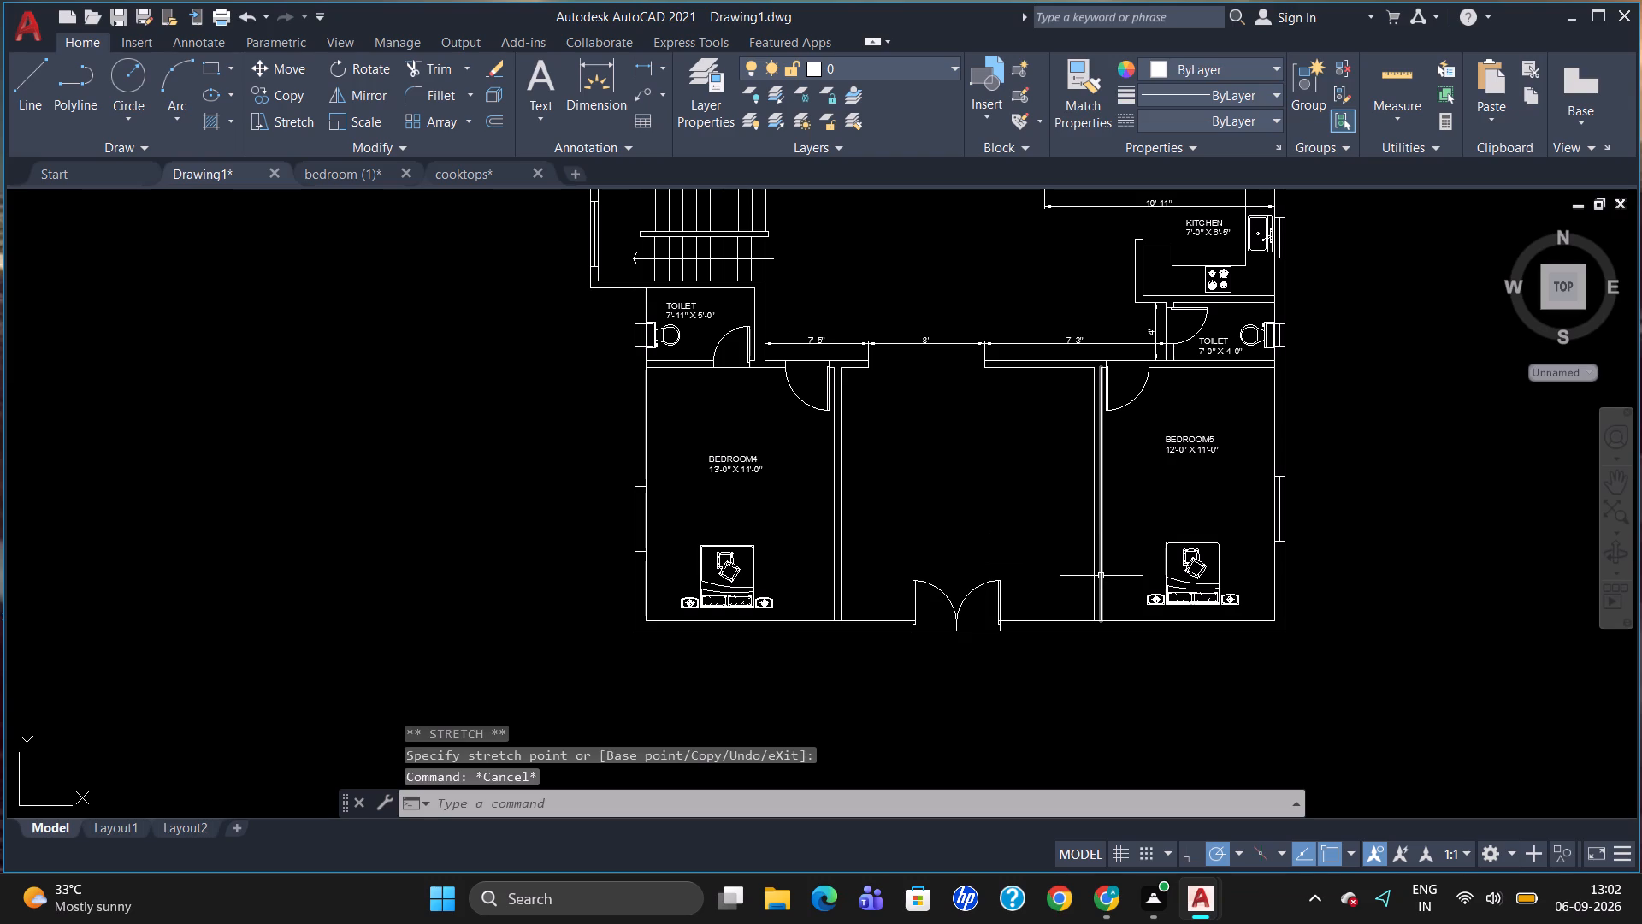
key("t")
key("Return")
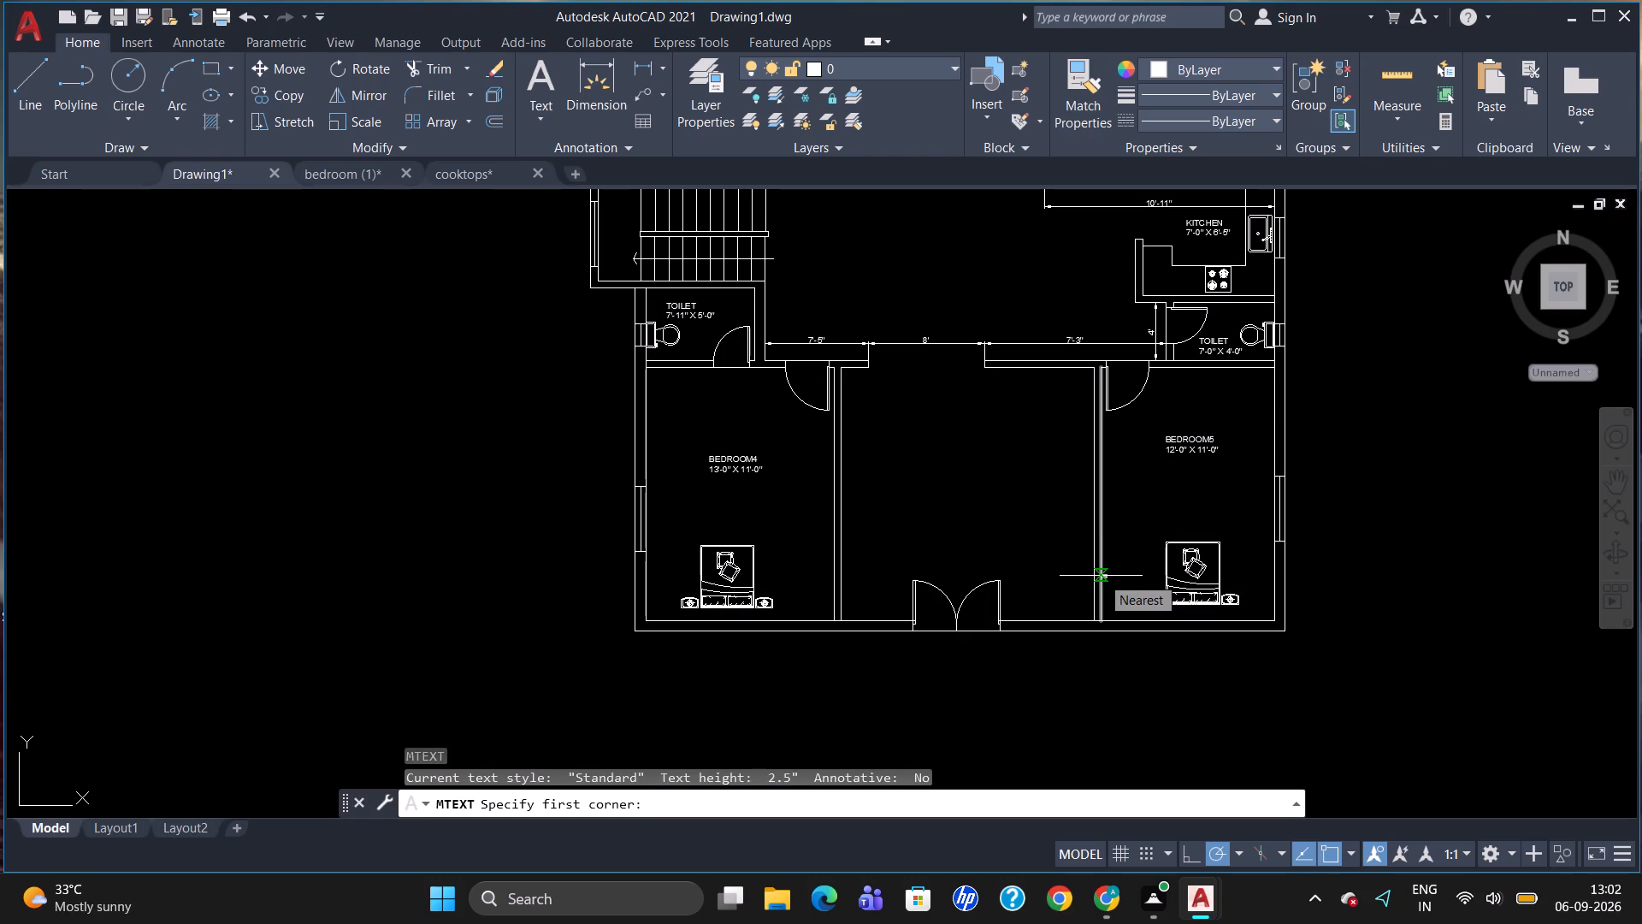
scroll(1074, 637, "up", 1)
left_click_drag(771, 395, 773, 409)
left_click(1041, 473)
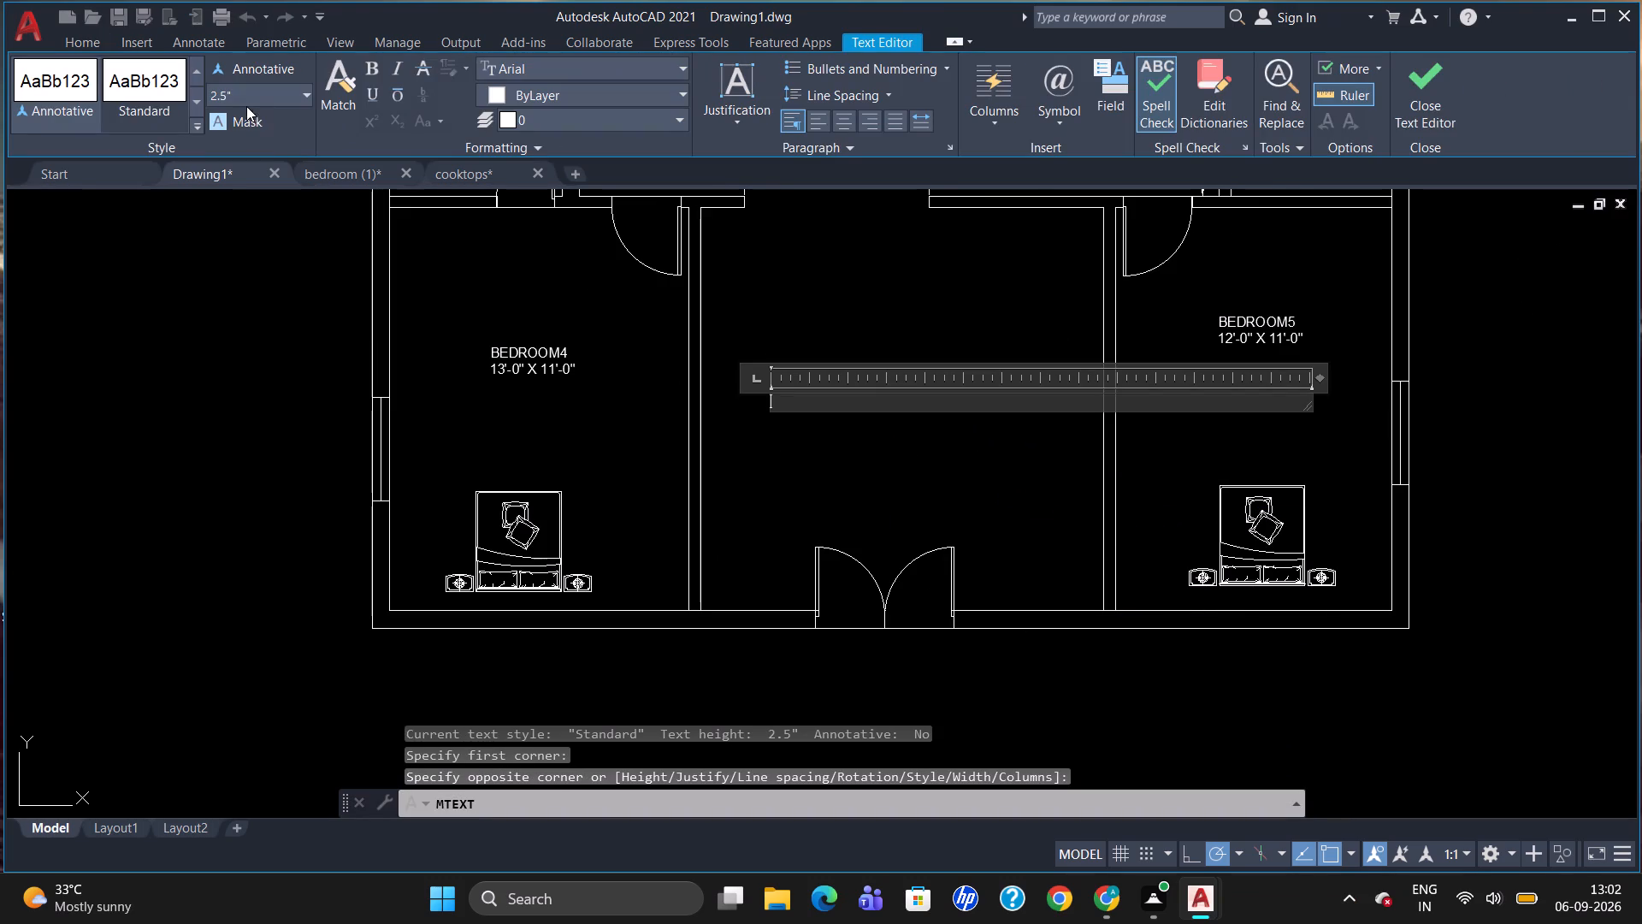
left_click(247, 98)
key("BackSpace")
key("5")
key("Return")
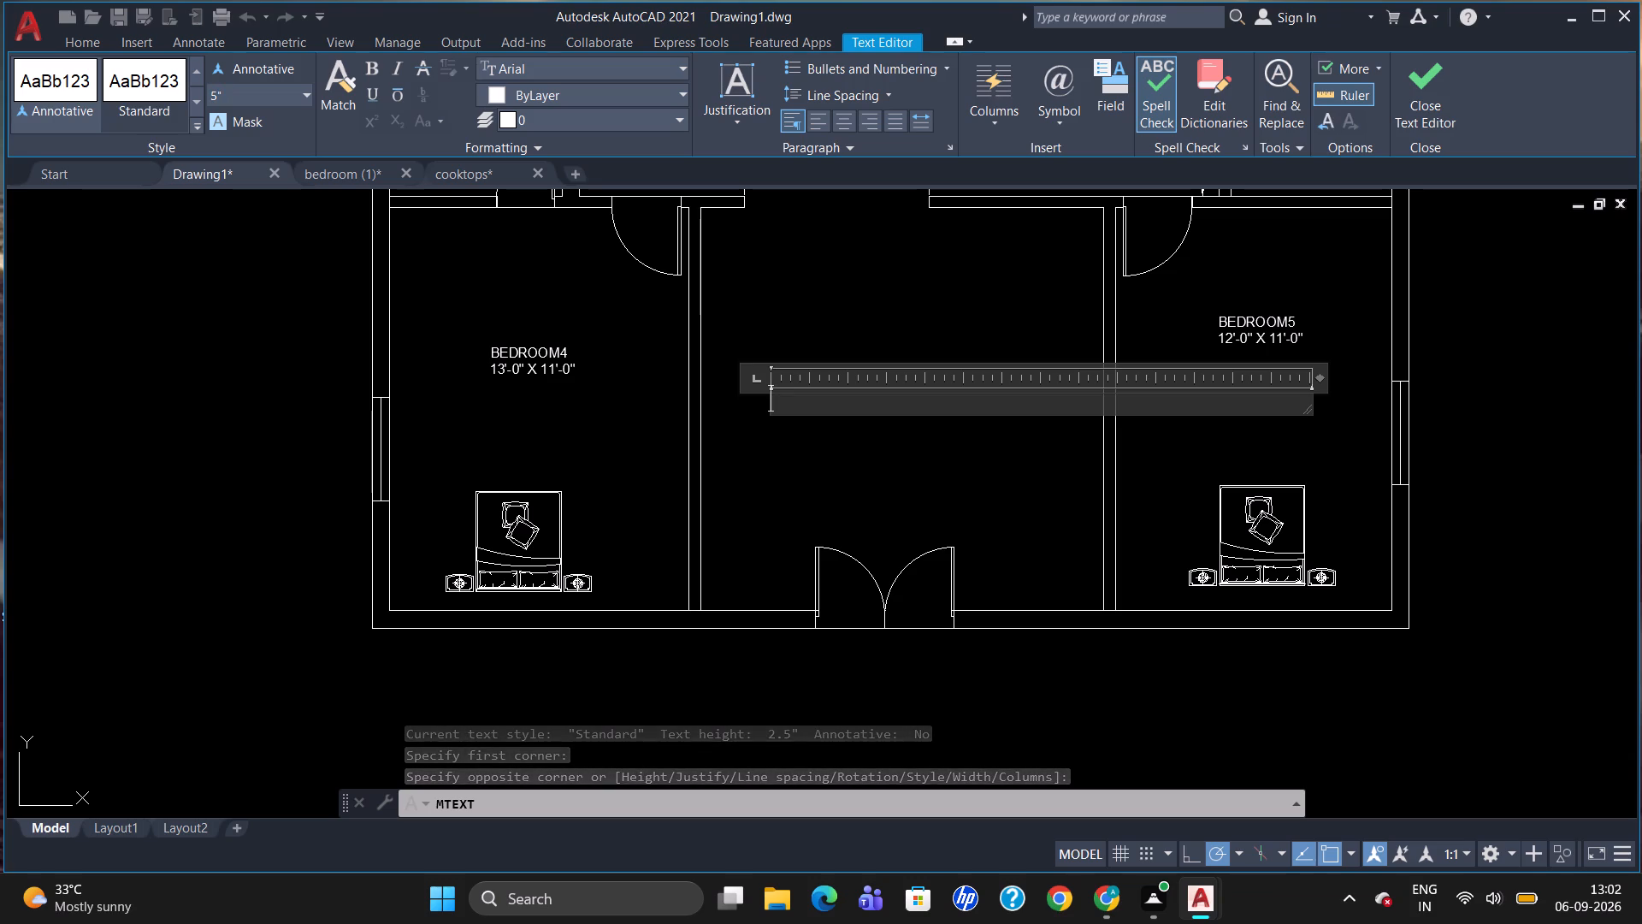
type("DRA")
type("WING AREA")
key("Return")
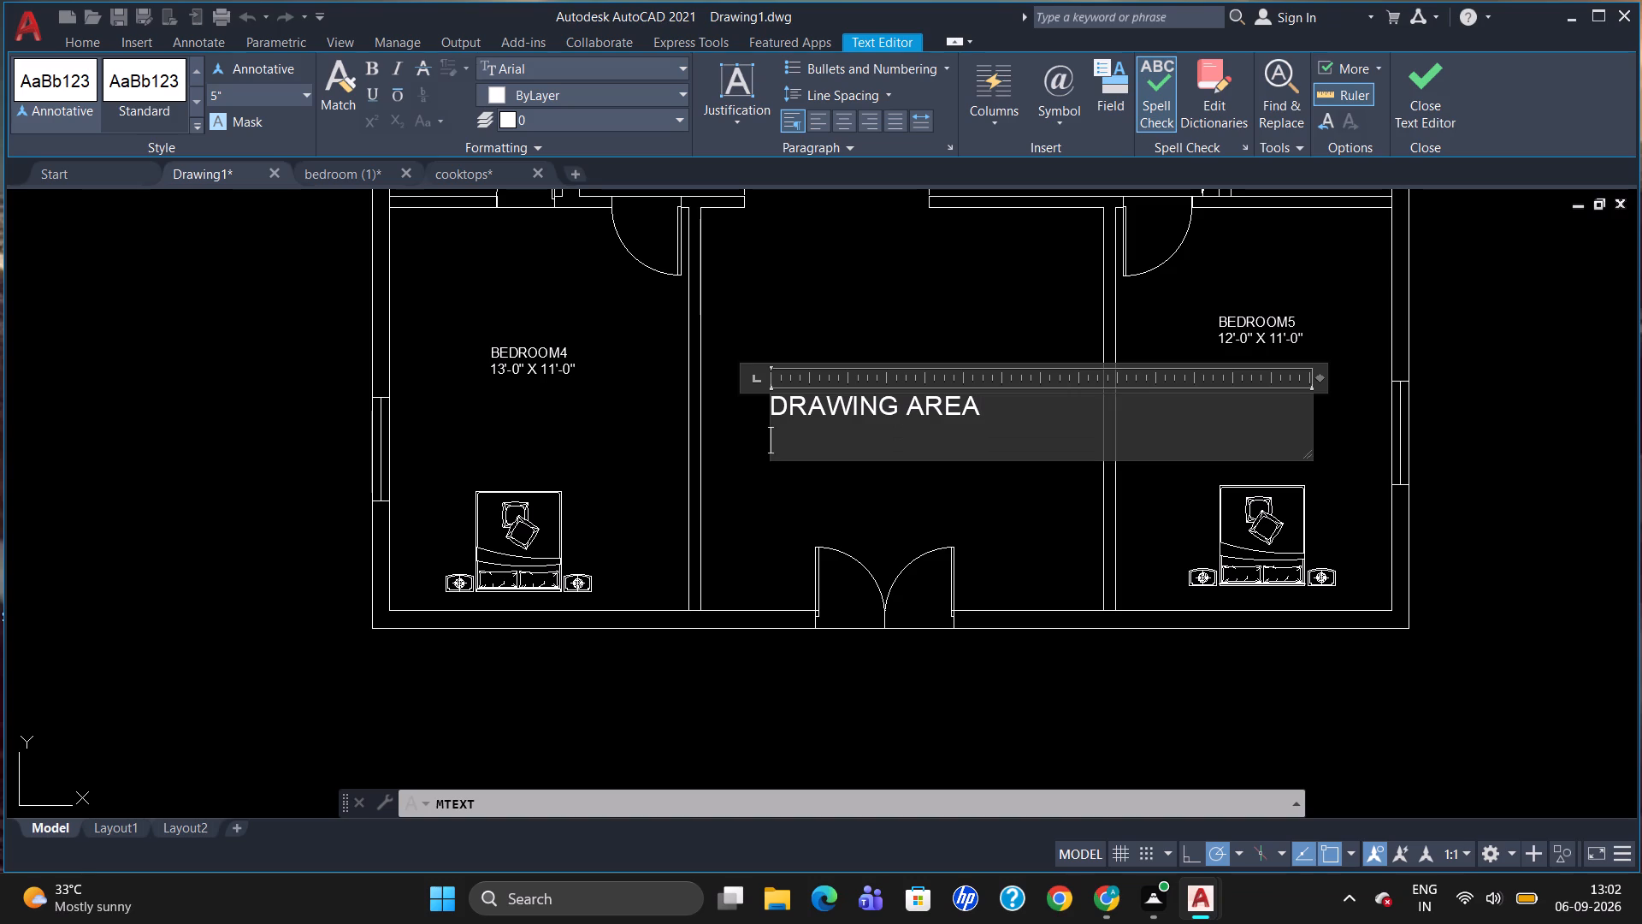
type("12'-6\" X")
key("space")
type("11'-0\"")
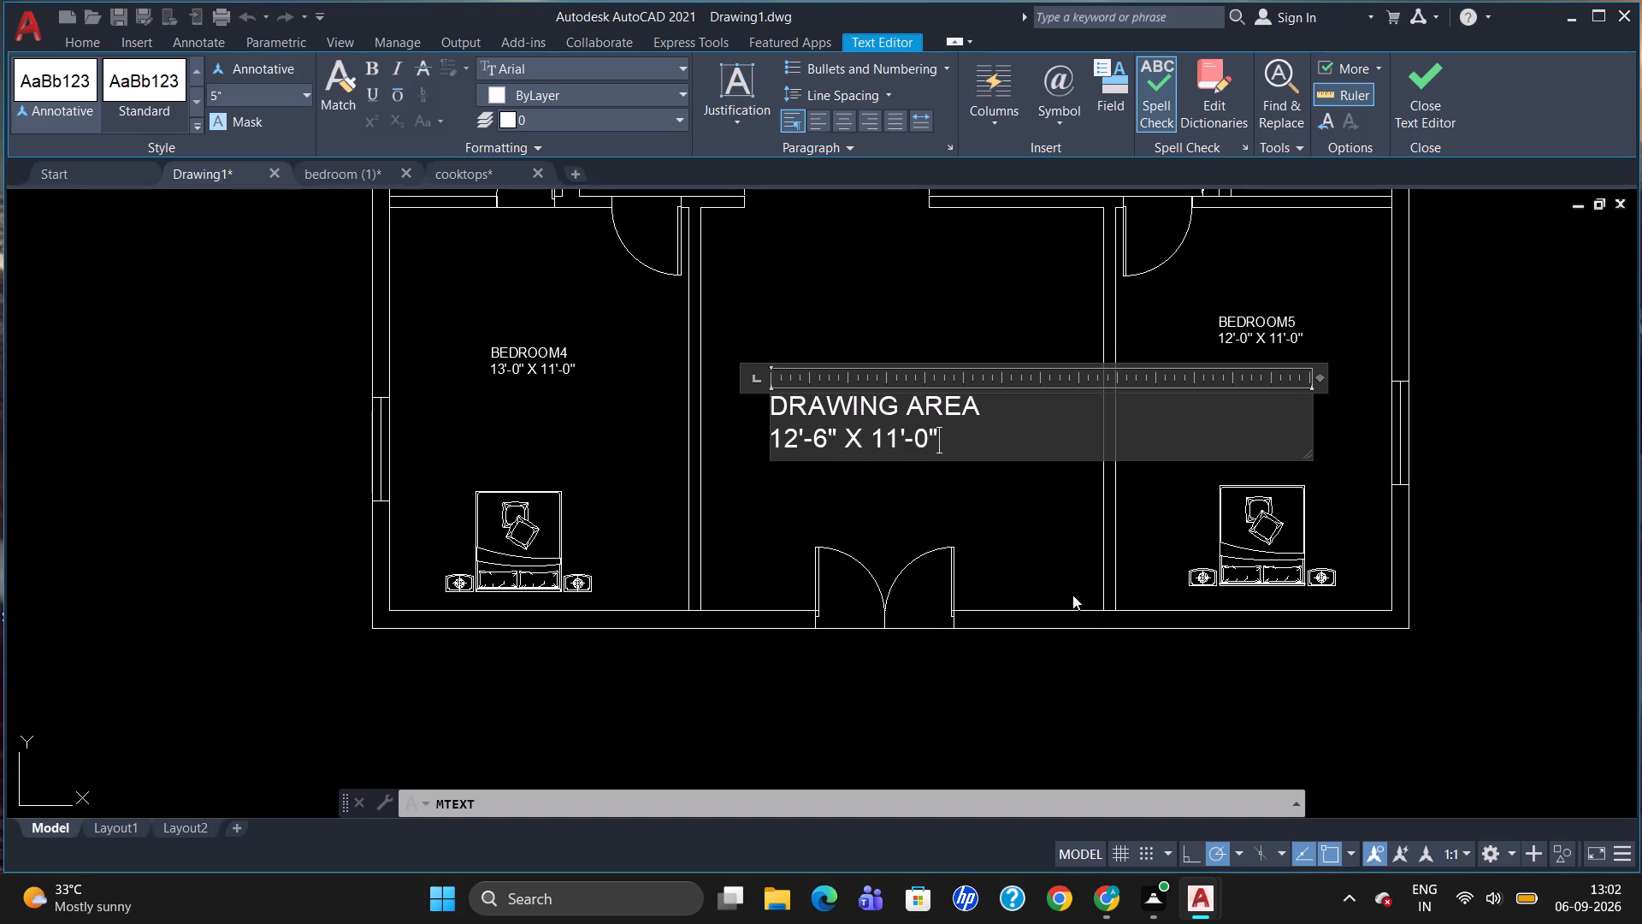
left_click(1017, 504)
Move the DRAWING AREA label east so it sits centrally in its room above the double entrance door.
left_click(838, 400)
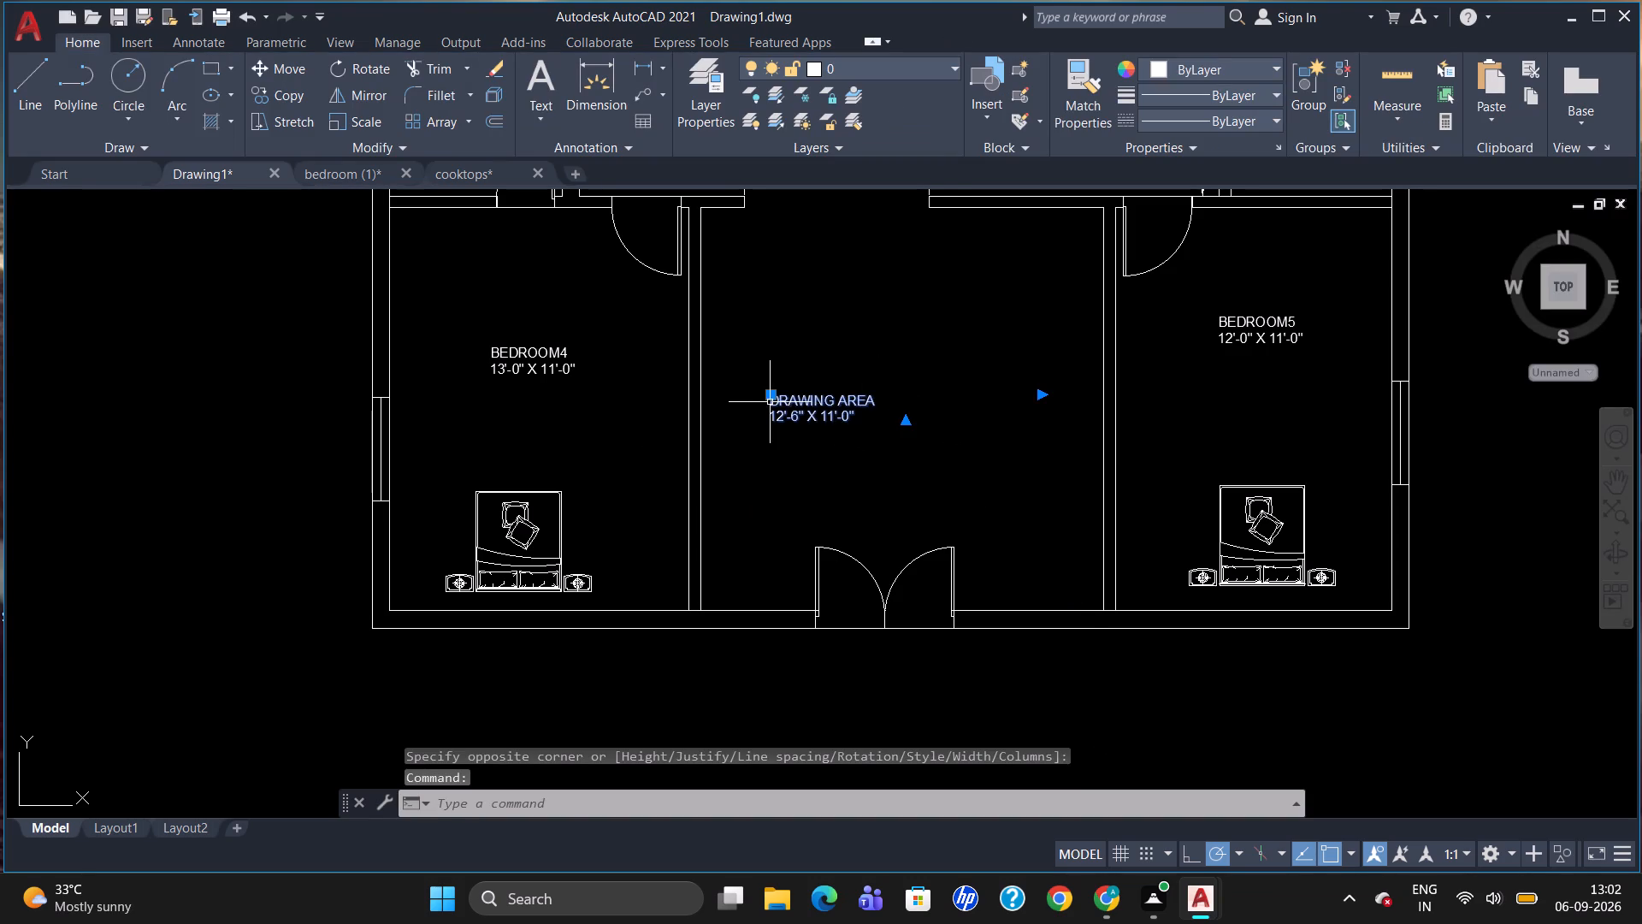
left_click(770, 394)
left_click(835, 406)
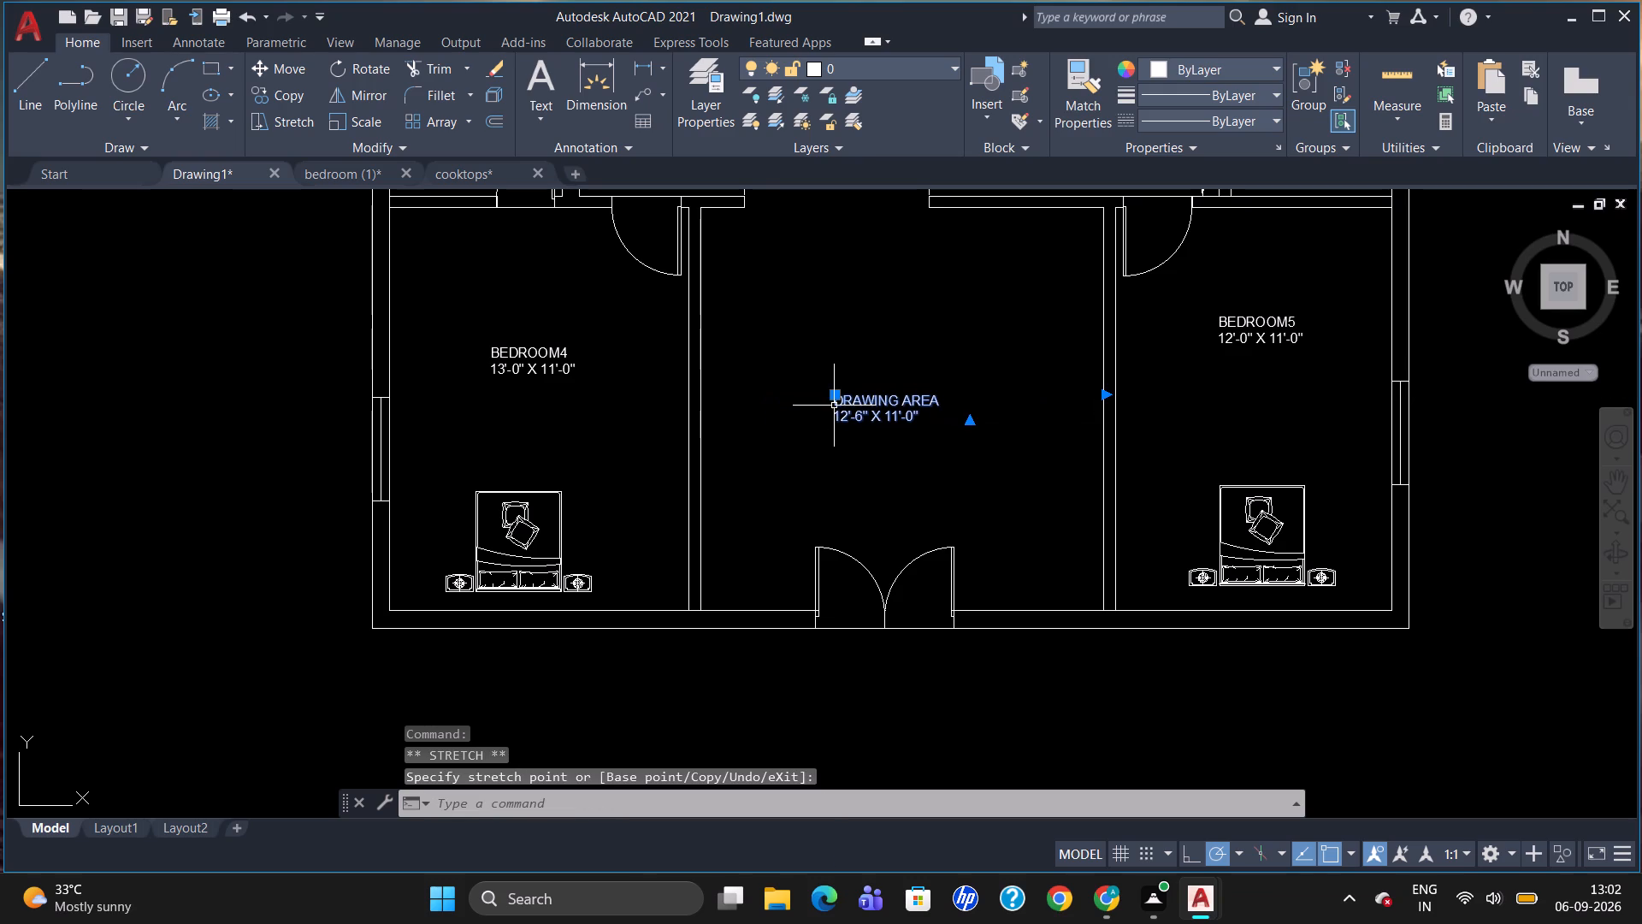
key("Escape")
Add a 5" high multiline label reading "HALL" and "22'-7" X 11'-11"" in the open space between the staircase and kitchen.
scroll(1072, 420, "down", 1)
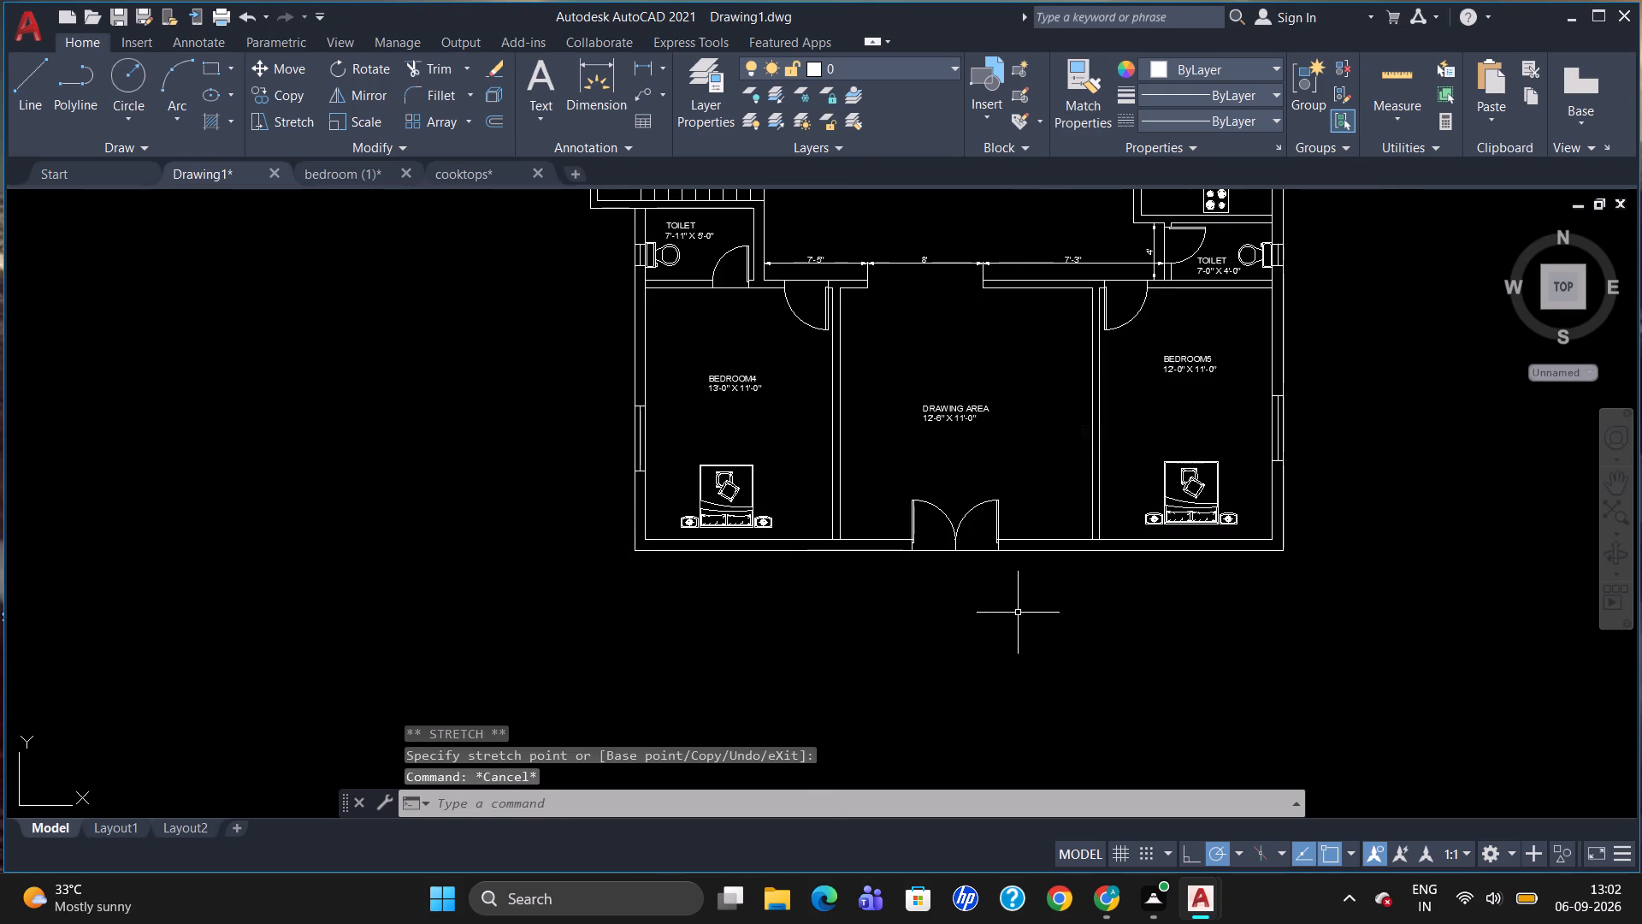
scroll(1058, 508, "down", 1)
scroll(960, 455, "up", 2)
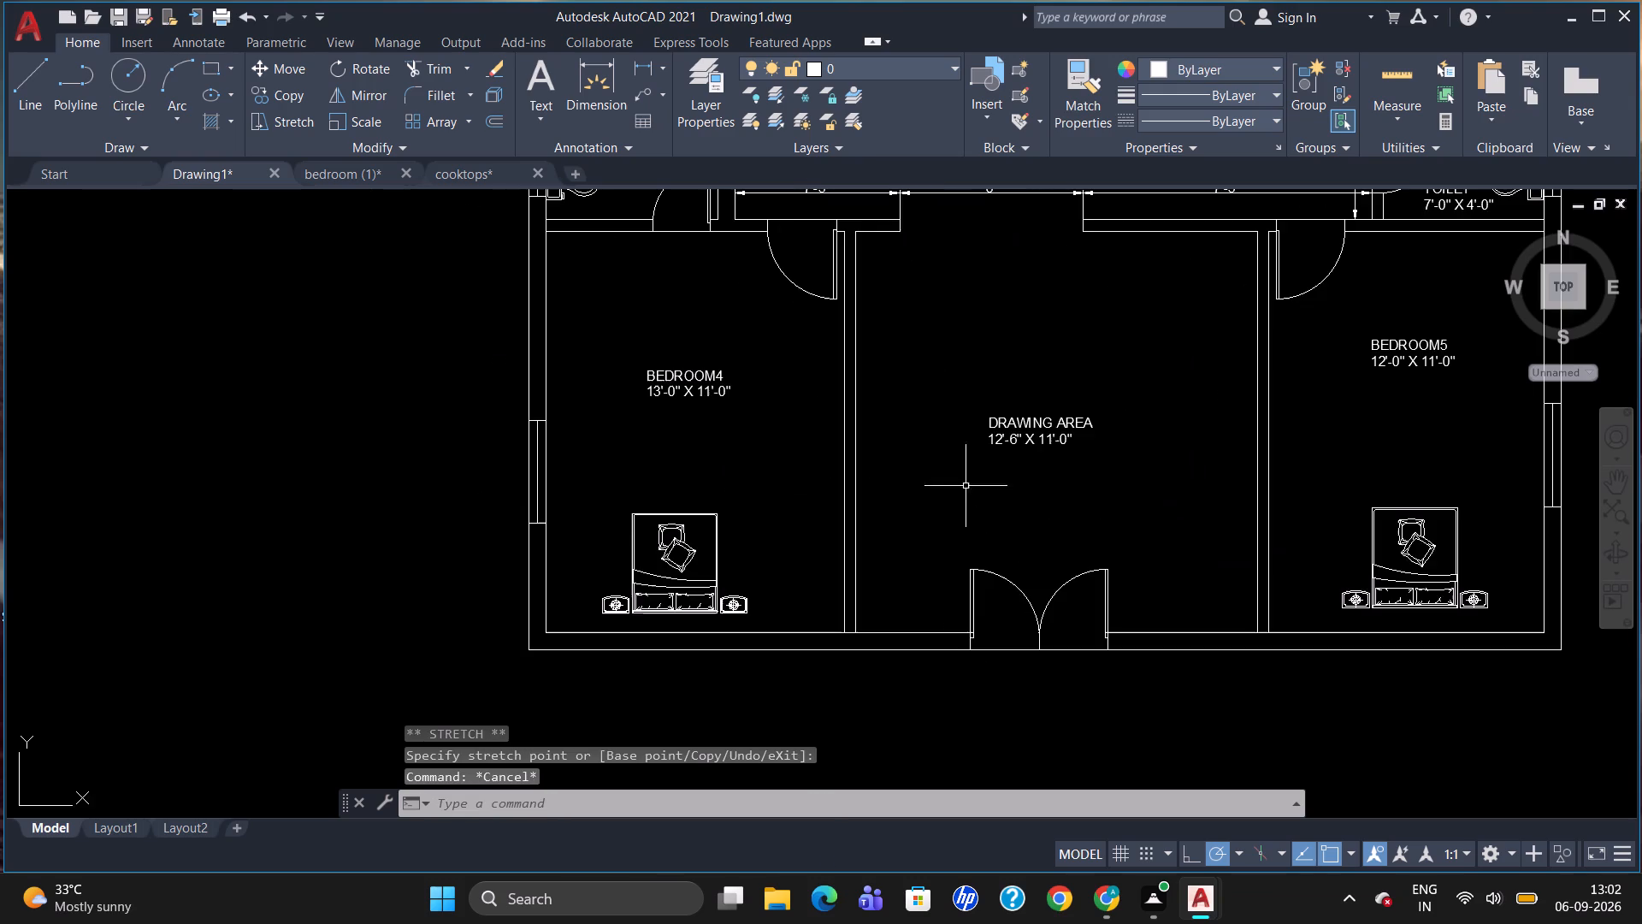
scroll(1009, 617, "down", 2)
scroll(1019, 415, "up", 1)
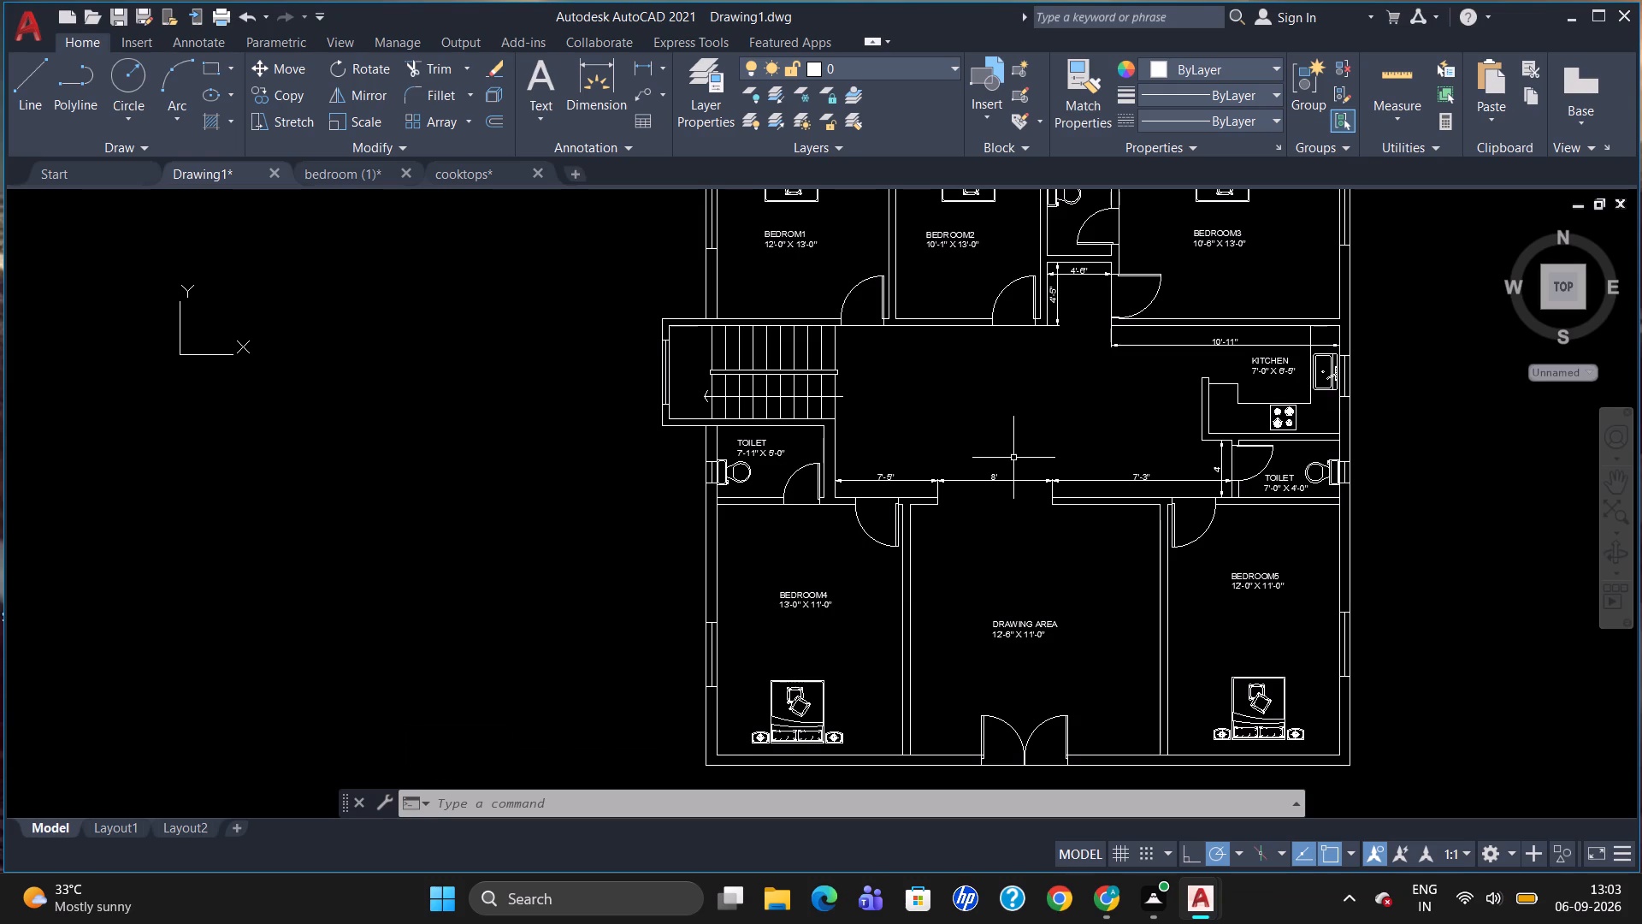
key("t")
key("Return")
left_click_drag(960, 394, 969, 426)
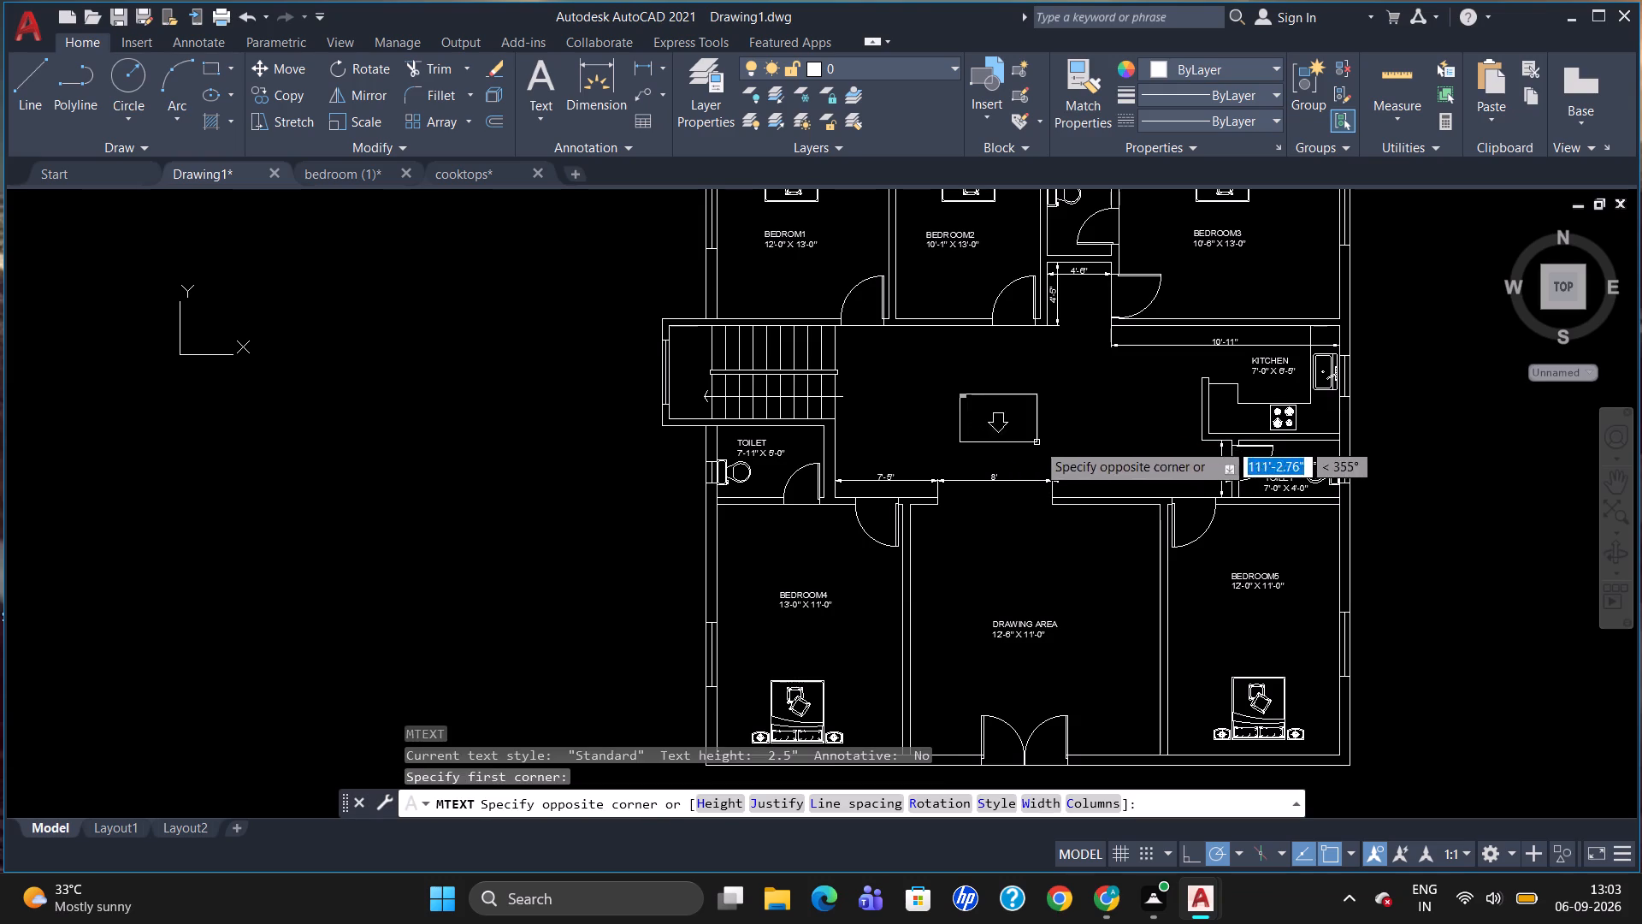
left_click(1084, 443)
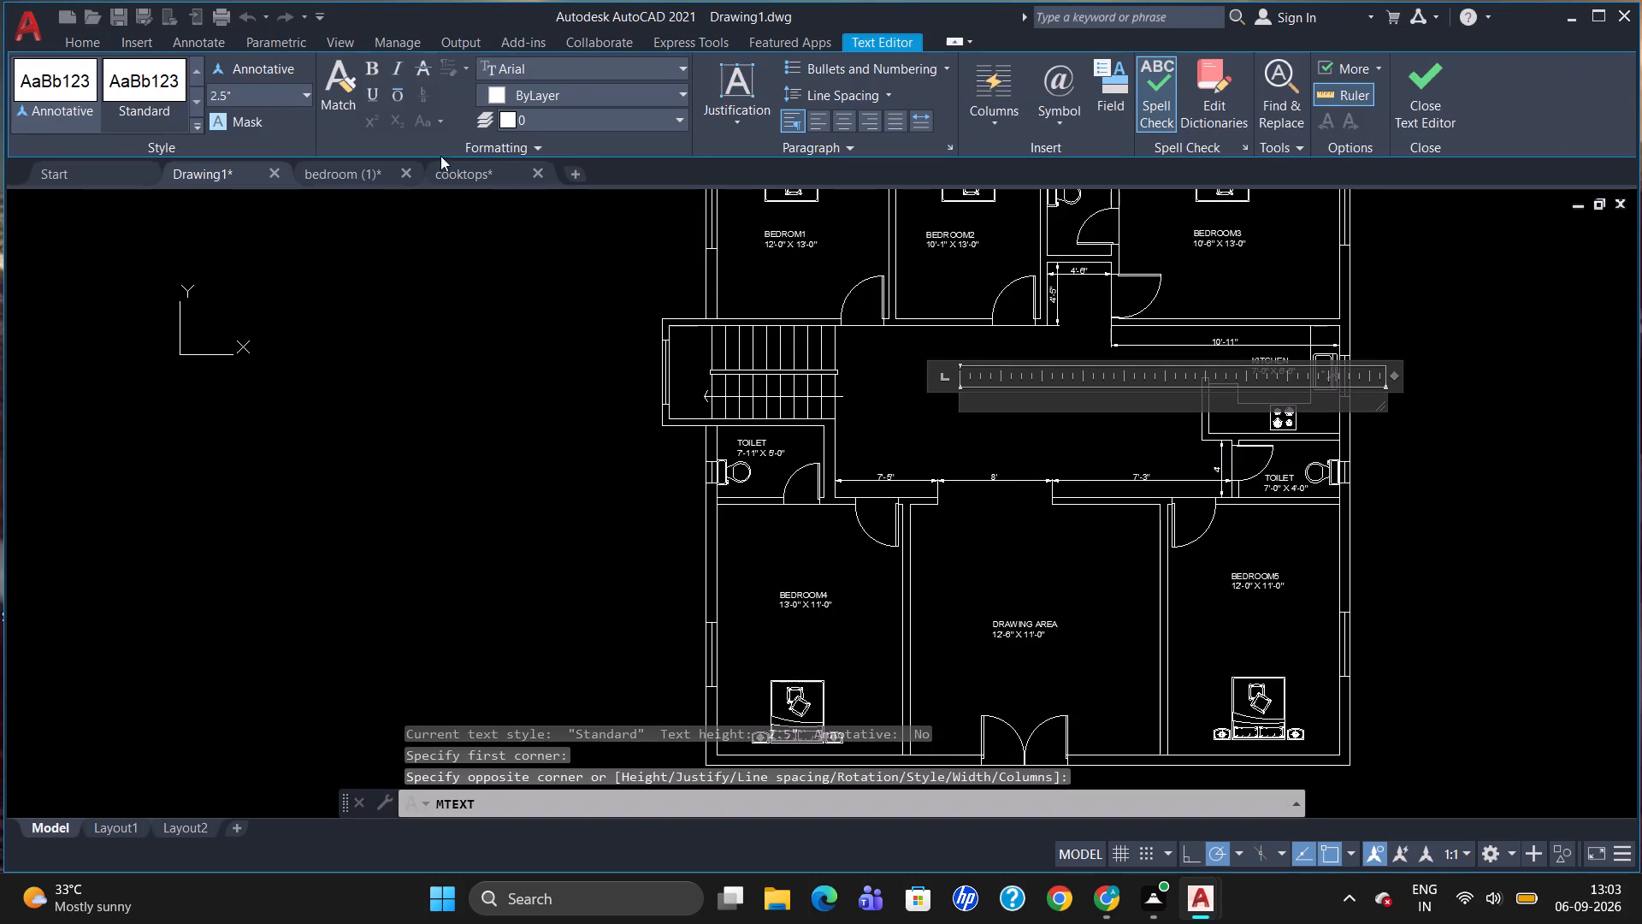
left_click(263, 101)
key("BackSpace")
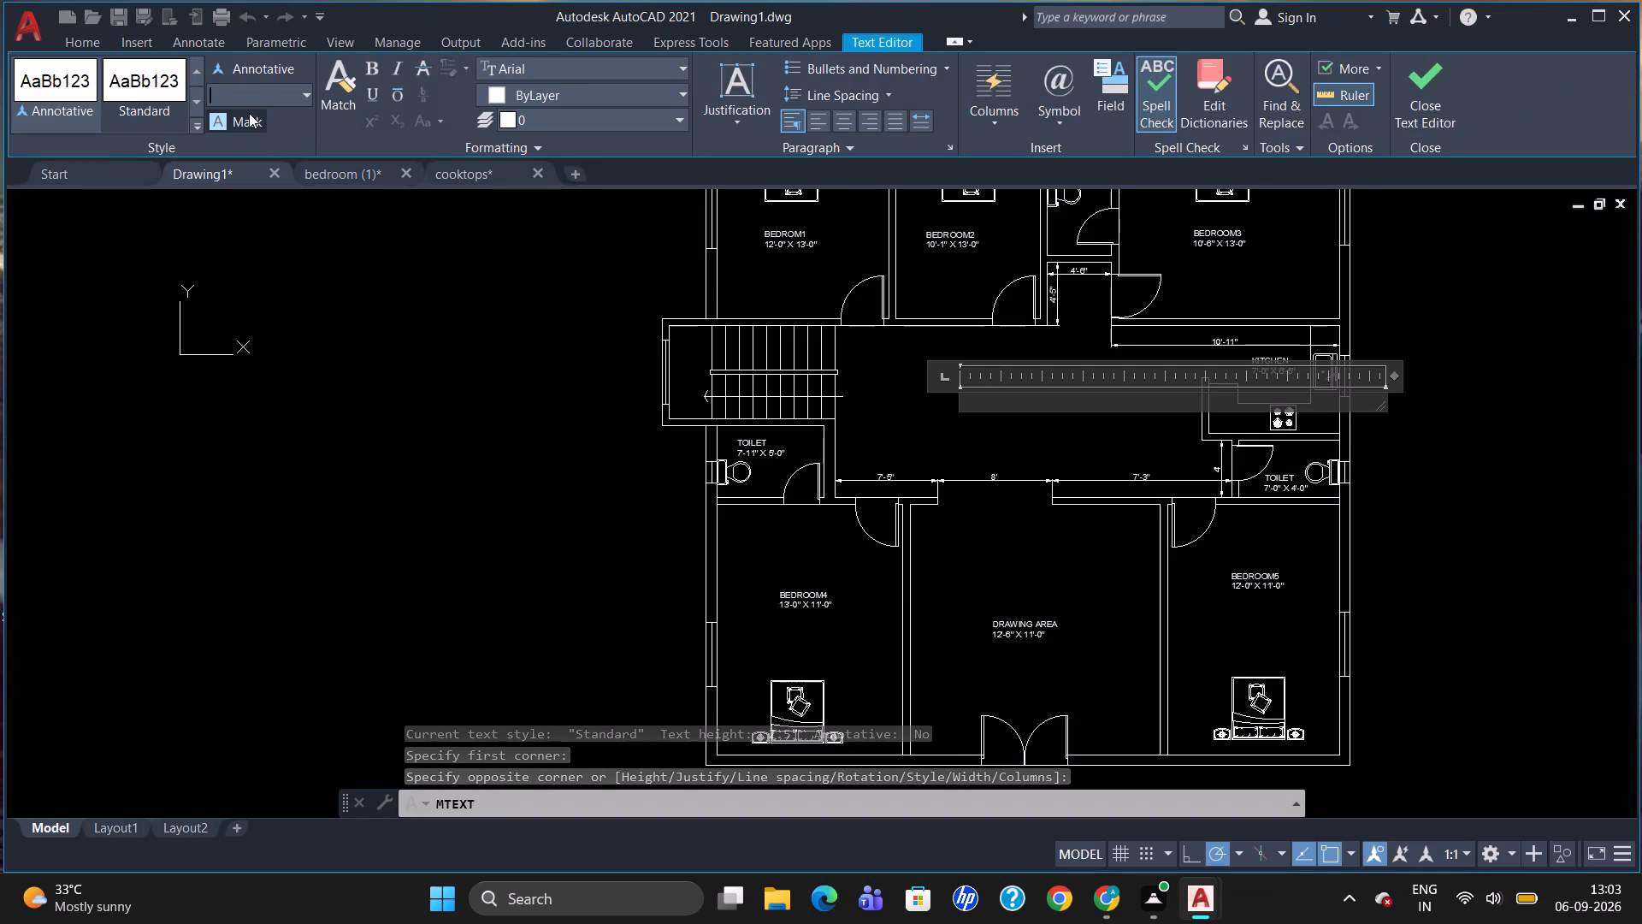
key("5")
key("Return")
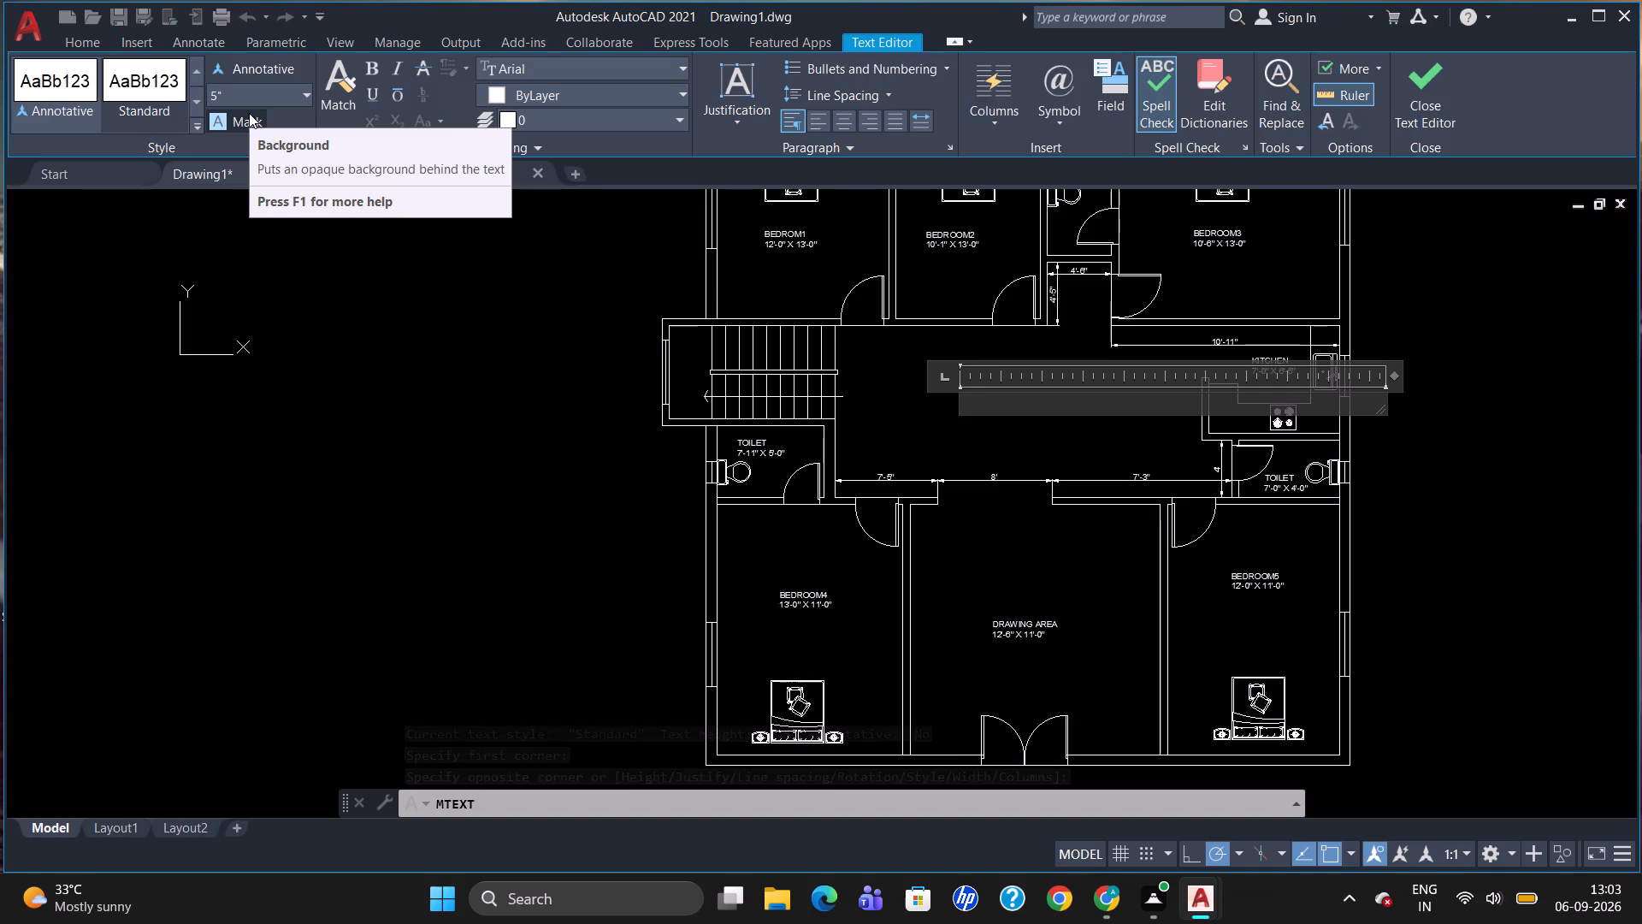
type("HA")
type("LL")
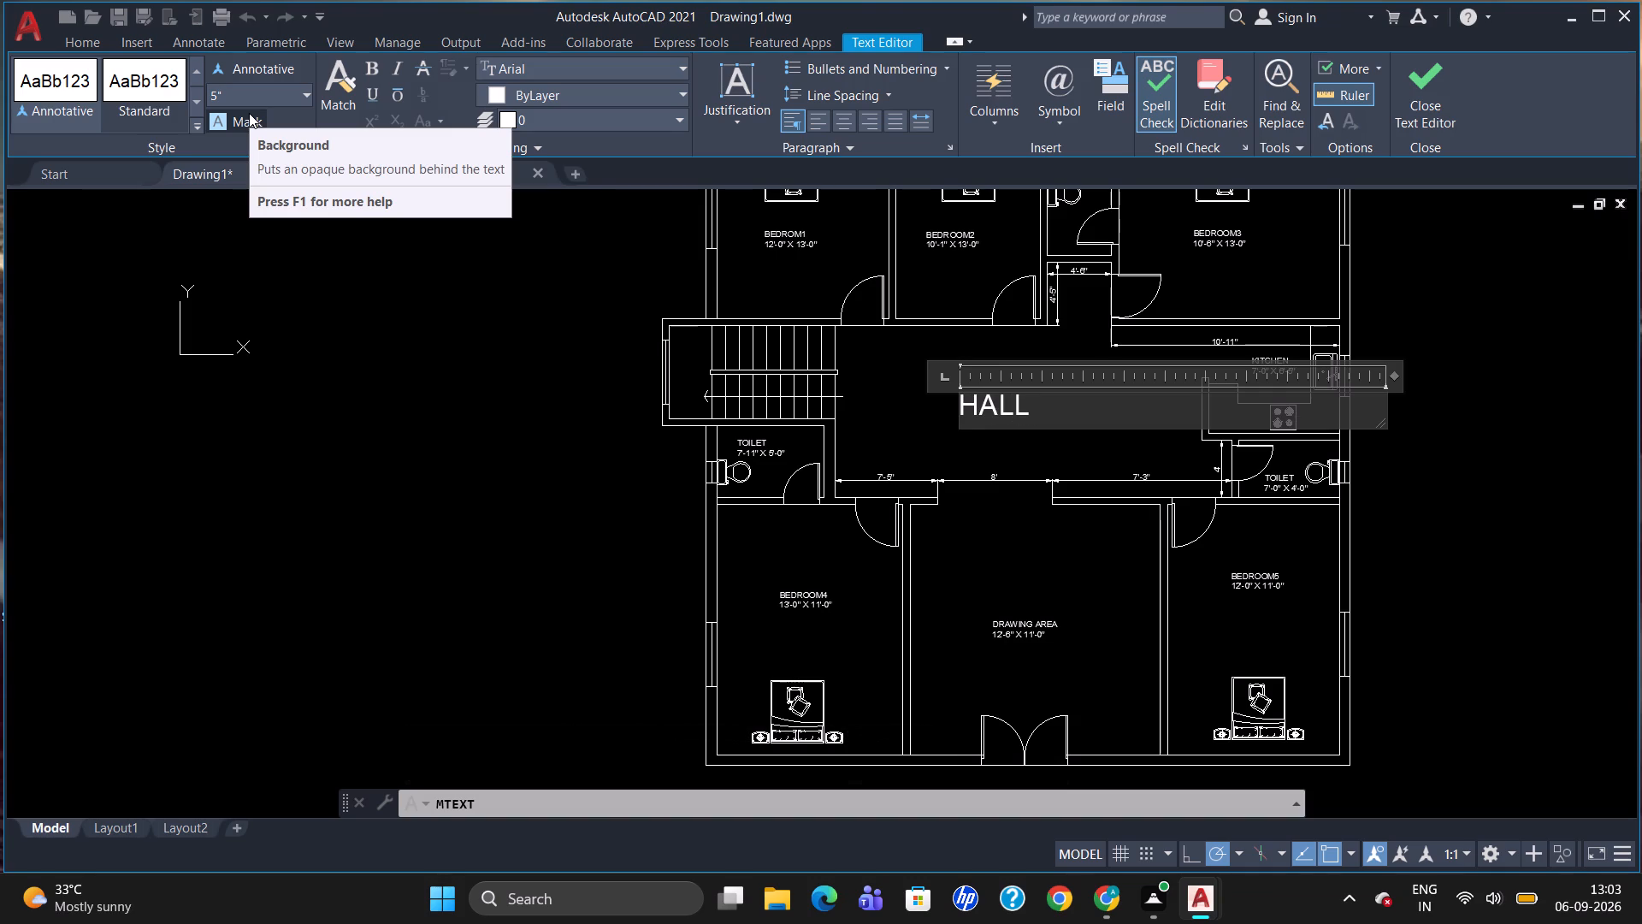
key("Return")
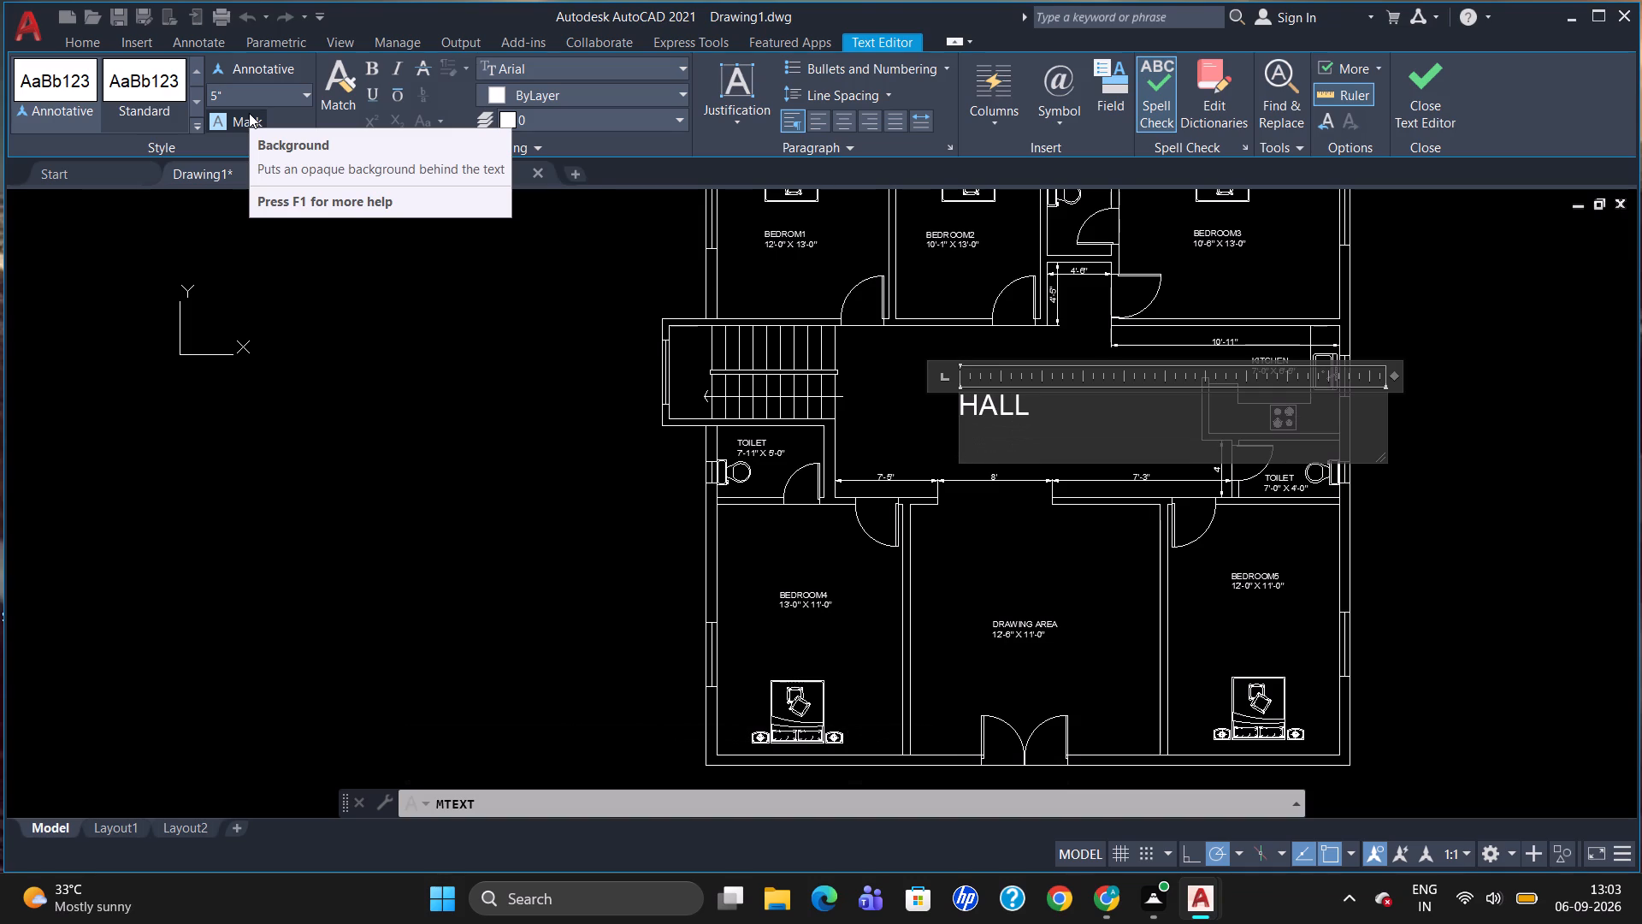
type("22'-")
type("7\" X")
key("space")
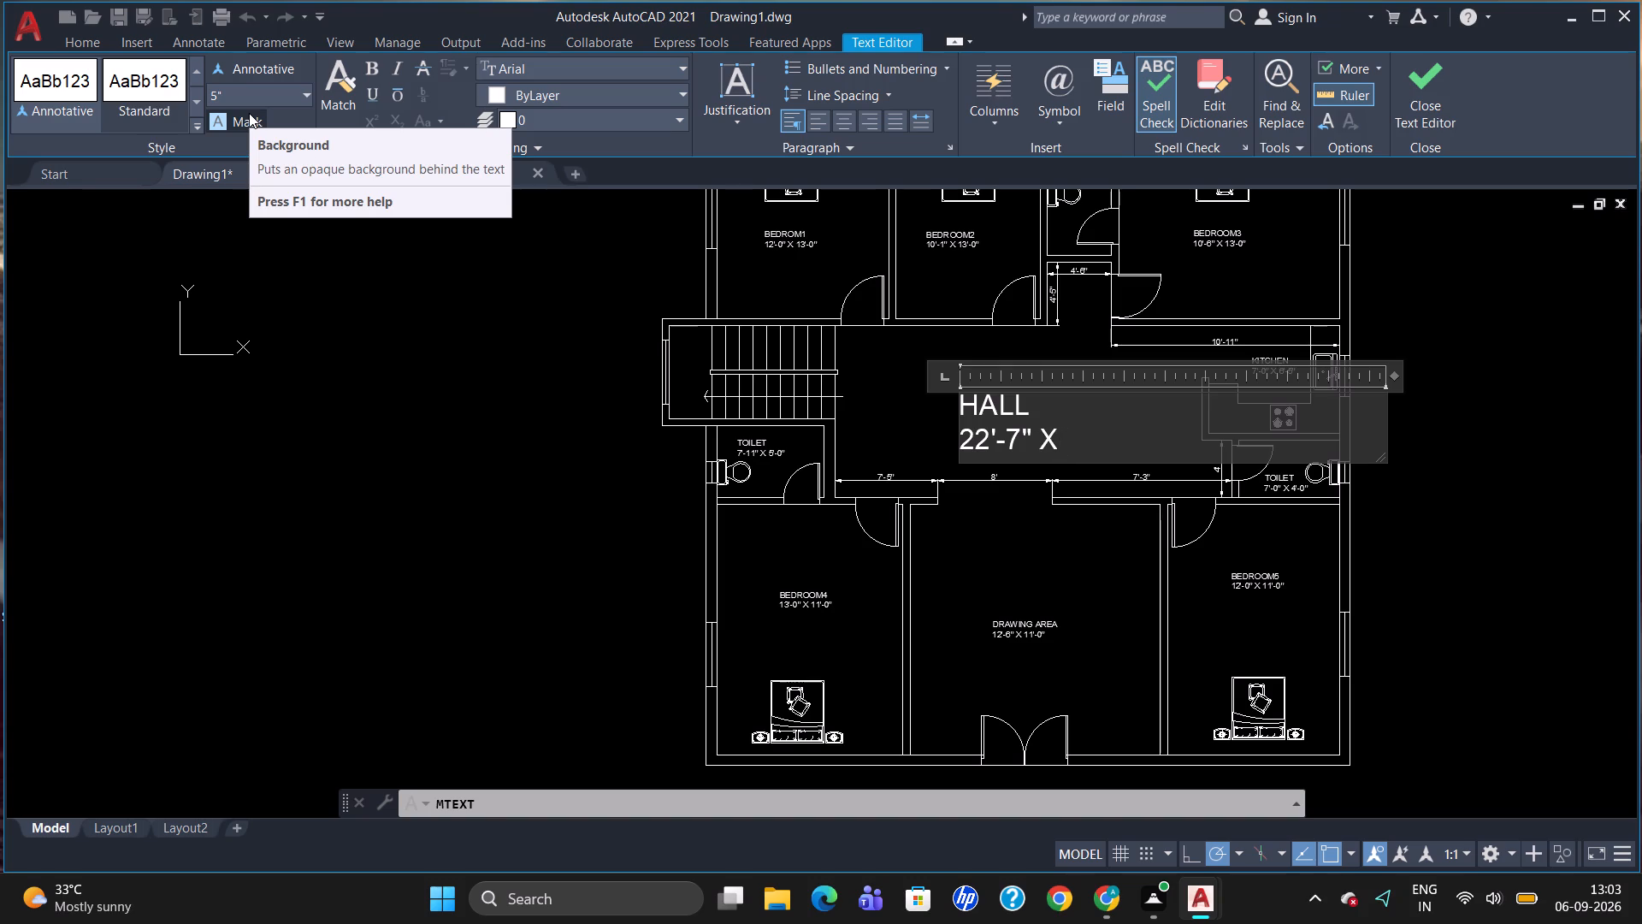
type("11'-11\"")
left_click(826, 377)
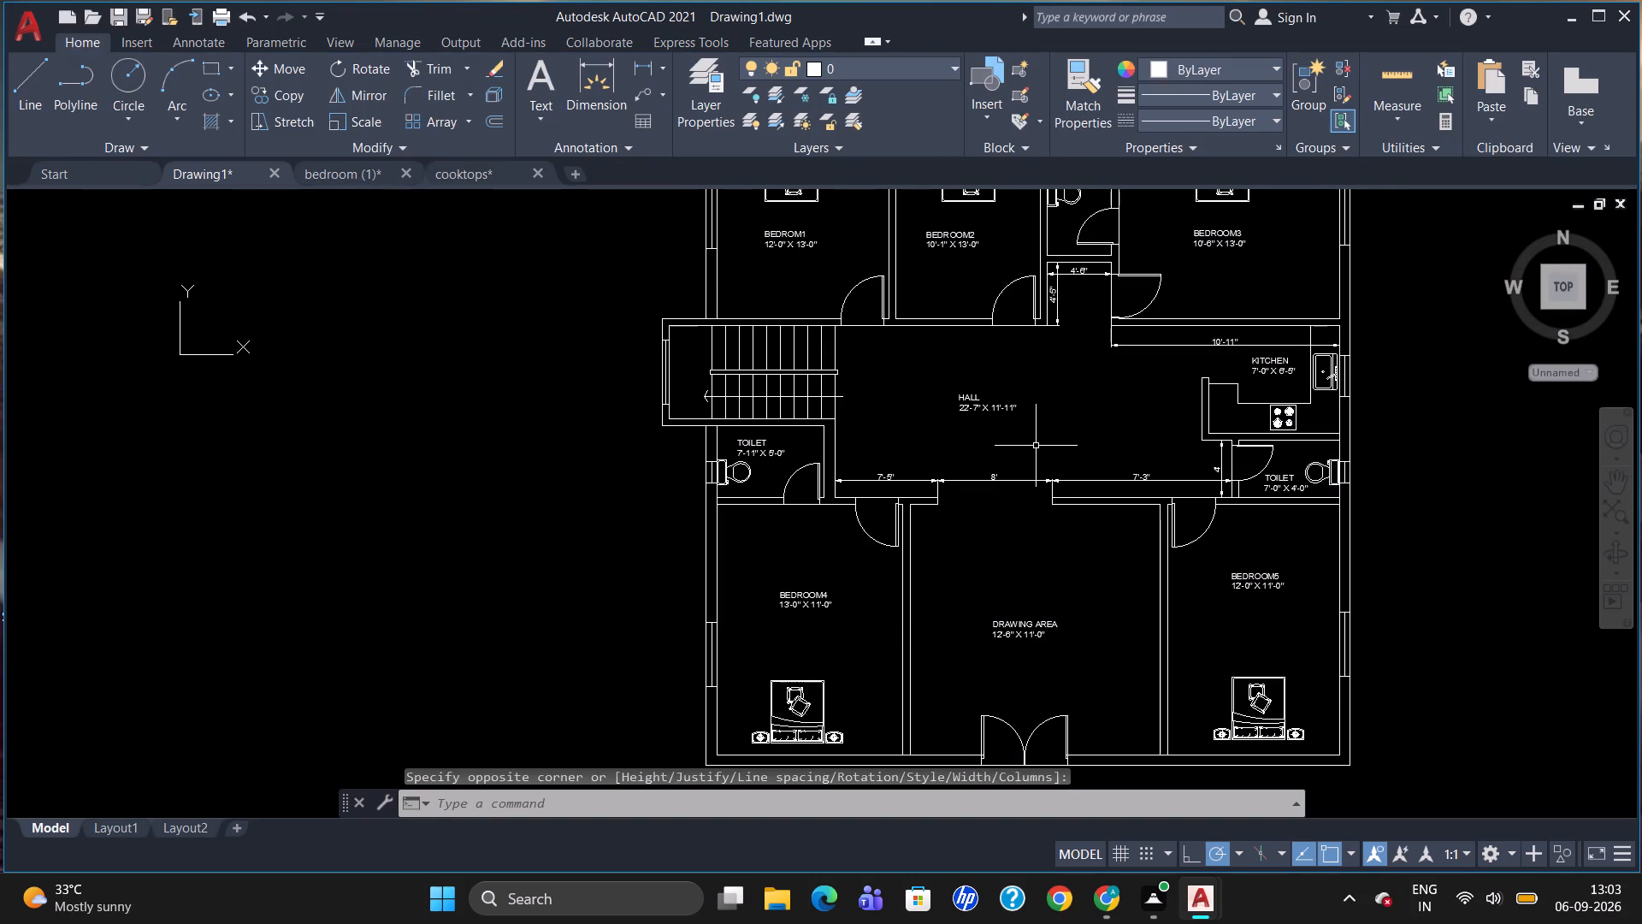
key("Escape")
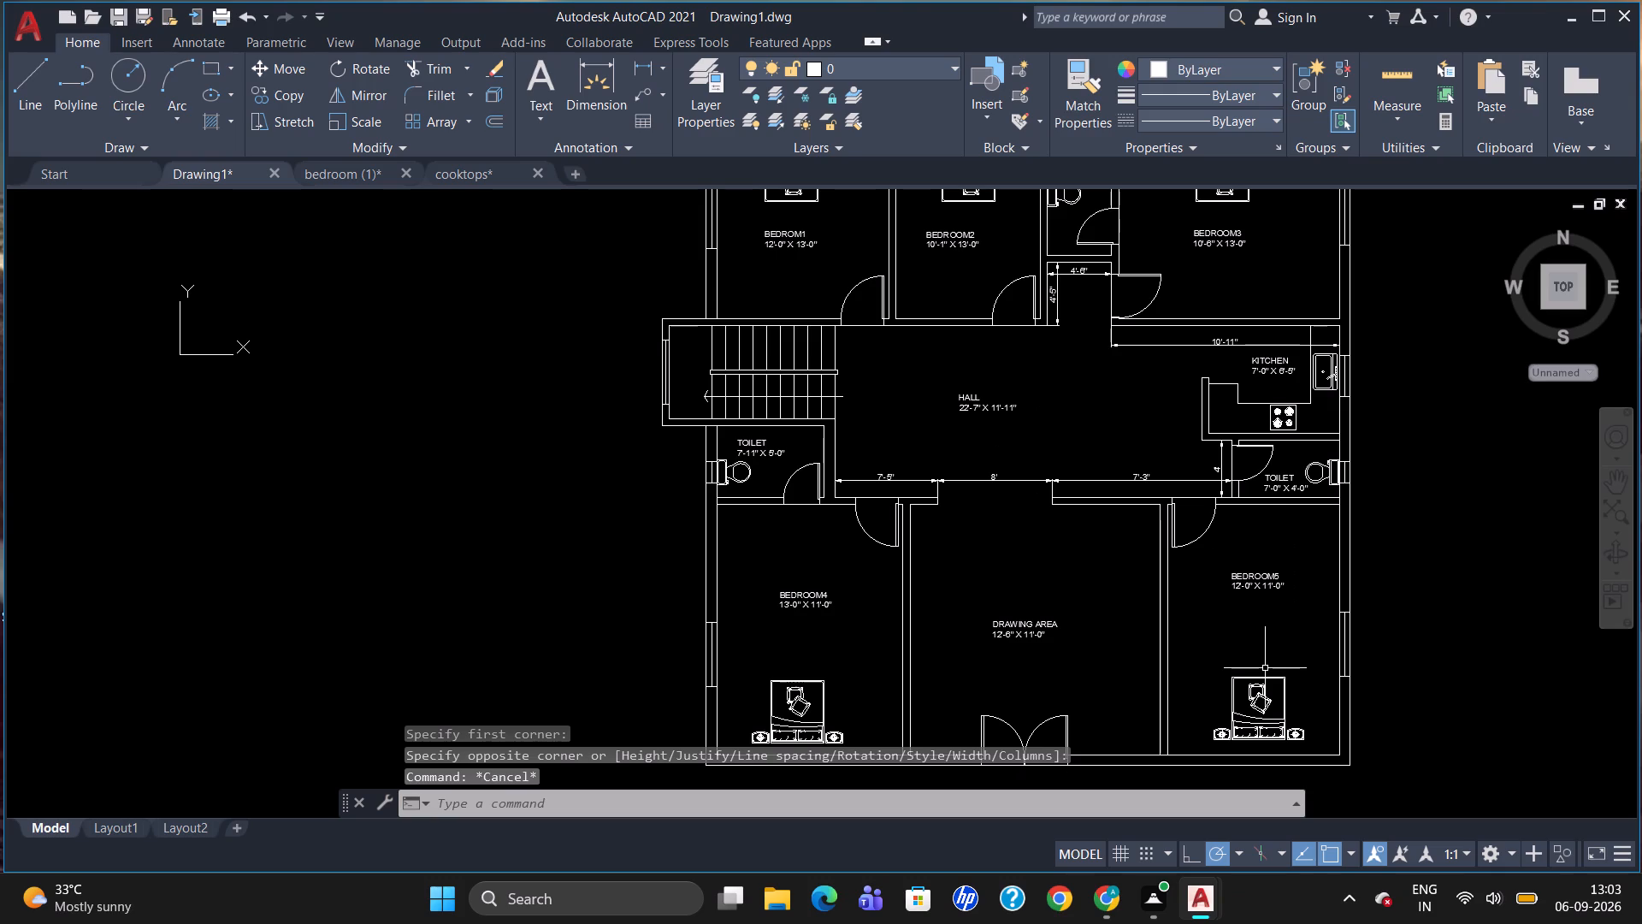
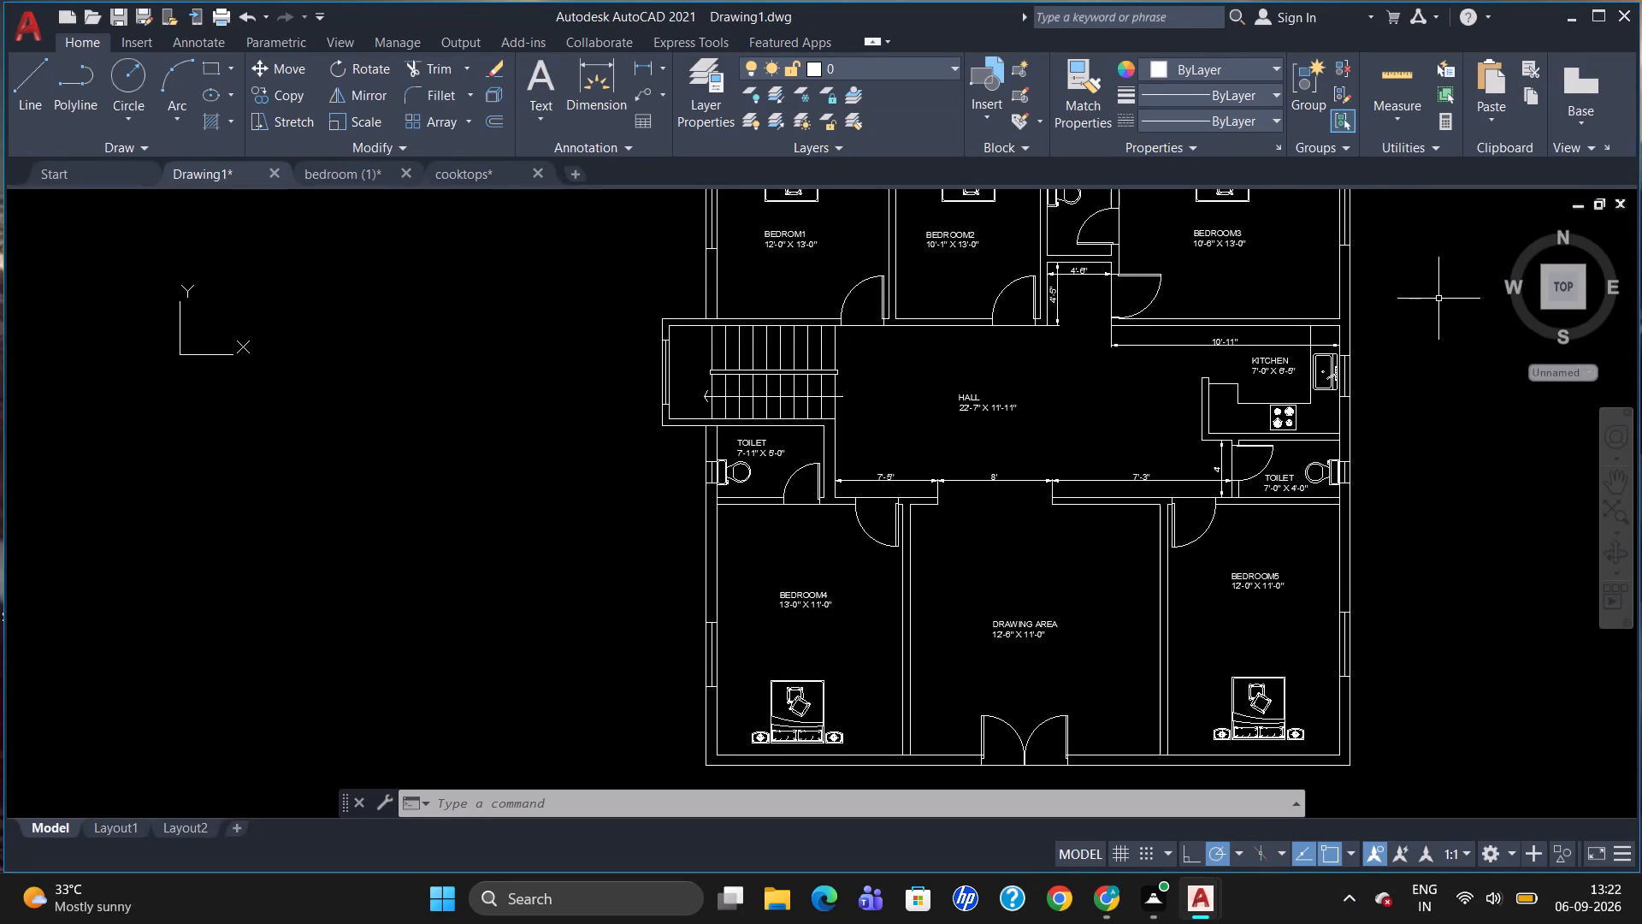
Add a horizontal linear dimension along the hall's north wall, from the staircase edge to the Bedroom2 east wall near the passage.
scroll(1074, 560, "up", 2)
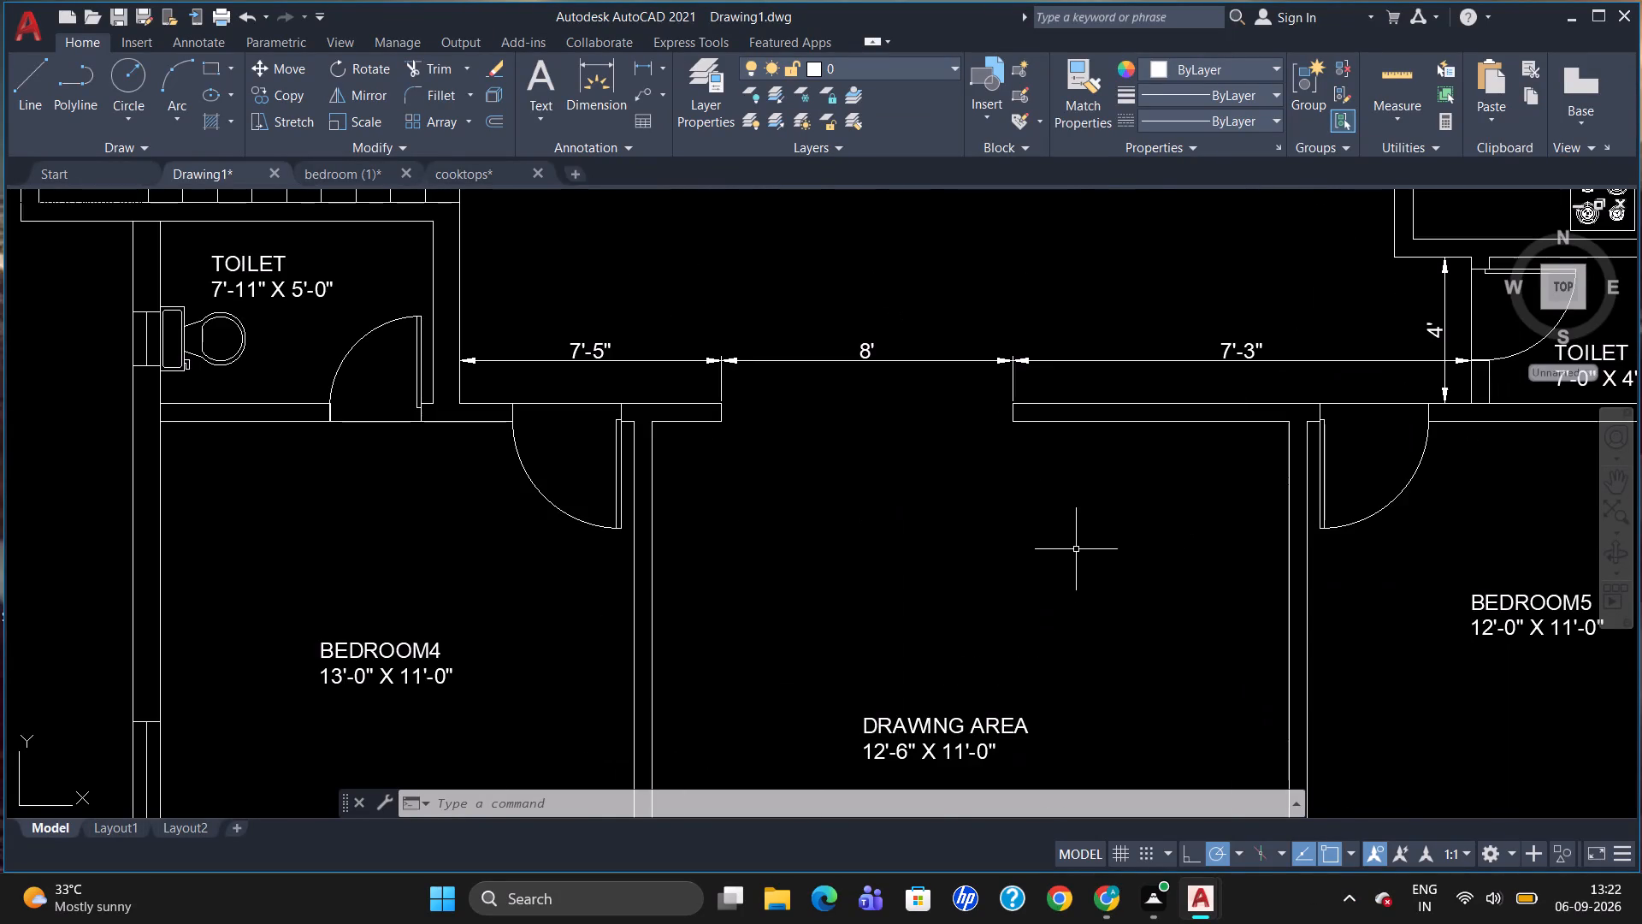
scroll(1081, 455, "down", 2)
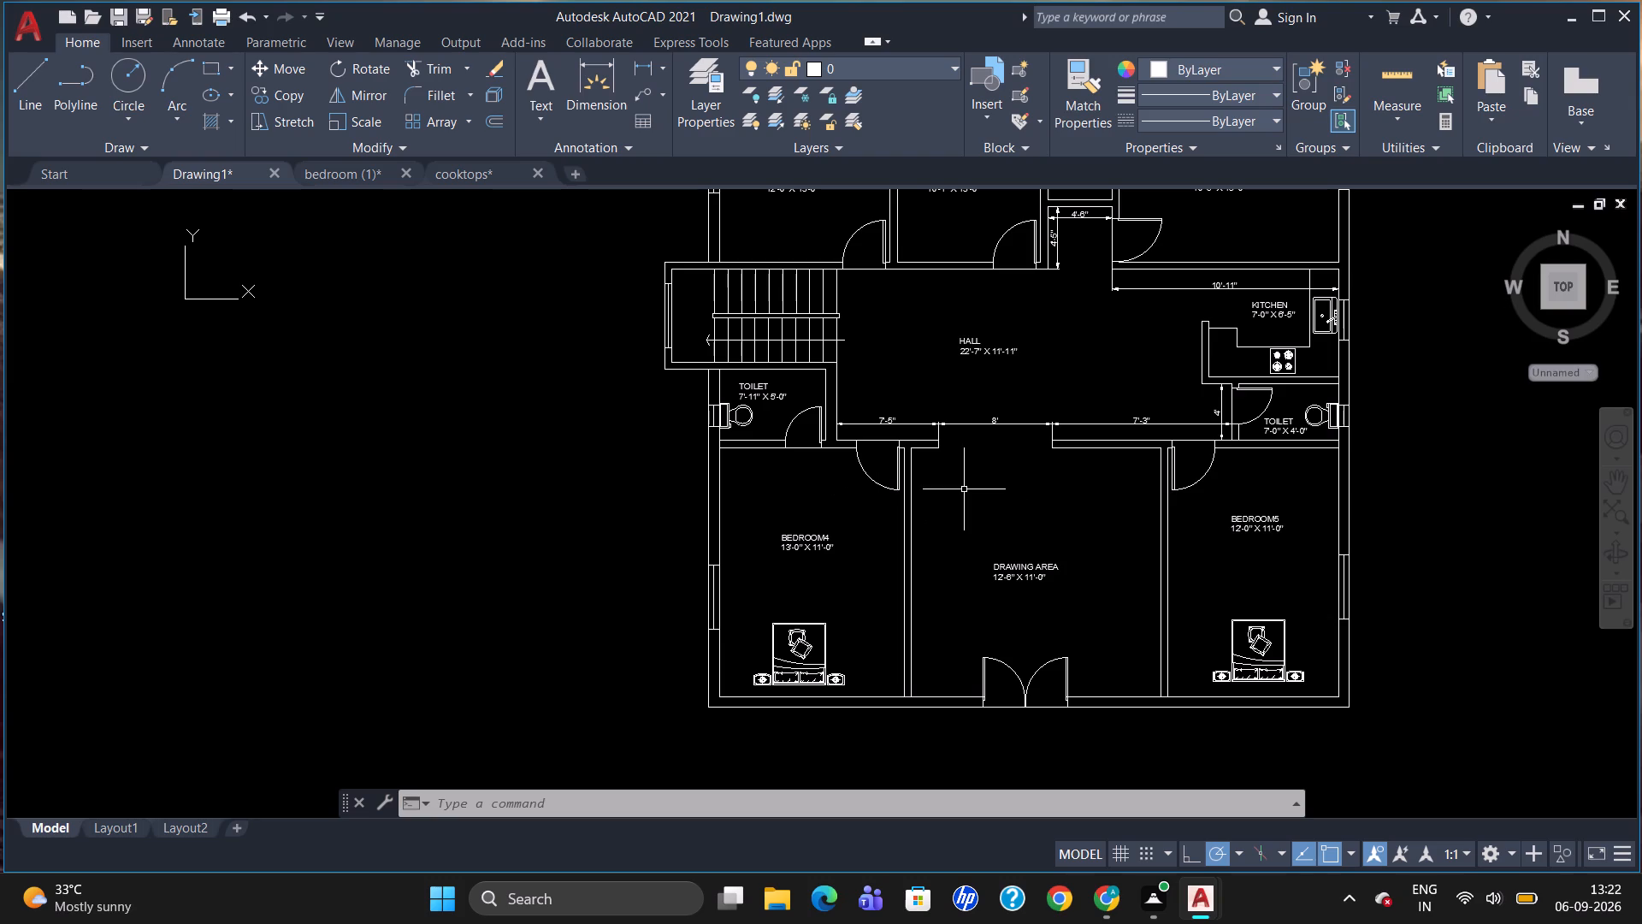
scroll(969, 272, "up", 2)
scroll(983, 462, "down", 2)
scroll(888, 323, "up", 1)
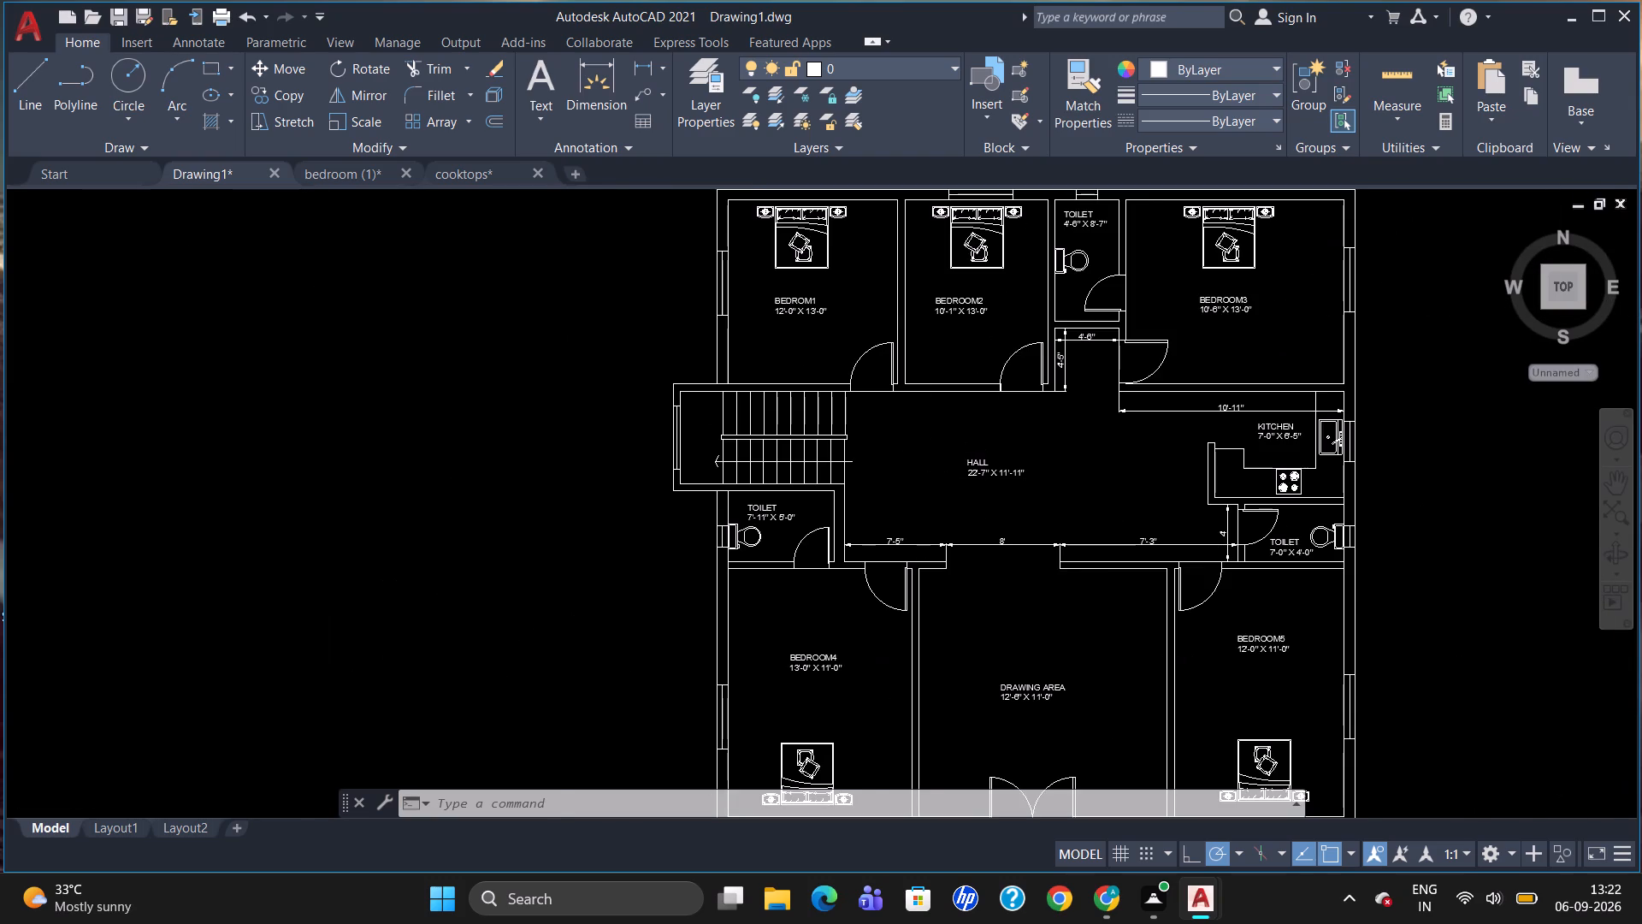
type("DLI")
key("Return")
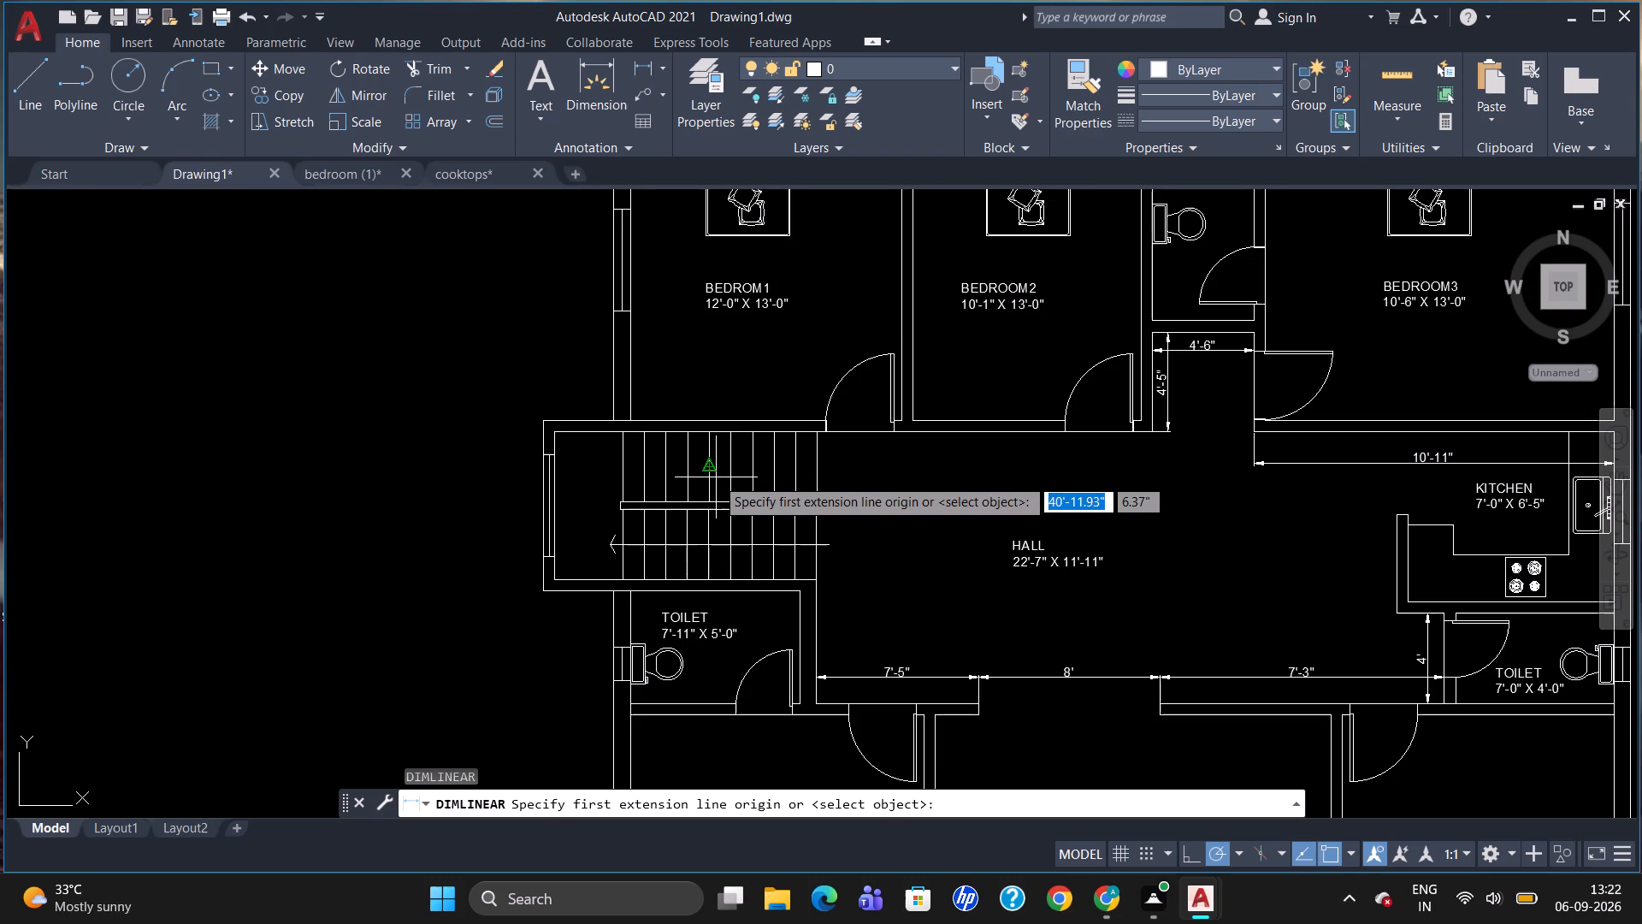
left_click(818, 440)
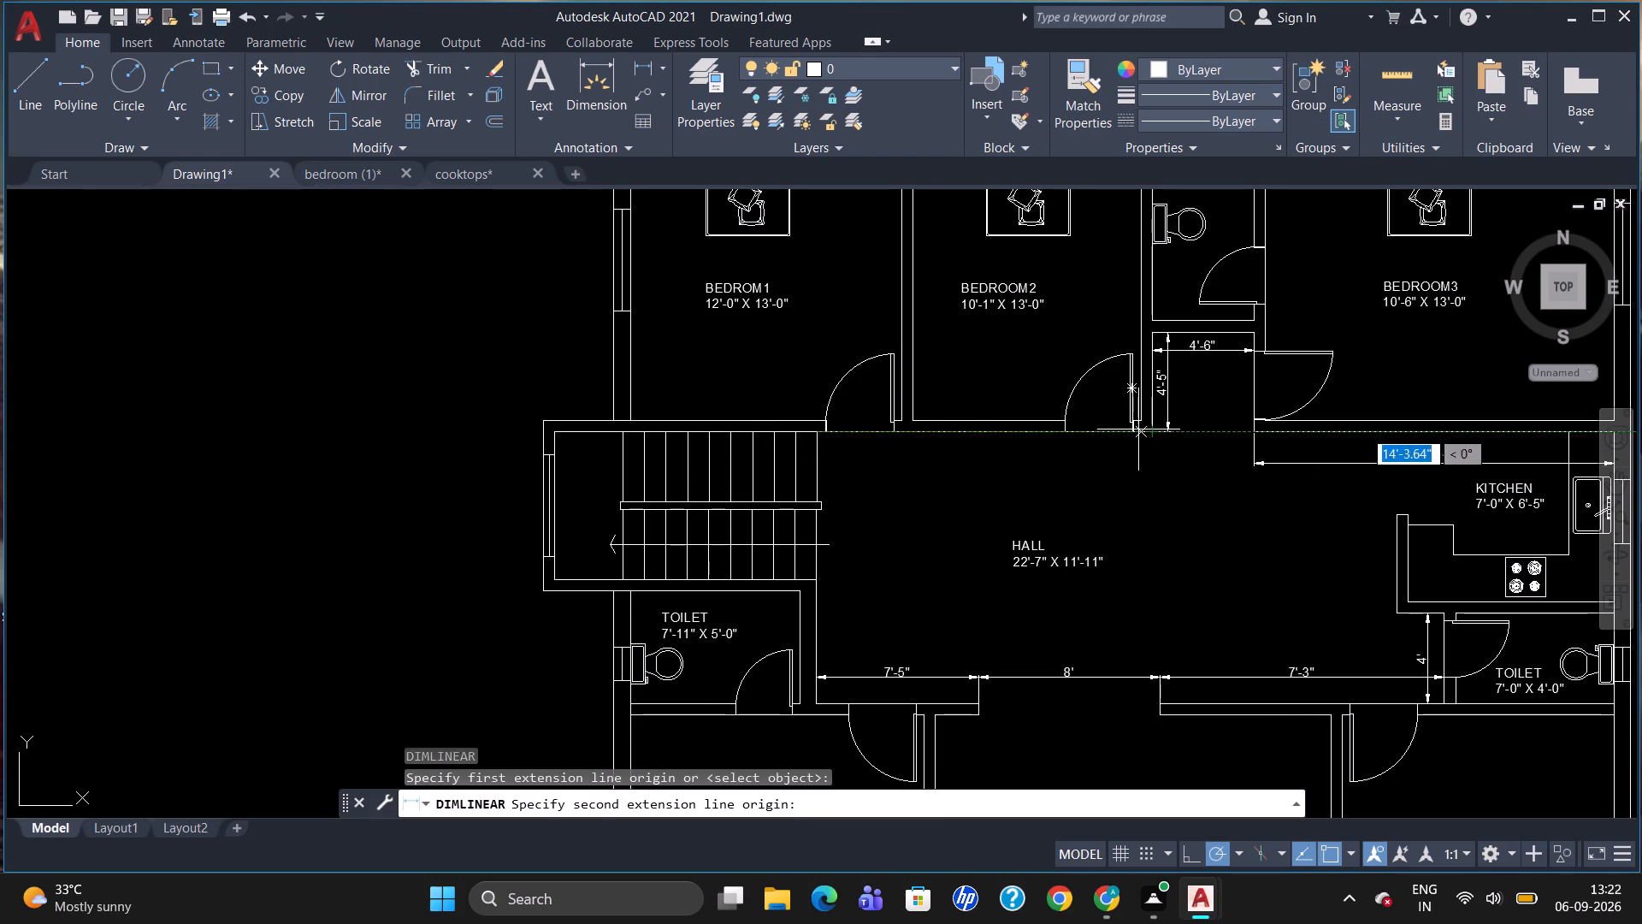
left_click(1145, 421)
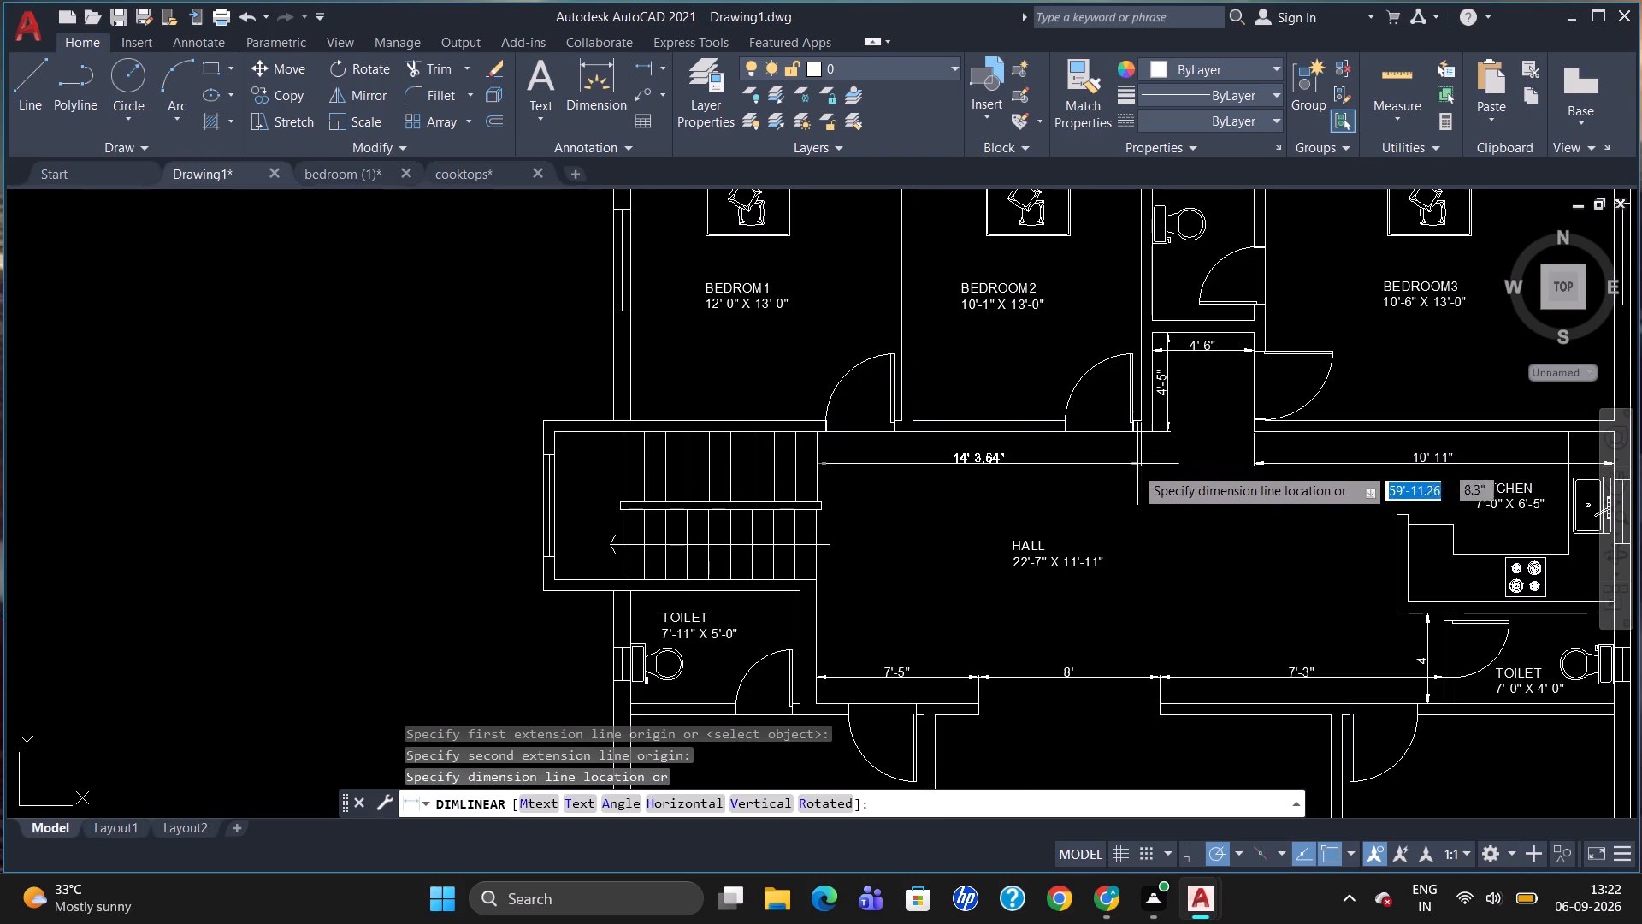
left_click(1133, 457)
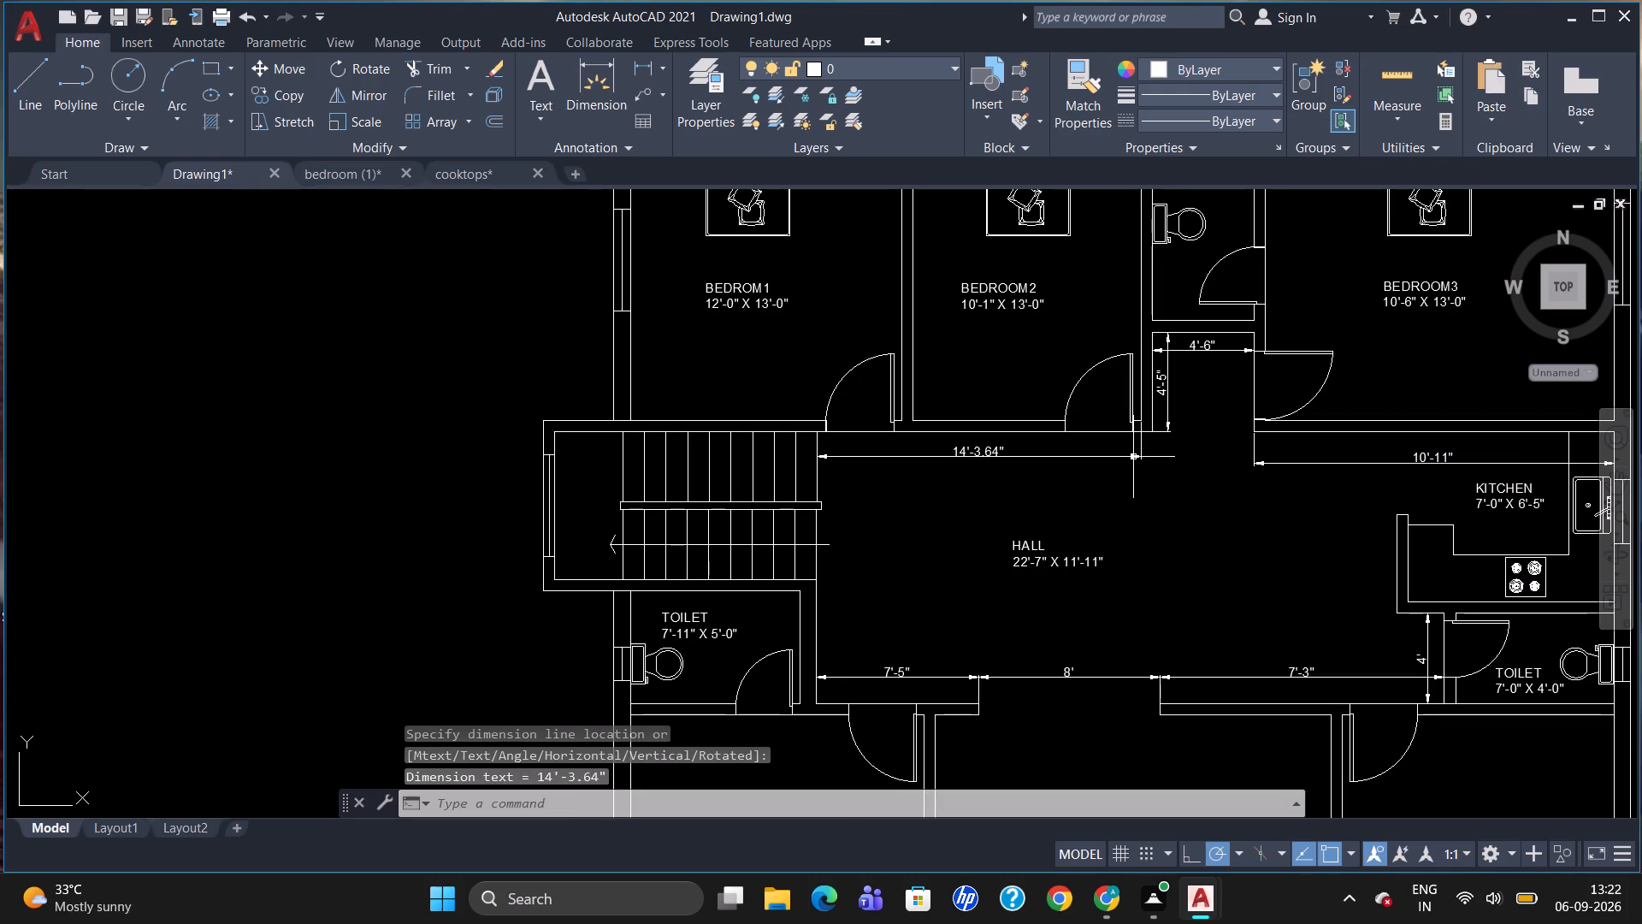
Override the text of the hall's north wall dimension with 14'-7".
double_click(972, 453)
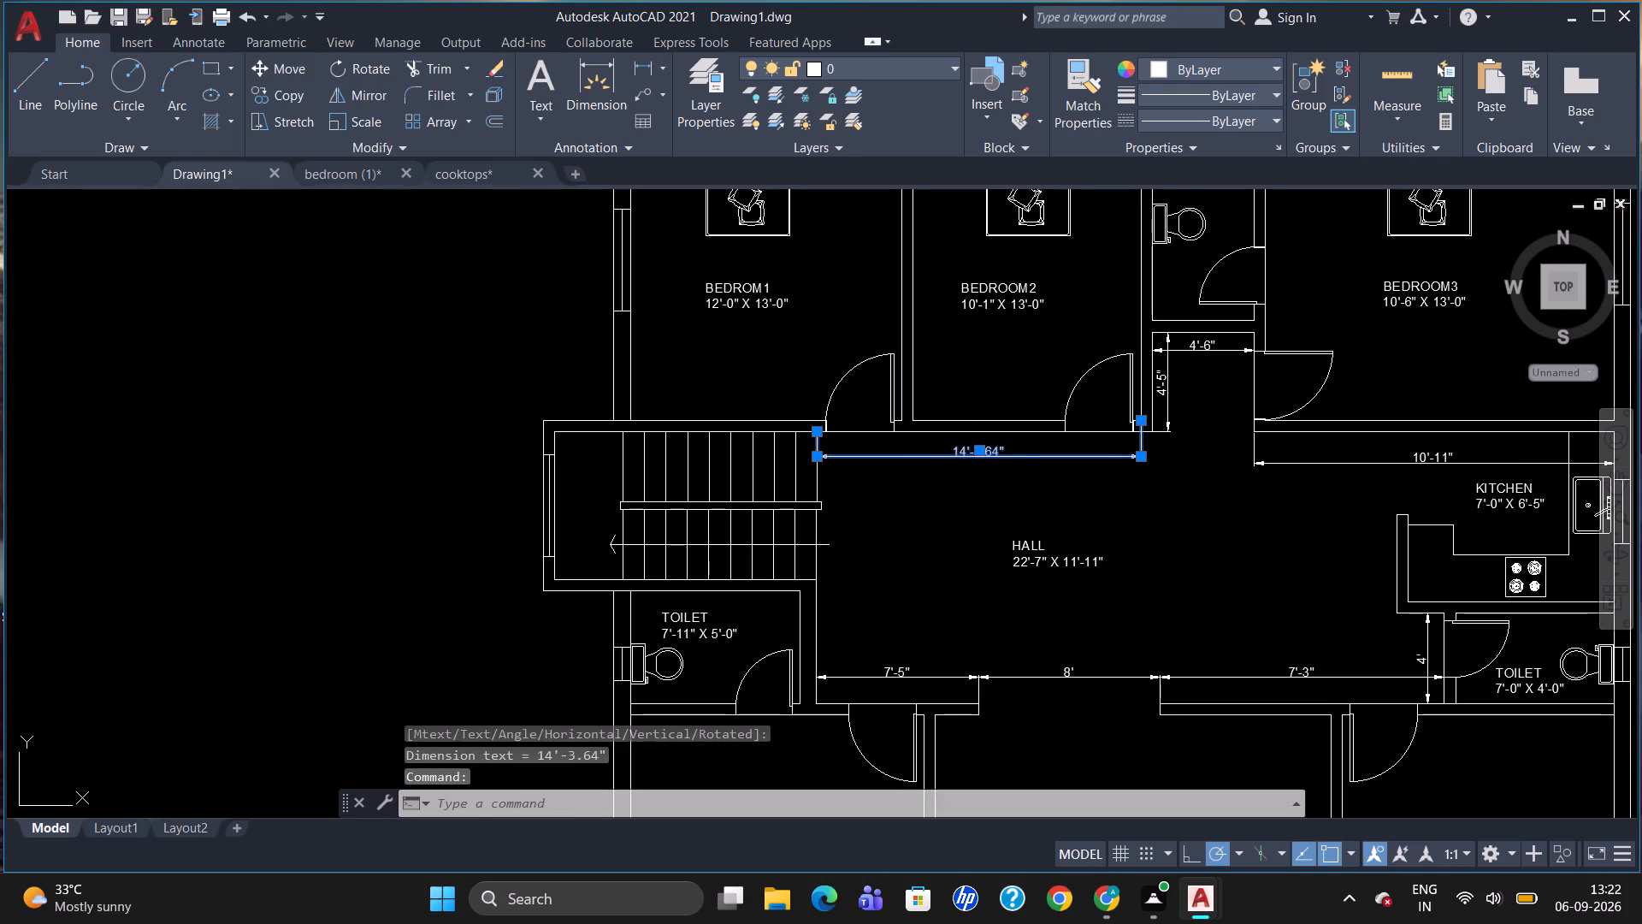
key("Delete")
type("14'-")
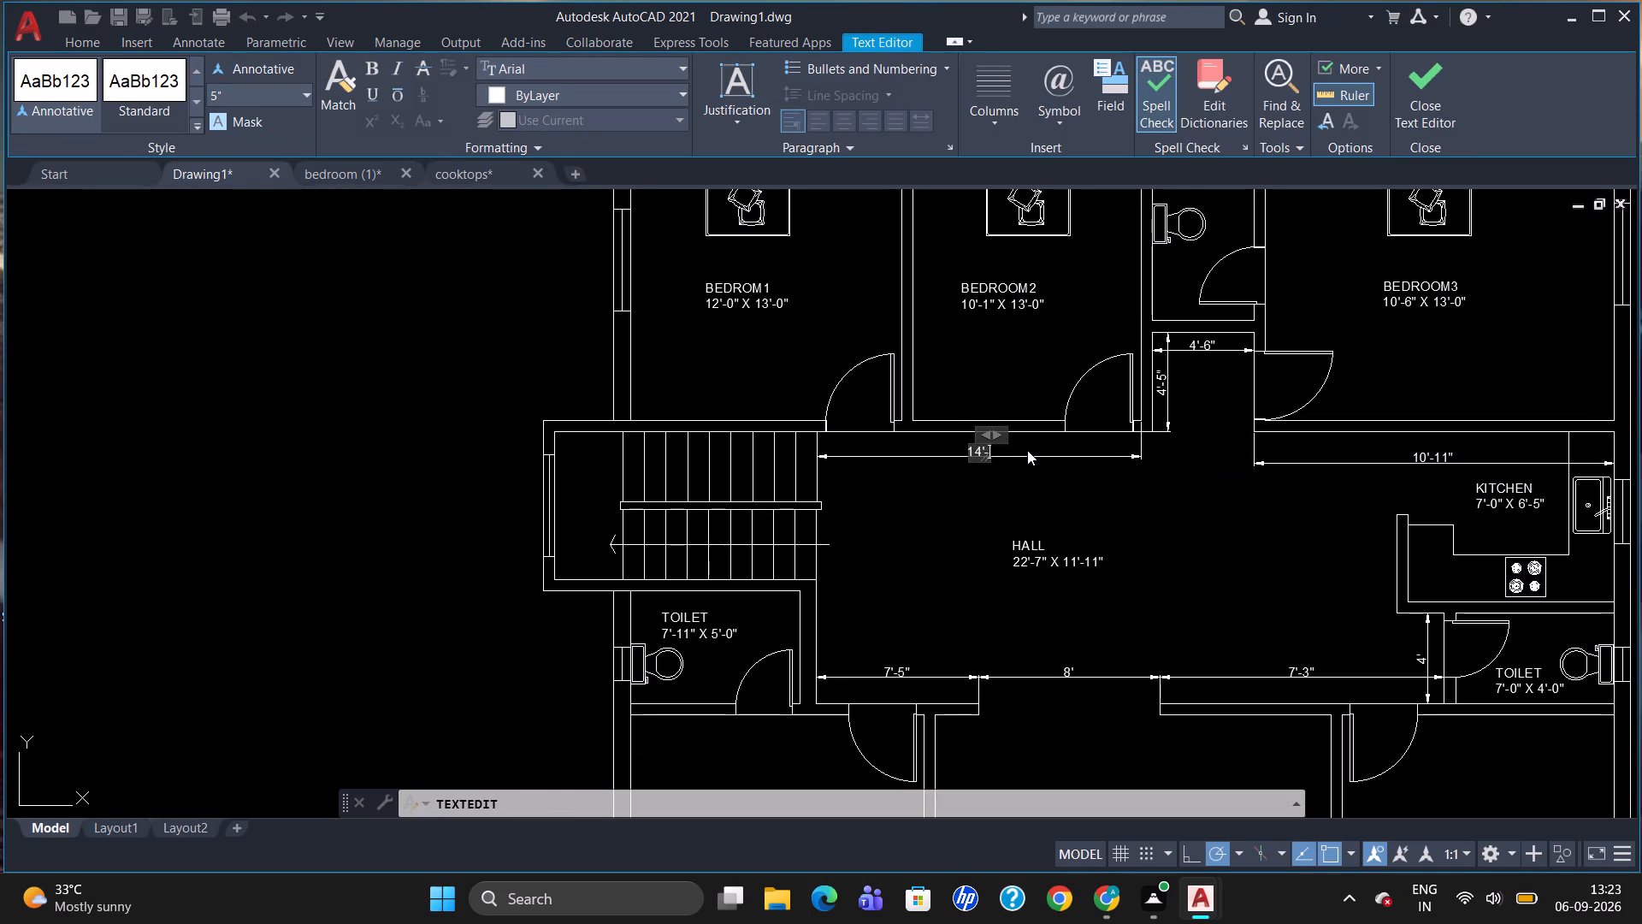
type("7\"")
left_click(1058, 563)
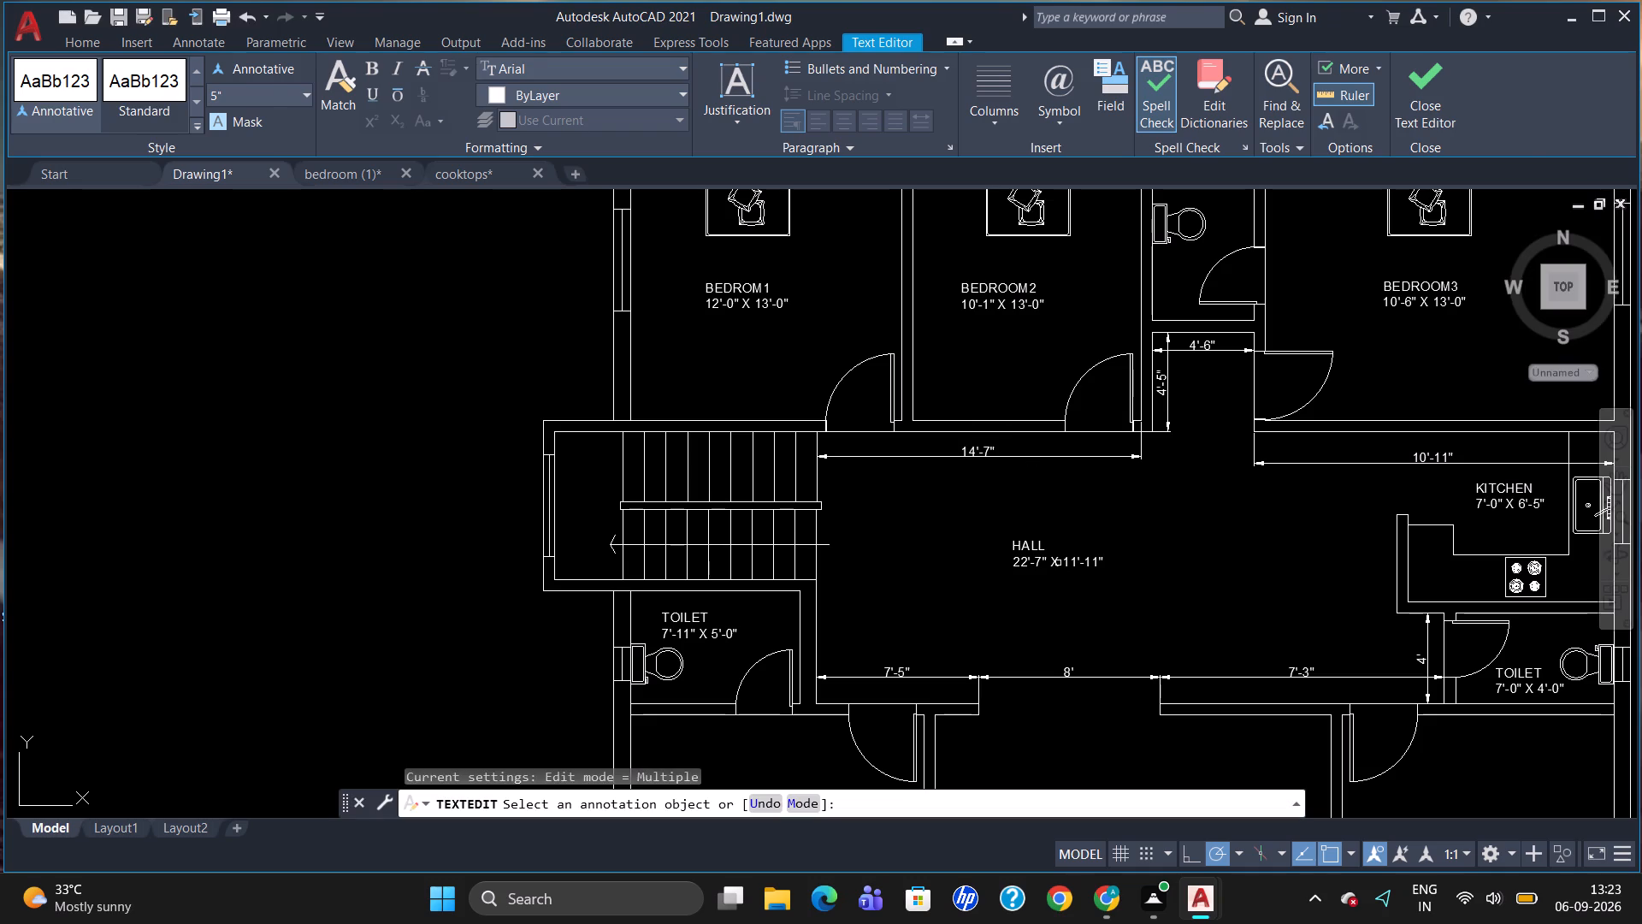
key("Escape")
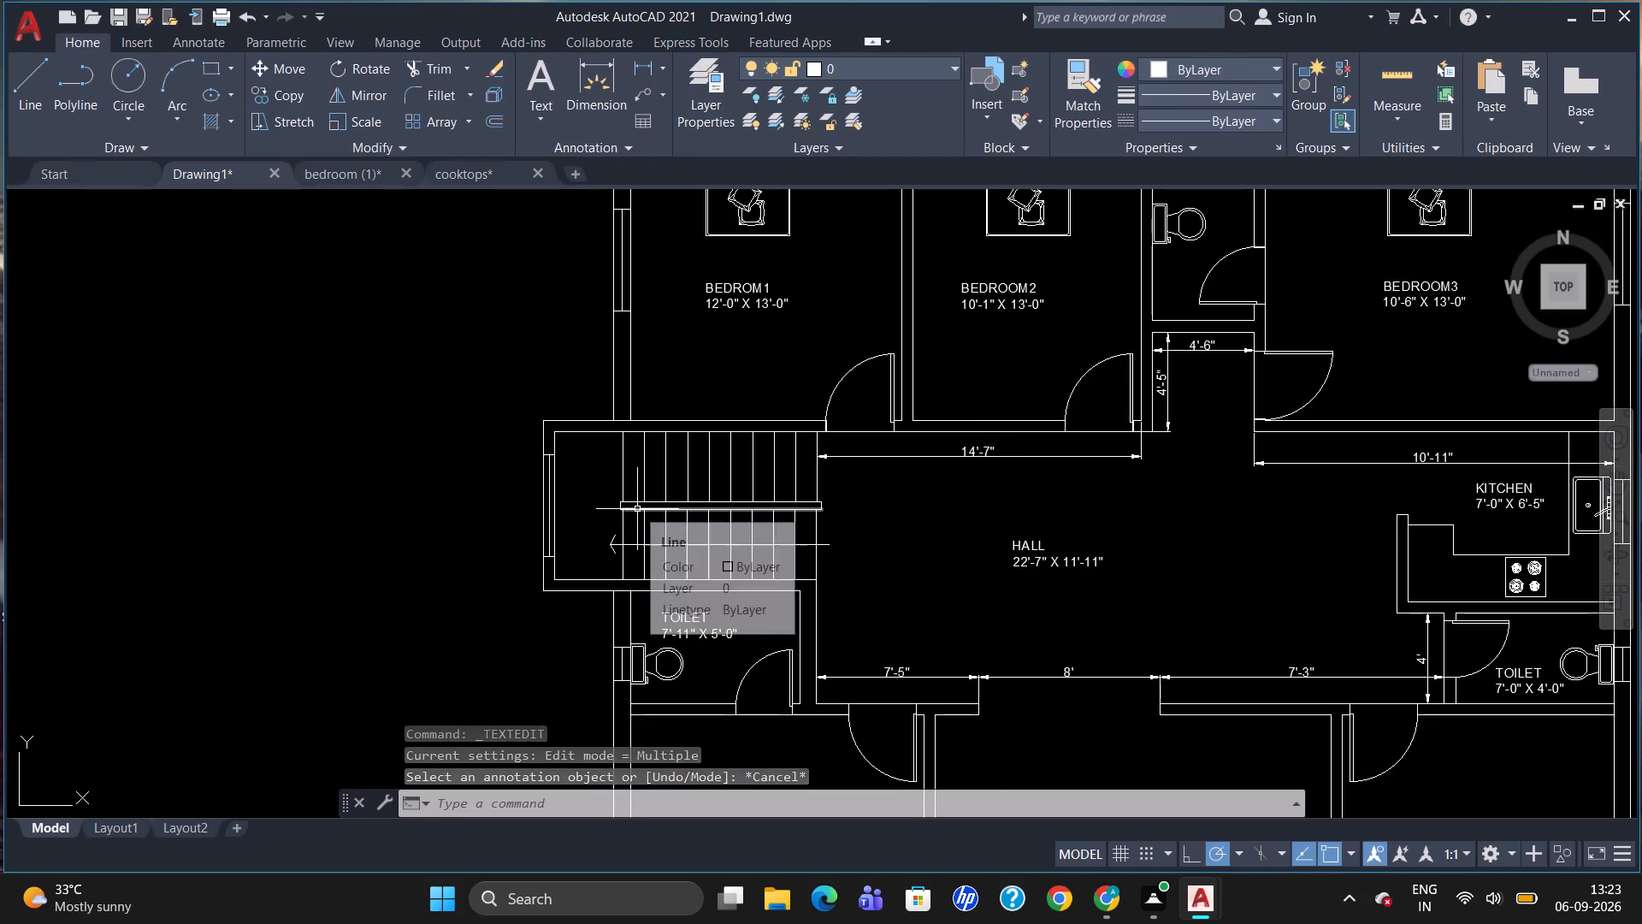
key("space")
key("Escape")
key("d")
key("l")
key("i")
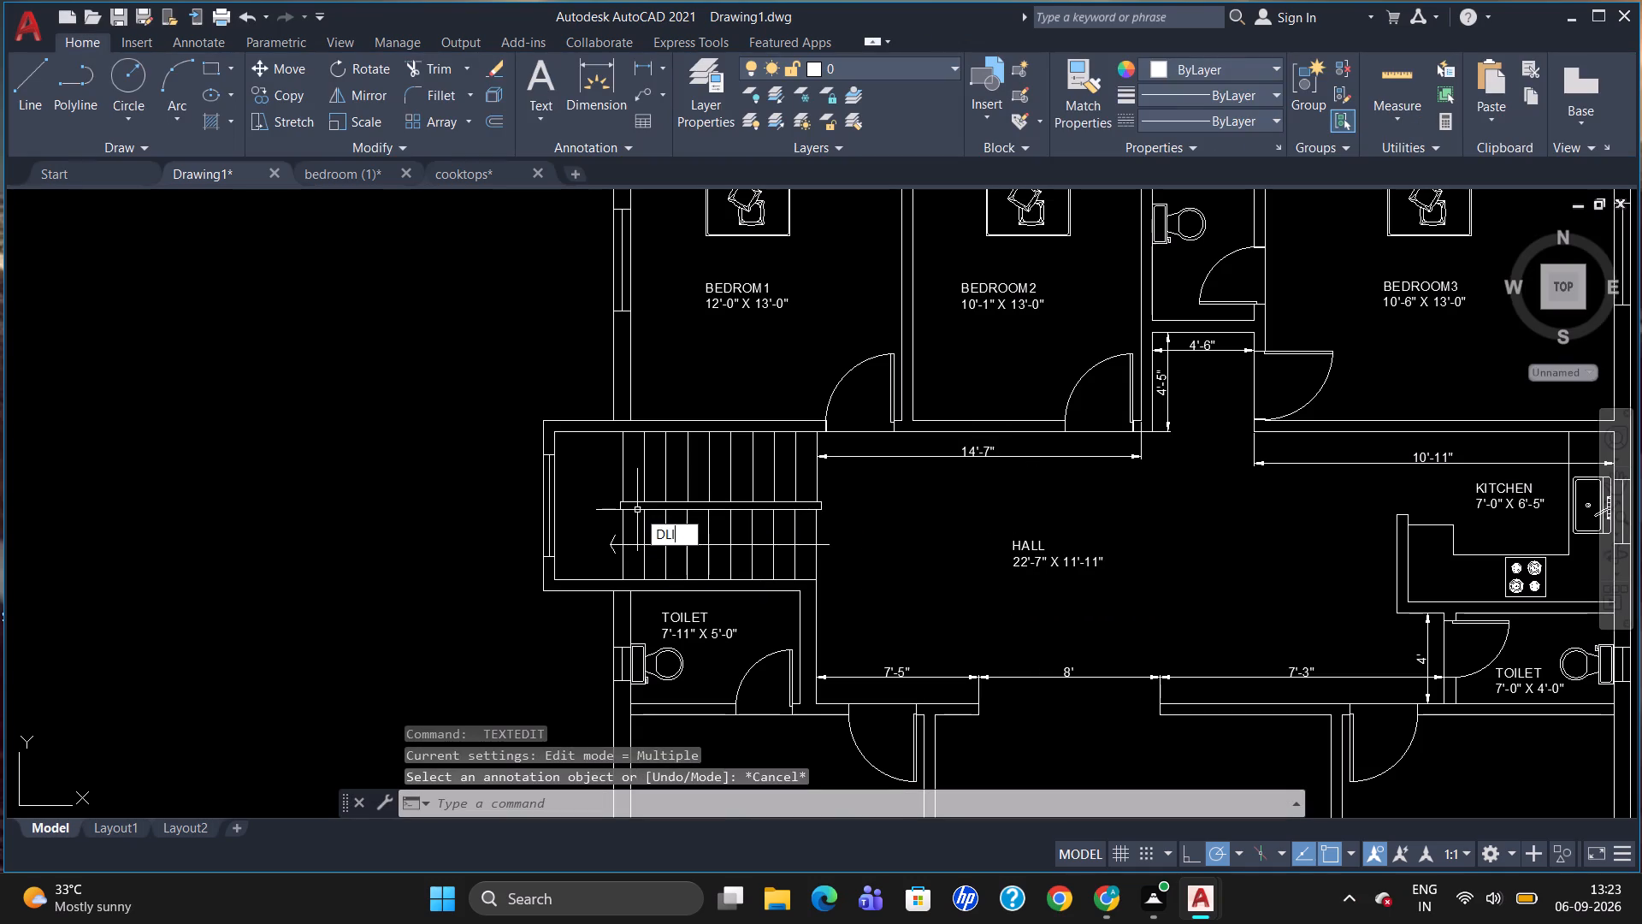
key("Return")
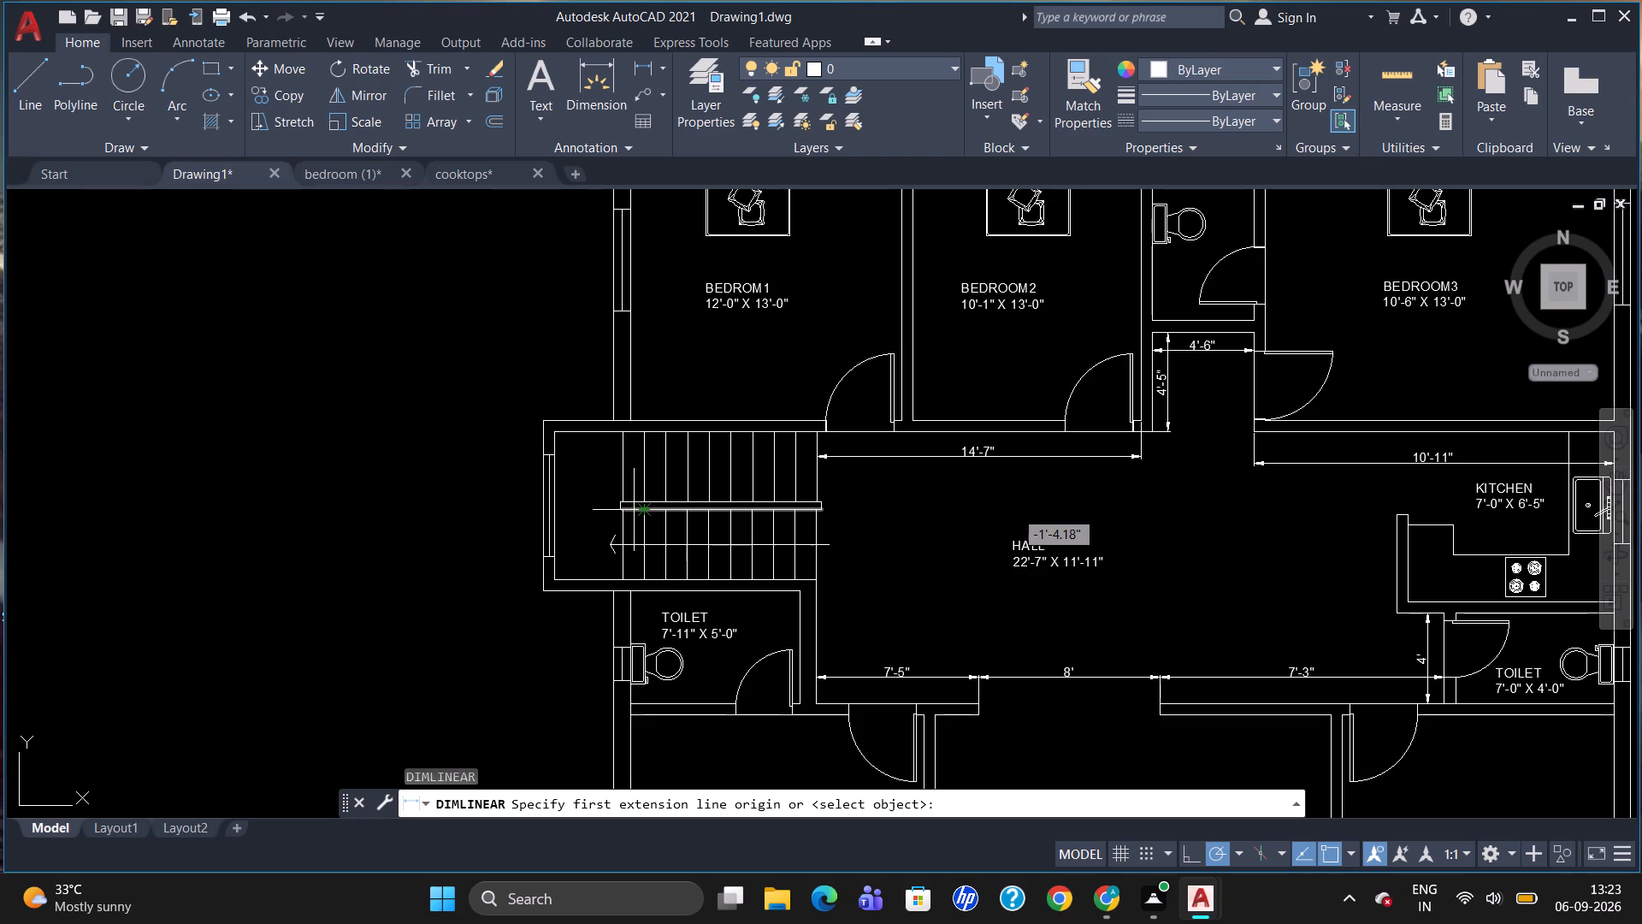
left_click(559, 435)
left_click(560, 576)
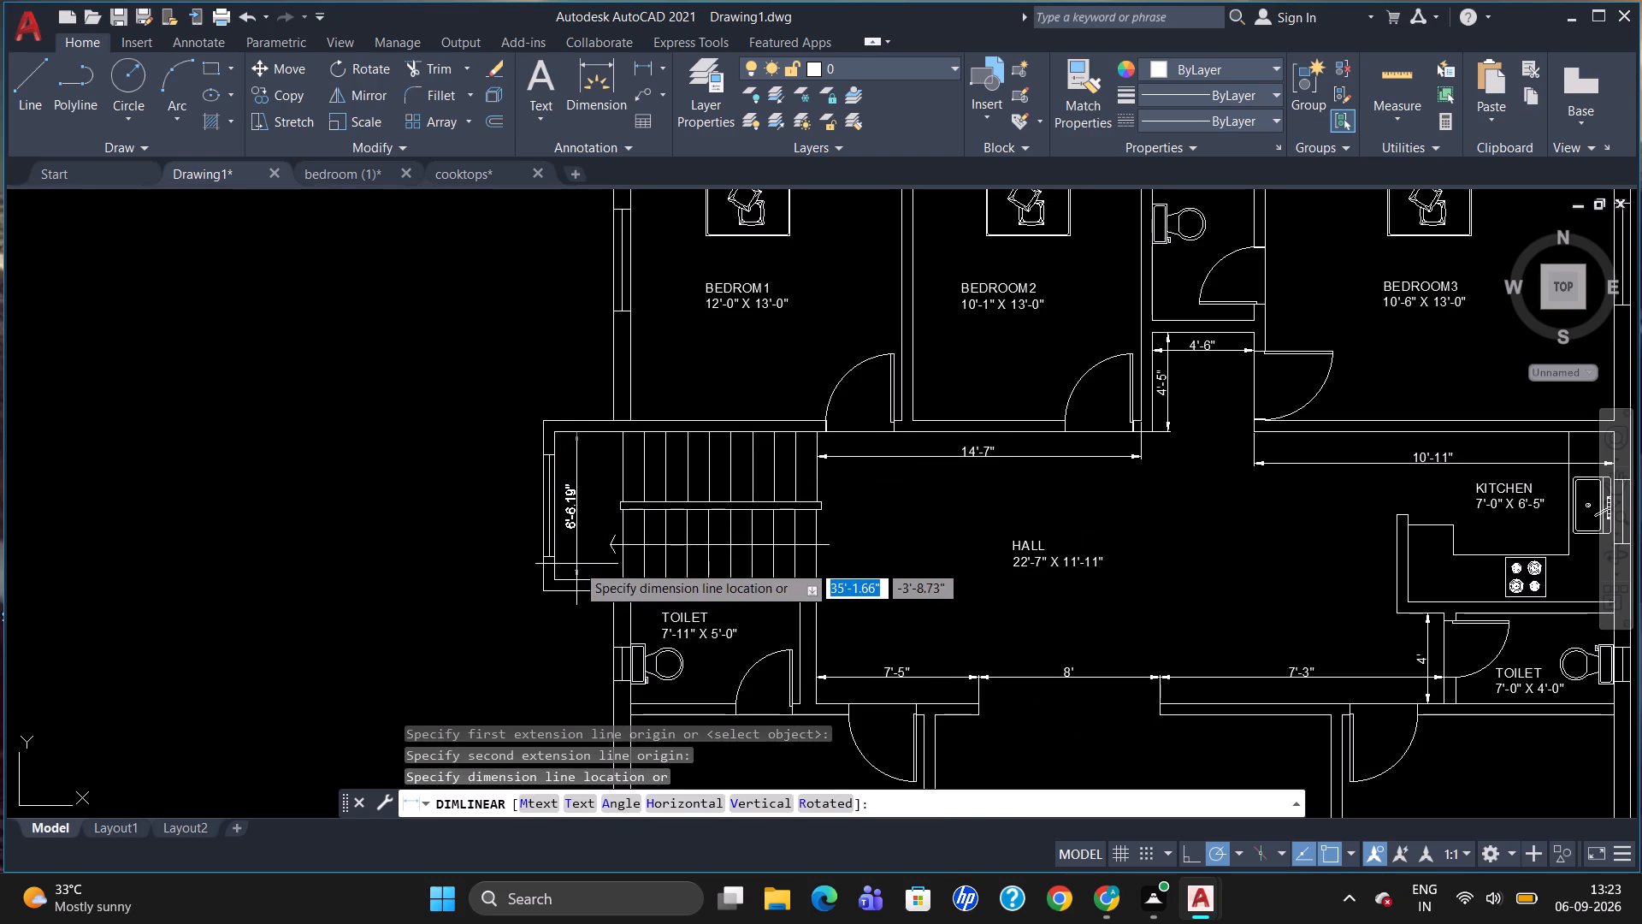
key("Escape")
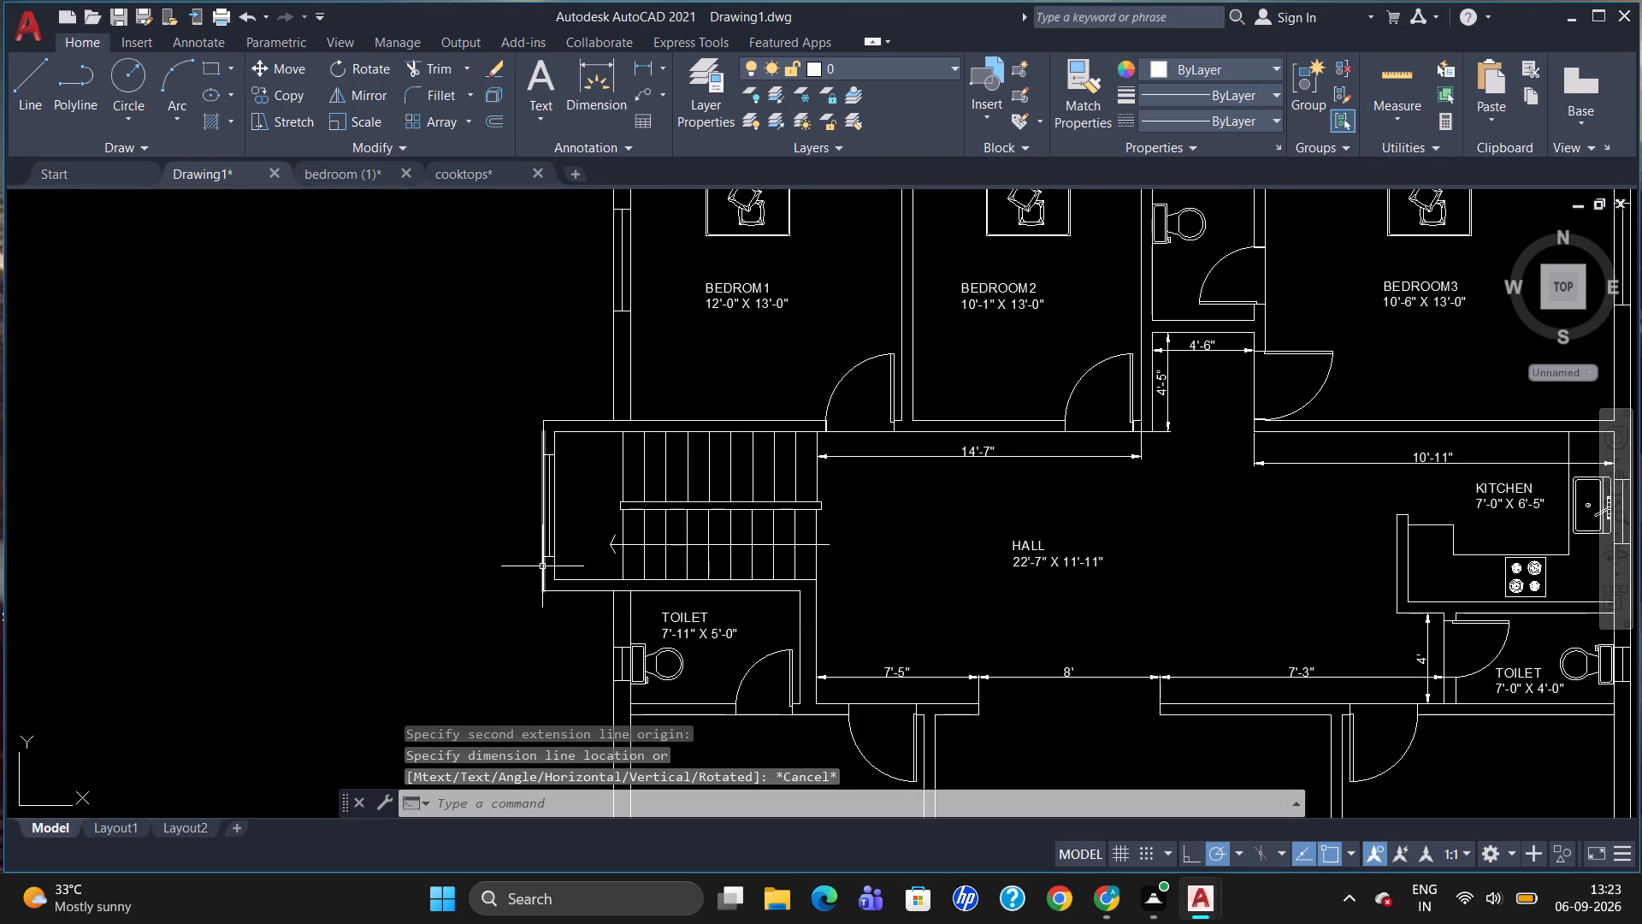
Add a vertical linear dimension between the stairwell's inner south and north walls, just inside its west wall.
scroll(542, 566, "up", 1)
key("d")
key("l")
key("i")
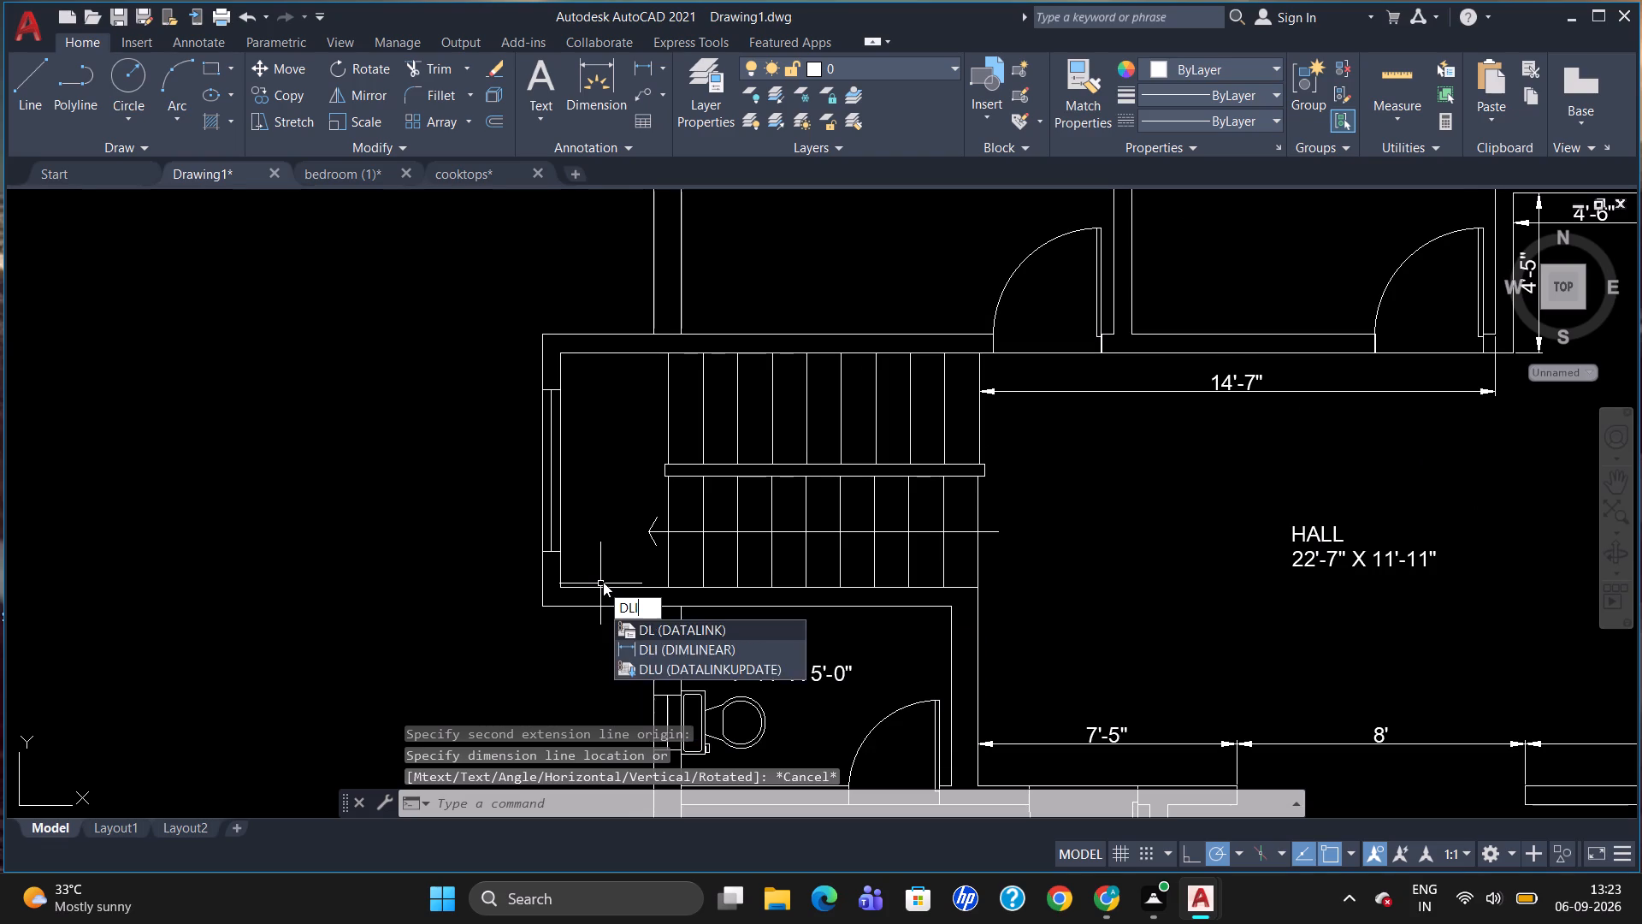
key("Return")
left_click(562, 585)
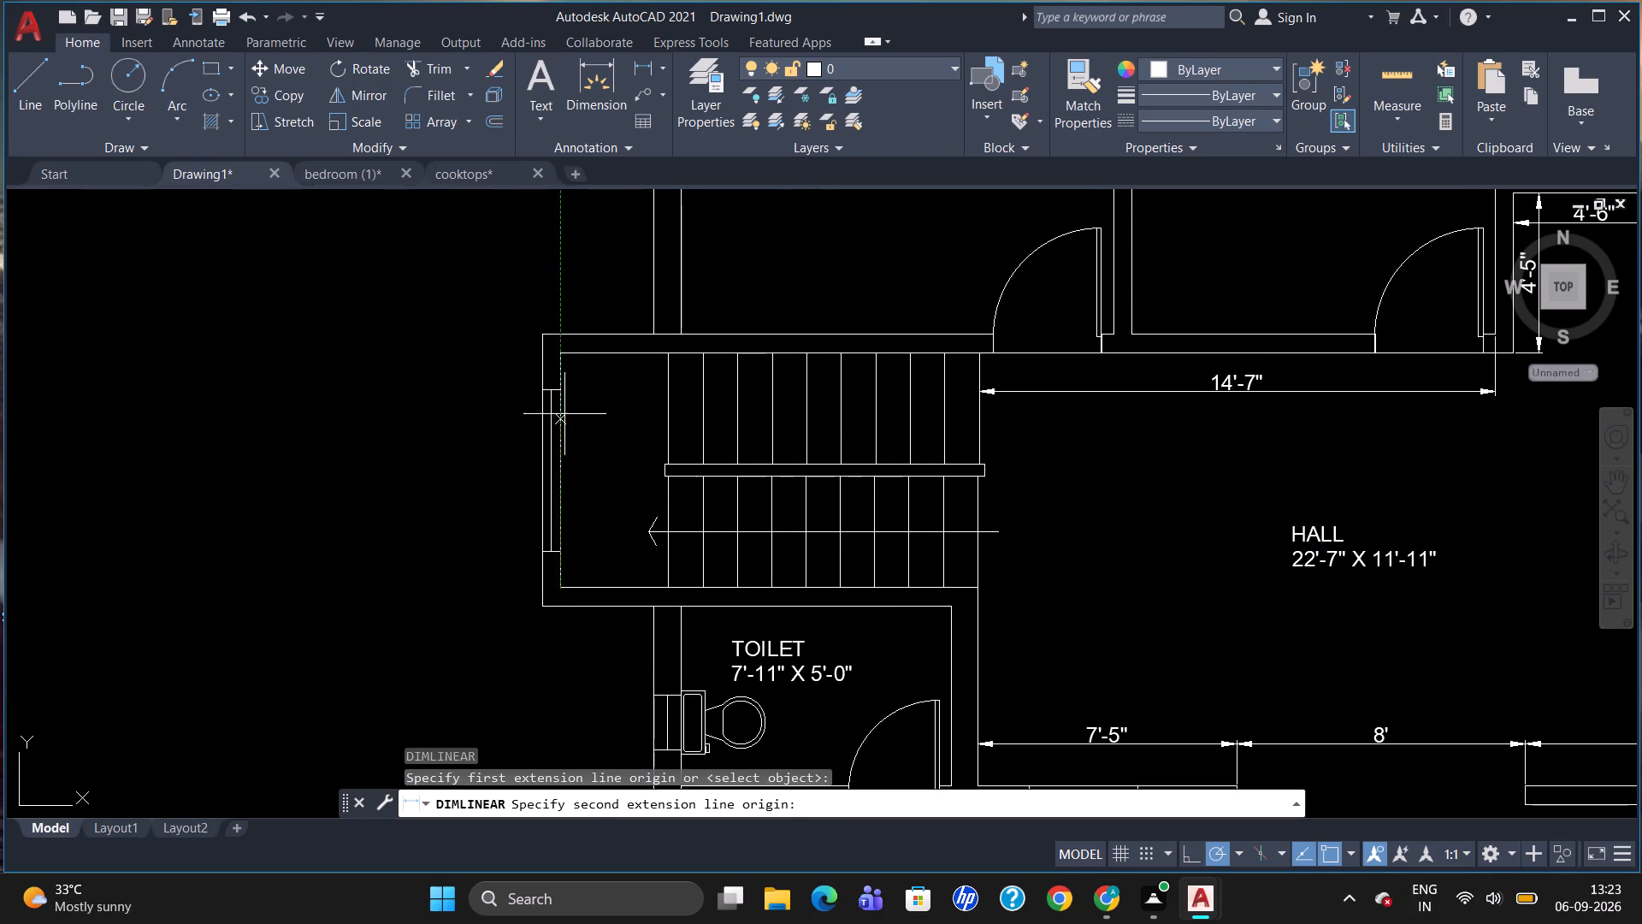
left_click(566, 354)
left_click(584, 363)
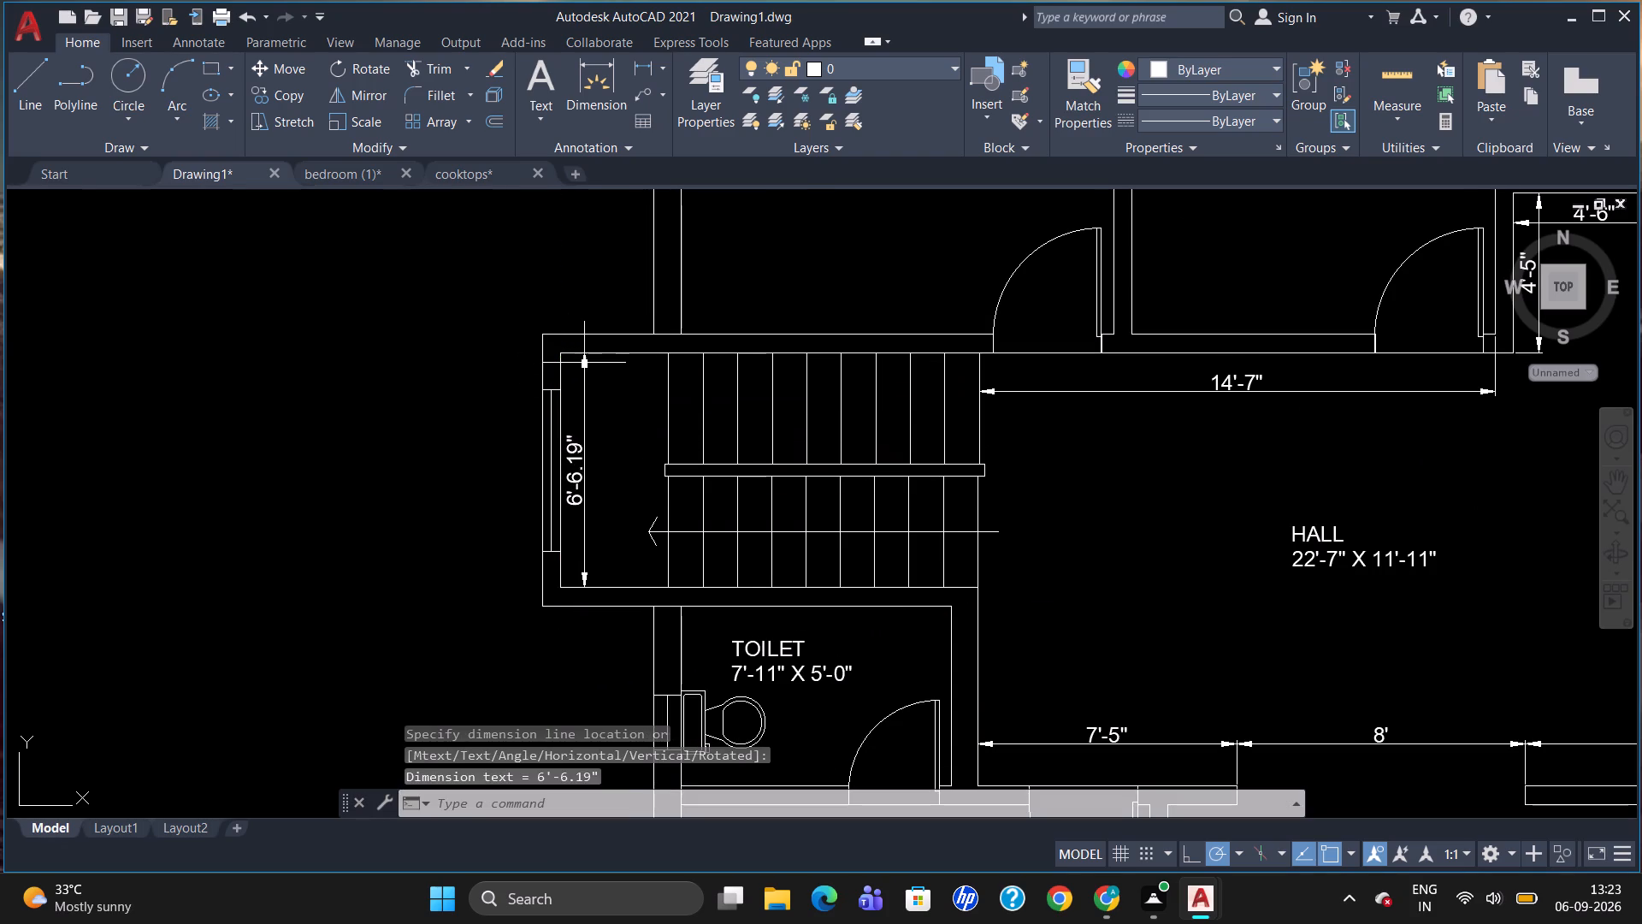
Override the text of the stairwell's overall vertical dimension with 6'-6".
double_click(576, 460)
key("Delete")
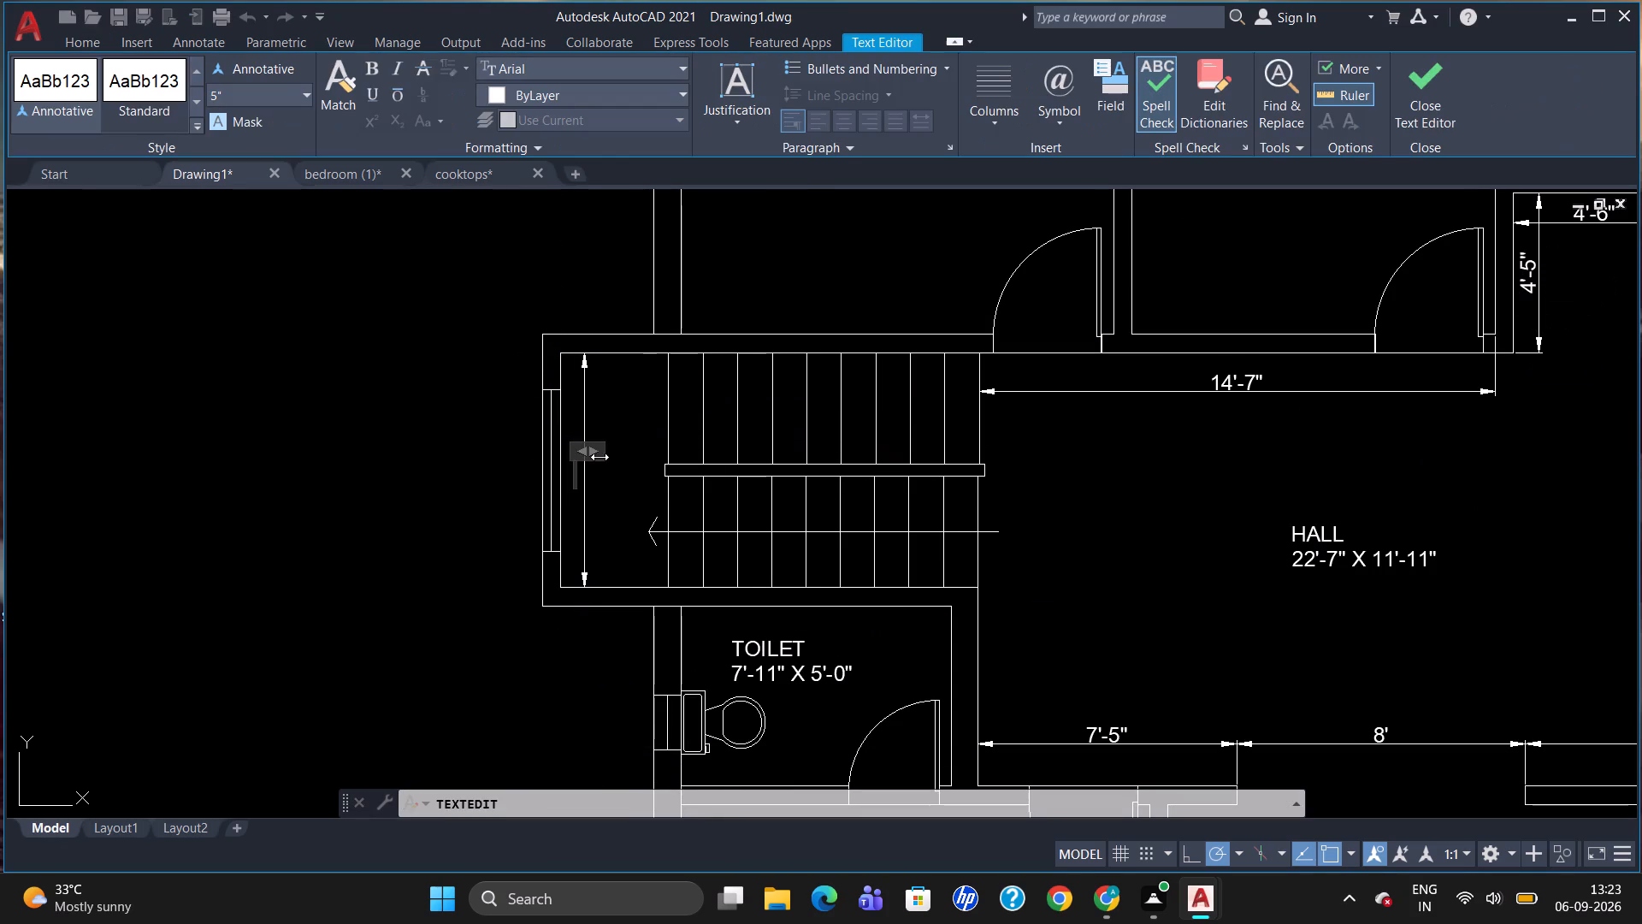
key("6")
type("'-6\"")
left_click(649, 562)
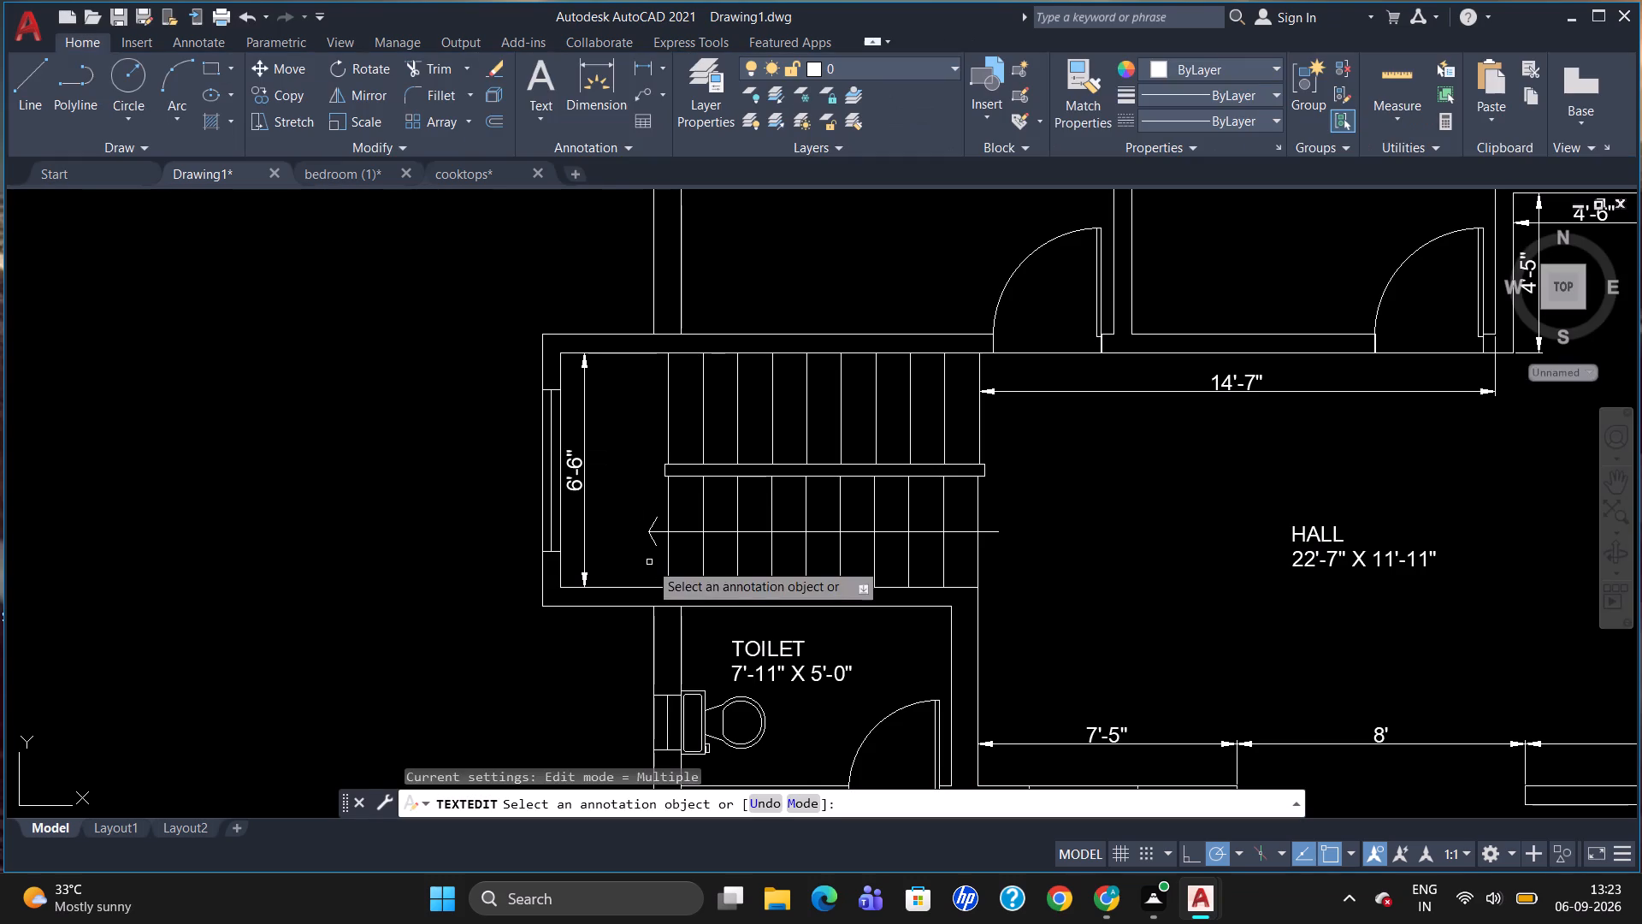
key("Escape")
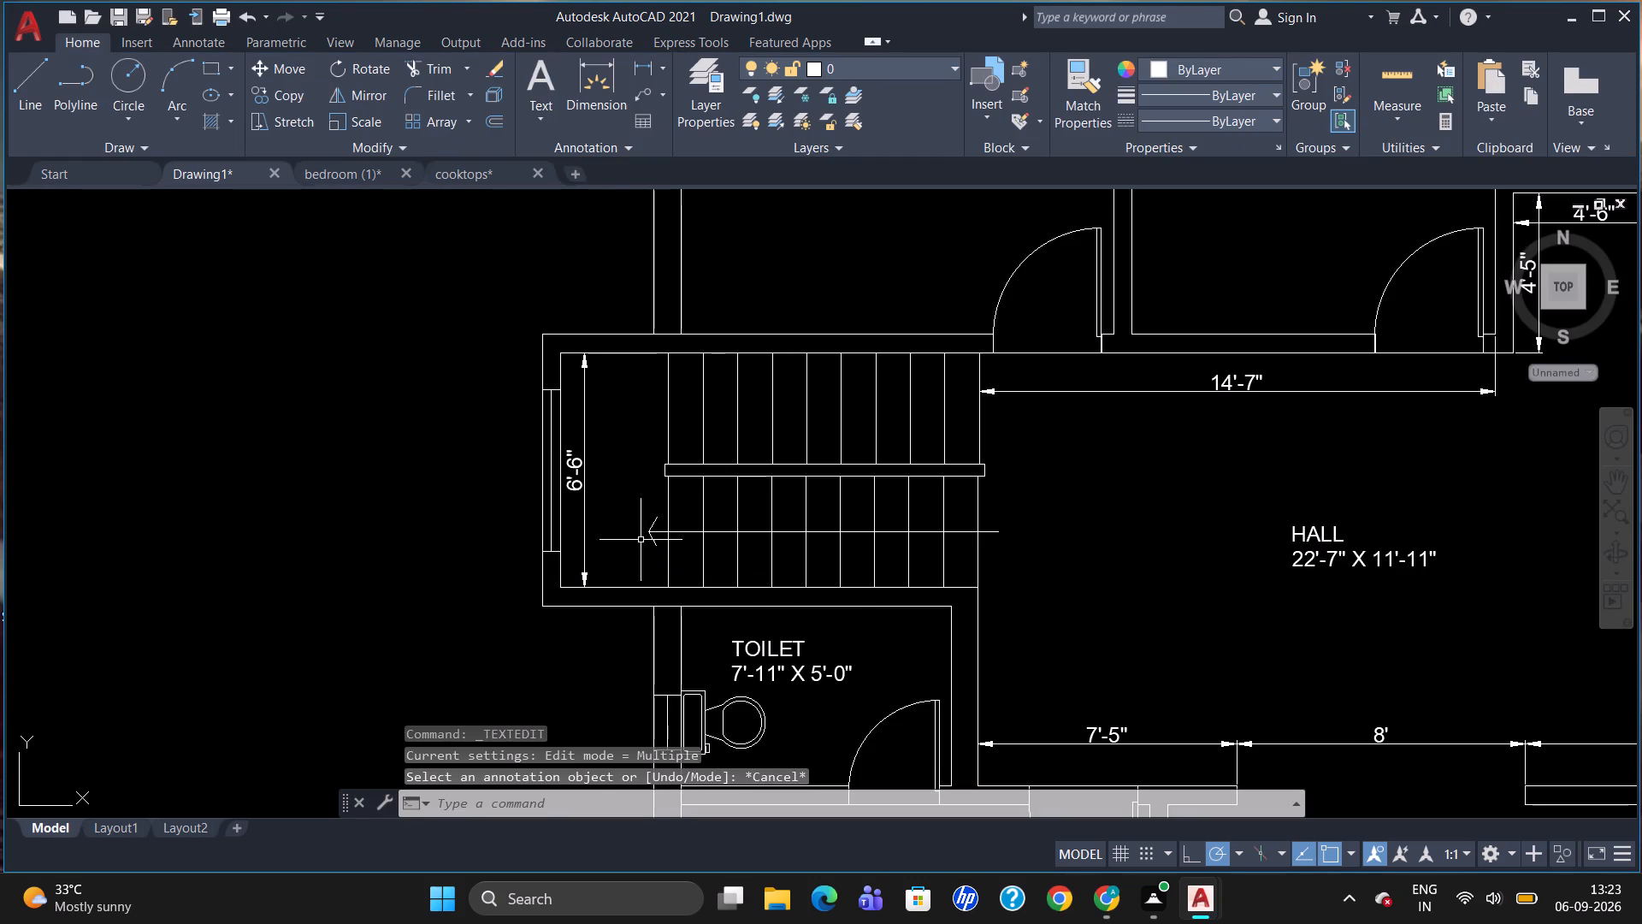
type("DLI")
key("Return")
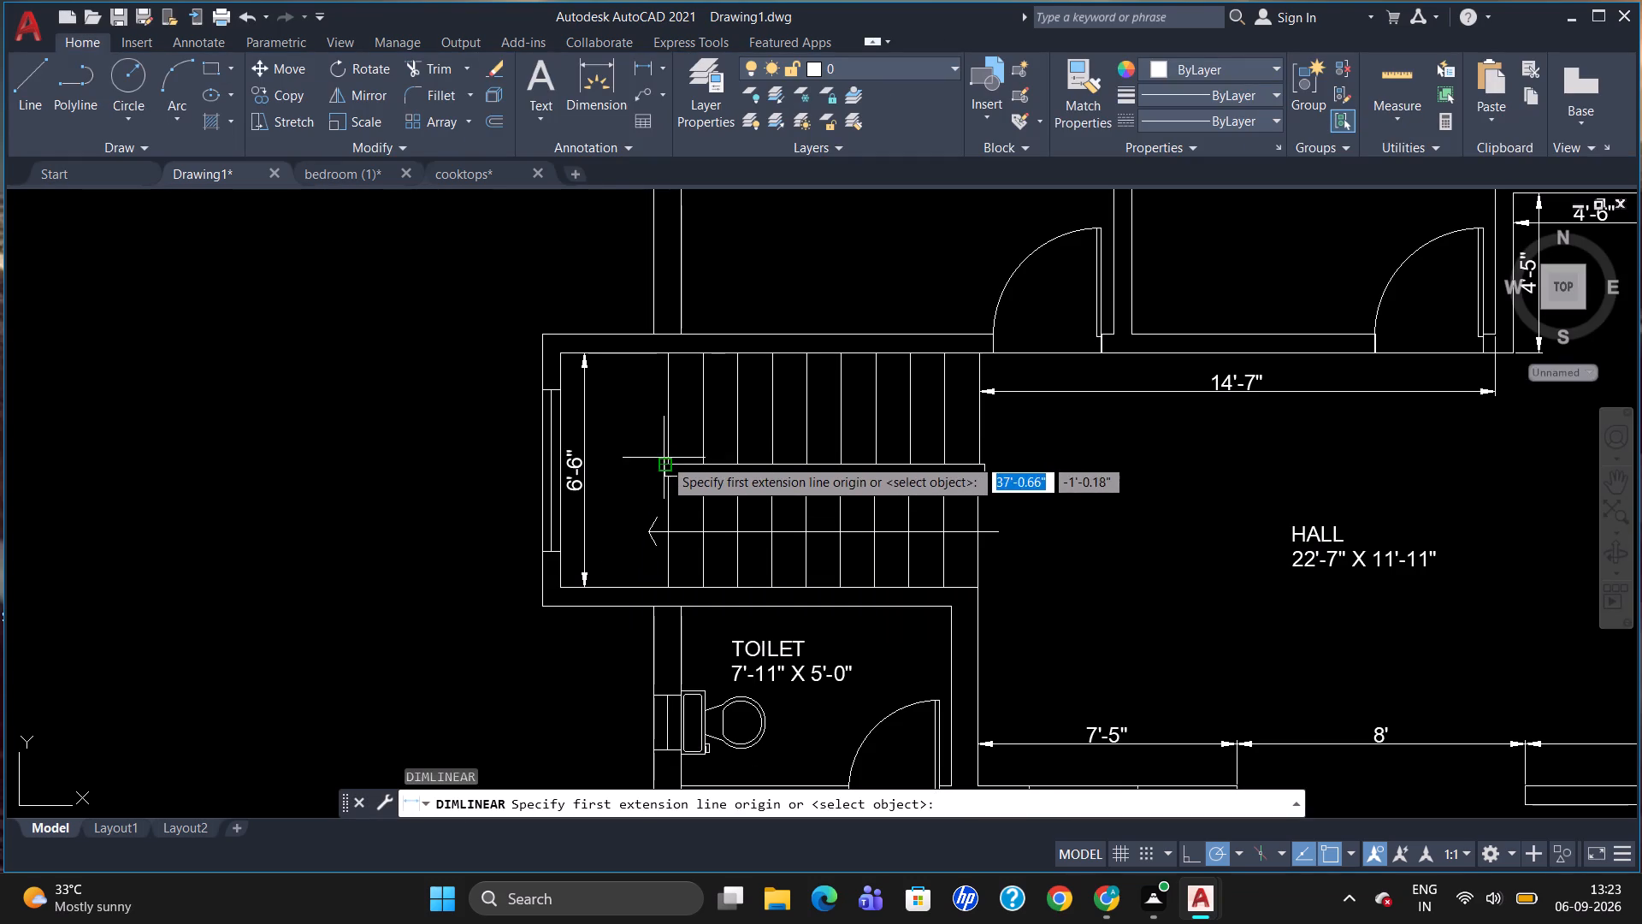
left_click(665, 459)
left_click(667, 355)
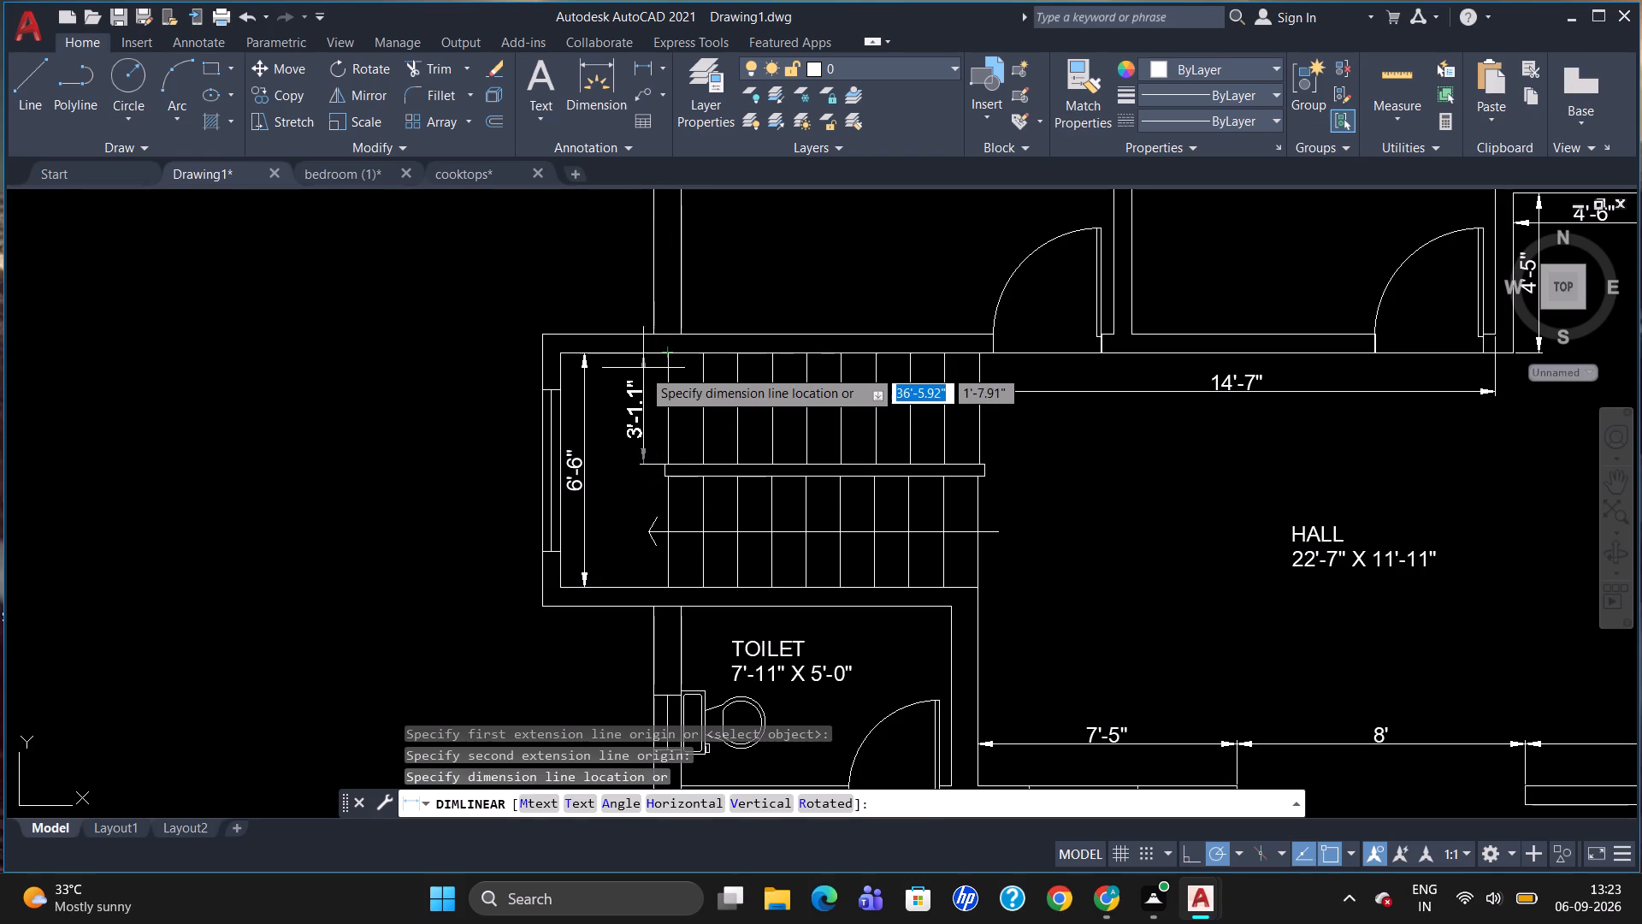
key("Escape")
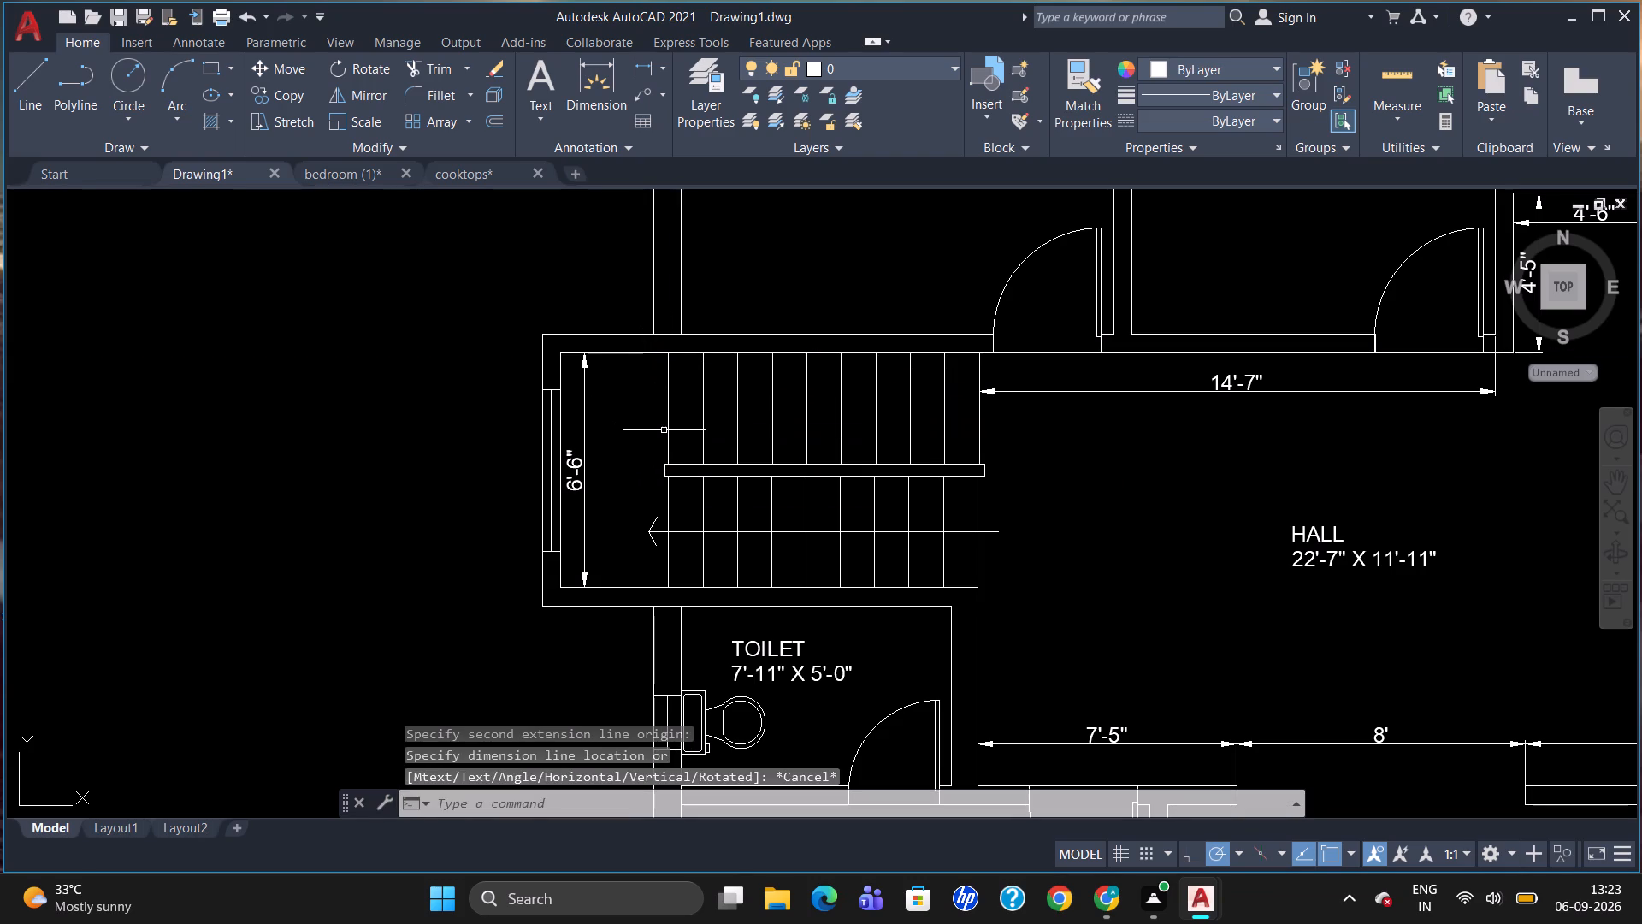
Add a vertical linear dimension for the northern stair flight's width, placed just west of the first tread.
type("DLI")
key("Return")
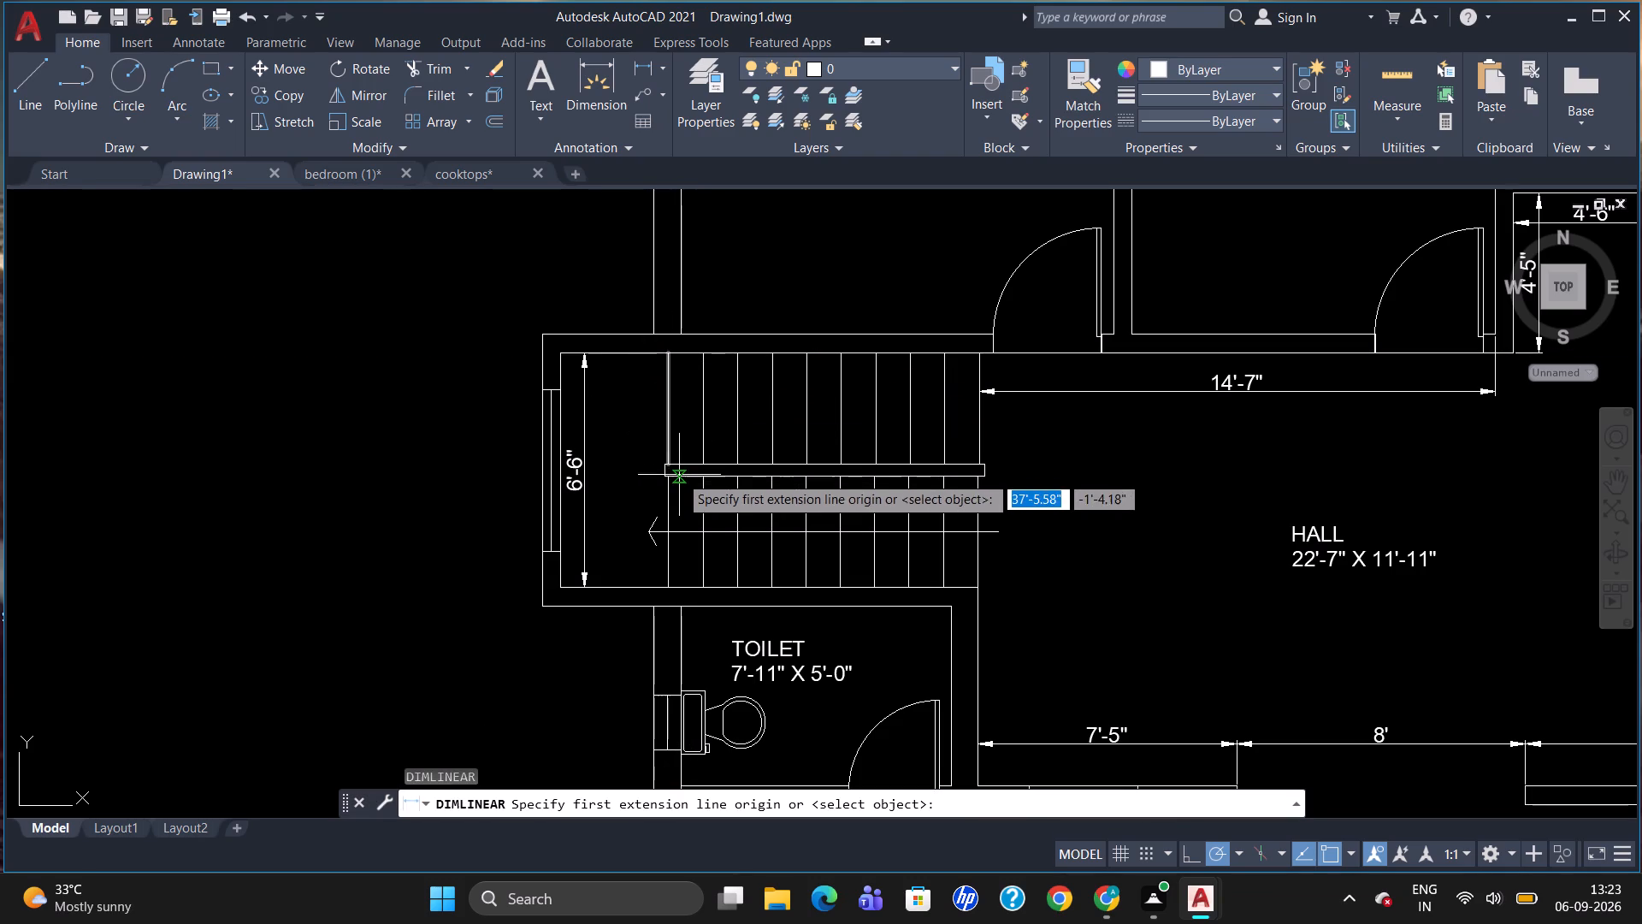
left_click(667, 461)
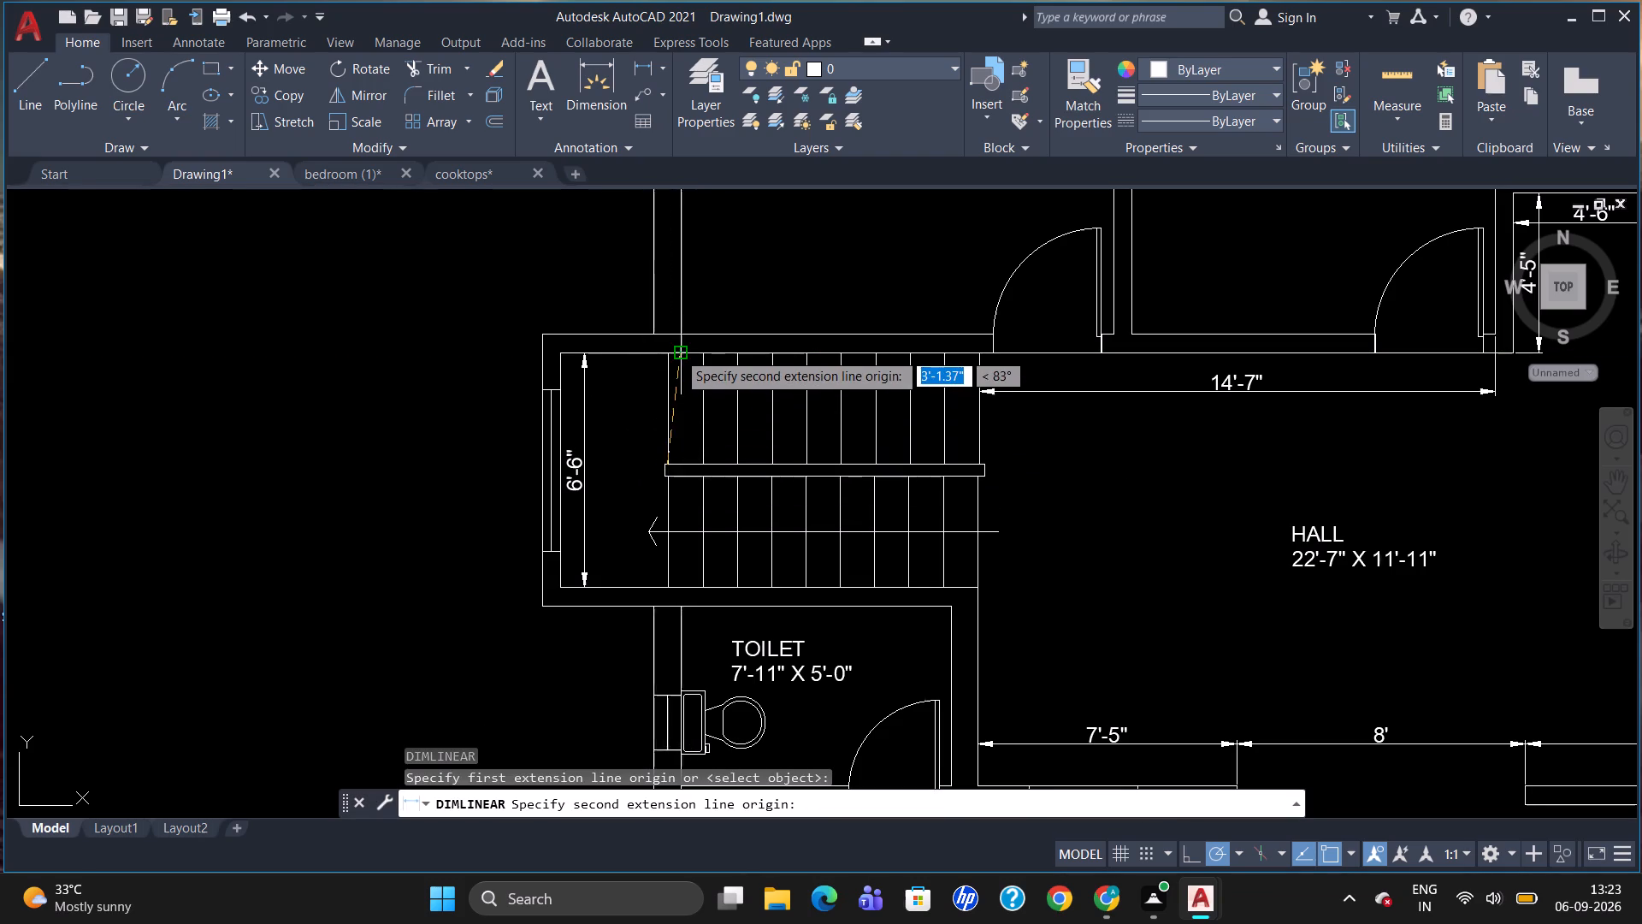
left_click(667, 356)
left_click(653, 367)
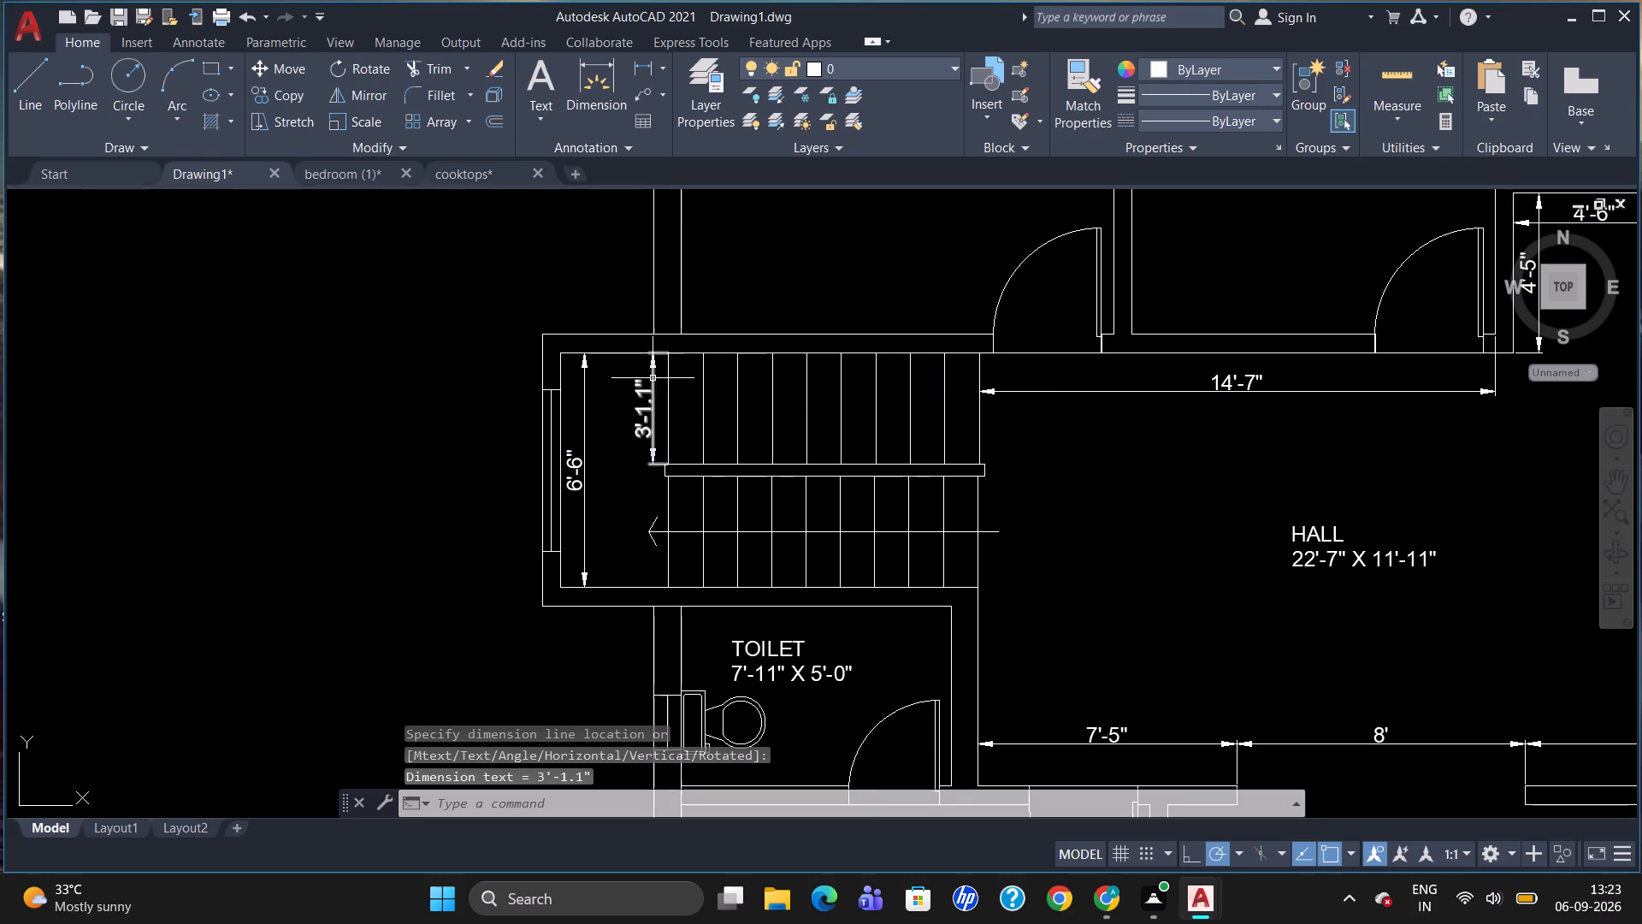
Override the text of the northern stair flight's width dimension with 3'.
double_click(648, 423)
key("Delete")
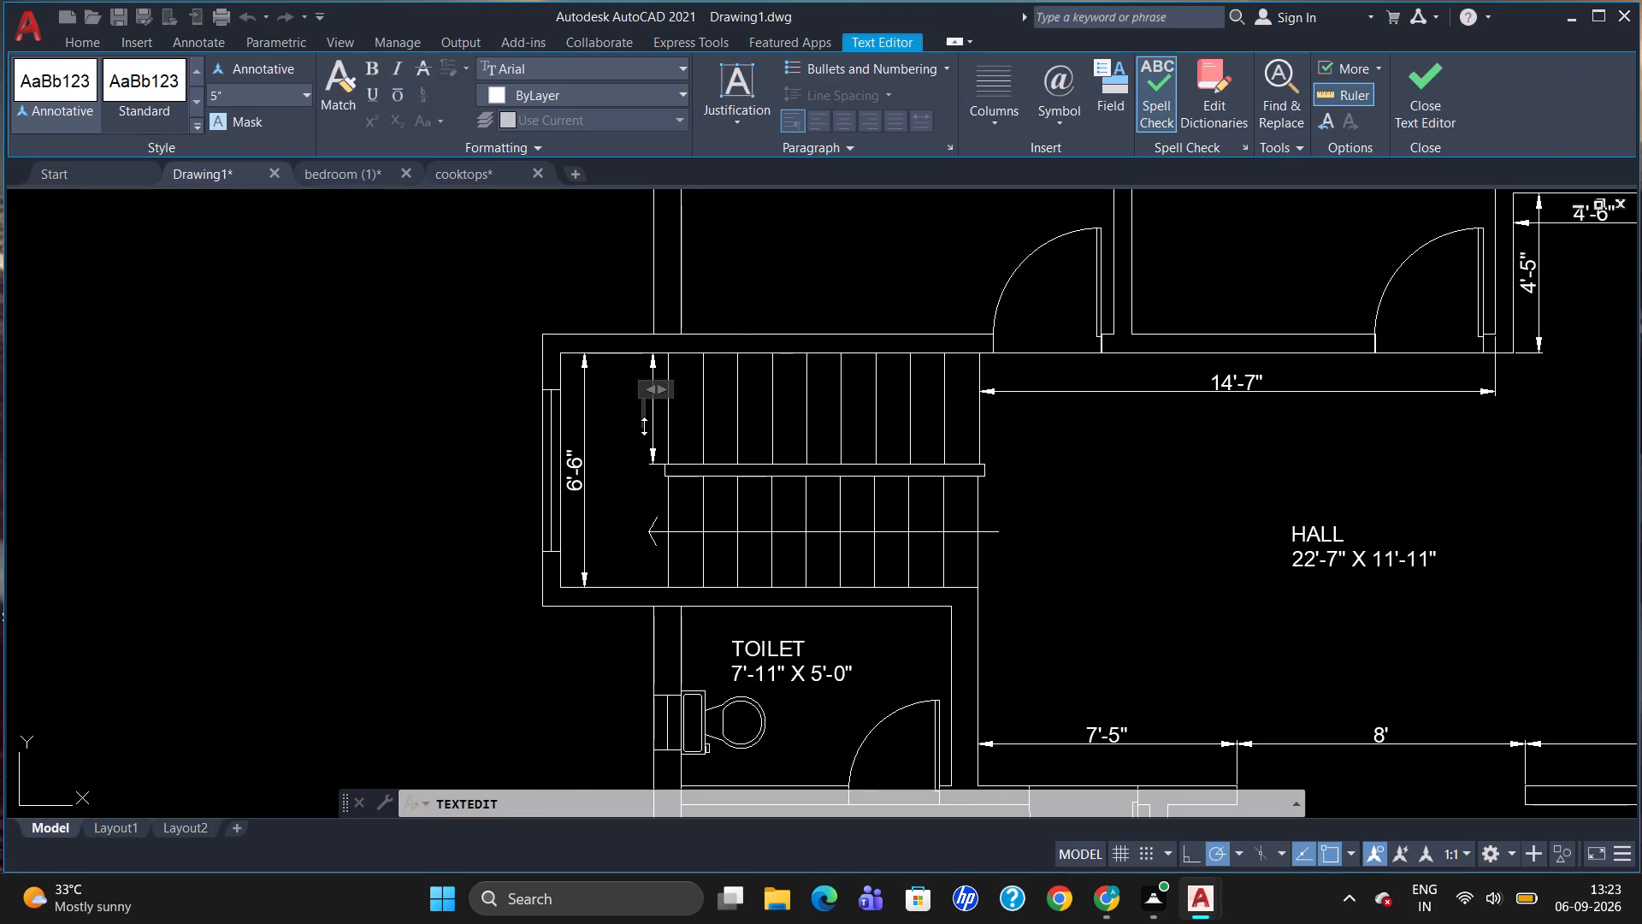
type("3'")
left_click(629, 498)
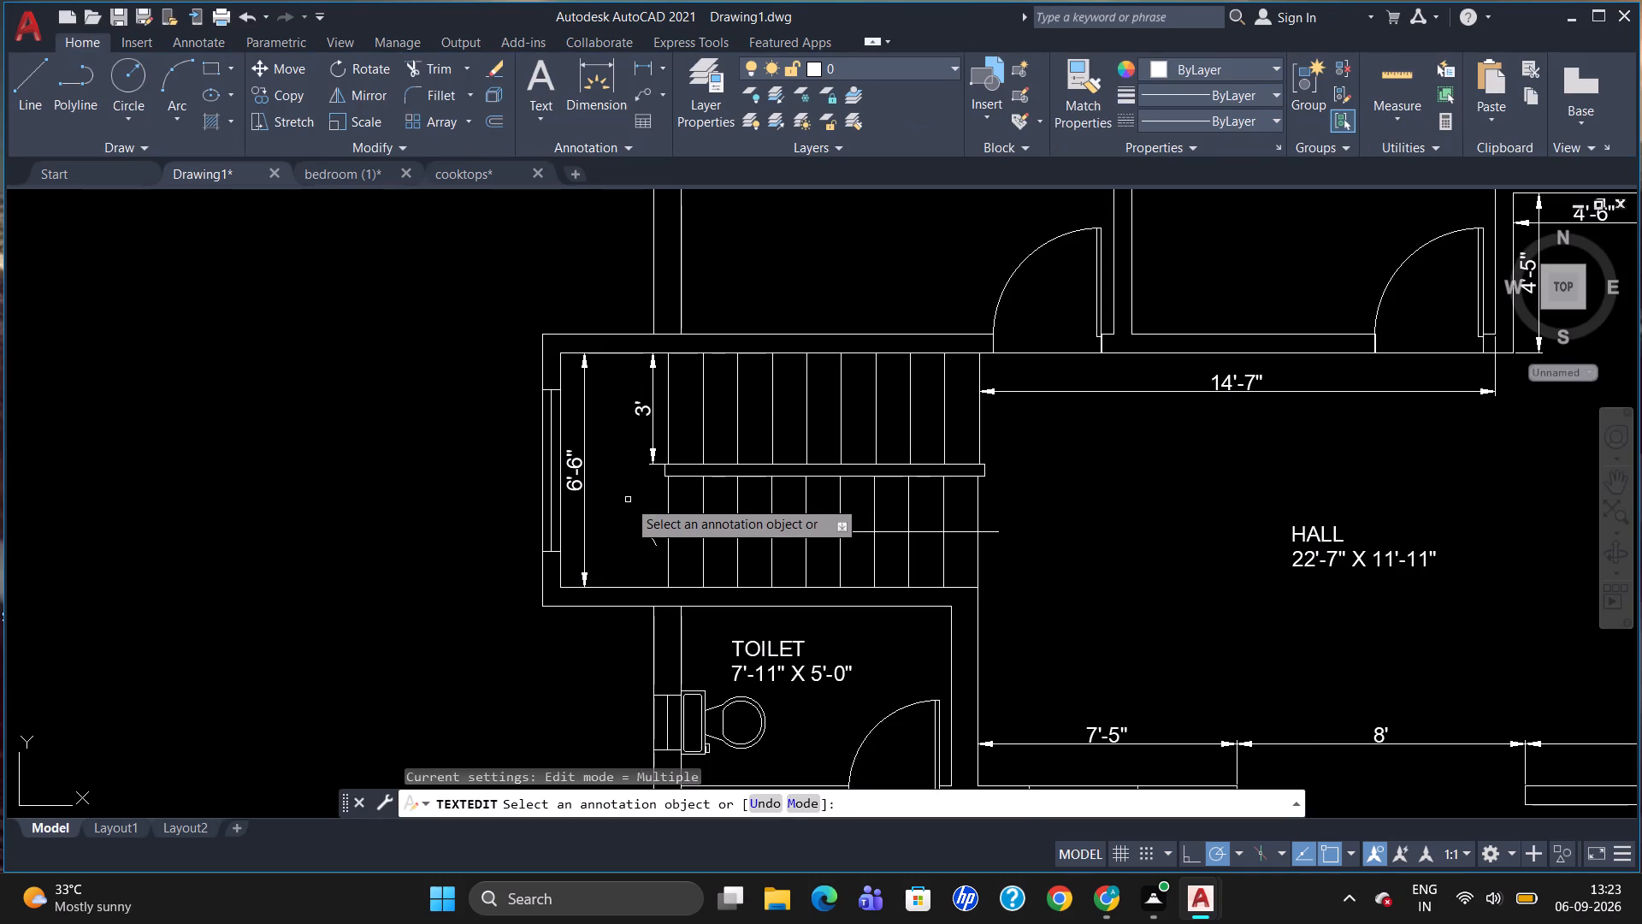
key("Escape")
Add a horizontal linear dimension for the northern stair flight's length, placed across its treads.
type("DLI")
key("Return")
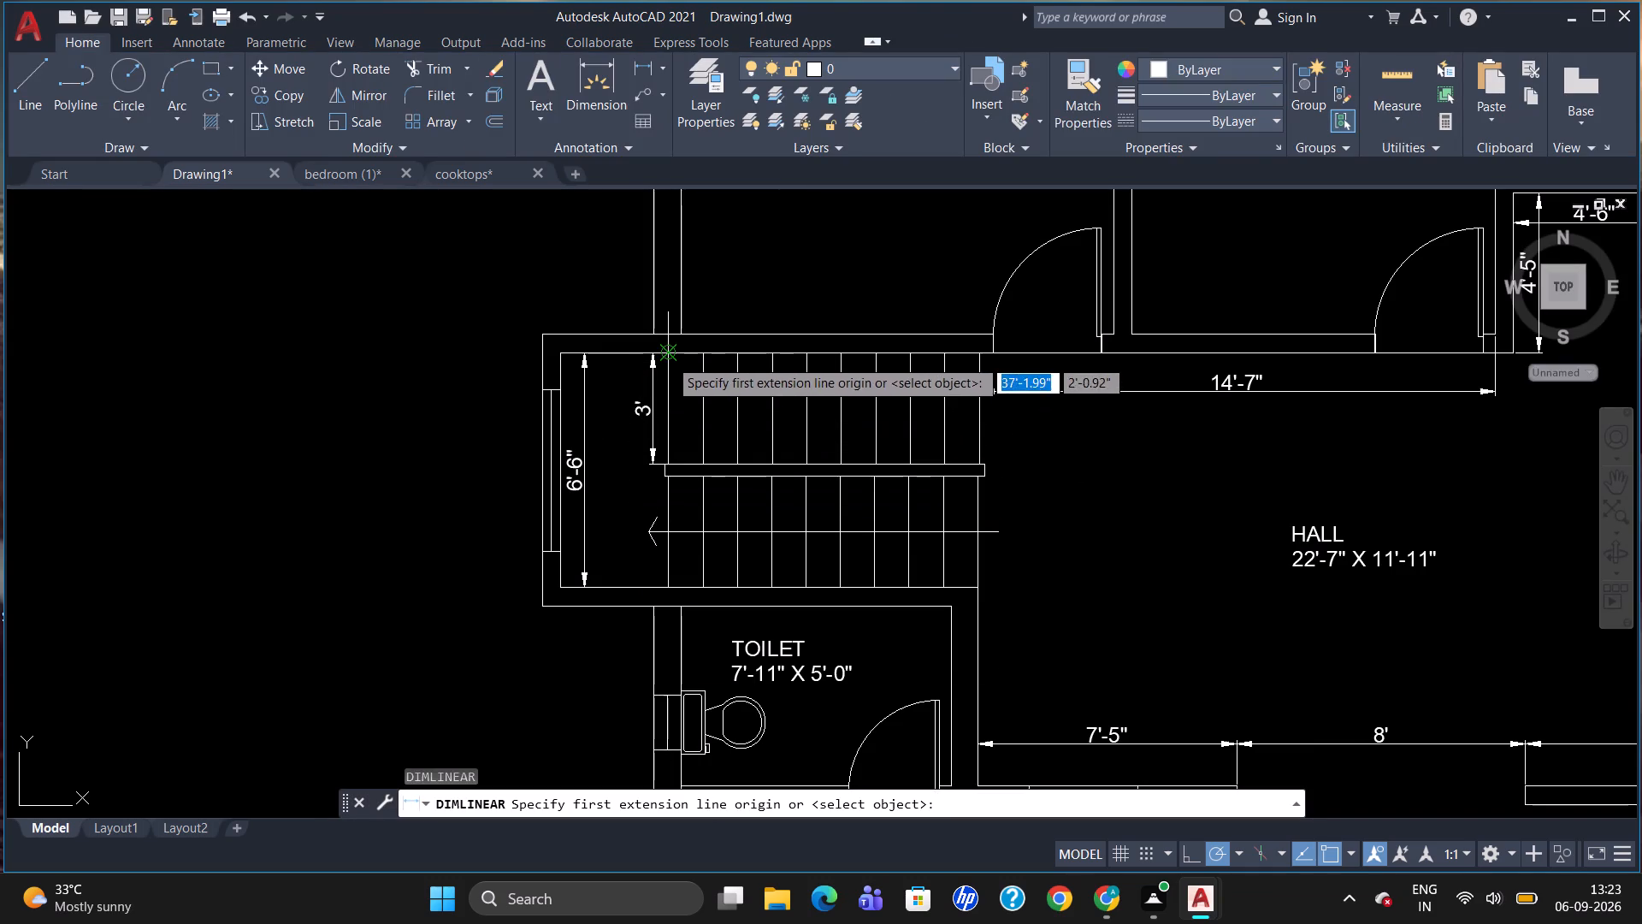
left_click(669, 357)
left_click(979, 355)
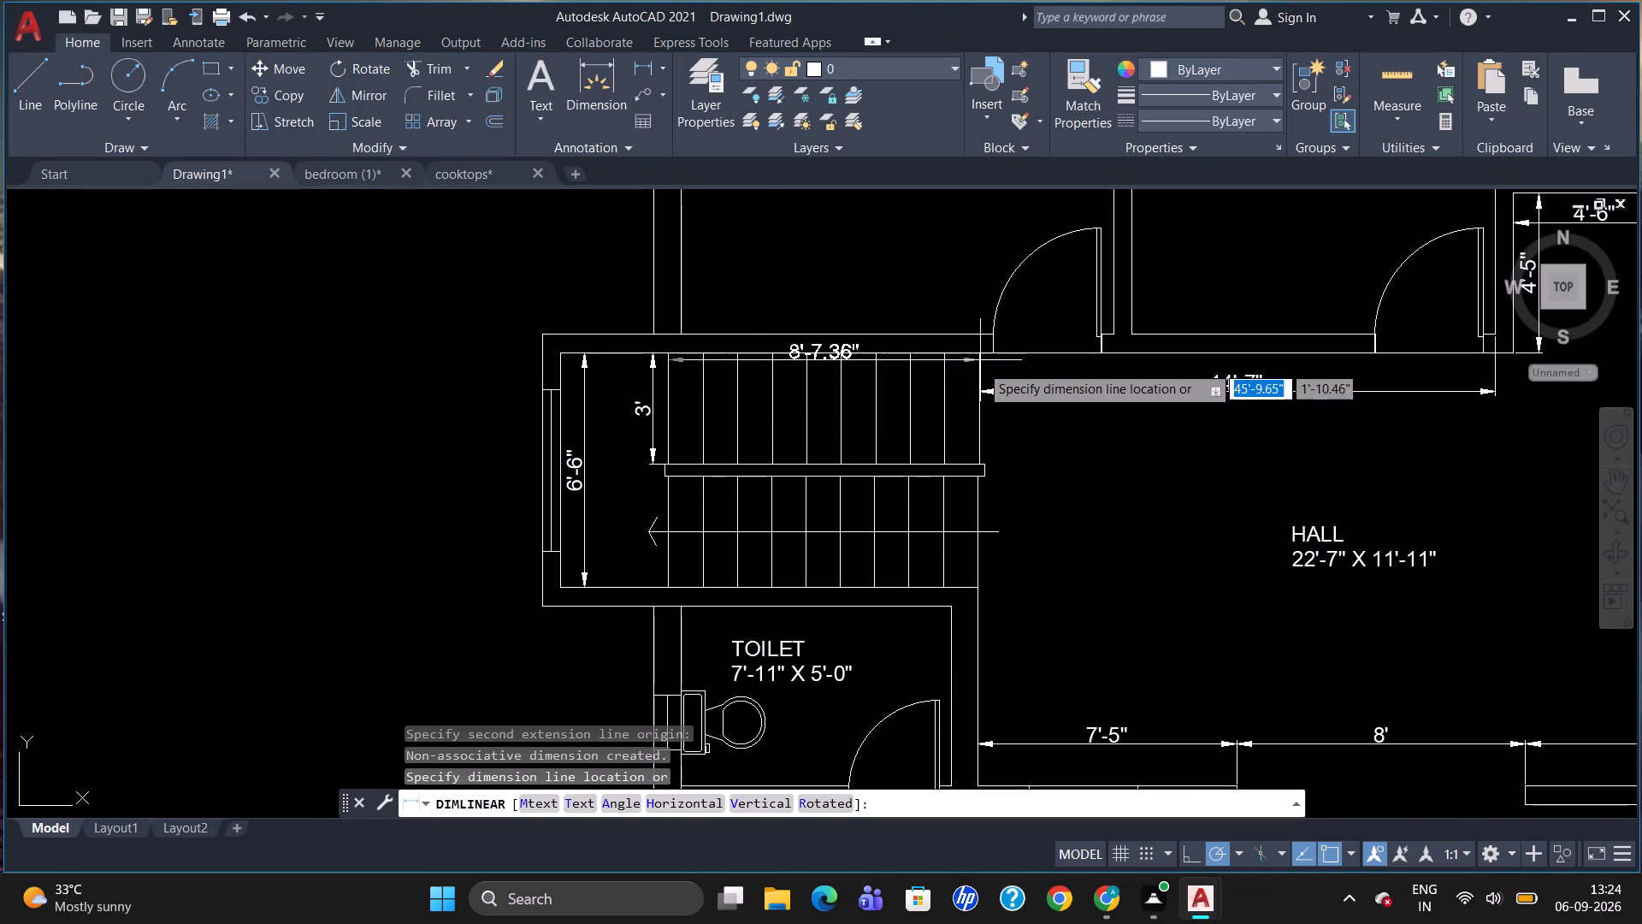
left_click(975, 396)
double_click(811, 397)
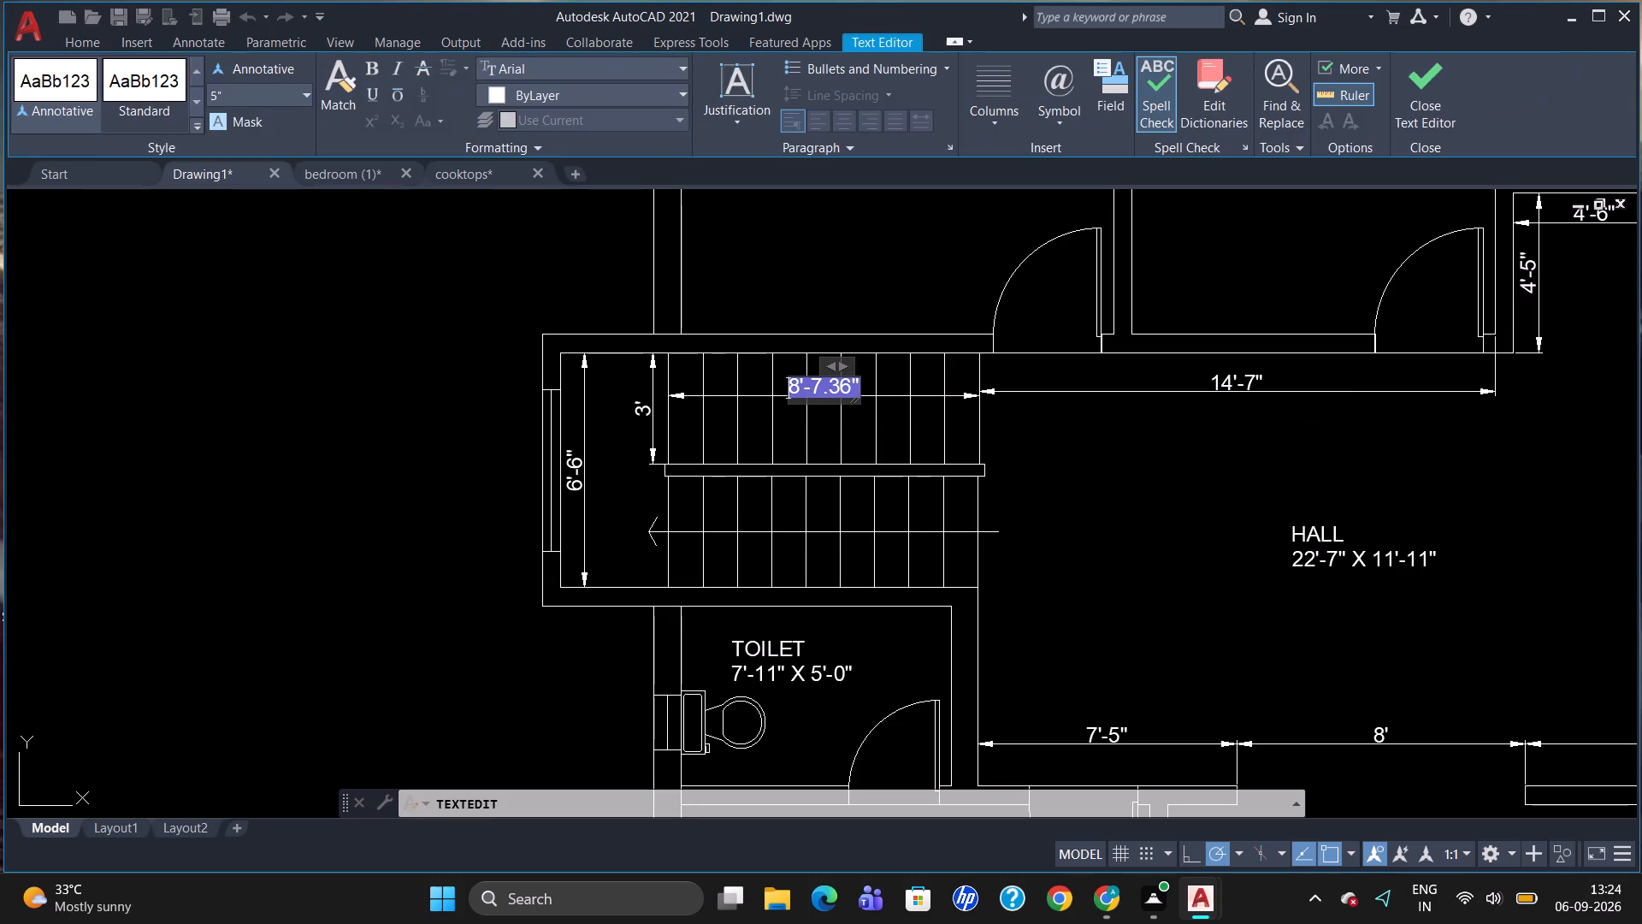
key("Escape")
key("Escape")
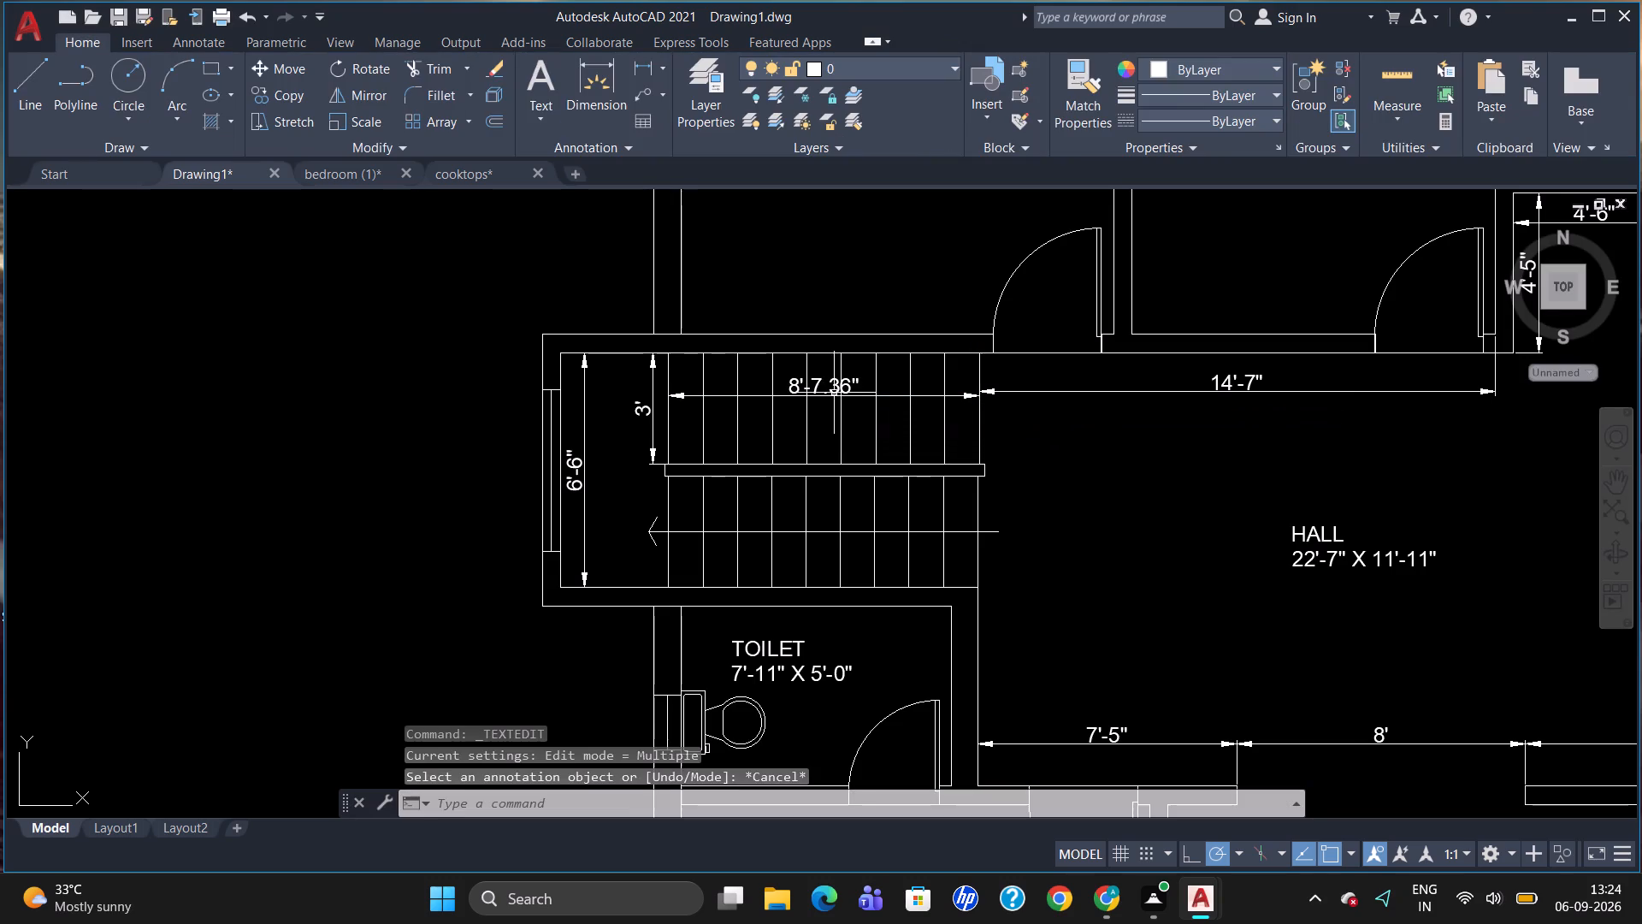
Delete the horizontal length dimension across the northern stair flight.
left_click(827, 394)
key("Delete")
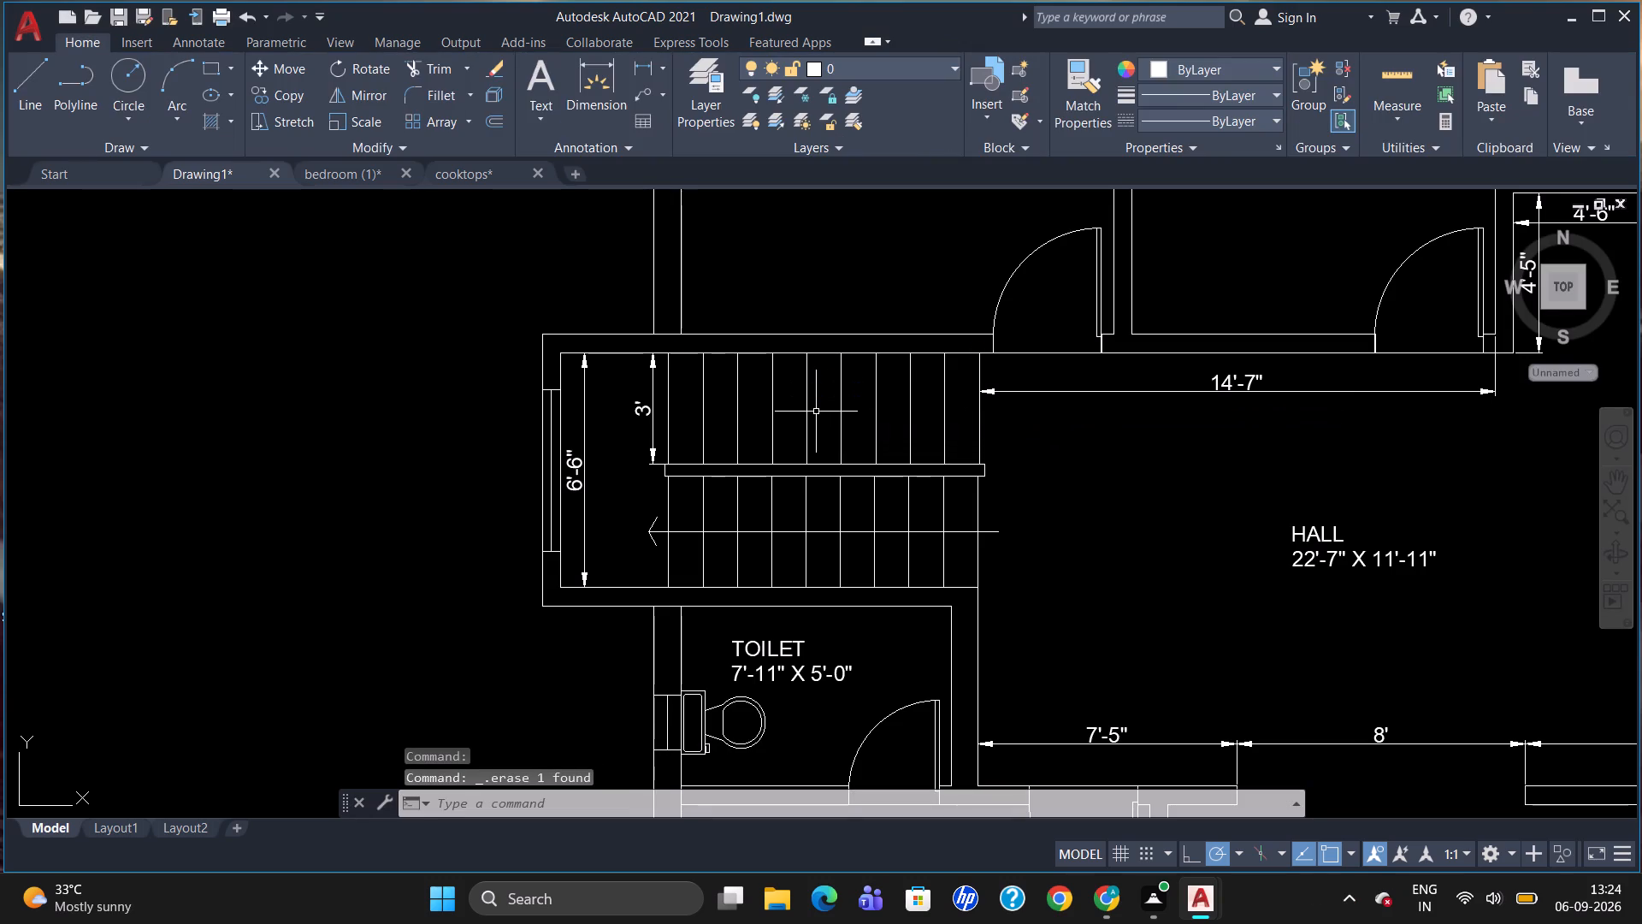
Add a horizontal linear dimension from the stairwell's west wall inner face to the east edge of the northern stair flight.
type("DLI")
key("Return")
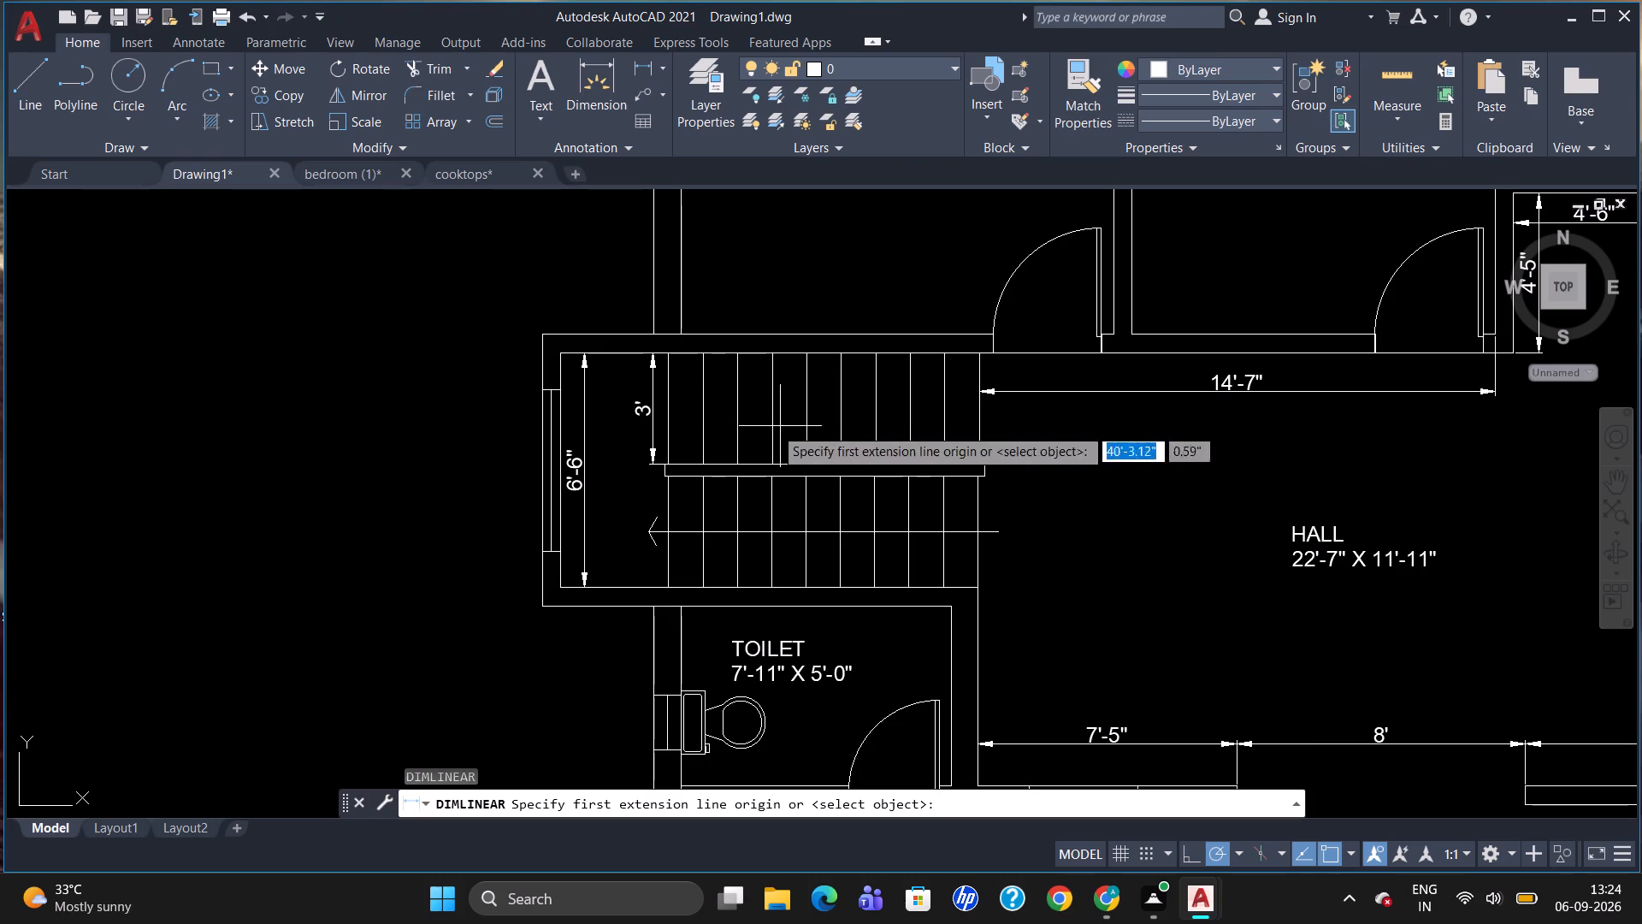
left_click(561, 386)
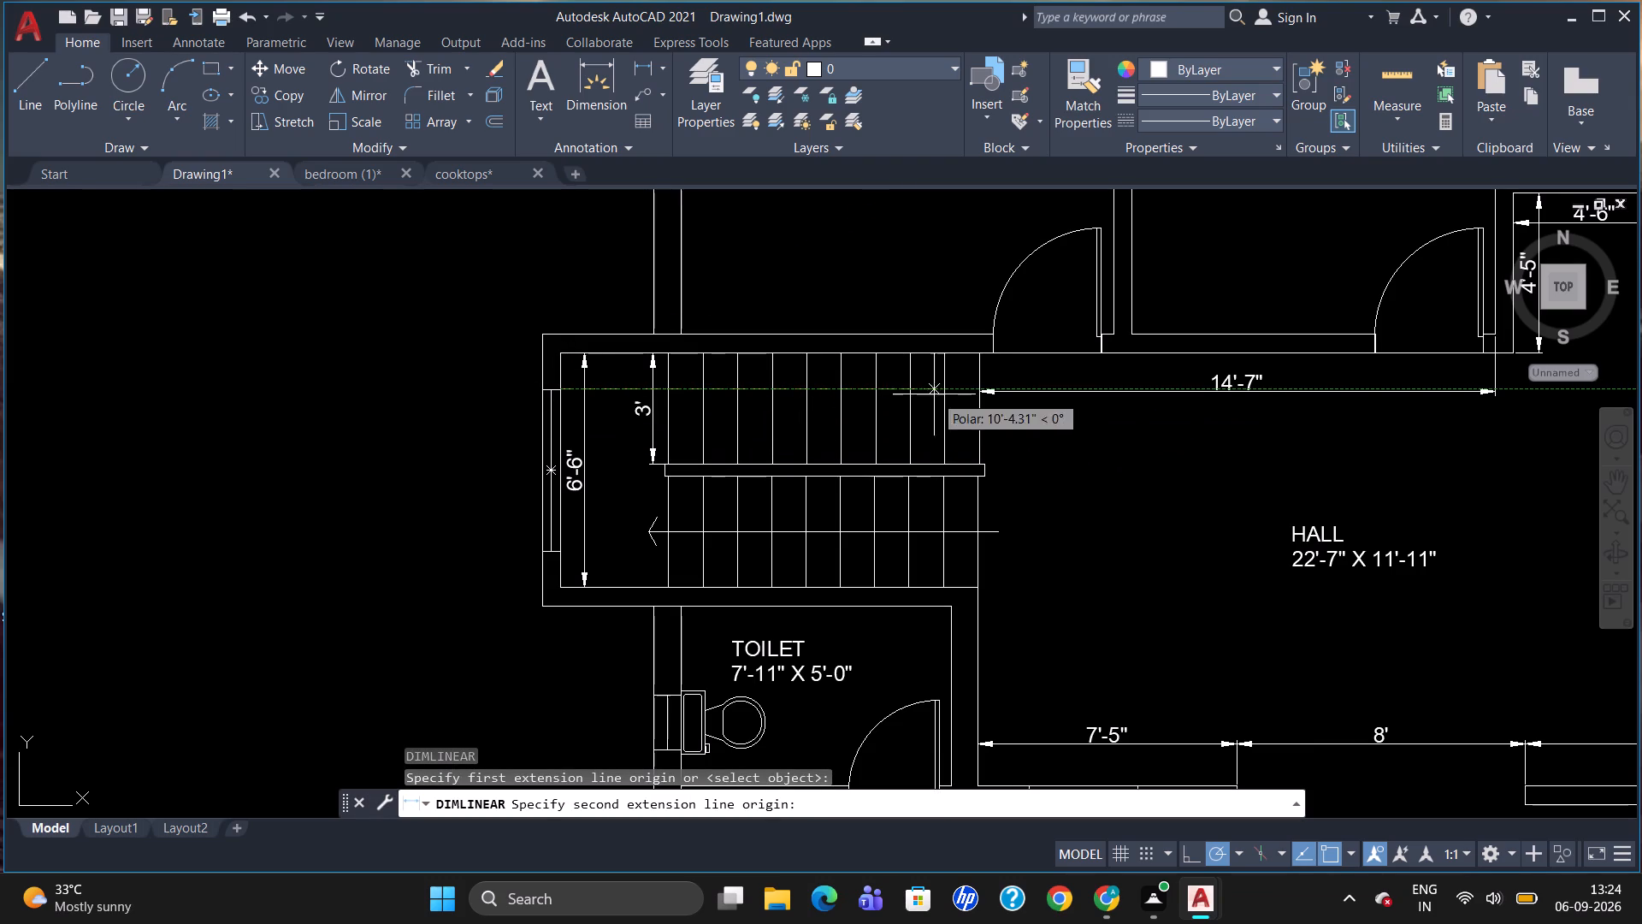
left_click(980, 390)
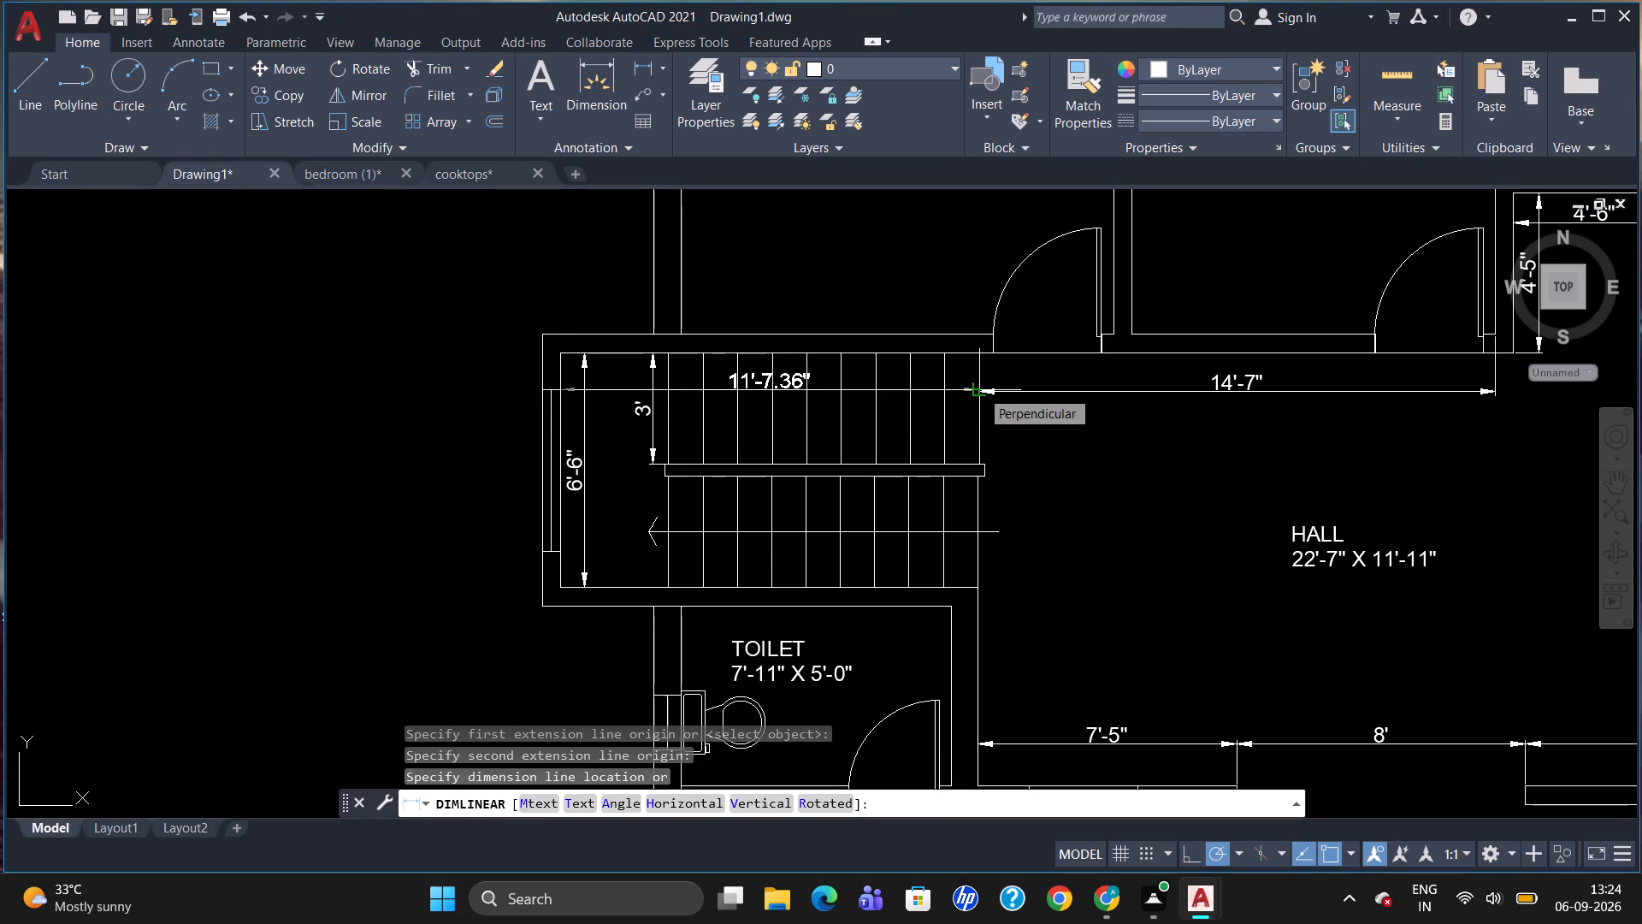
left_click(980, 389)
Override the text of the staircase's overall horizontal dimension with 11'-4".
double_click(774, 382)
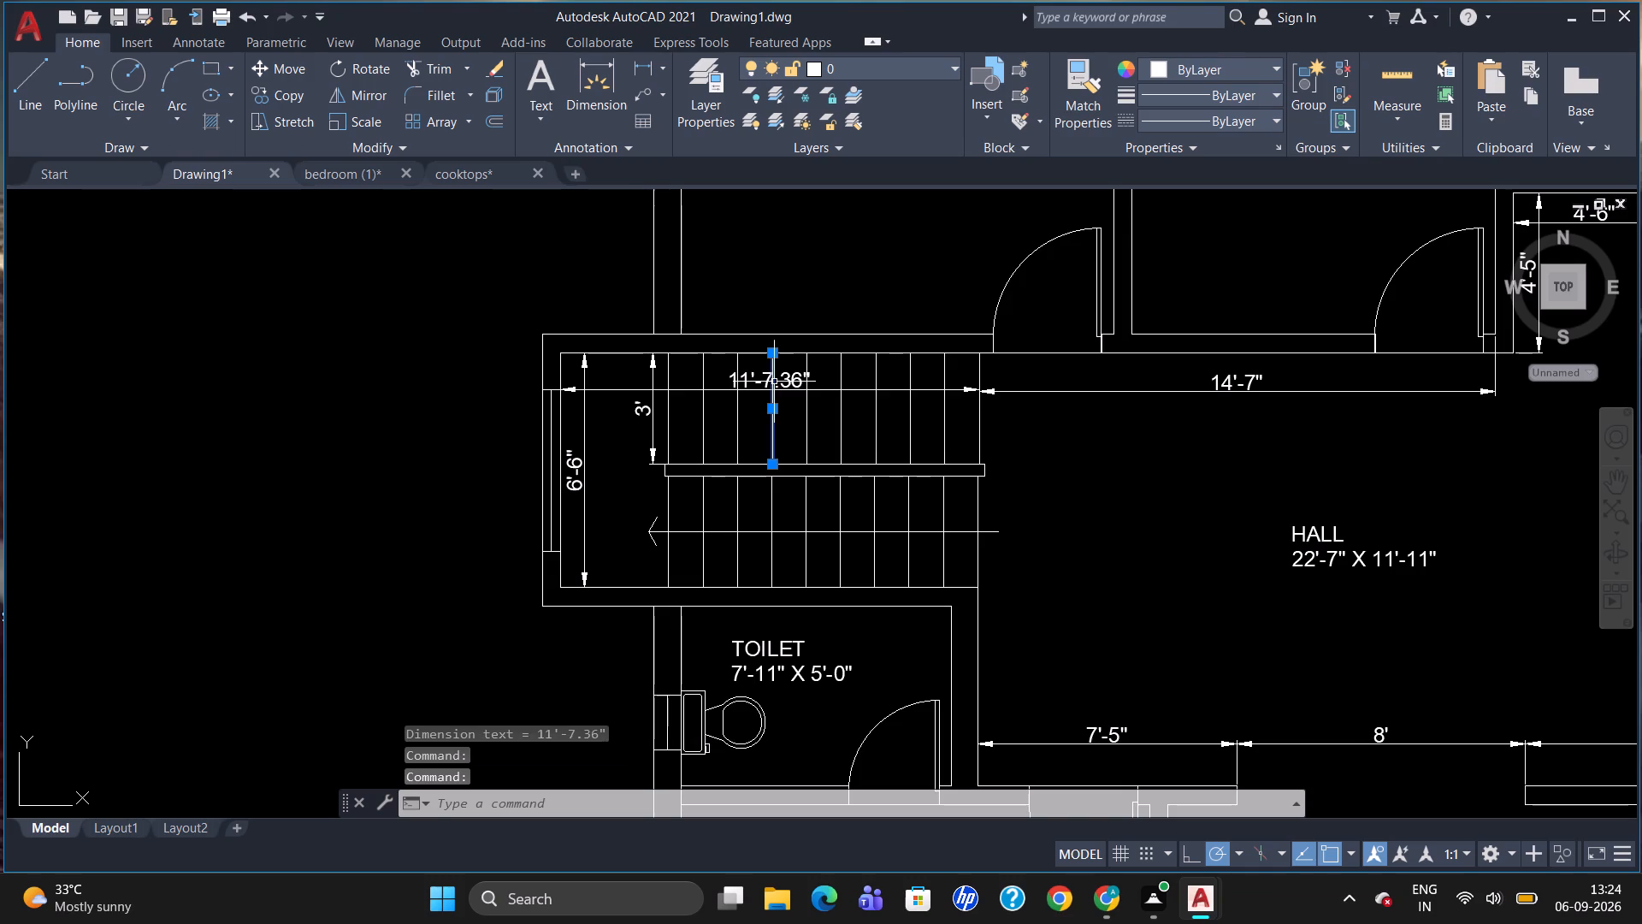
key("Escape")
double_click(758, 376)
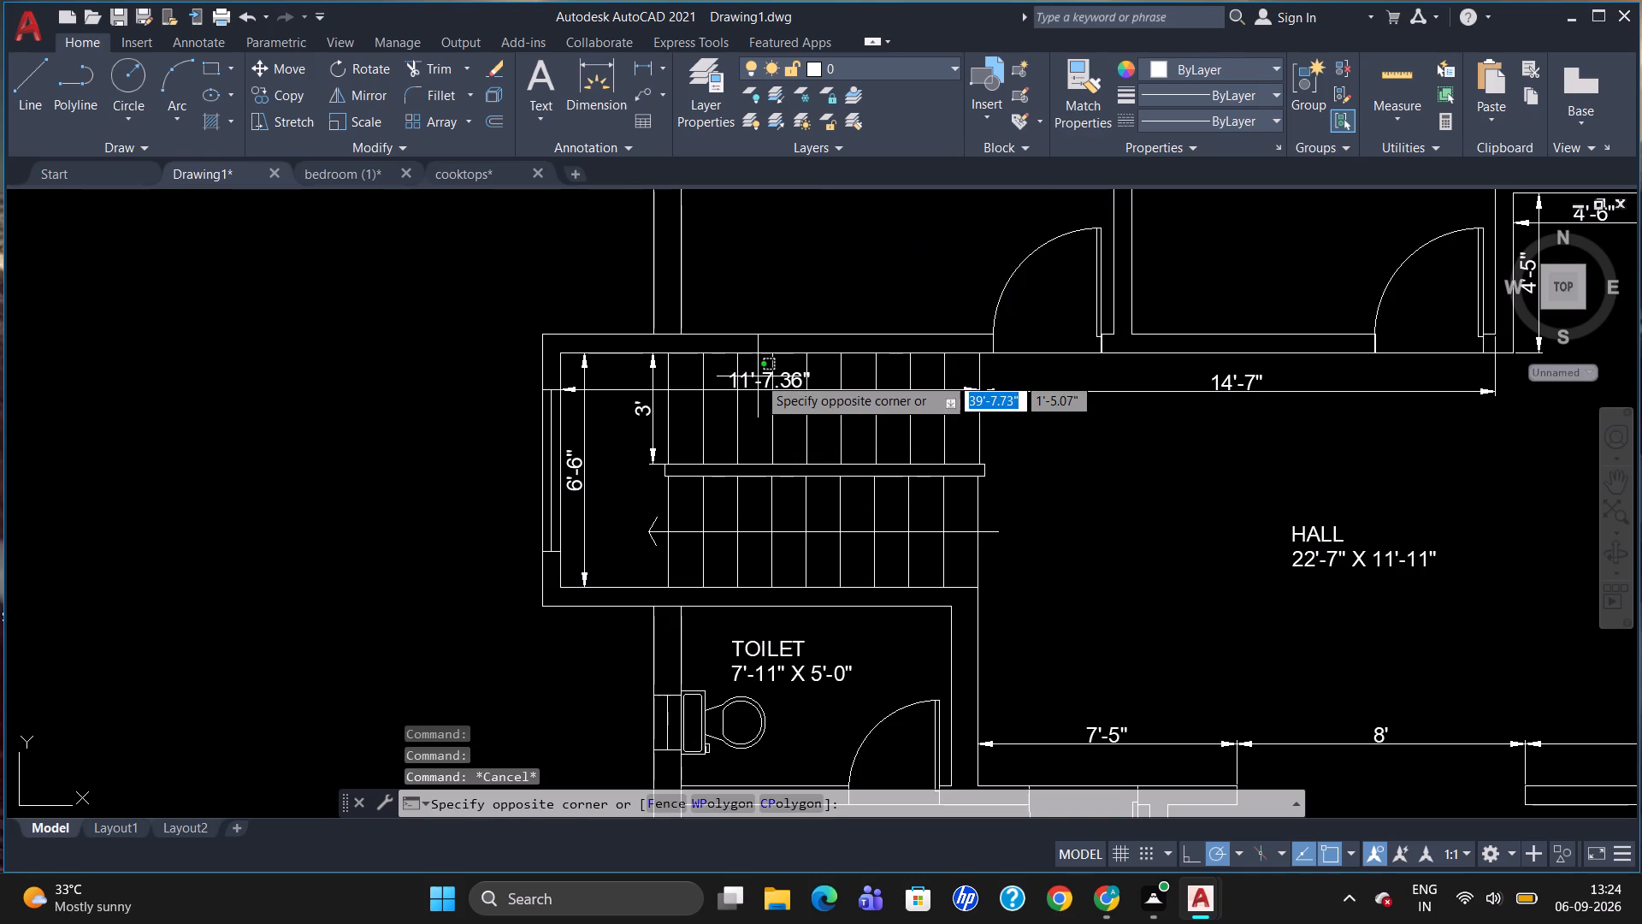
double_click(746, 379)
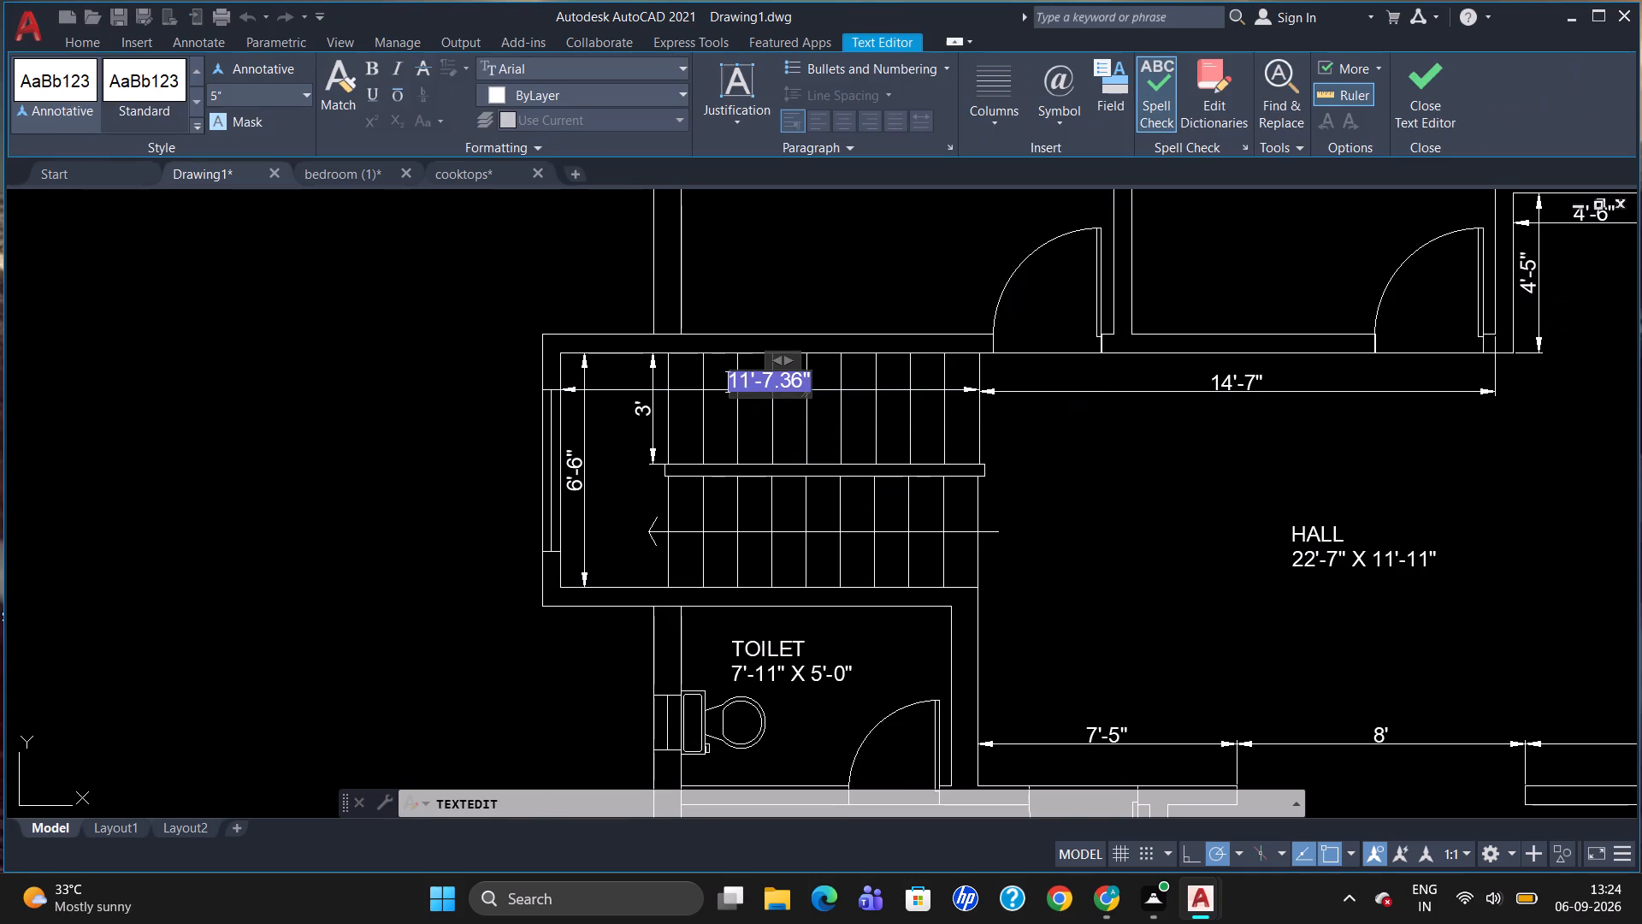
key("Delete")
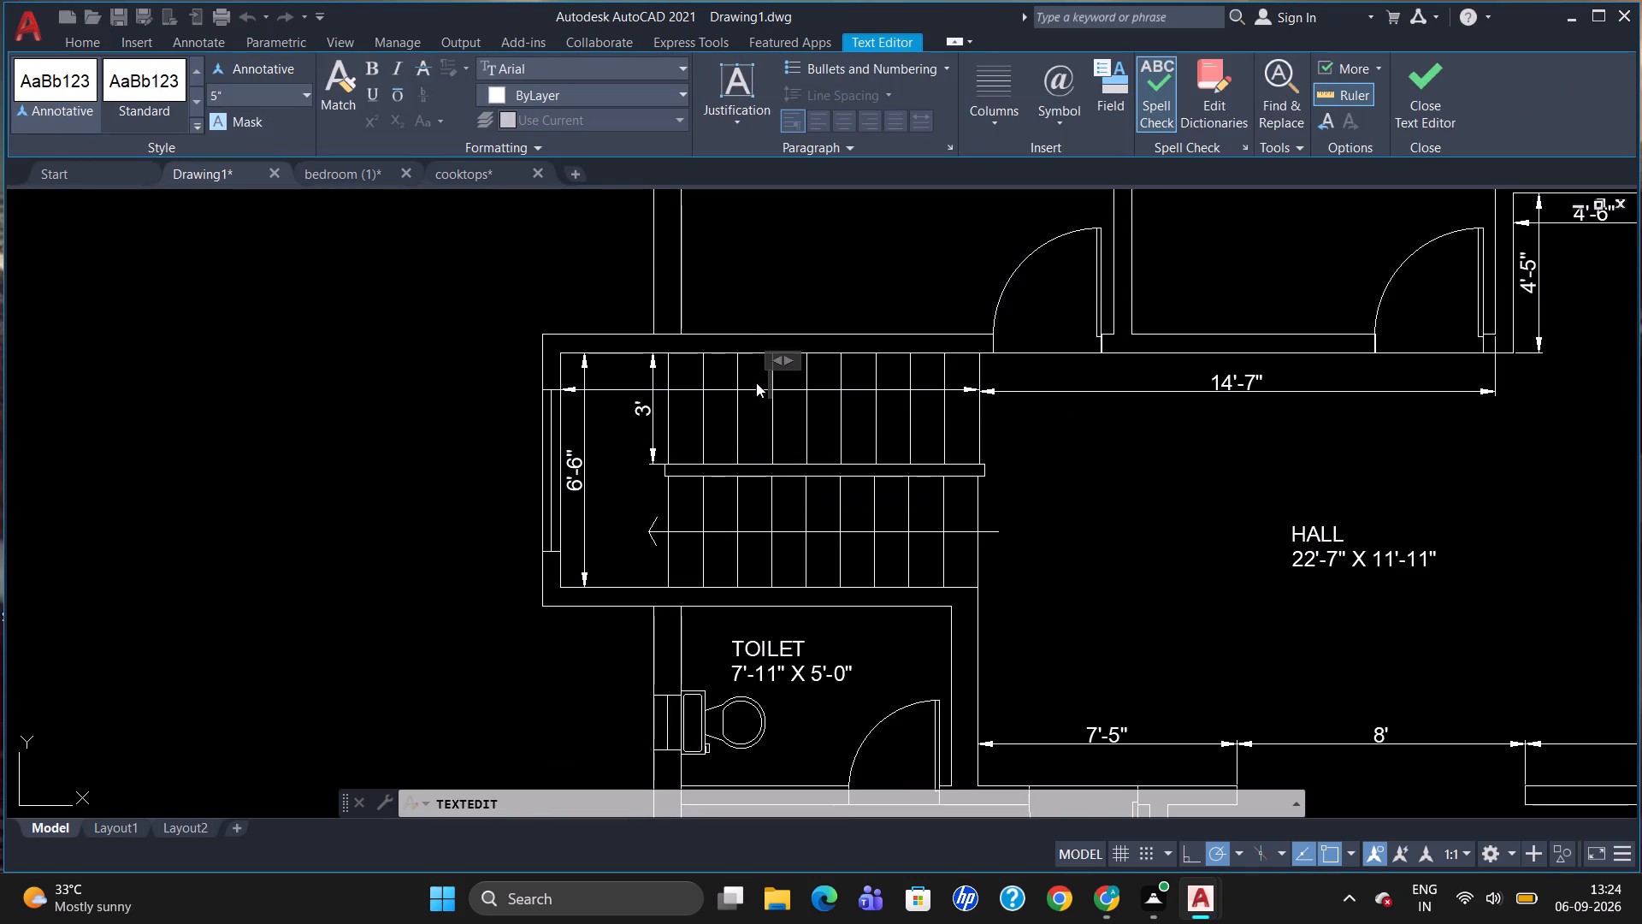
key("1")
key("1")
type("'-4\"")
left_click(1261, 589)
key("Escape")
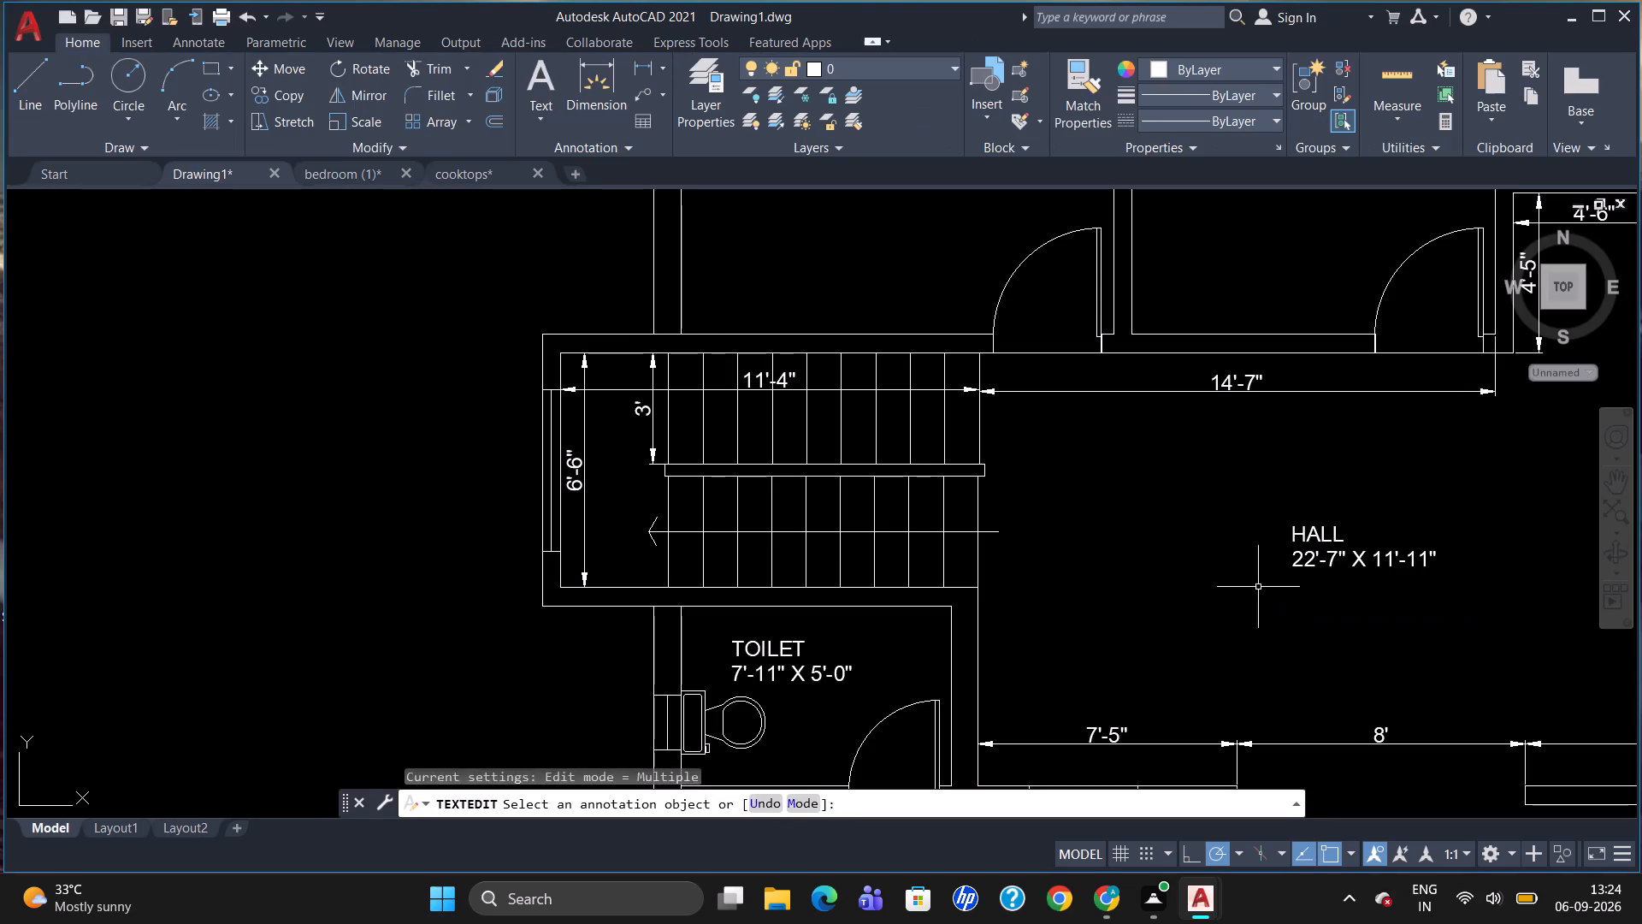
Add the multiline text UP at 5" height beside the tail of the stair direction arrow, at the hall side.
scroll(1086, 476, "down", 1)
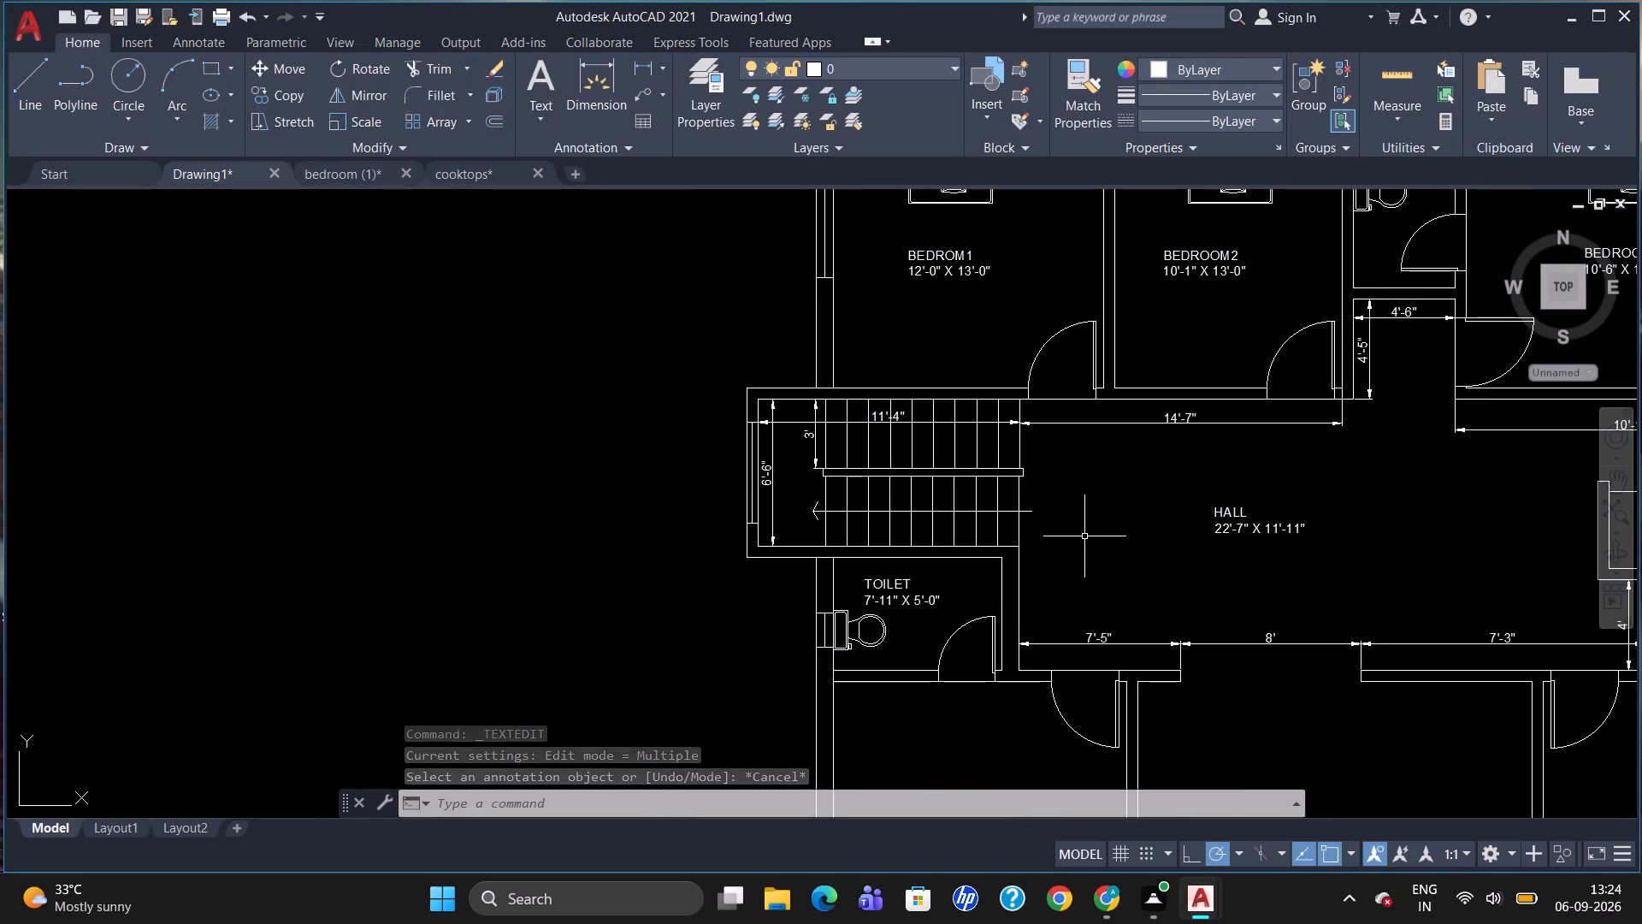
key("t")
key("Return")
scroll(1061, 528, "up", 2)
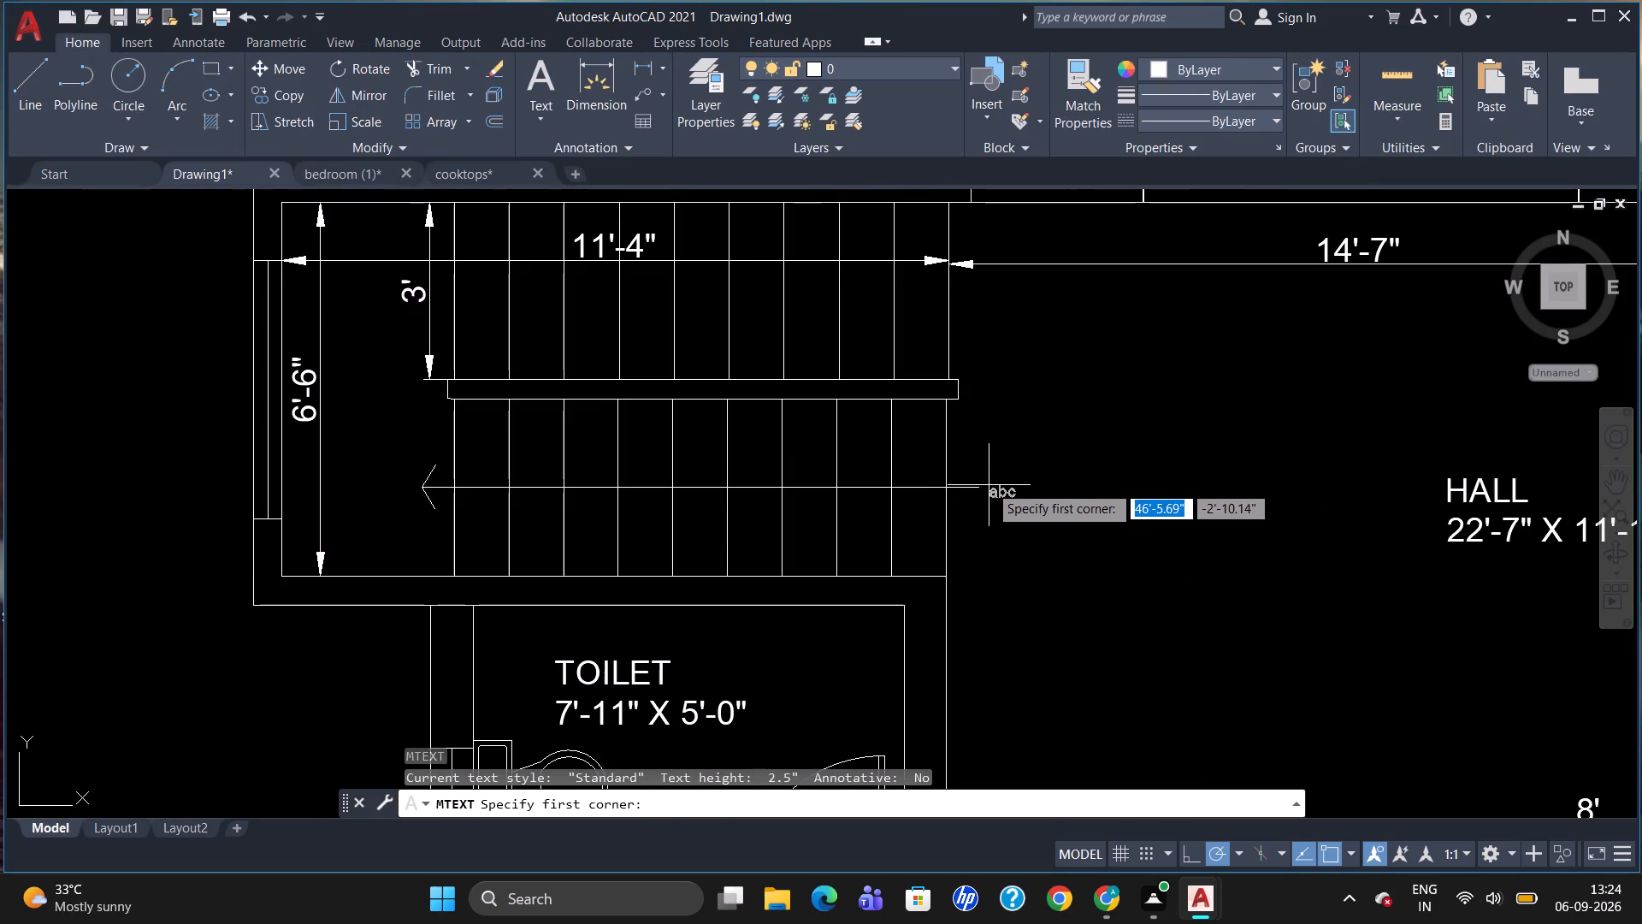
left_click(985, 471)
left_click(1060, 508)
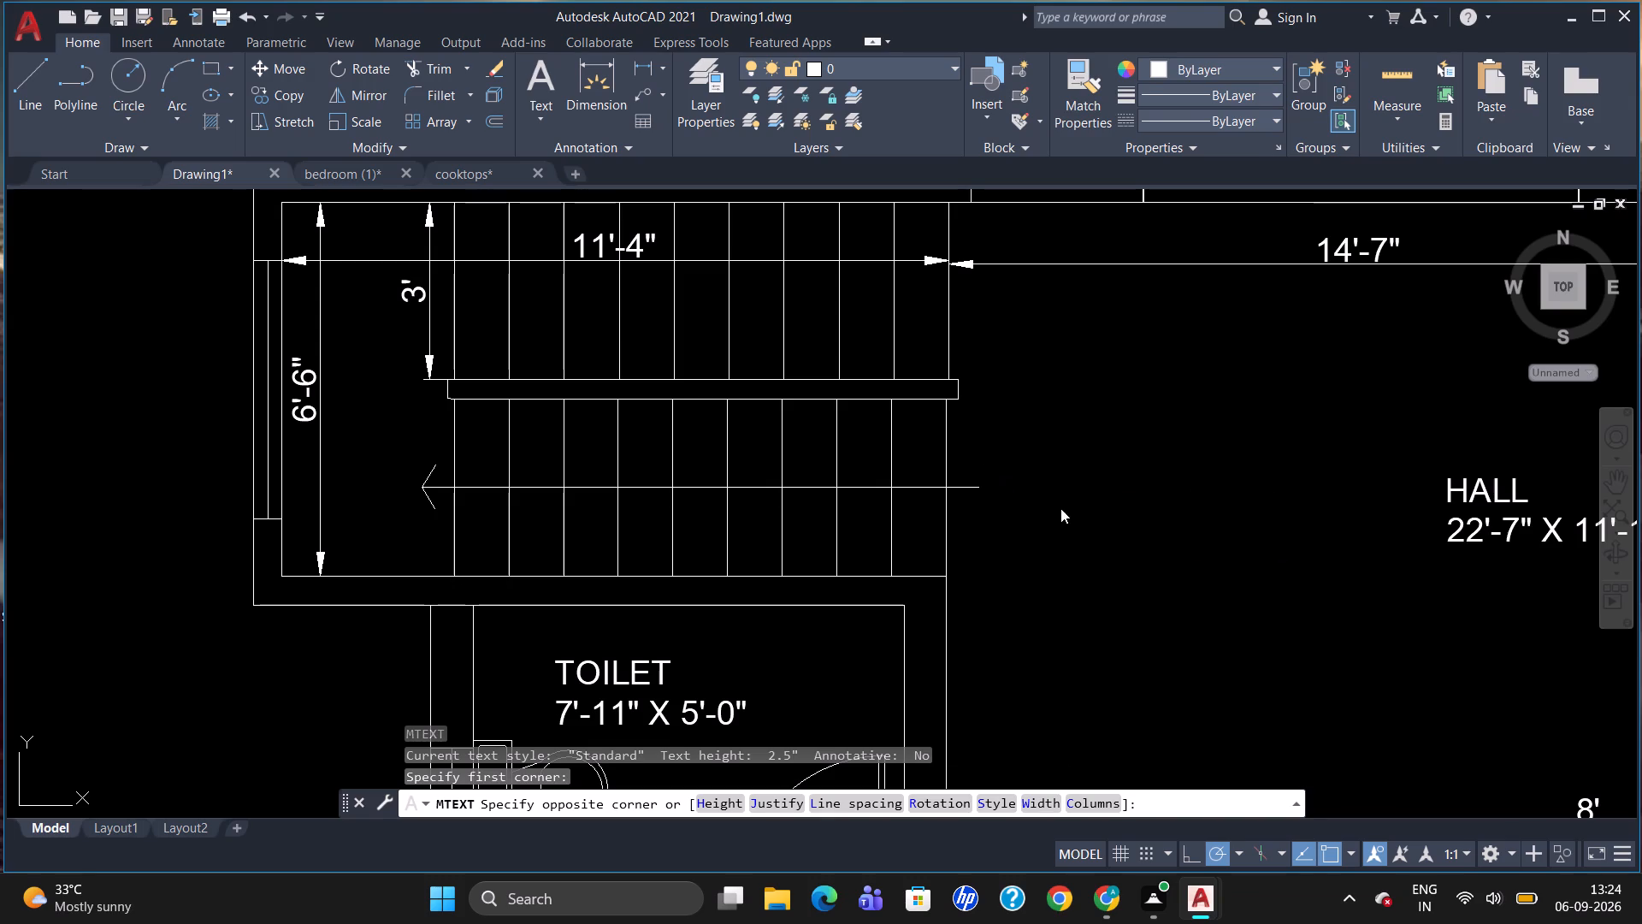
left_click(262, 92)
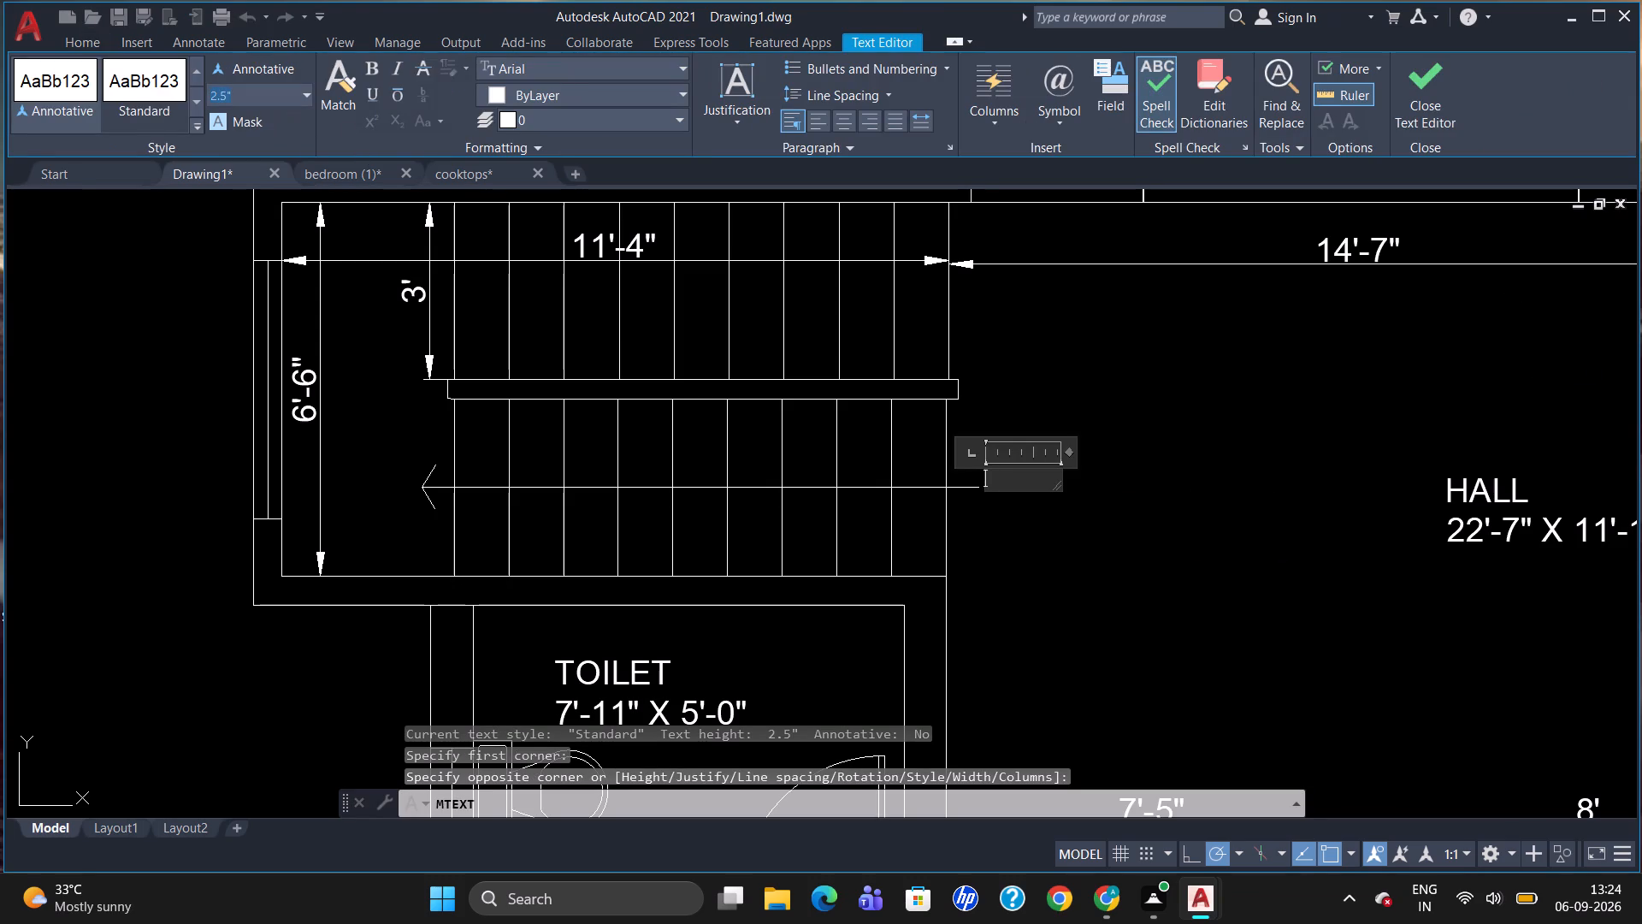
key("BackSpace")
key("5")
key("Return")
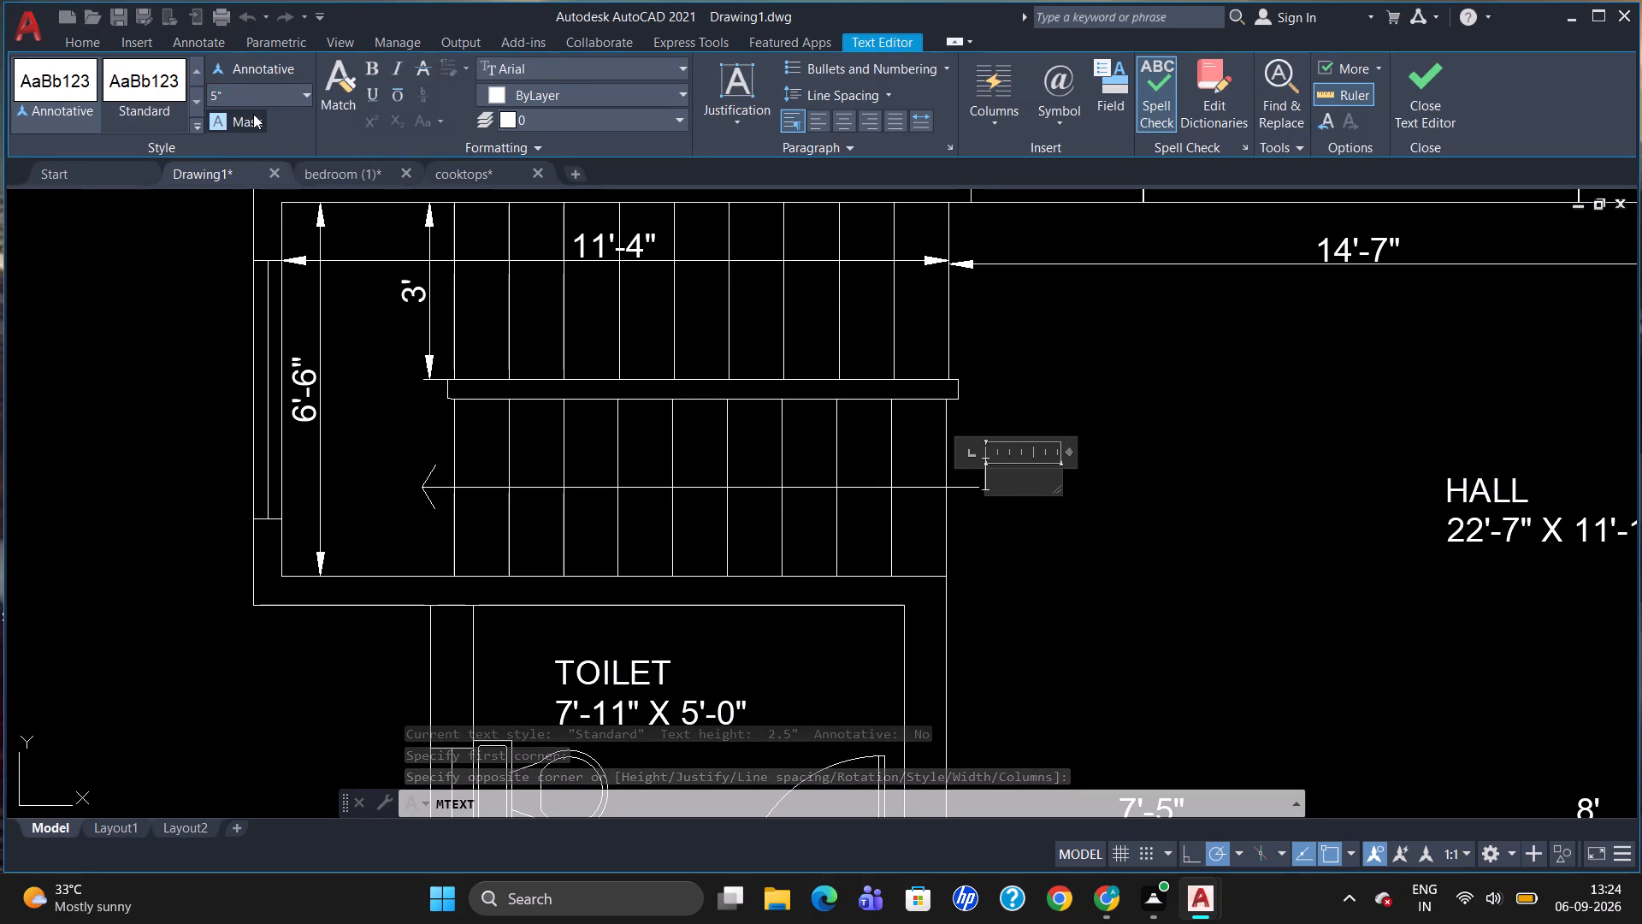
type("UP")
left_click(994, 609)
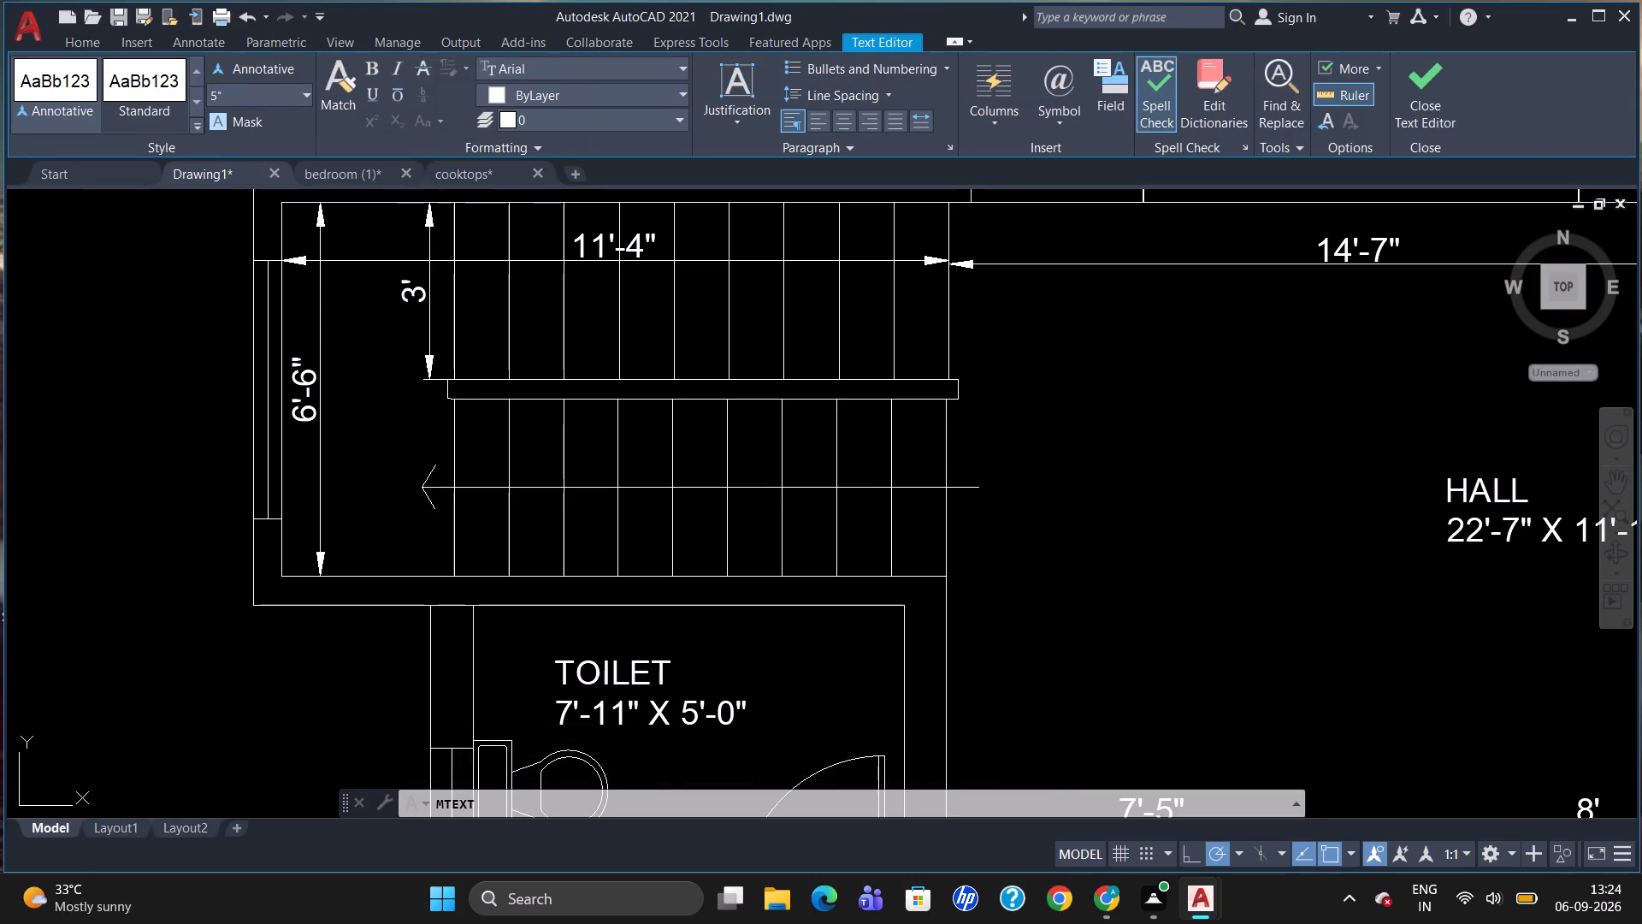
key("Escape")
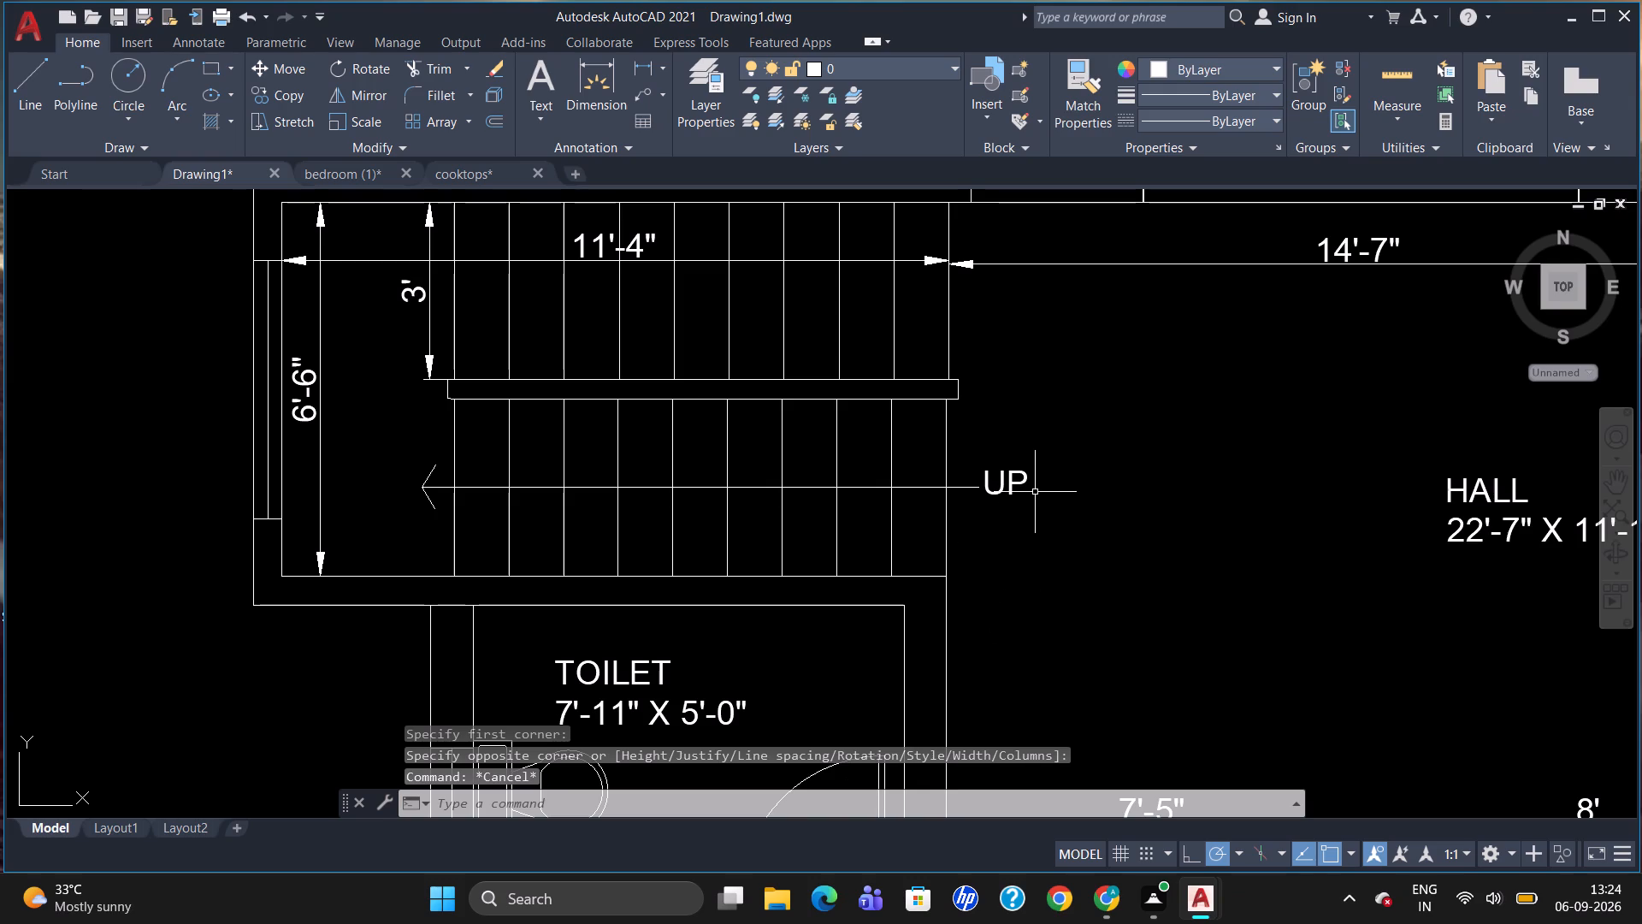
Examine the whole floor plan, checking the labels and dimensions from the northern bedrooms down to the drawing area and entrance.
scroll(1031, 494, "down", 2)
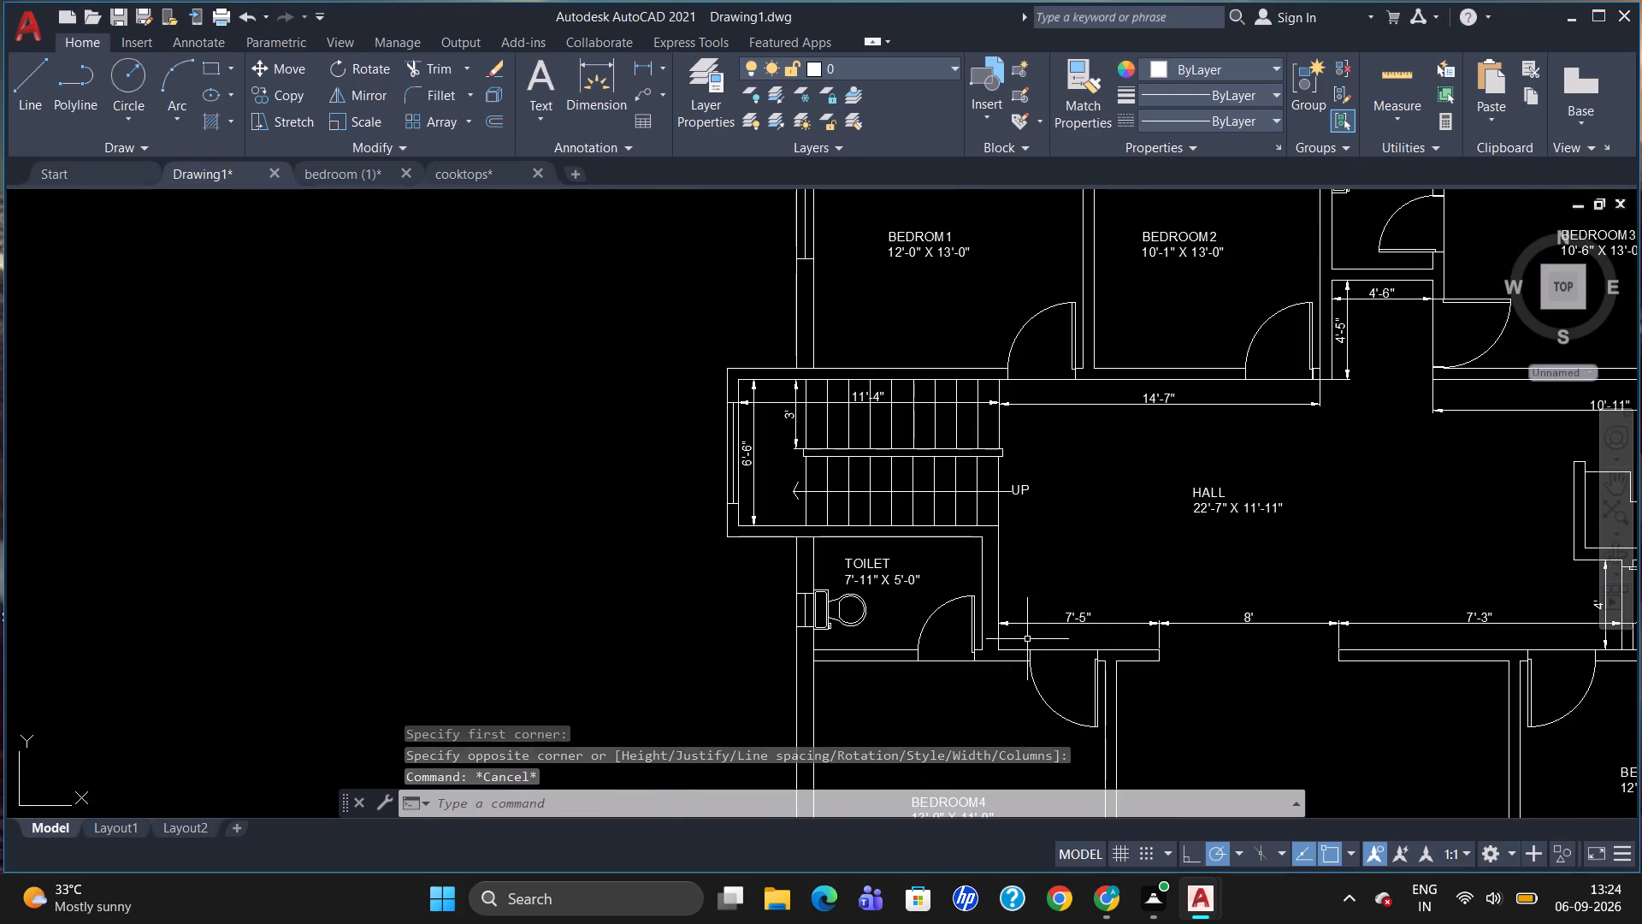
scroll(947, 487, "down", 1)
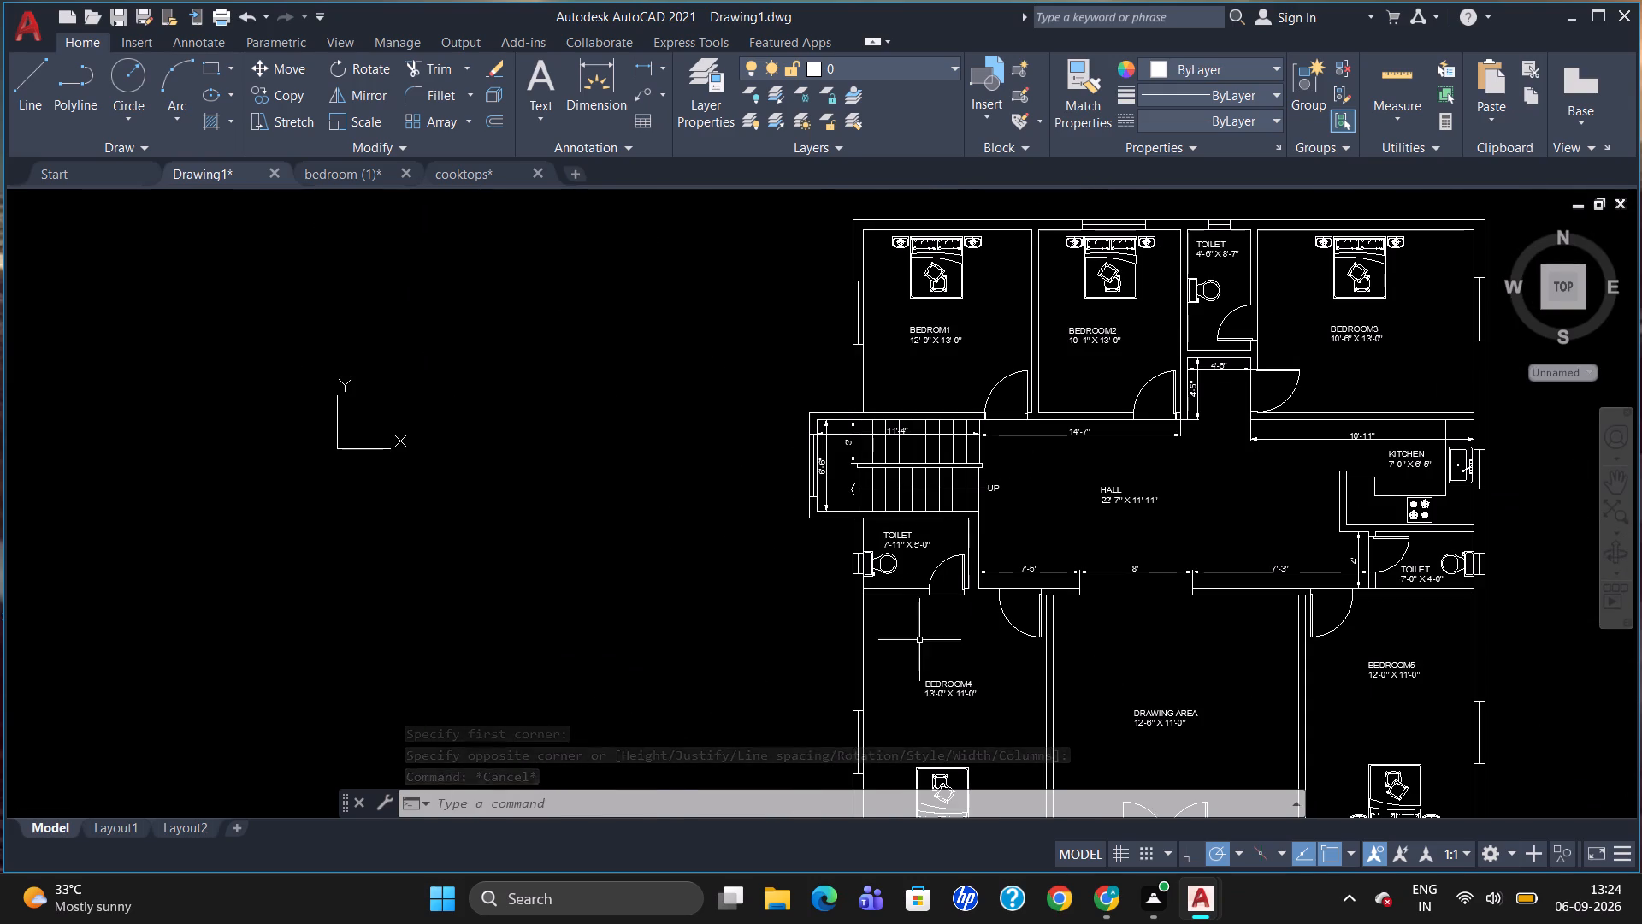
scroll(1037, 489, "up", 2)
scroll(1061, 430, "down", 3)
scroll(1196, 632, "up", 2)
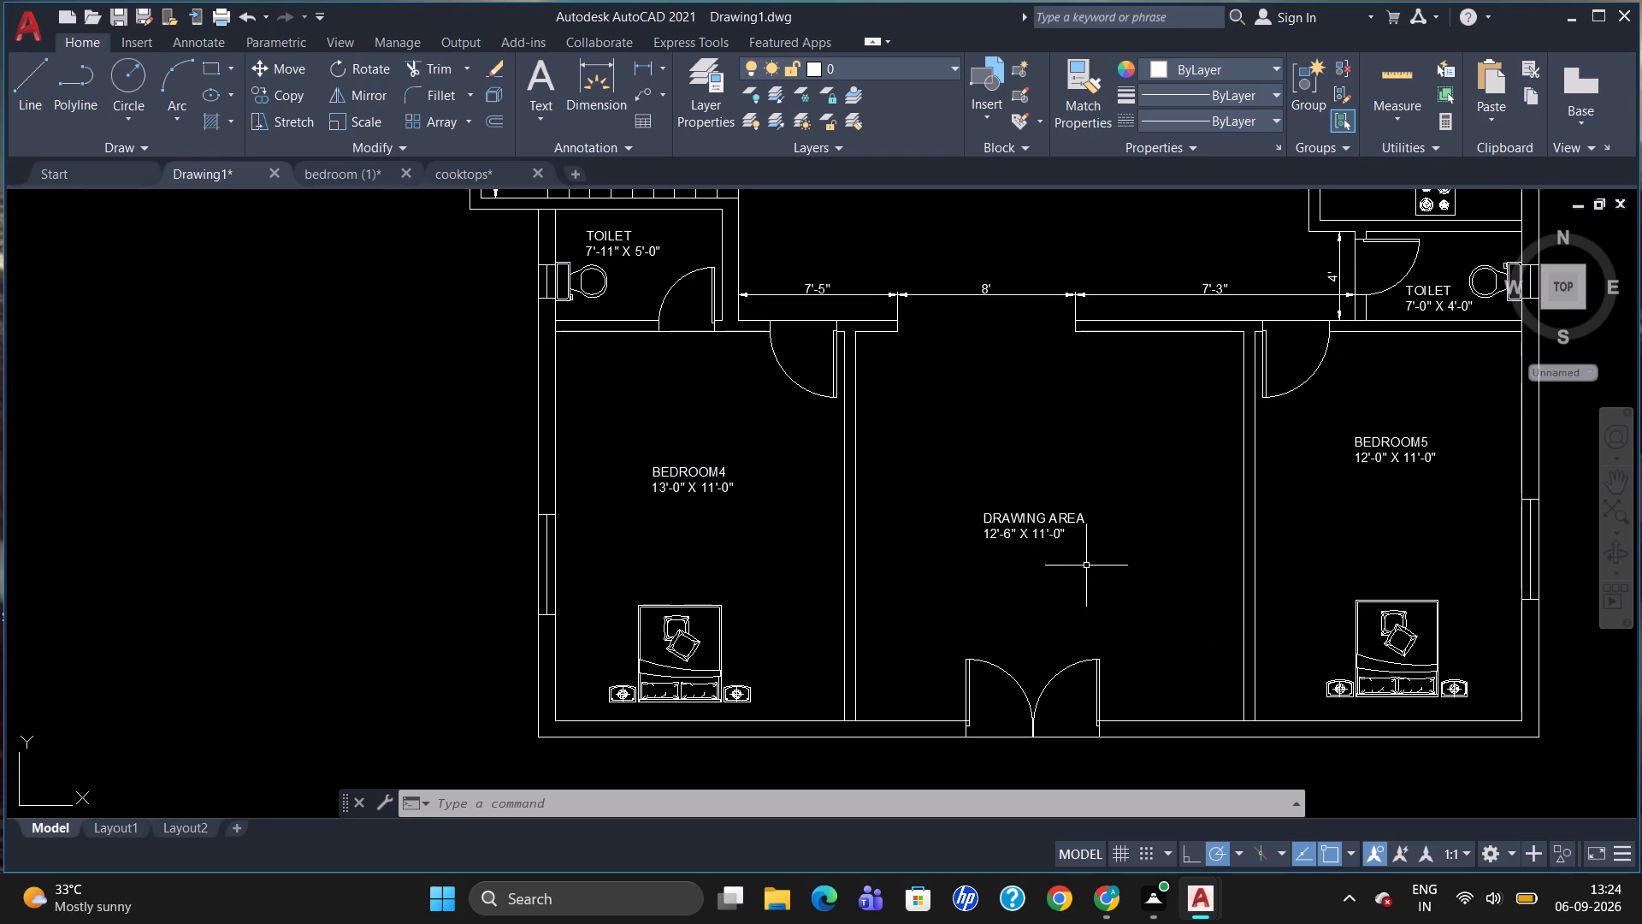
scroll(1086, 566, "down", 1)
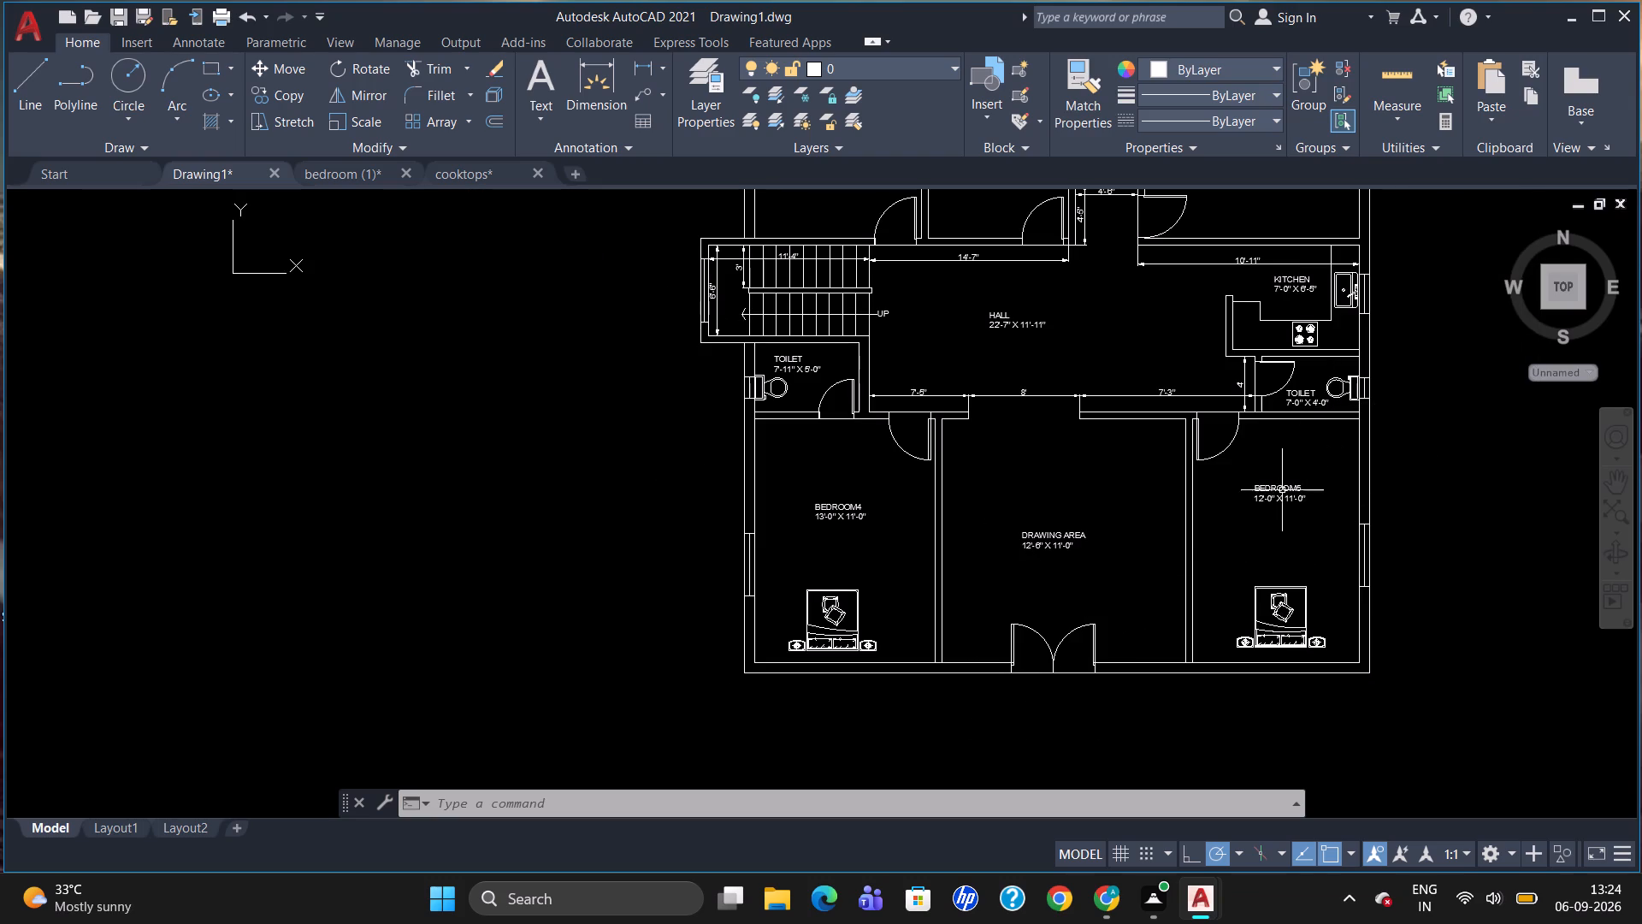
scroll(1279, 516, "up", 2)
scroll(1255, 562, "down", 3)
scroll(1291, 355, "up", 2)
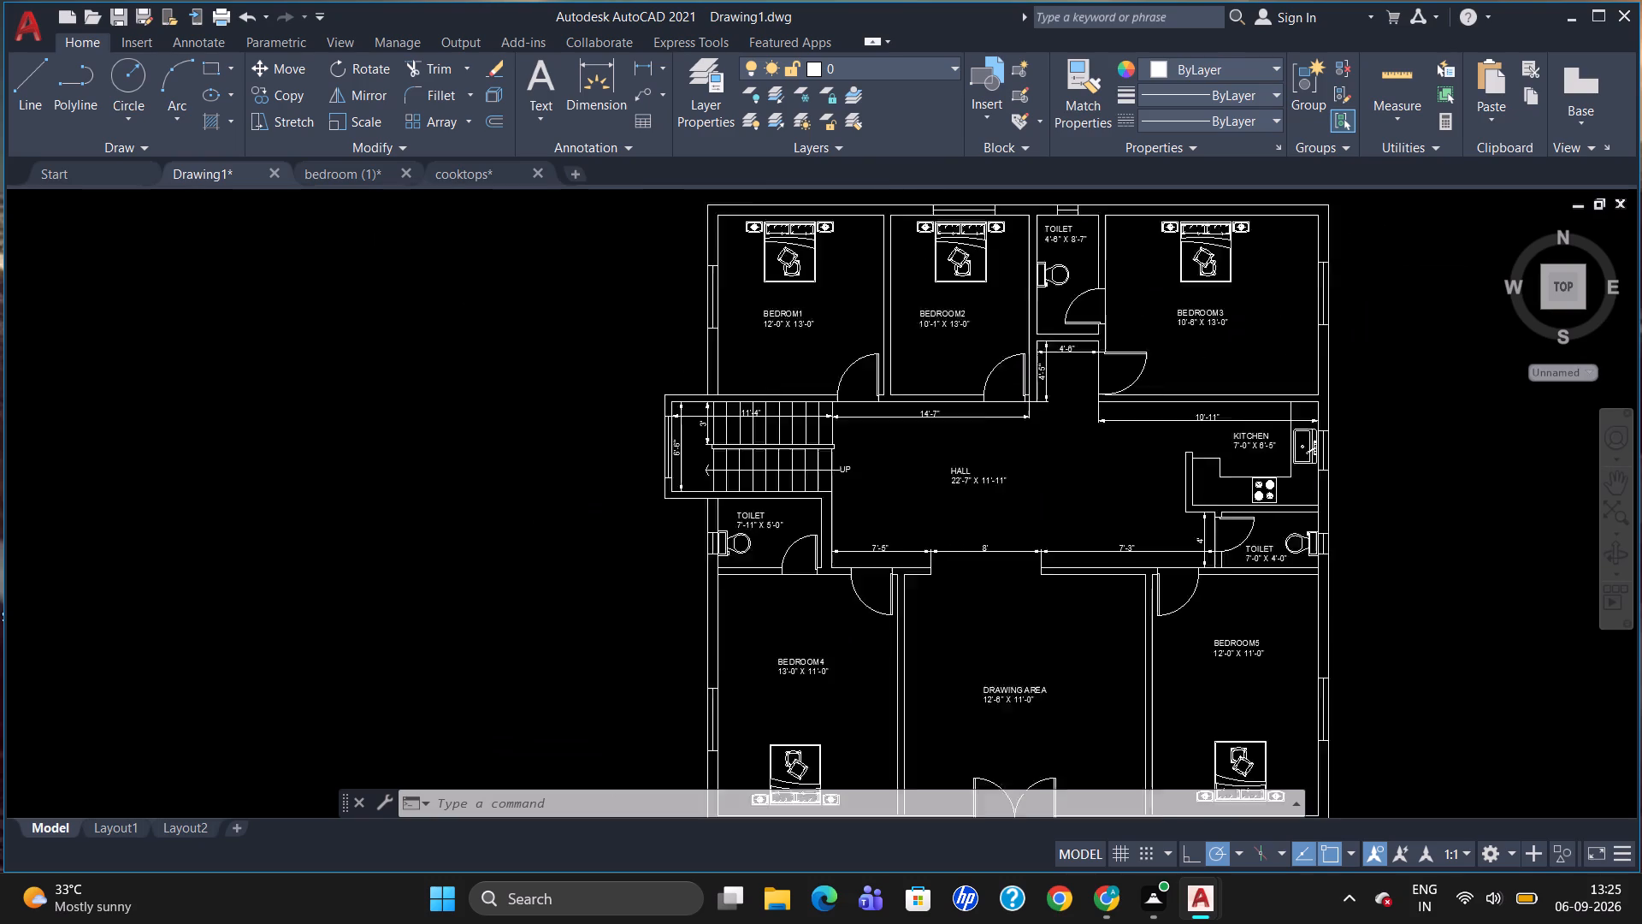
scroll(1306, 465, "down", 1)
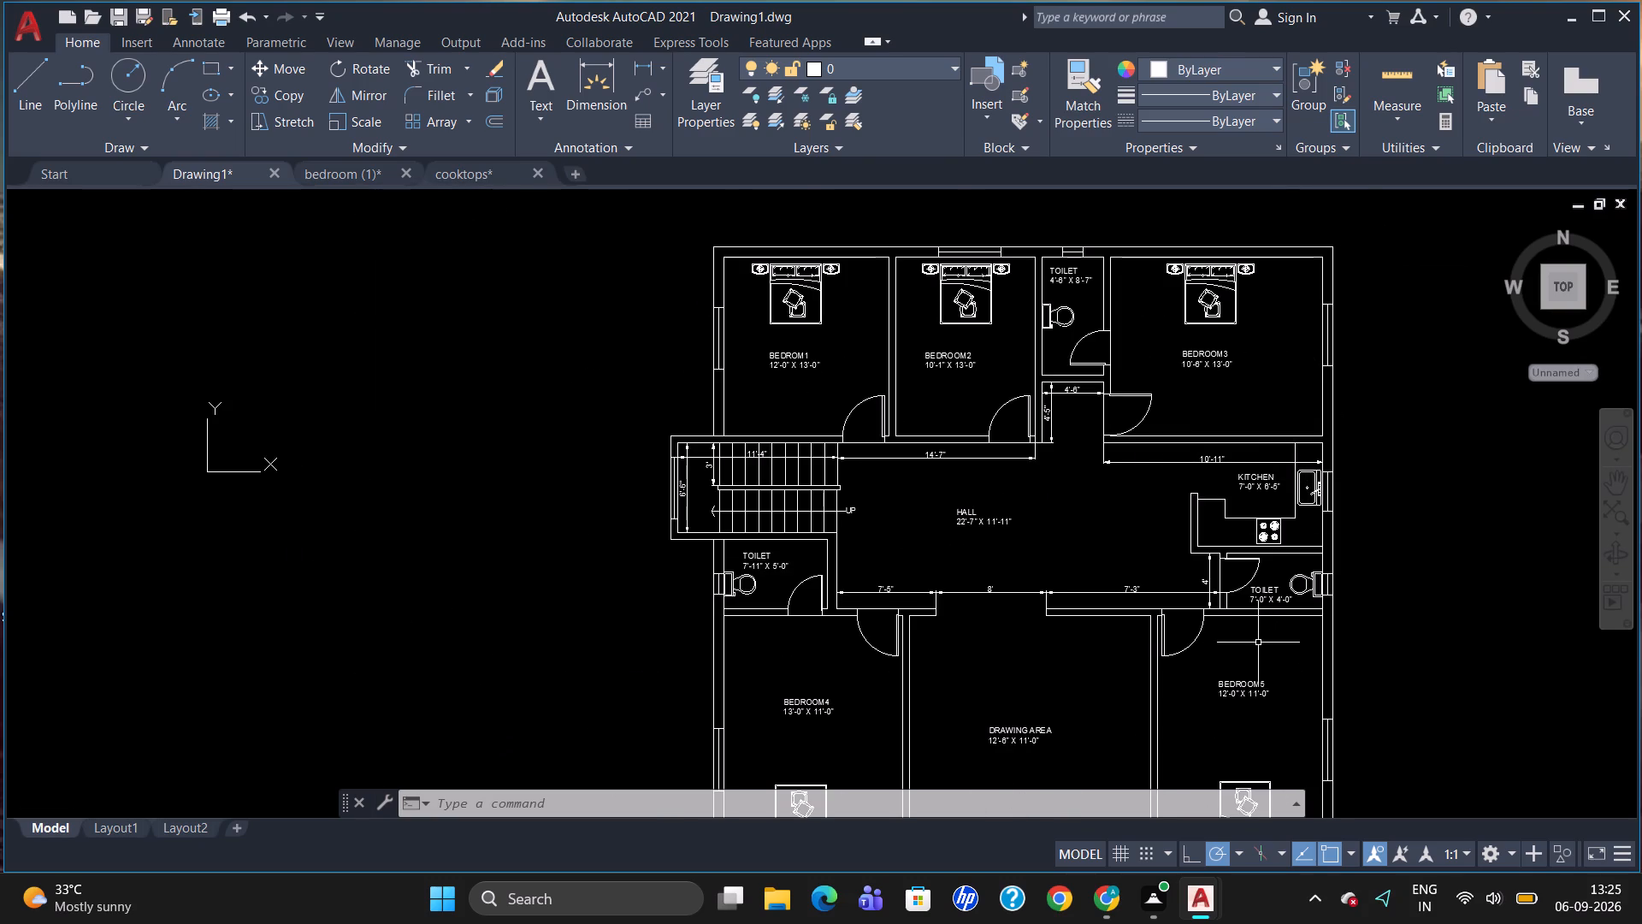
scroll(1258, 643, "up", 1)
scroll(1353, 419, "down", 2)
scroll(1273, 706, "up", 1)
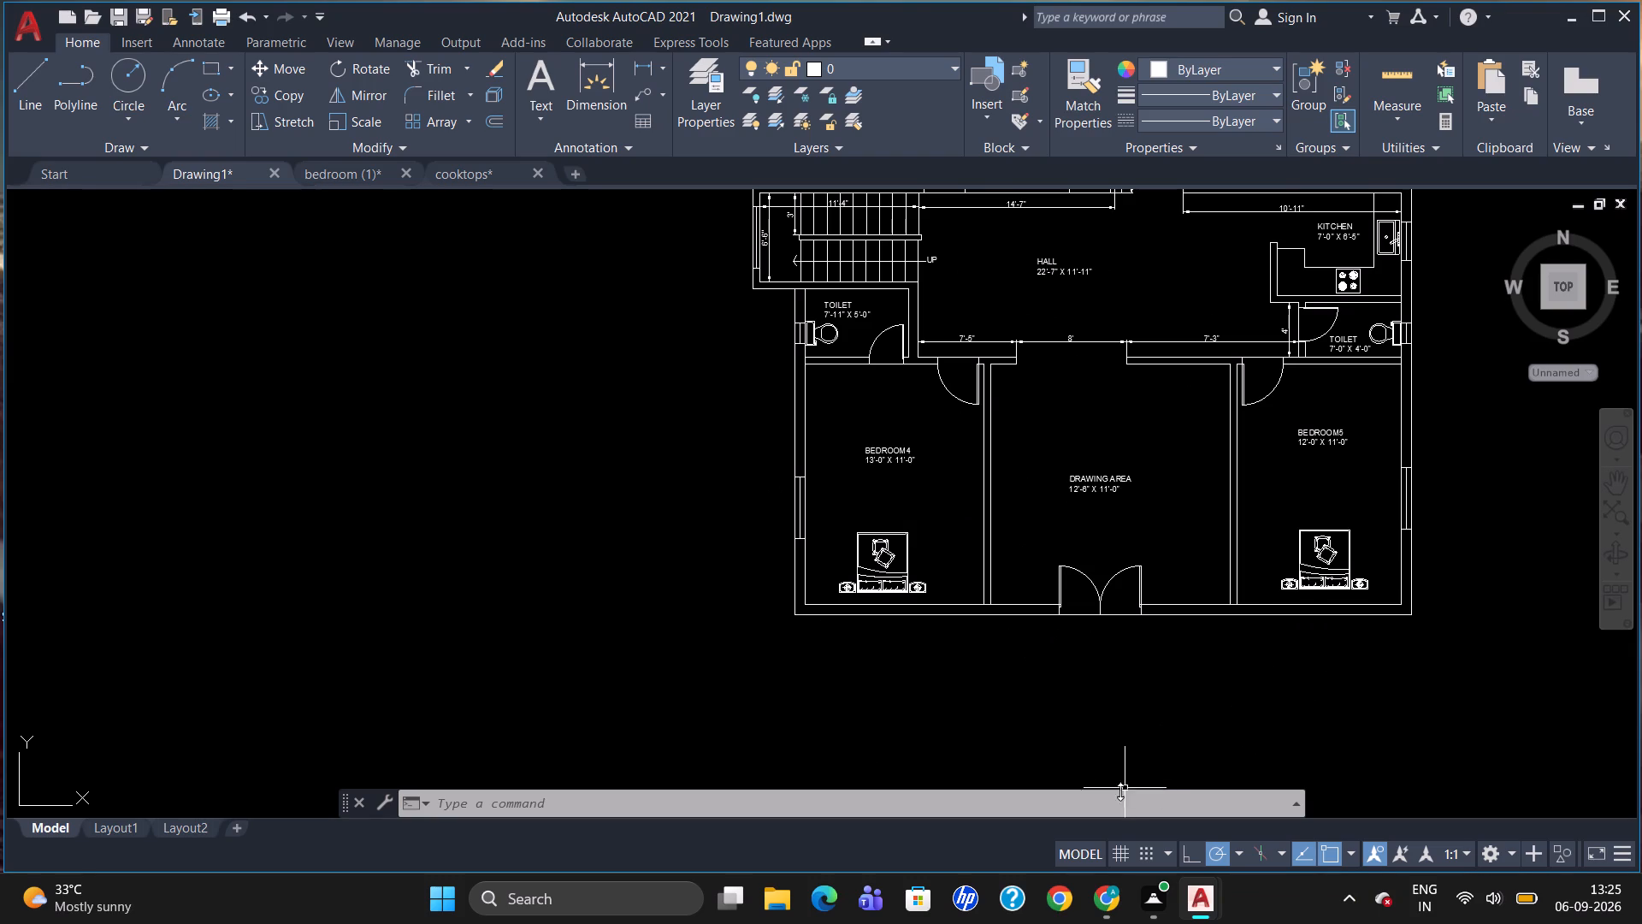
Draw a three-sided line outline about 4'-7" deep outside the drawing area's double door, spanning the room's width against the south wall.
key("l")
key("Return")
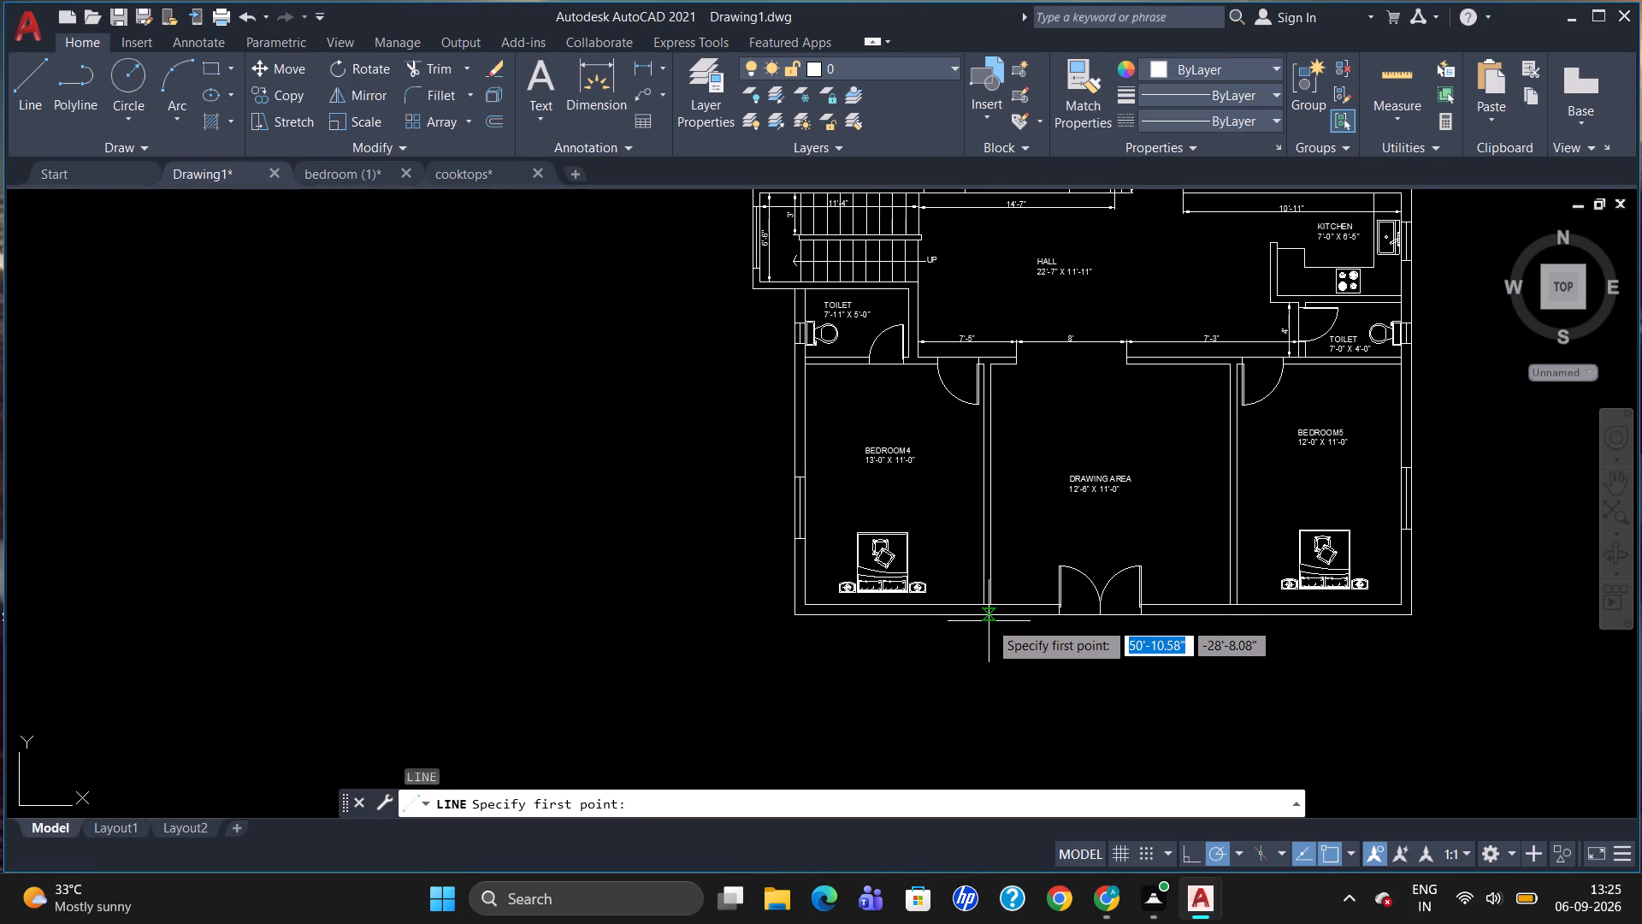
scroll(989, 621, "up", 4)
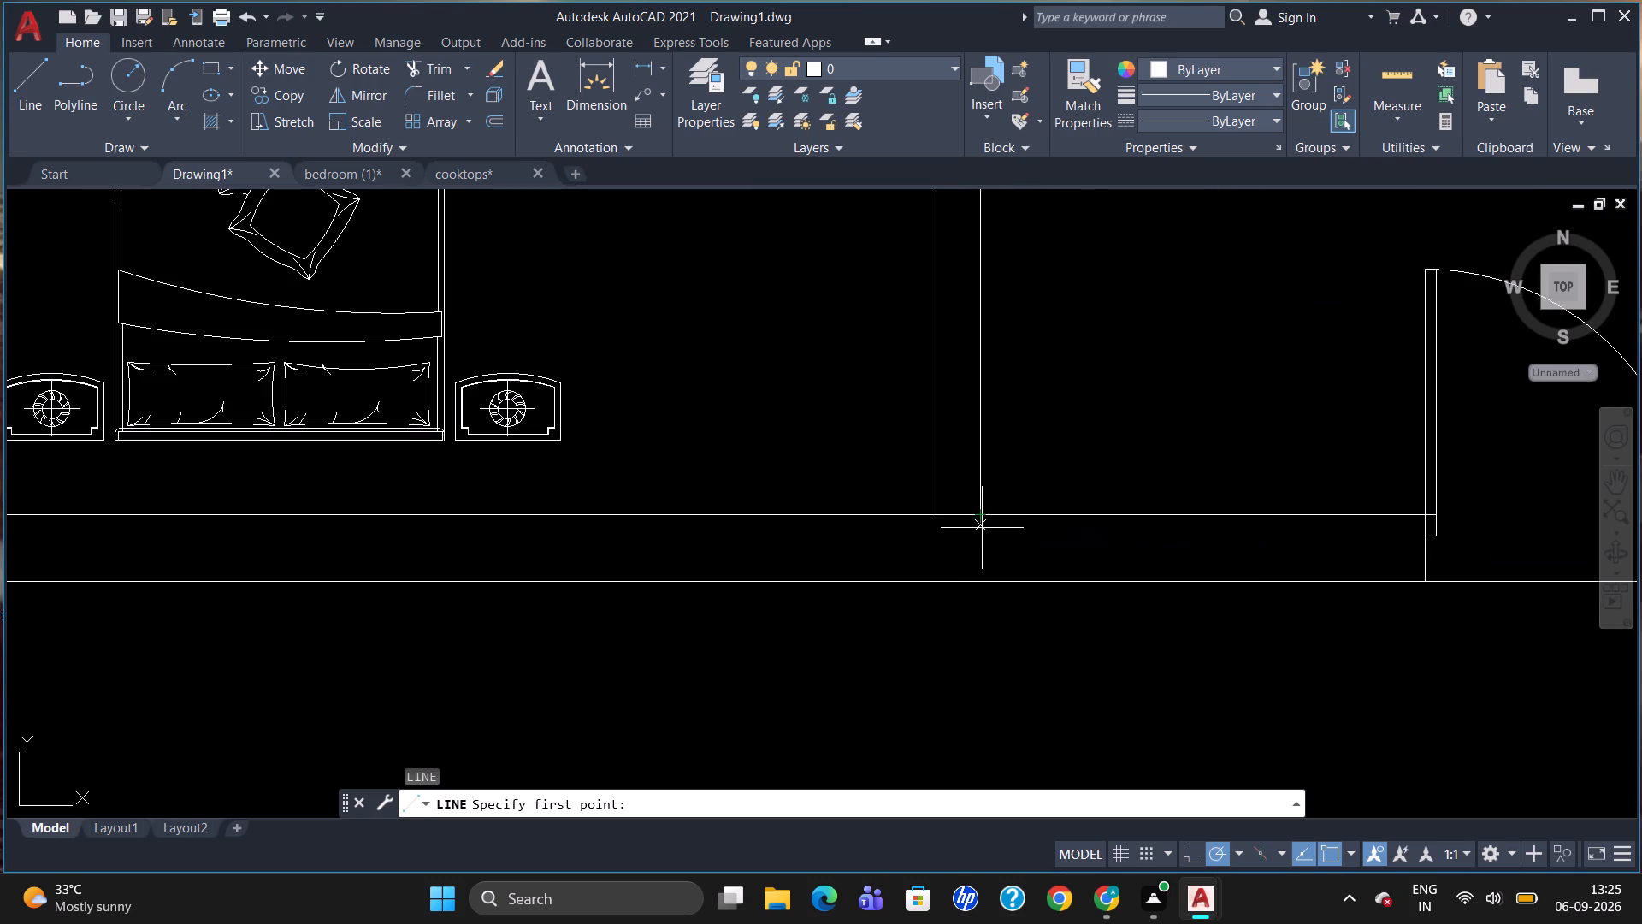
left_click(978, 585)
scroll(982, 691, "down", 2)
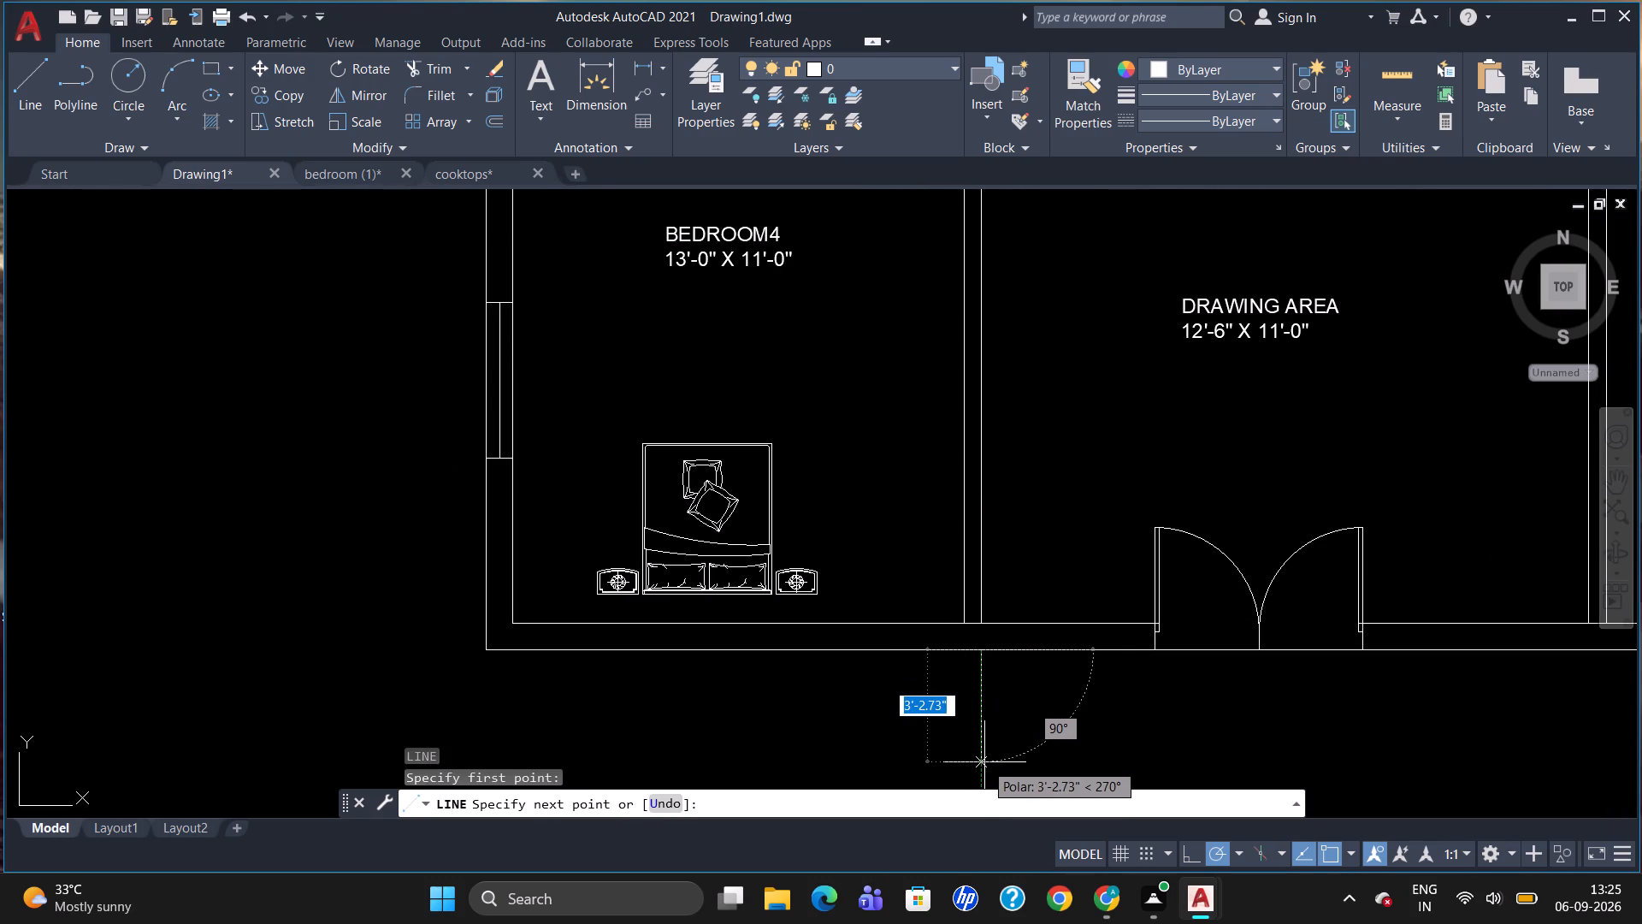
scroll(984, 761, "down", 2)
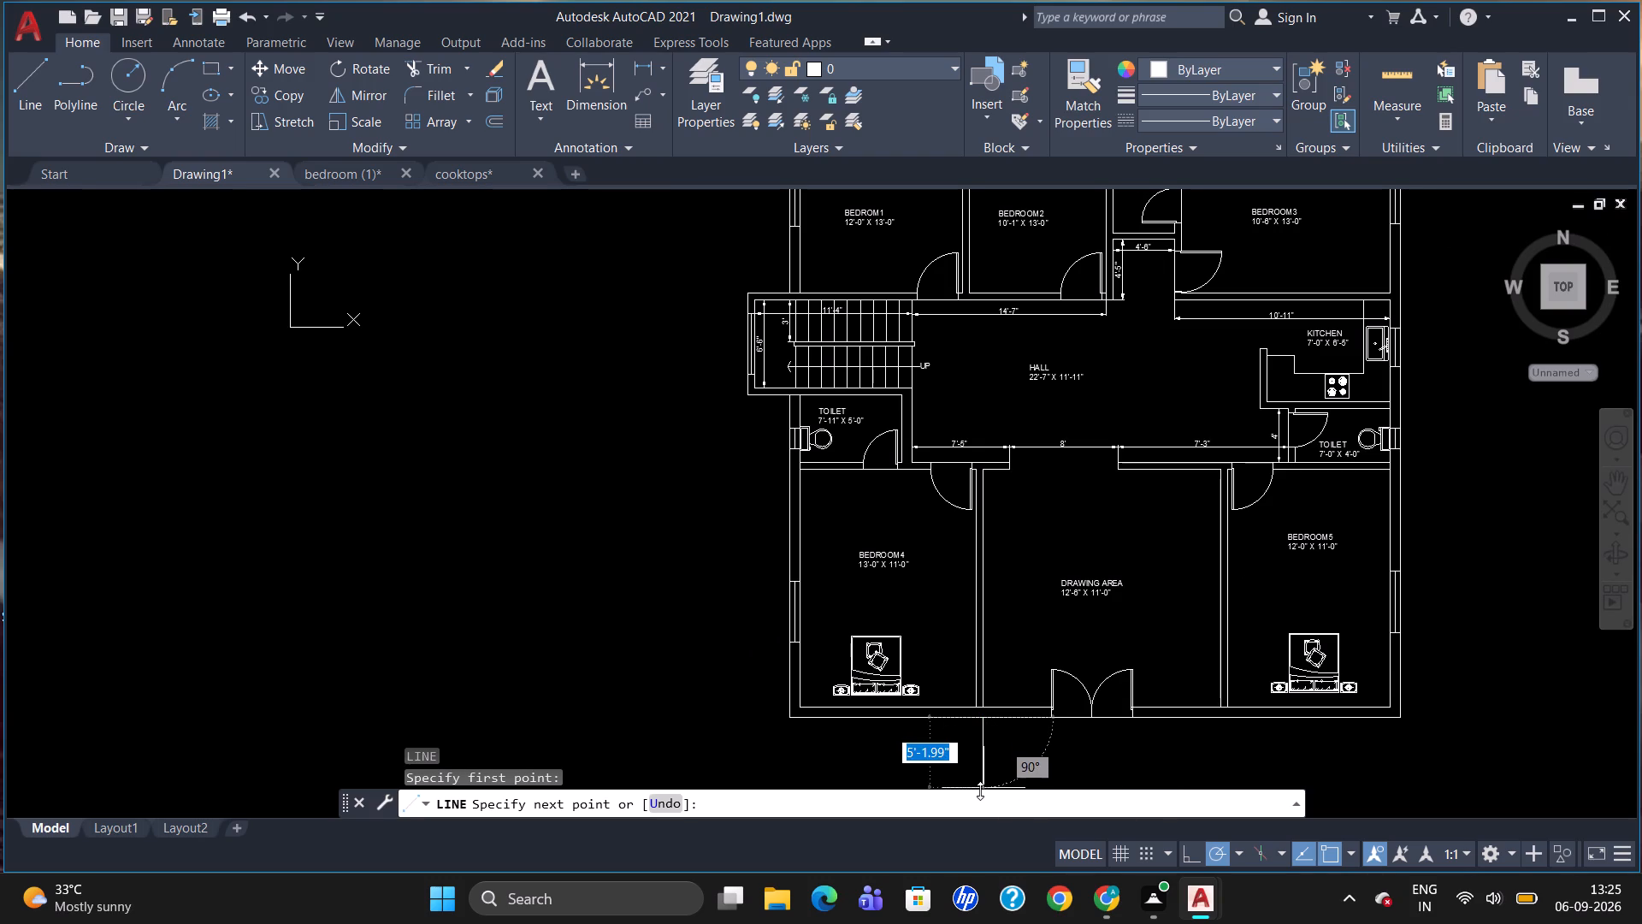
scroll(970, 666, "down", 2)
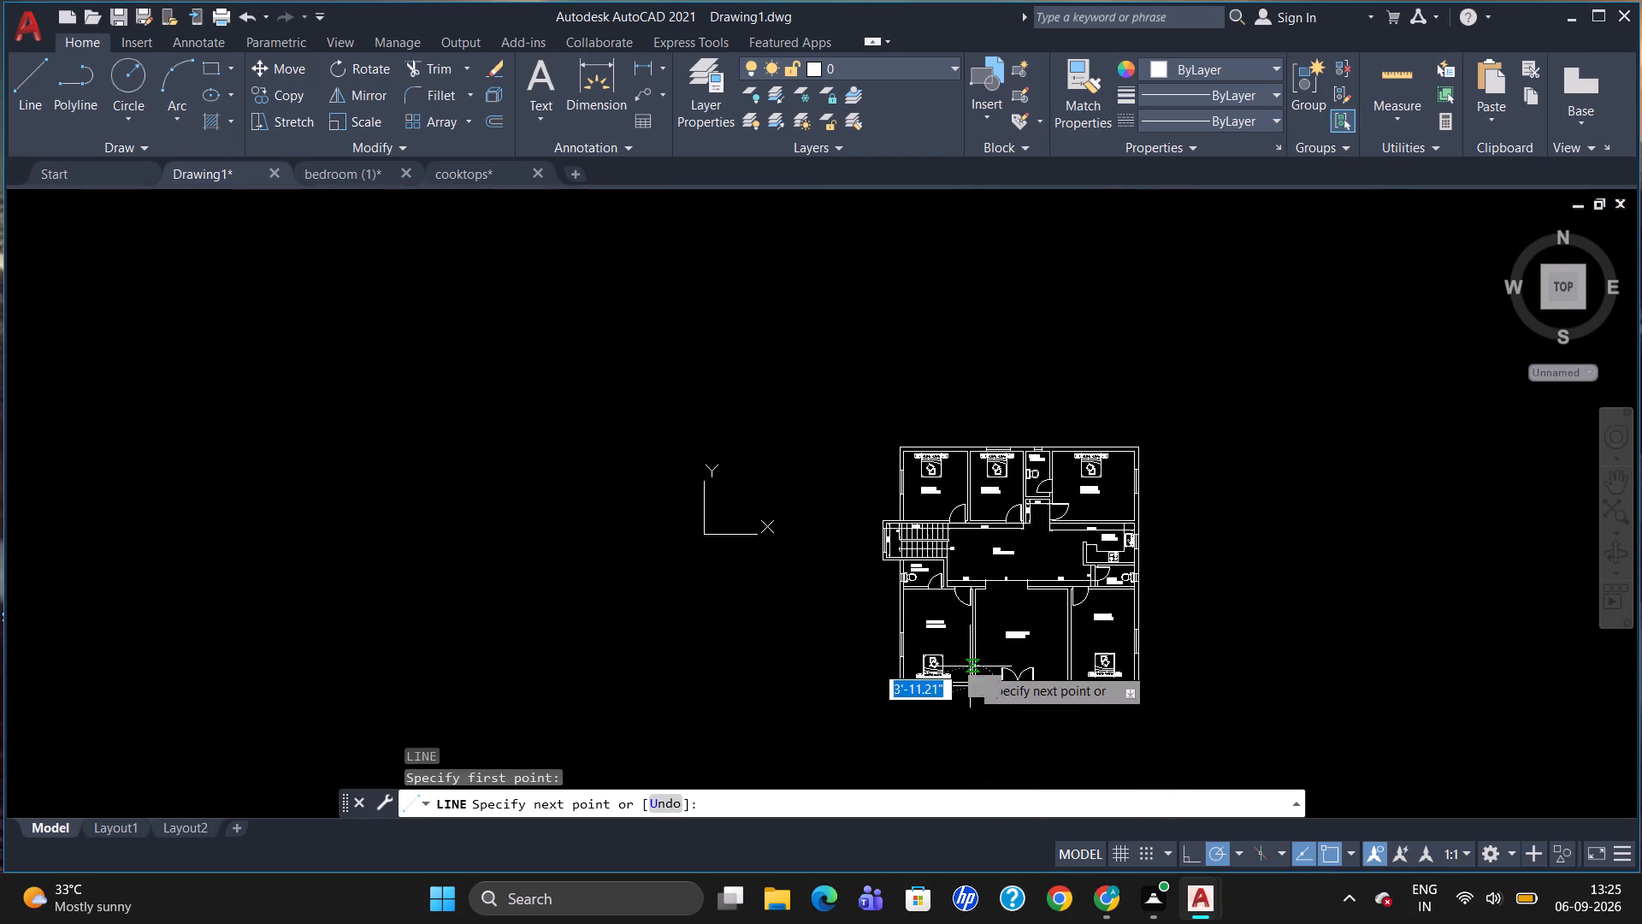
scroll(964, 706, "down", 1)
scroll(972, 751, "up", 5)
scroll(945, 682, "down", 2)
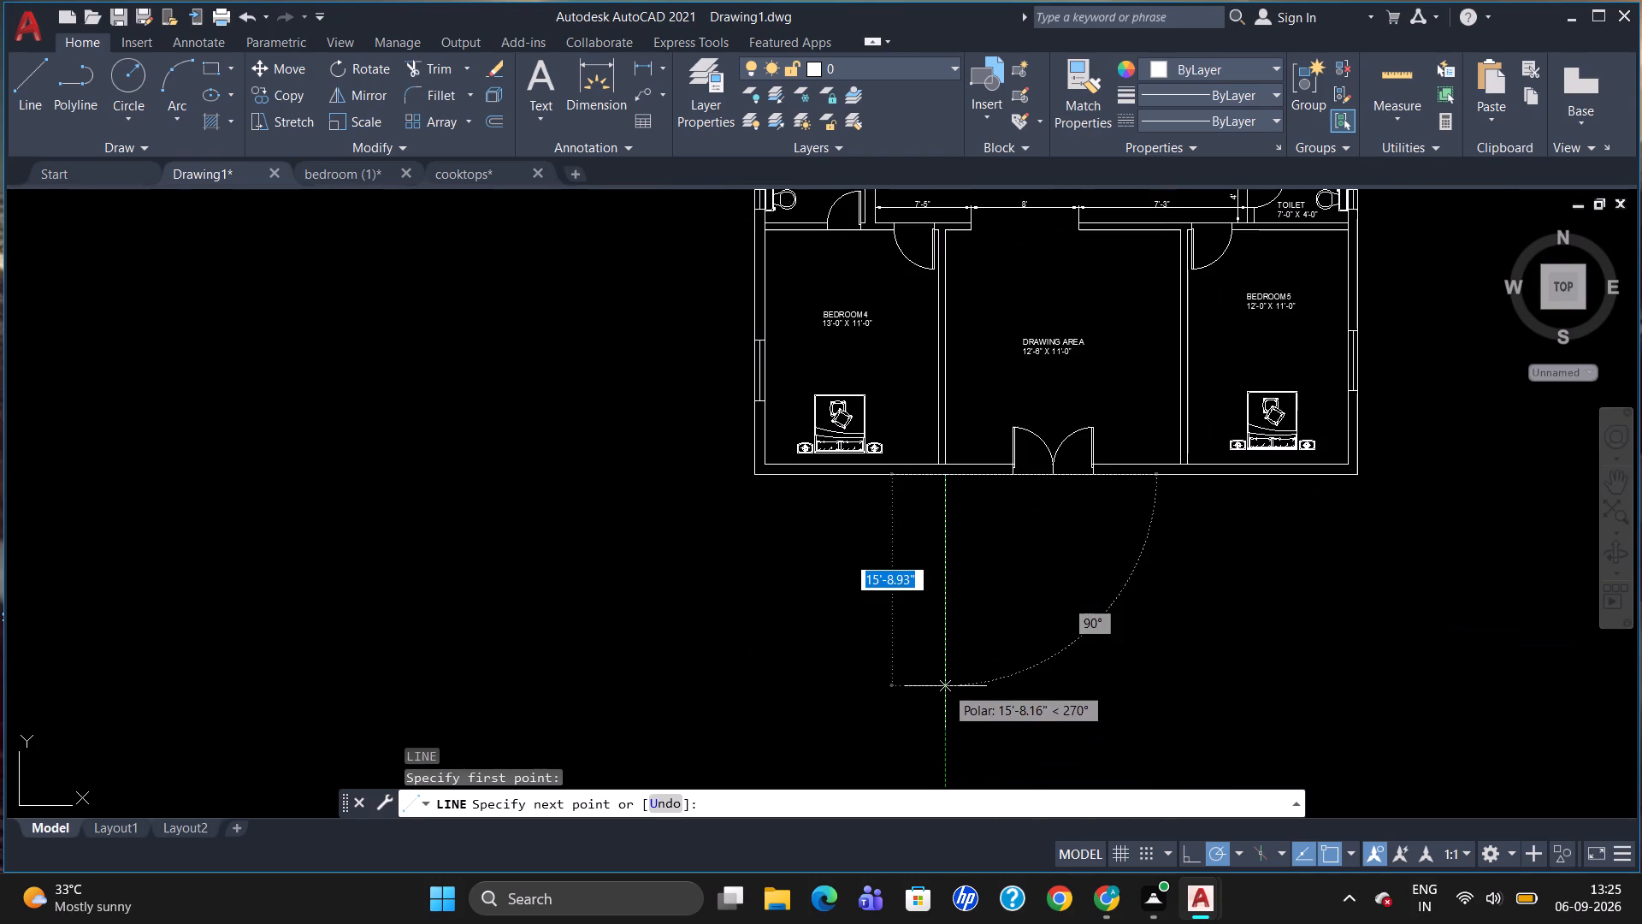
left_click(944, 536)
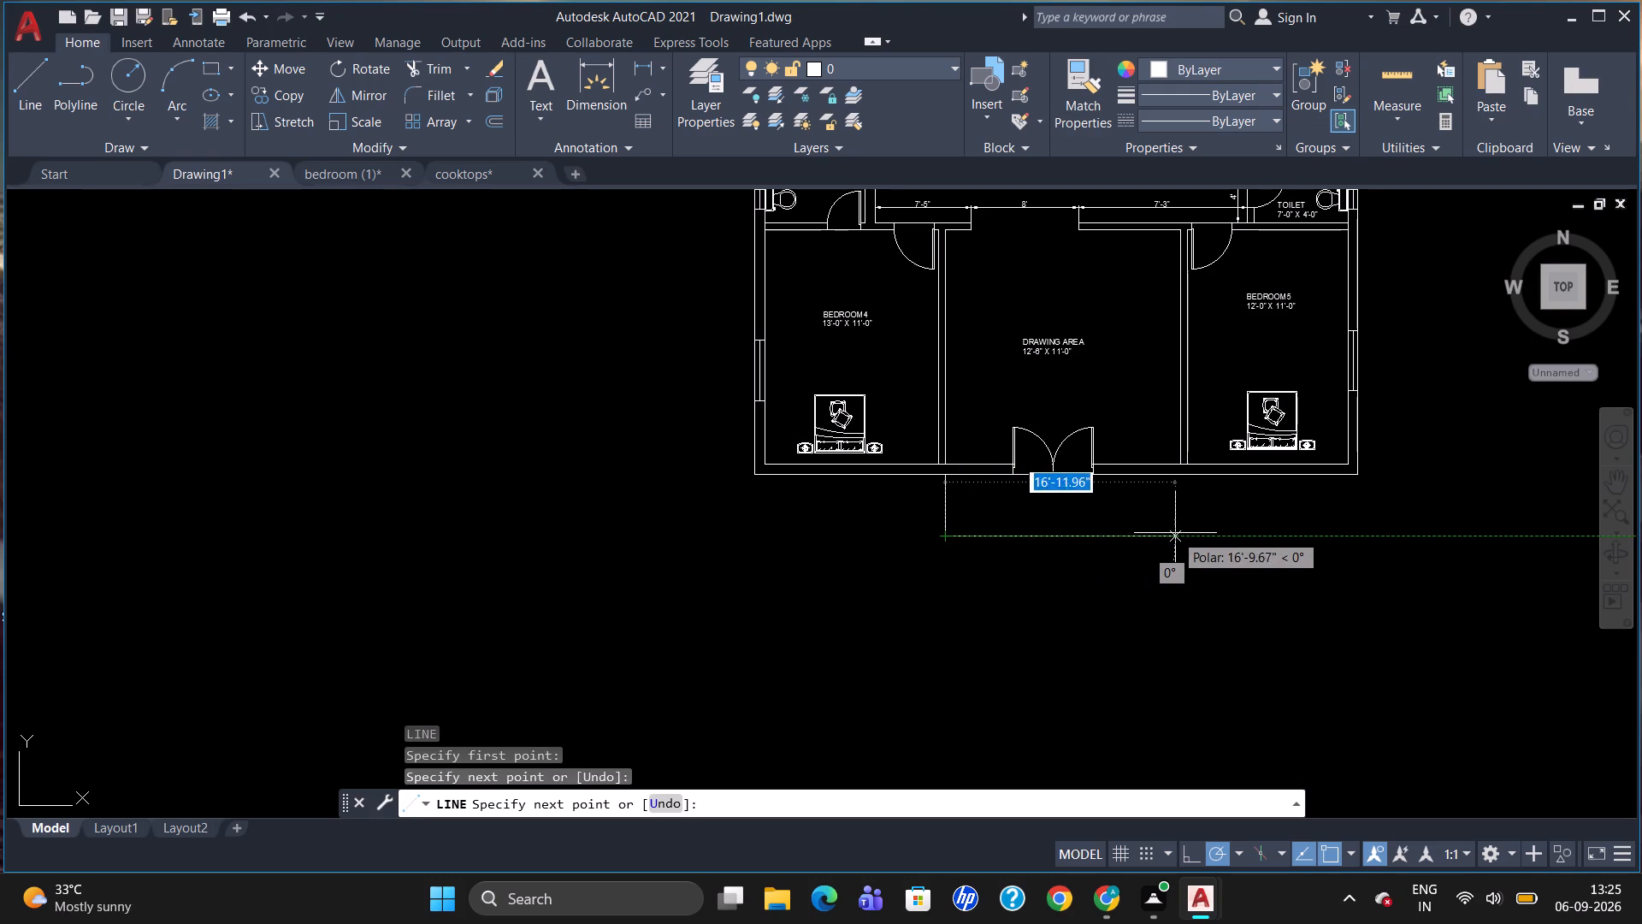
left_click(1188, 530)
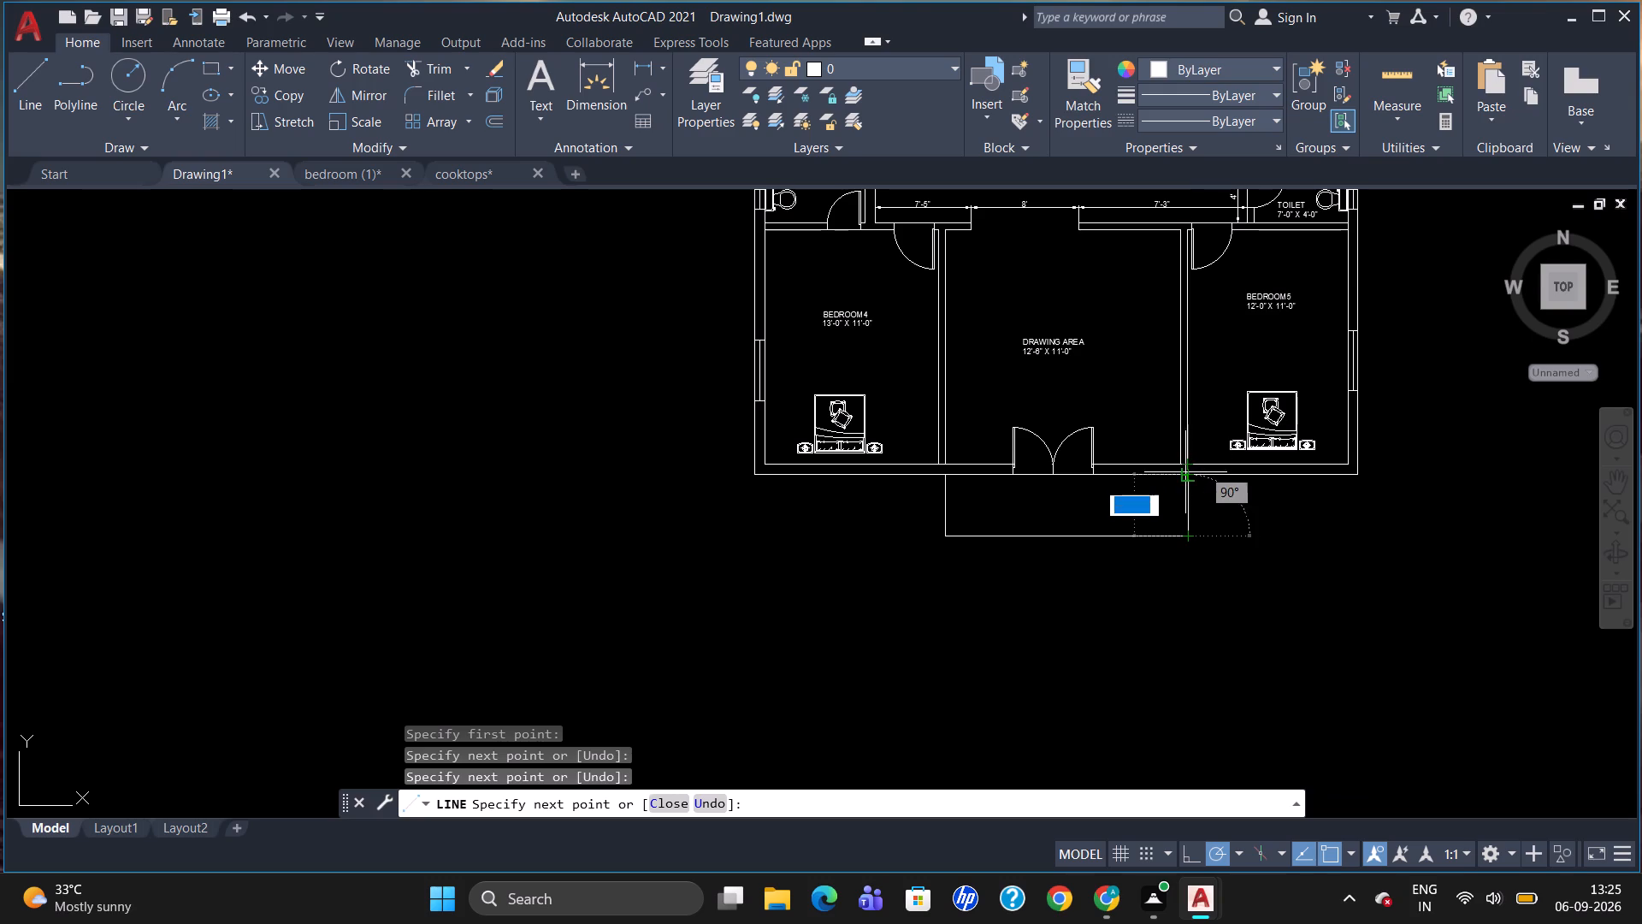
scroll(1185, 472, "up", 3)
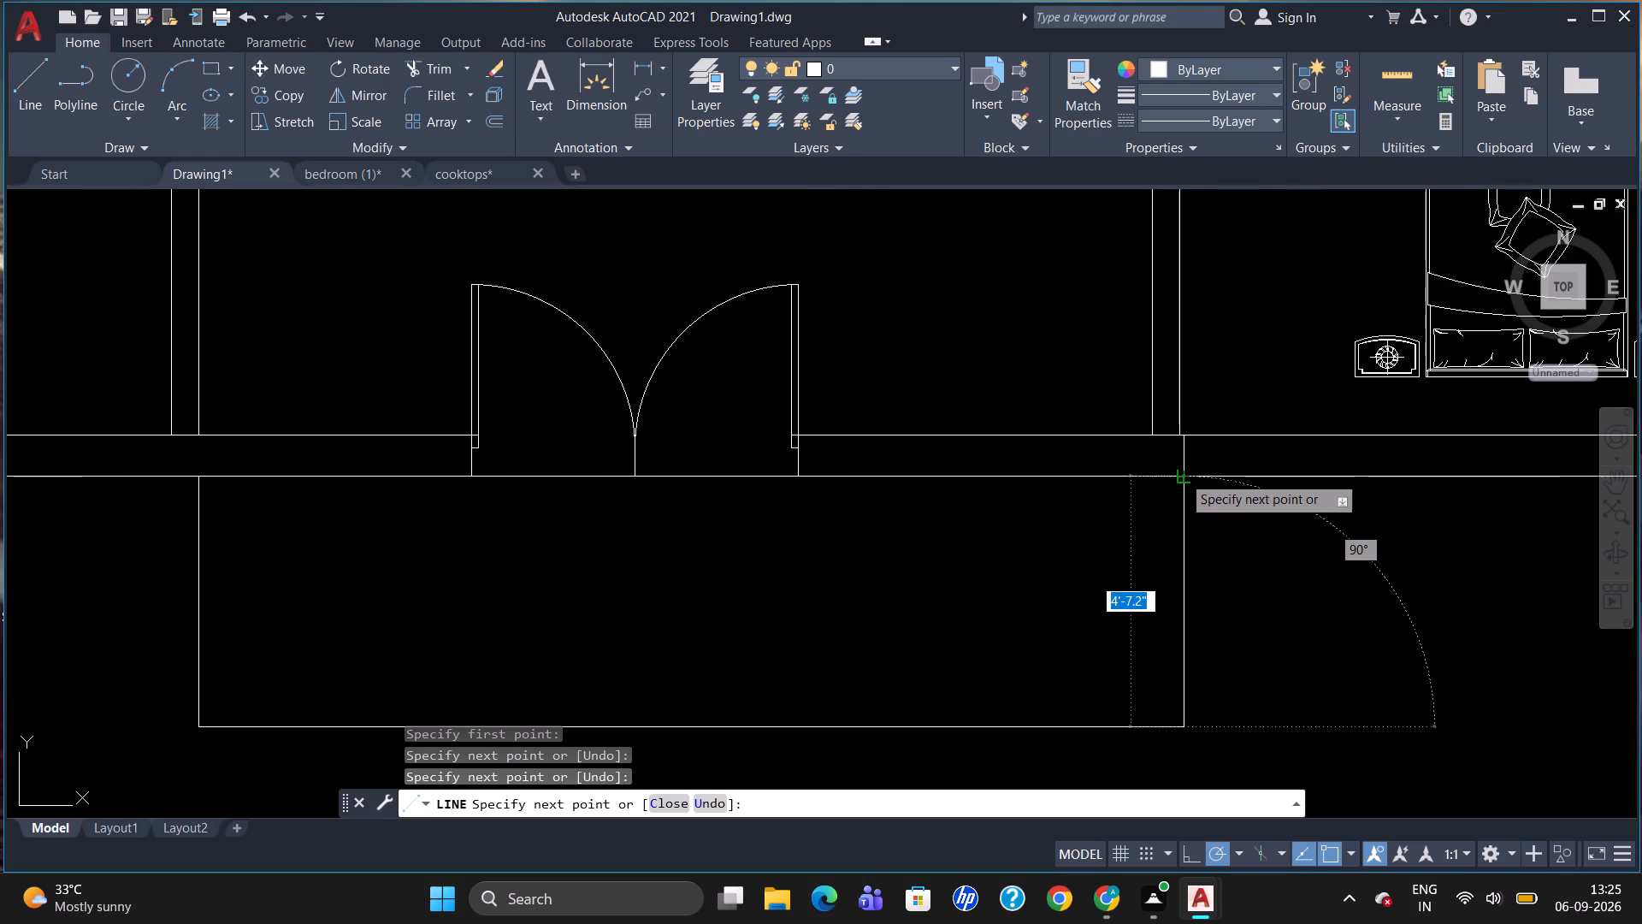
left_click(1182, 474)
key("Escape")
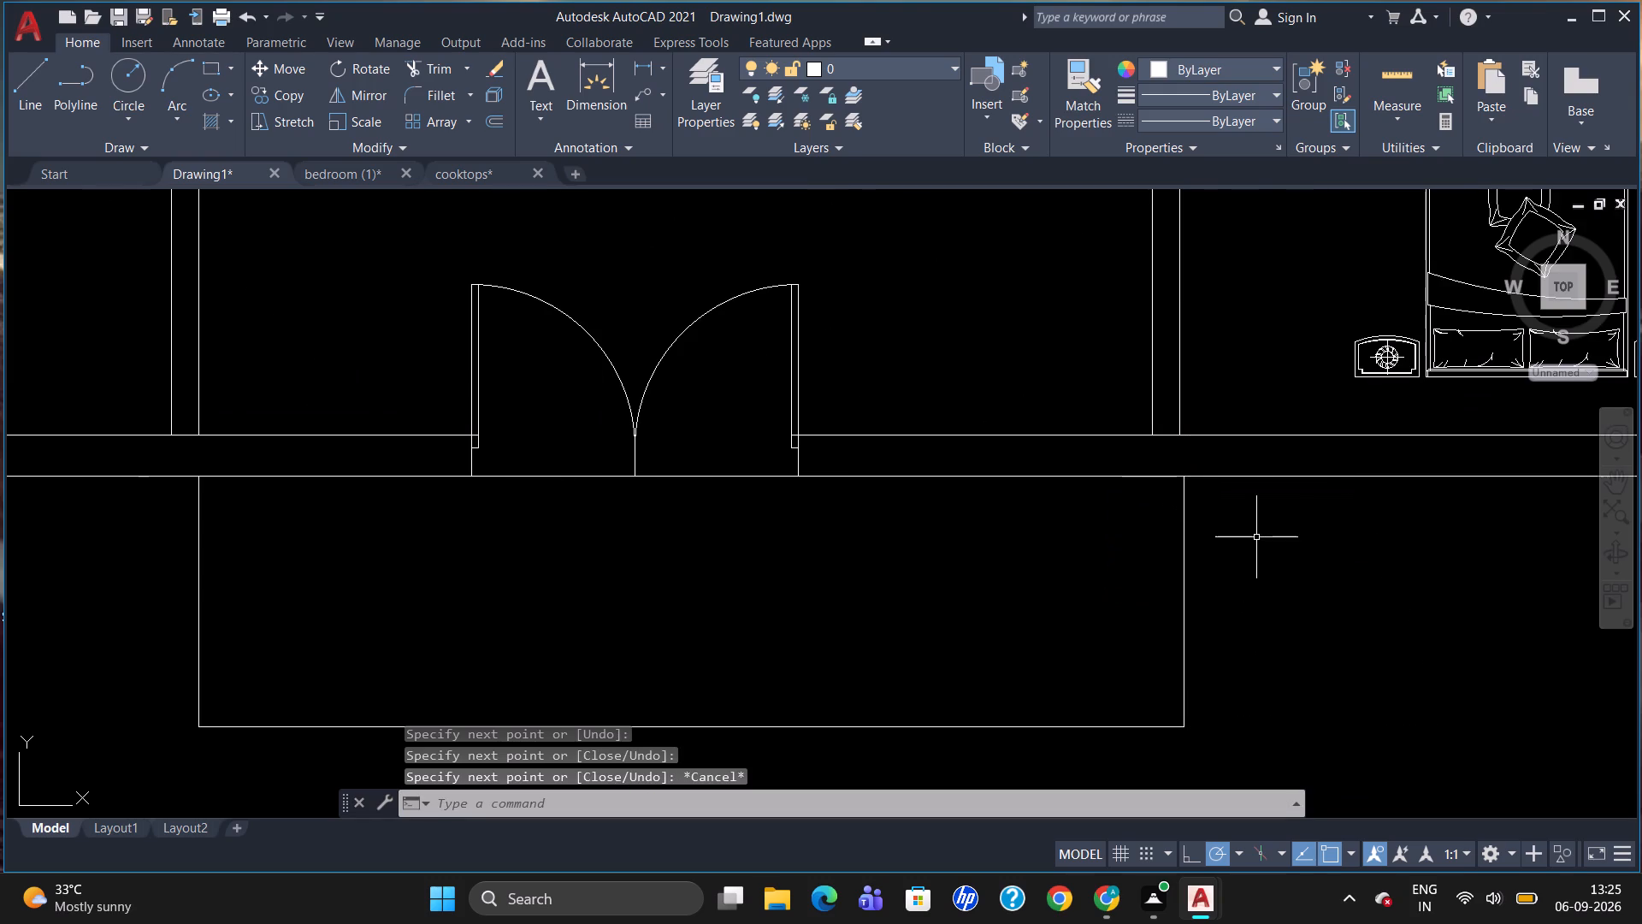
Offset the entrance outline's two side lines by 6", the east one inward and the west one outward.
scroll(1260, 548, "down", 1)
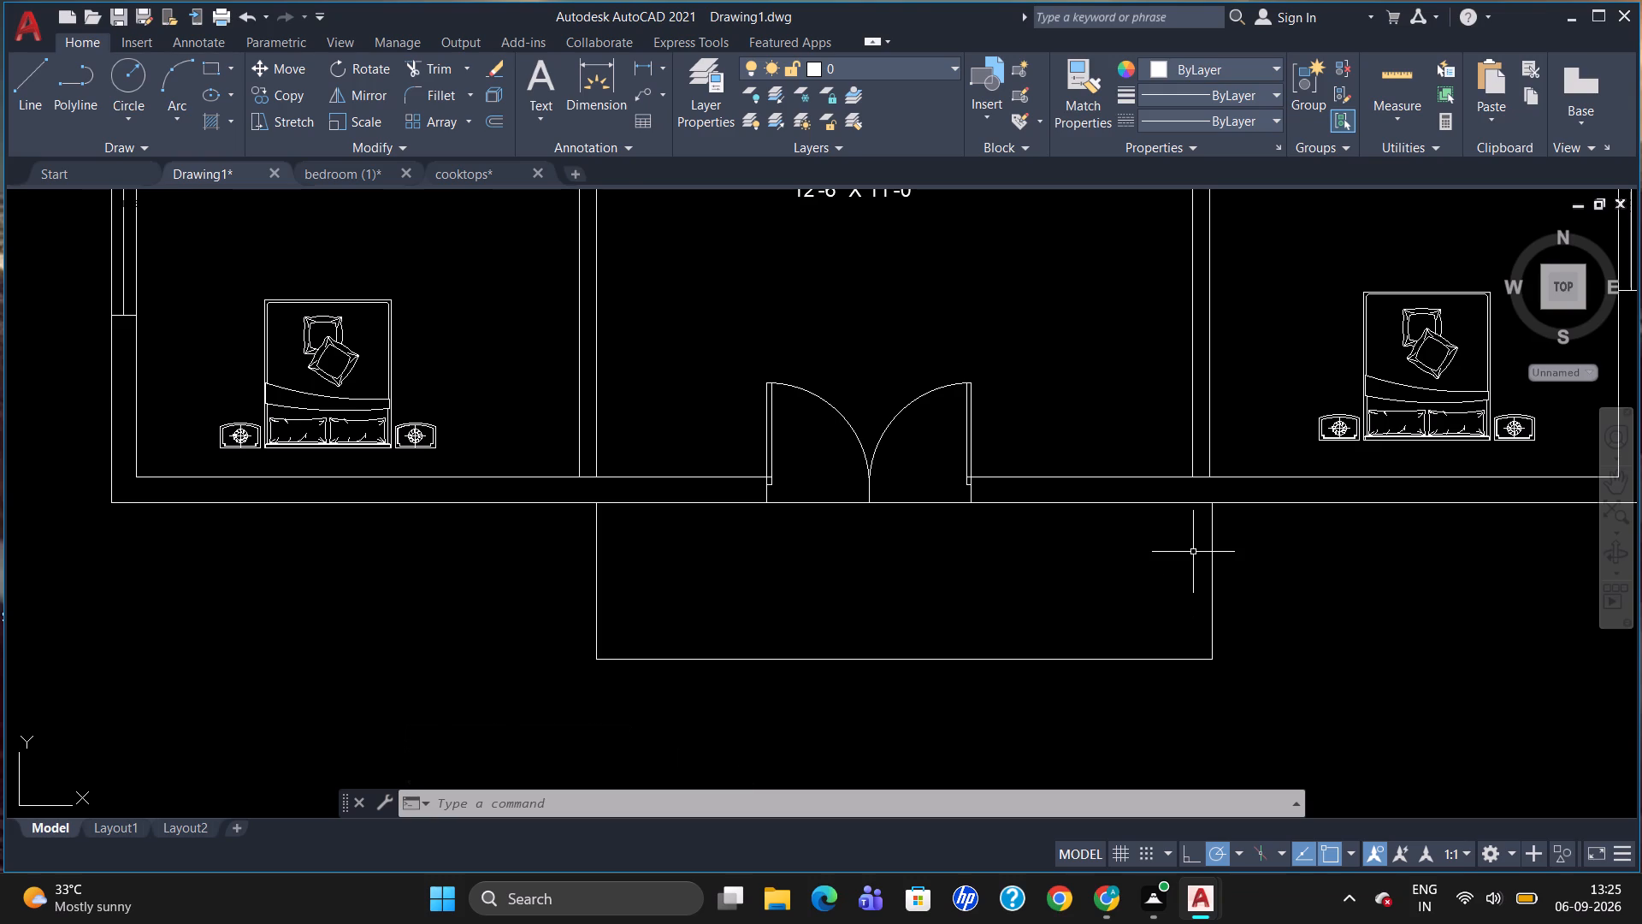
key("o")
key("Return")
key("6")
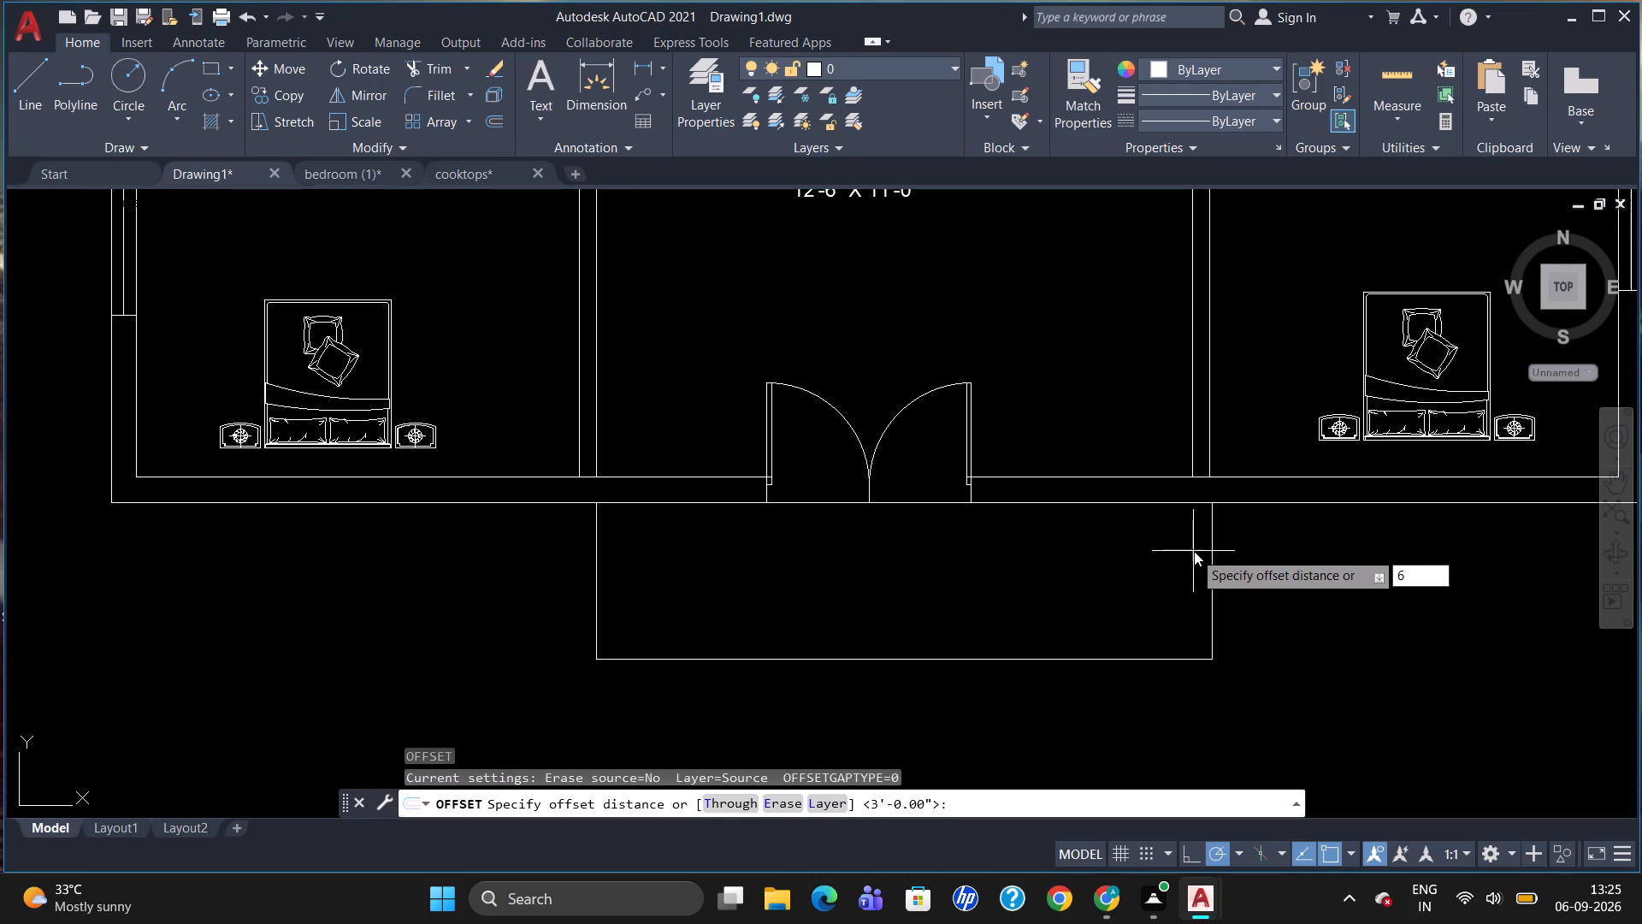
key("shift+quotedbl")
key("Return")
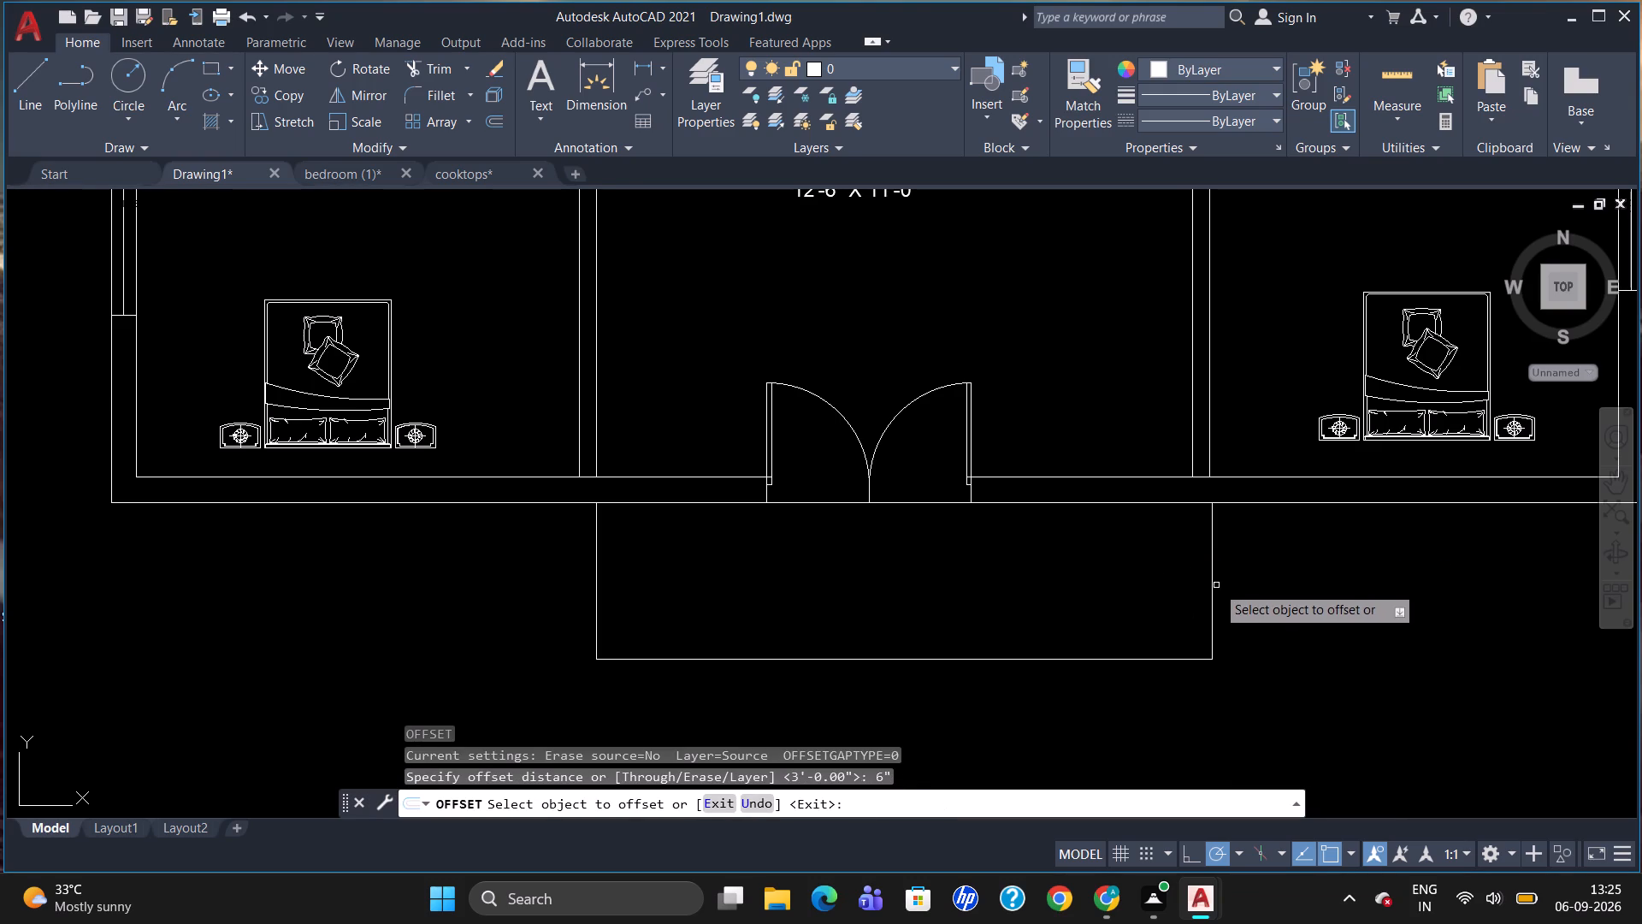
left_click(1214, 586)
left_click(1155, 621)
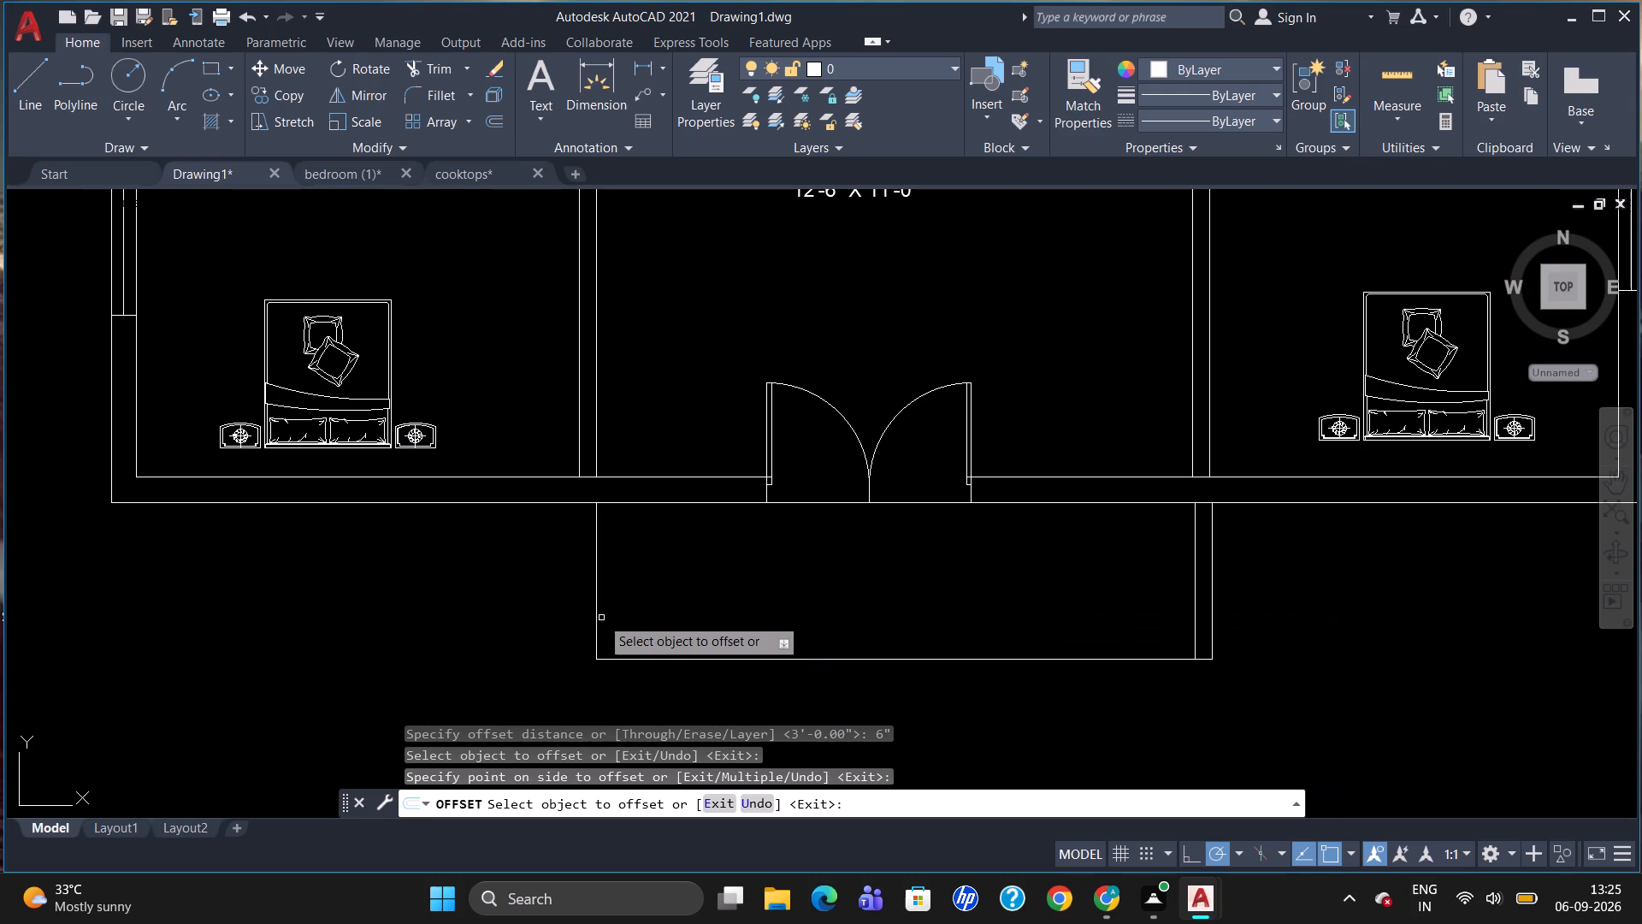
left_click(594, 609)
left_click(583, 609)
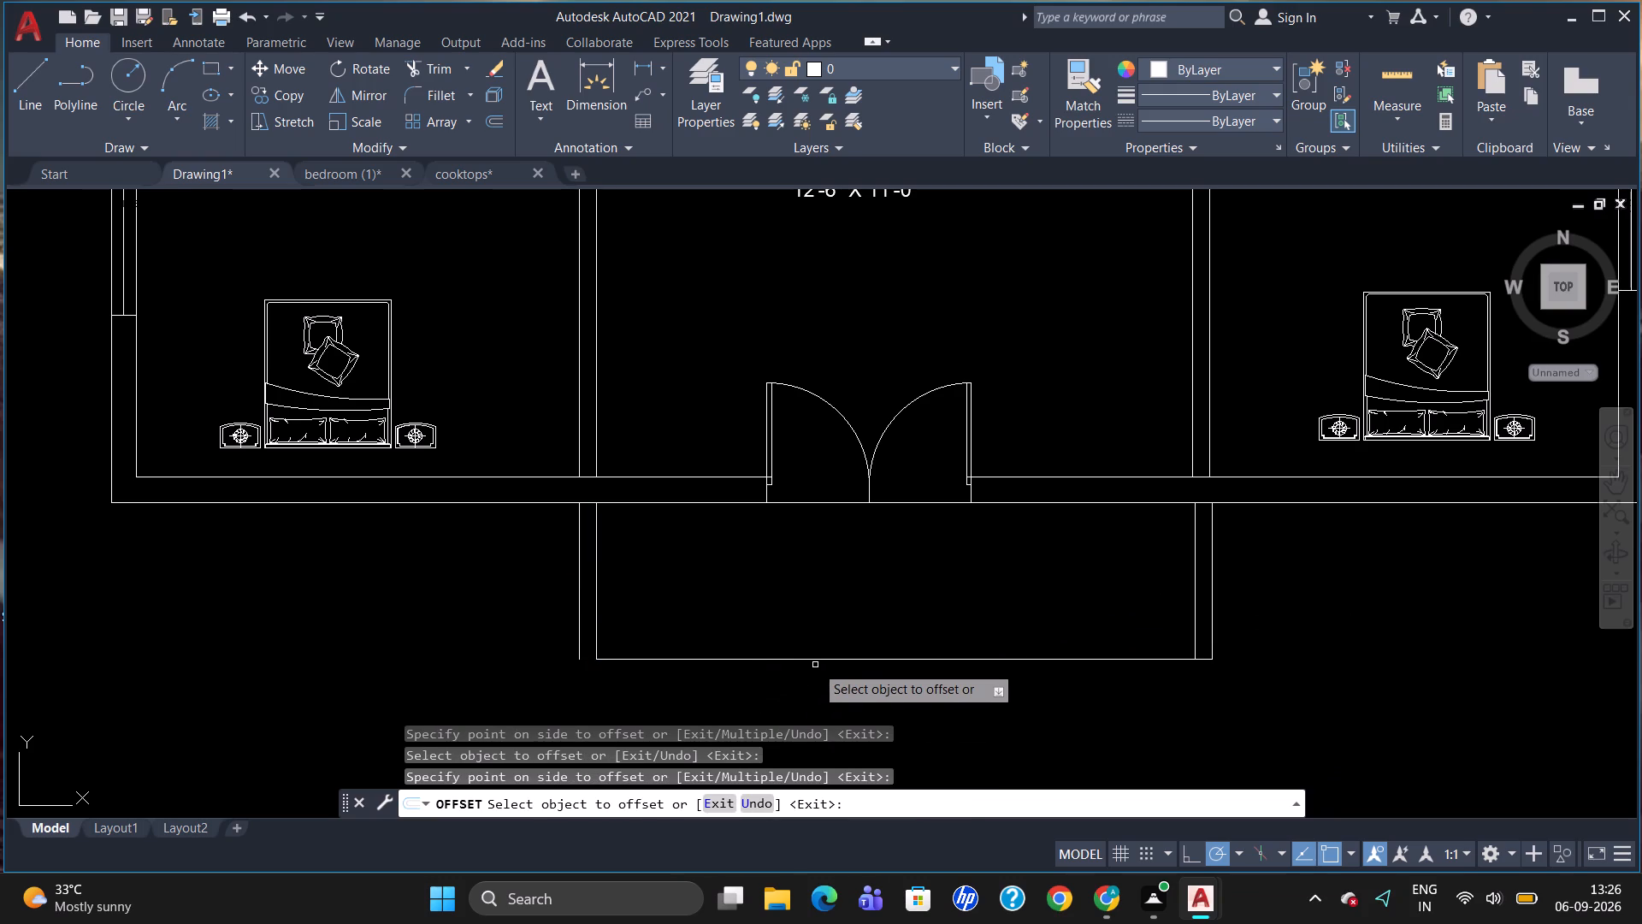
key("Escape")
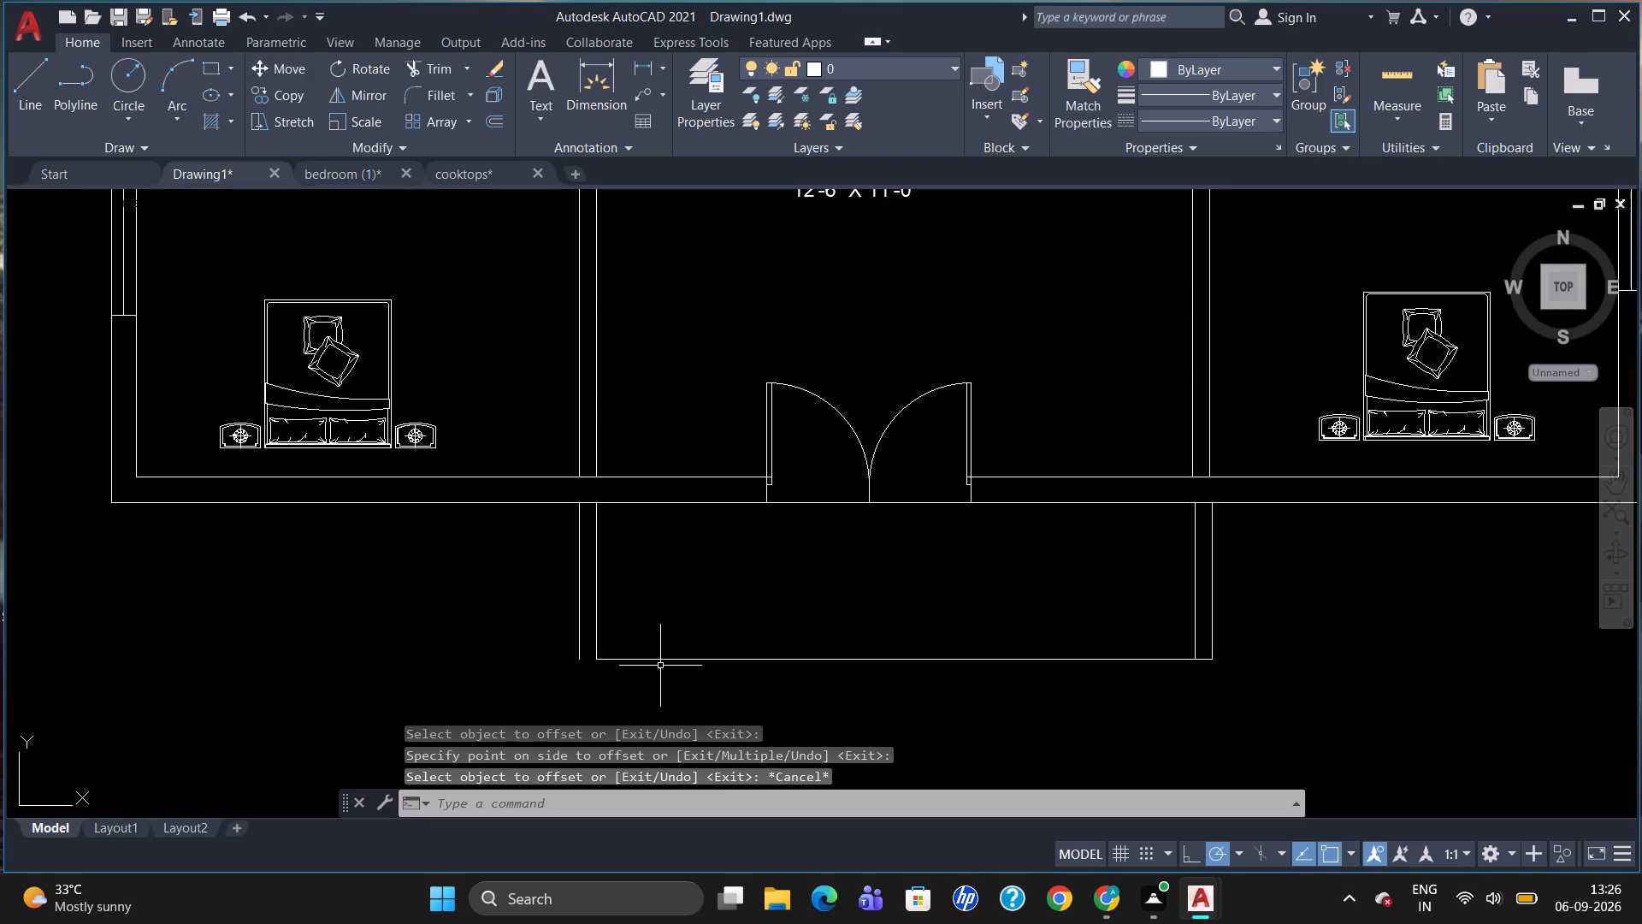
Draw a short line closing the open south end of the entrance's west pair of side lines.
key("l")
key("Return")
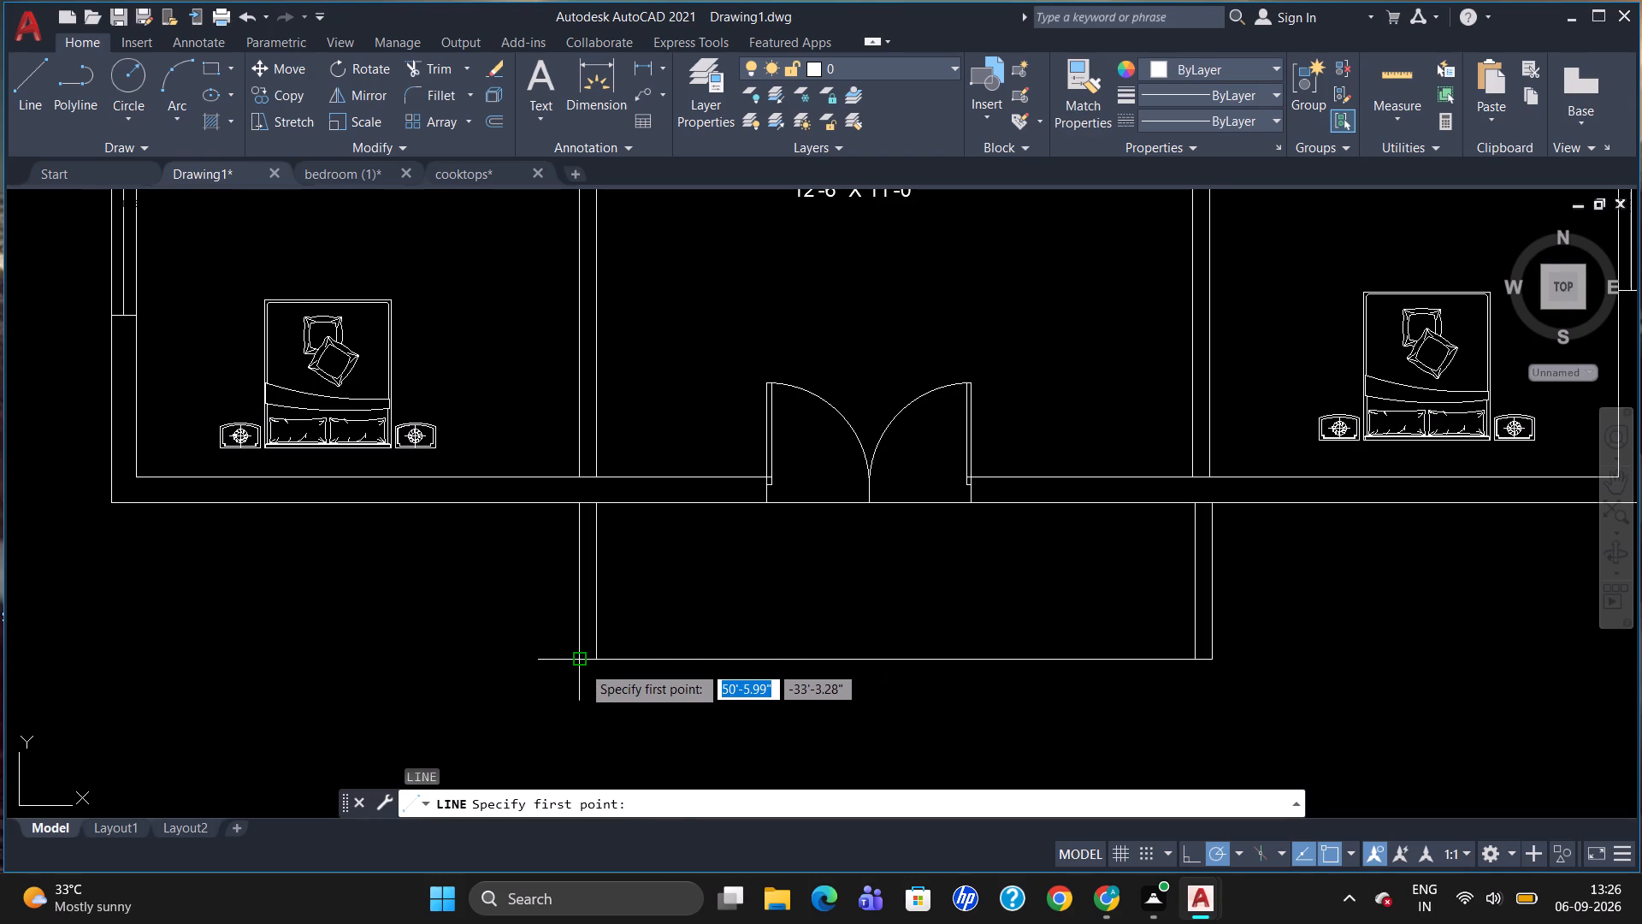
left_click_drag(579, 664, 587, 661)
left_click(599, 657)
key("Escape")
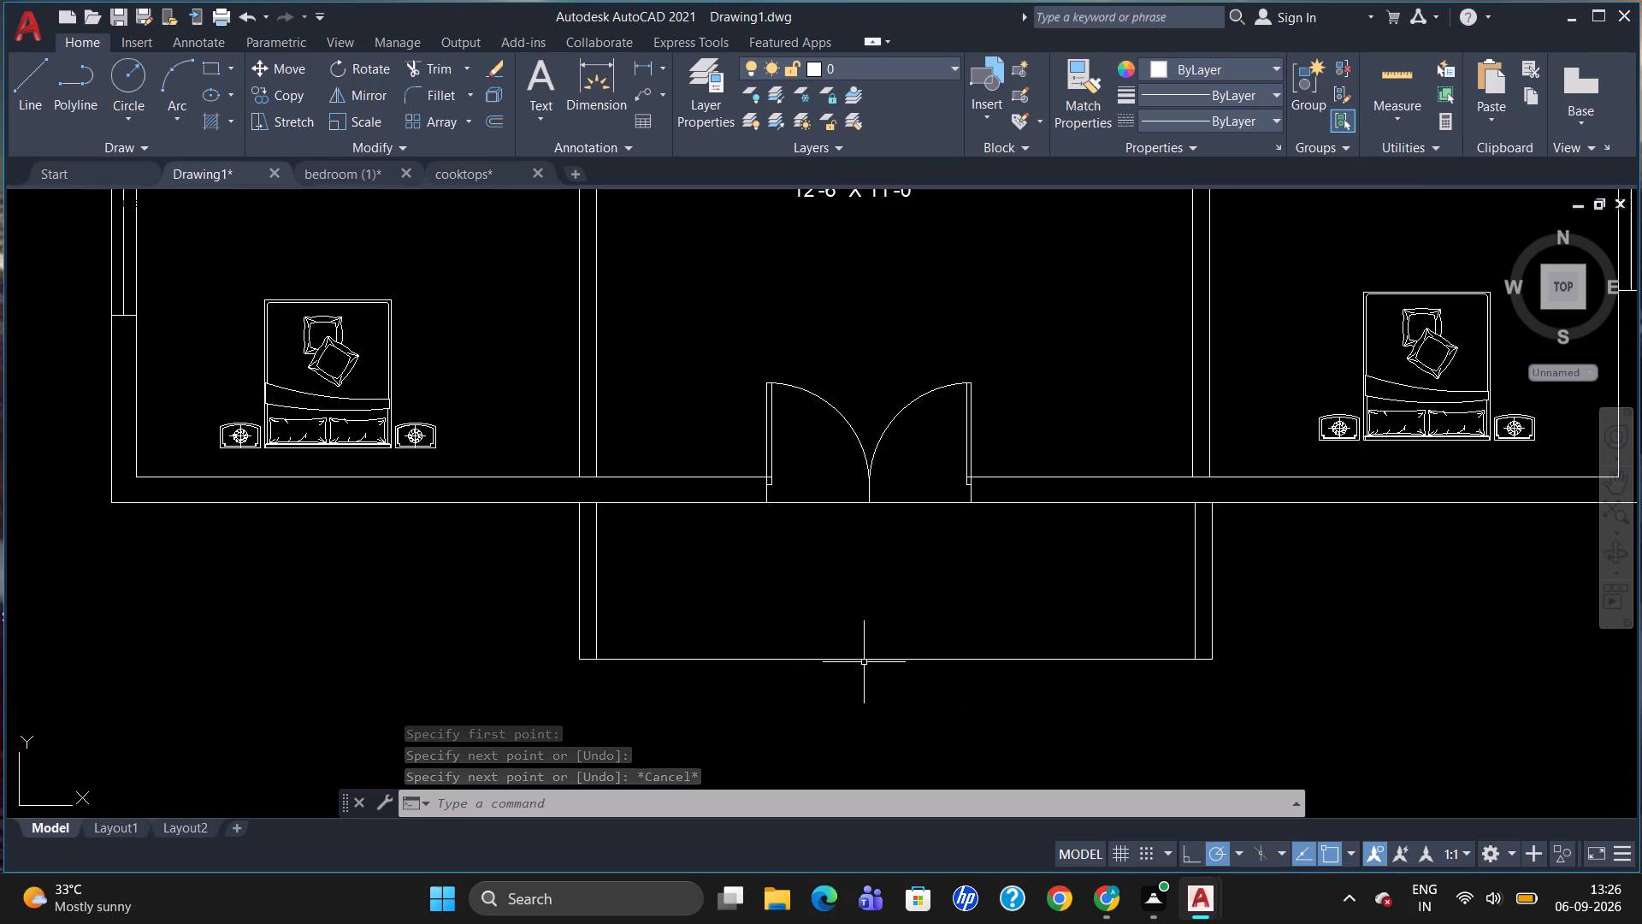
Offset the entrance's south front line 6" inward, toward the house.
key("o")
key("Return")
type("6\"")
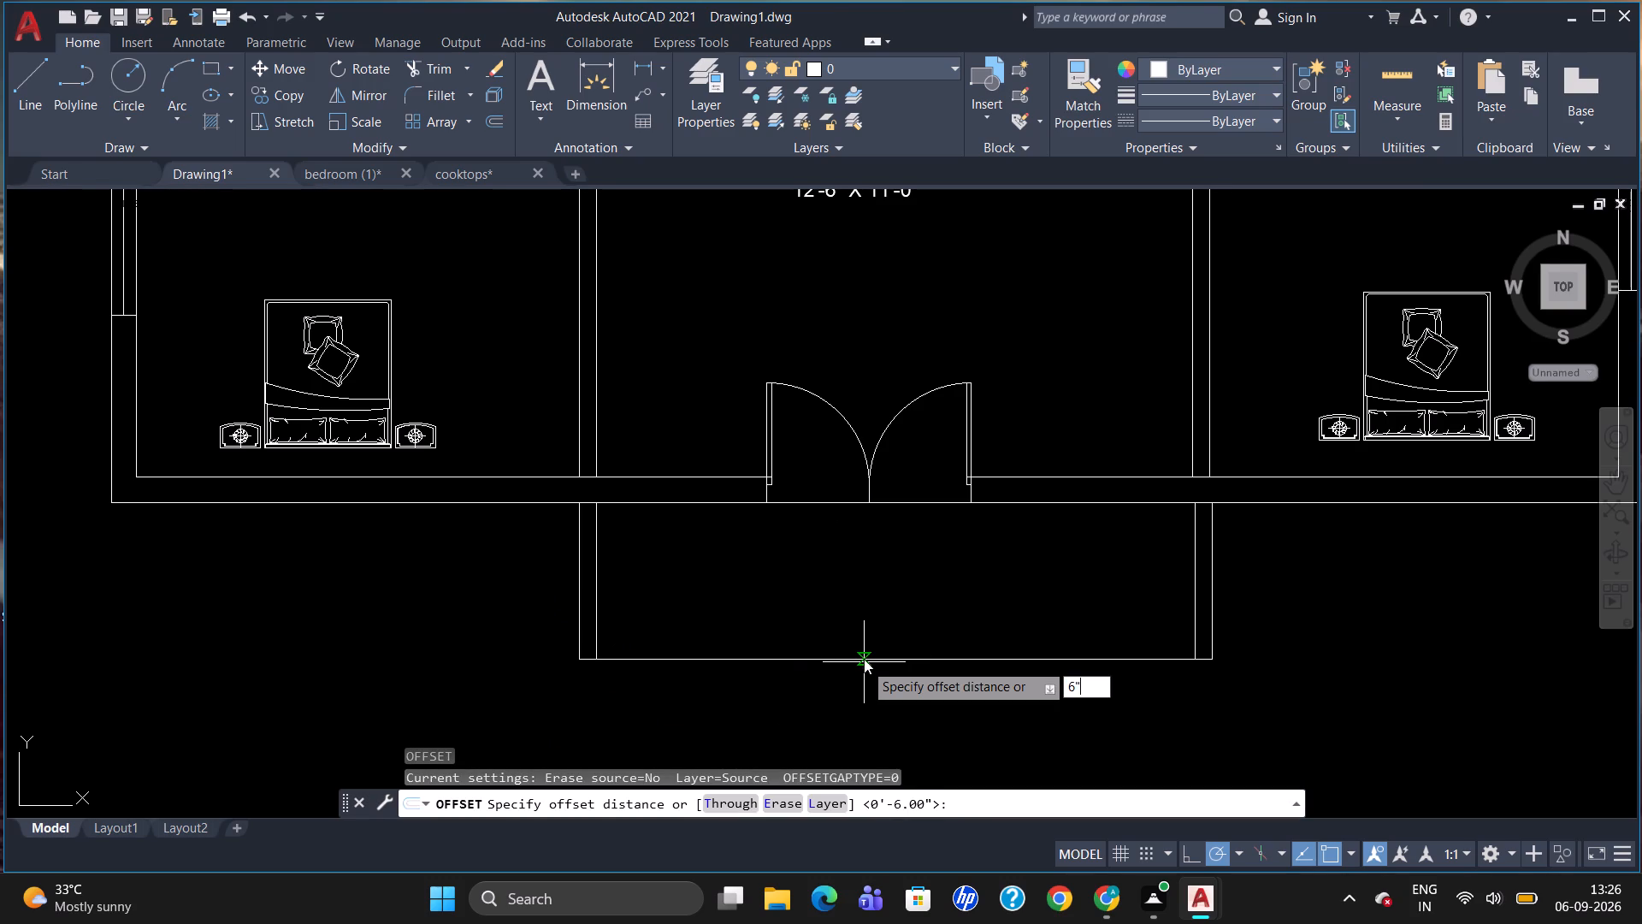
key("Return")
left_click(874, 658)
left_click(878, 640)
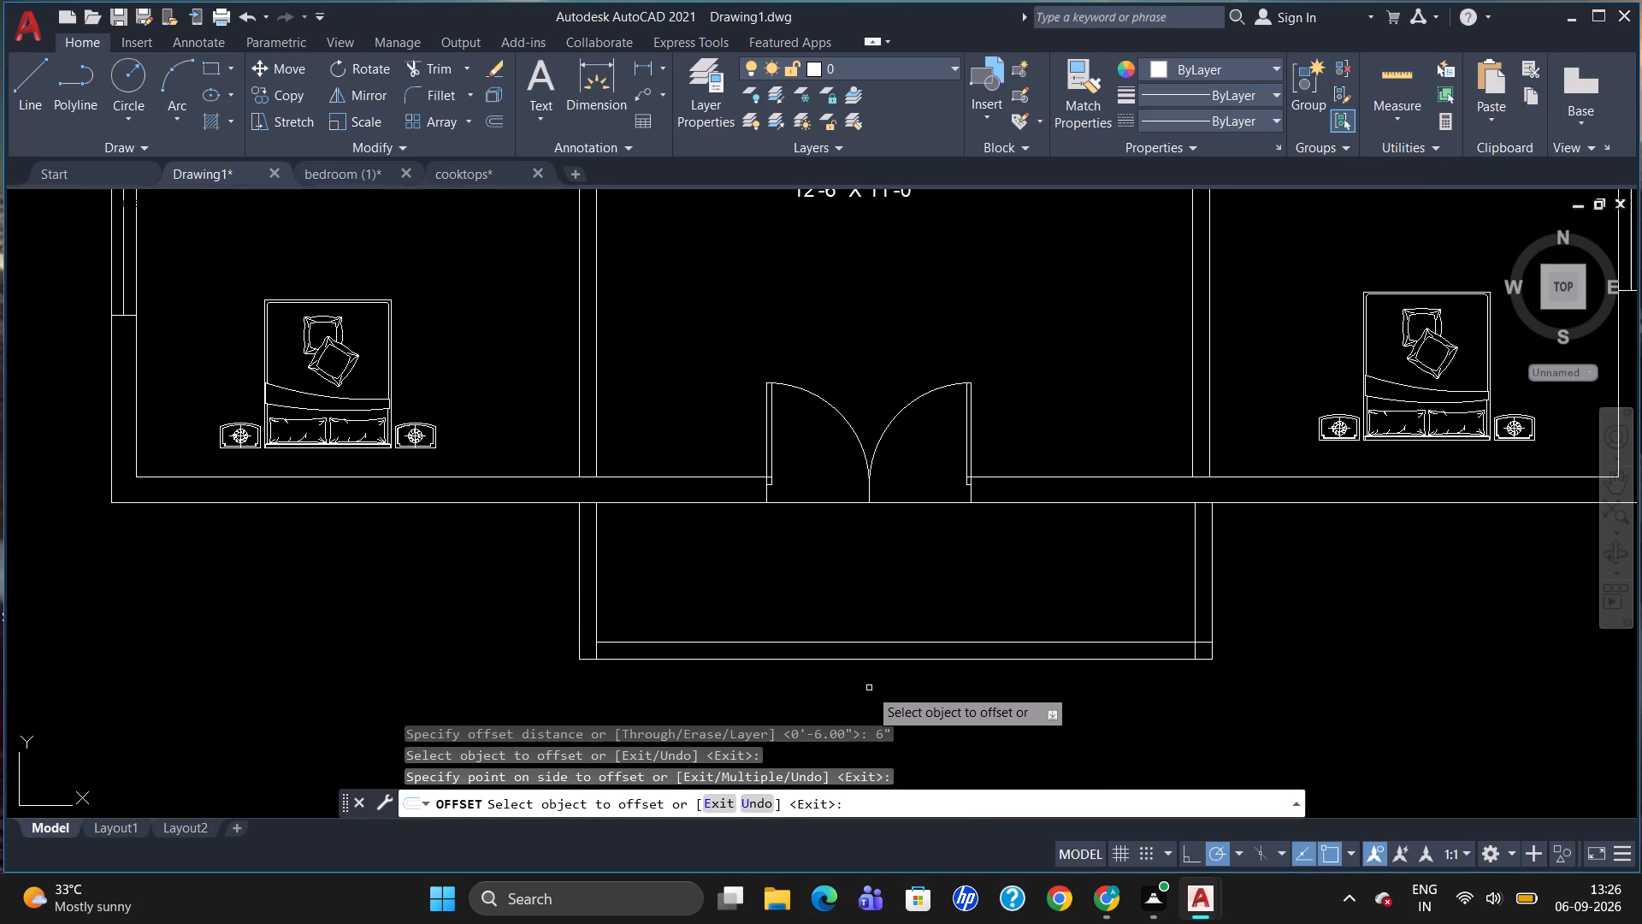
key("Escape")
Trim the part of the inner front line that crosses between the entrance's two east side lines.
type("TR")
key("Return")
key("Return")
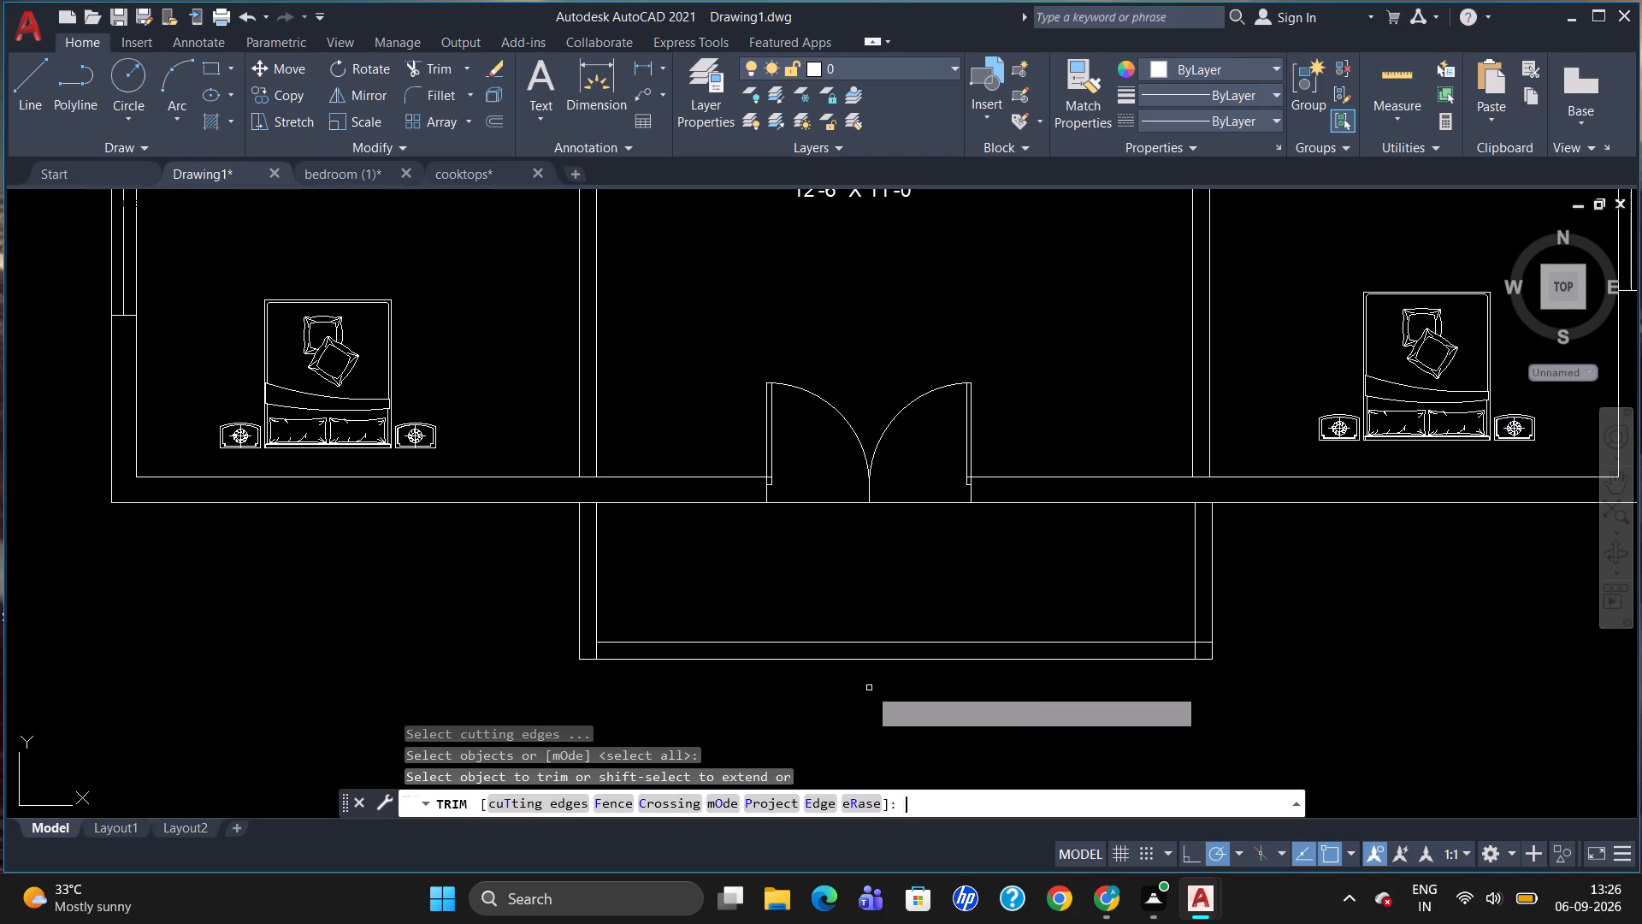
left_click(1205, 643)
key("Escape")
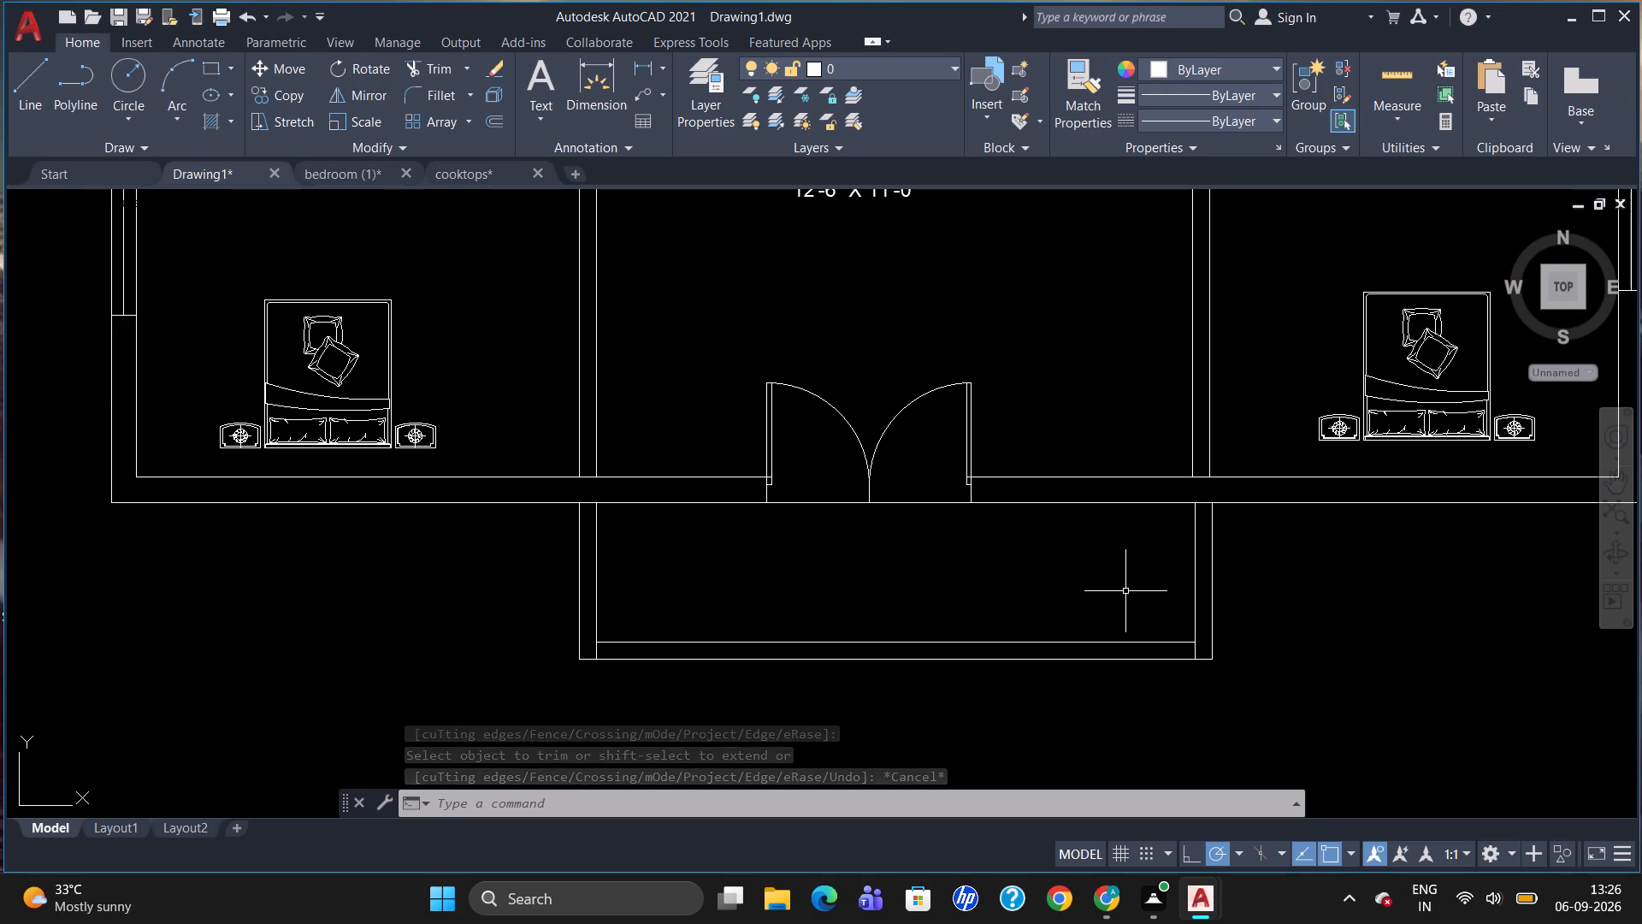
Break the entrance's inner east side line at the point where it meets the inner front line.
type("BR")
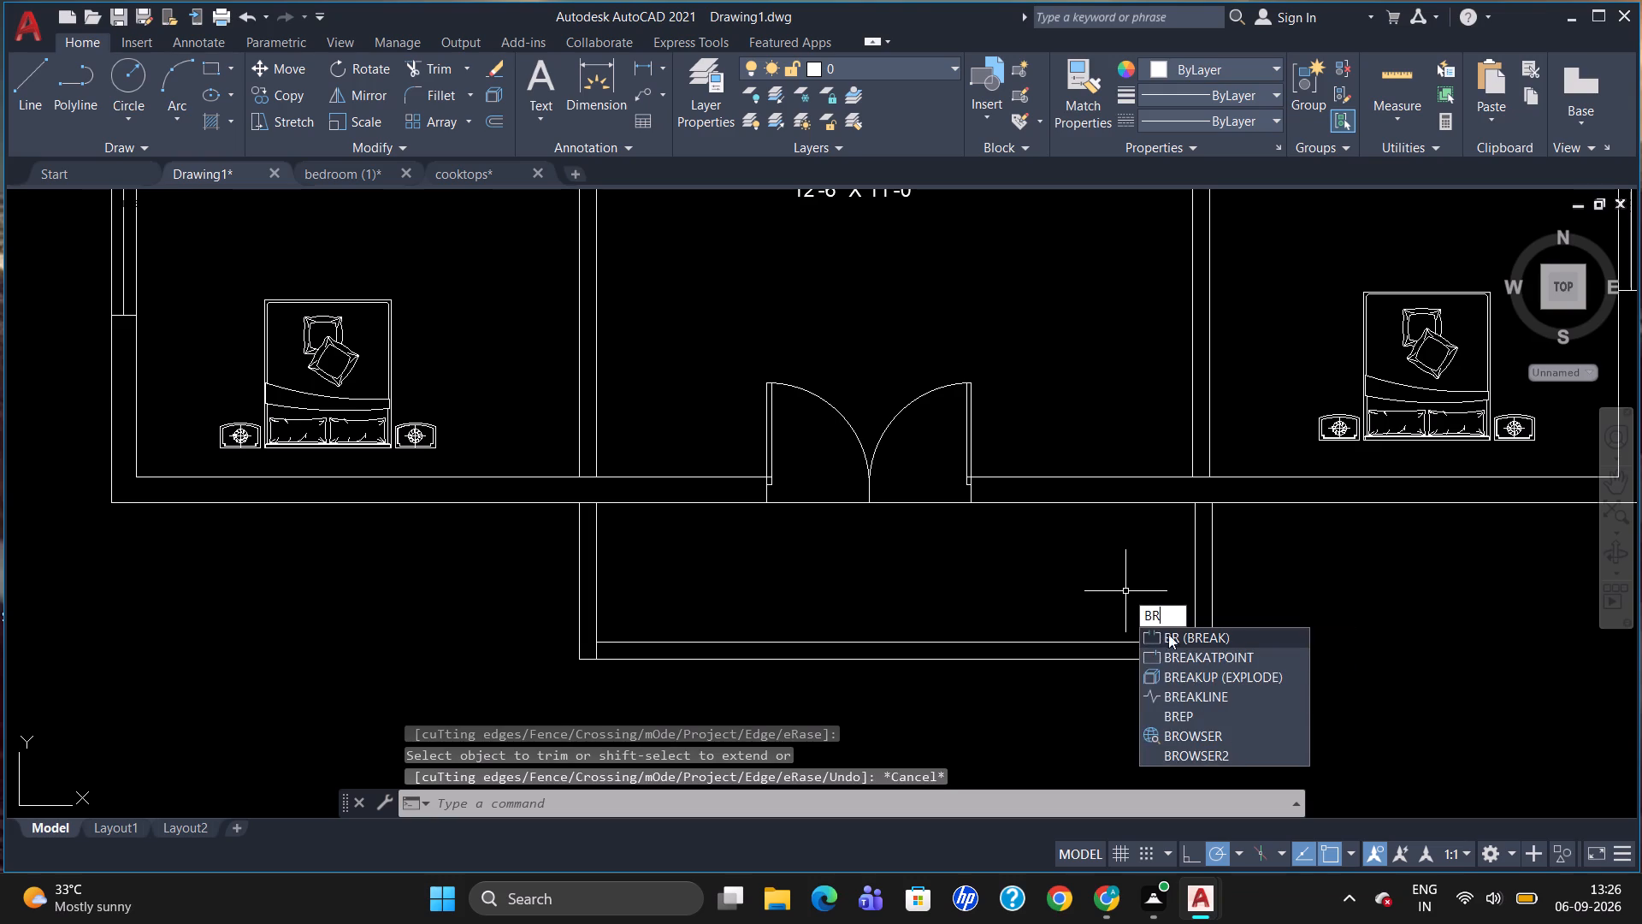
left_click(1216, 657)
left_click(1196, 610)
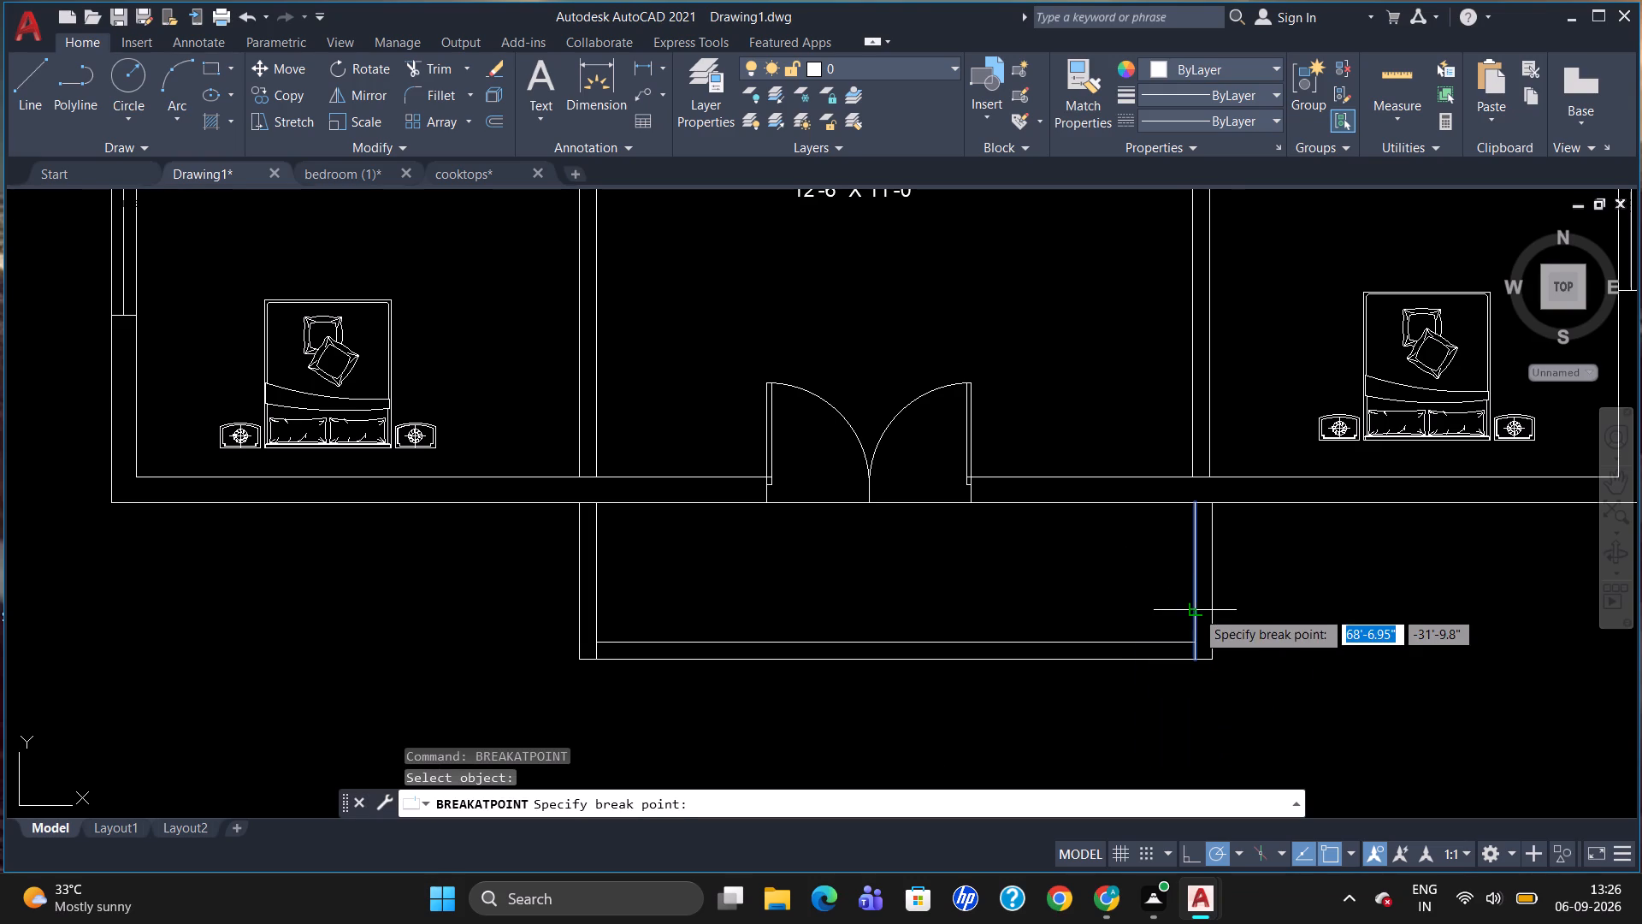
left_click(1194, 638)
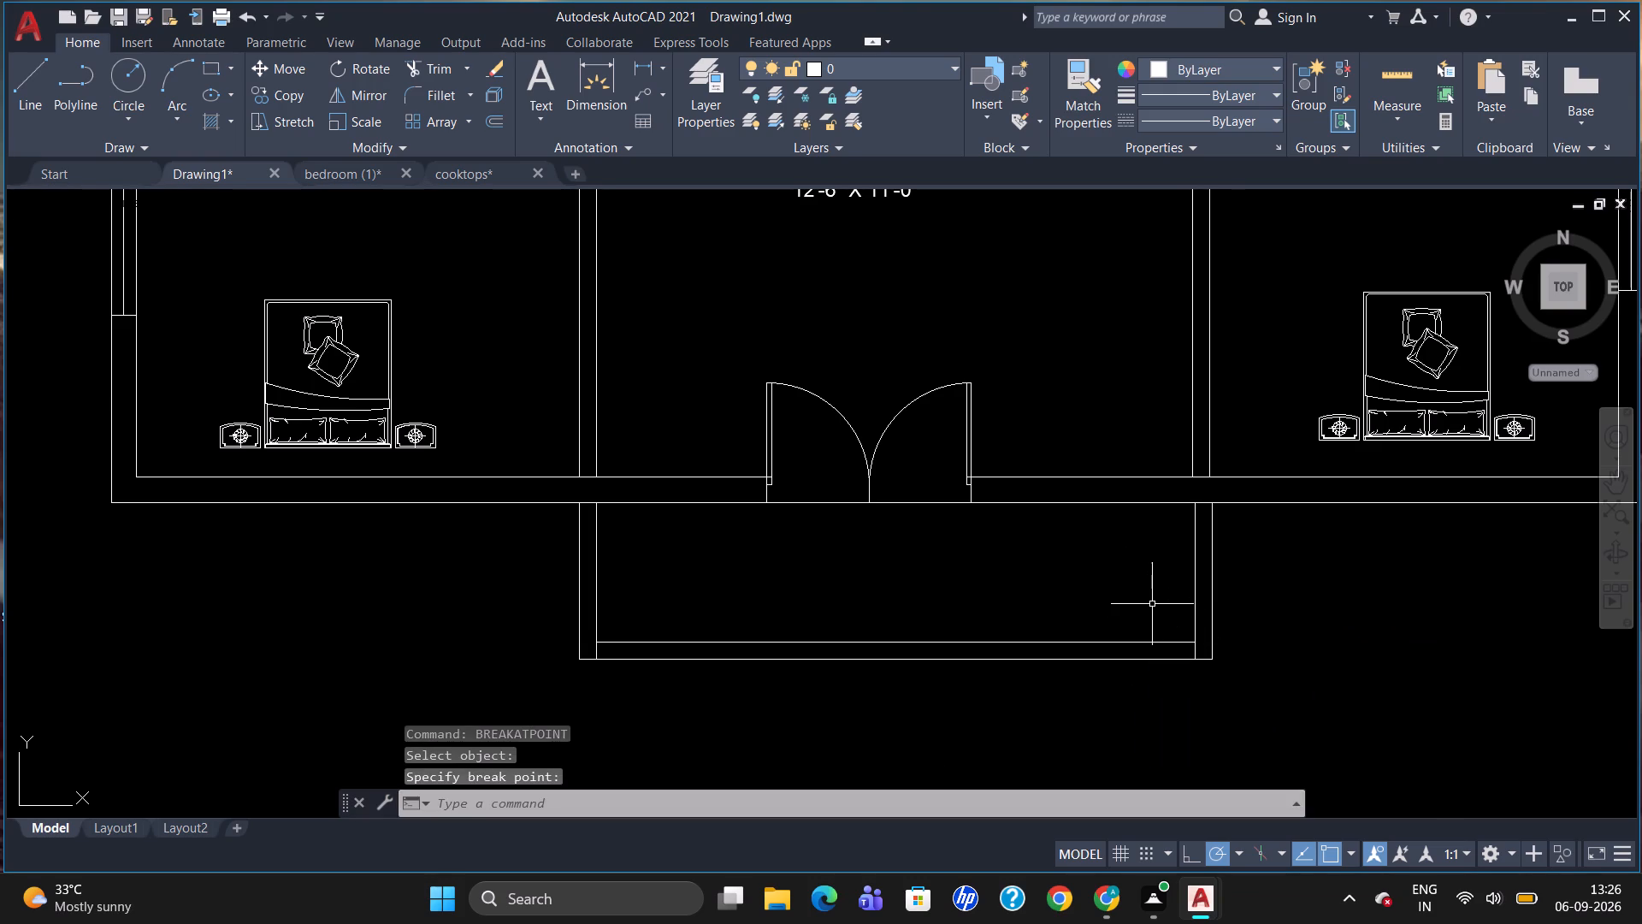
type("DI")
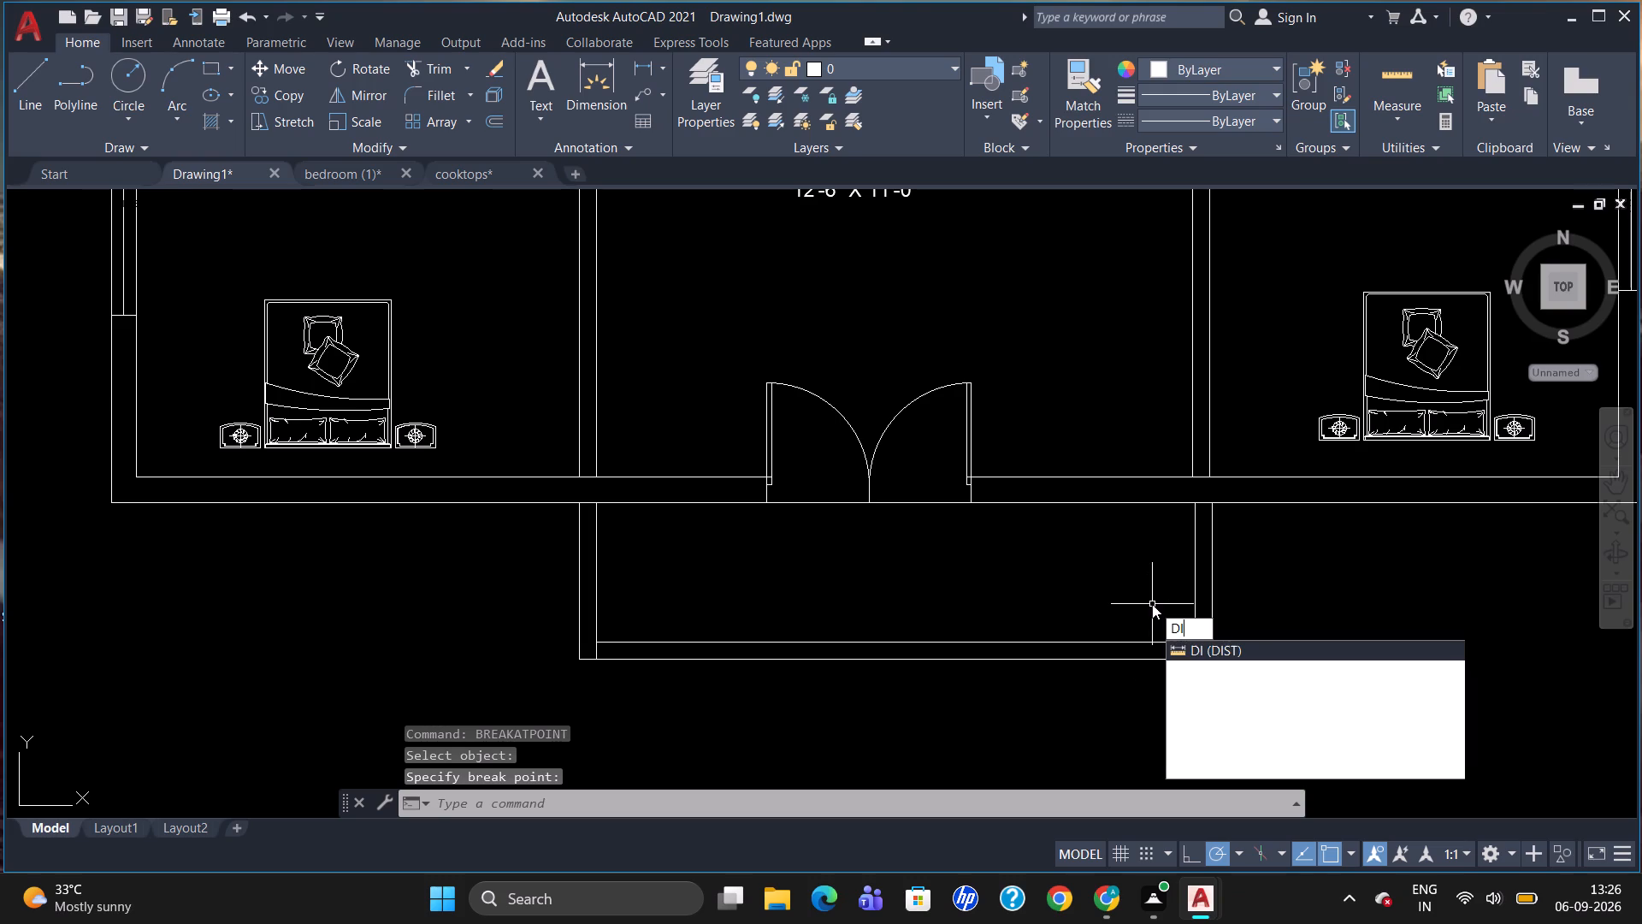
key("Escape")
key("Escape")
Set the point style to a circle with a cross through it, sized in absolute units.
type("PD")
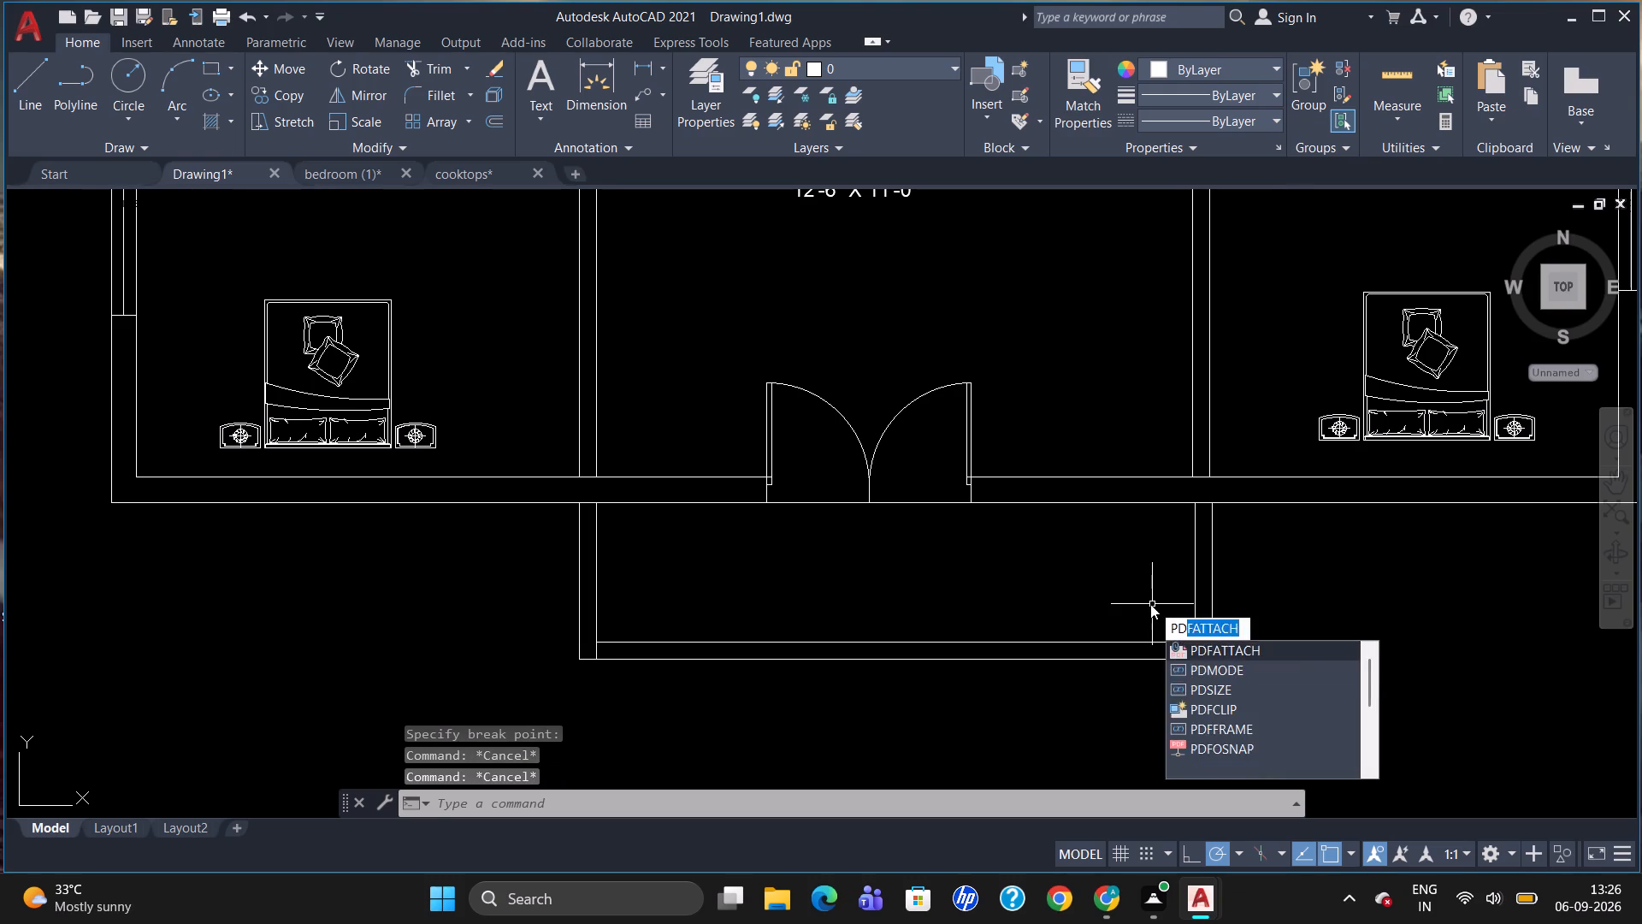
type("TYPE")
key("Return")
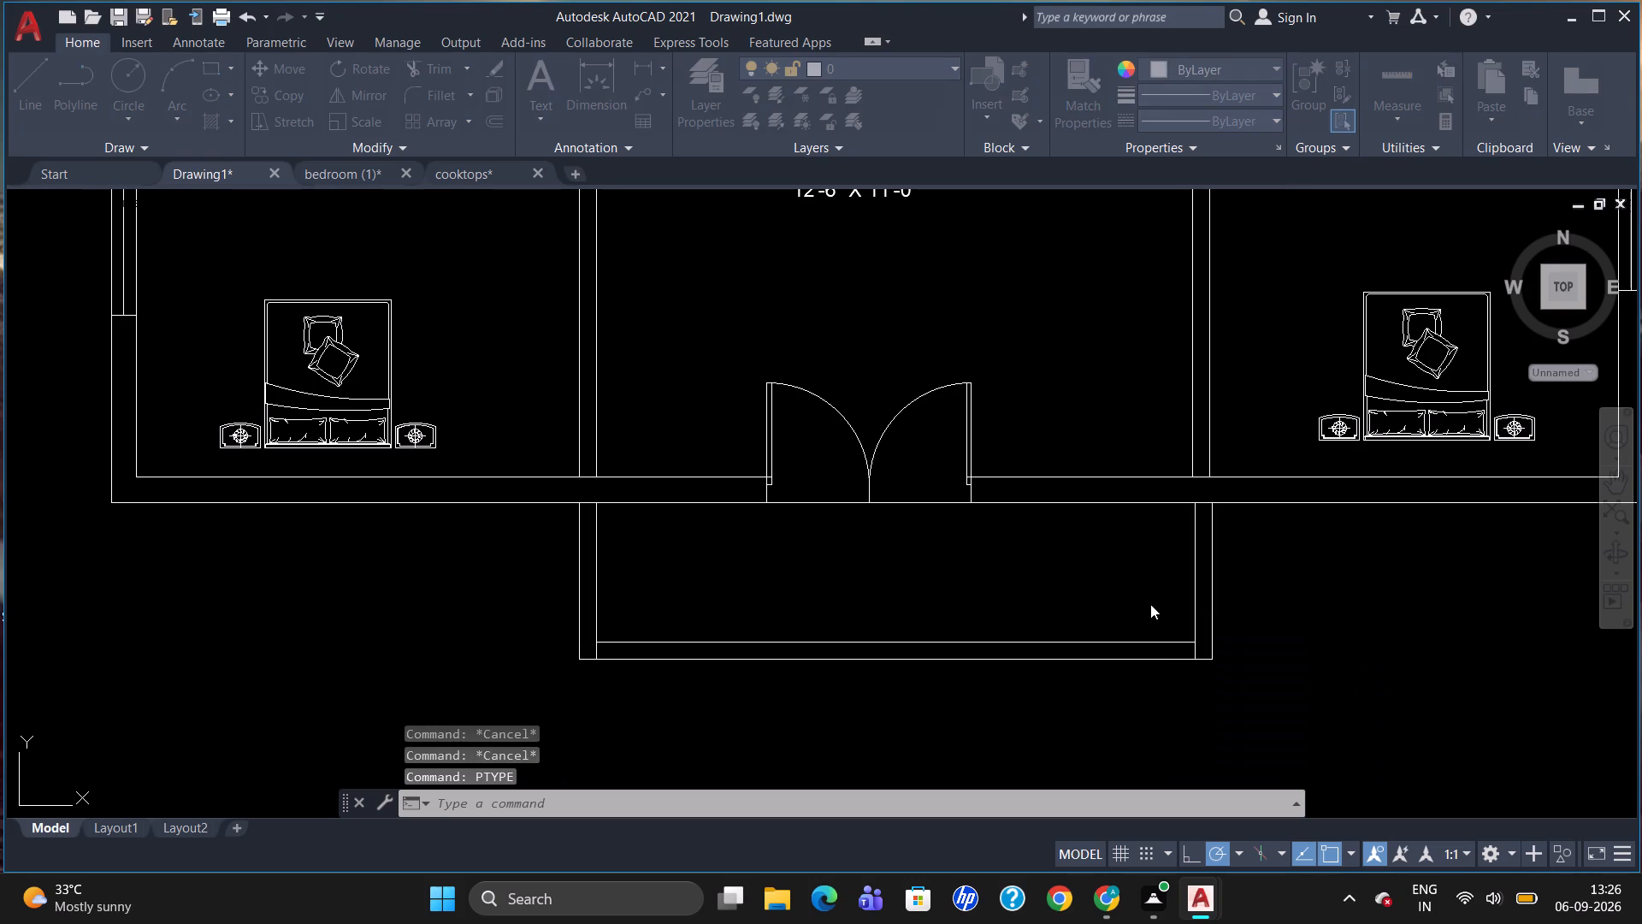
left_click(889, 349)
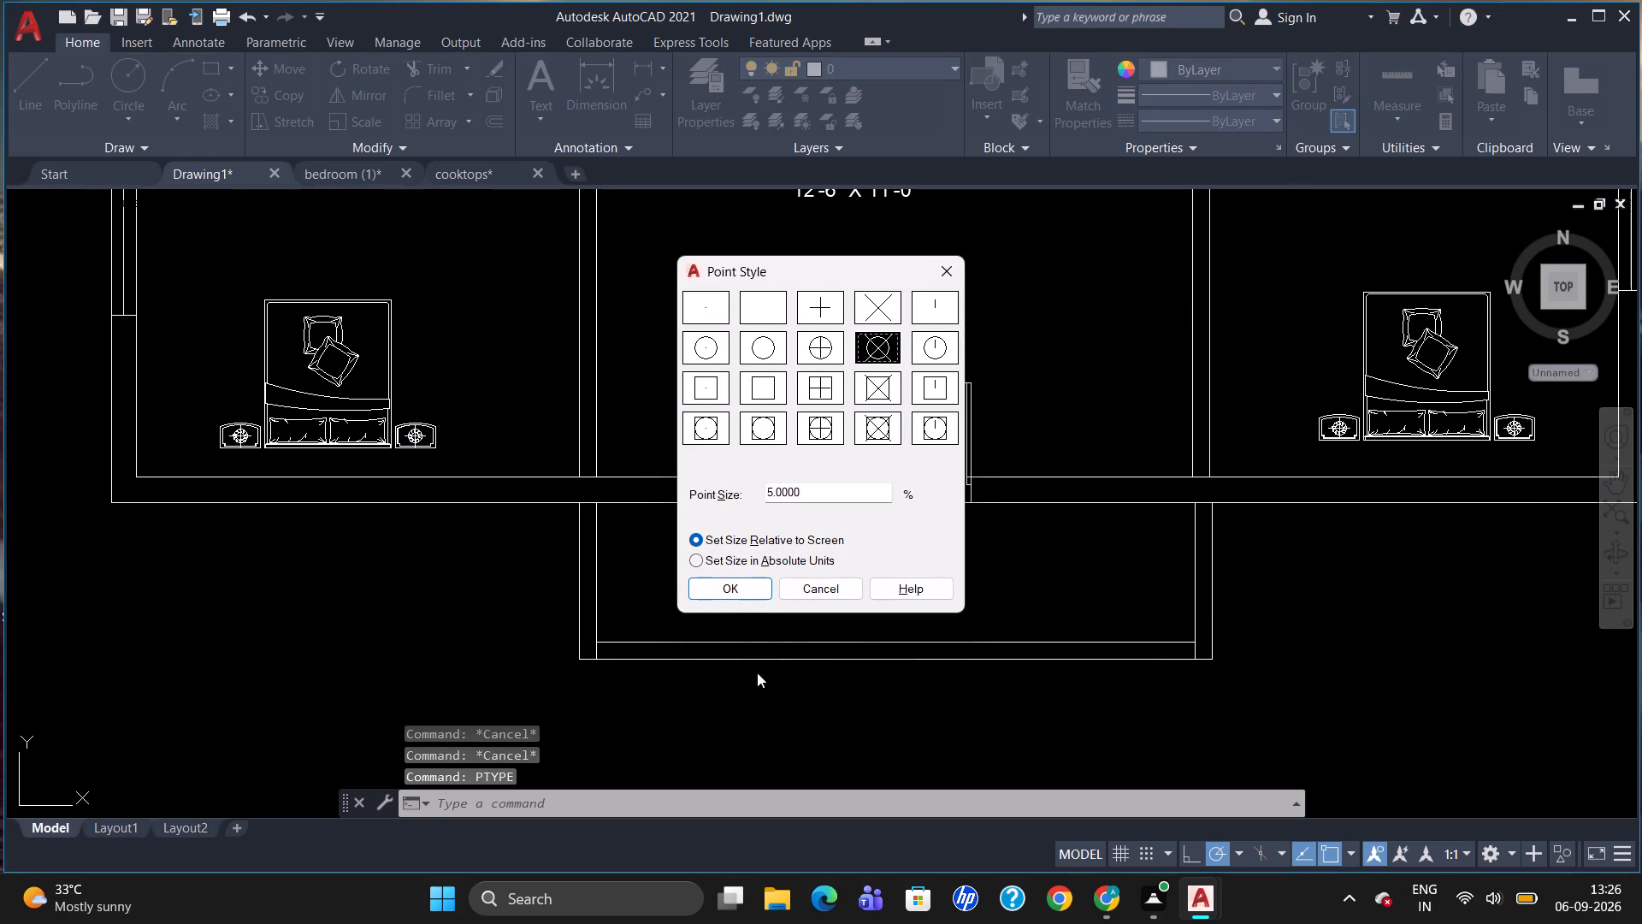
left_click(736, 555)
left_click(724, 583)
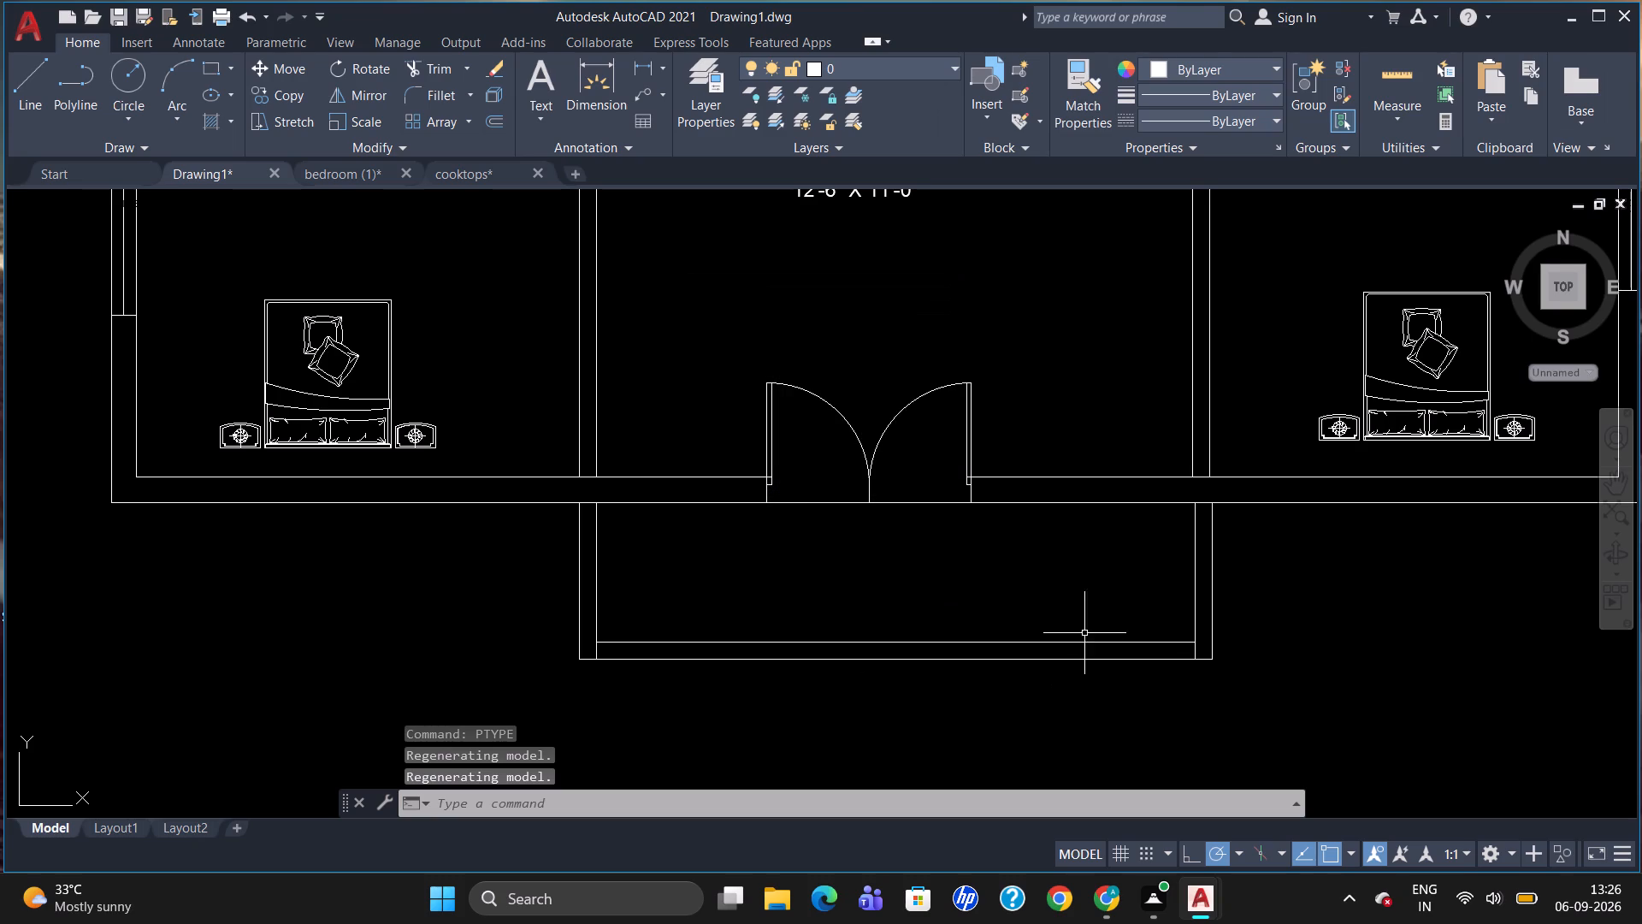
Divide the entrance's inner east side line, from the wall to the inner front line, into 3 segments.
type("DIV")
key("Return")
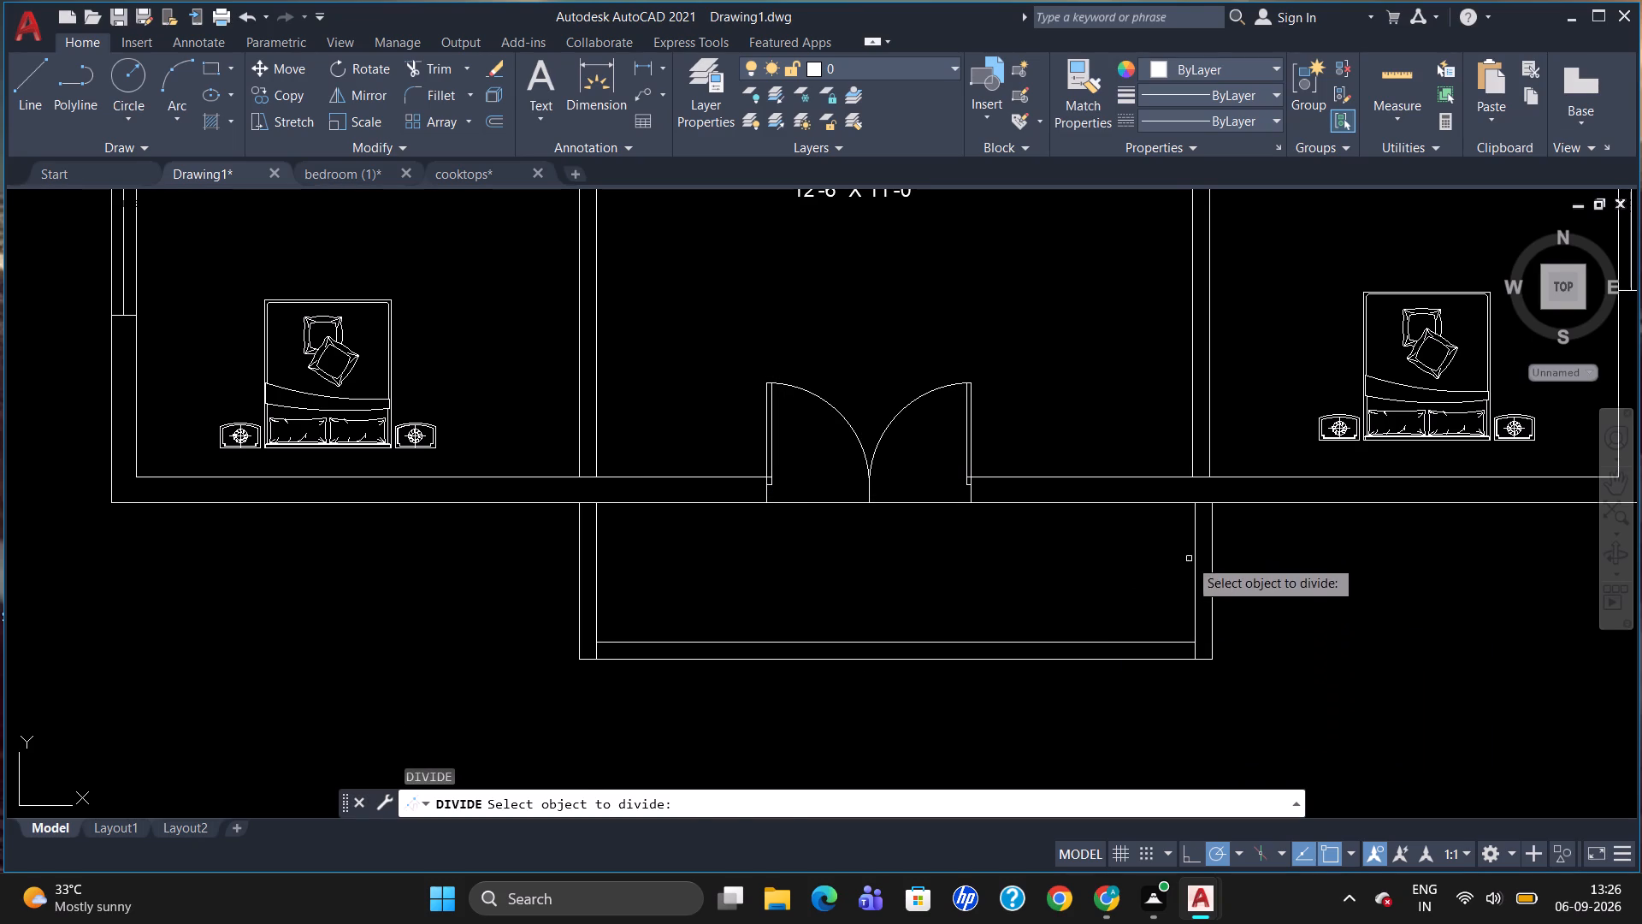
left_click(1195, 542)
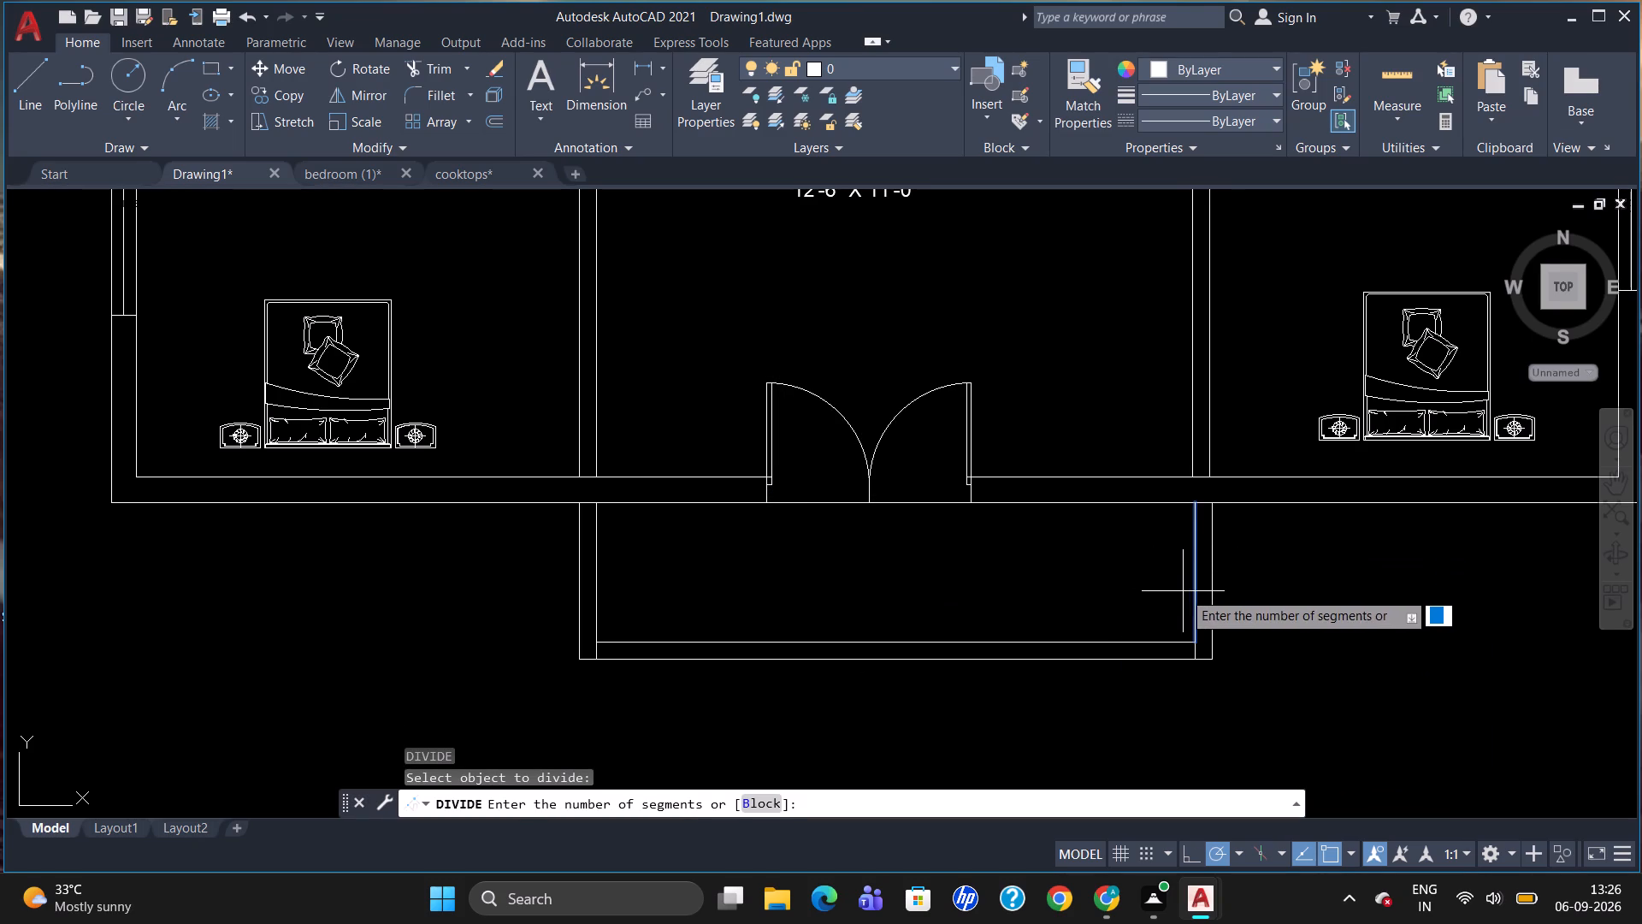
key("3")
key("Return")
key("Escape")
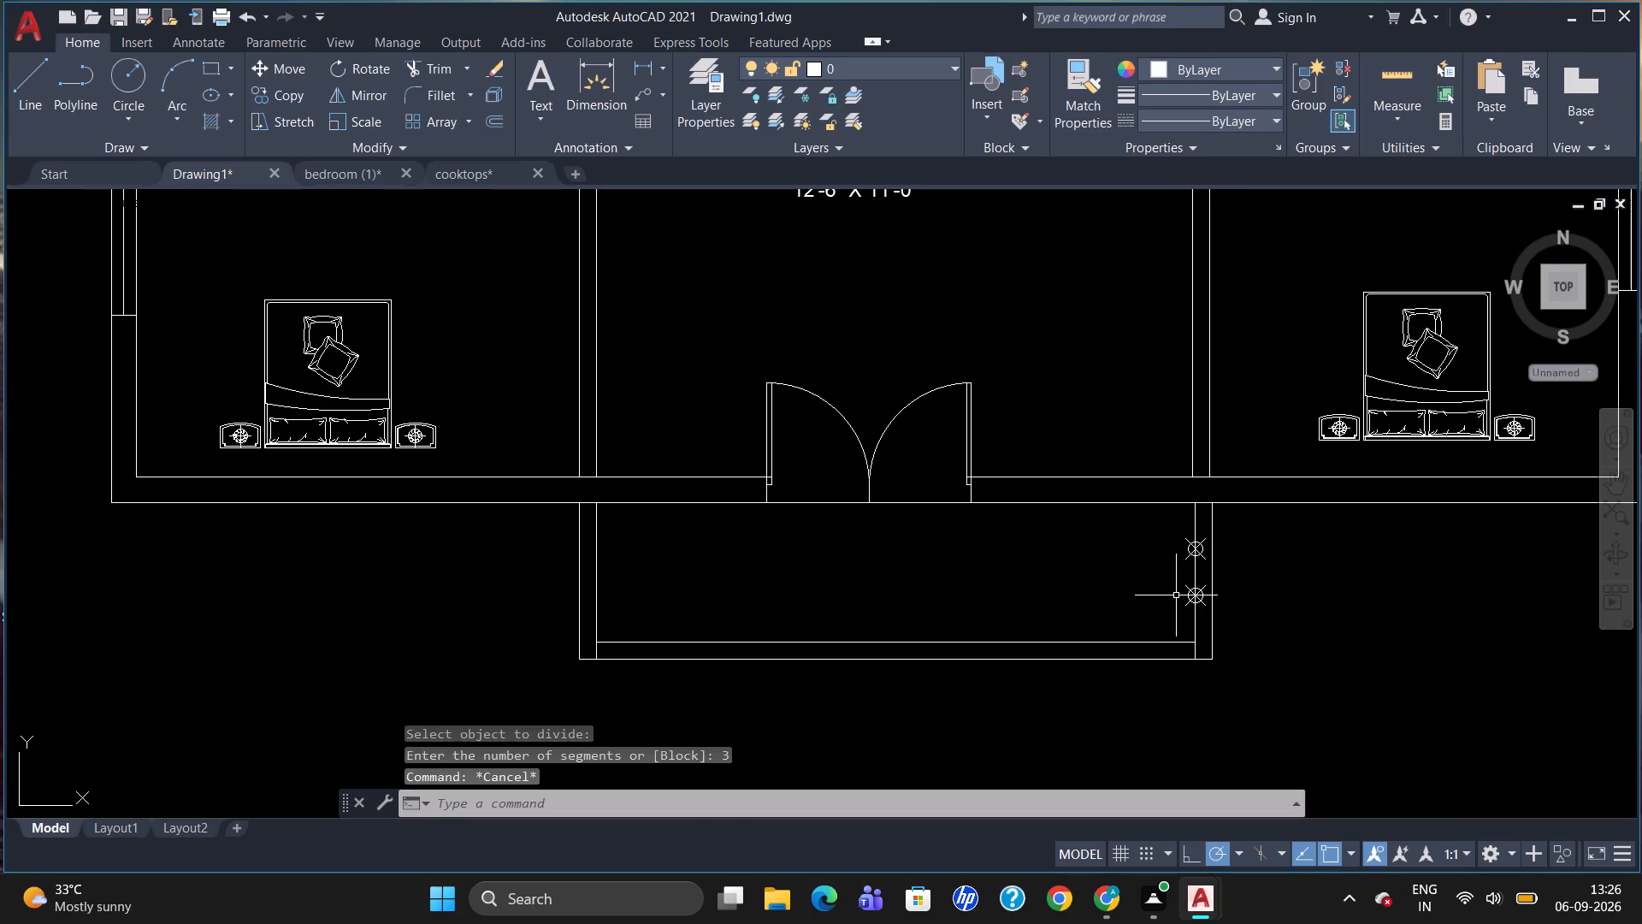
Draw two horizontal step lines from the division points across to the entrance's inner west side line.
key("l")
key("Return")
scroll(1208, 549, "up", 2)
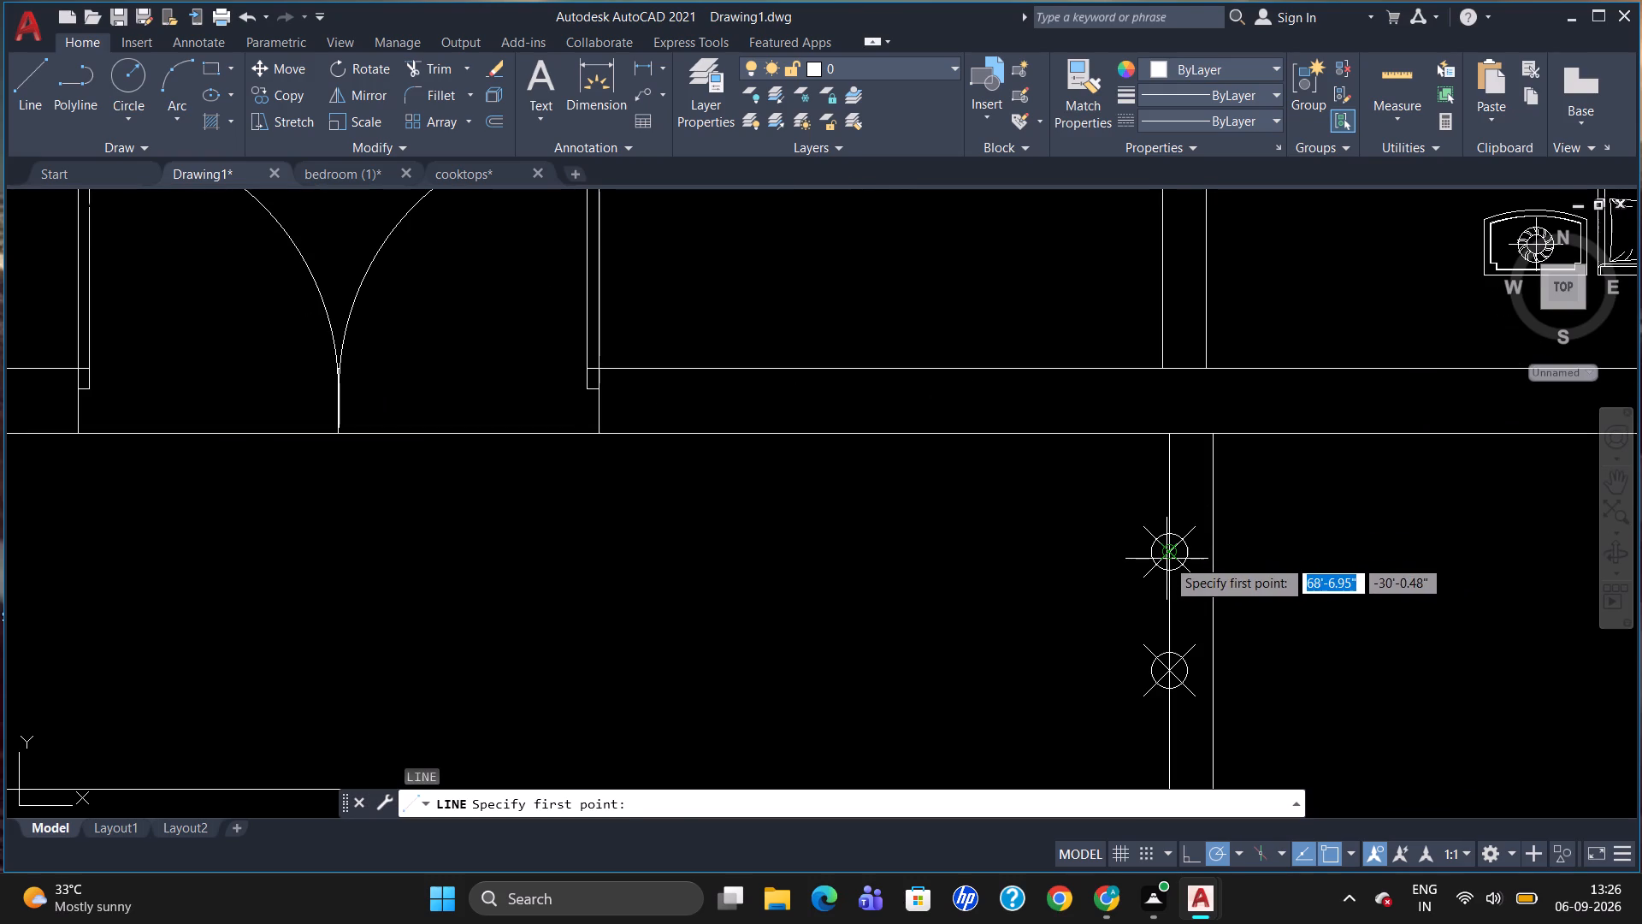
left_click(1167, 559)
scroll(1040, 569, "down", 2)
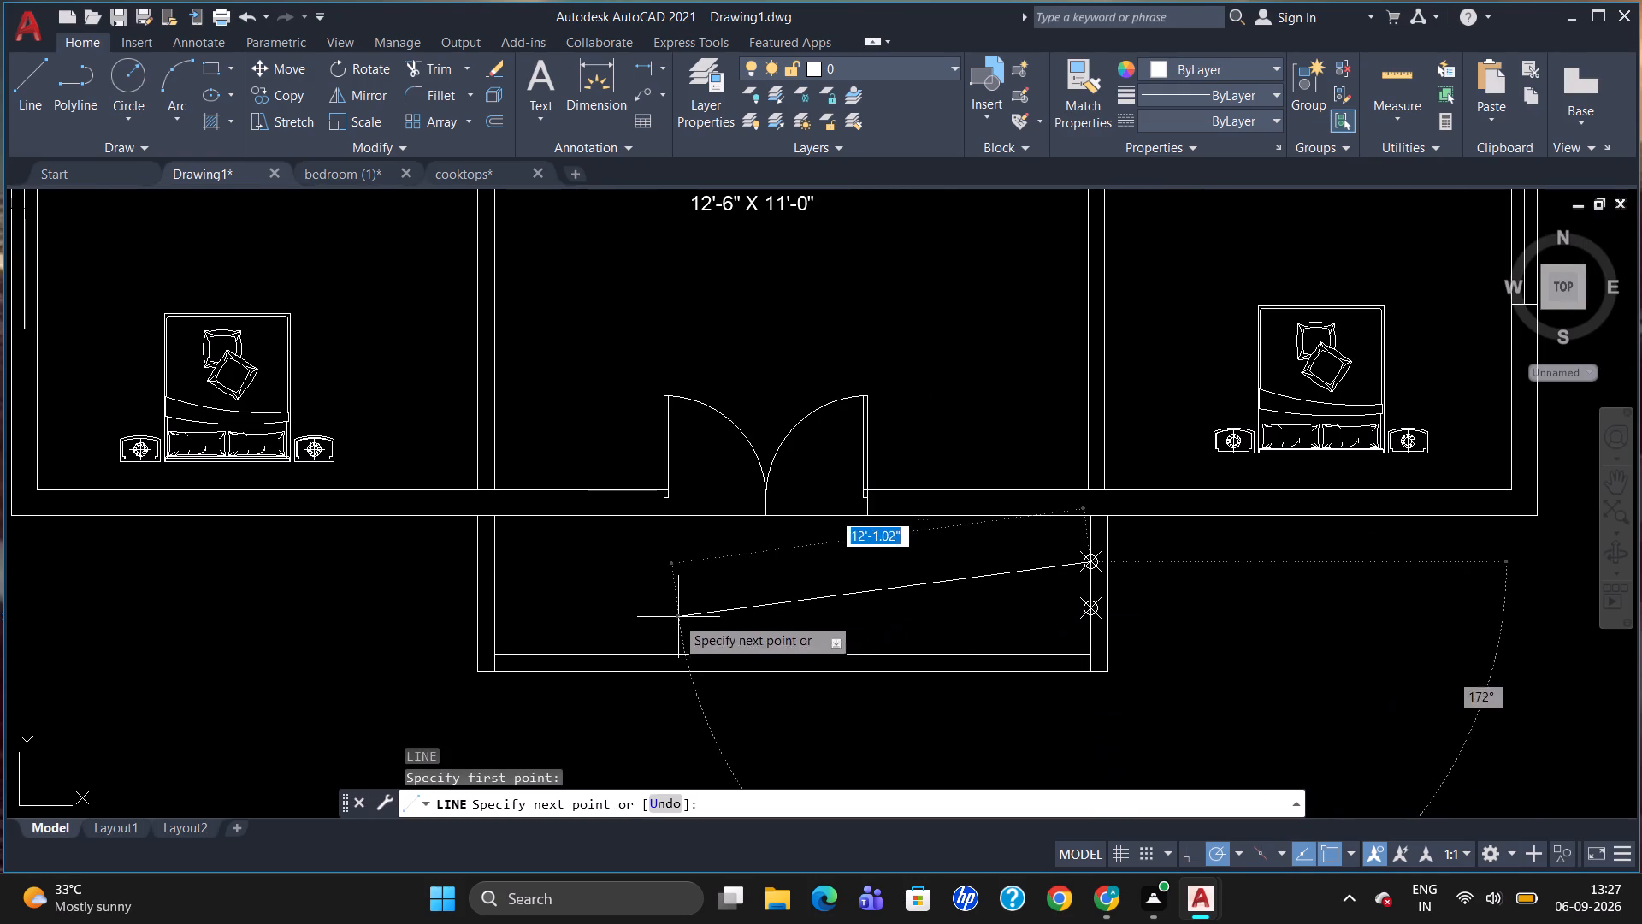
left_click(493, 560)
key("Escape")
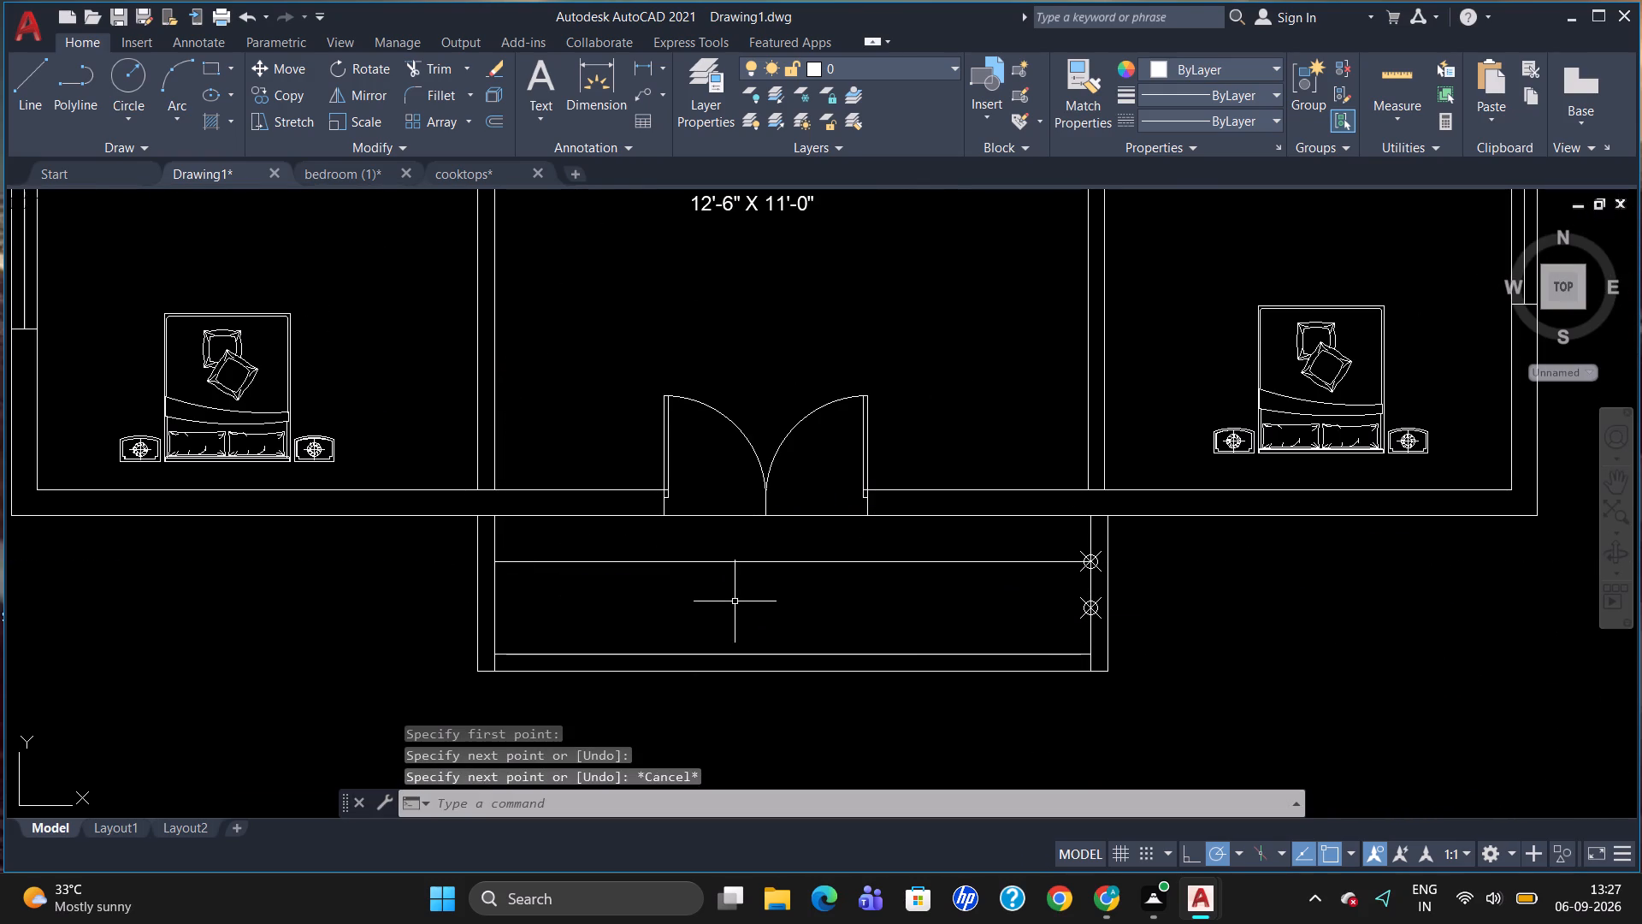
key("l")
key("Return")
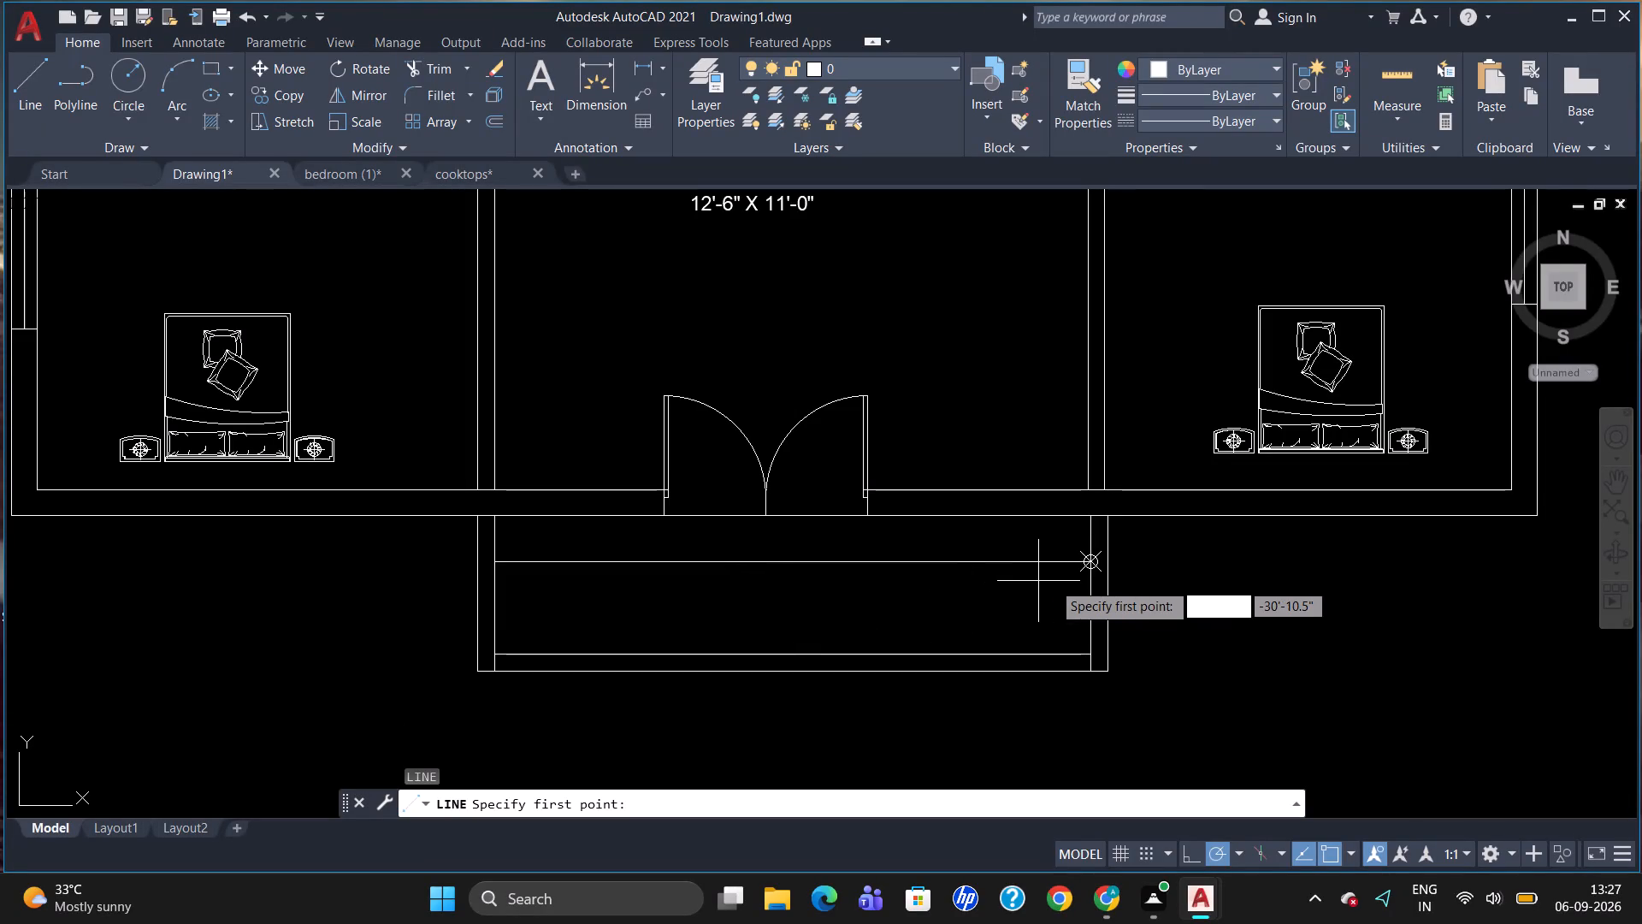
left_click_drag(1089, 605, 1078, 607)
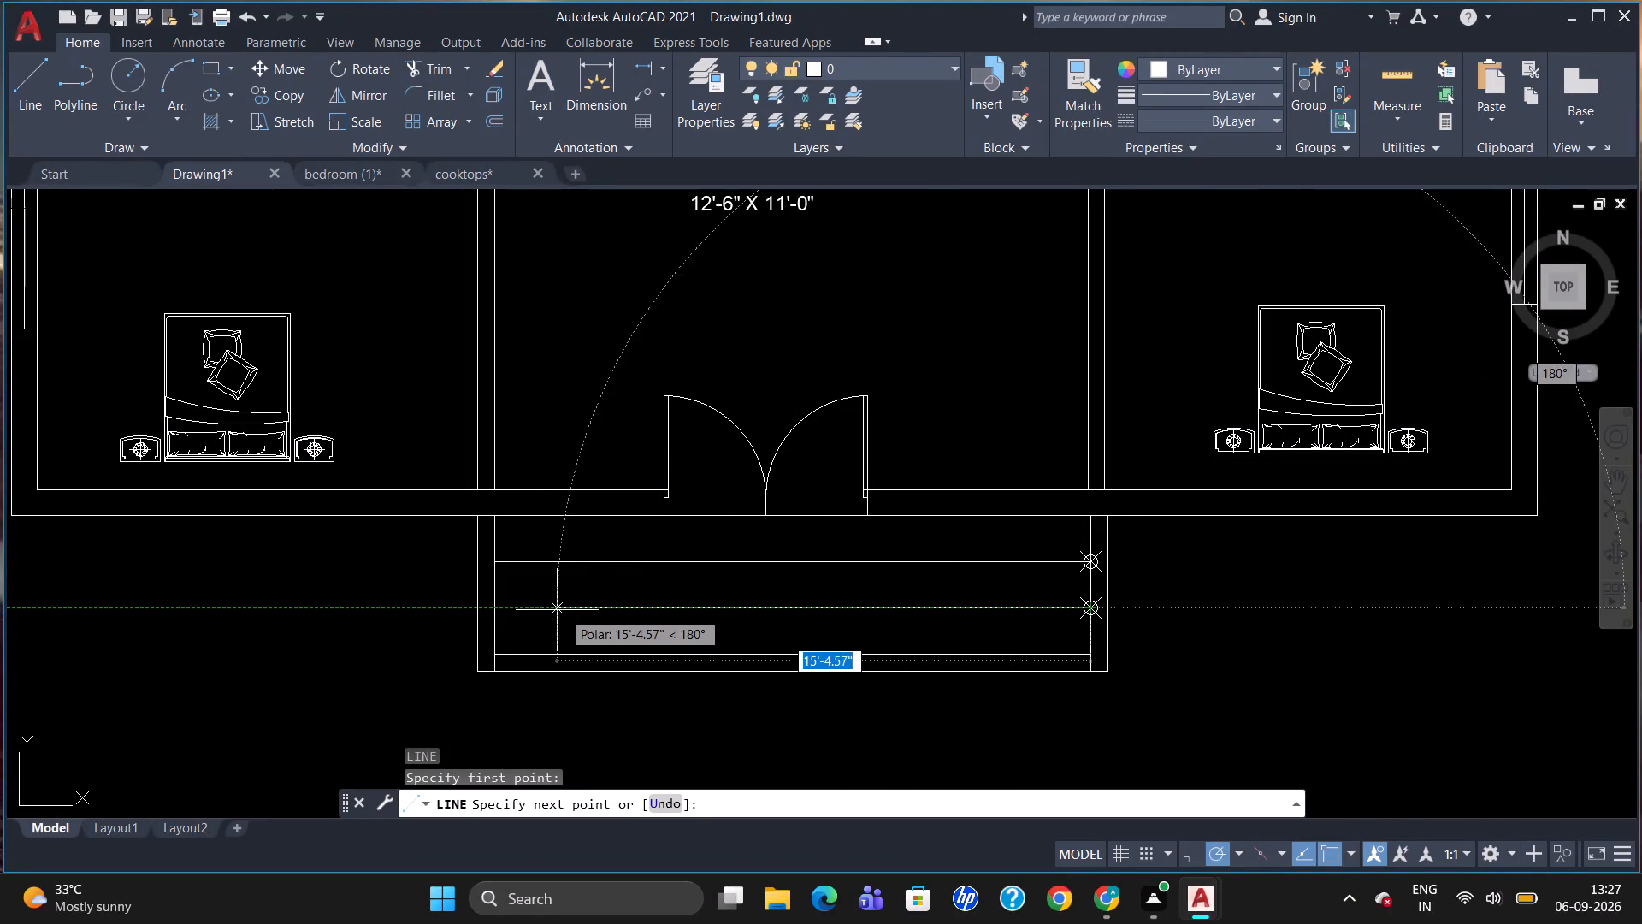
left_click(494, 613)
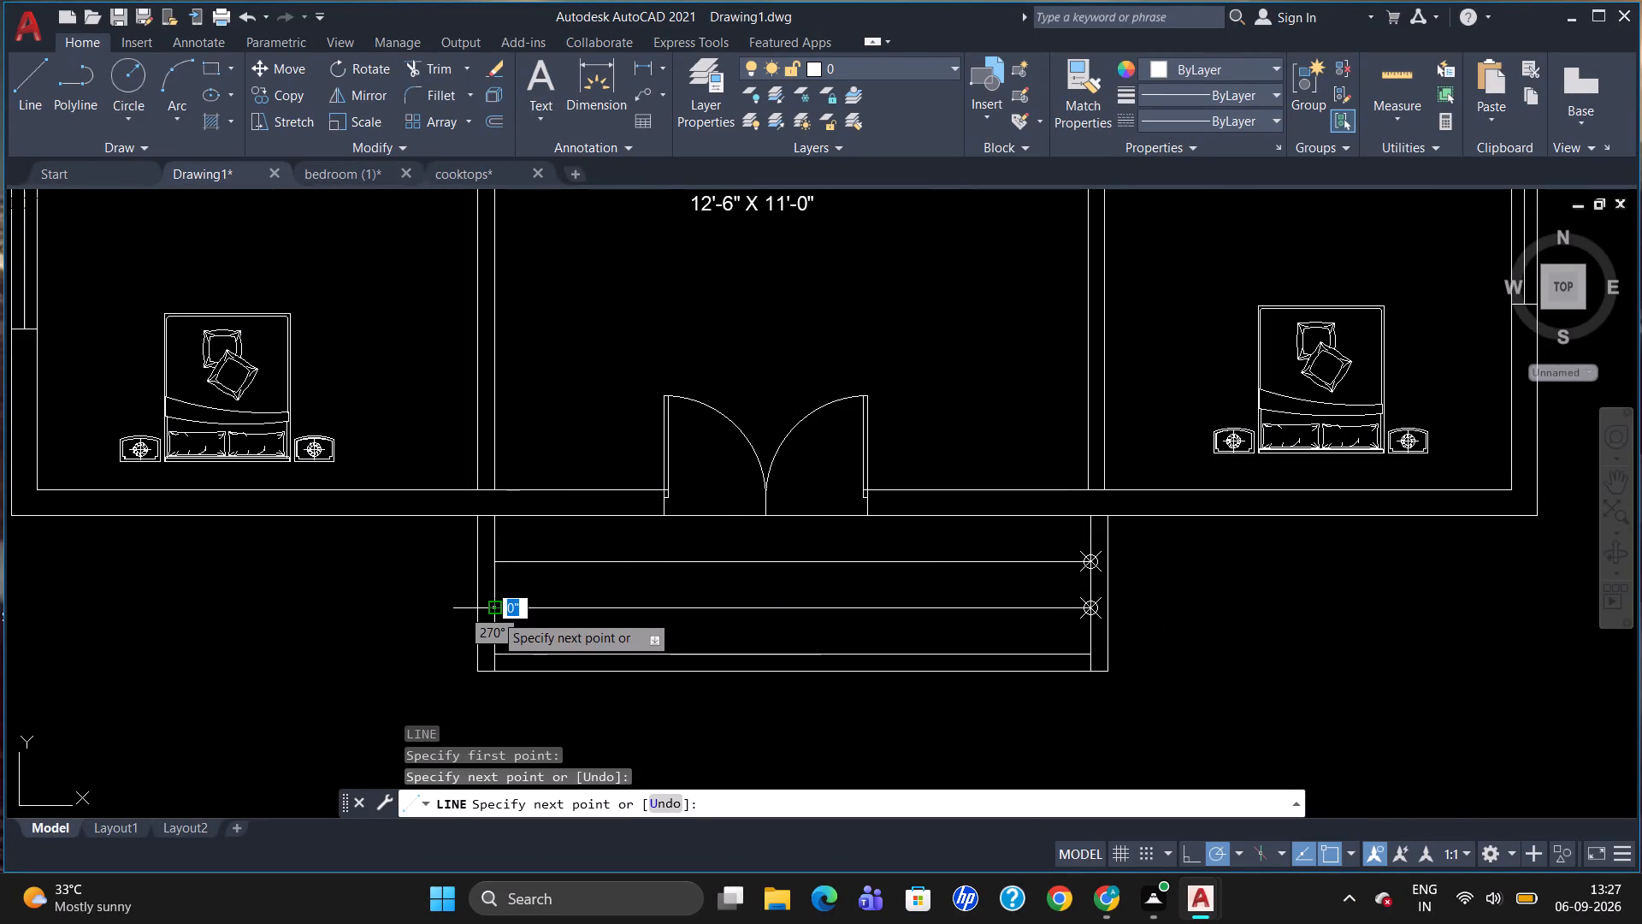
key("Escape")
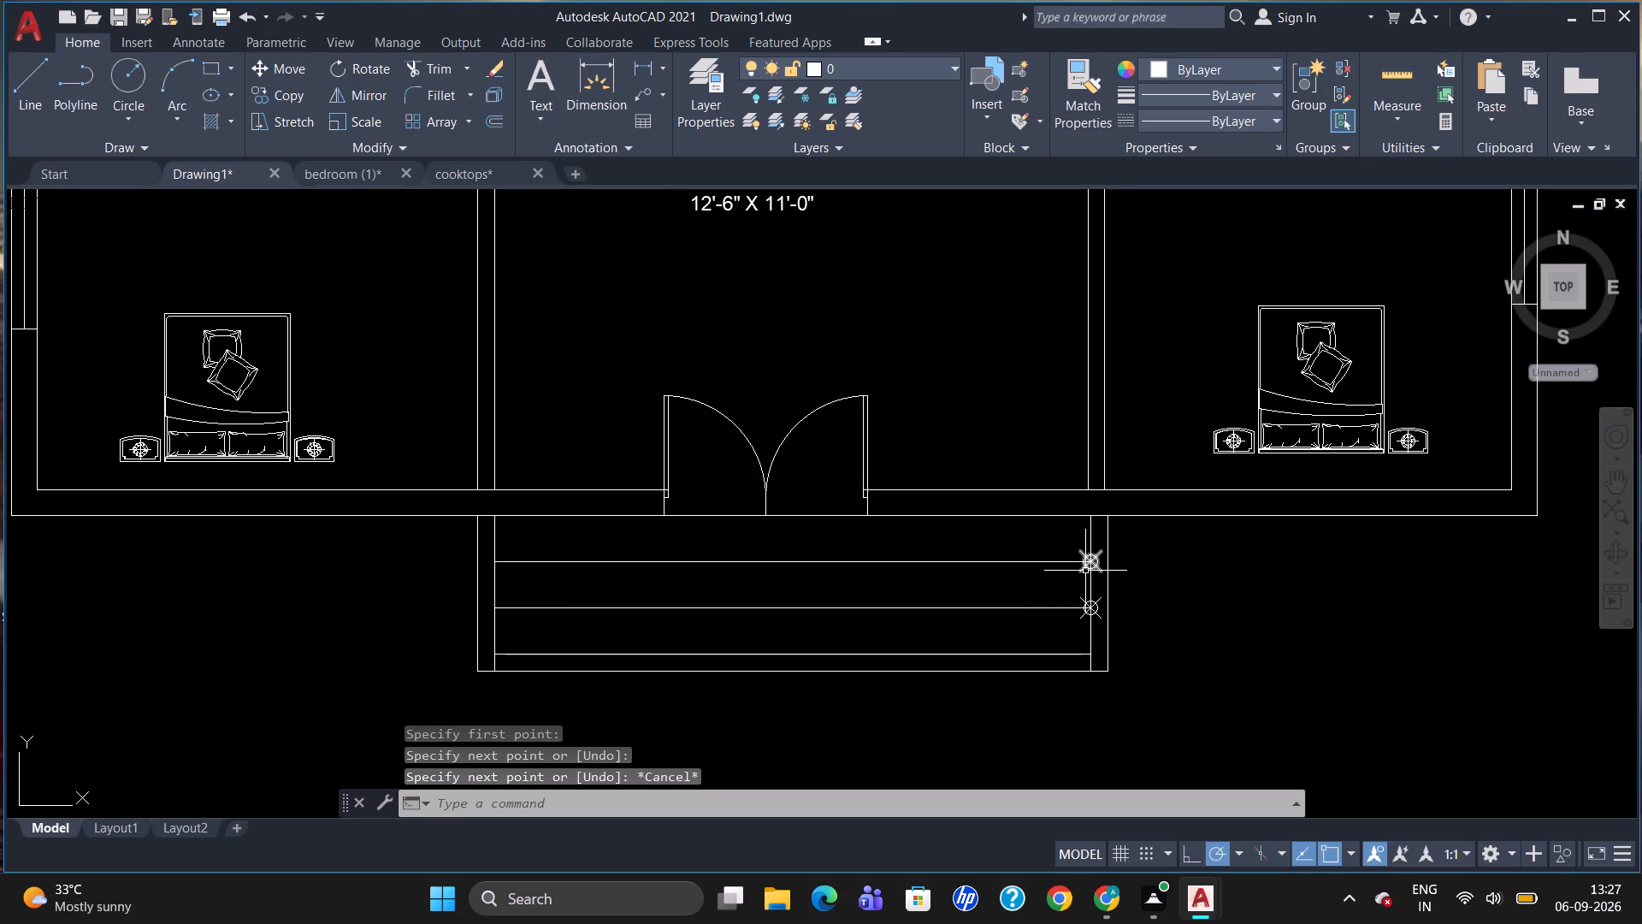
Delete the two division point markers on the entrance's inner east side line.
left_click(1083, 571)
left_click(1082, 617)
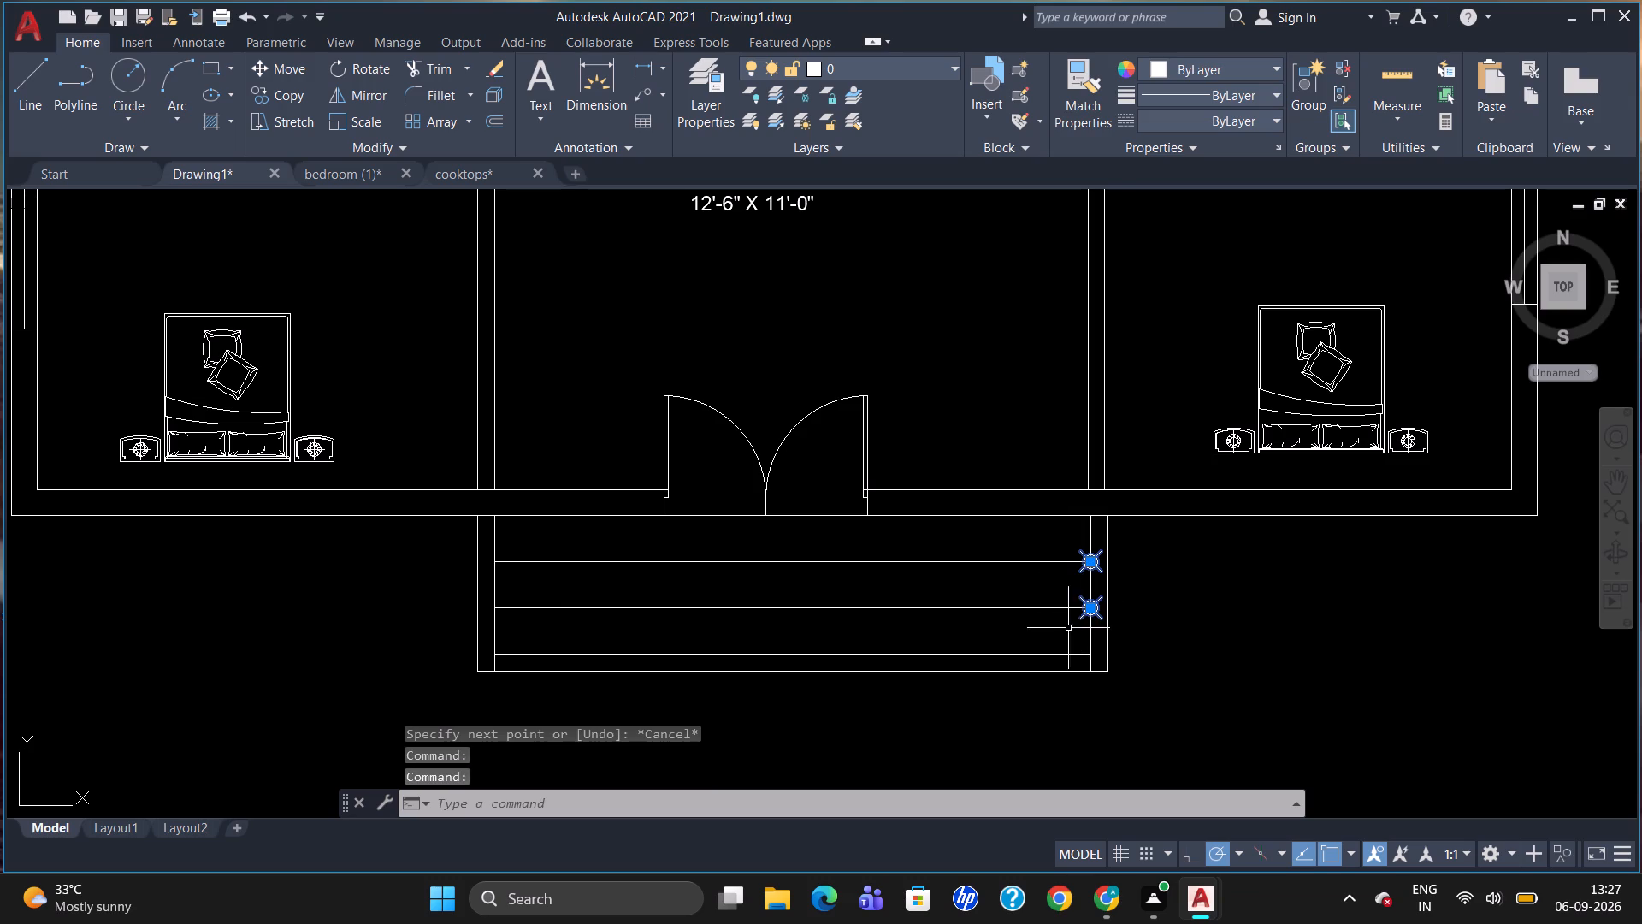
key("Delete")
Examine the whole floor plan together with the entrance steps outside the drawing area's double door.
scroll(1221, 547, "down", 3)
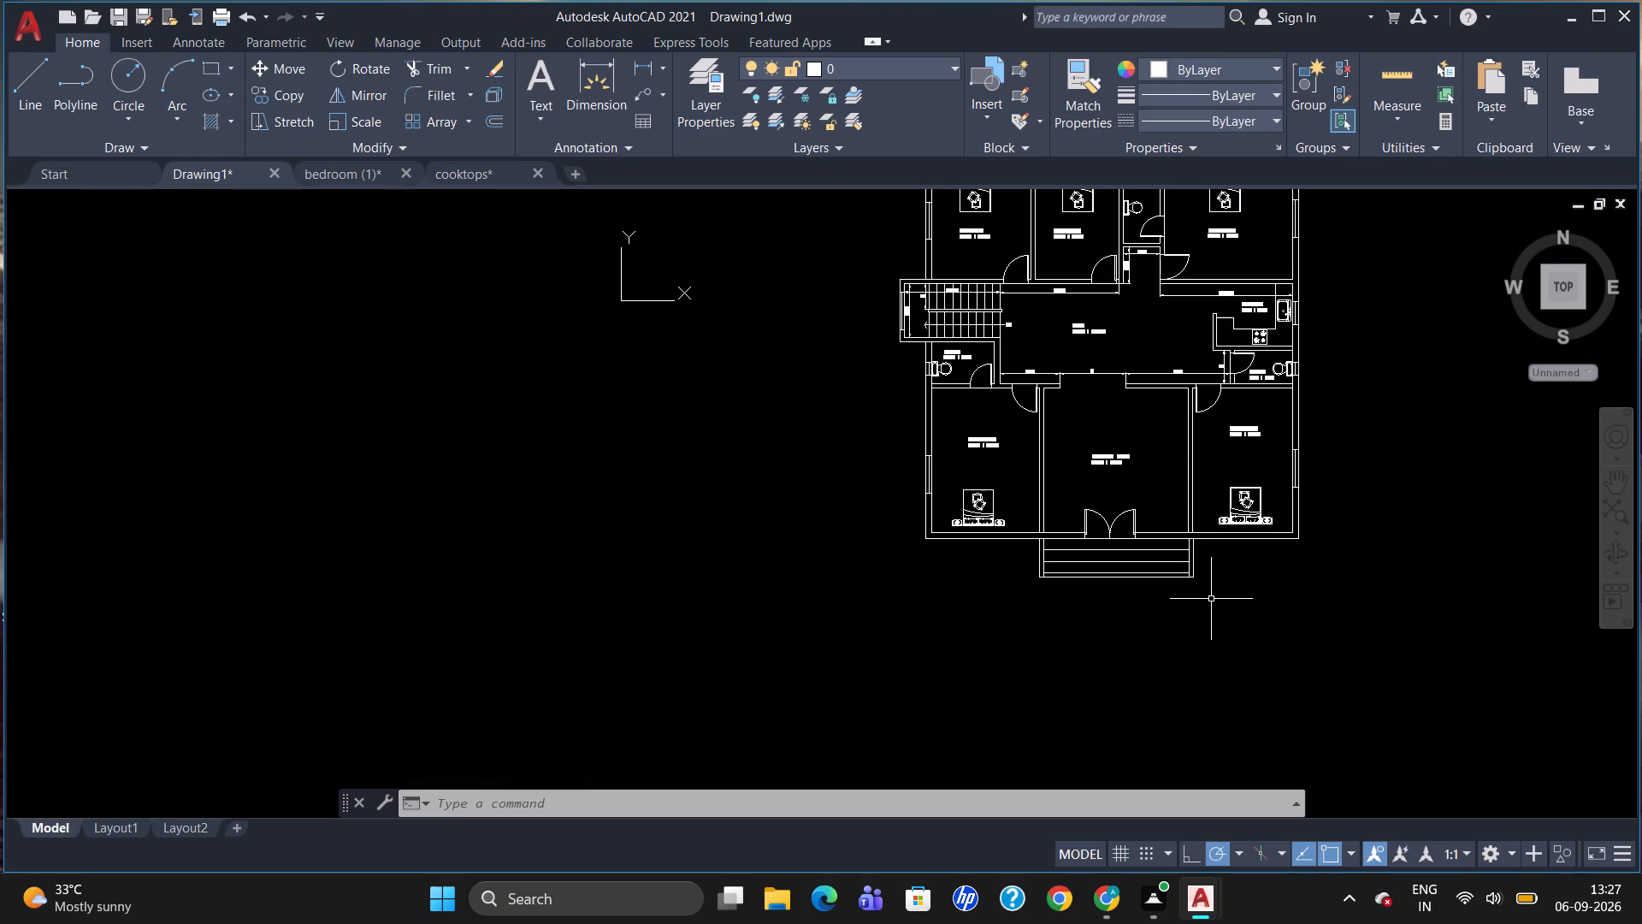
scroll(1211, 603, "down", 1)
scroll(1193, 700, "down", 1)
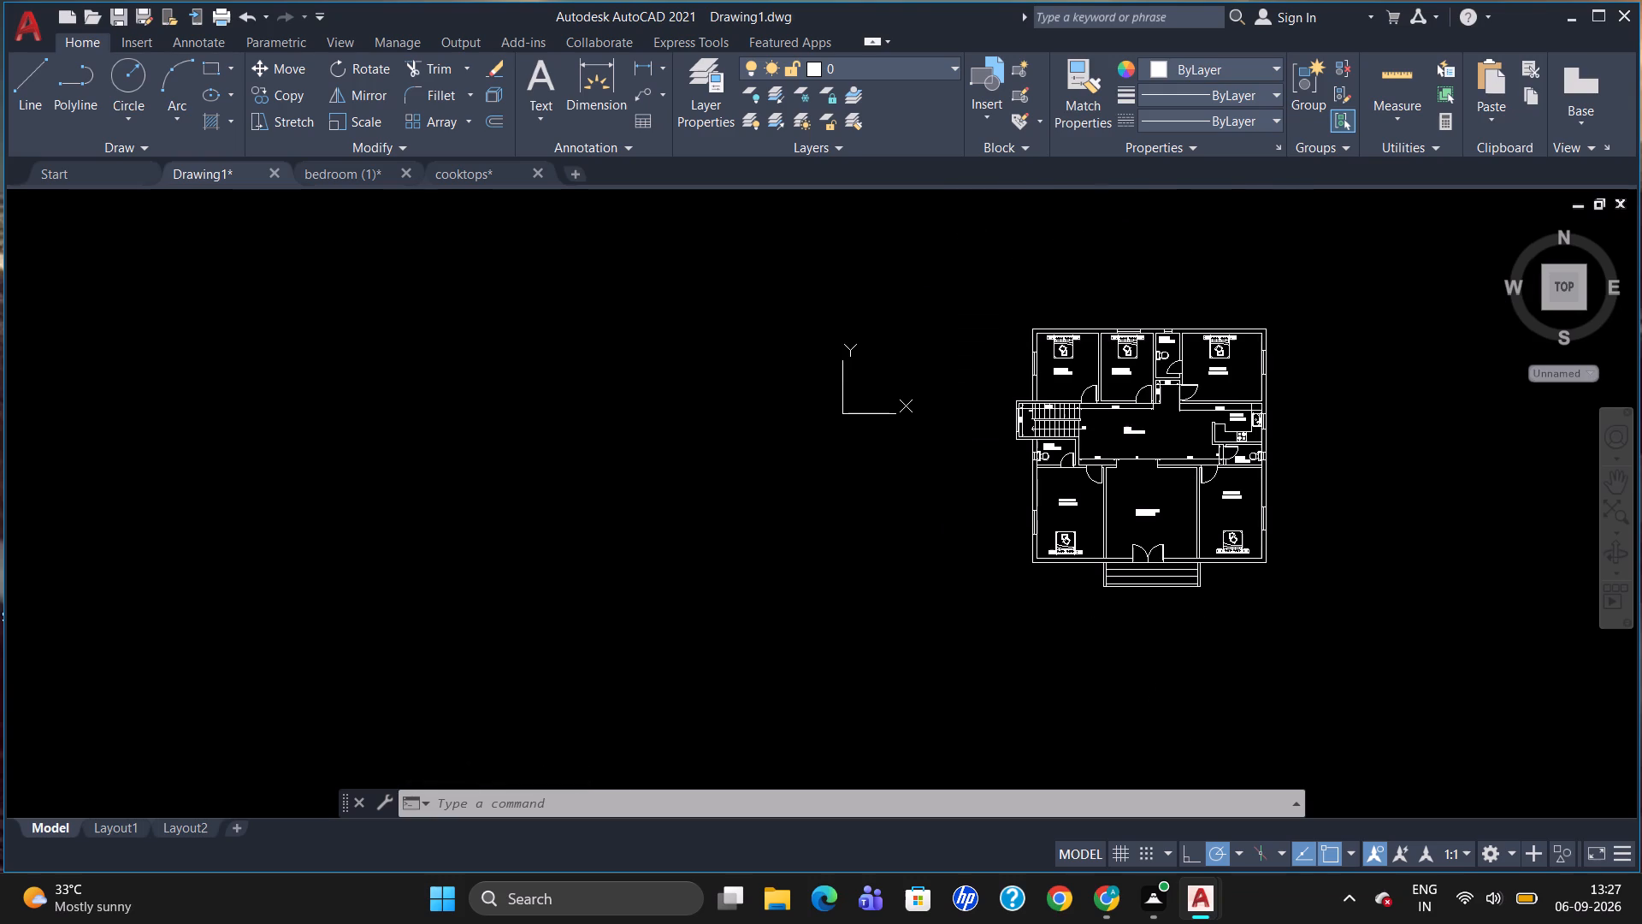
scroll(1217, 536, "up", 2)
scroll(1328, 654, "up", 1)
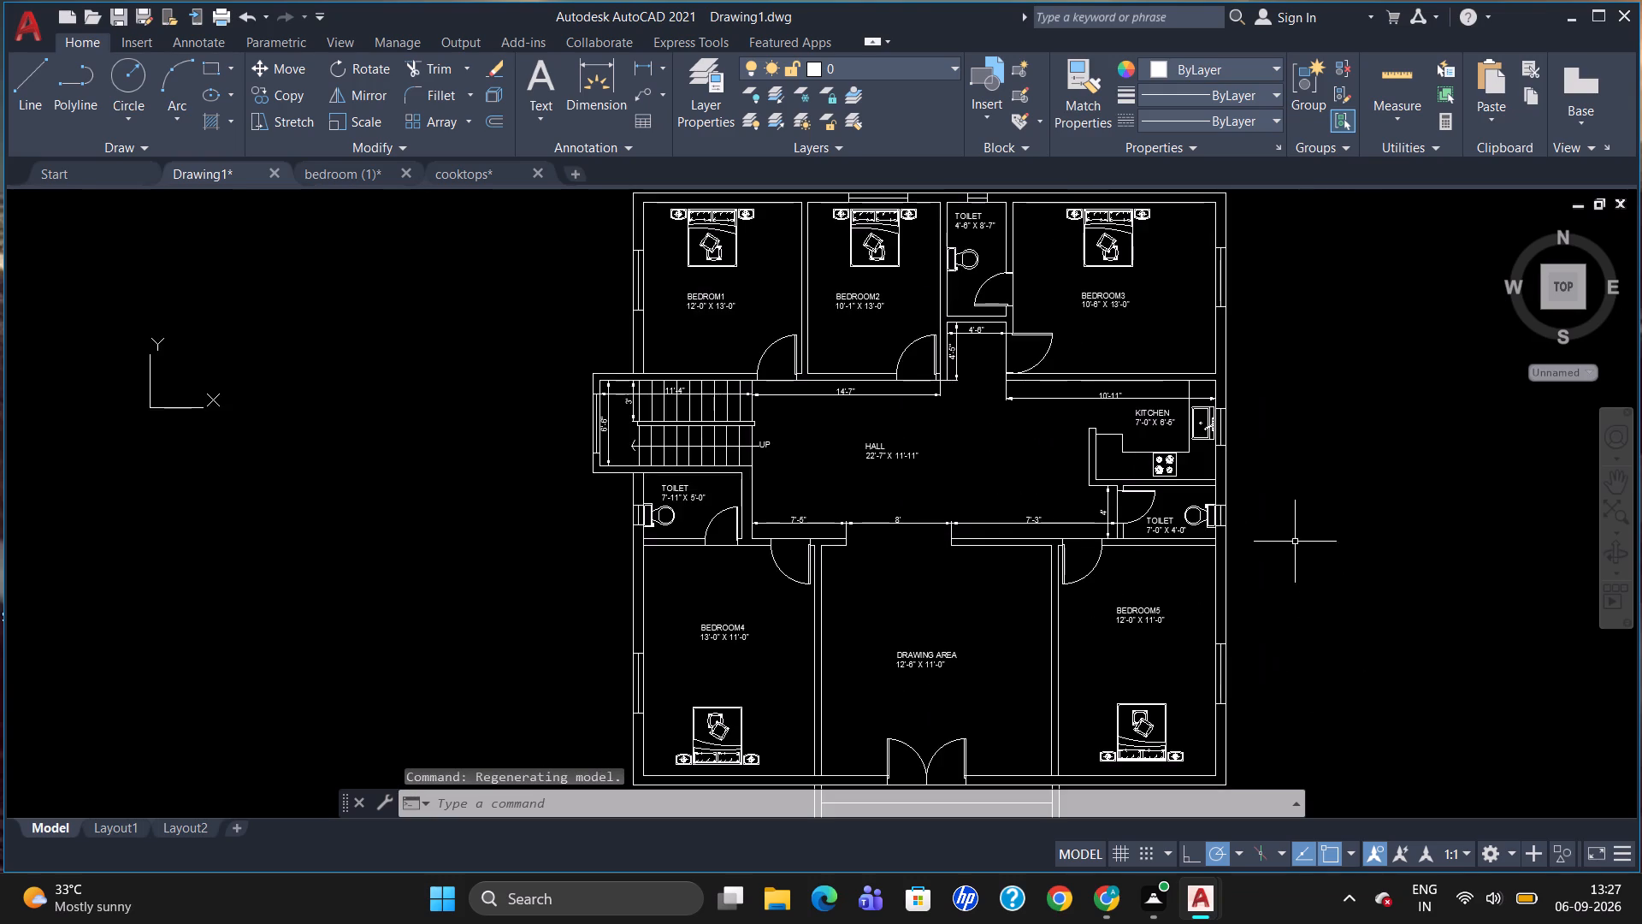
scroll(1295, 541, "down", 1)
scroll(1296, 744, "up", 2)
scroll(1293, 725, "down", 1)
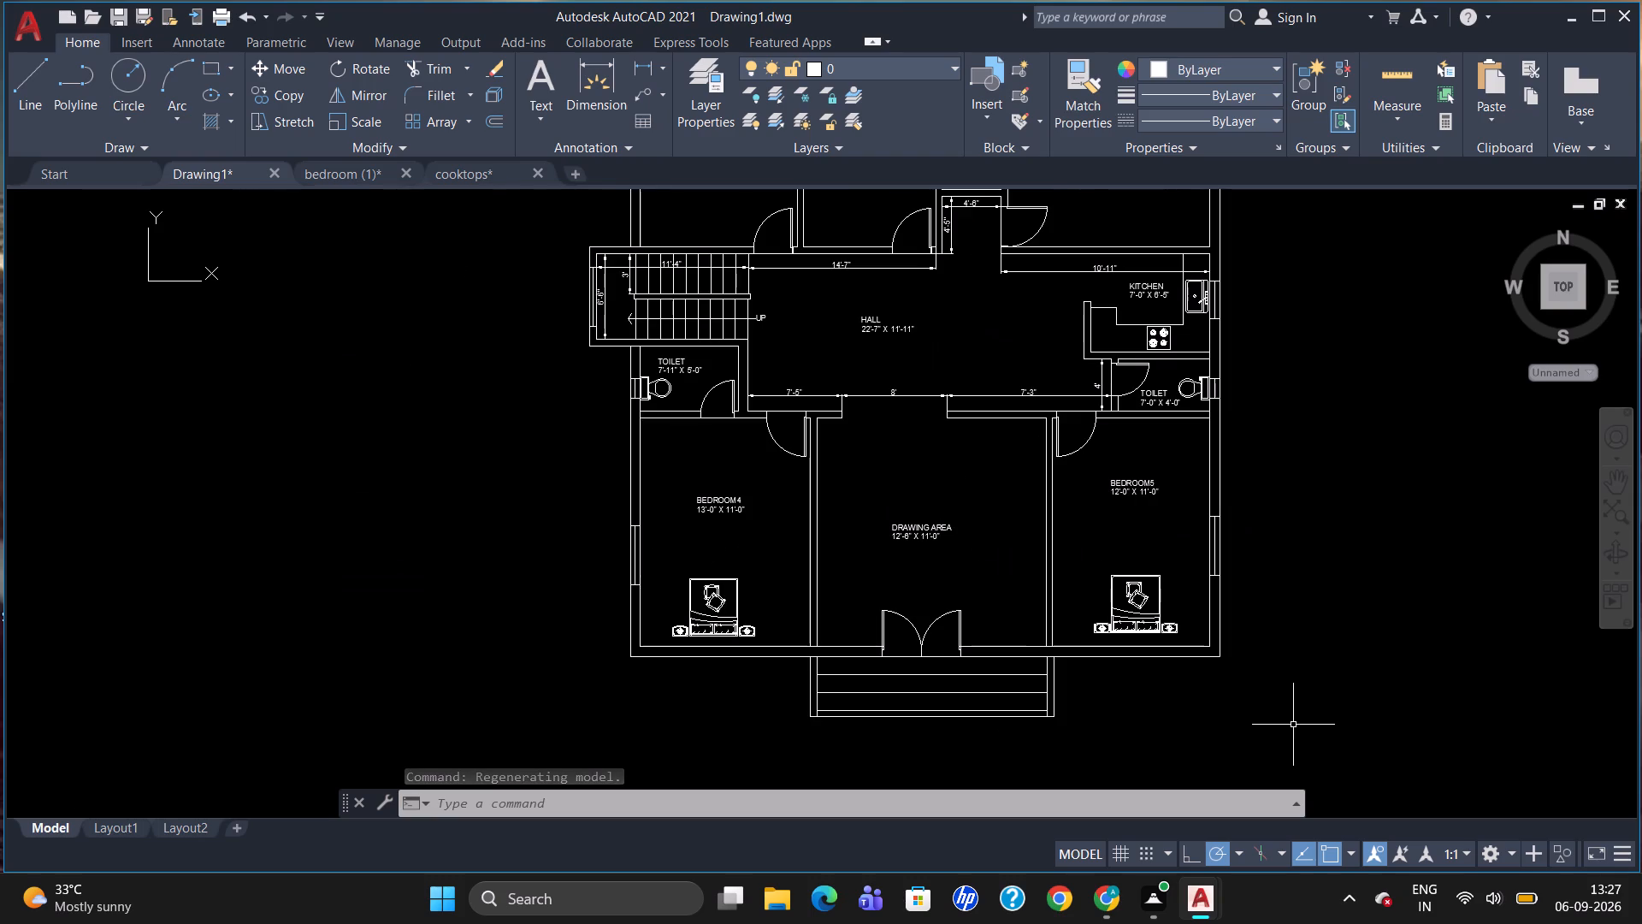
Explode the two outer wall polylines of the house into separate lines.
scroll(1258, 479, "down", 1)
scroll(1198, 334, "up", 1)
scroll(1199, 439, "down", 1)
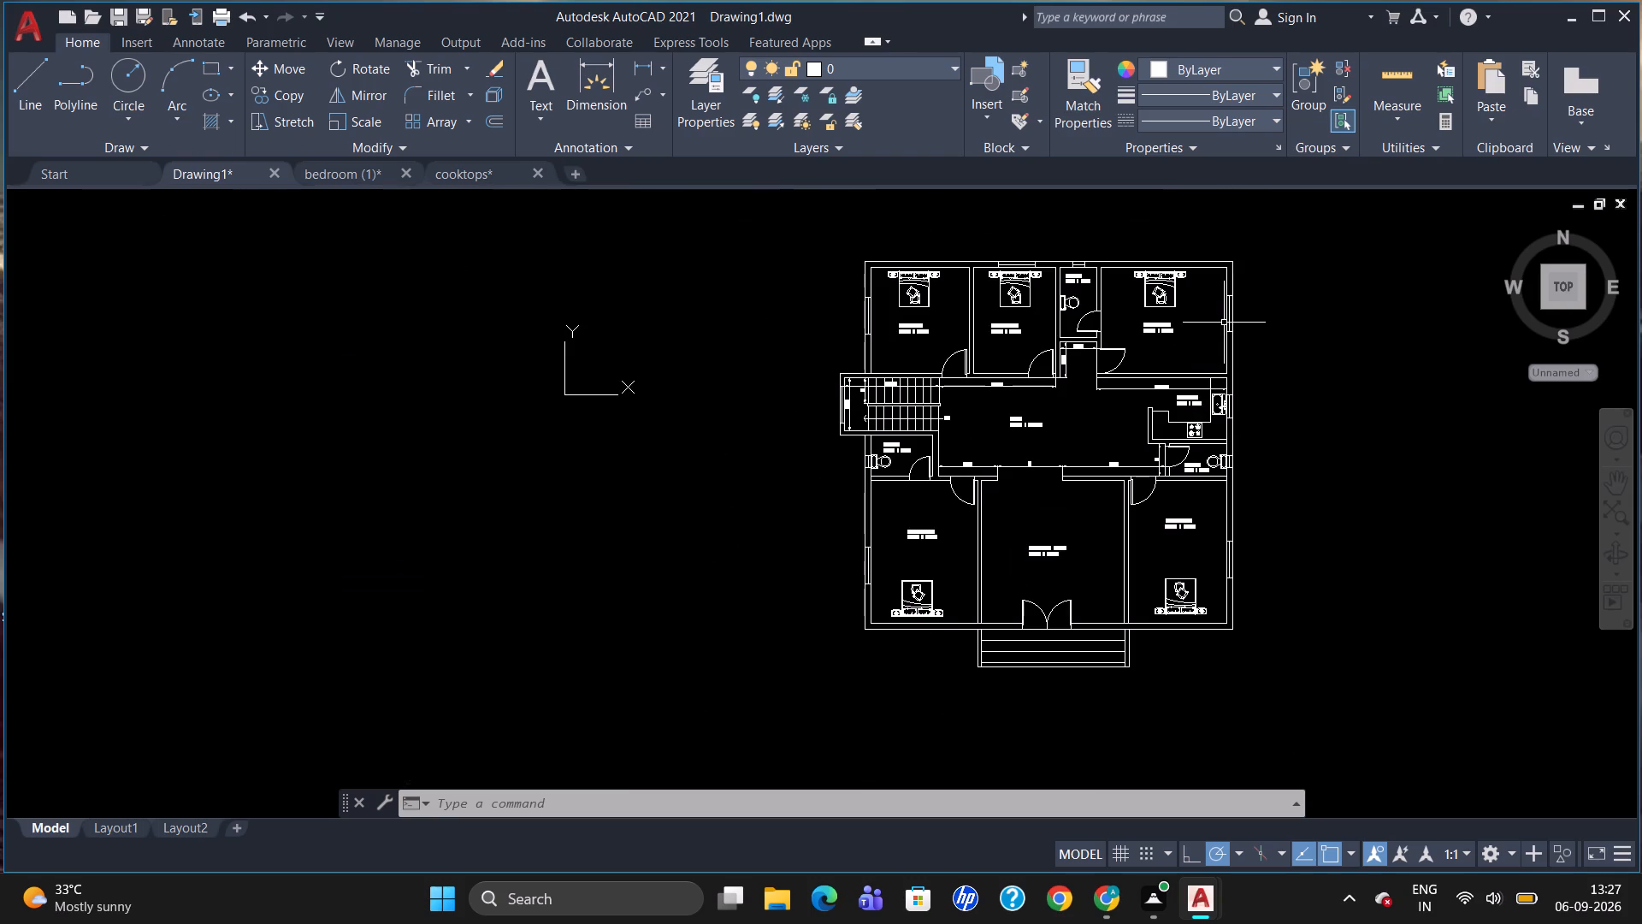
left_click(1146, 259)
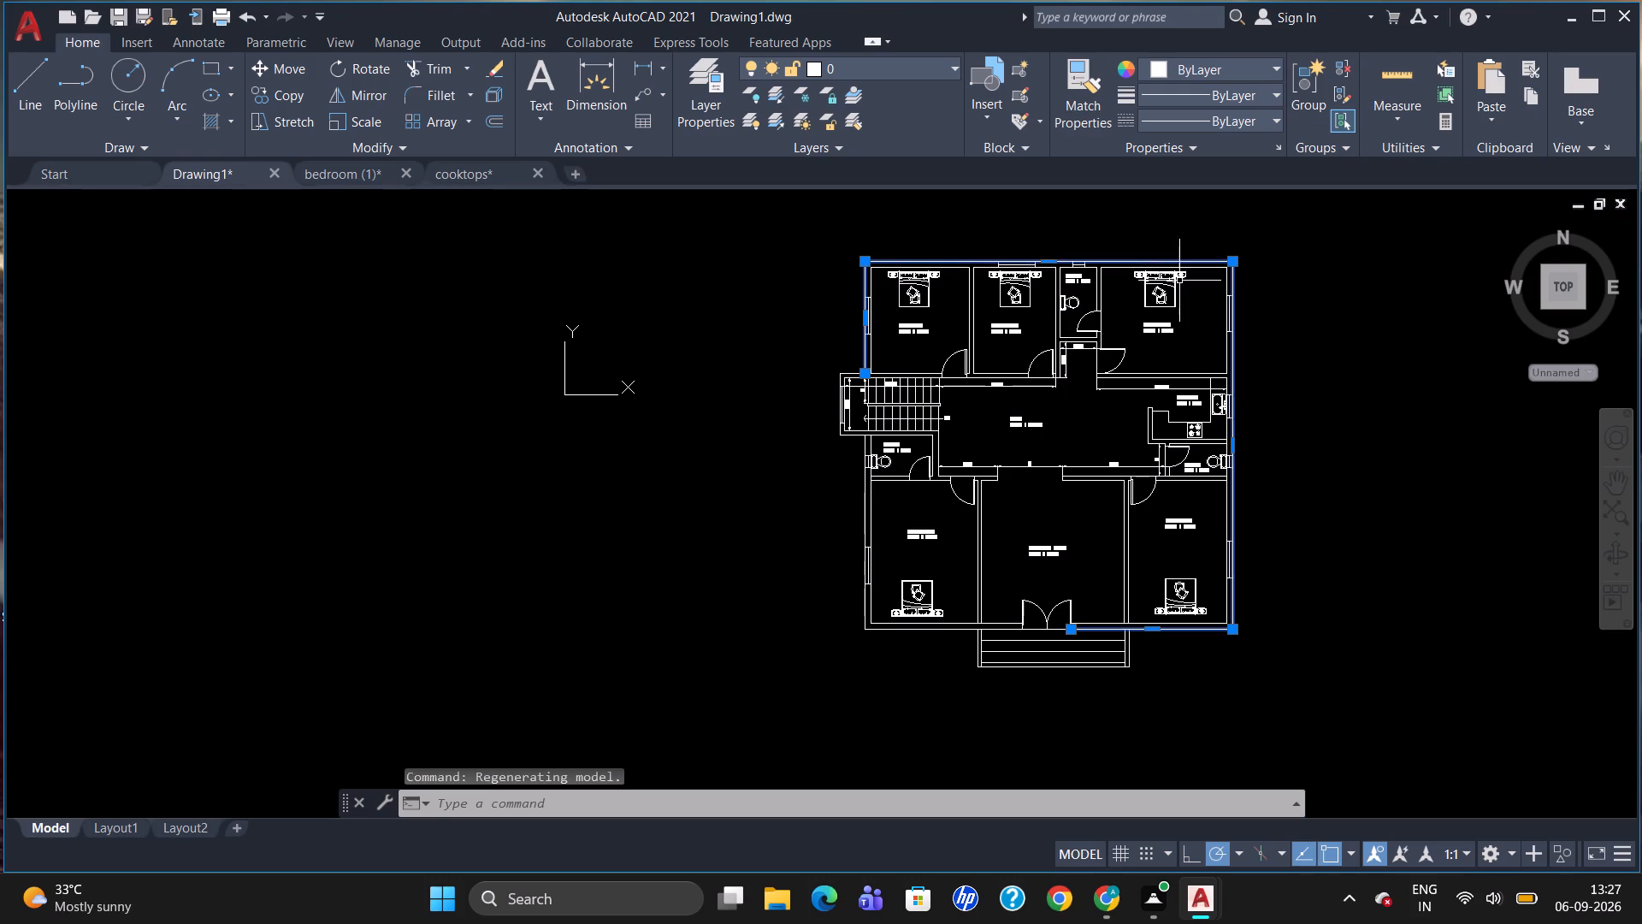
left_click(885, 630)
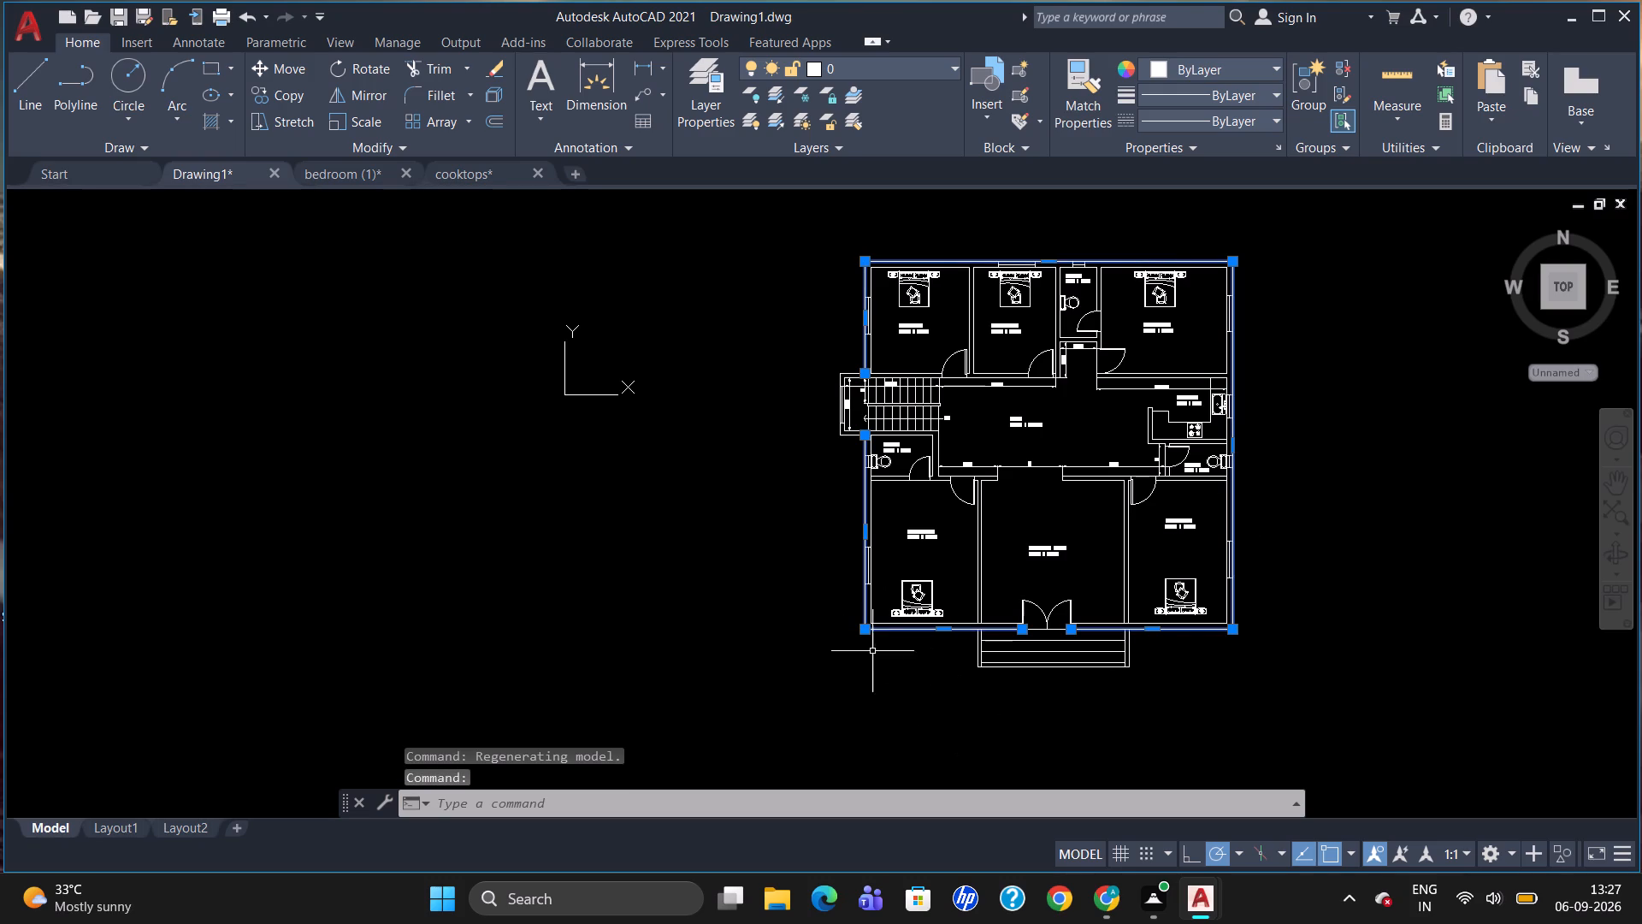
key("x")
key("Return")
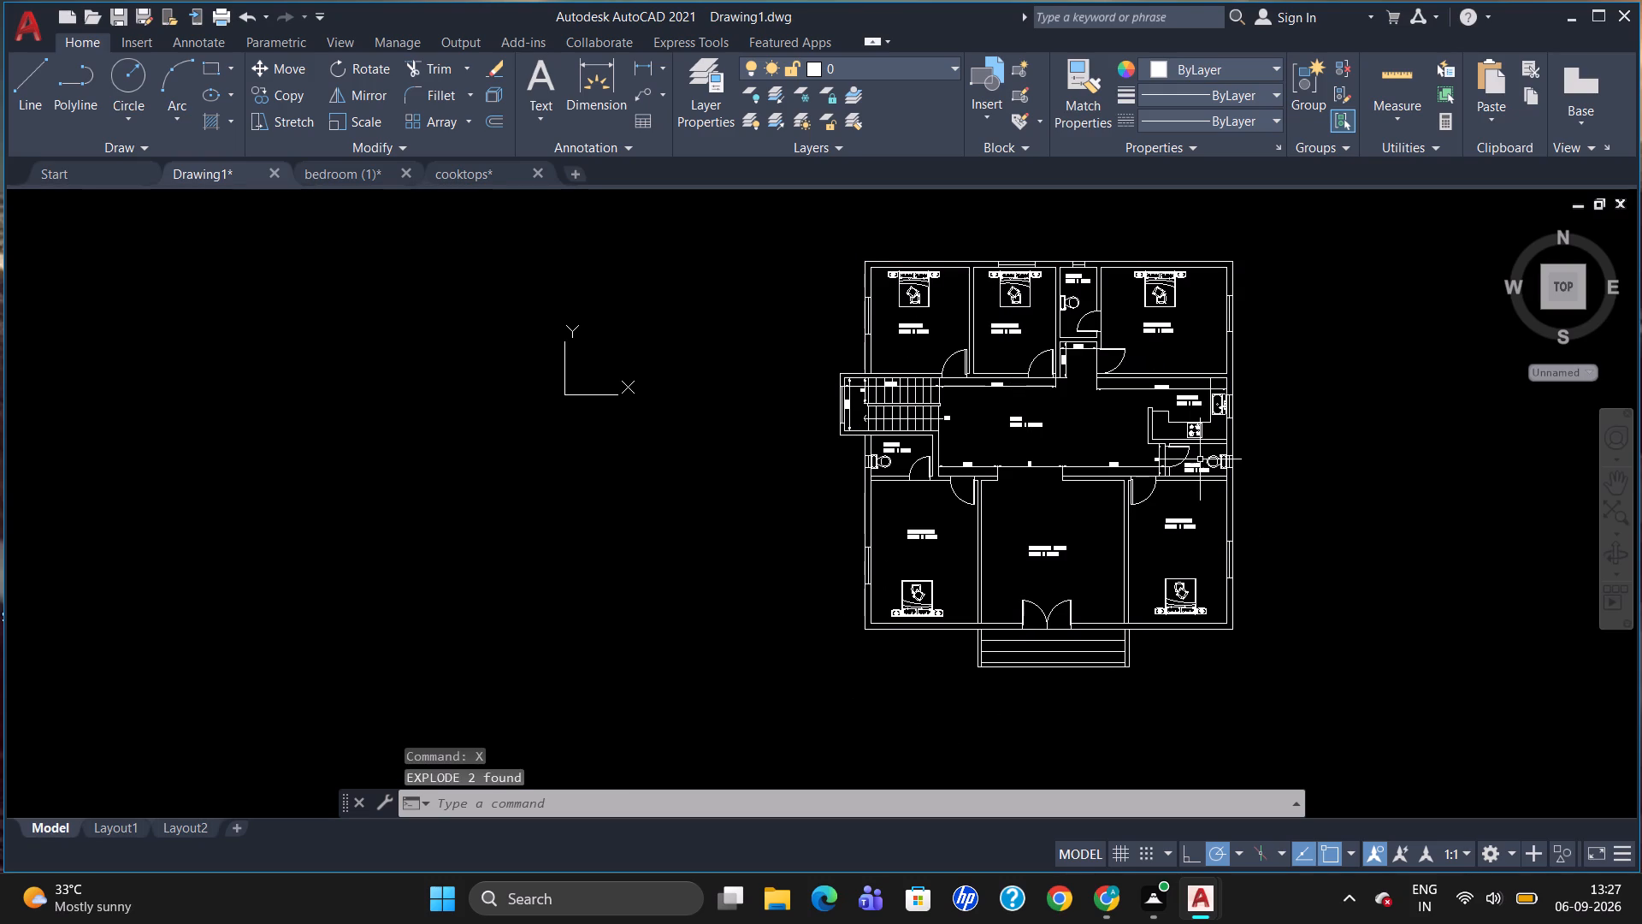
Offset the north and east outer wall lines 2' outward from the house.
key("o")
key("Return")
key("2")
key("apostrophe")
key("Return")
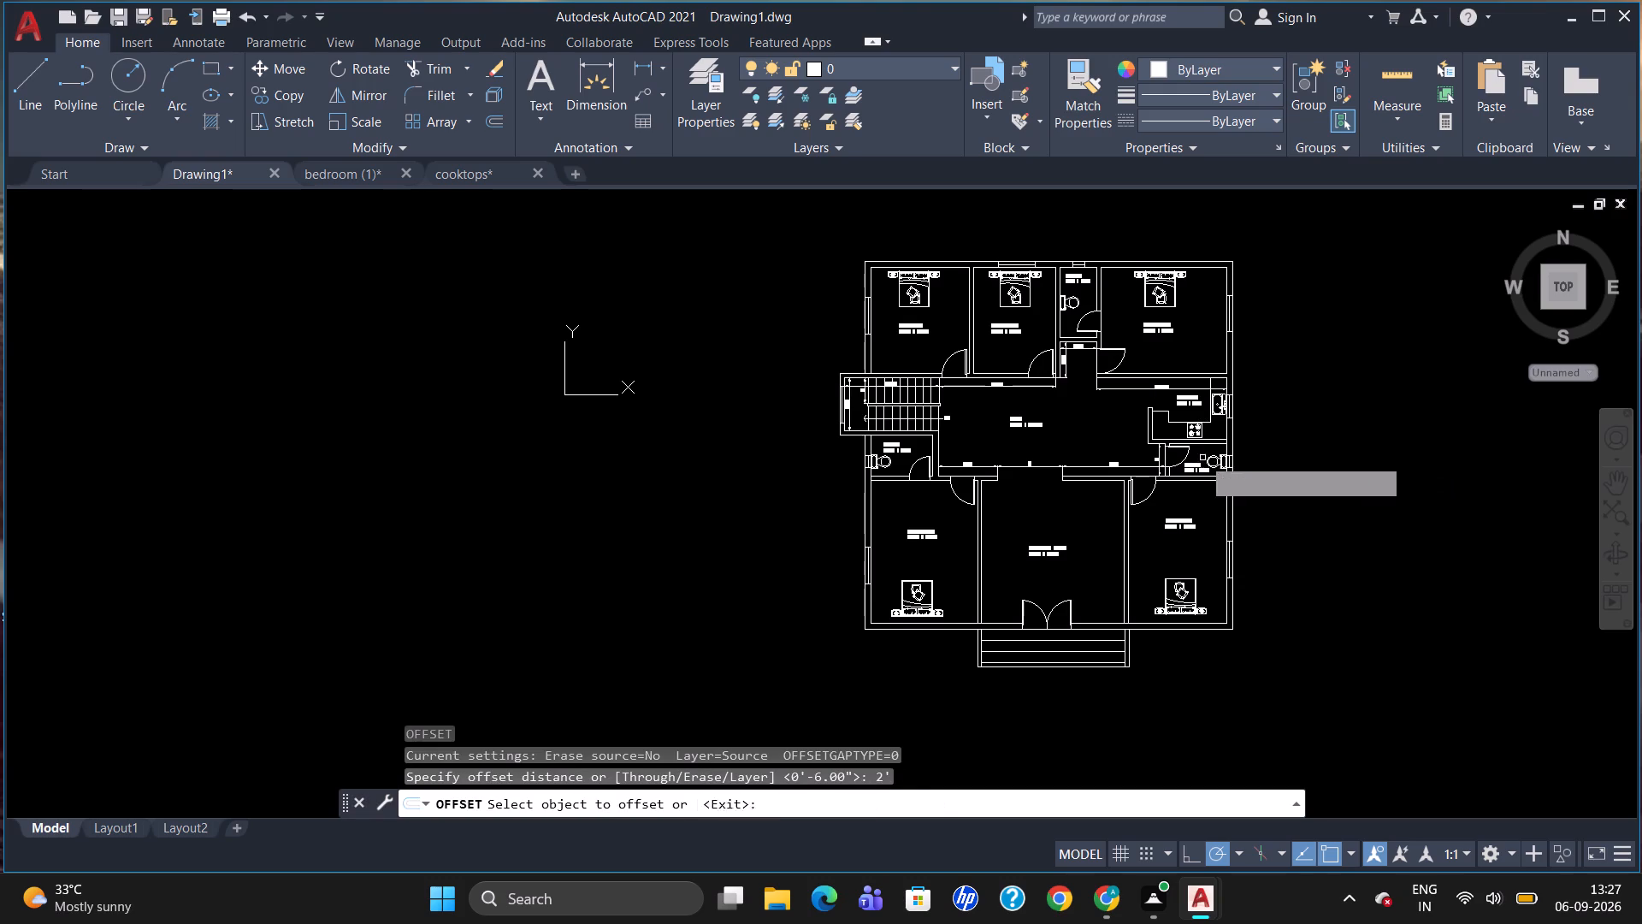
left_click(1050, 260)
left_click(1063, 226)
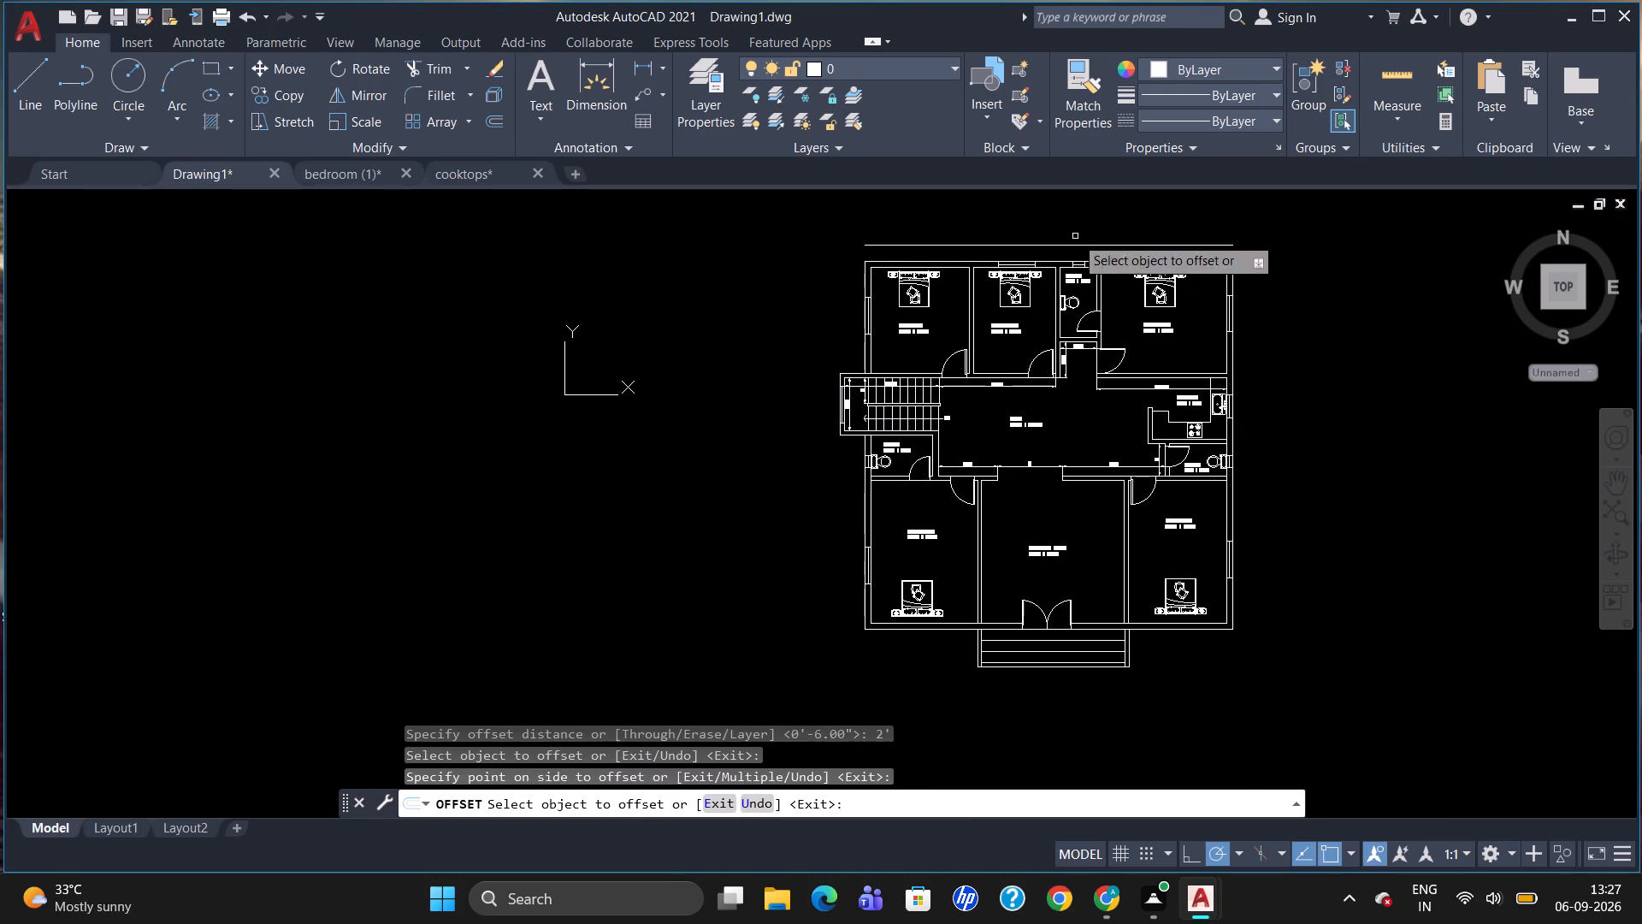
left_click(1234, 360)
left_click(1267, 370)
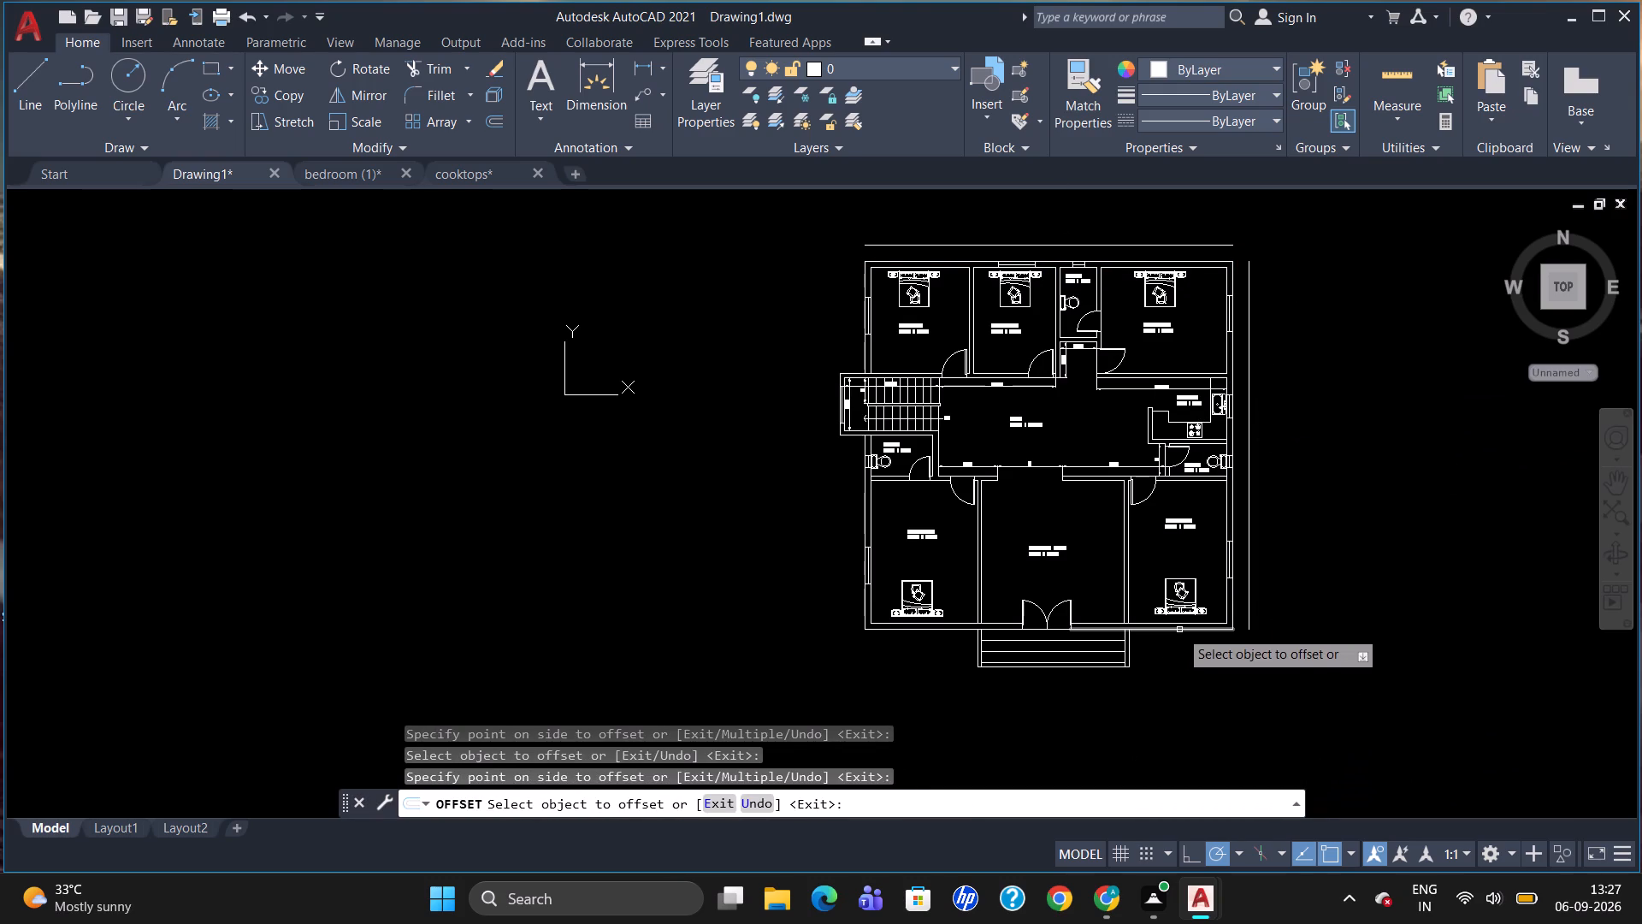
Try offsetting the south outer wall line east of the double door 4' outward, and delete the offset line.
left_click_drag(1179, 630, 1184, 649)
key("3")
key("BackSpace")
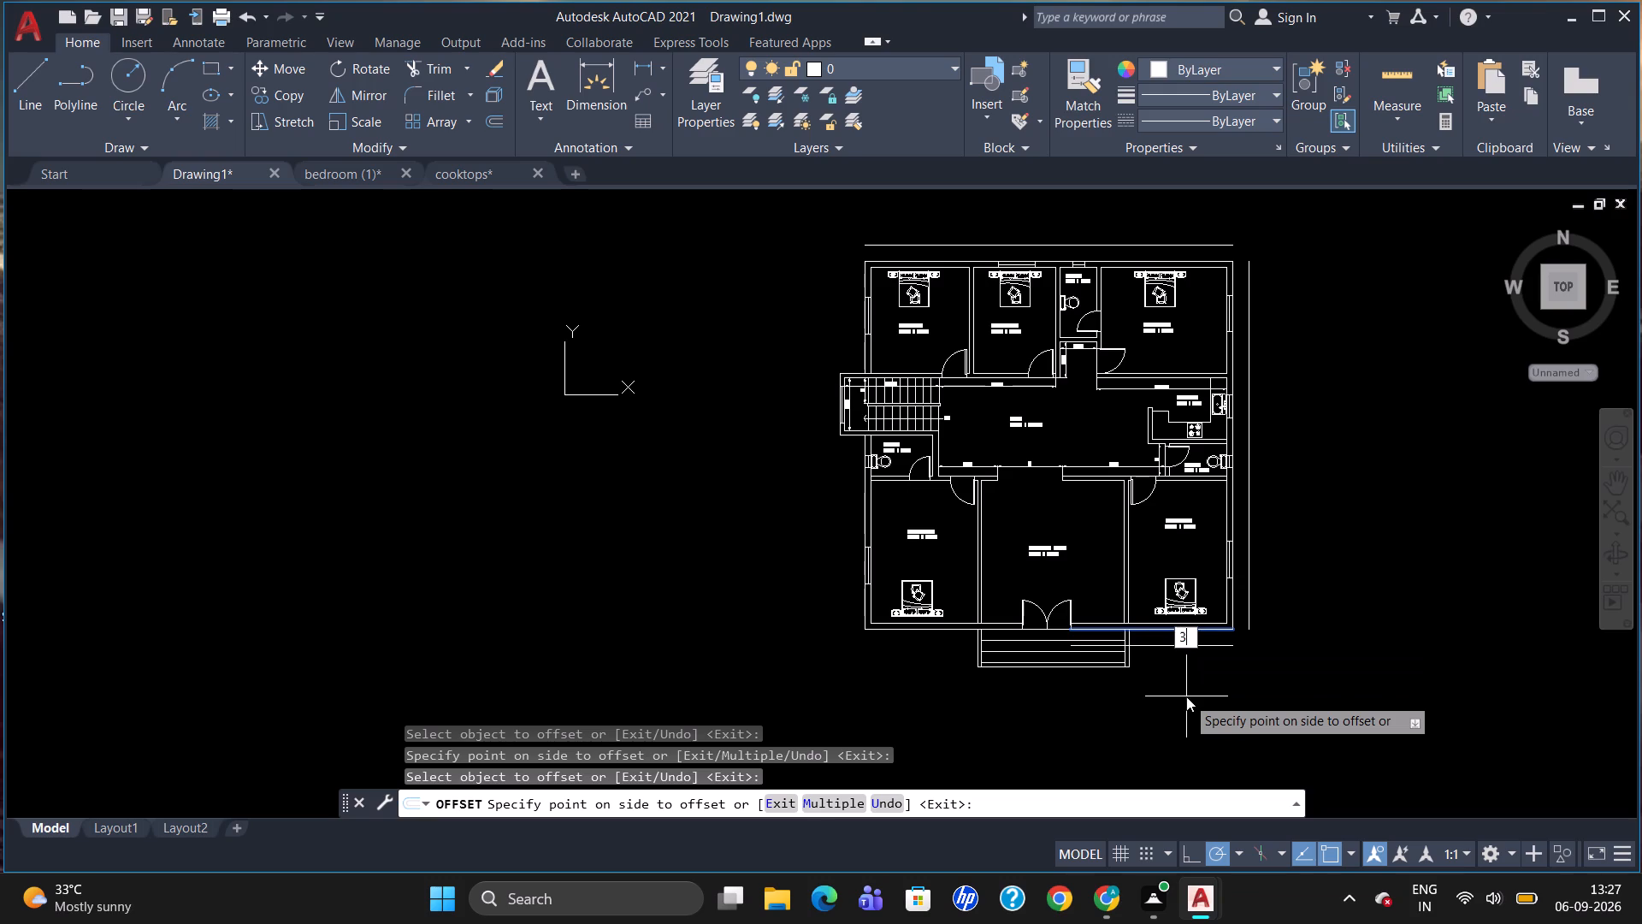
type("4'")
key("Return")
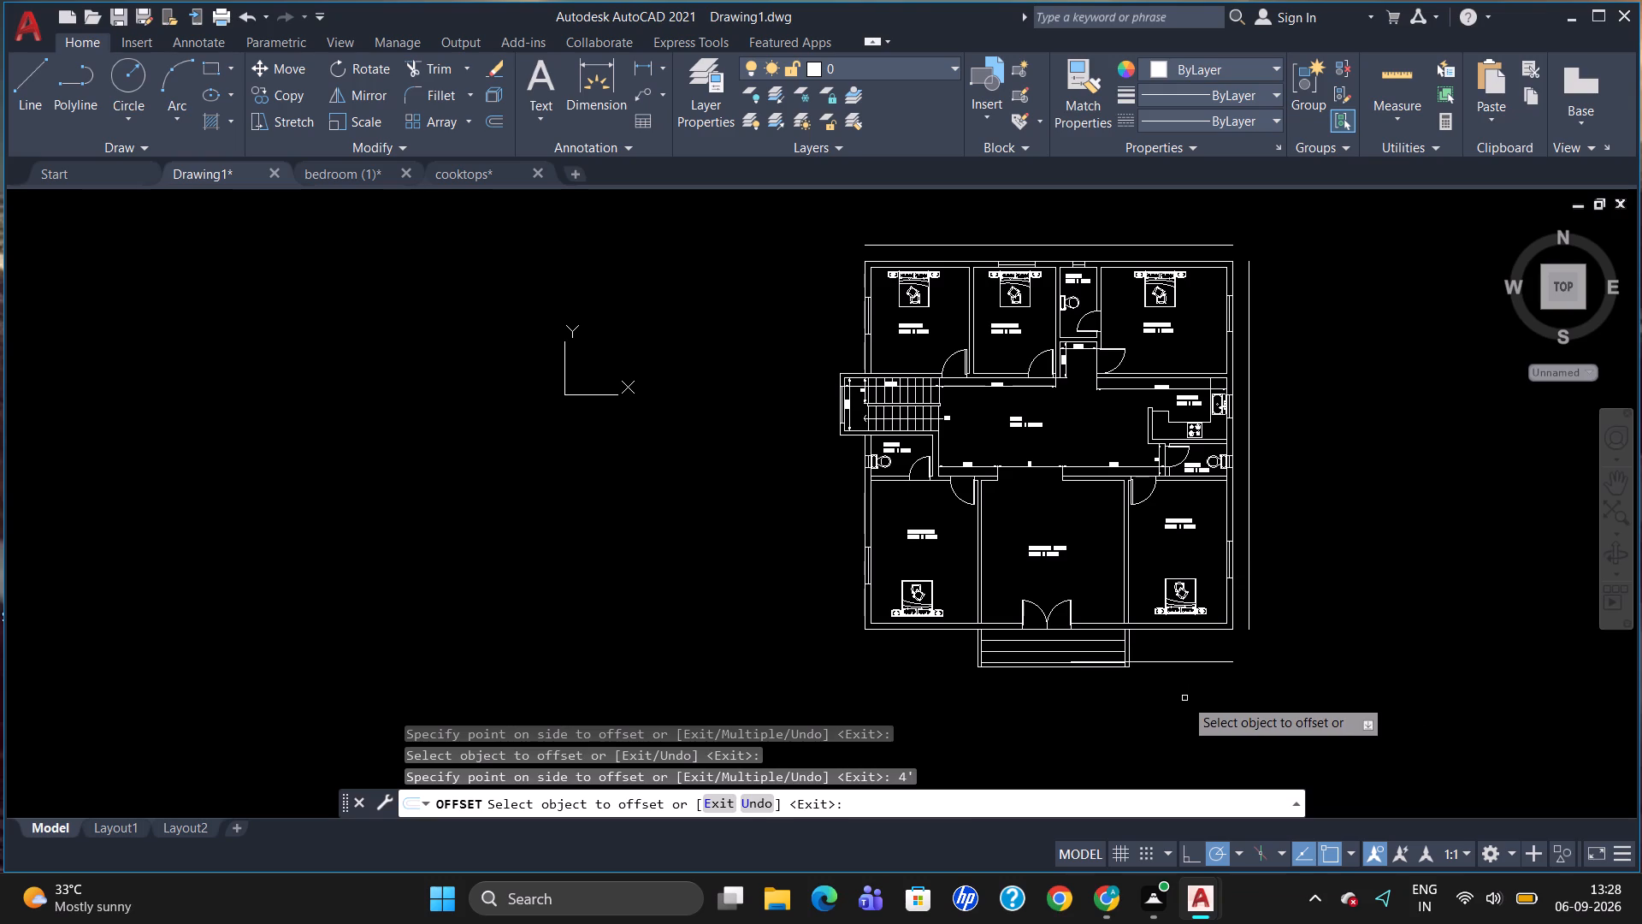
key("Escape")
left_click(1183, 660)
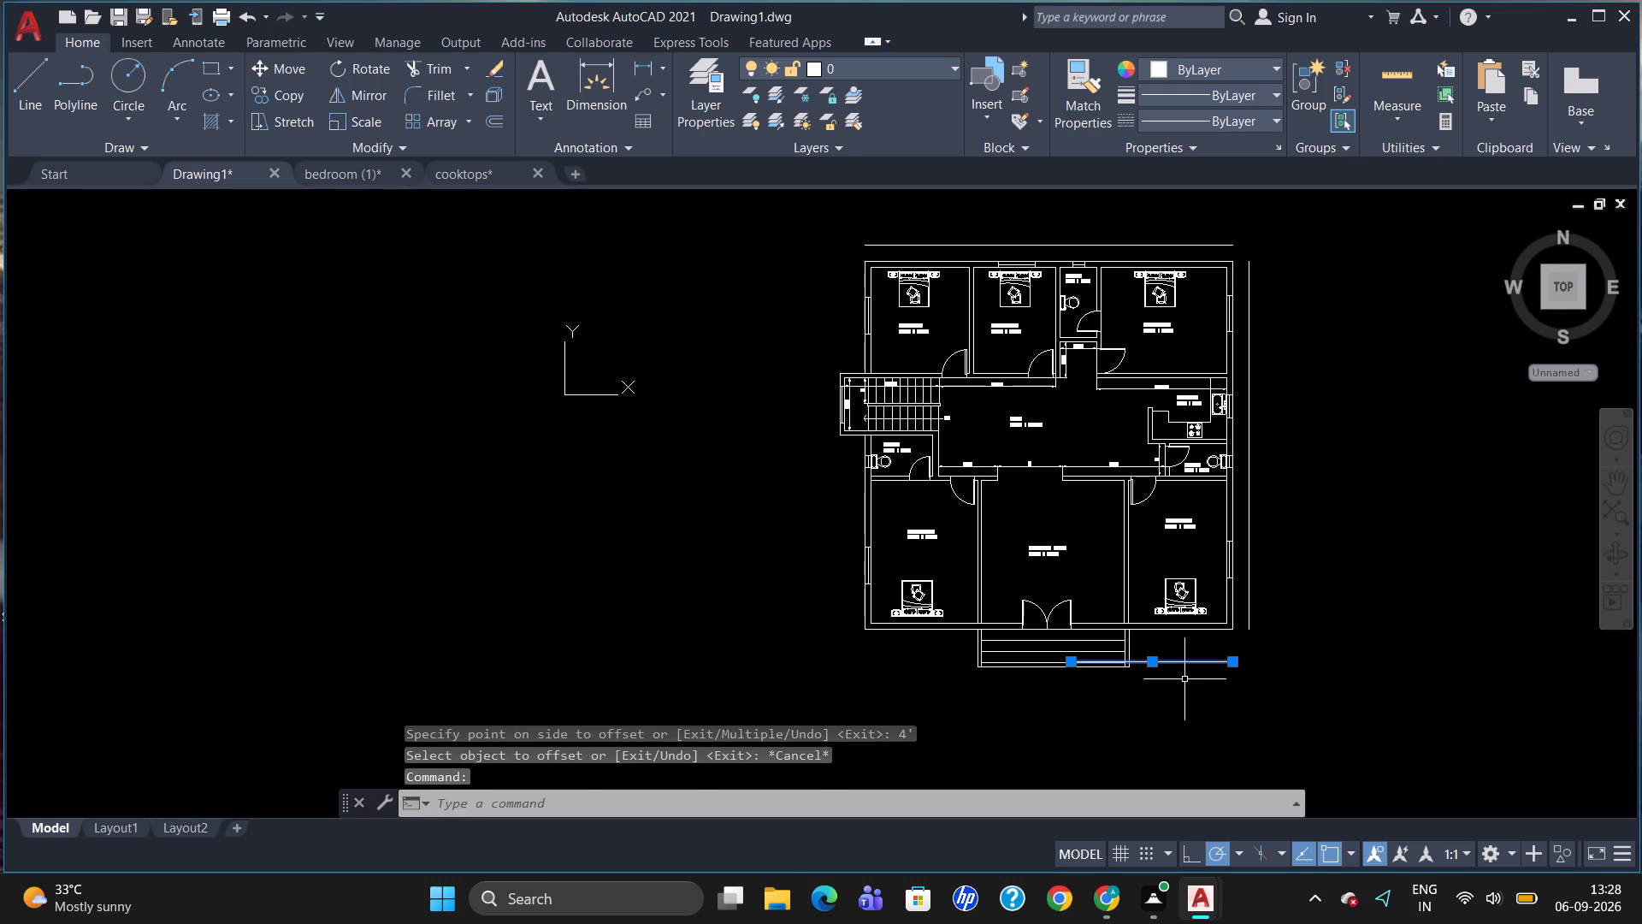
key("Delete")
Draw a horizontal boundary line about 48'-5" long westward, starting 4'7" south of the house's southeast outer corner.
key("l")
key("Return")
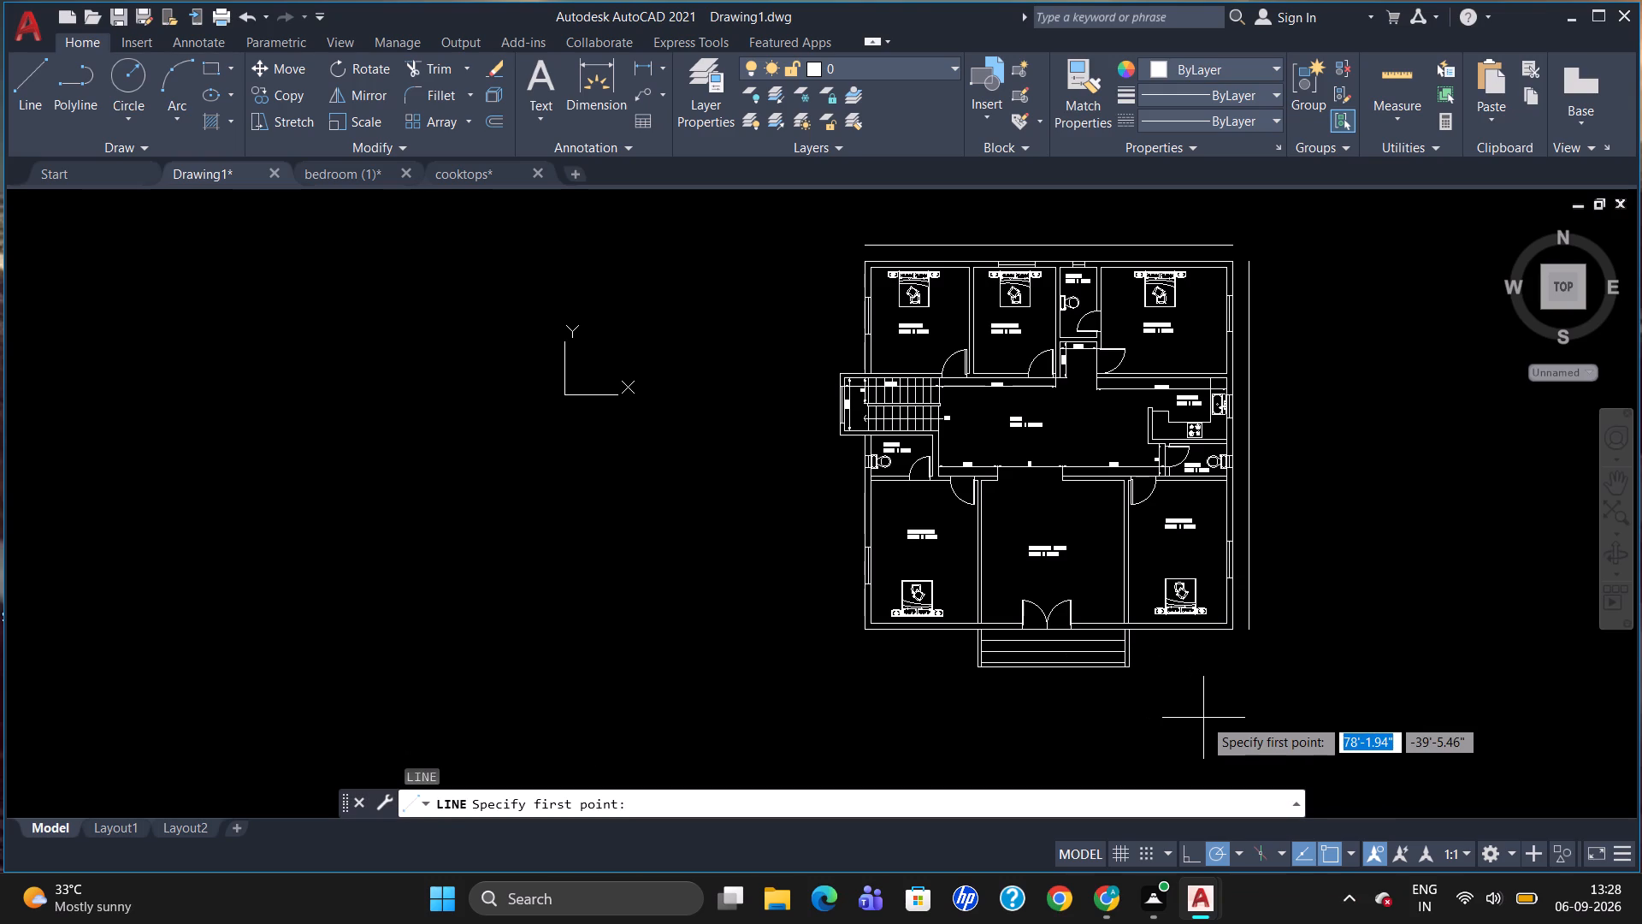
key("t")
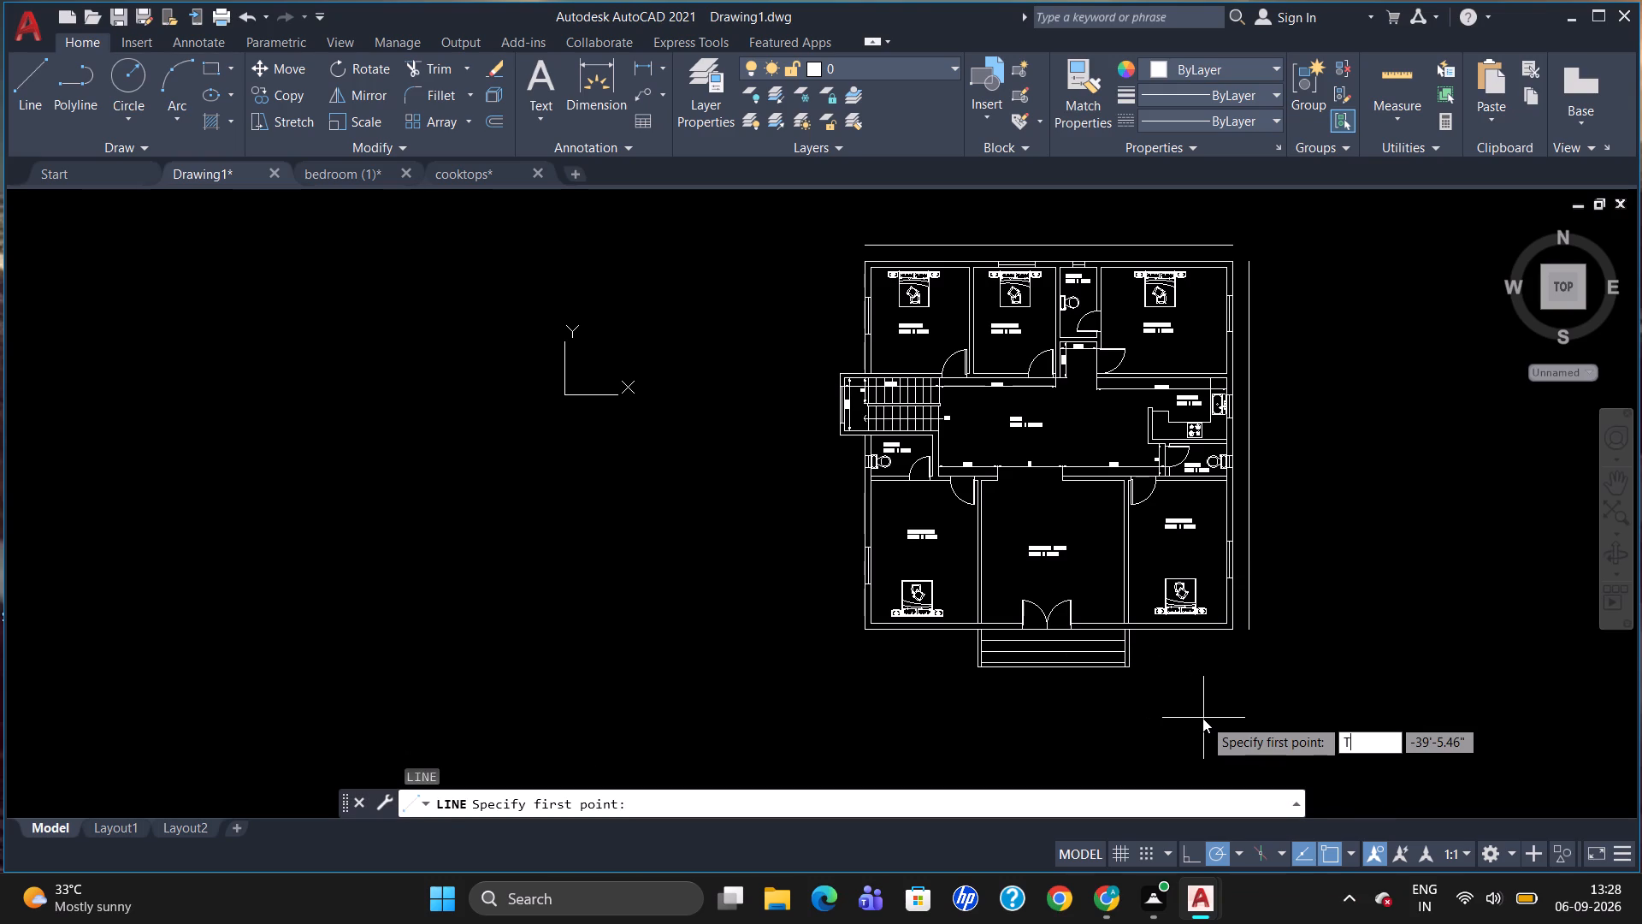
key("k")
key("Return")
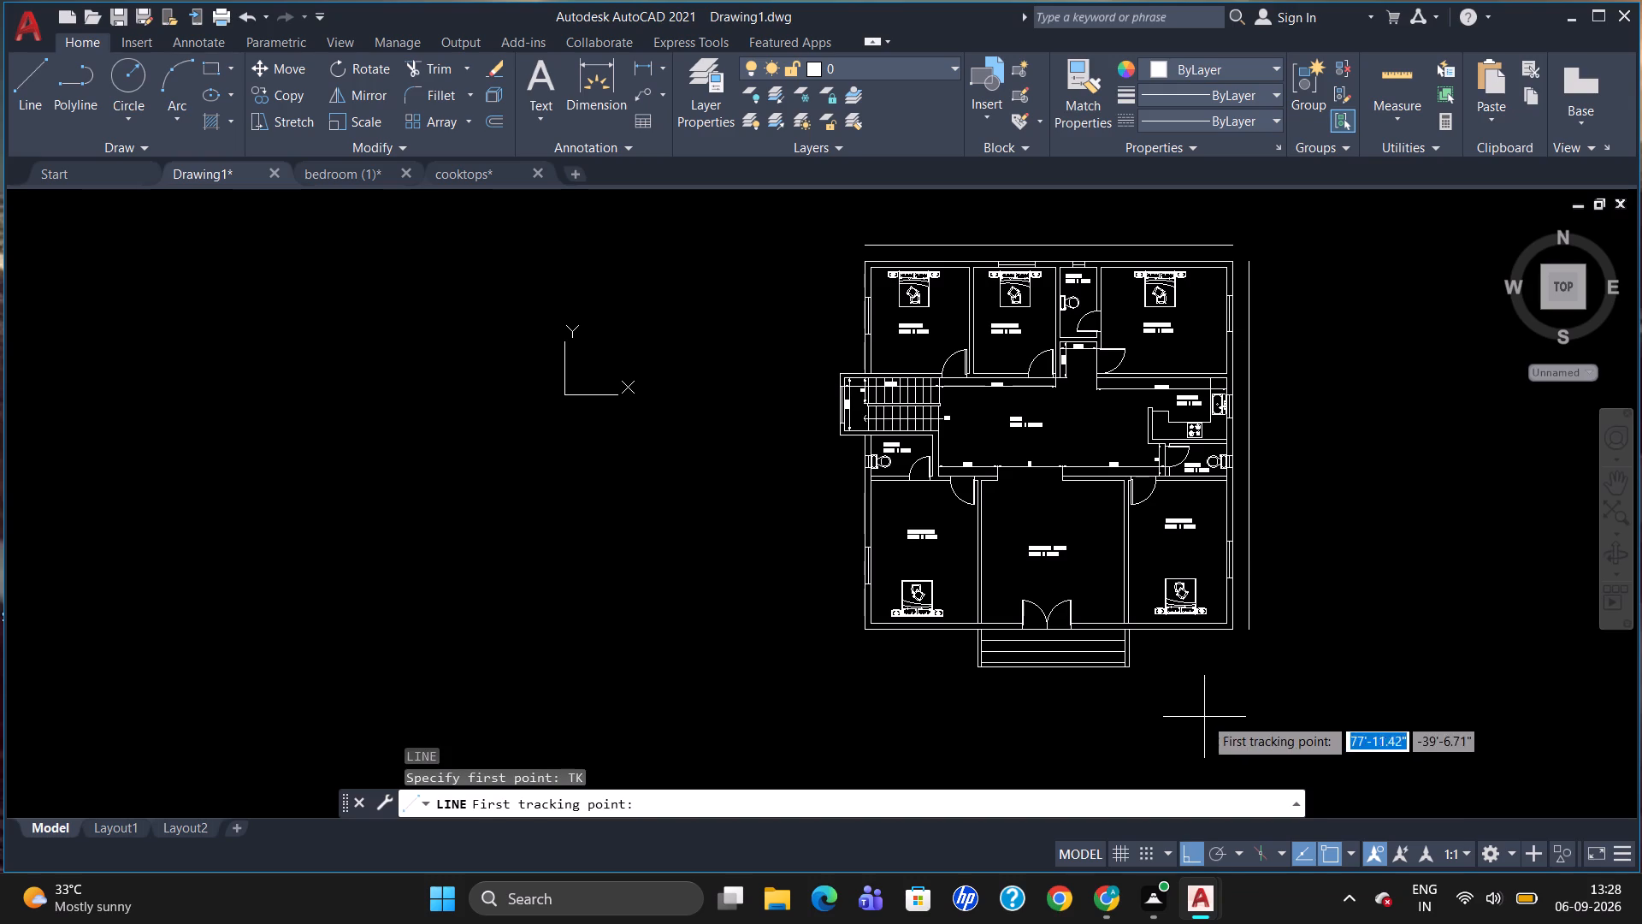
left_click(1238, 633)
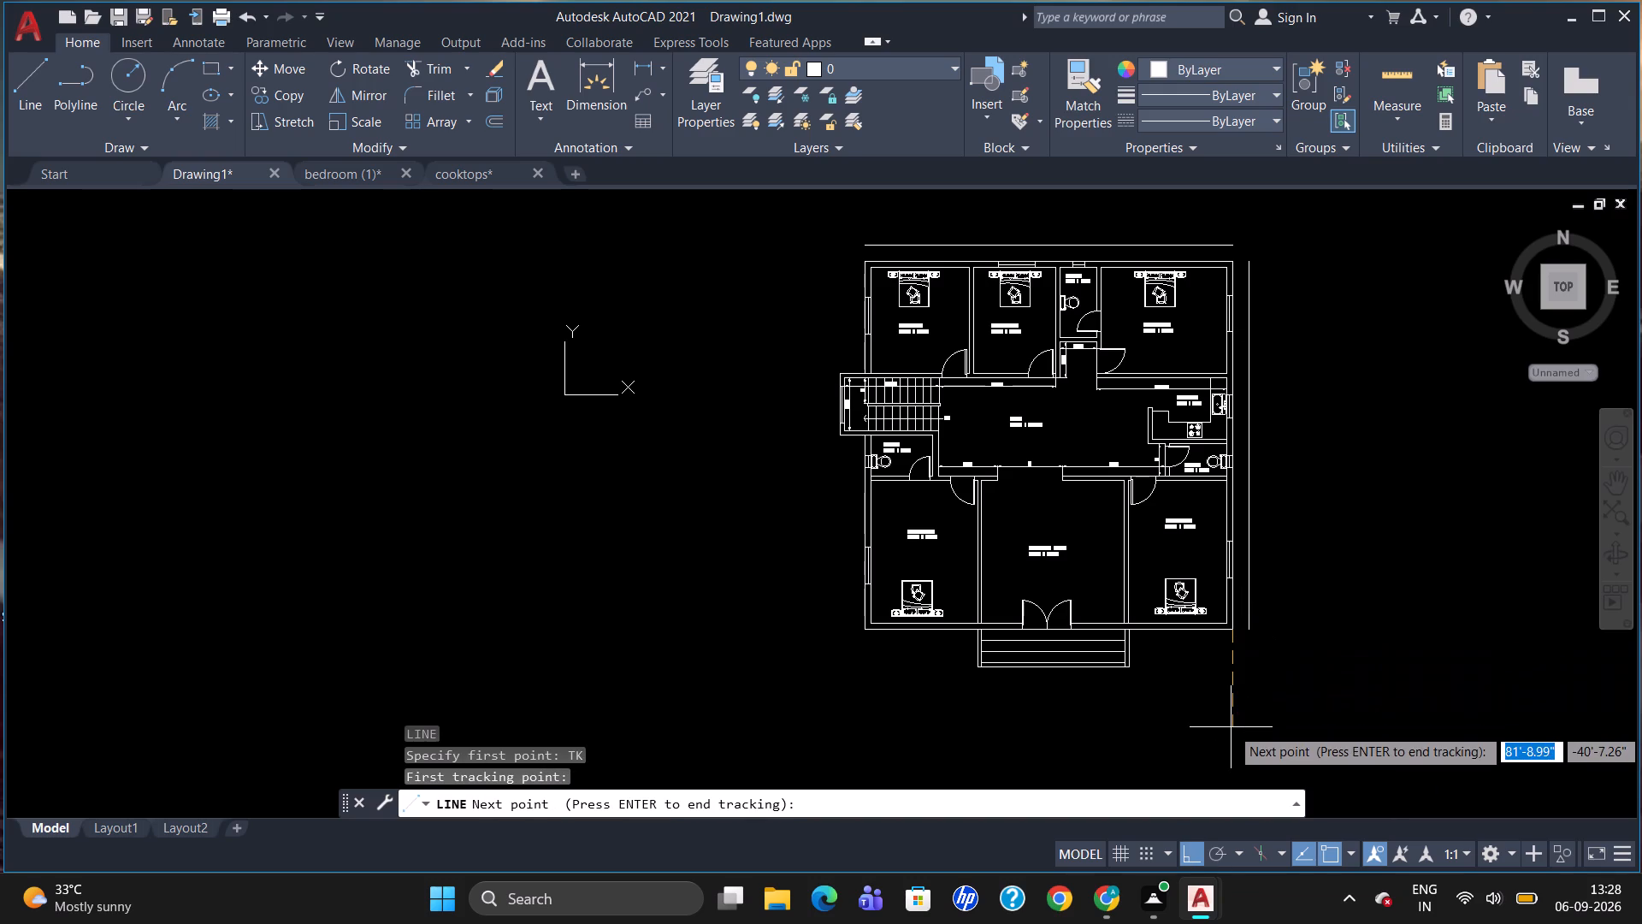
type("4'7\"")
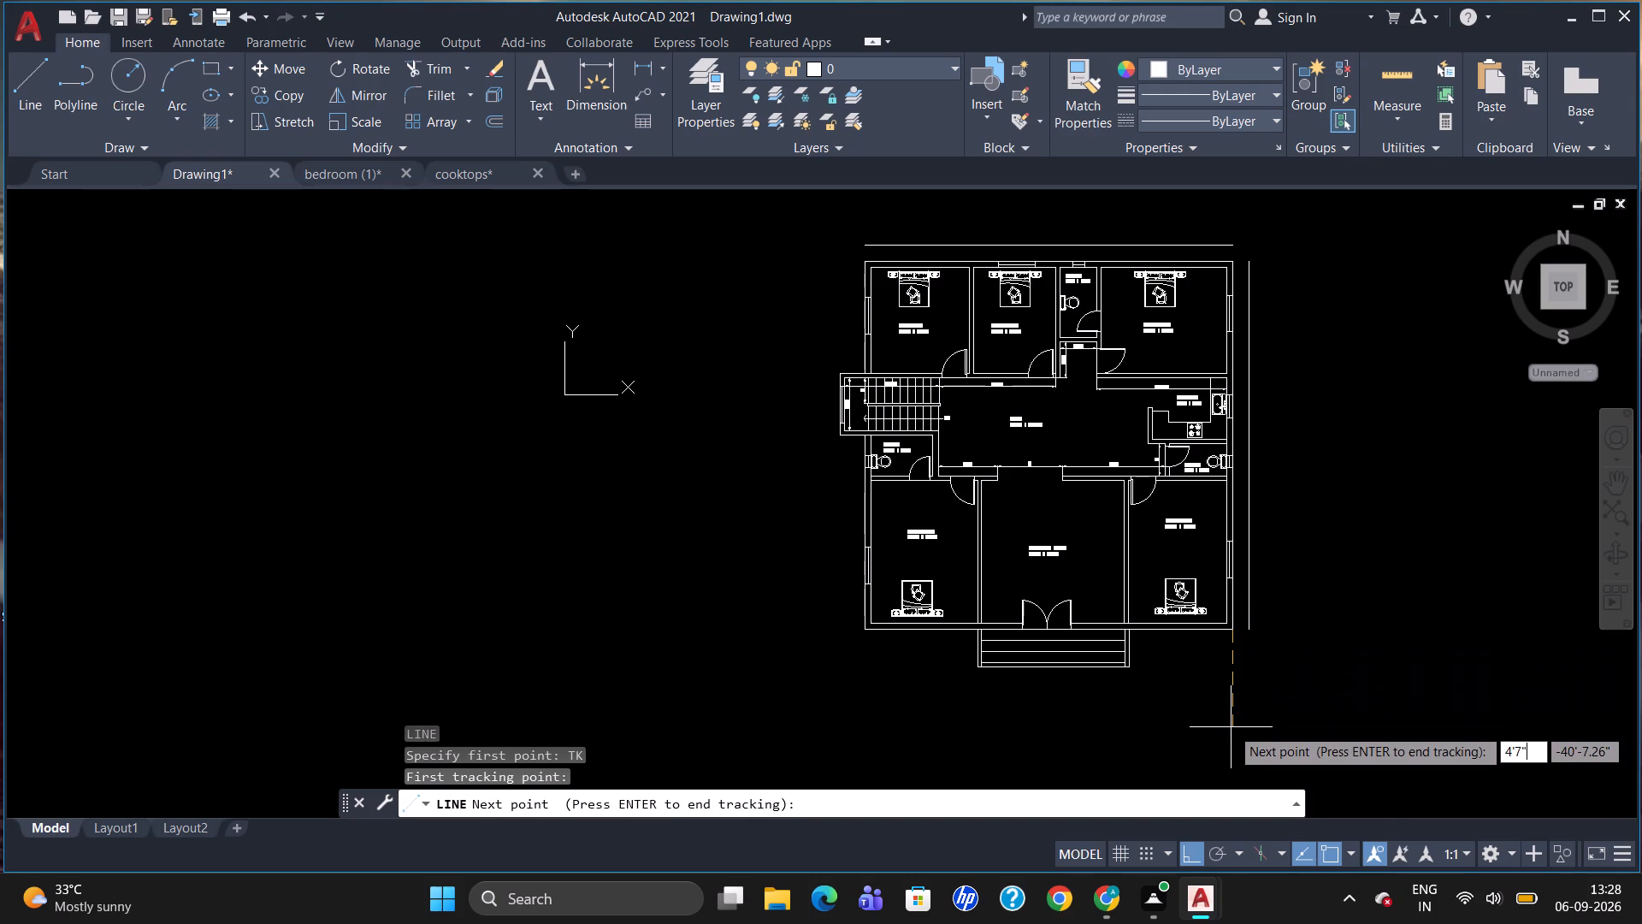
key("Return")
key("Return")
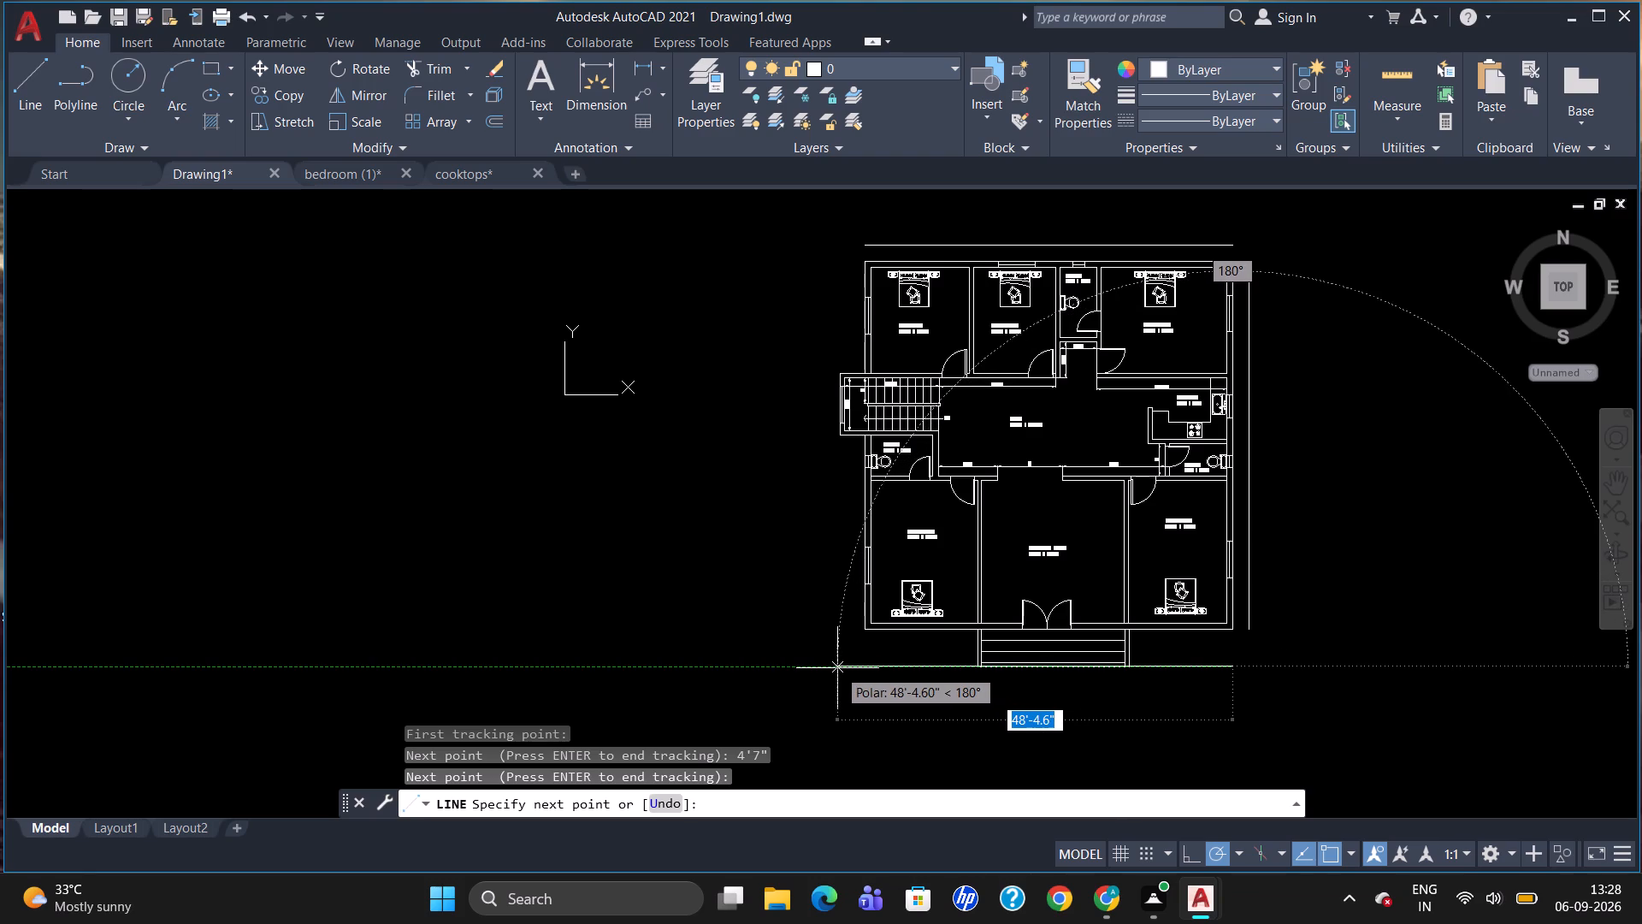
left_click(837, 668)
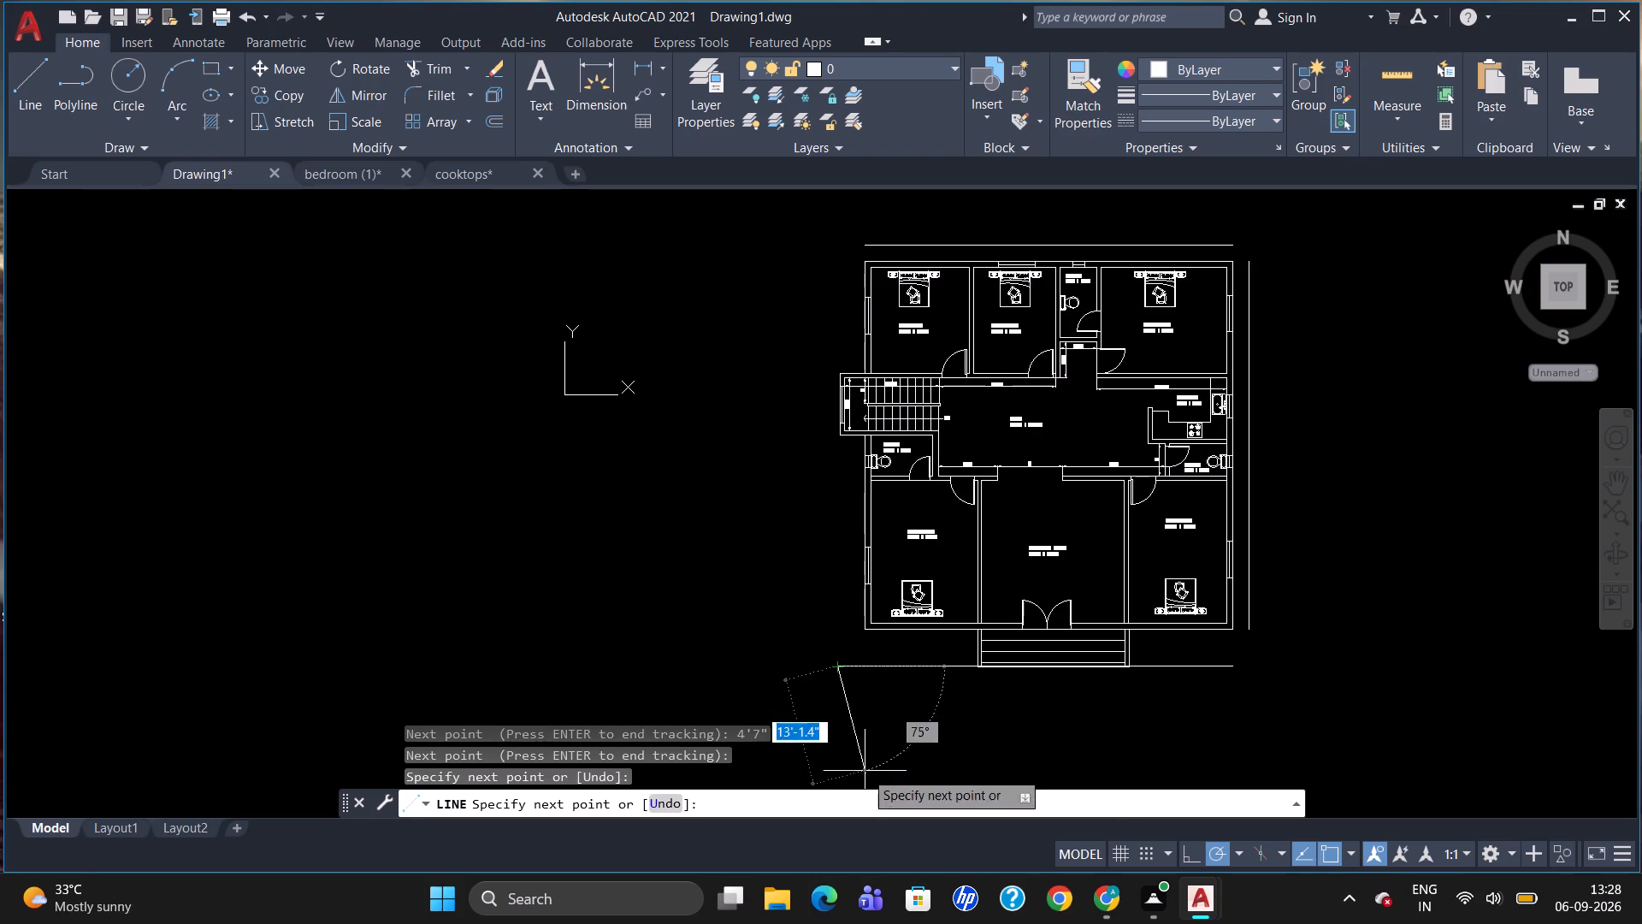
key("Escape")
Draw a horizontal line from the south boundary line's east end eastward past the east boundary line.
key("l")
key("Return")
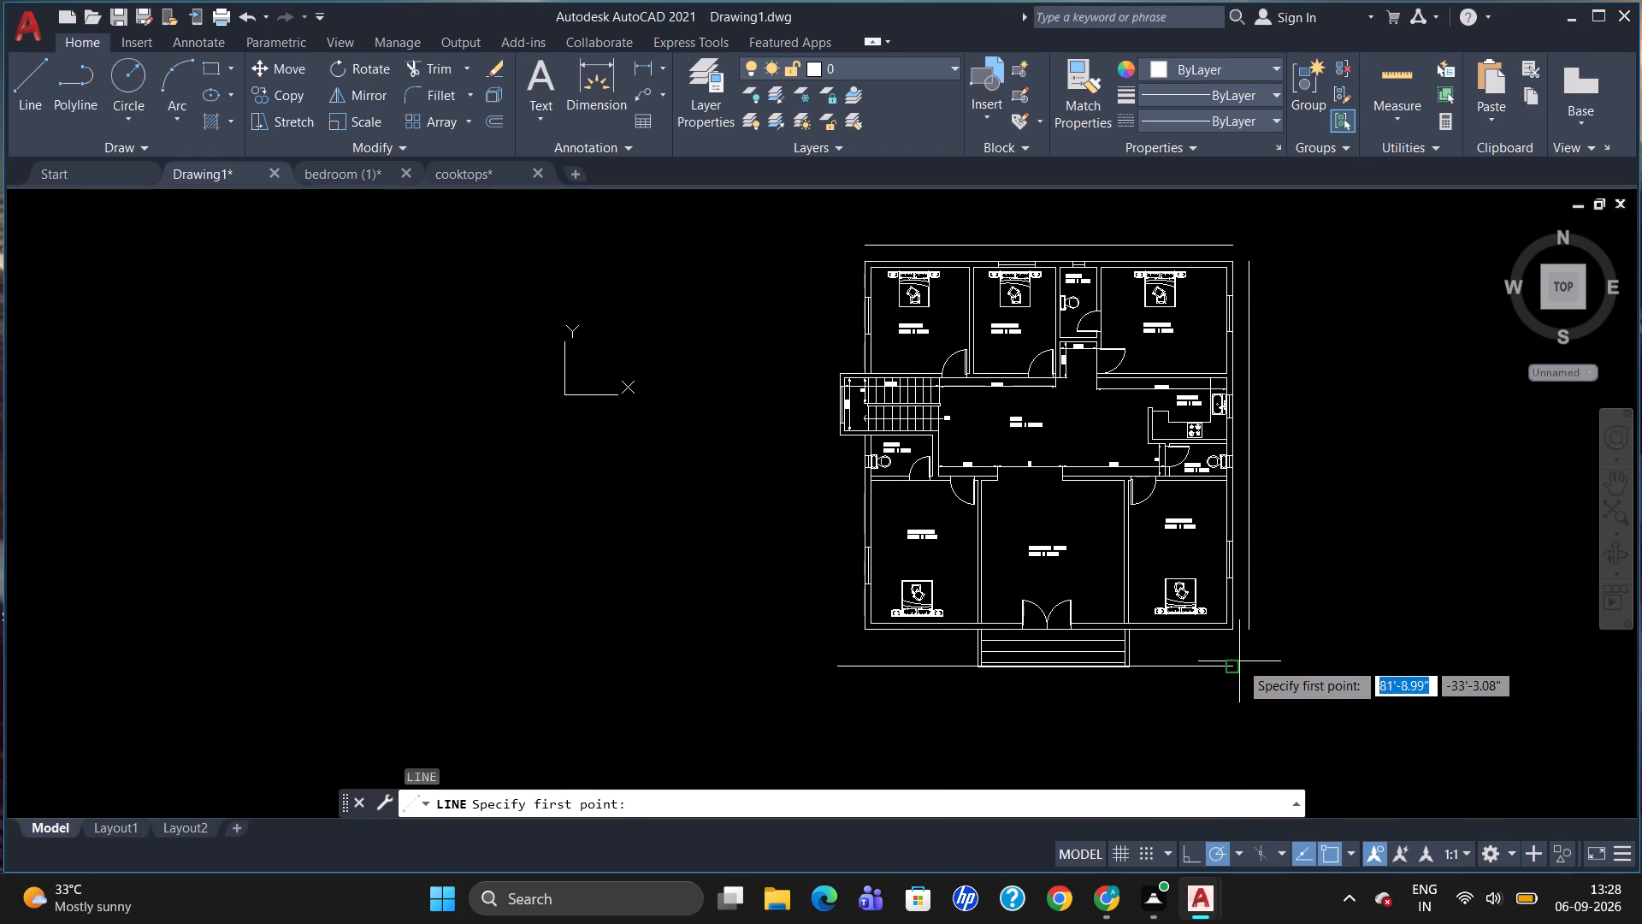
left_click(1238, 661)
left_click(1345, 664)
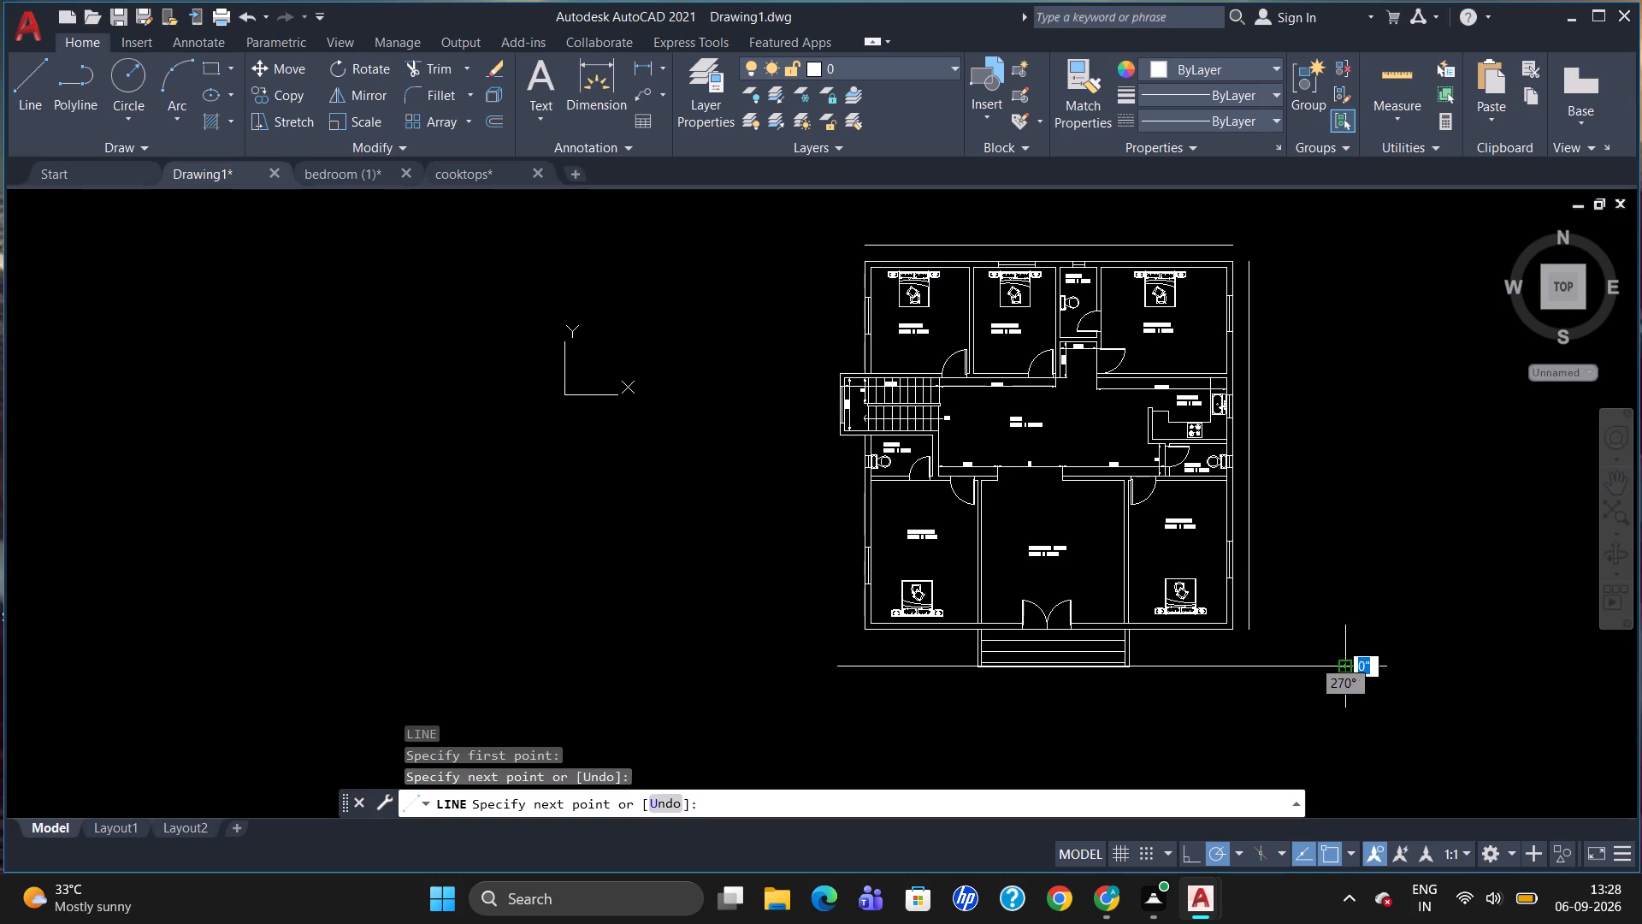
key("Escape")
Close the southeast boundary corner by extending the east boundary line to the south line and trimming the south line's overrun.
type("EX")
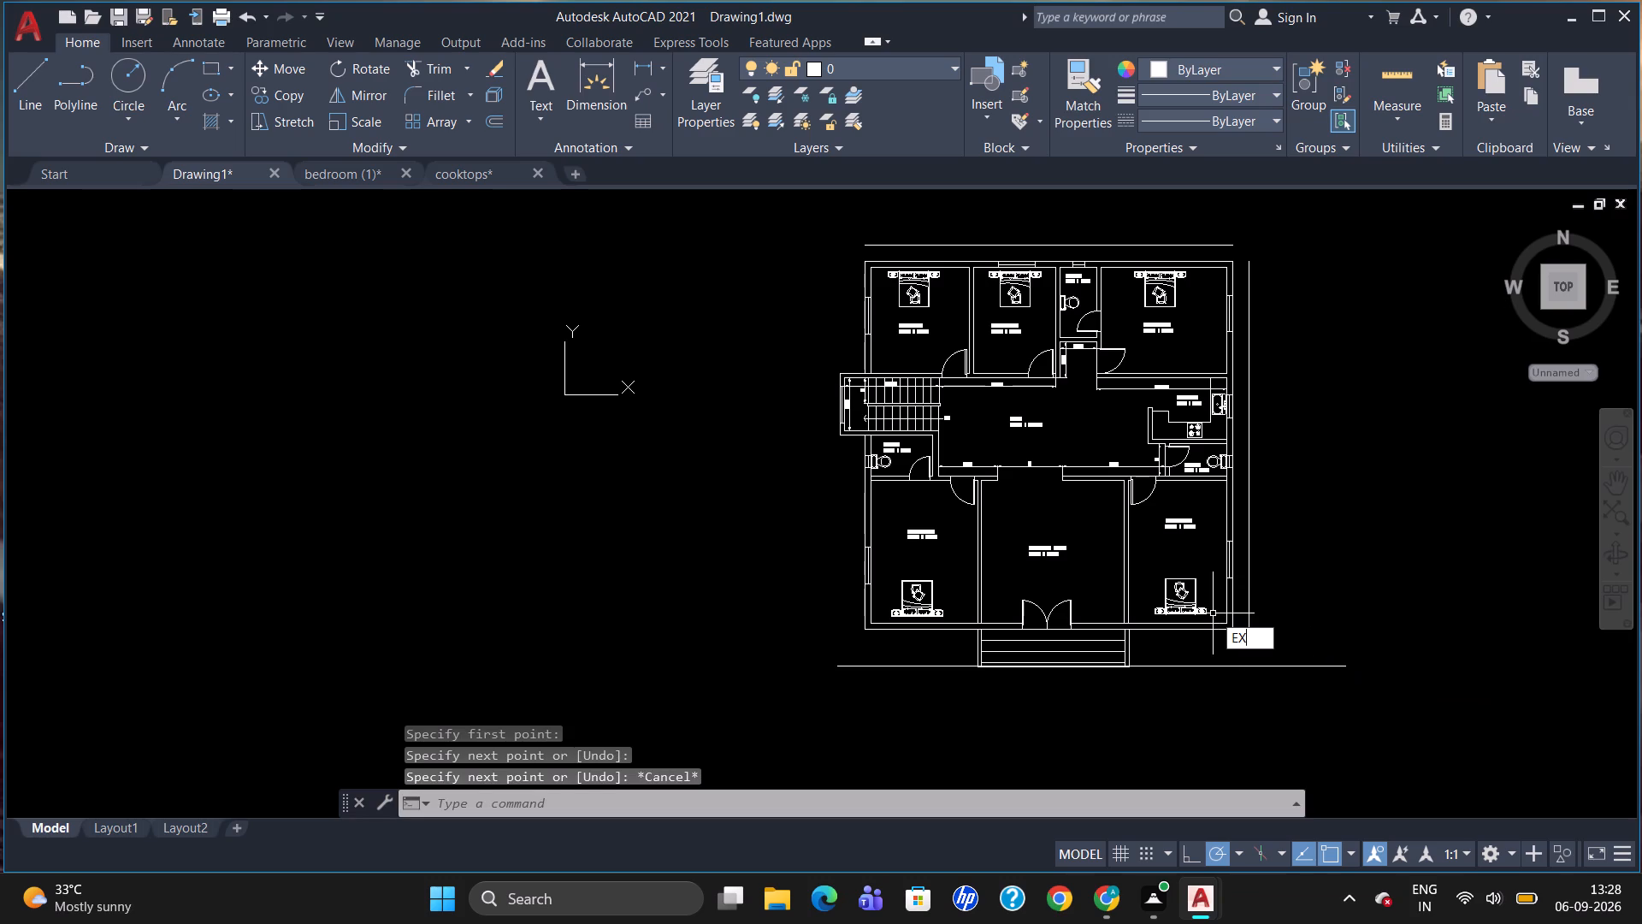
key("Return")
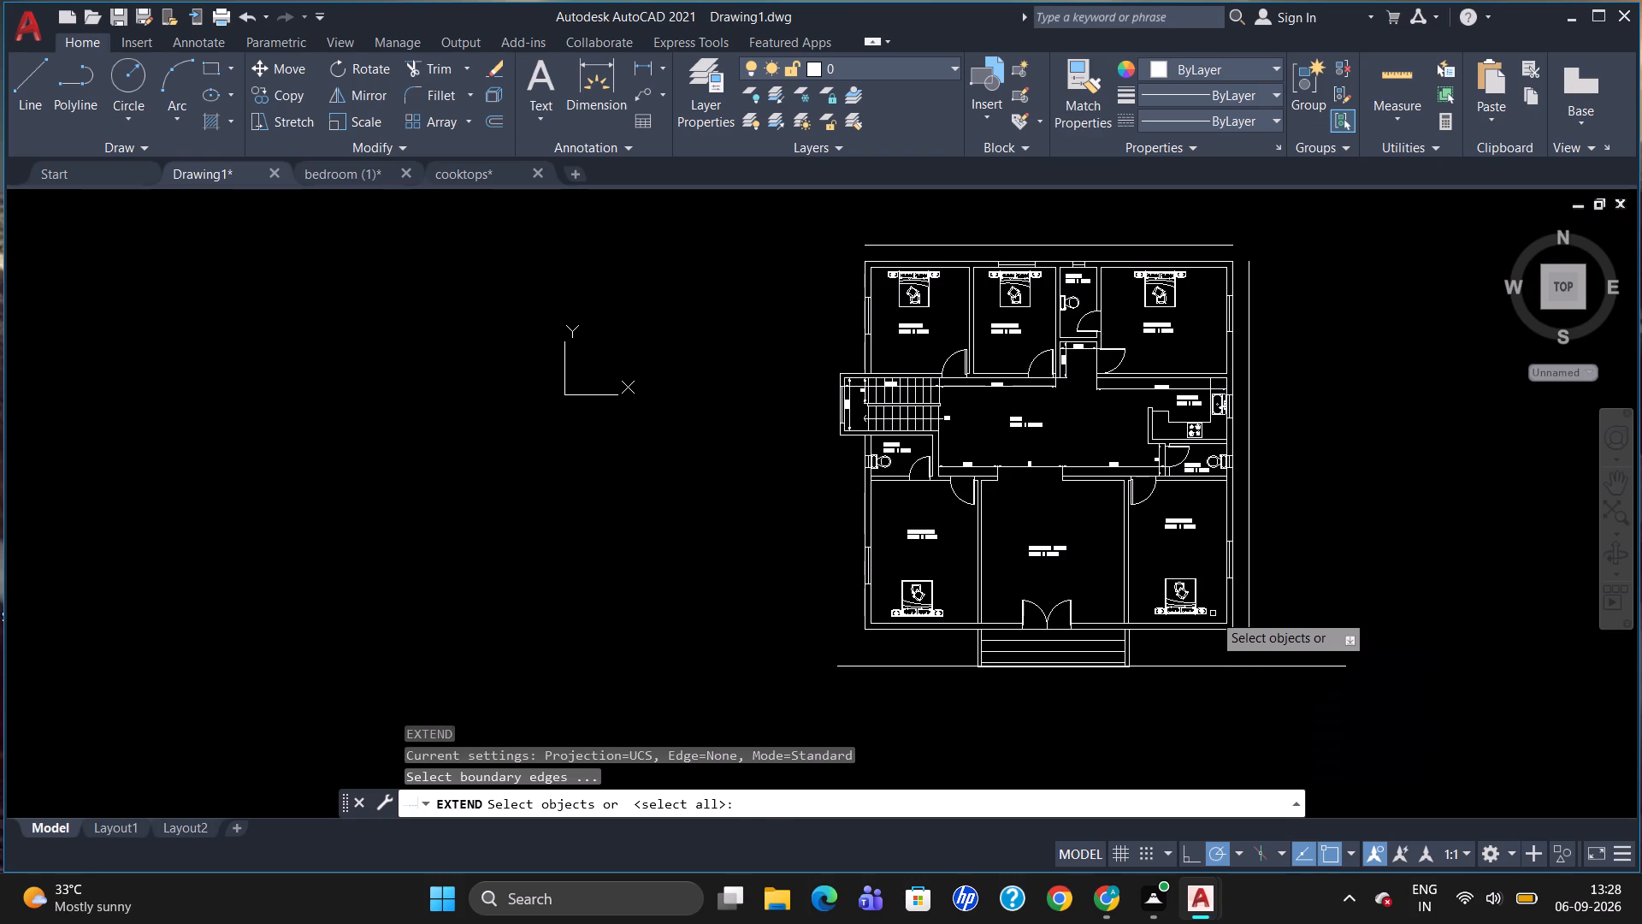
left_click(1279, 666)
key("Return")
left_click(1249, 585)
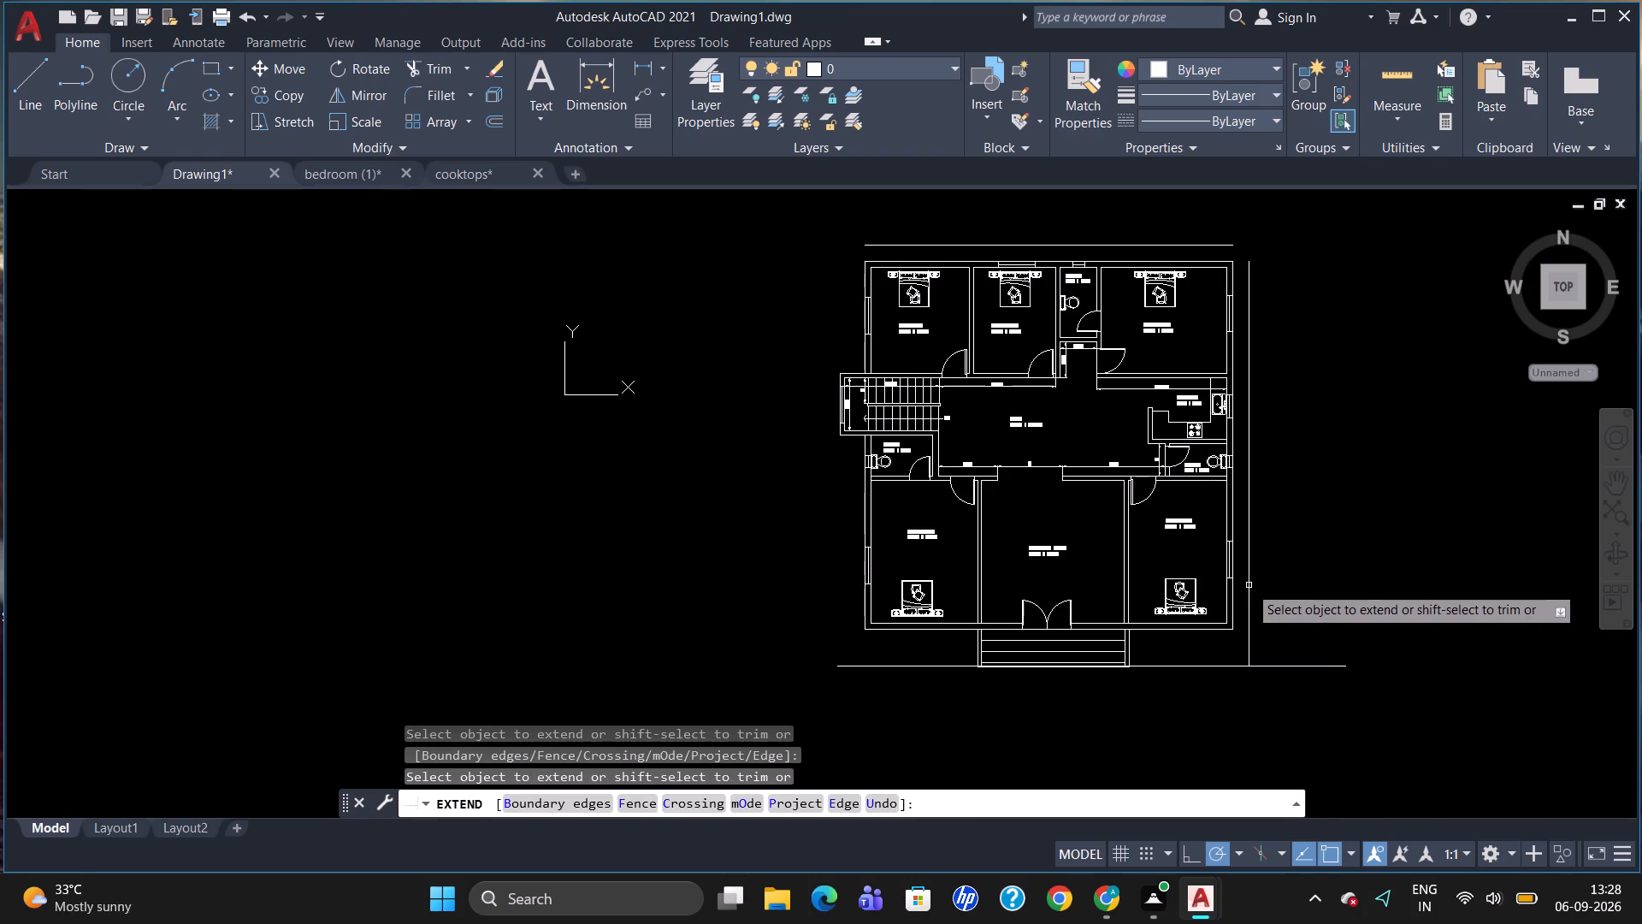
key("Escape")
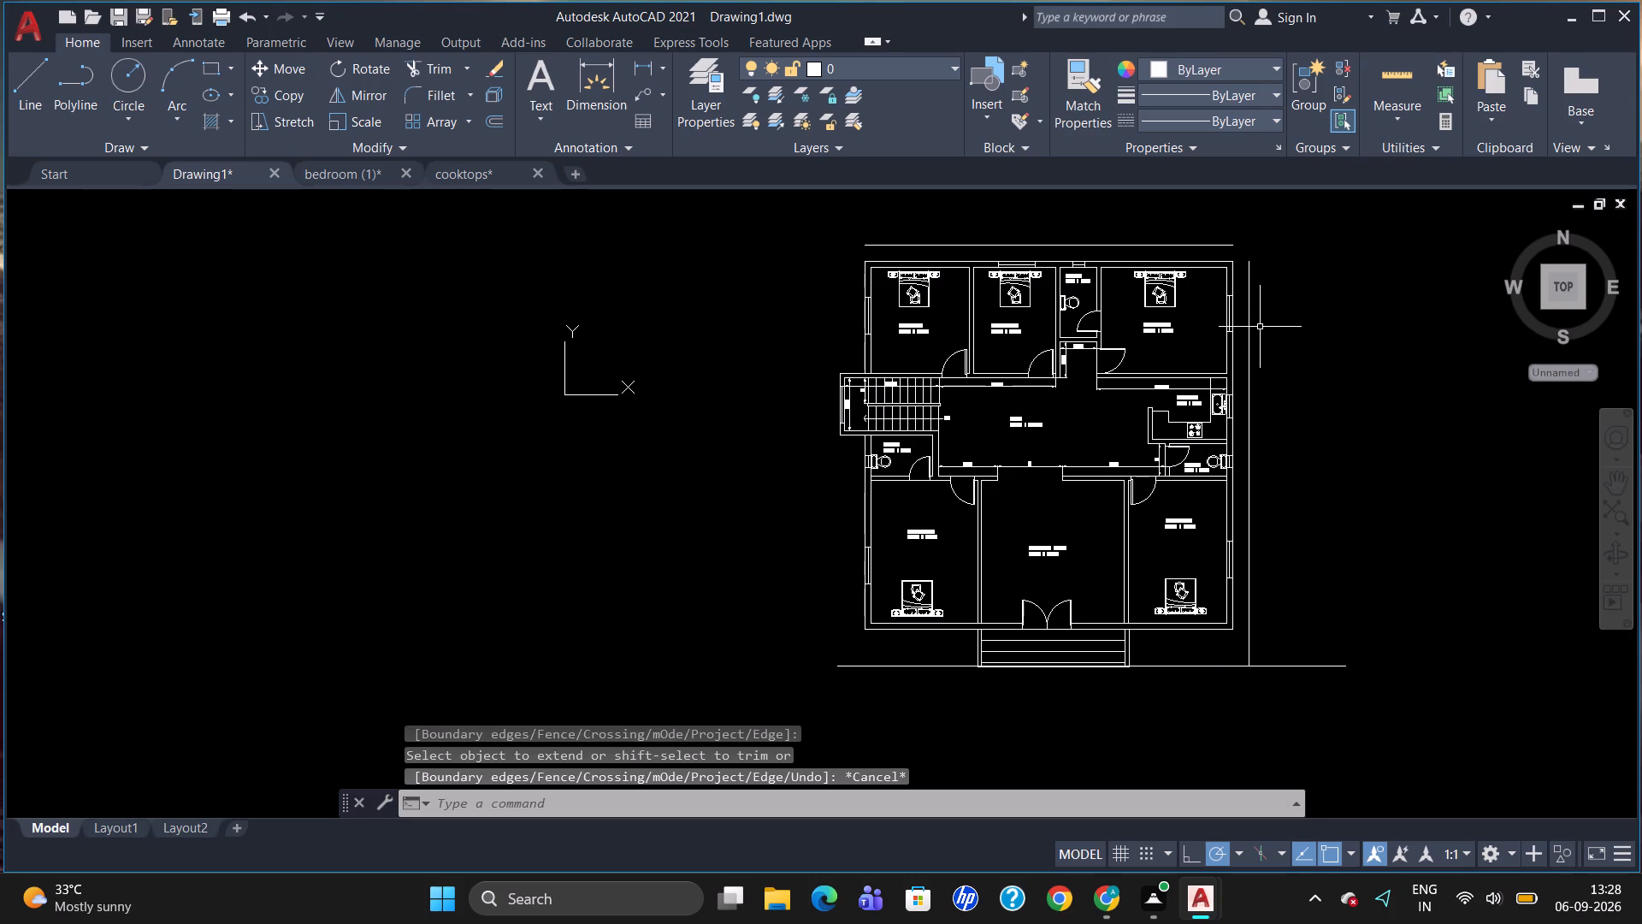
type("TR")
key("Return")
key("Return")
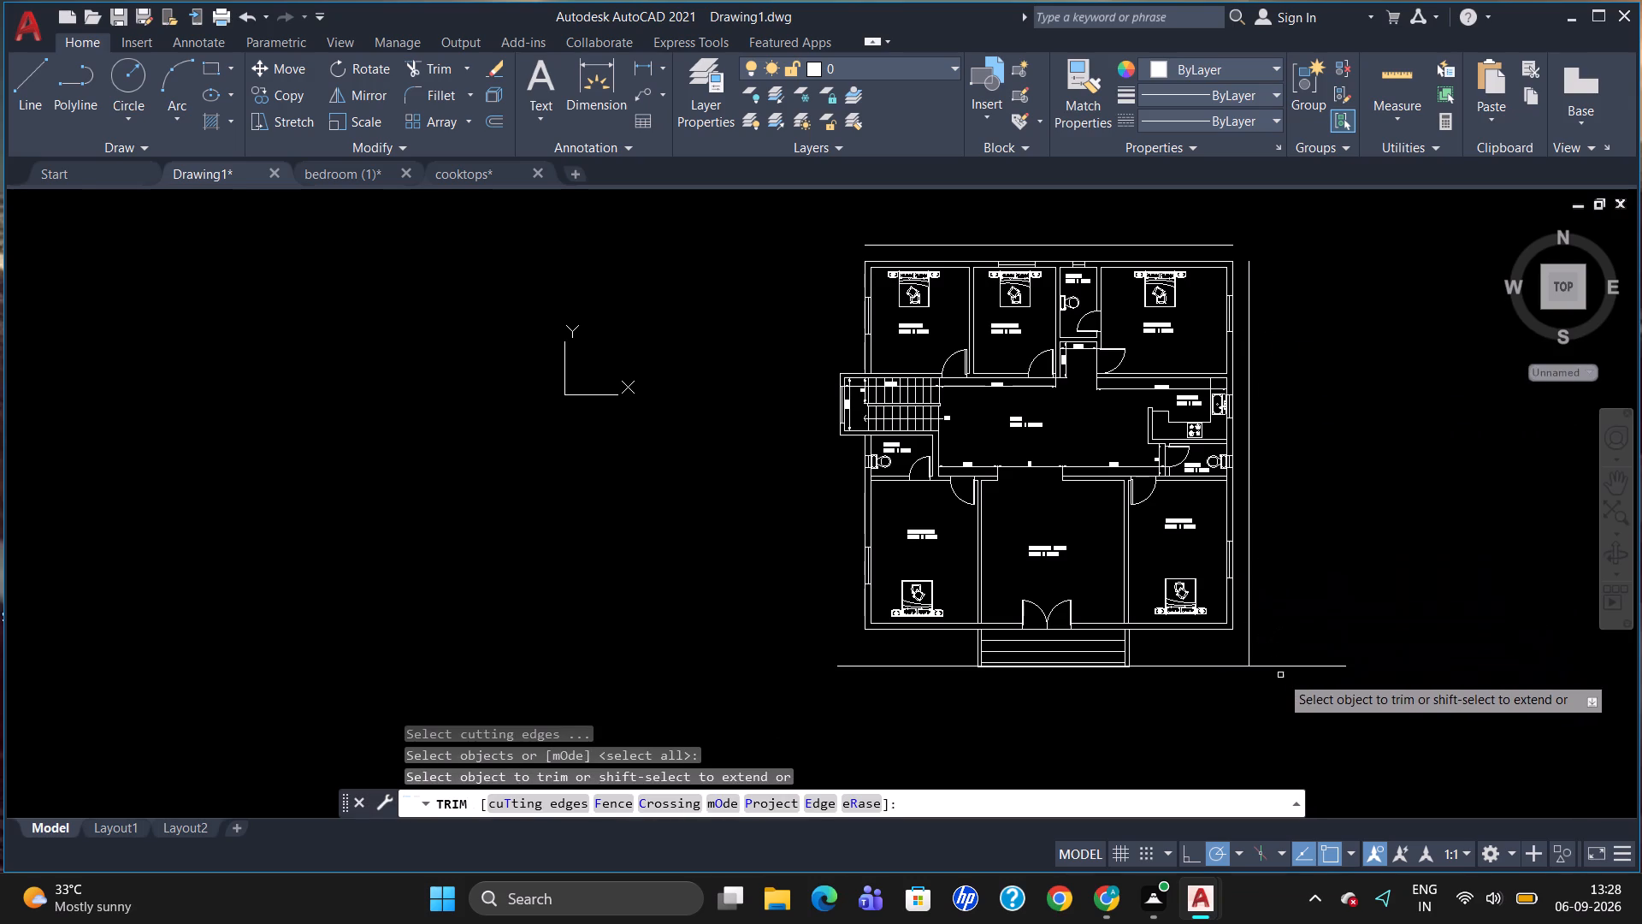
left_click(1283, 667)
key("Escape")
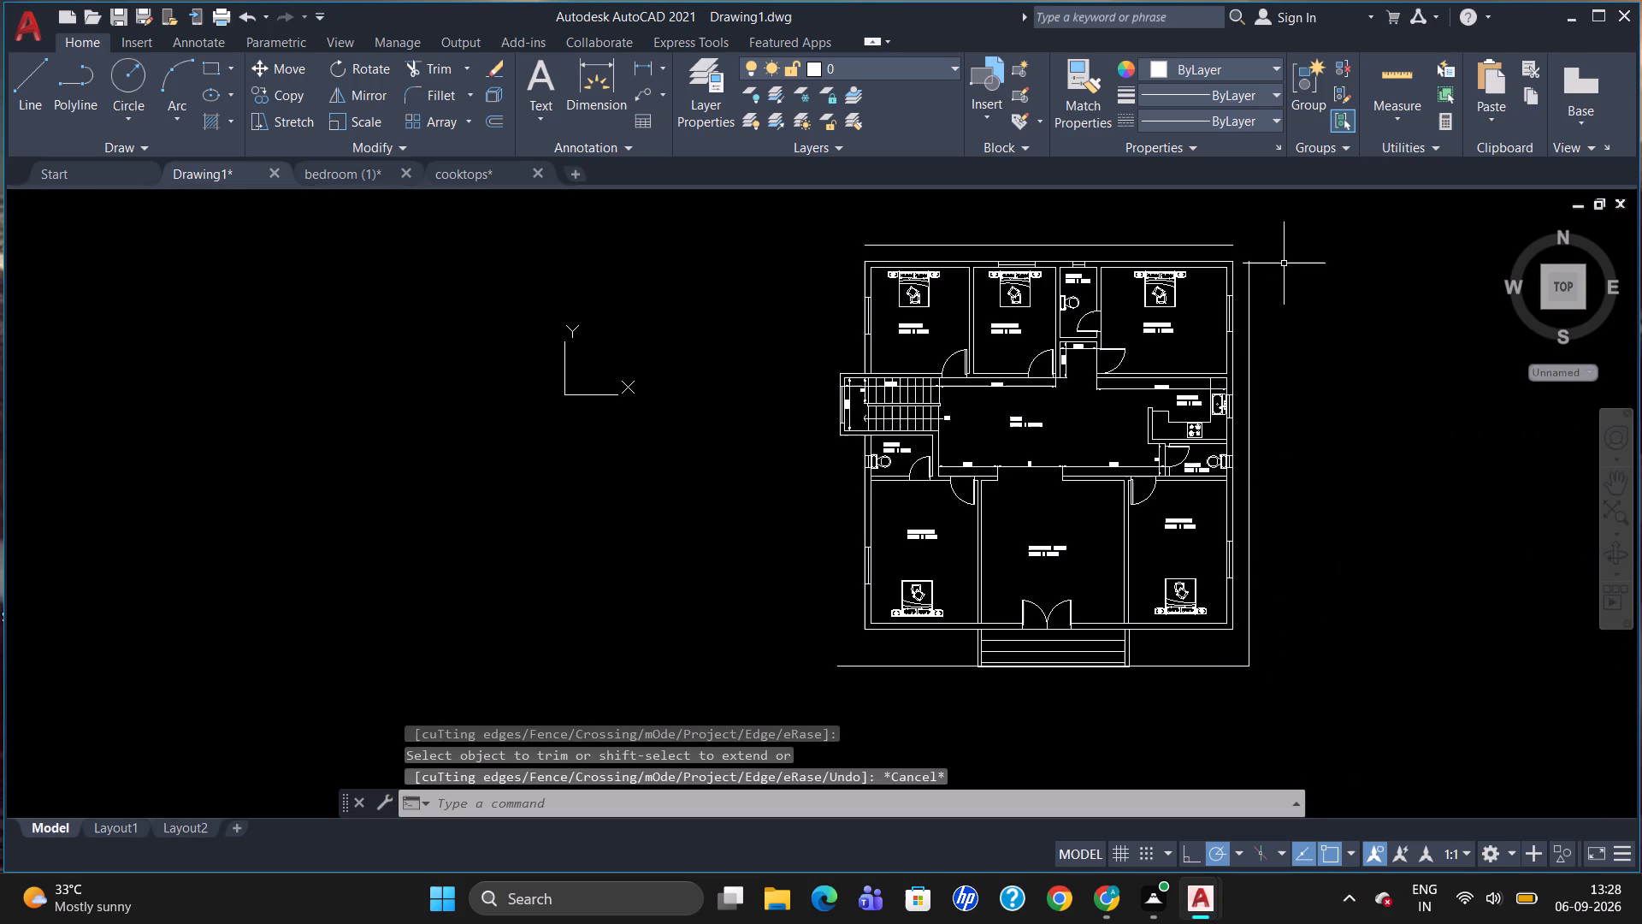
Draw a horizontal line from the north boundary line's east end eastward past the east boundary line.
key("l")
key("Return")
left_click_drag(1238, 245, 1246, 246)
left_click(1305, 241)
key("Escape")
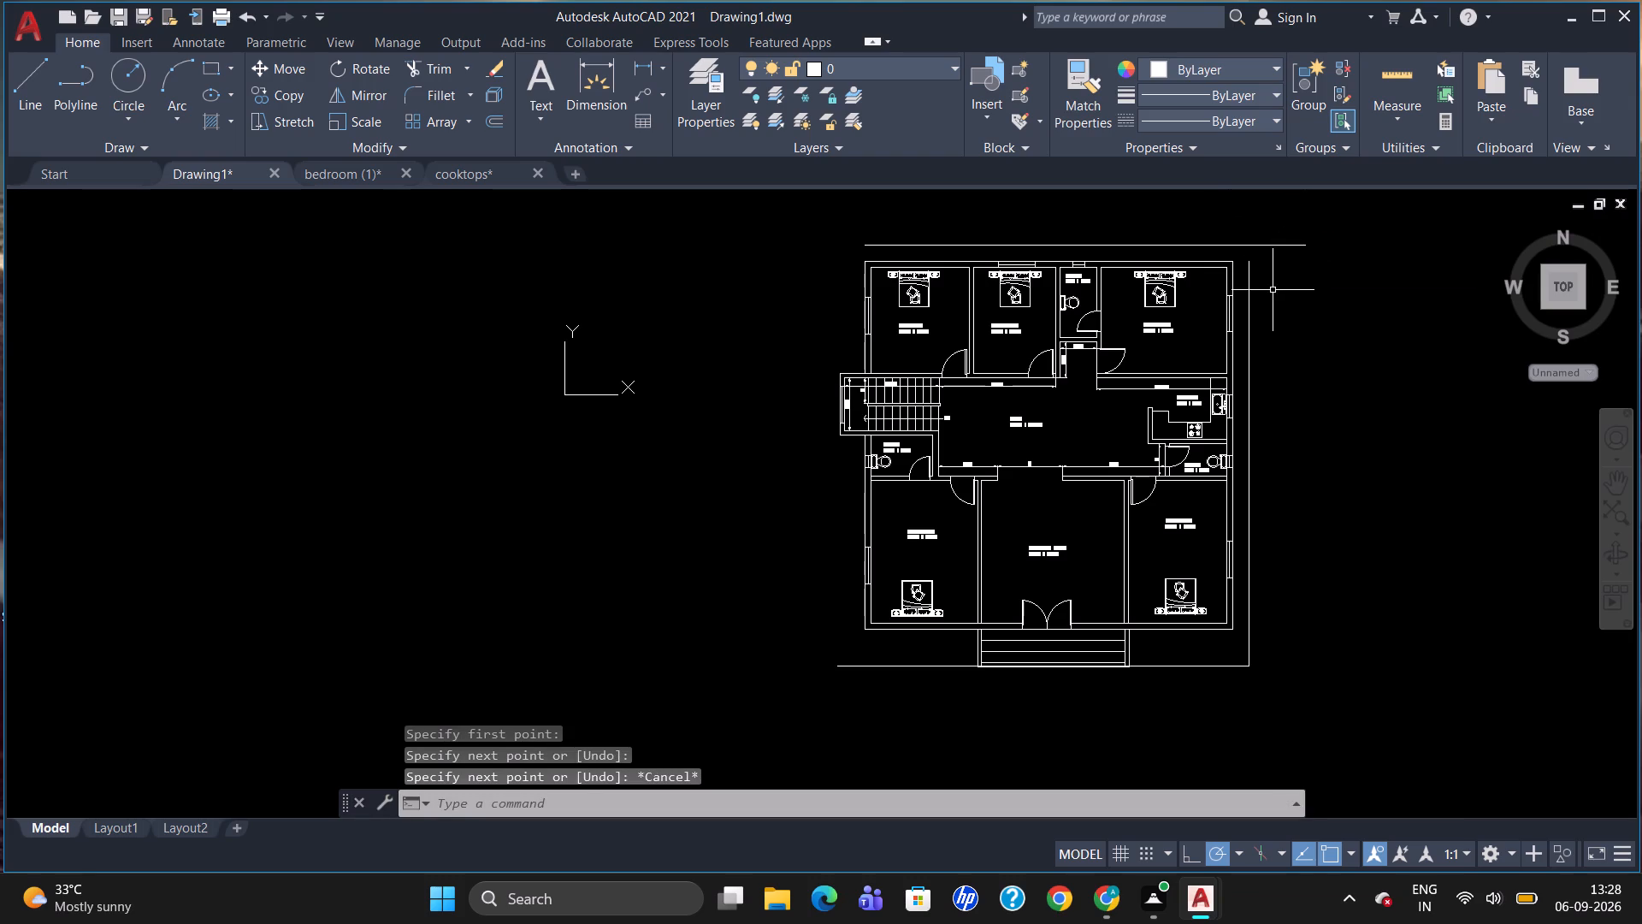
Close the northeast boundary corner by extending the east boundary line to the north line and trimming the north line's overrun.
type("EX")
key("Return")
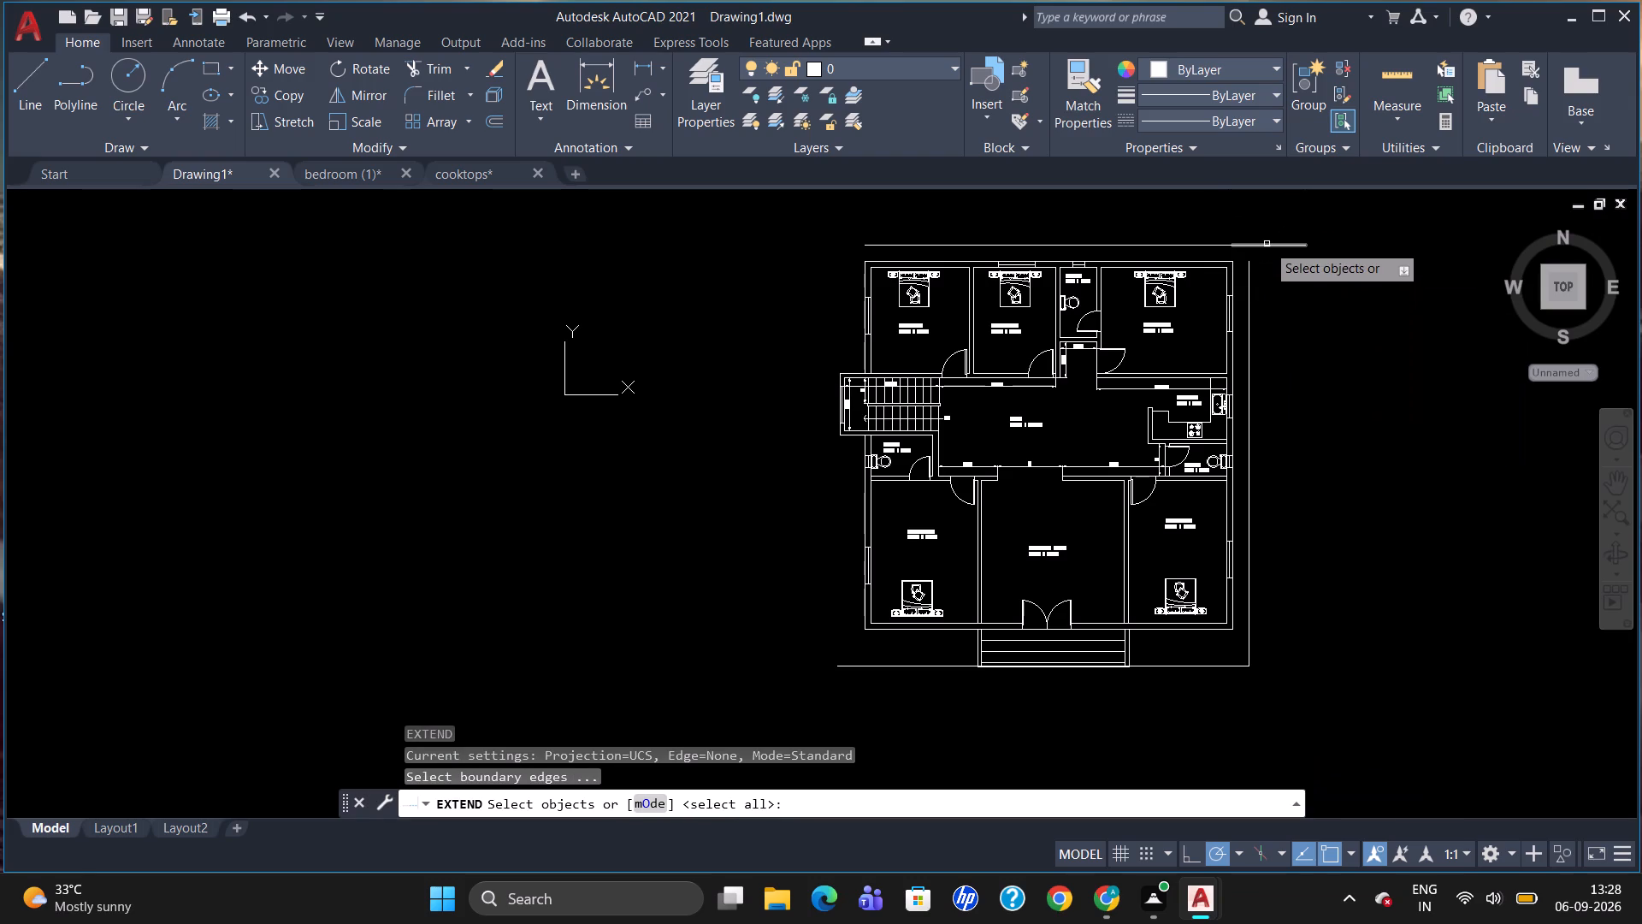
left_click(1267, 244)
key("Return")
left_click(1251, 281)
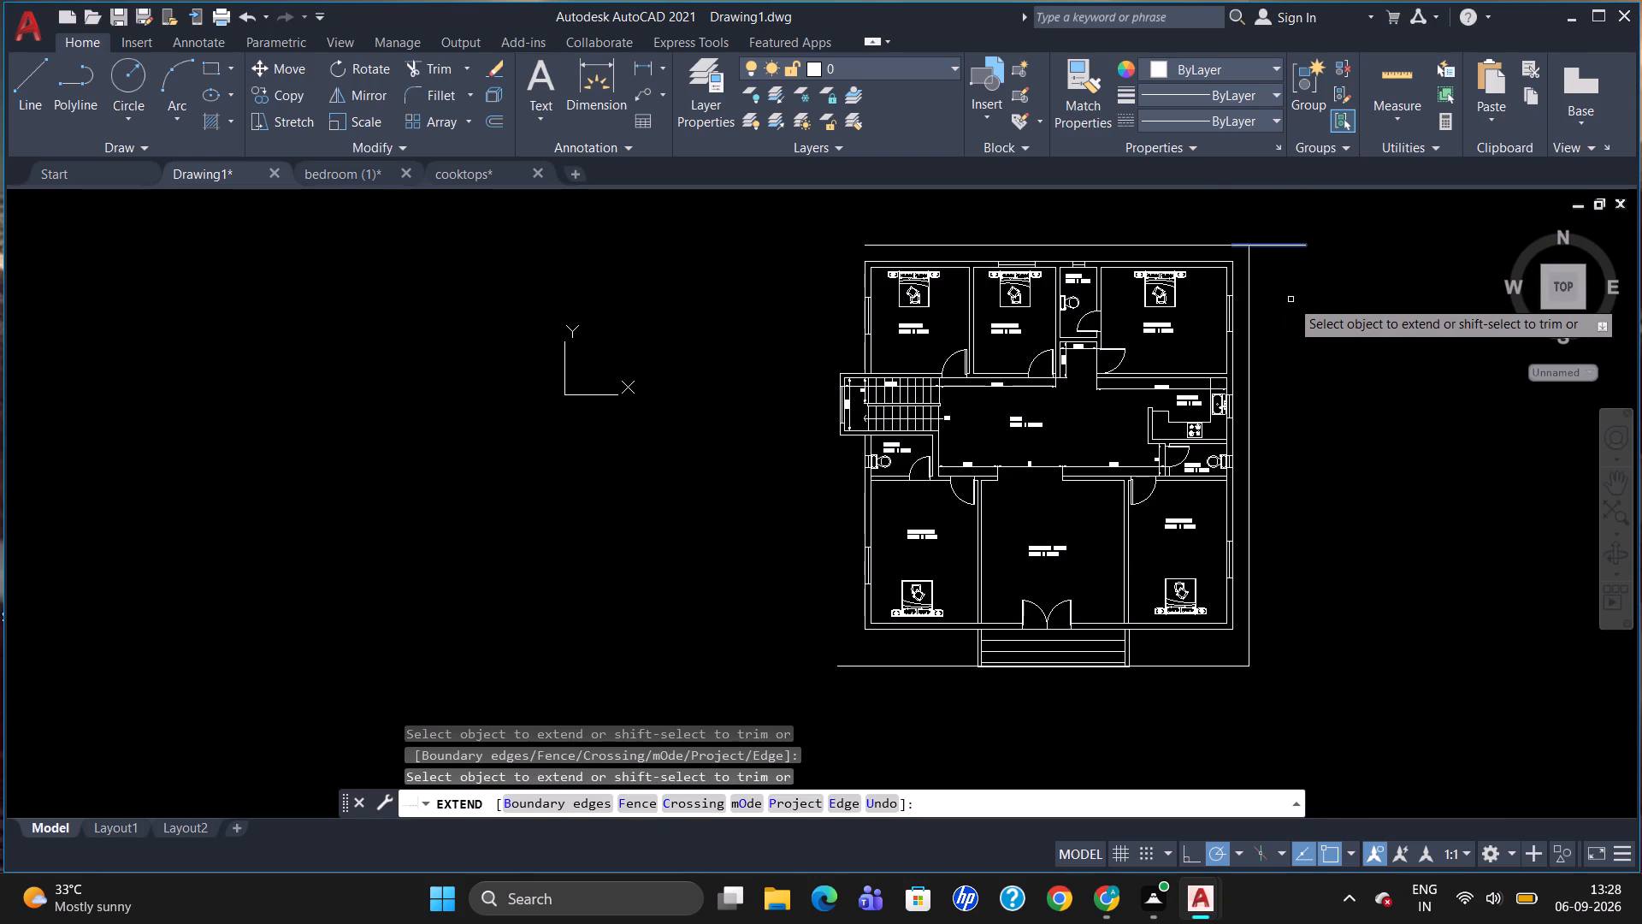
key("Escape")
type("TR")
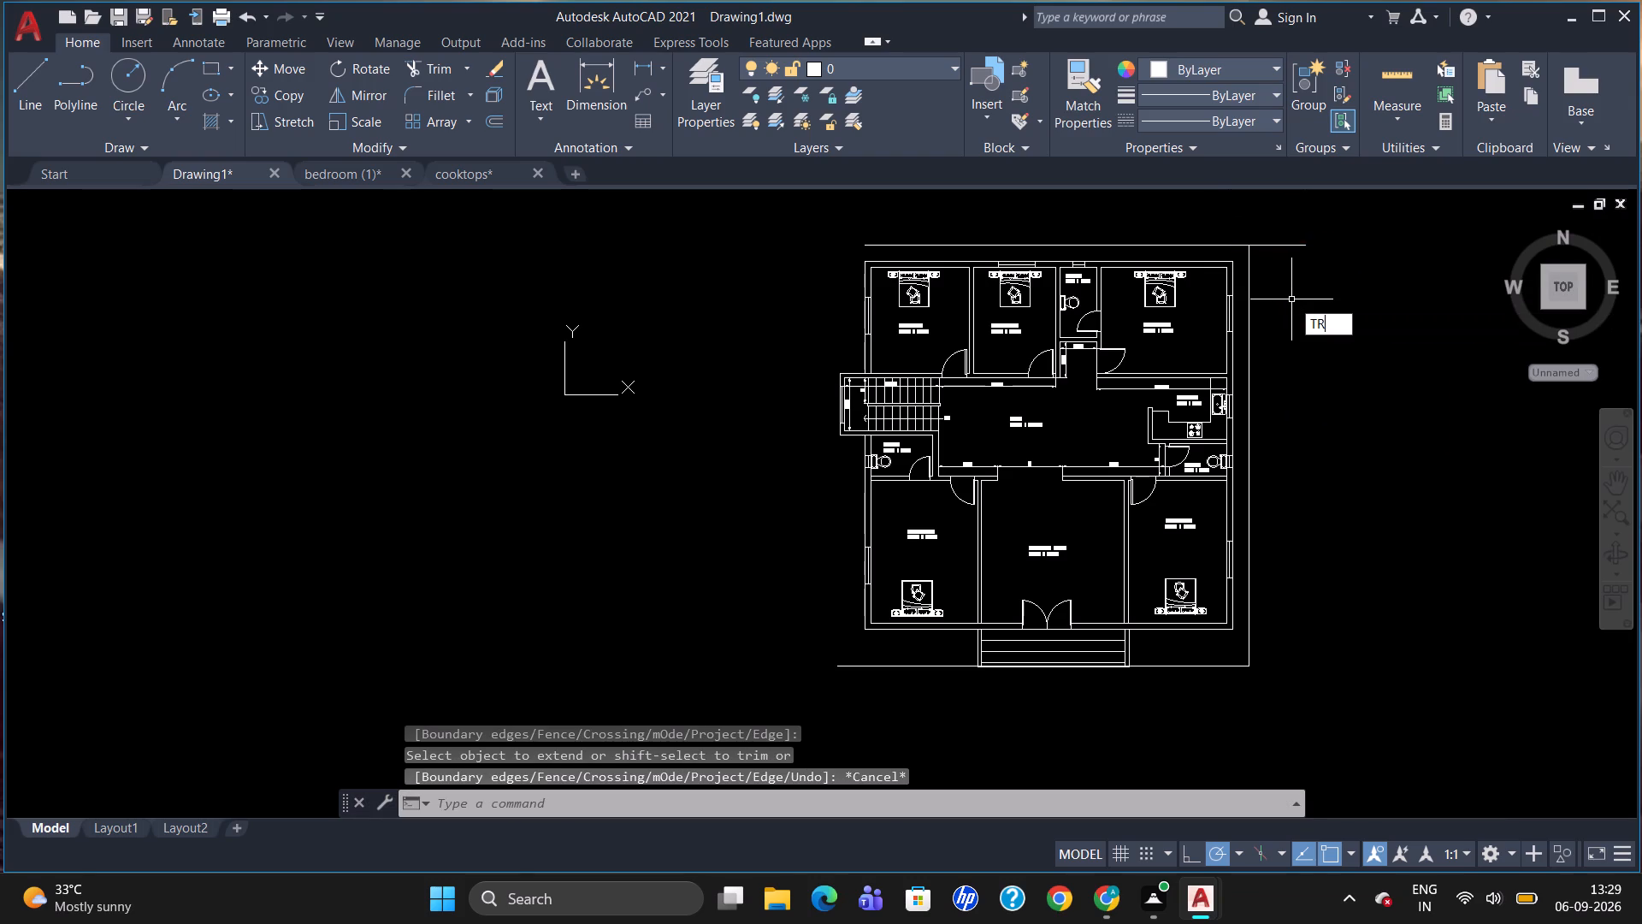
key("Return")
key("Return")
left_click(1274, 245)
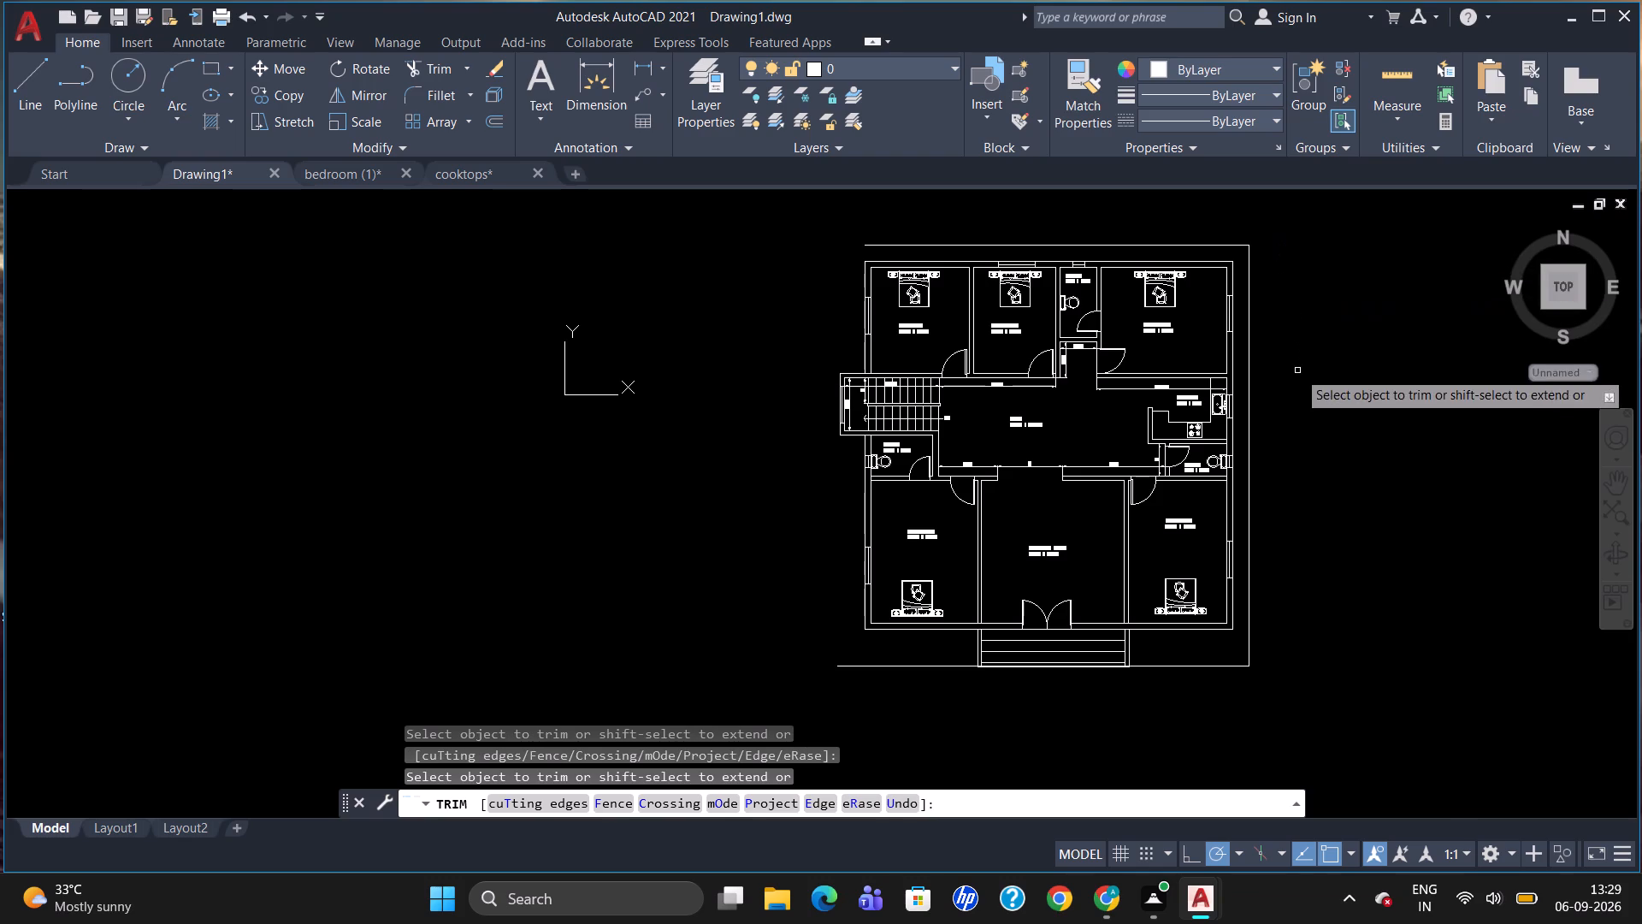
key("Escape")
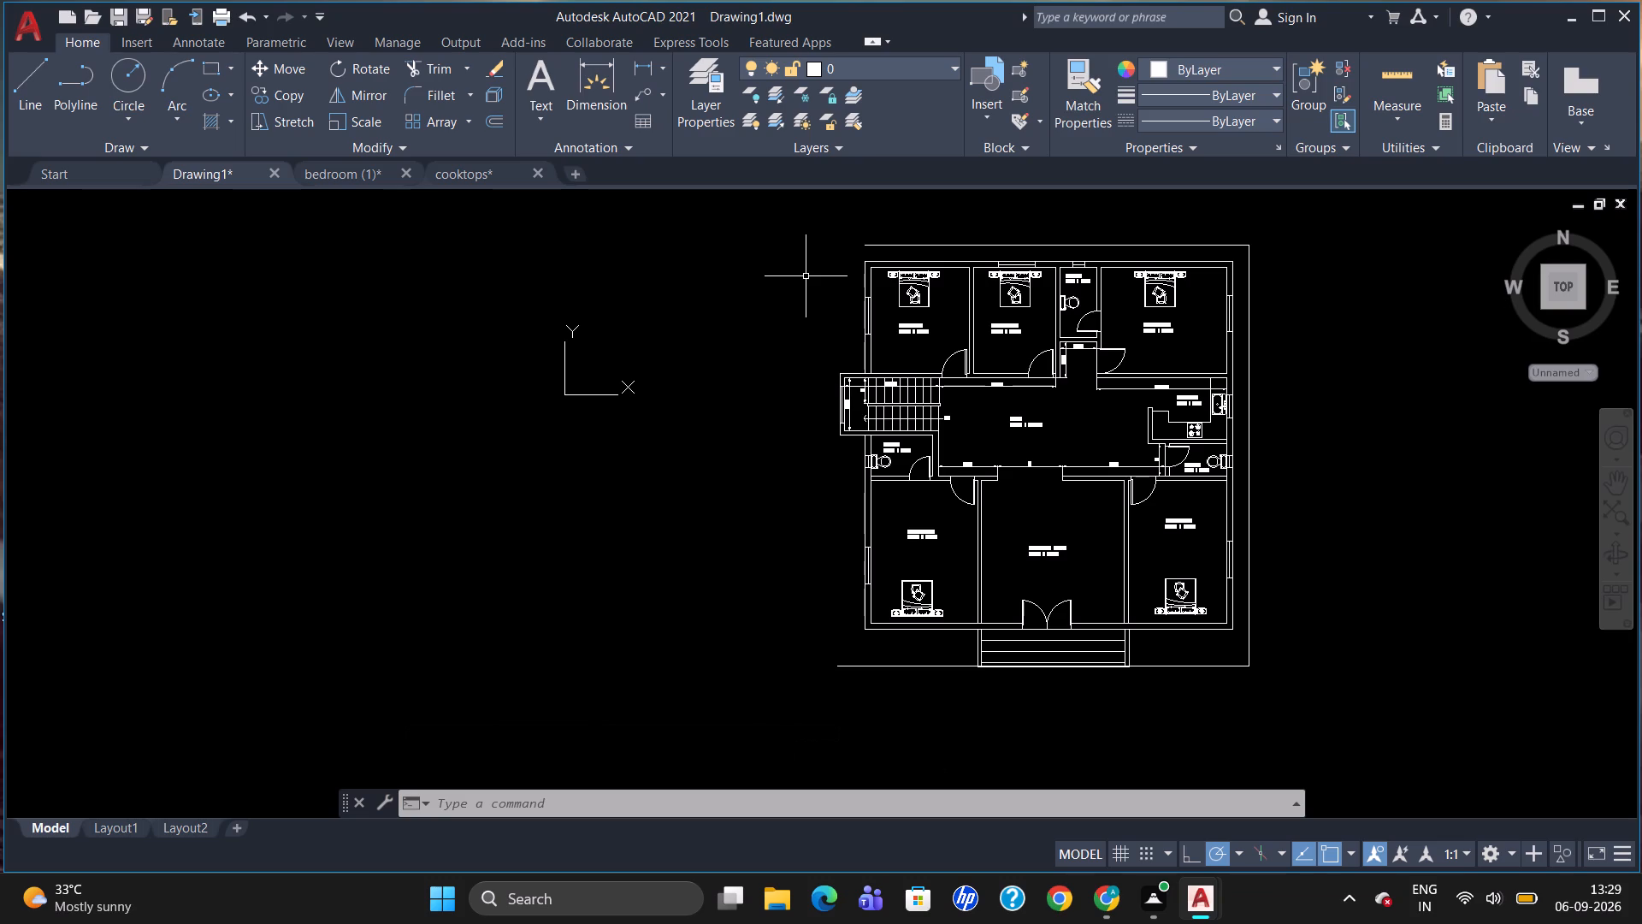
Draw the west boundary line from 3' west of the house's northwest outer corner down to the south boundary line's west end.
key("l")
key("Return")
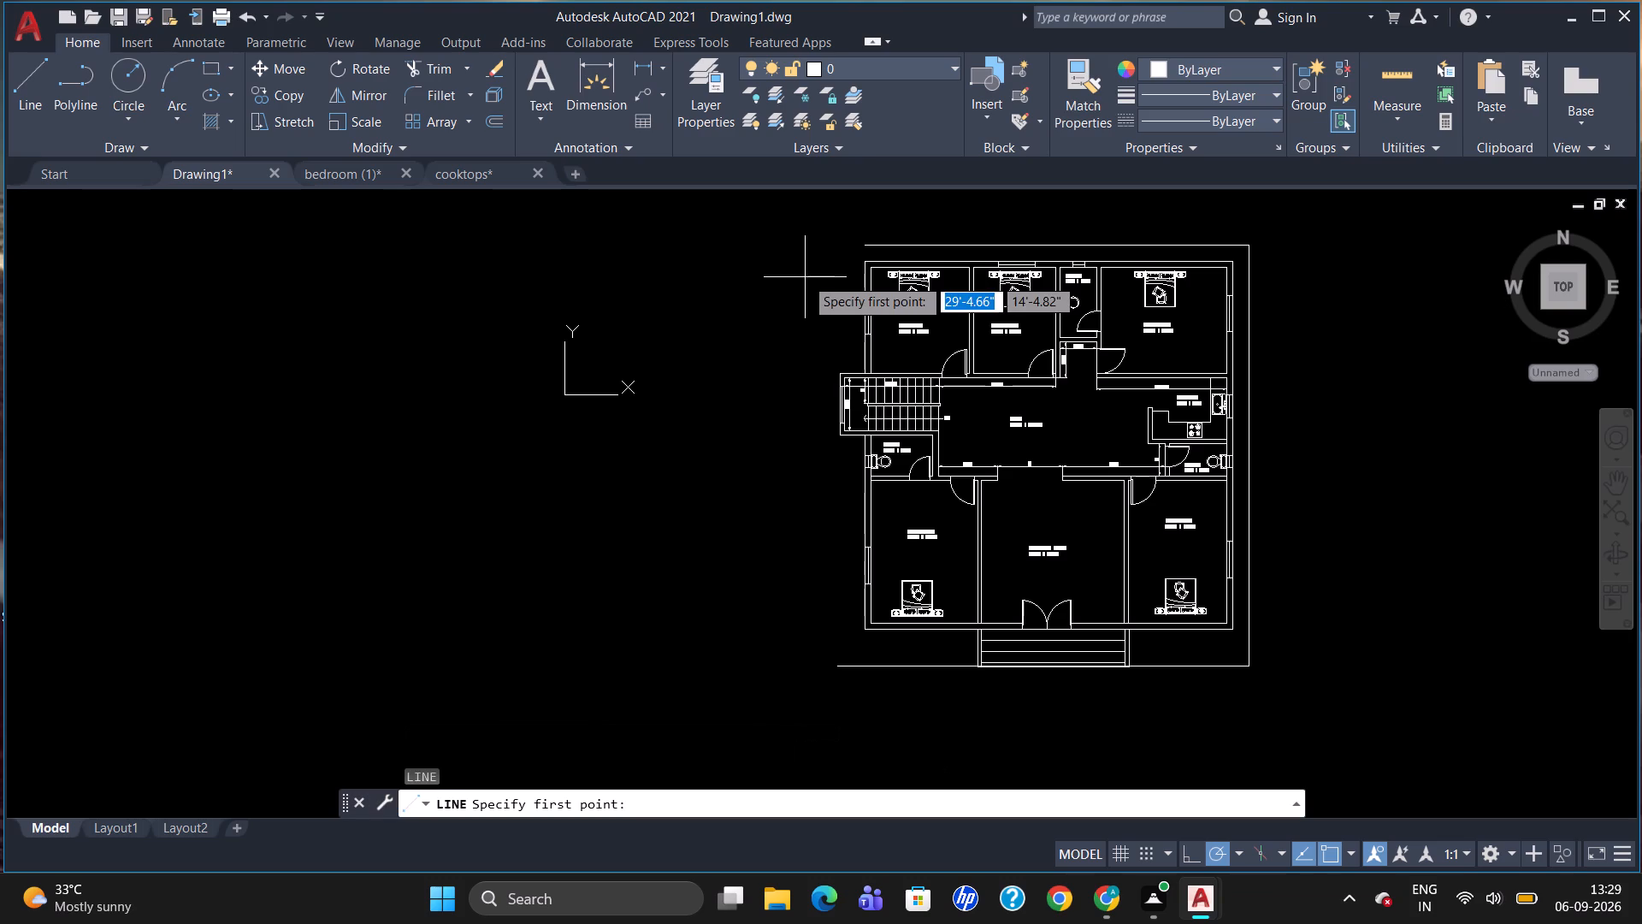
type("TK")
key("Return")
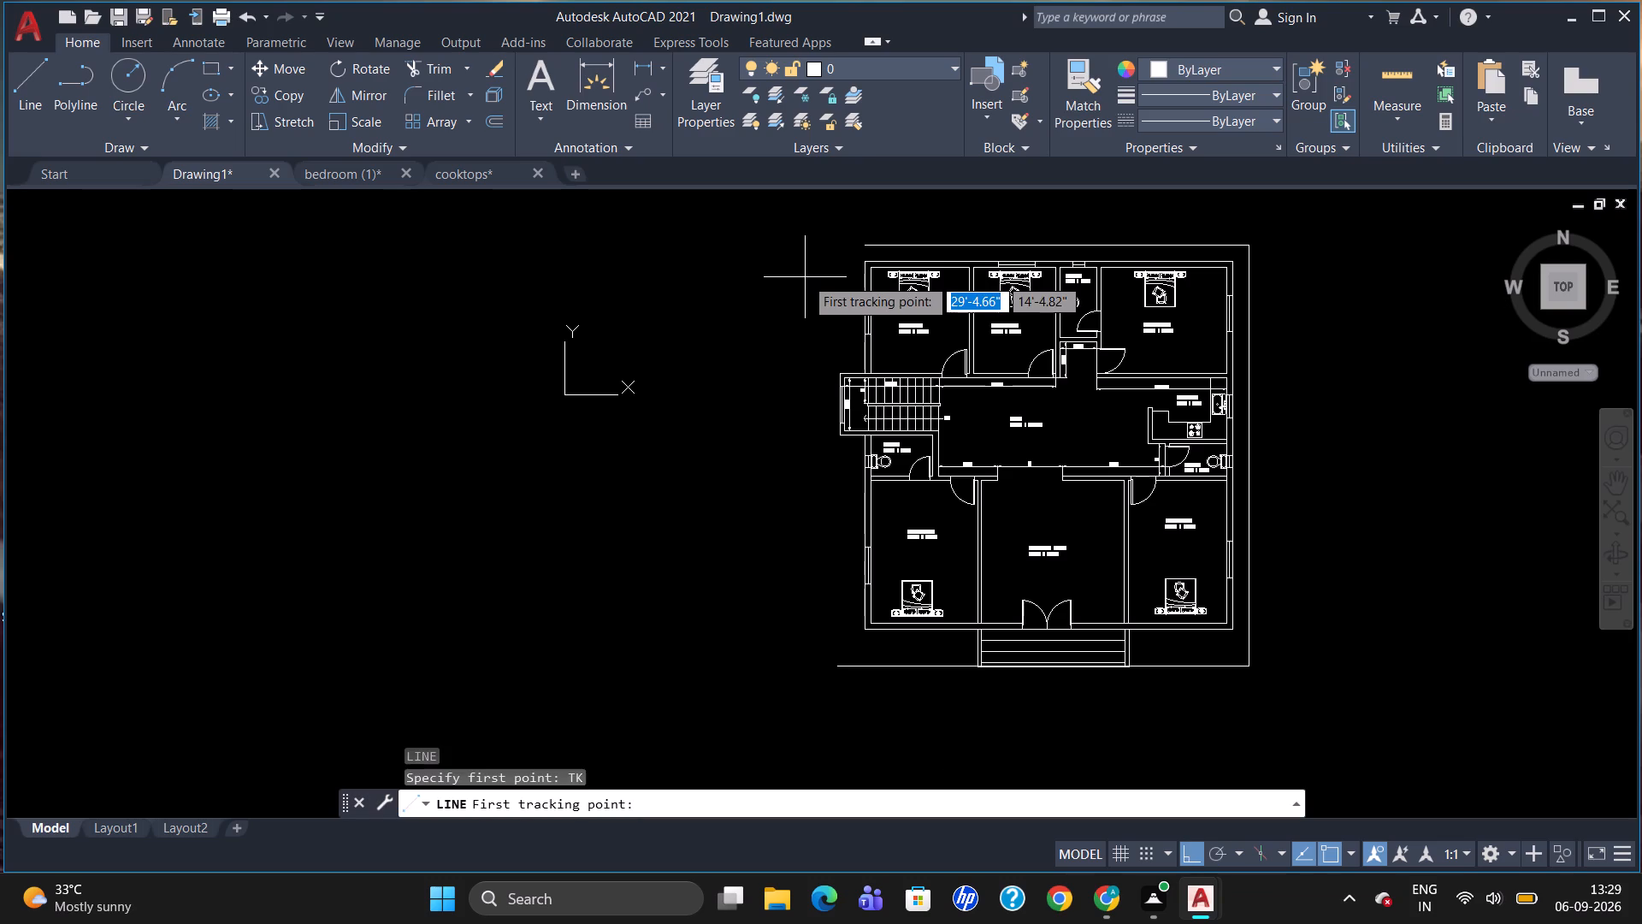
left_click(864, 264)
type("3'")
key("Return")
key("Return")
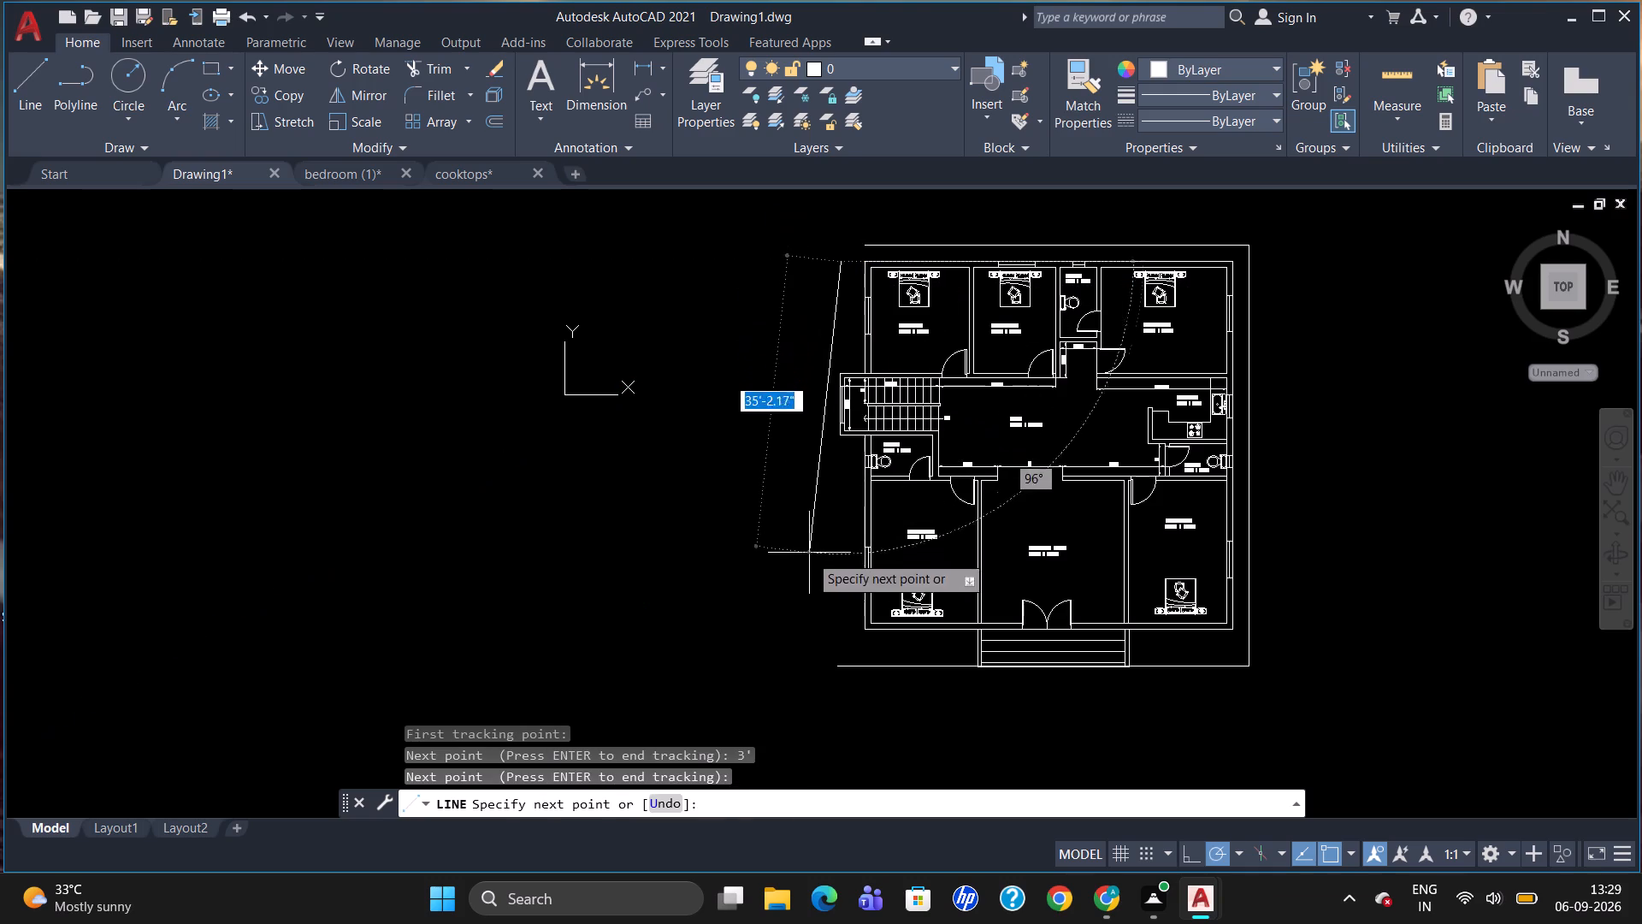
left_click(836, 664)
key("Escape")
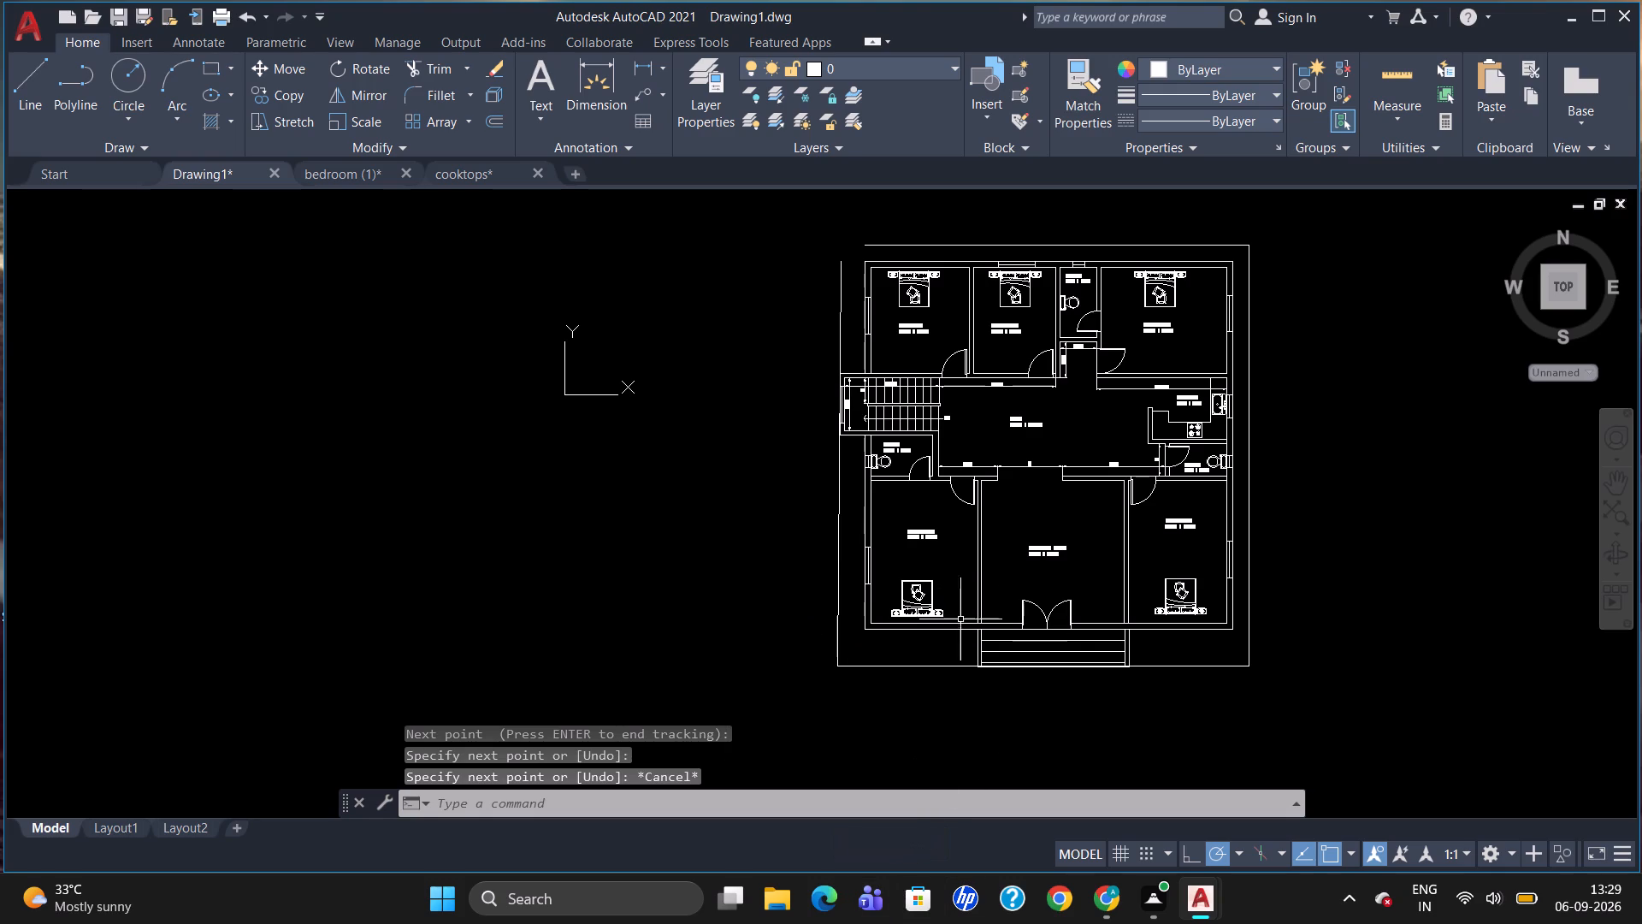
Delete the slanted west boundary line.
left_click(839, 538)
key("Delete")
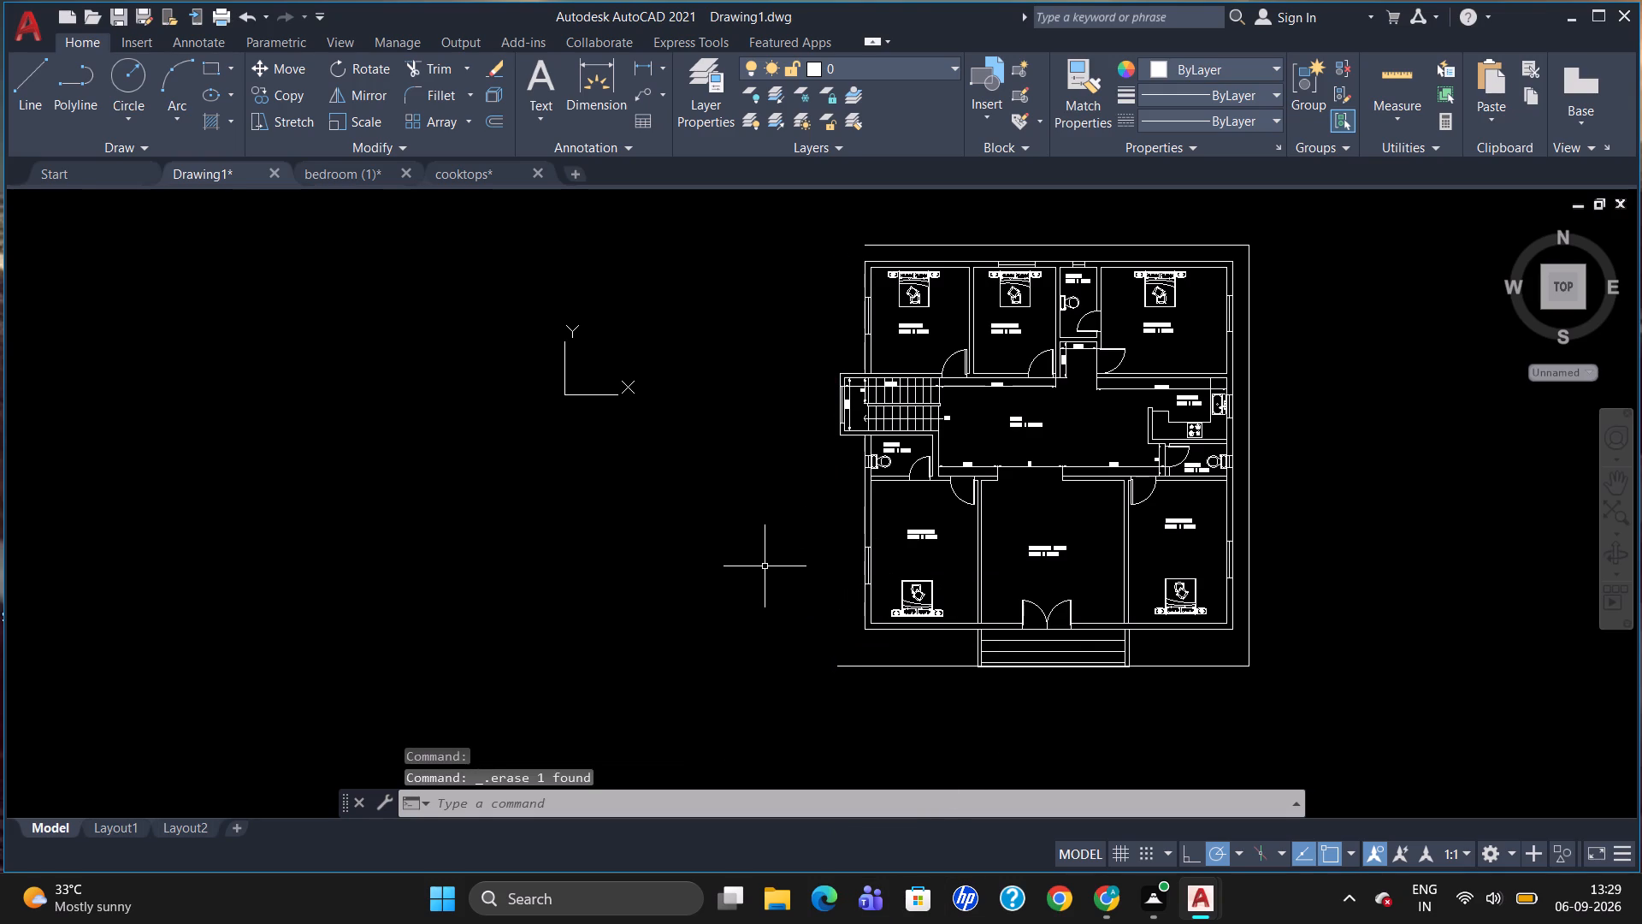
Draw a vertical west boundary line from 3' west of the house's northwest outer corner down to the south boundary line.
key("l")
key("Return")
key("t")
key("k")
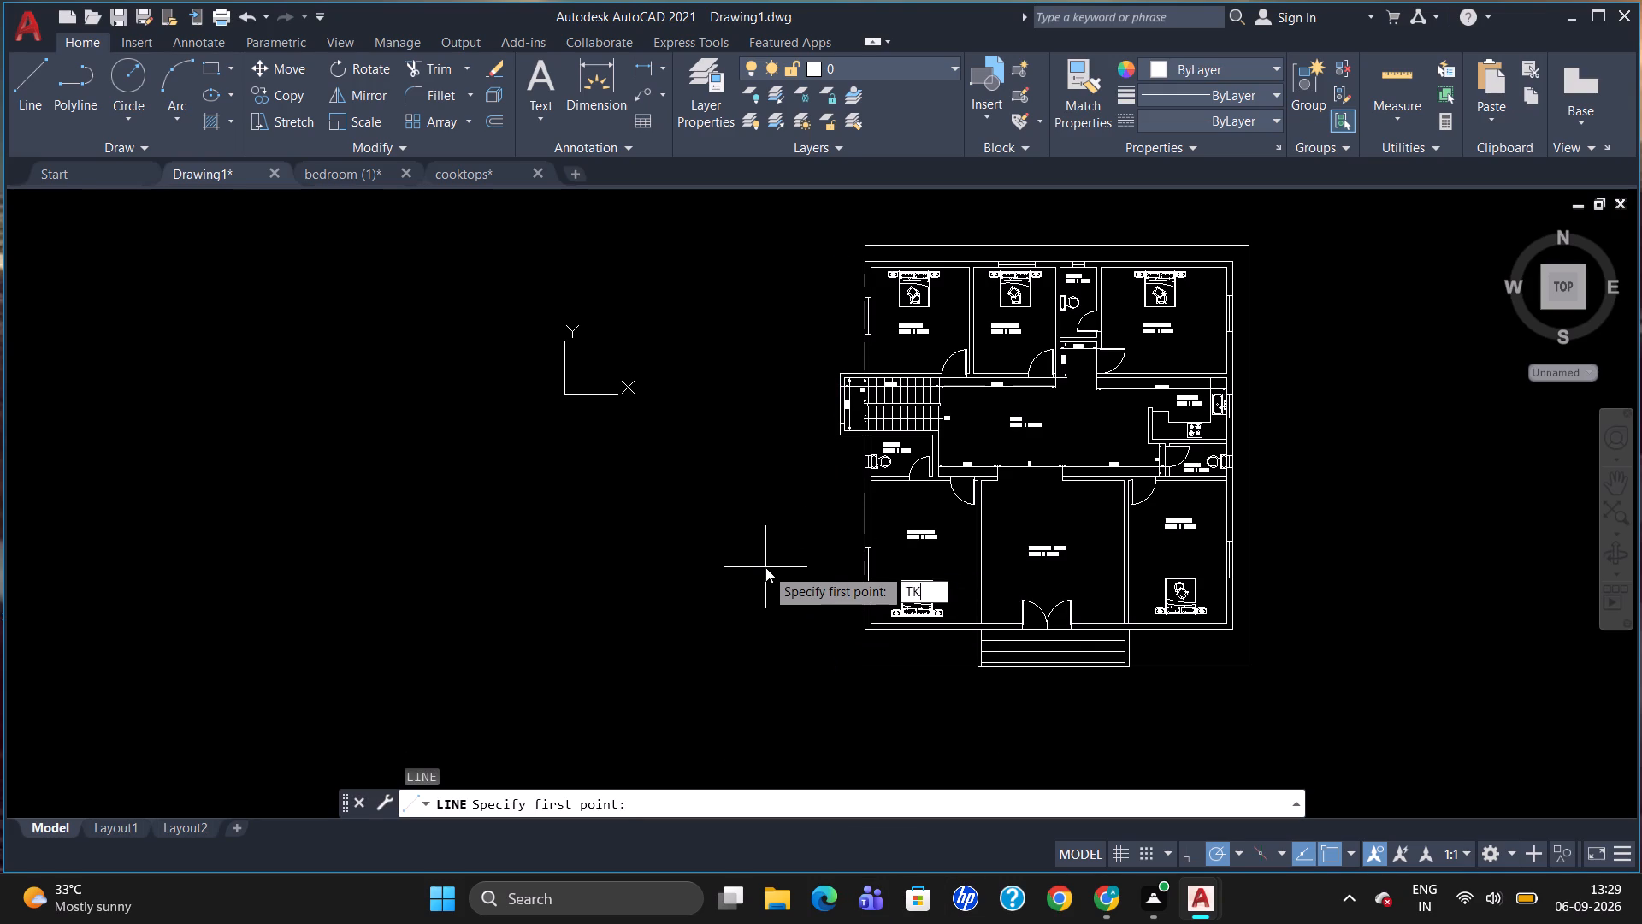
key("Return")
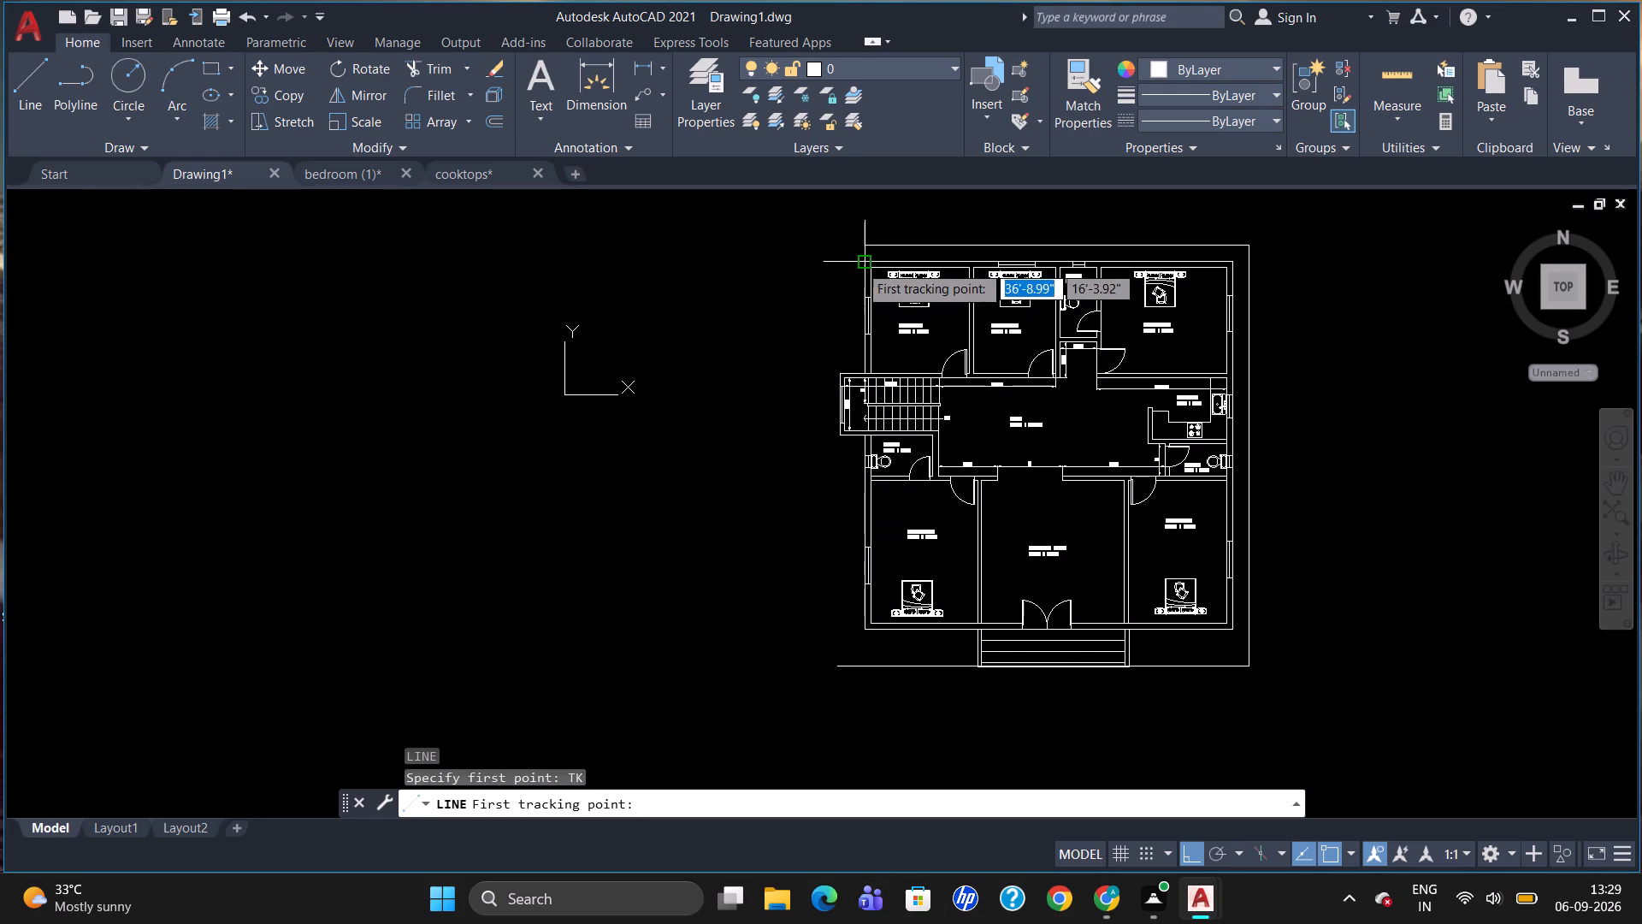
left_click(859, 263)
key("3")
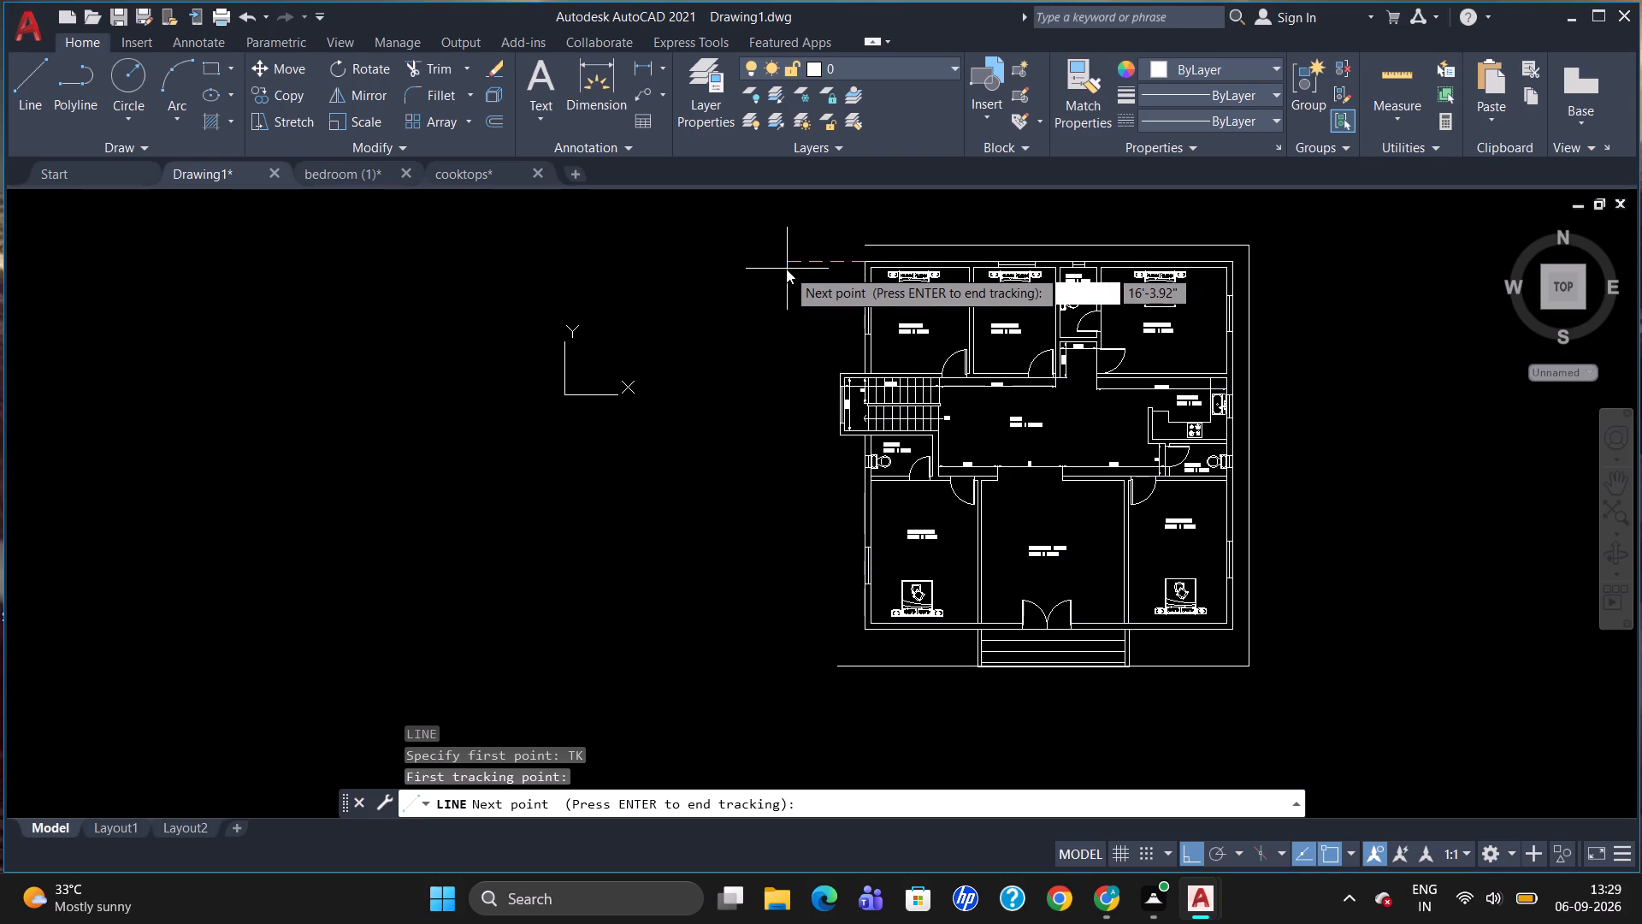
key("apostrophe")
key("Return")
key("Return")
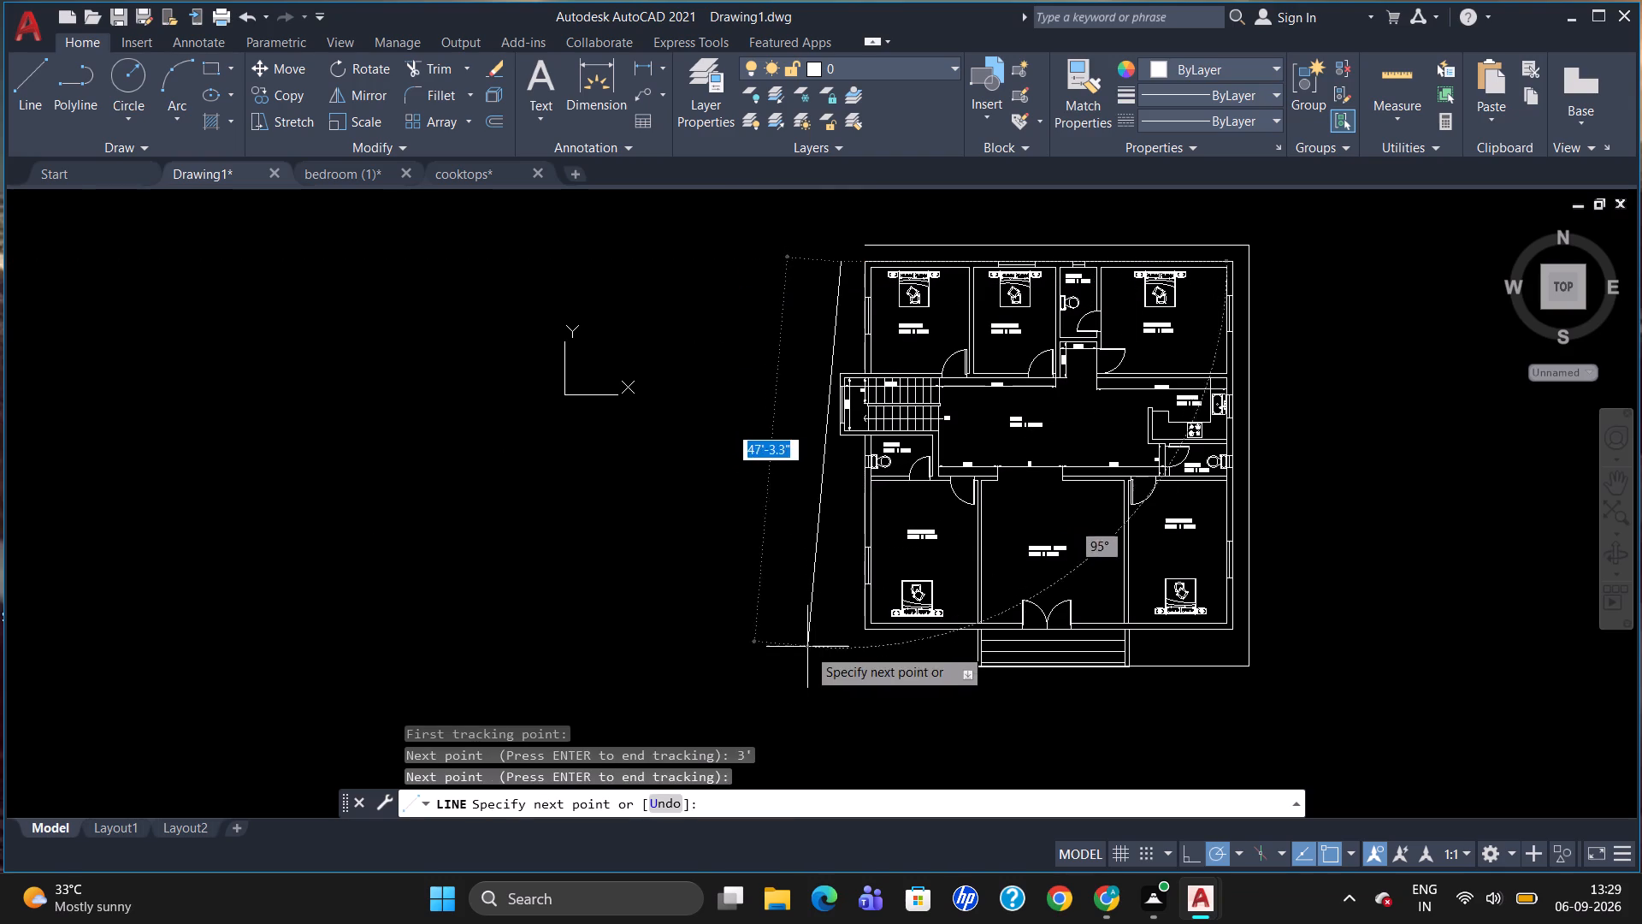
left_click(843, 663)
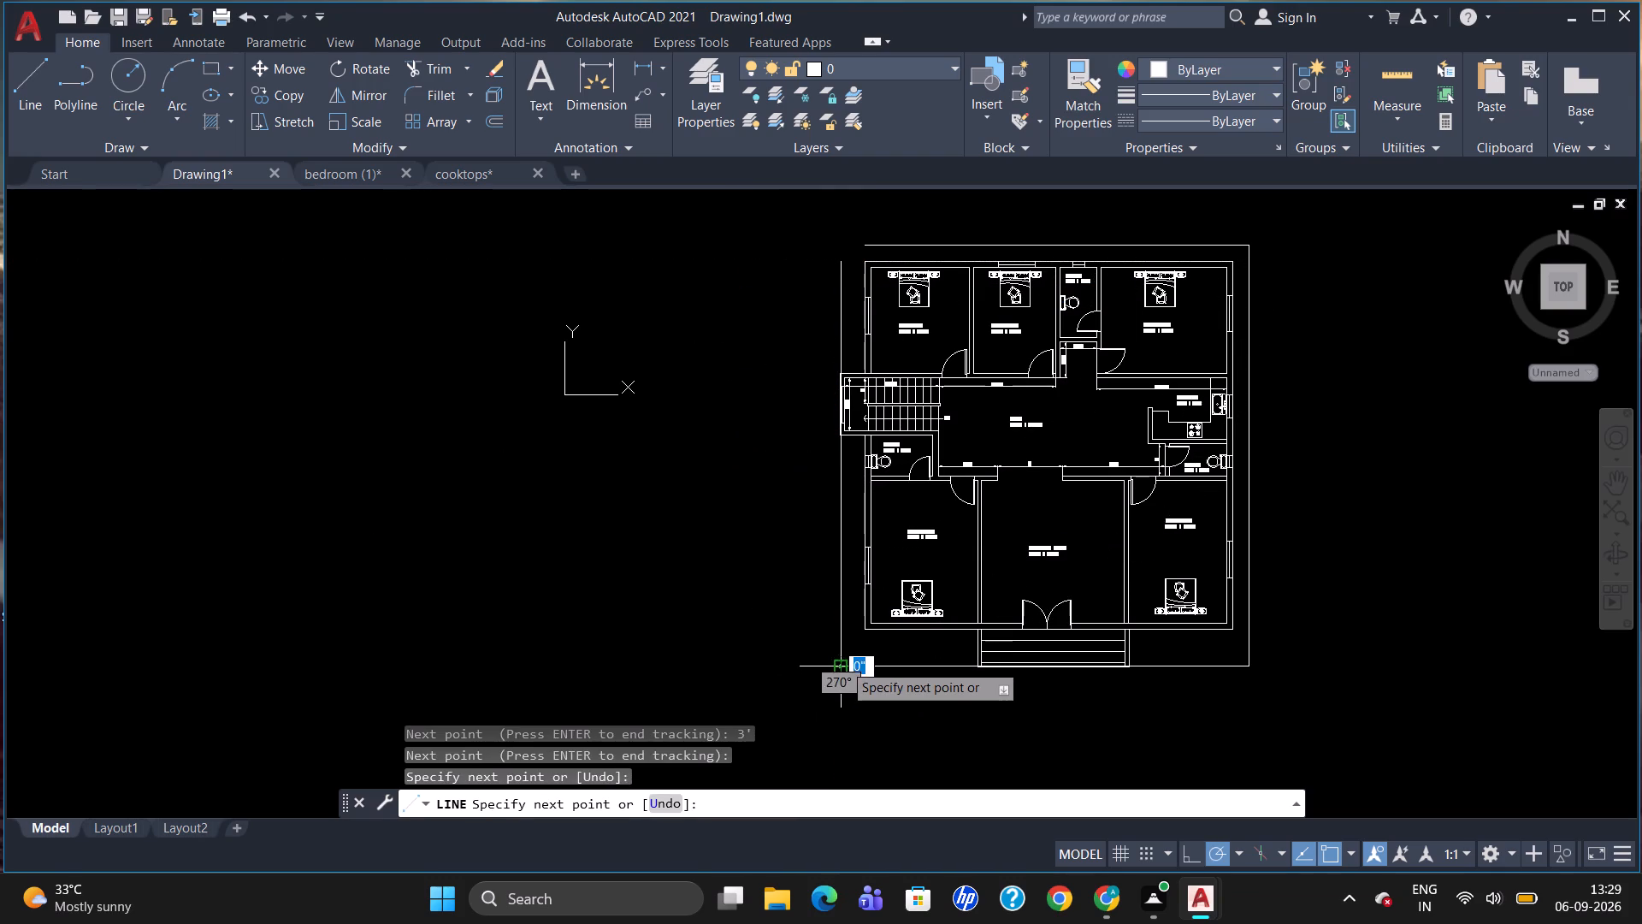
key("Escape")
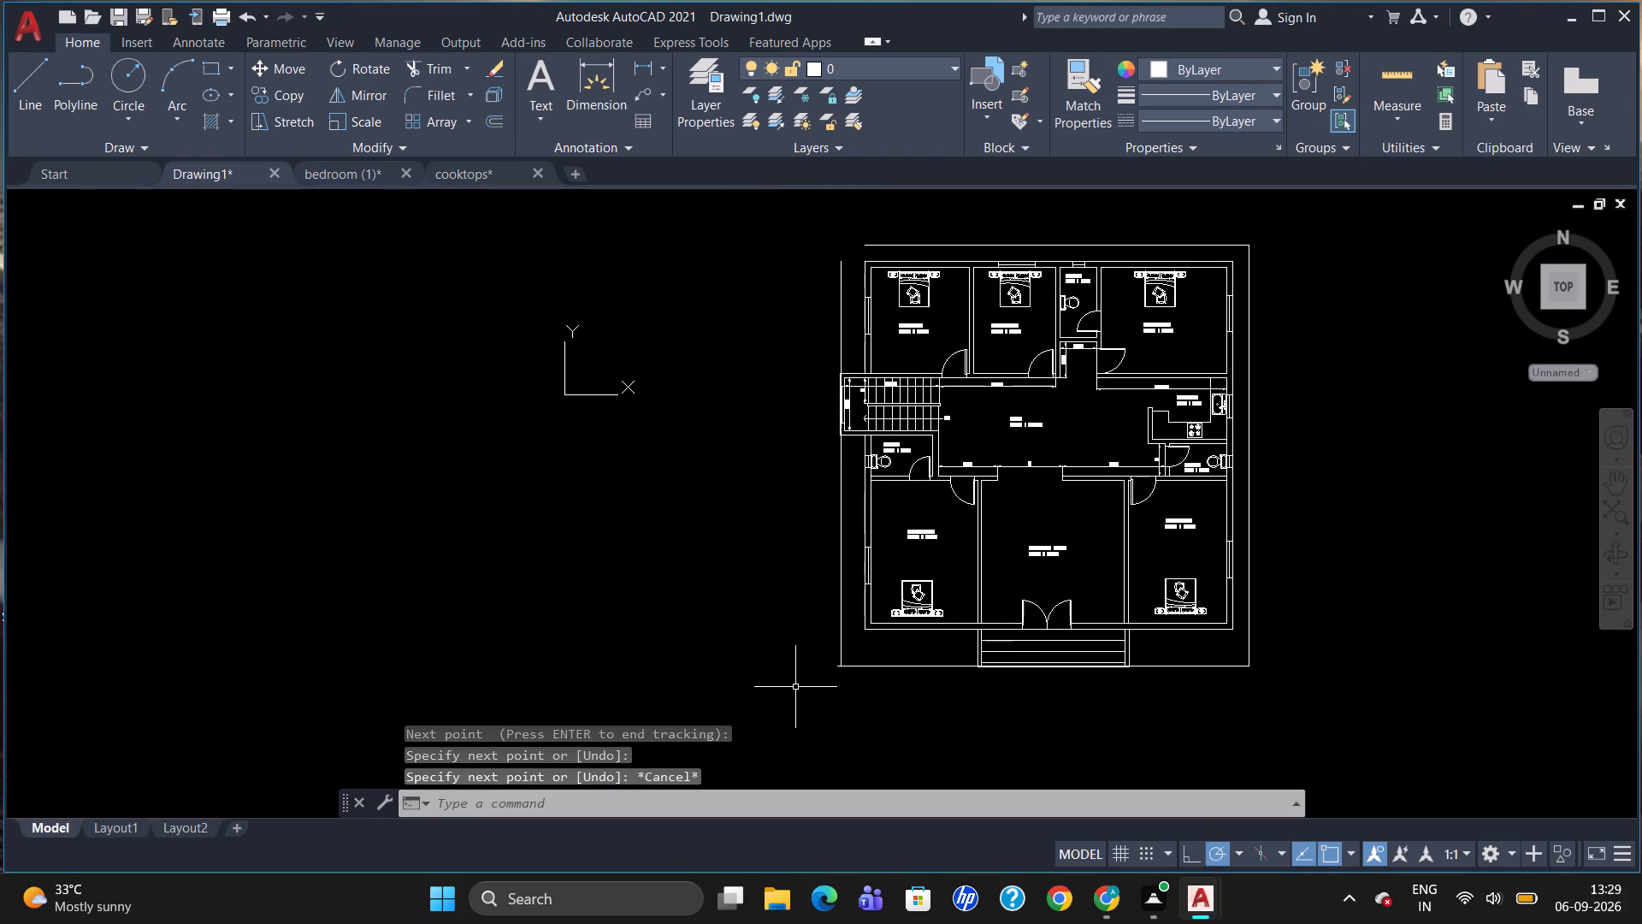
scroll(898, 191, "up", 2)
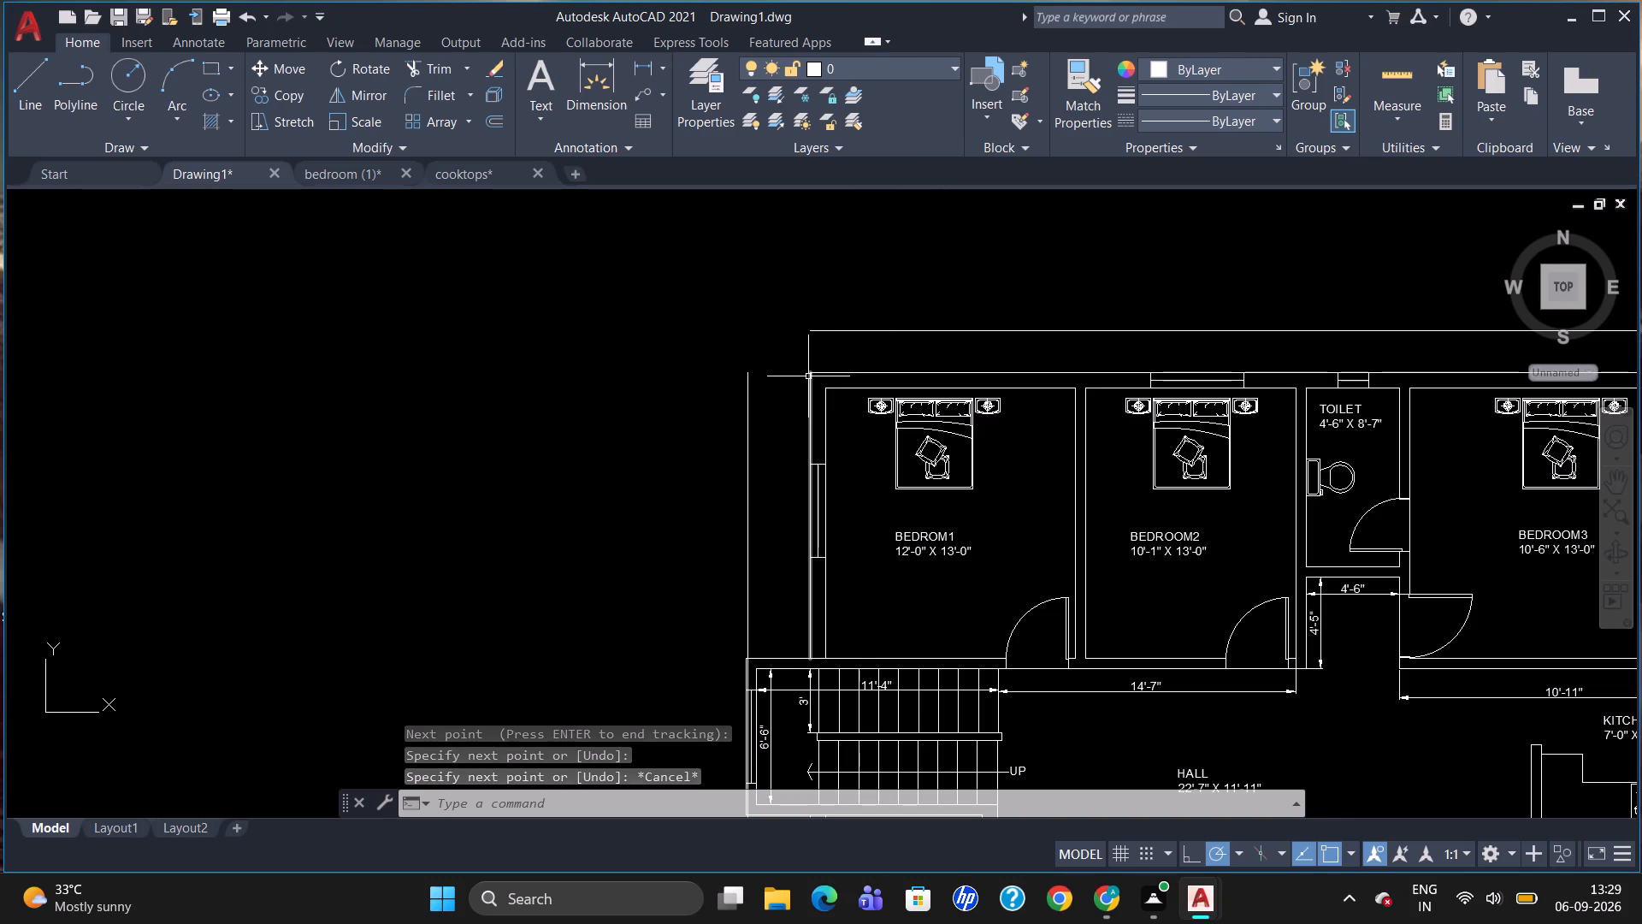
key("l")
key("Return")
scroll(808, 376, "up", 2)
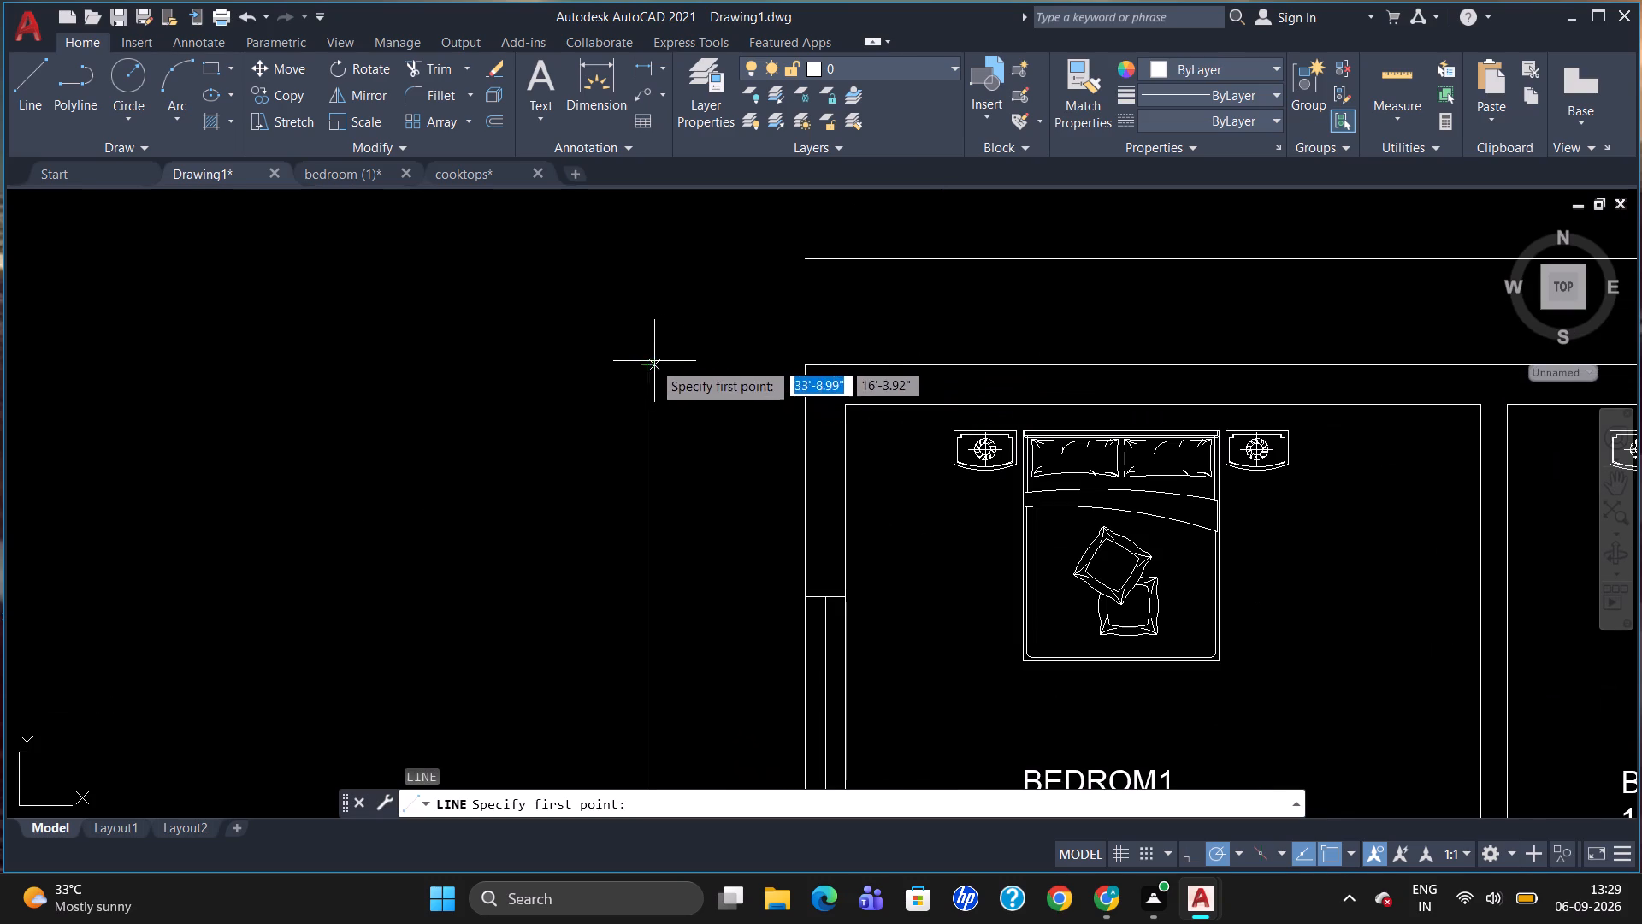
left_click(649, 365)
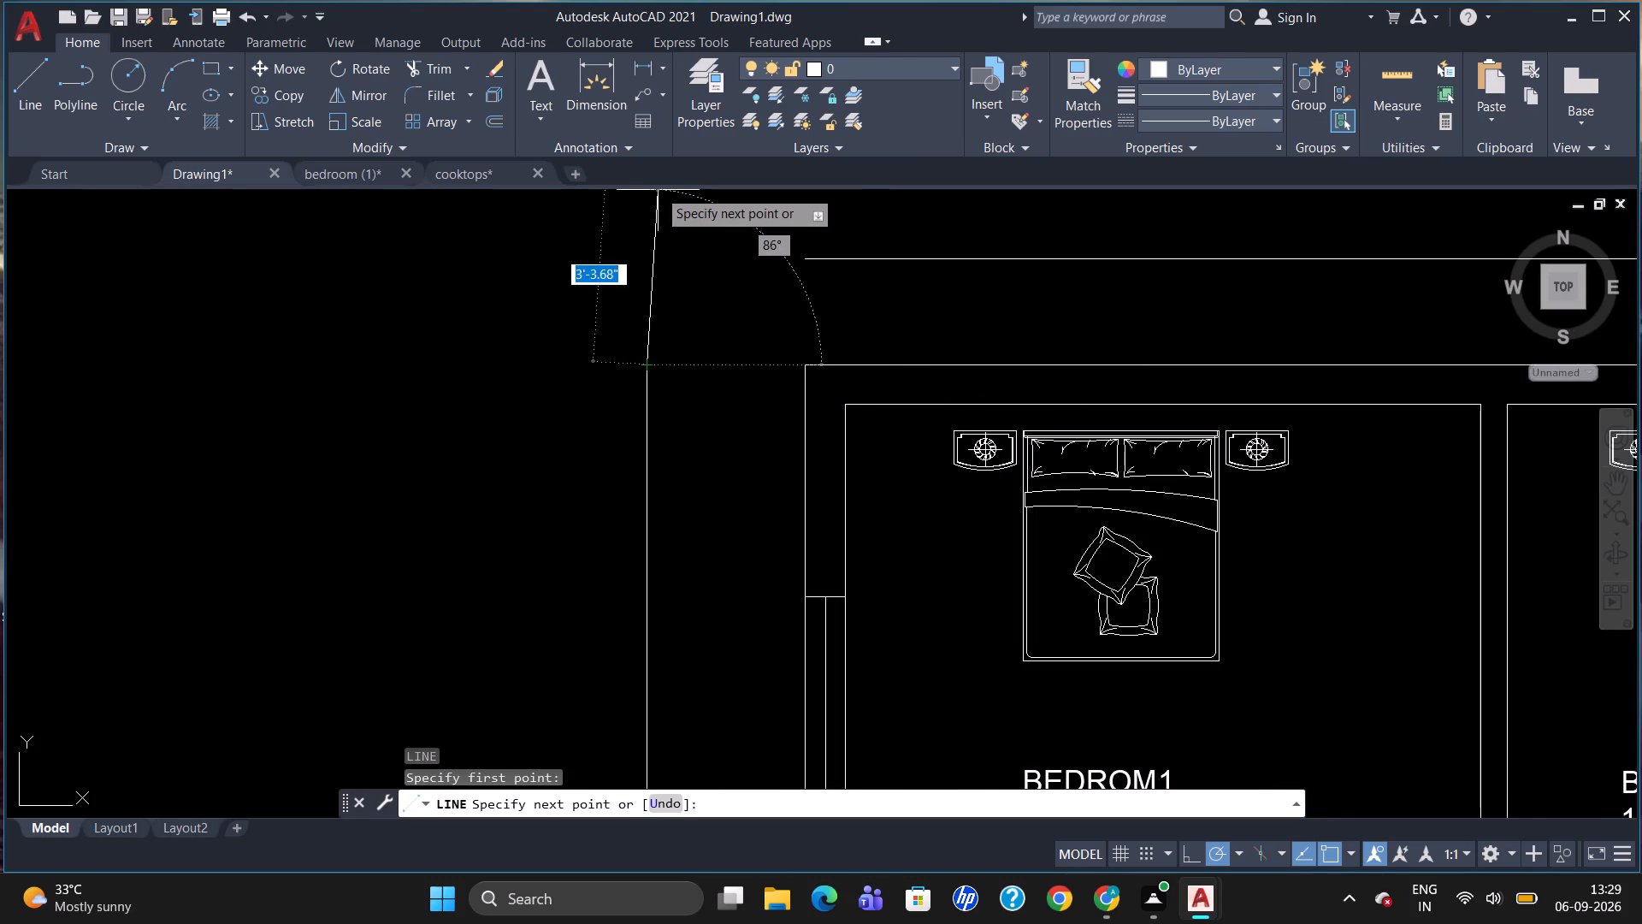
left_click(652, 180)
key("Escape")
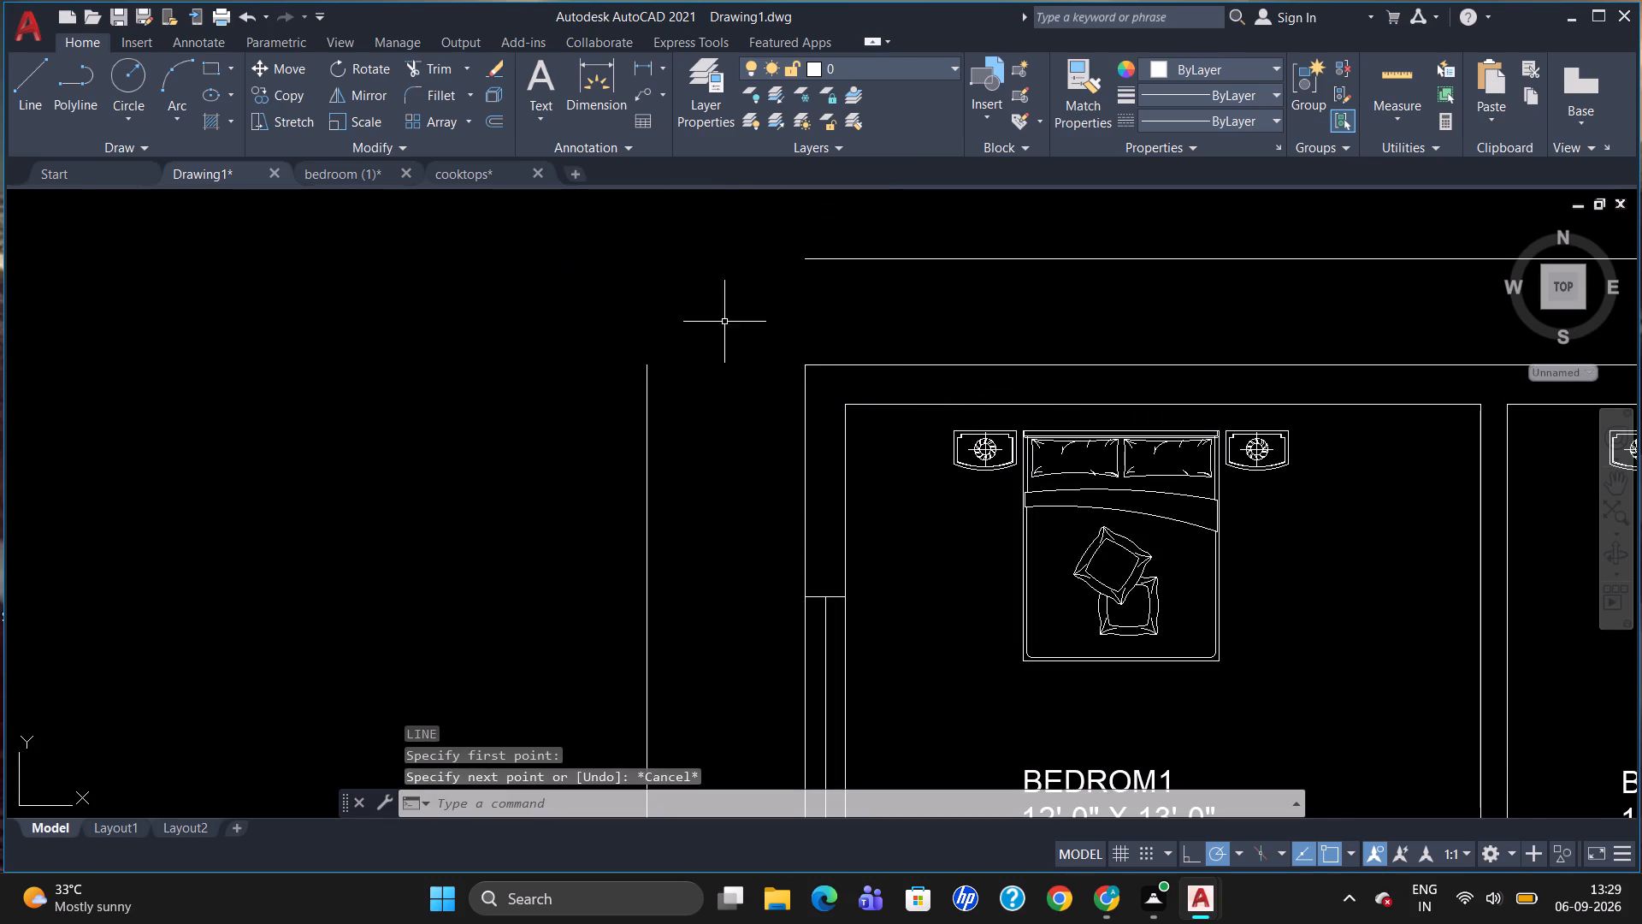
Draw a vertical line about 6'-6" long from the west boundary line's north end upward past the north boundary line's level.
scroll(707, 406, "down", 2)
key("l")
key("Return")
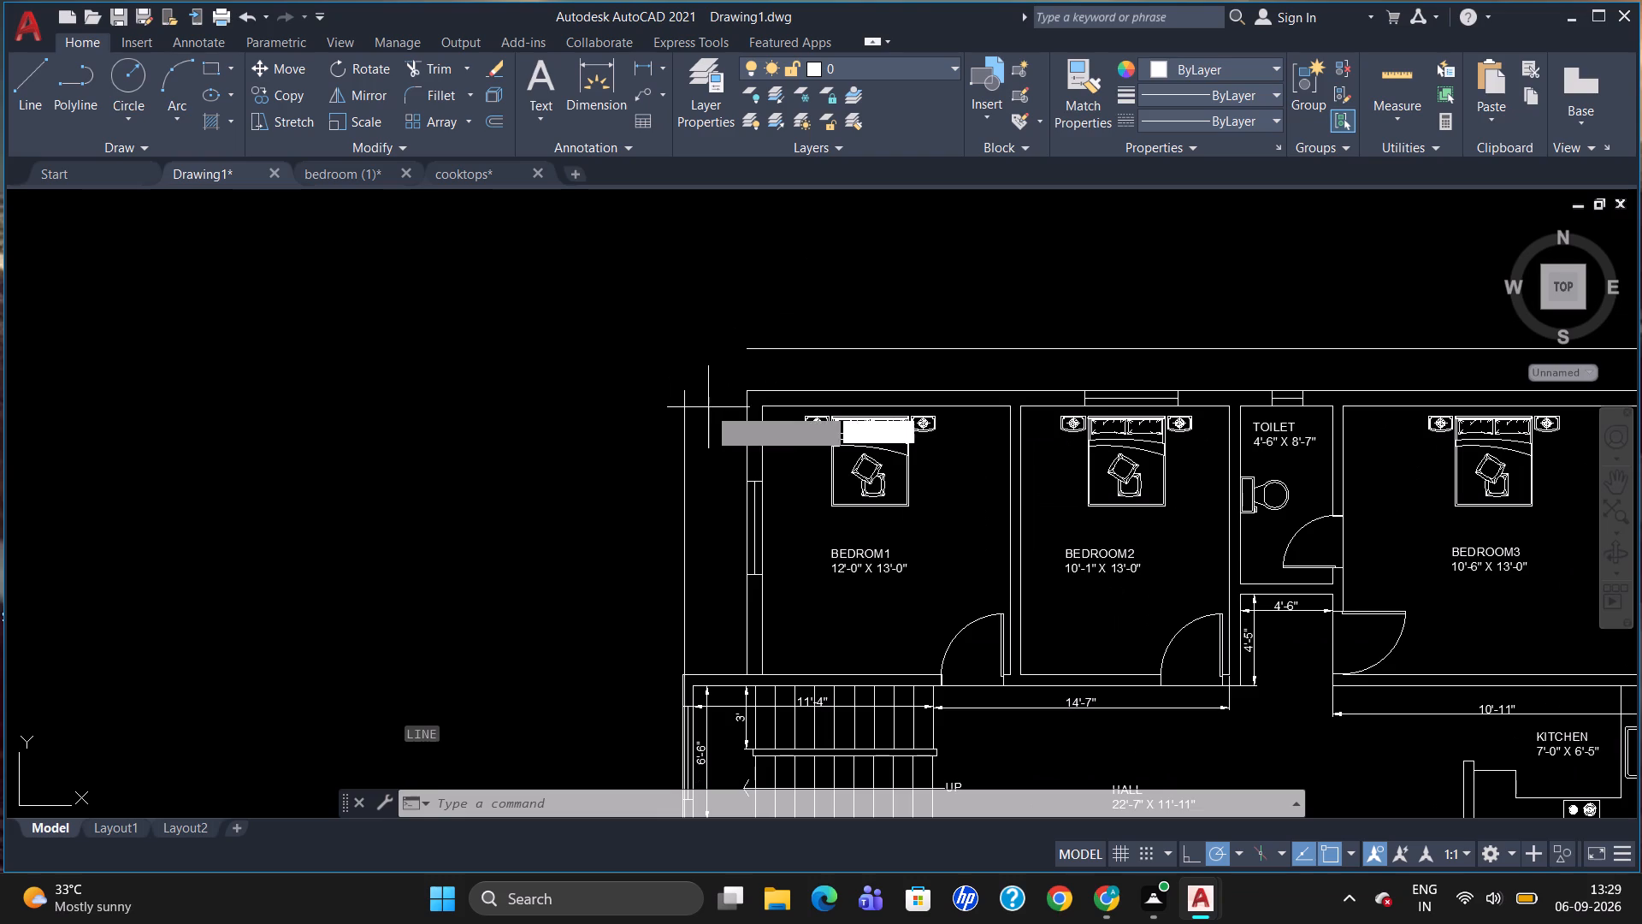
left_click(685, 387)
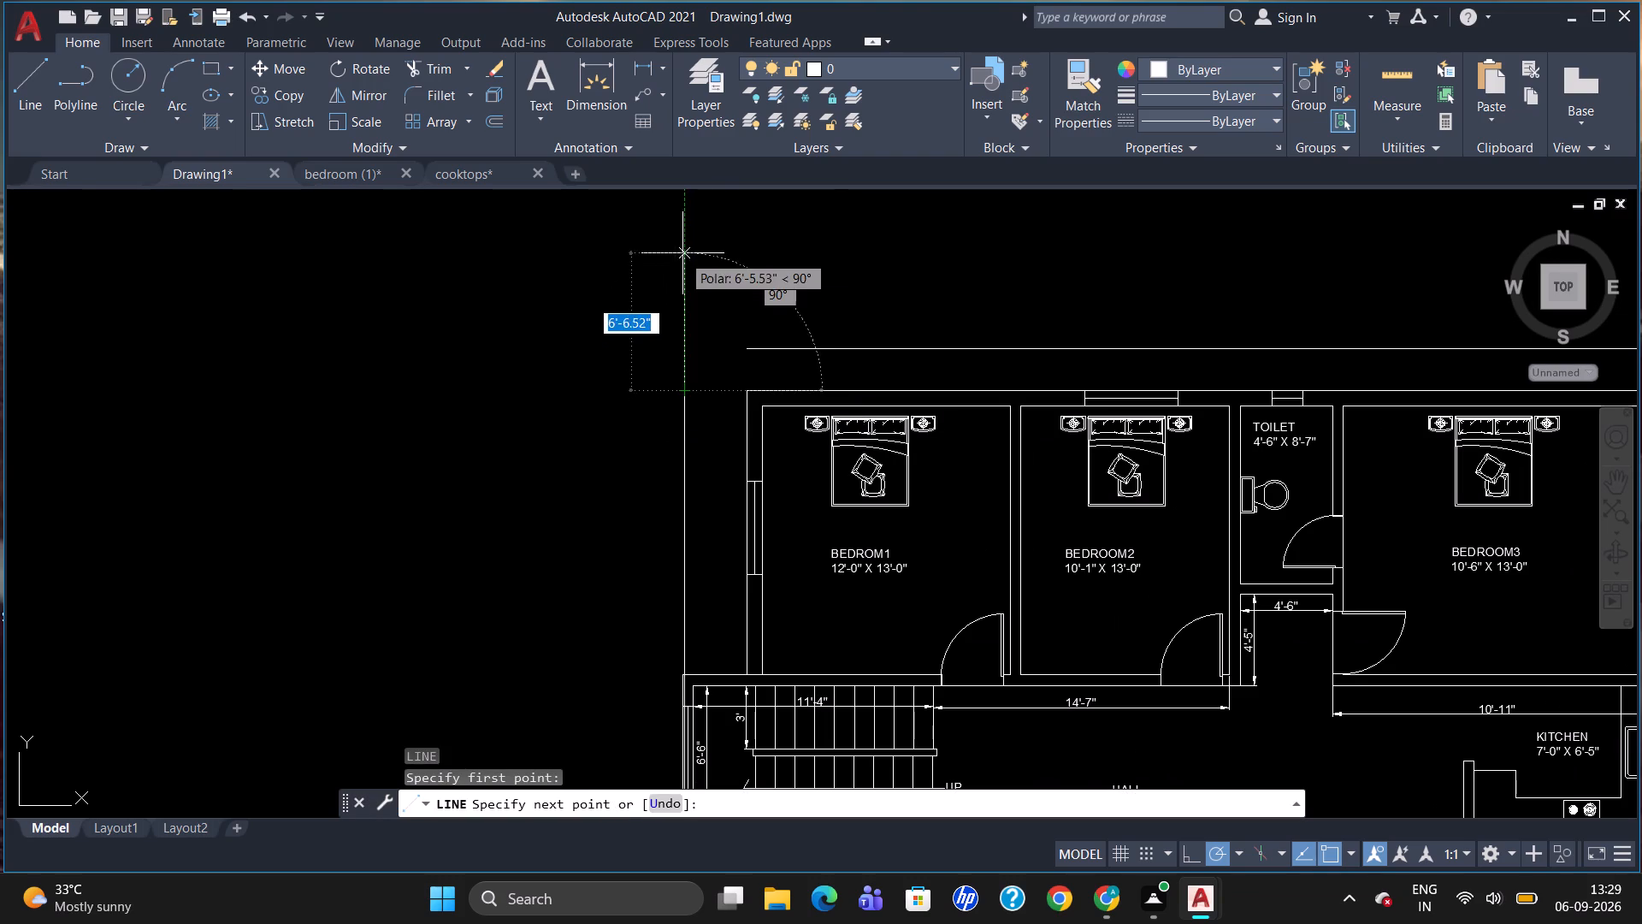
left_click(685, 252)
key("Escape")
Close the northwest boundary corner by extending the north line to the west line and trimming the west line's overrun.
type("EX")
key("Return")
left_click(684, 310)
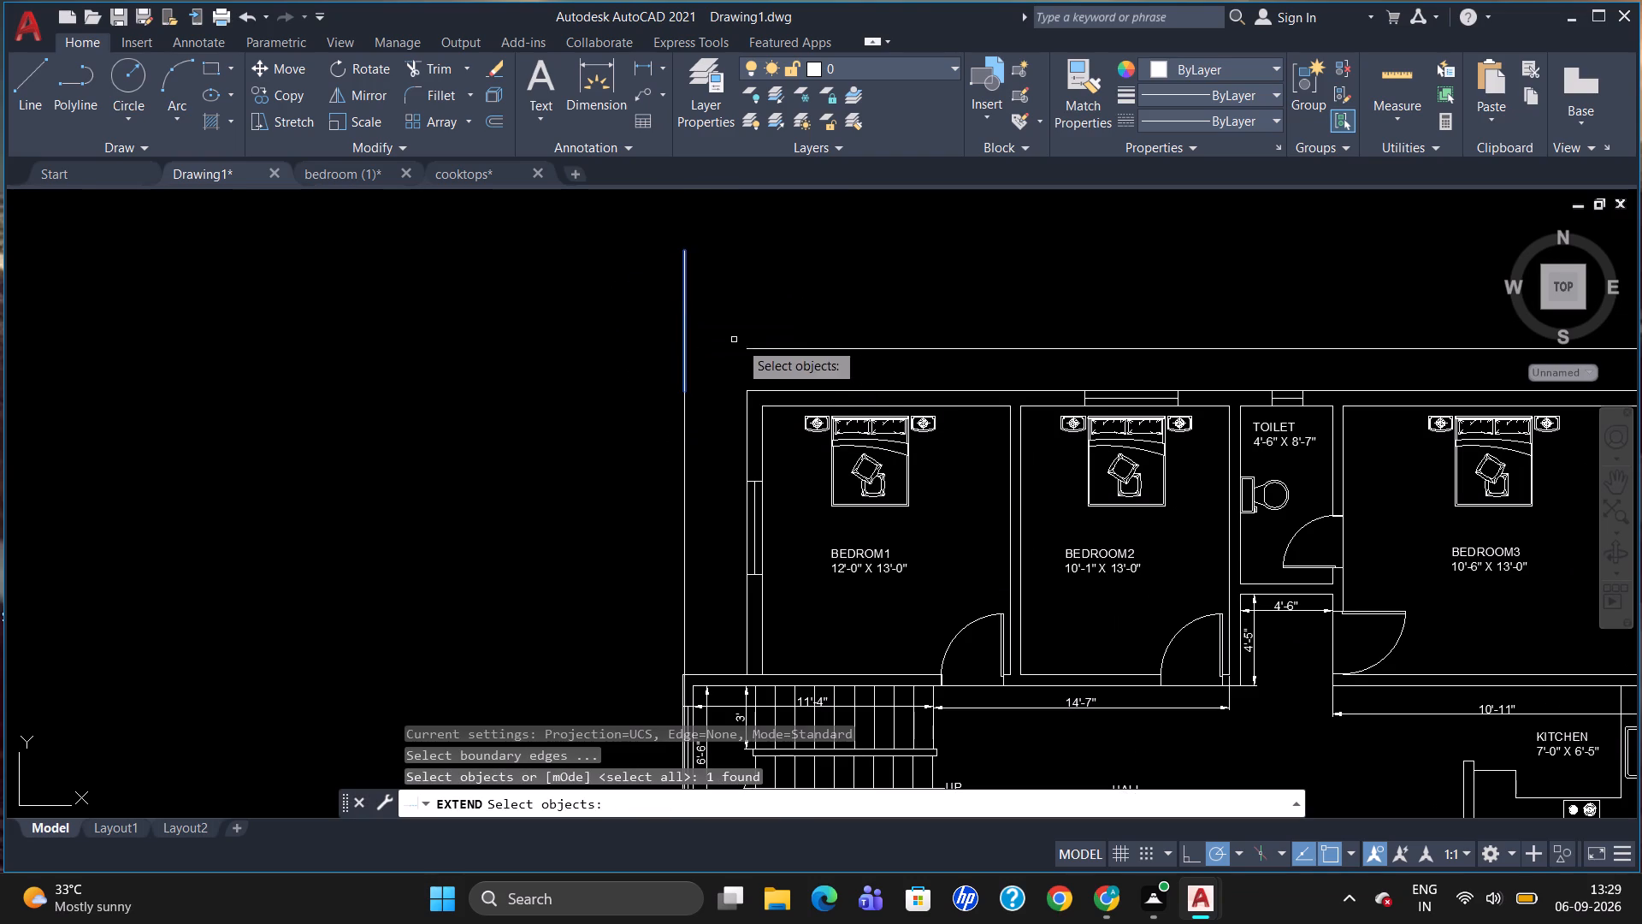
key("Return")
left_click(756, 349)
key("Escape")
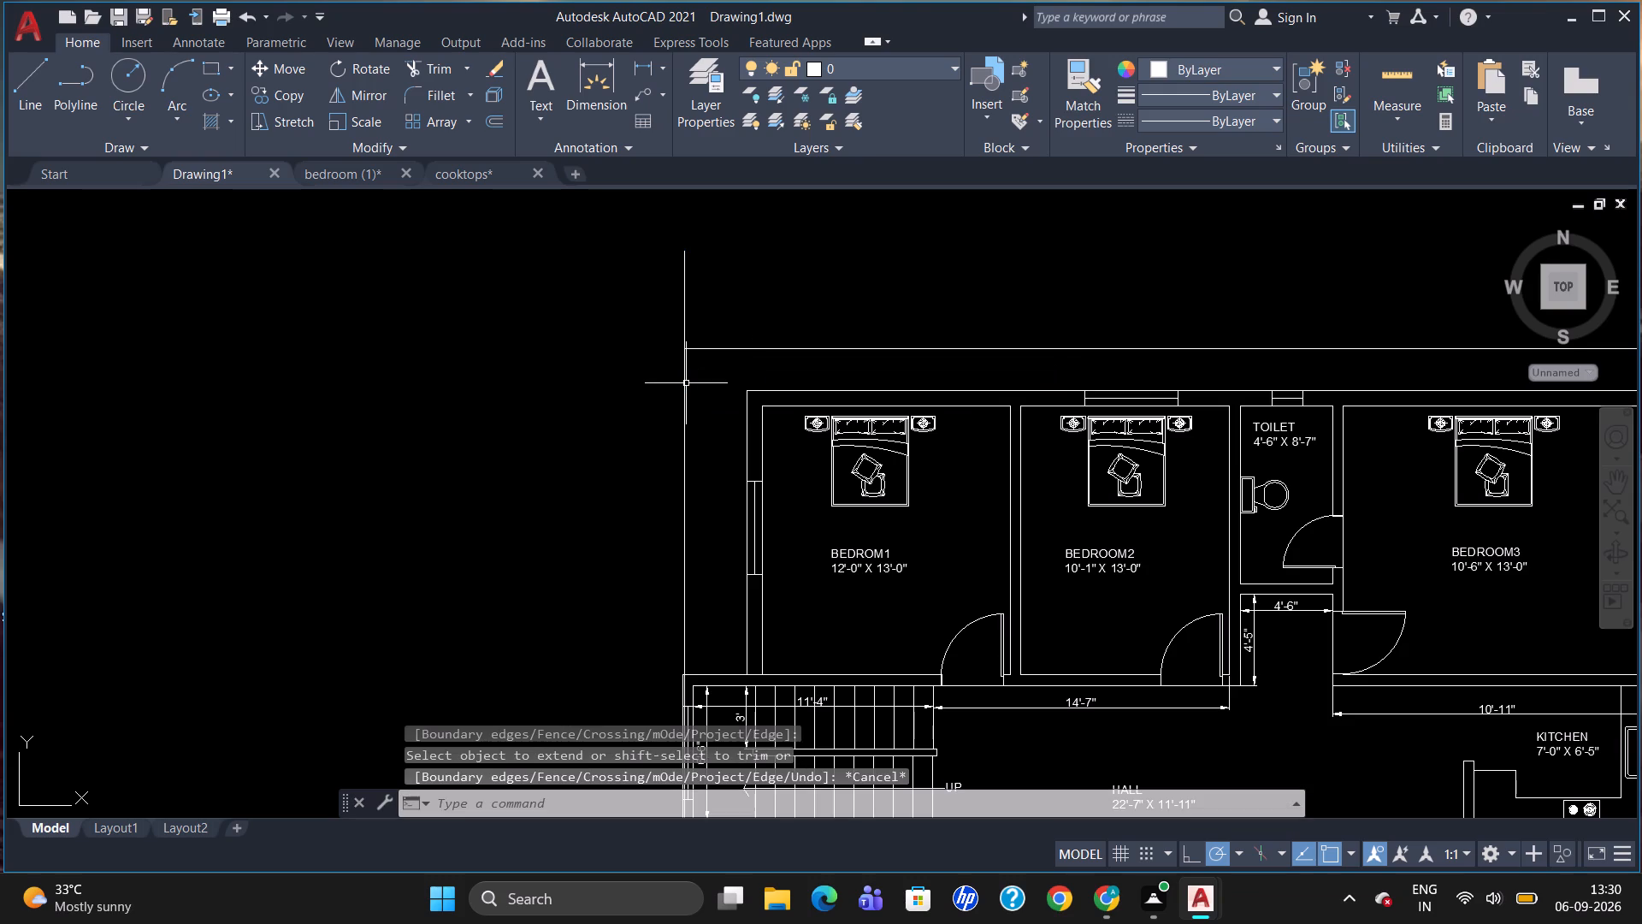
type("TR")
key("Return")
key("Return")
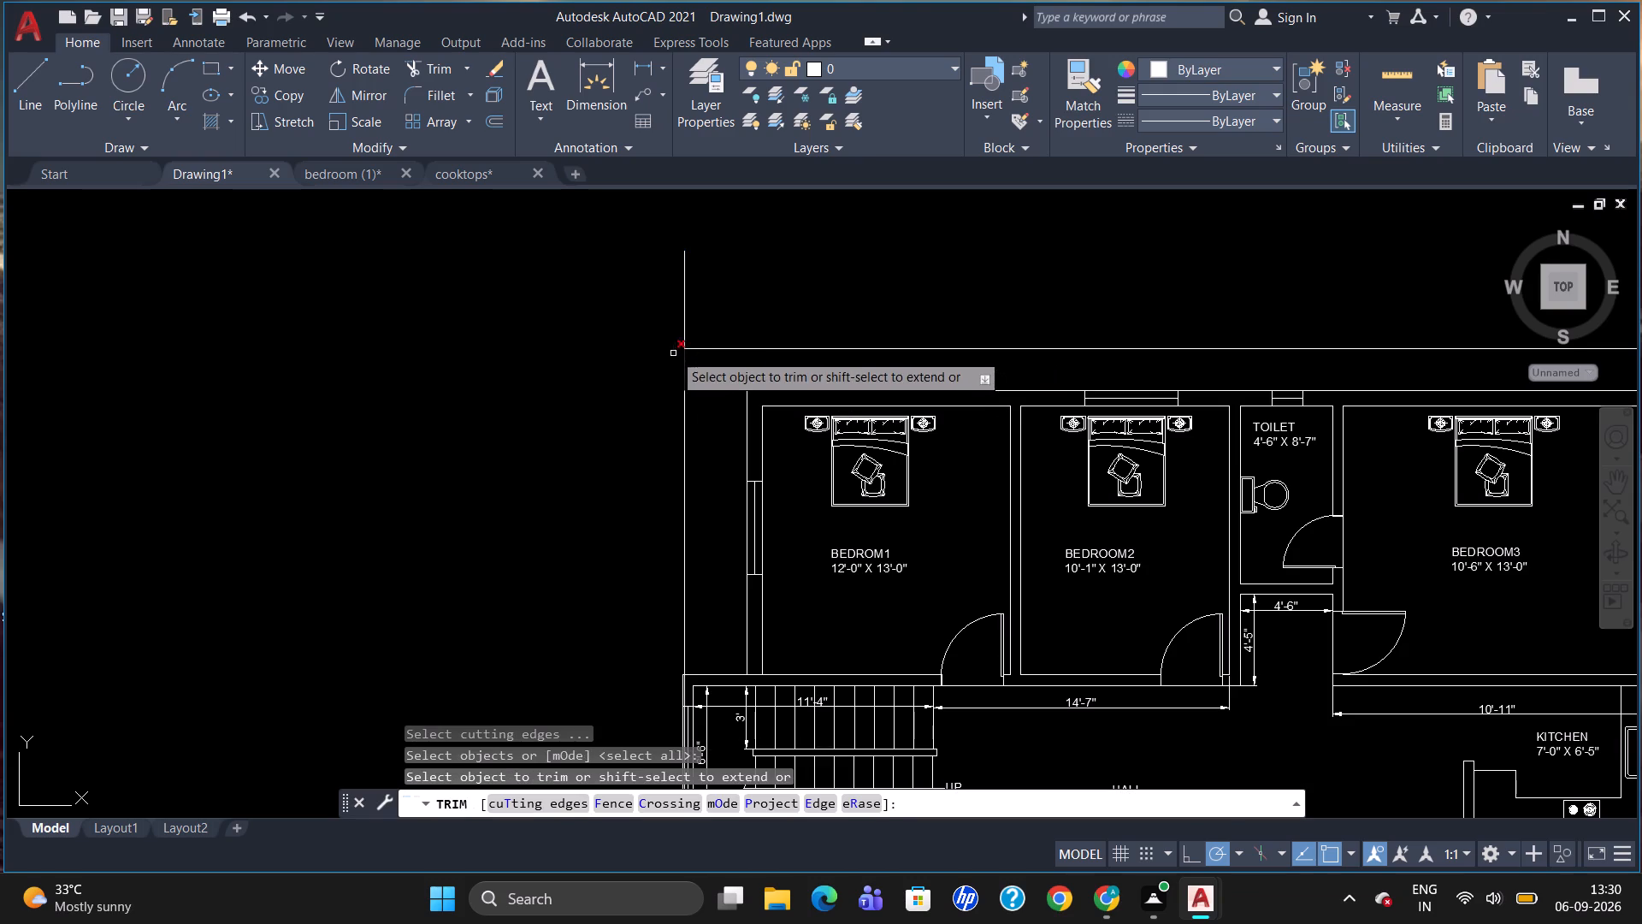
left_click(685, 322)
key("Escape")
Trim the south boundary line's short overrun beyond the west boundary line at the southwest corner.
scroll(759, 270, "down", 2)
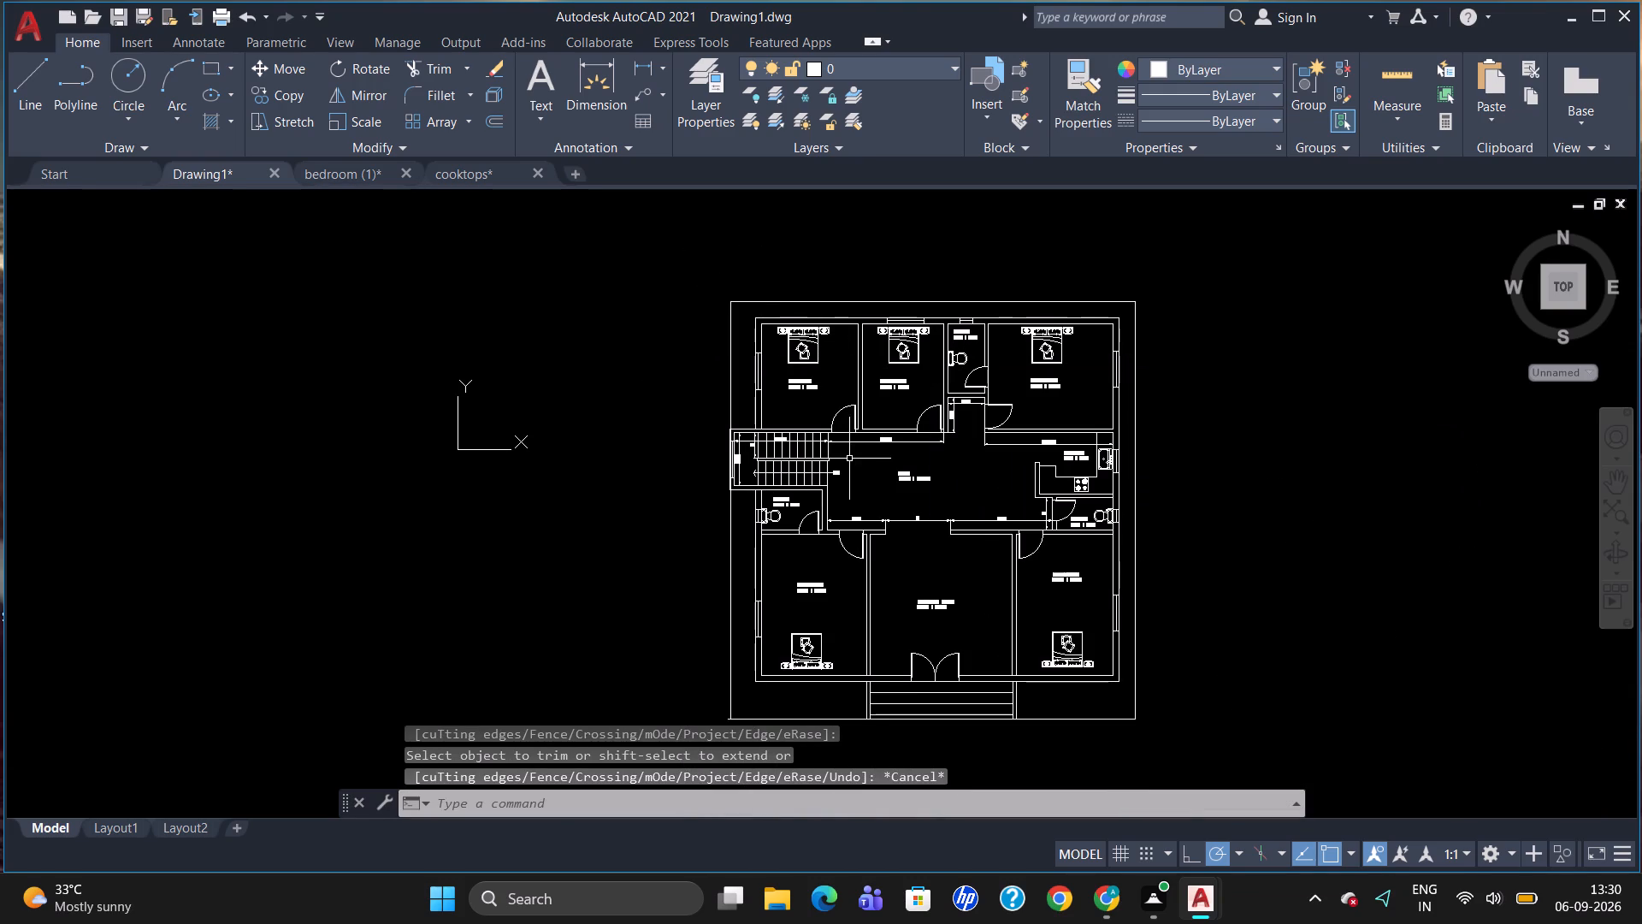
scroll(1054, 513, "down", 1)
scroll(878, 661, "up", 2)
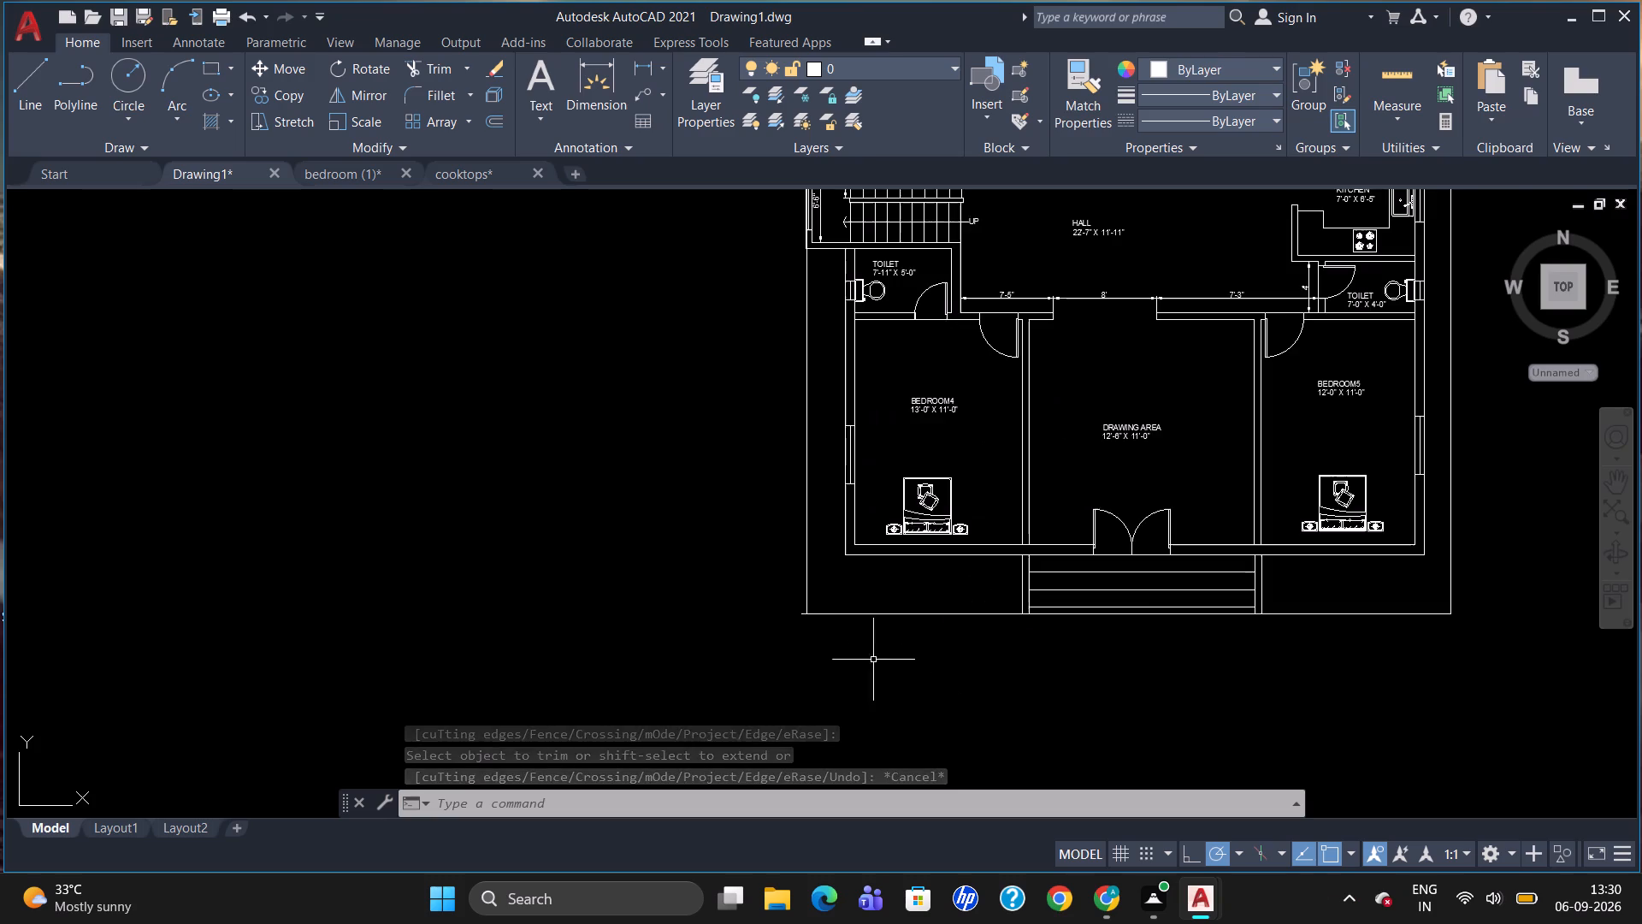
scroll(806, 619, "up", 1)
type("TR")
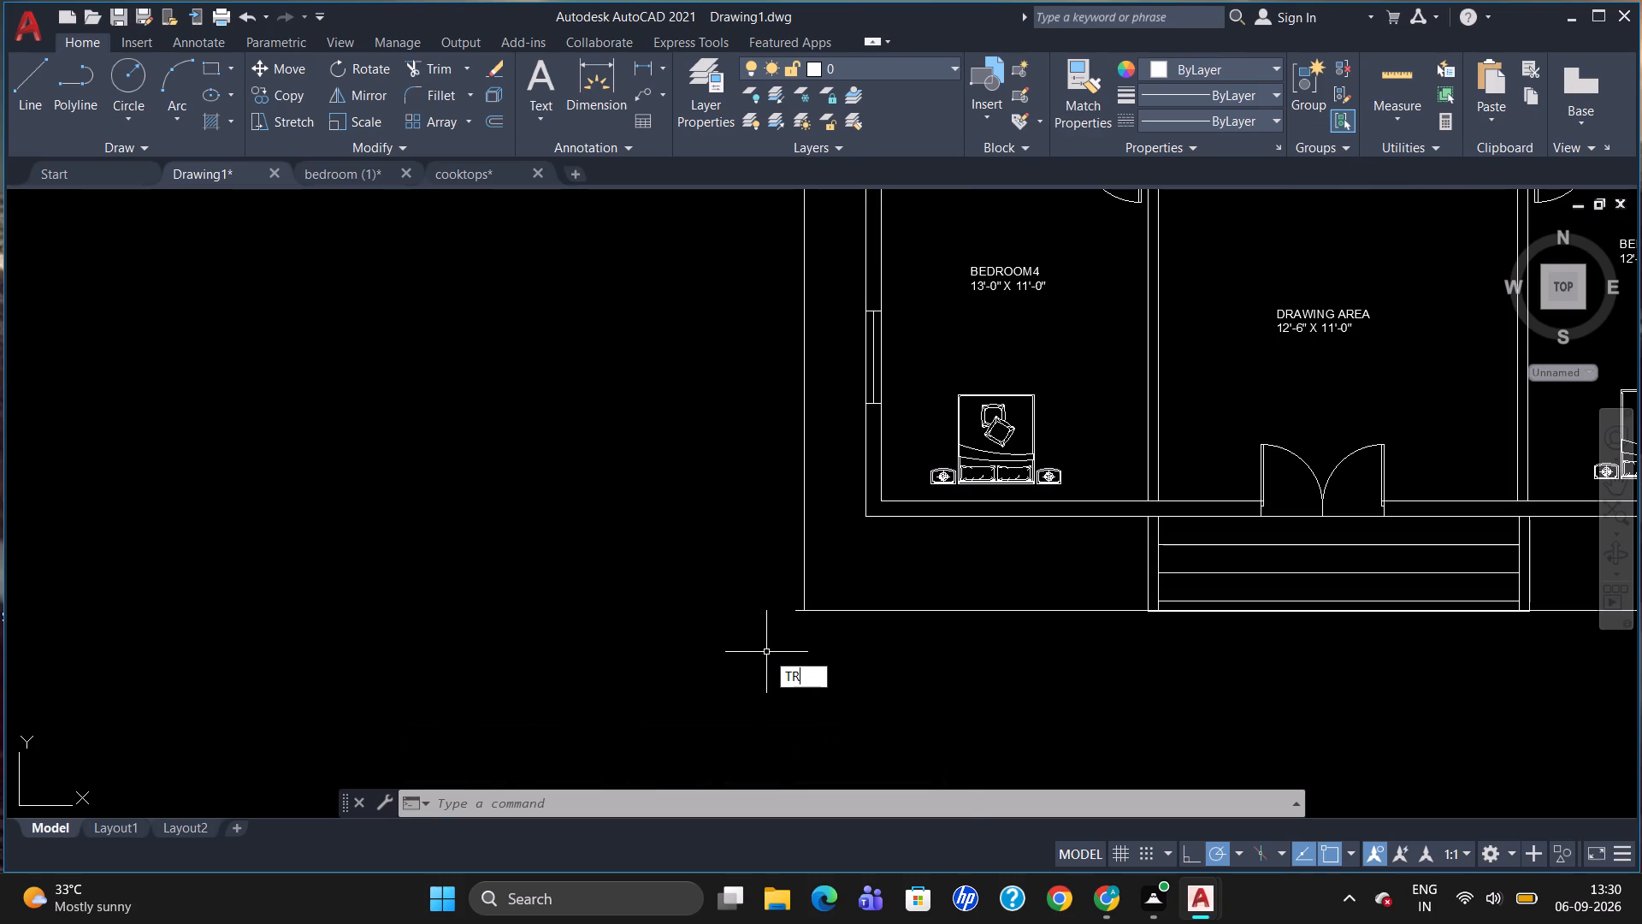
key("Return")
key("Return")
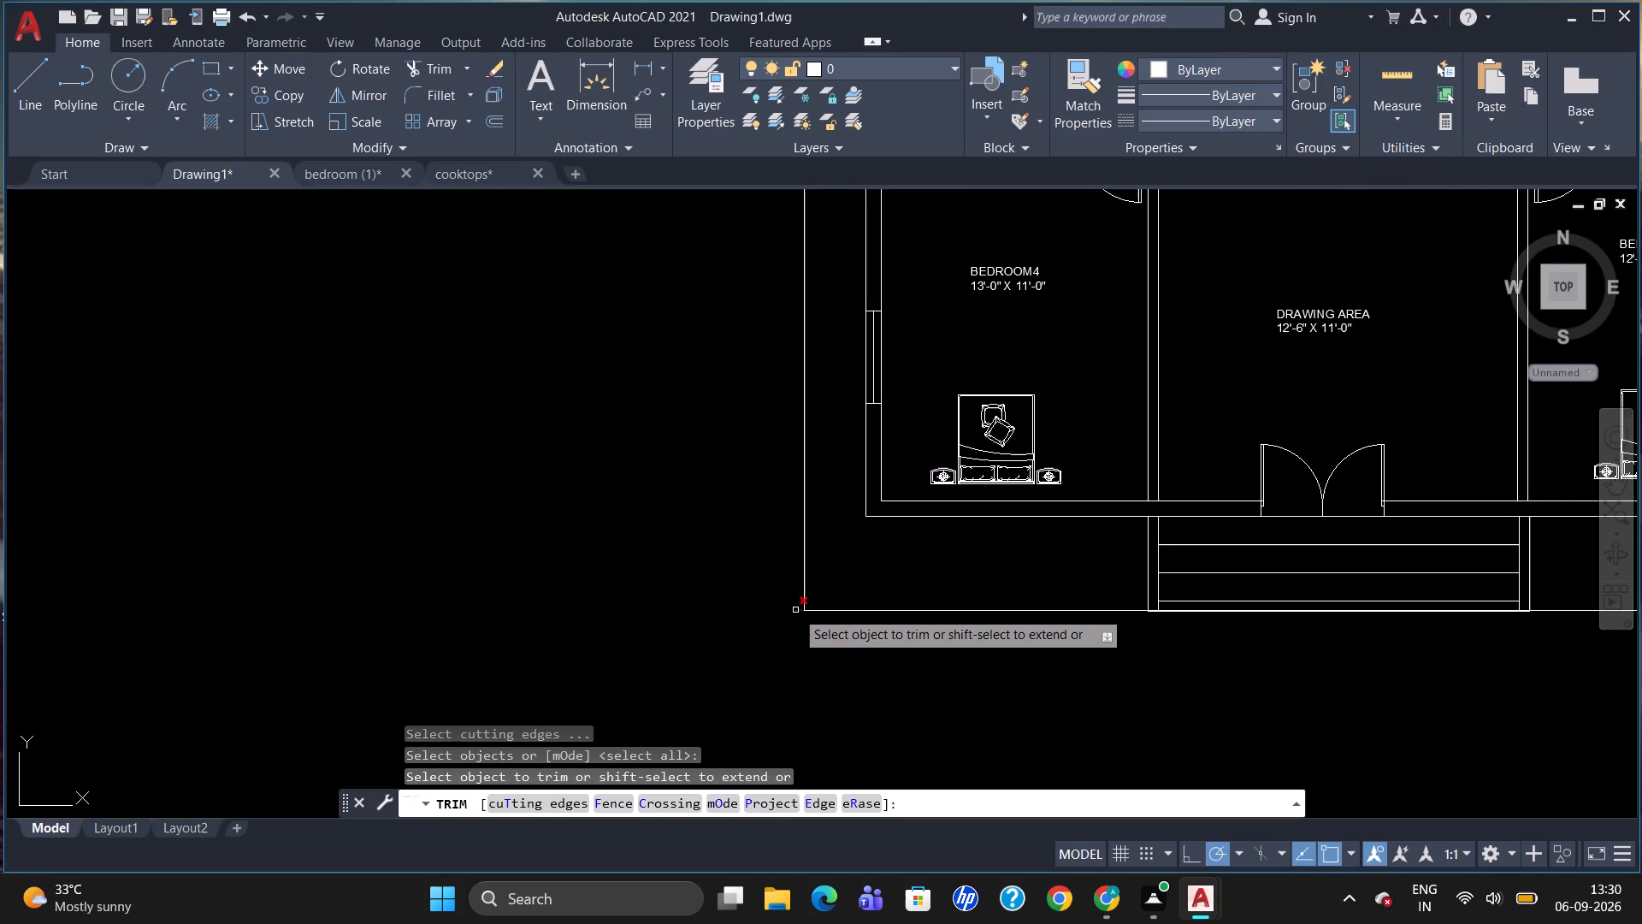
left_click(795, 610)
key("Escape")
Delete the lowest tread line of the entrance steps, just above the south boundary line.
scroll(747, 618, "down", 1)
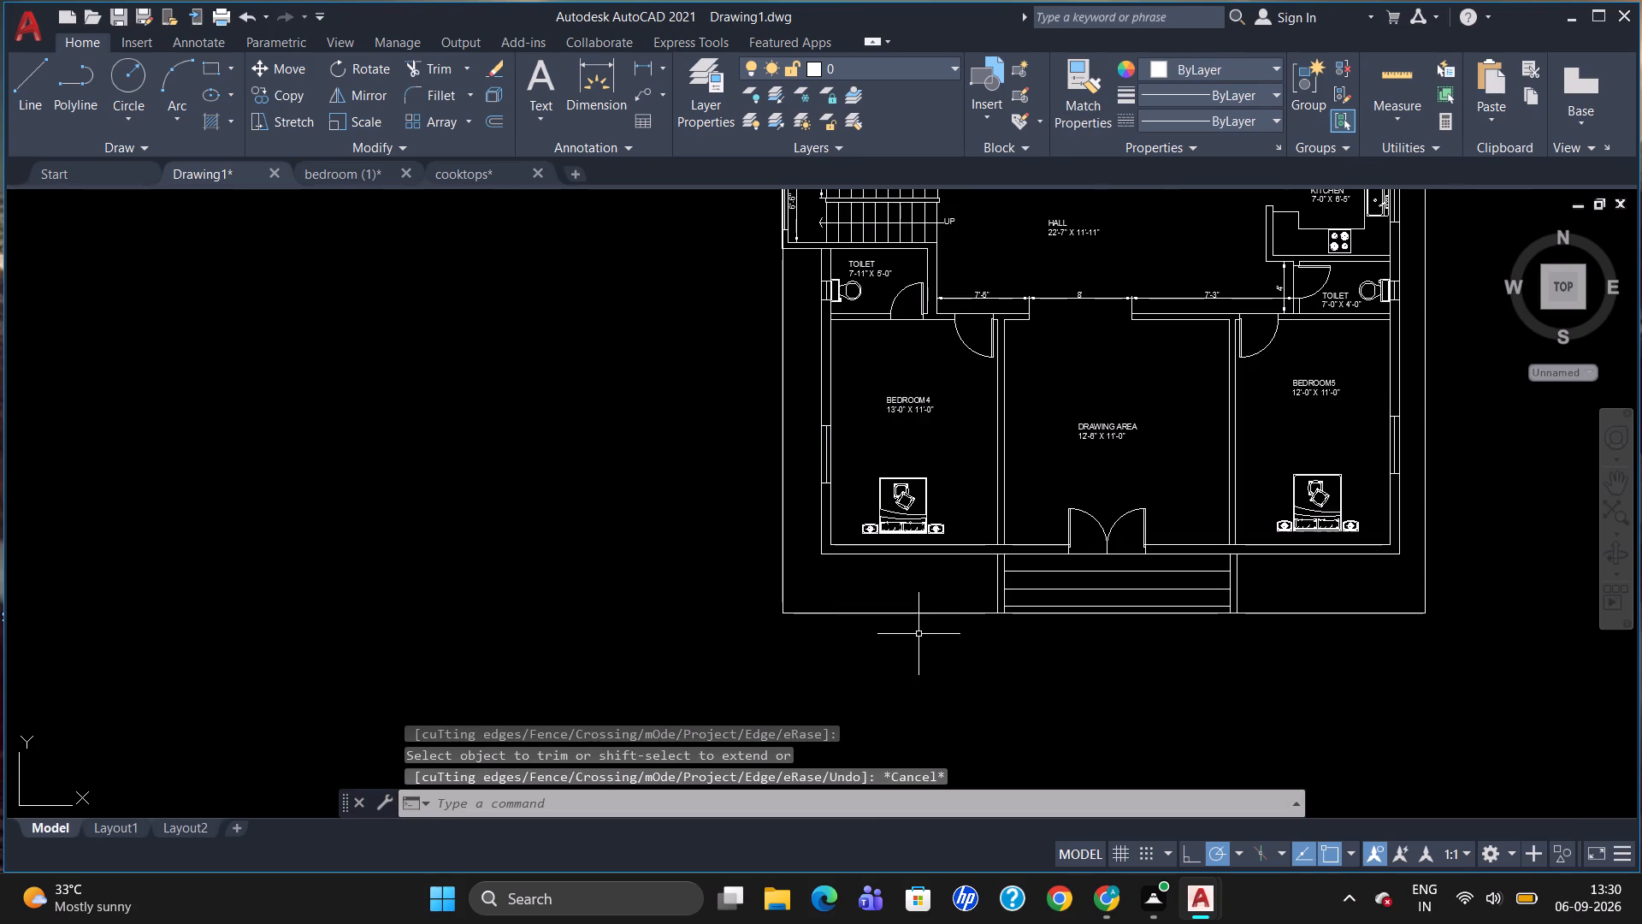
scroll(1139, 616, "up", 1)
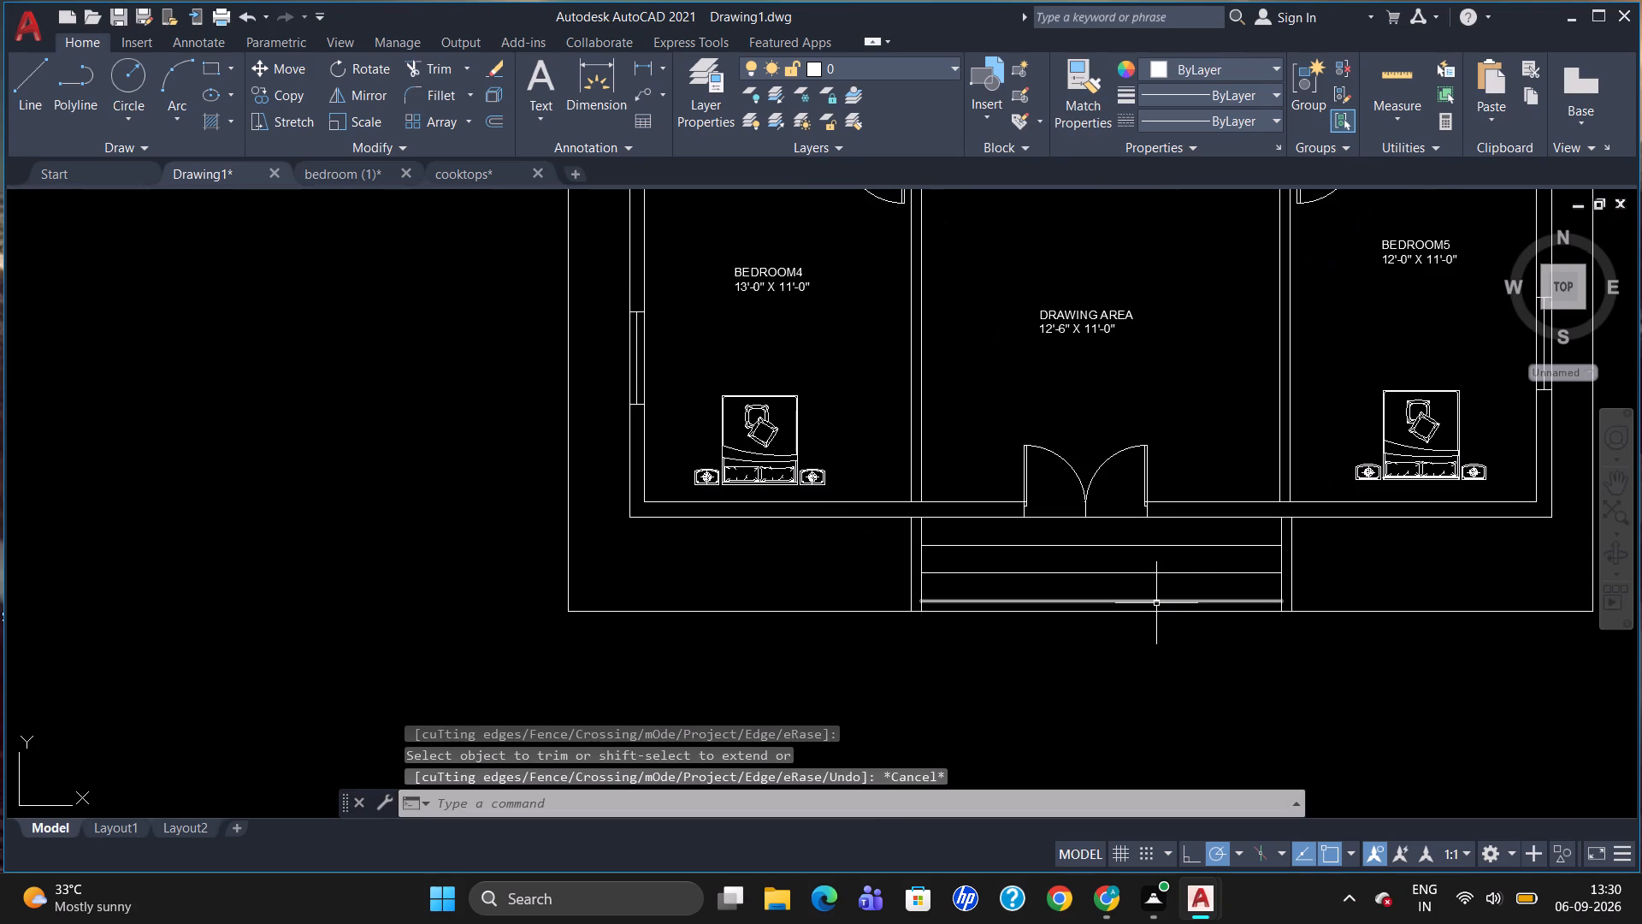
left_click(1156, 603)
key("Delete")
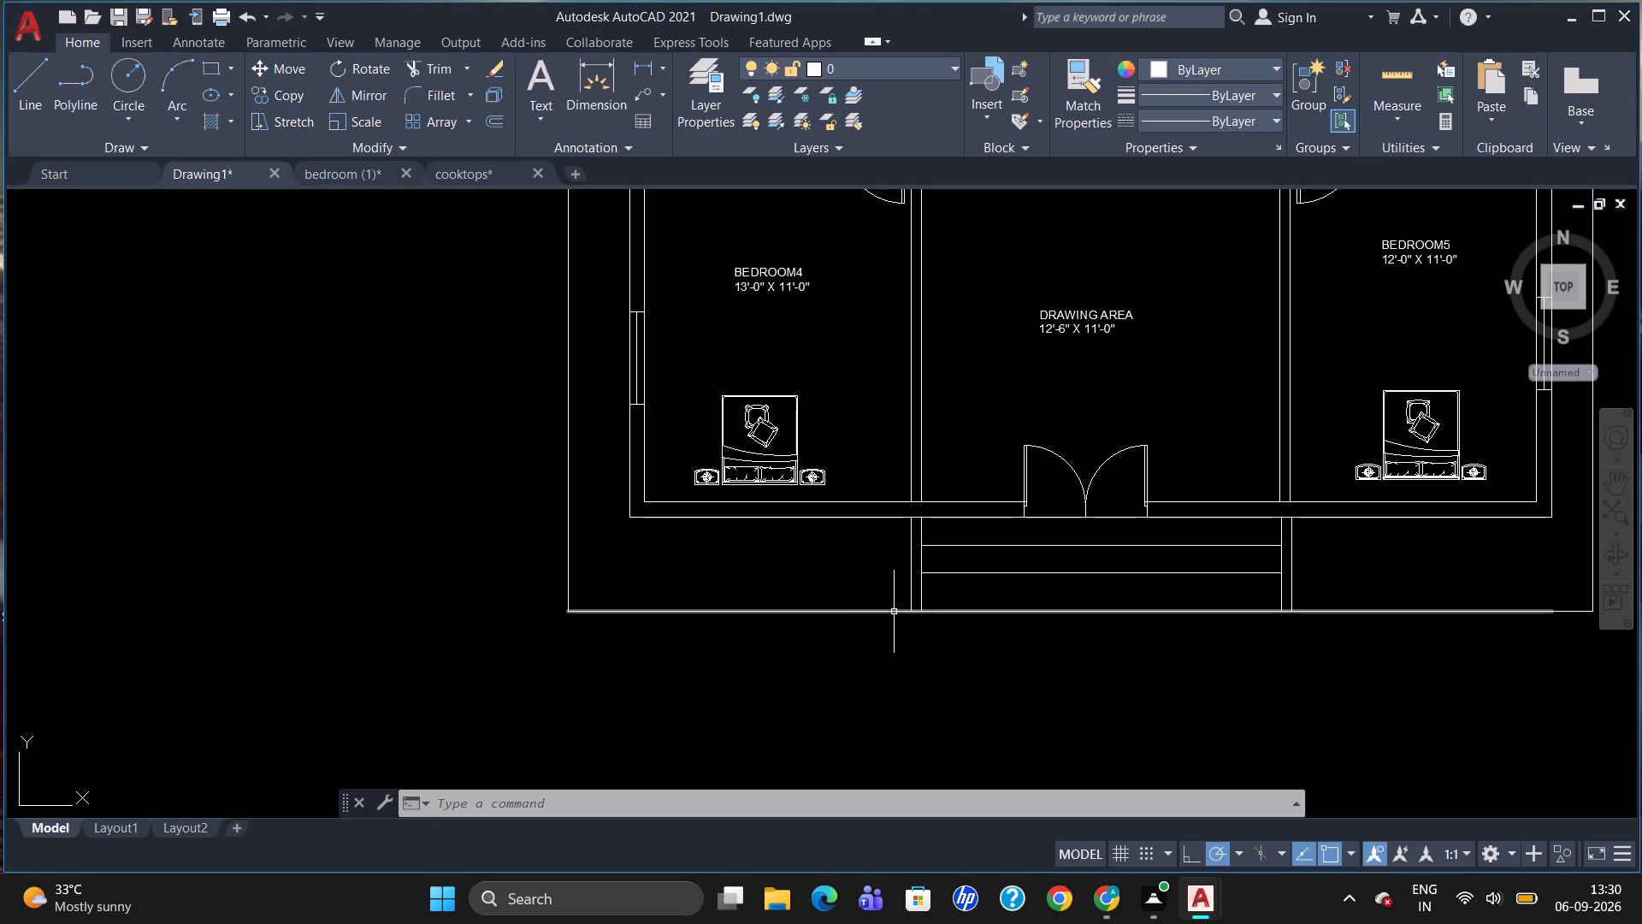
Draw a horizontal front edge line across the entrance steps, between the outer lines of both side walls, above the south boundary.
key("l")
key("Return")
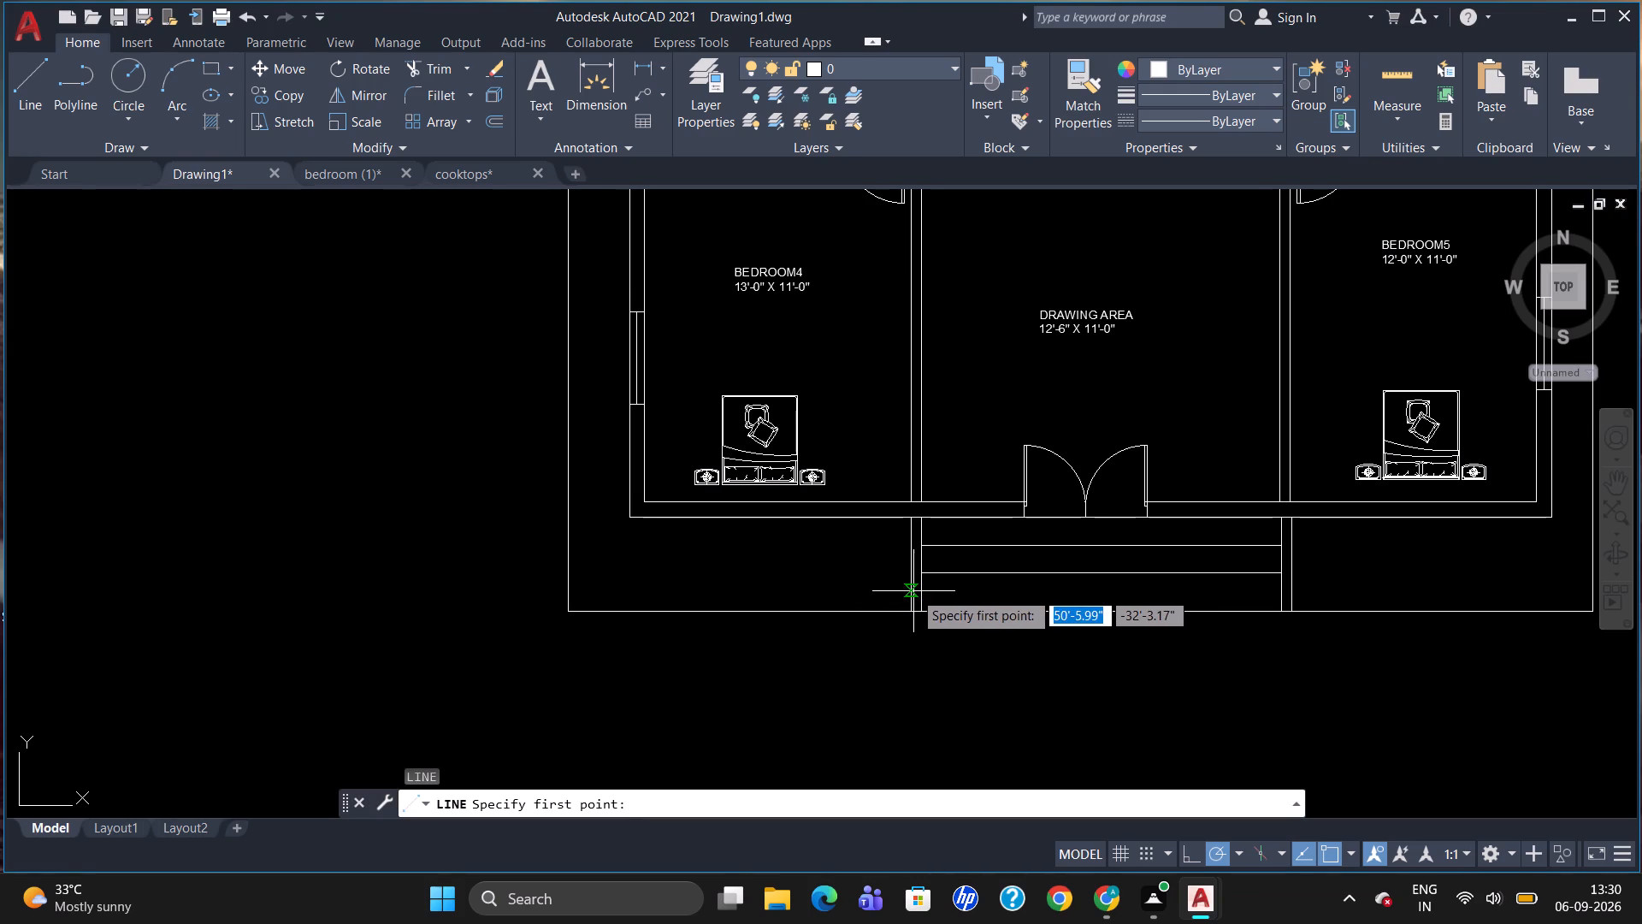
left_click(913, 591)
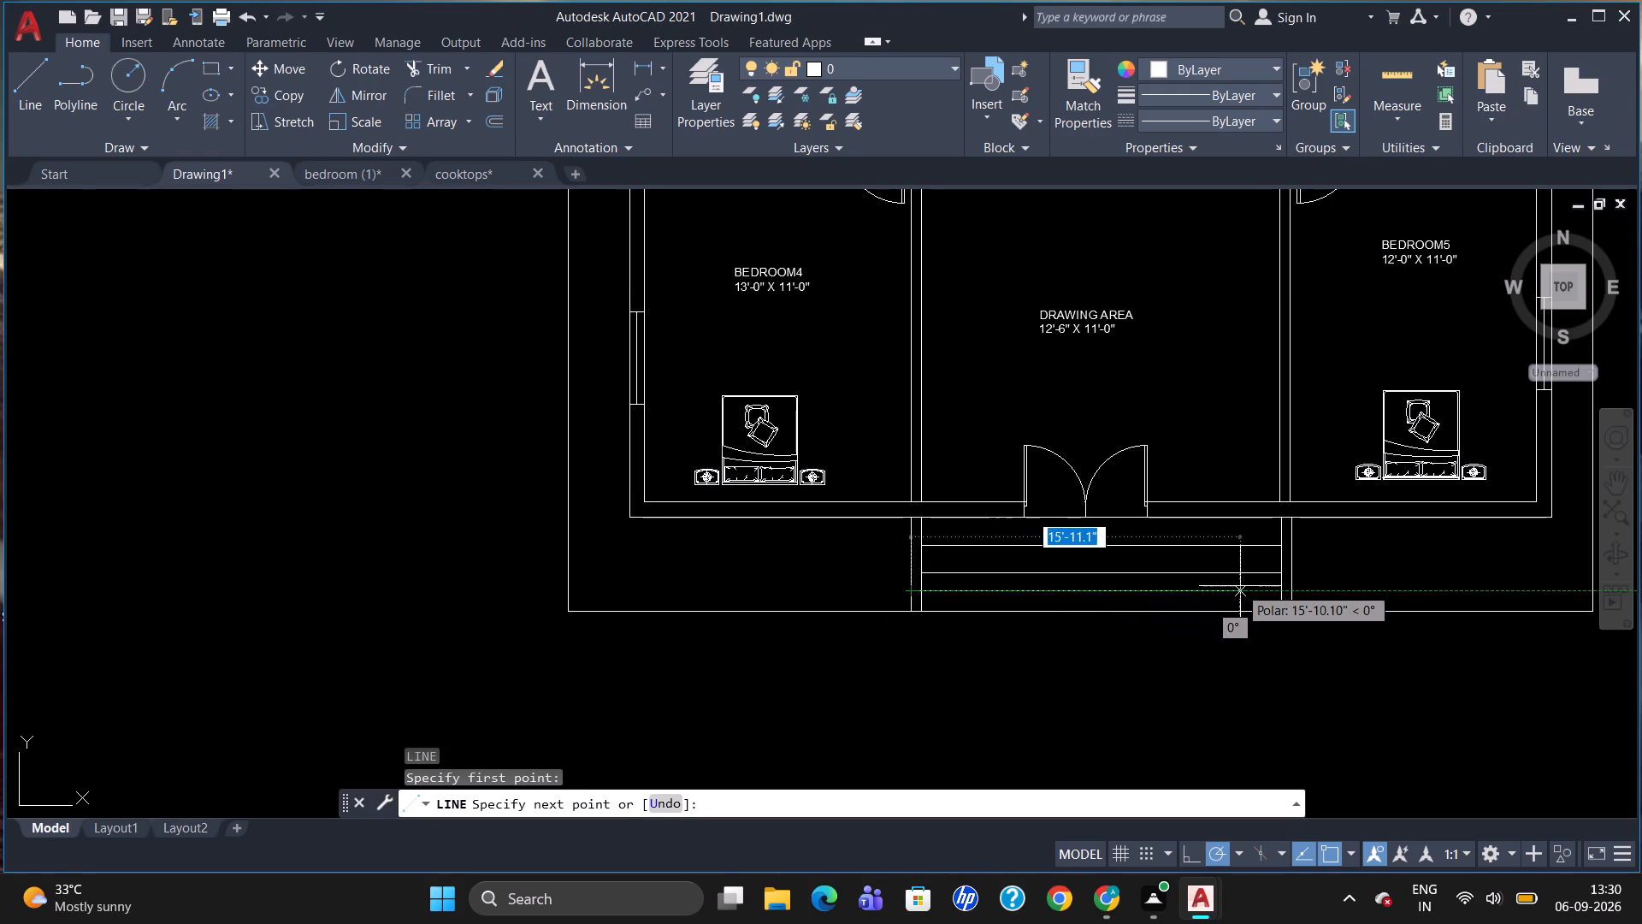
left_click(1295, 585)
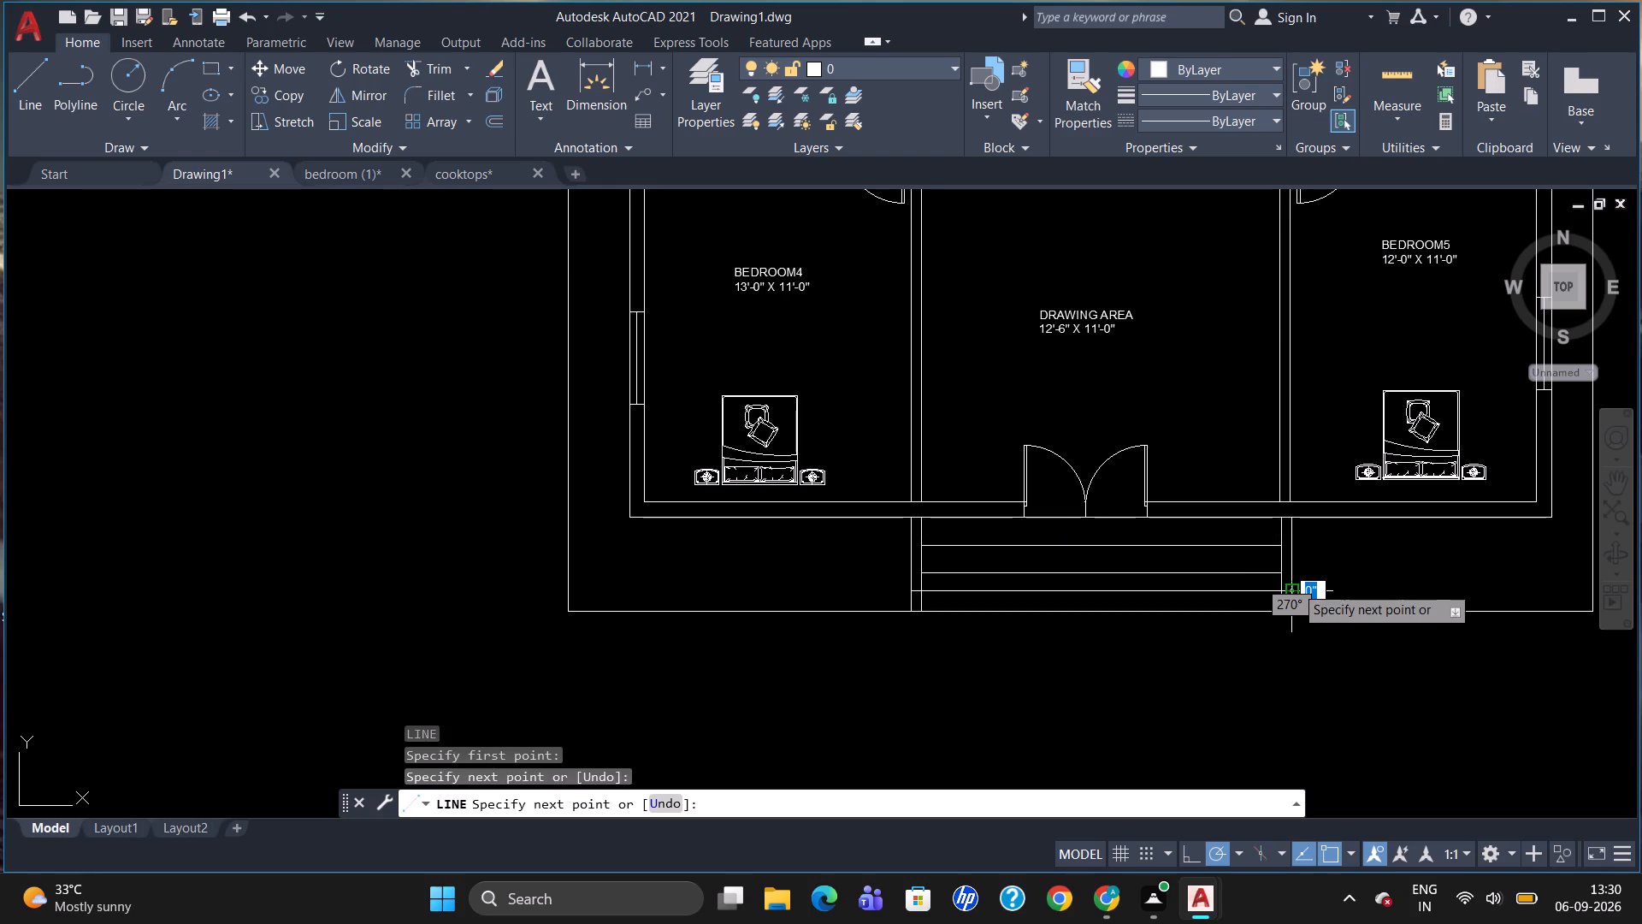
key("Escape")
Trim both entrance step side walls below the new front edge line so the steps stop short of the south boundary.
key("t")
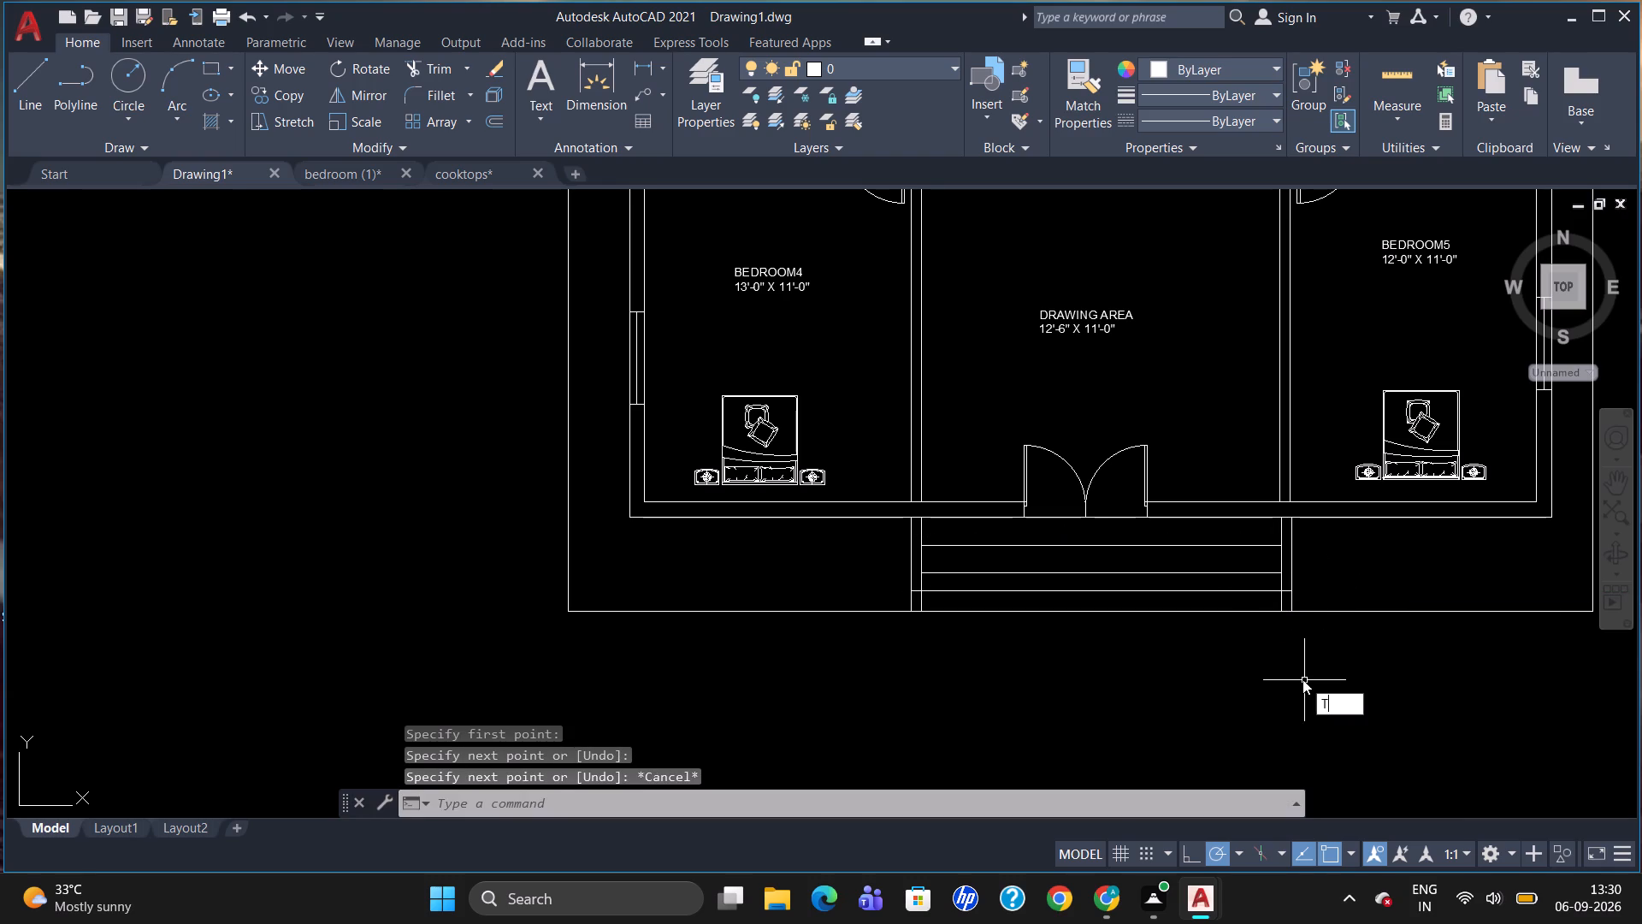
key("r")
key("Return")
key("Return")
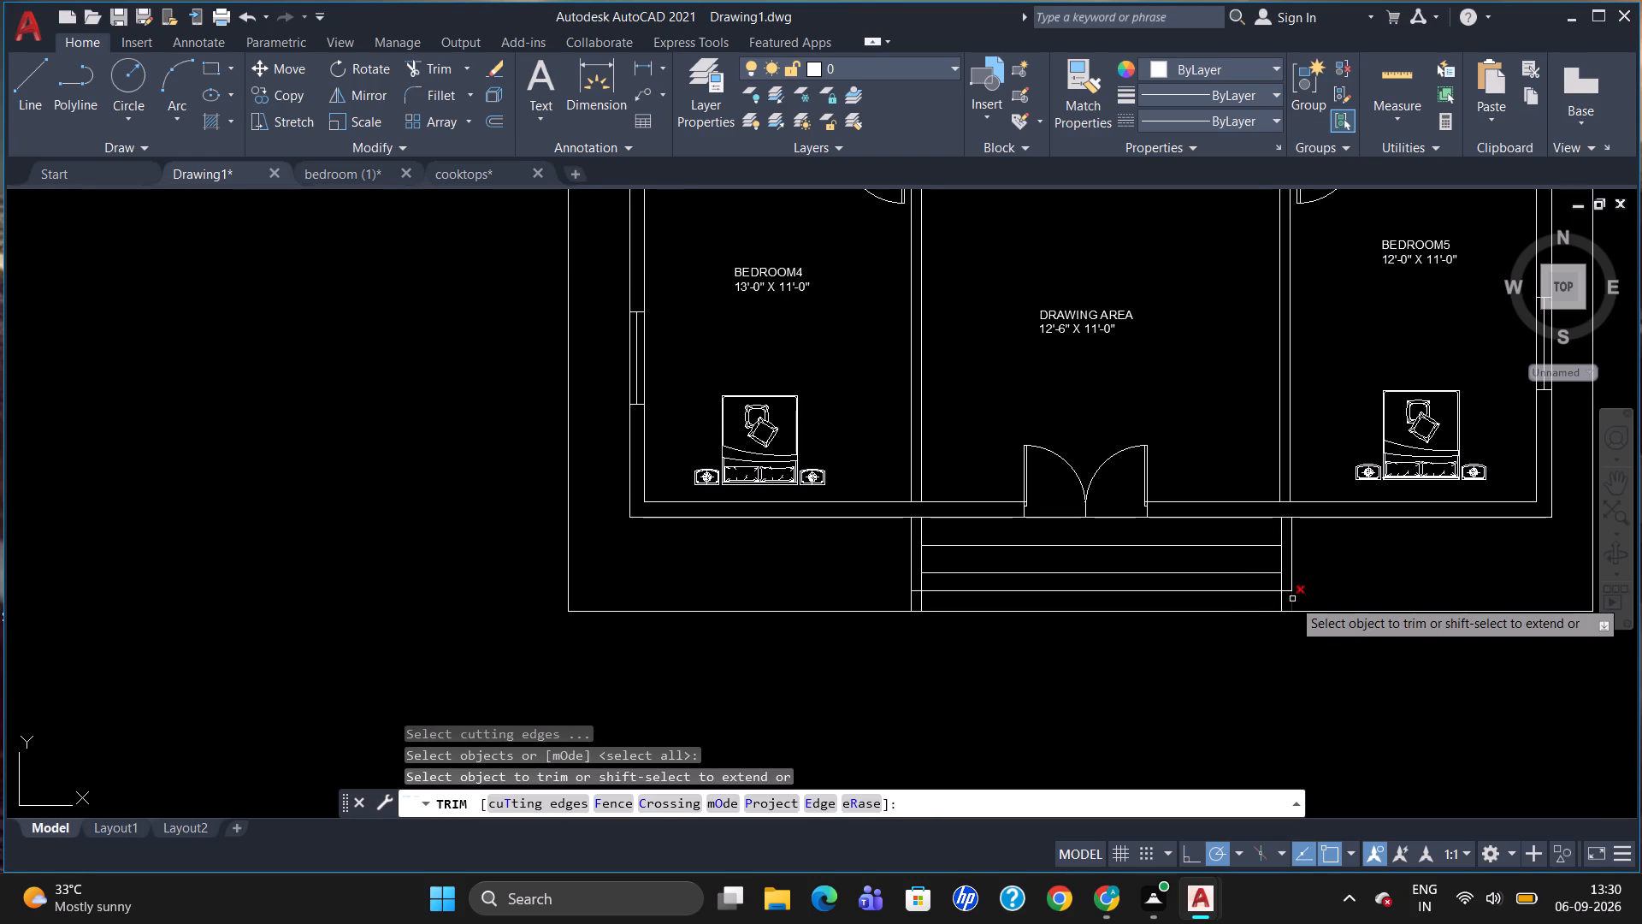
left_click(1292, 599)
left_click(1283, 602)
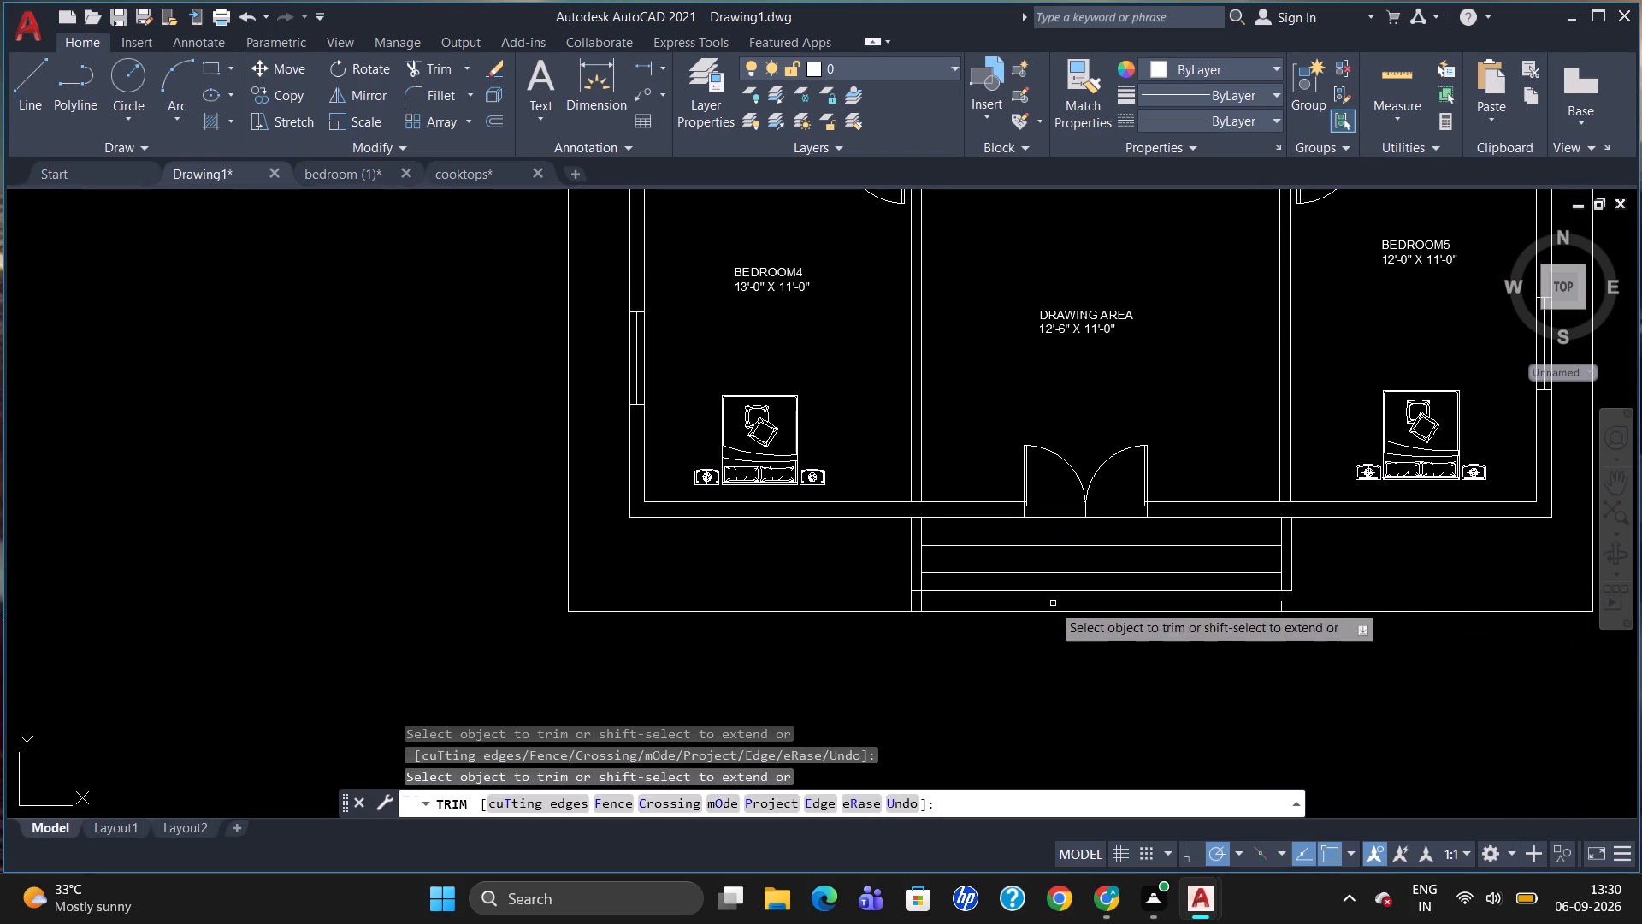
left_click(1282, 607)
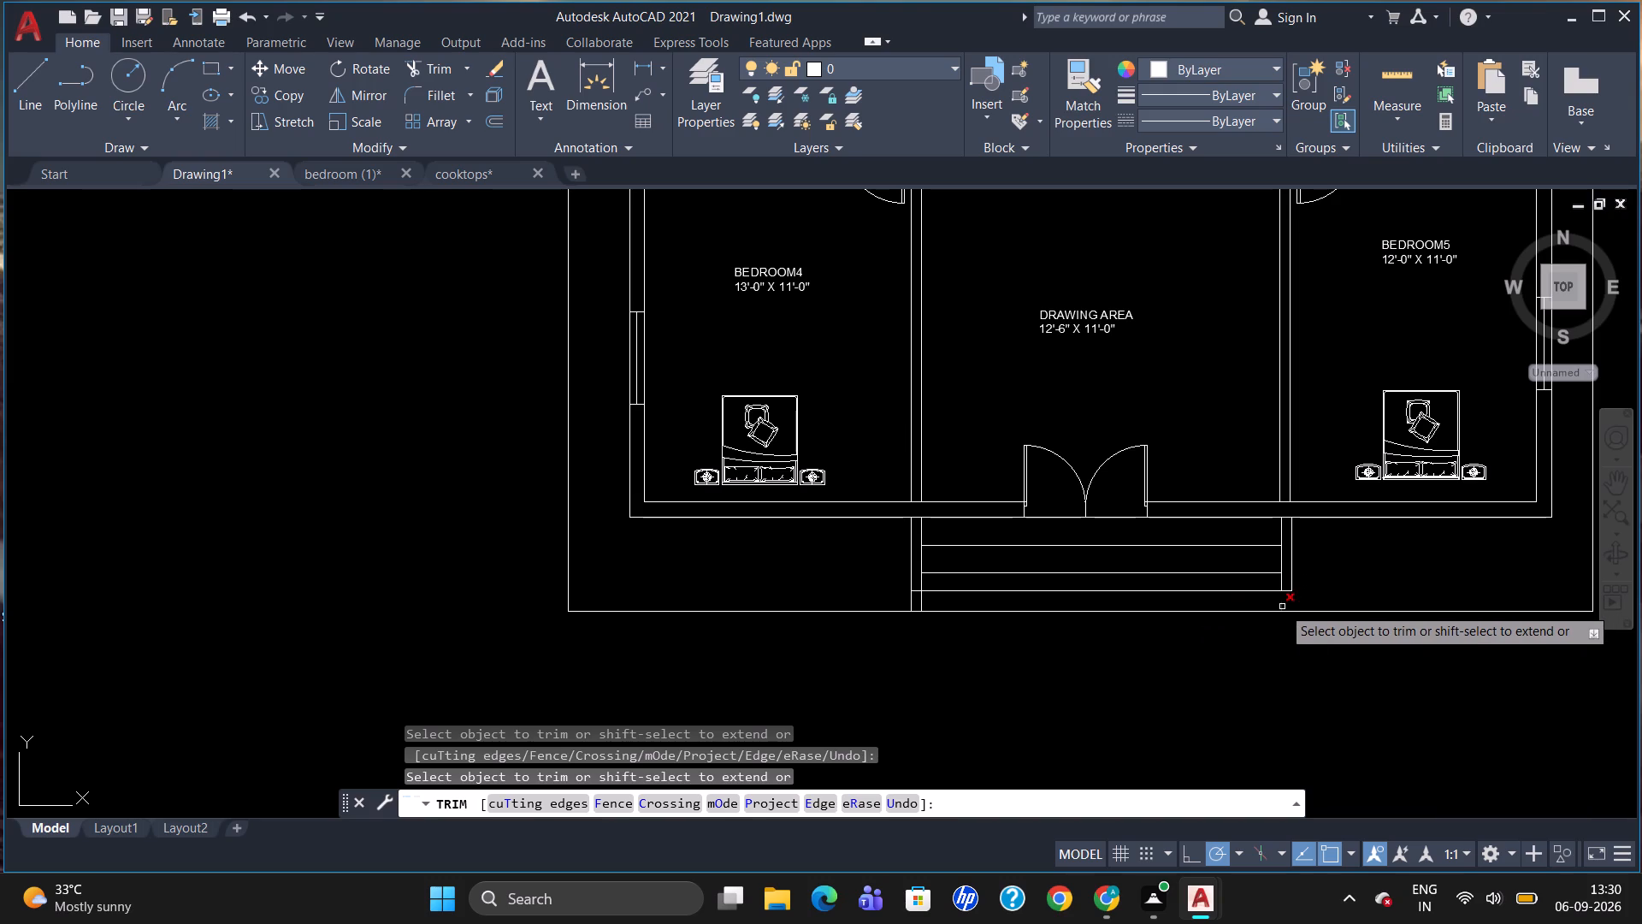
left_click(920, 601)
left_click(907, 603)
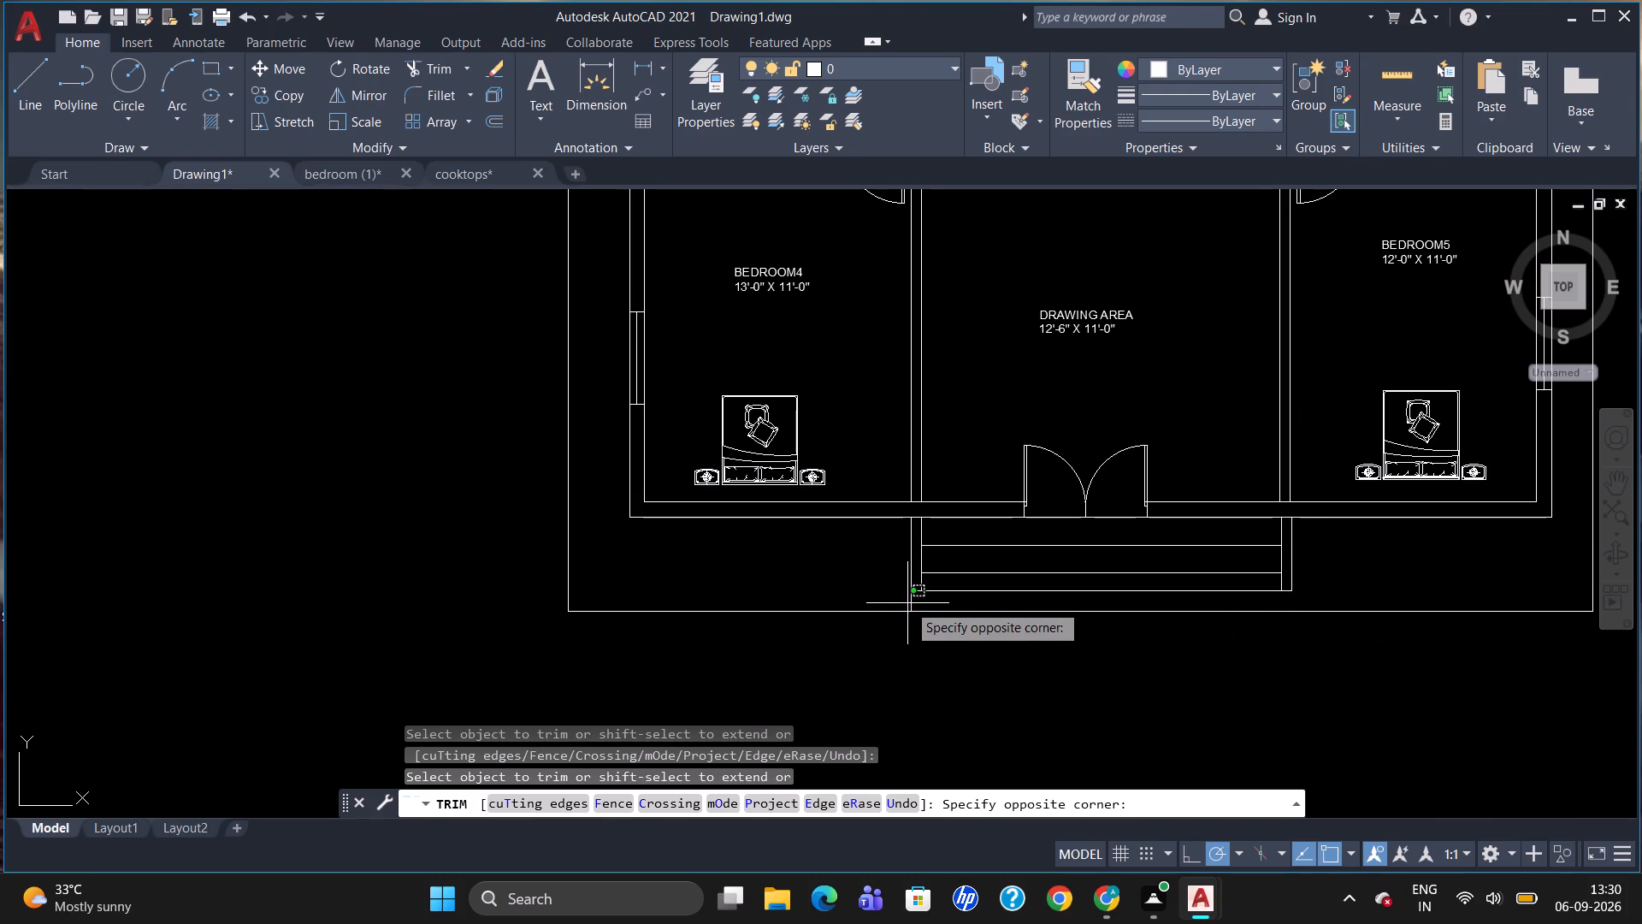
left_click(916, 605)
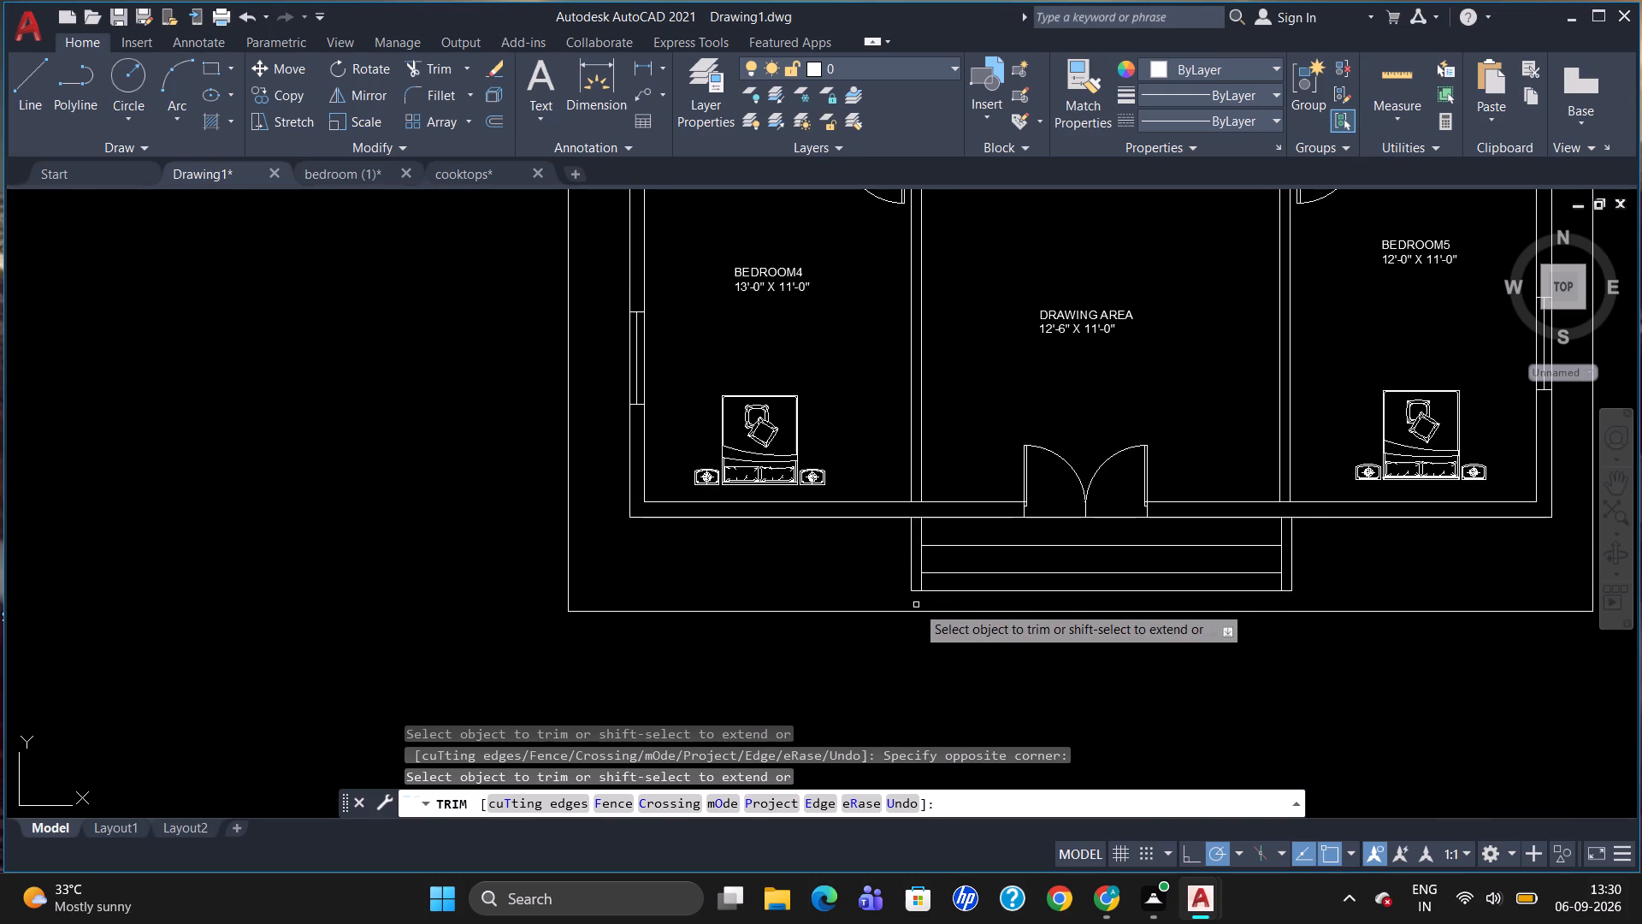
key("Escape")
Add a vertical linear dimension for the south setback between the Bedroom5 outer wall and the south boundary line, beside the entrance steps.
scroll(939, 637, "down", 1)
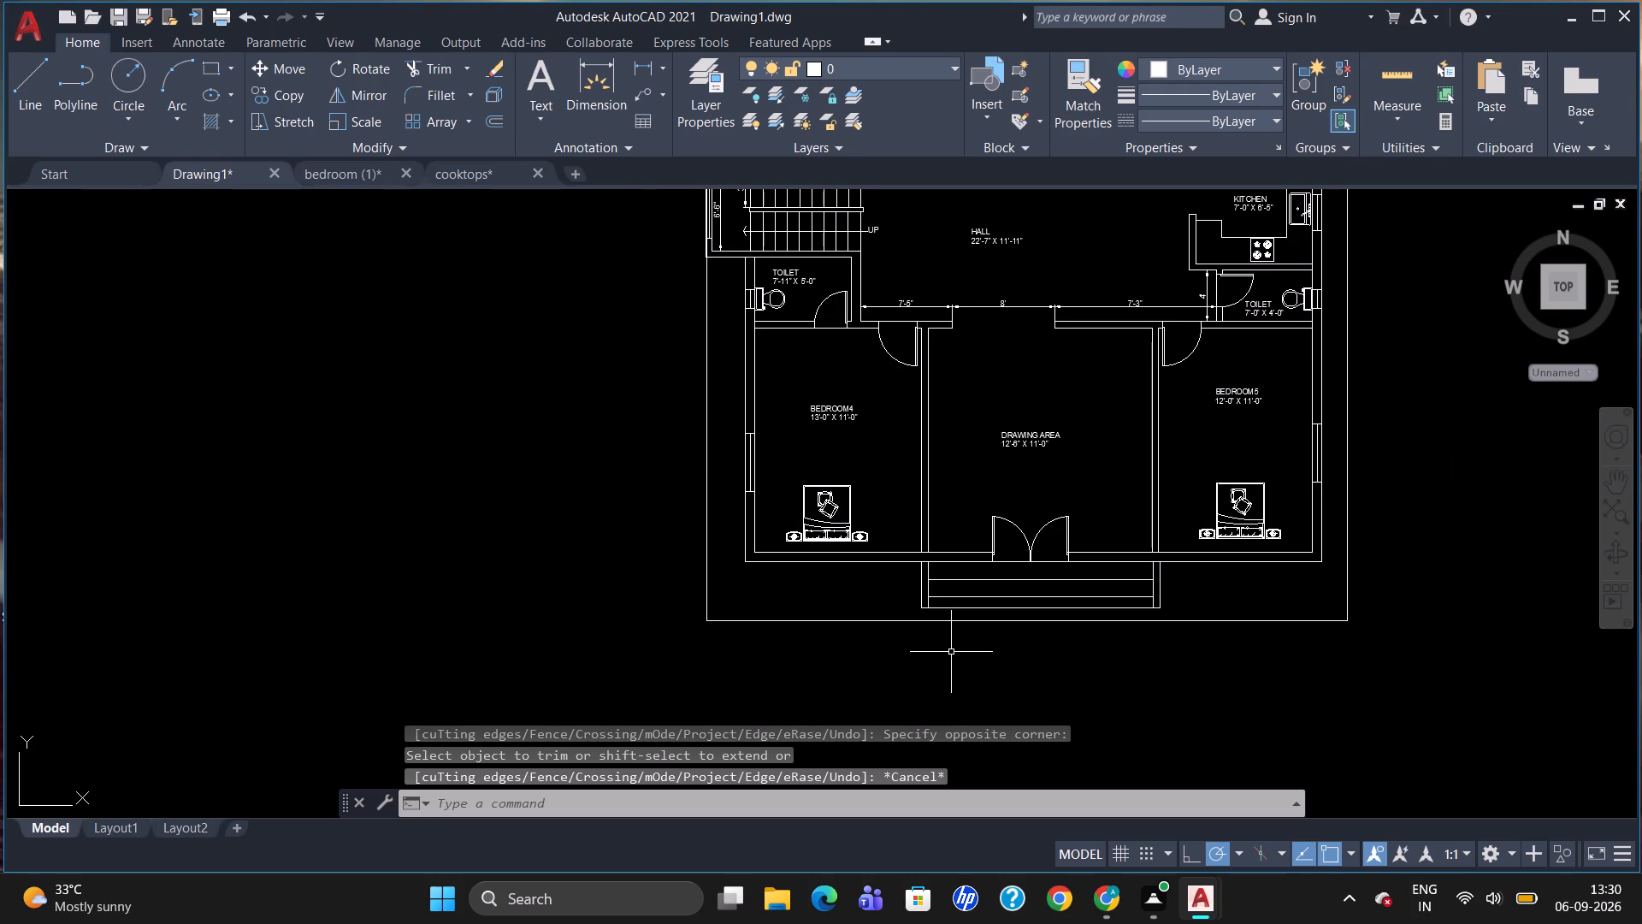
scroll(1007, 664, "down", 1)
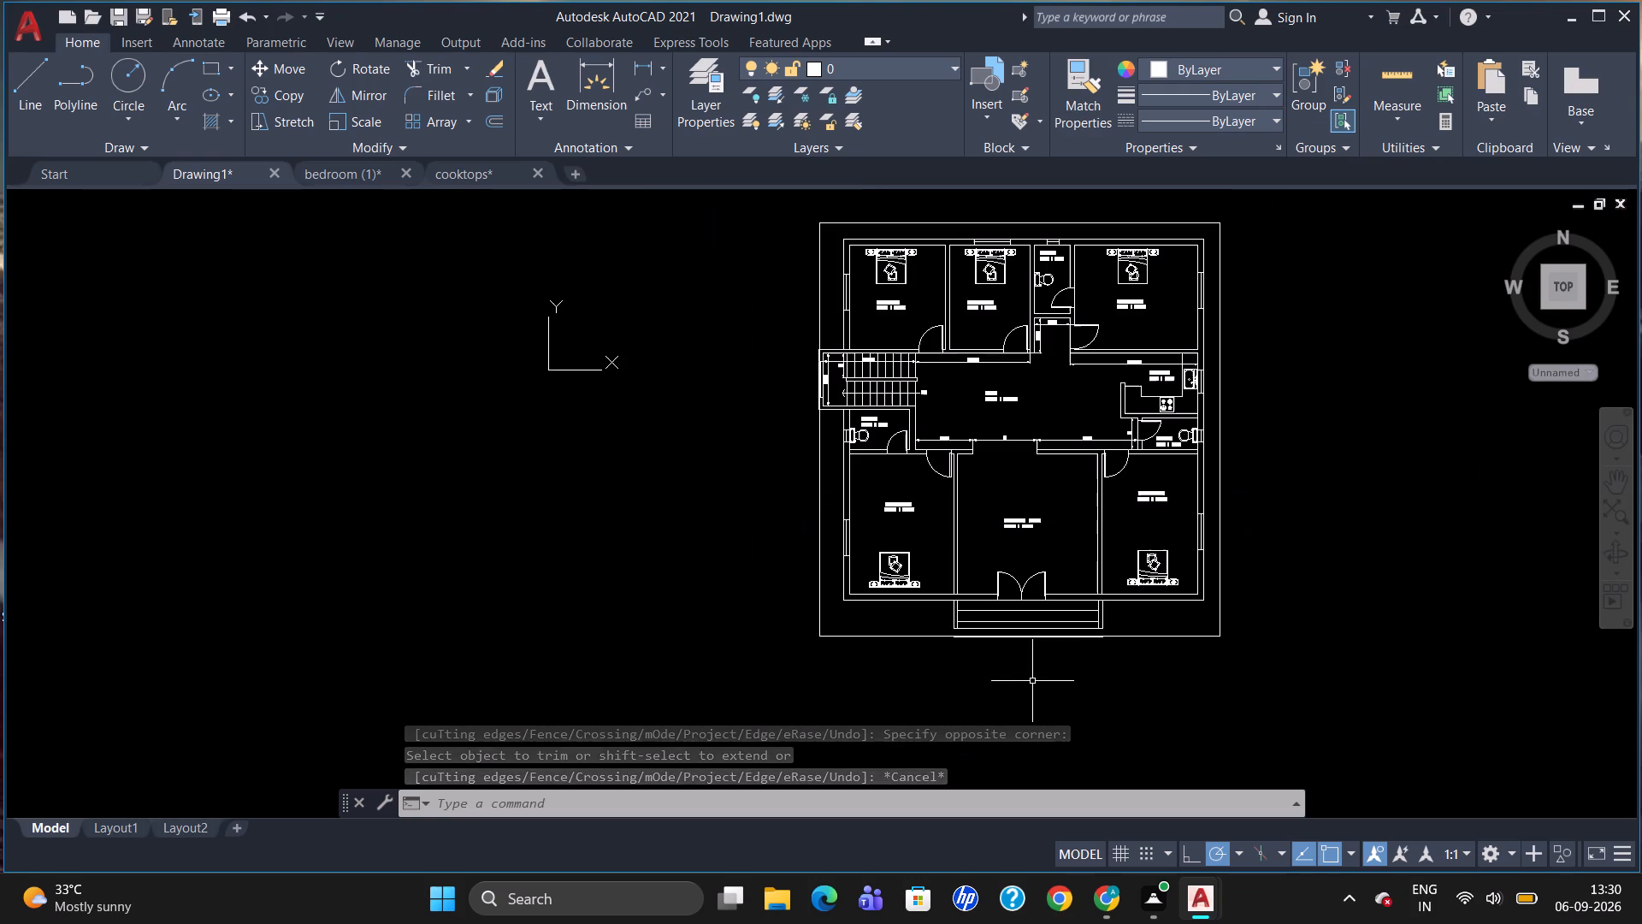
scroll(1124, 615, "up", 1)
type("DLI")
key("Return")
left_click(1129, 594)
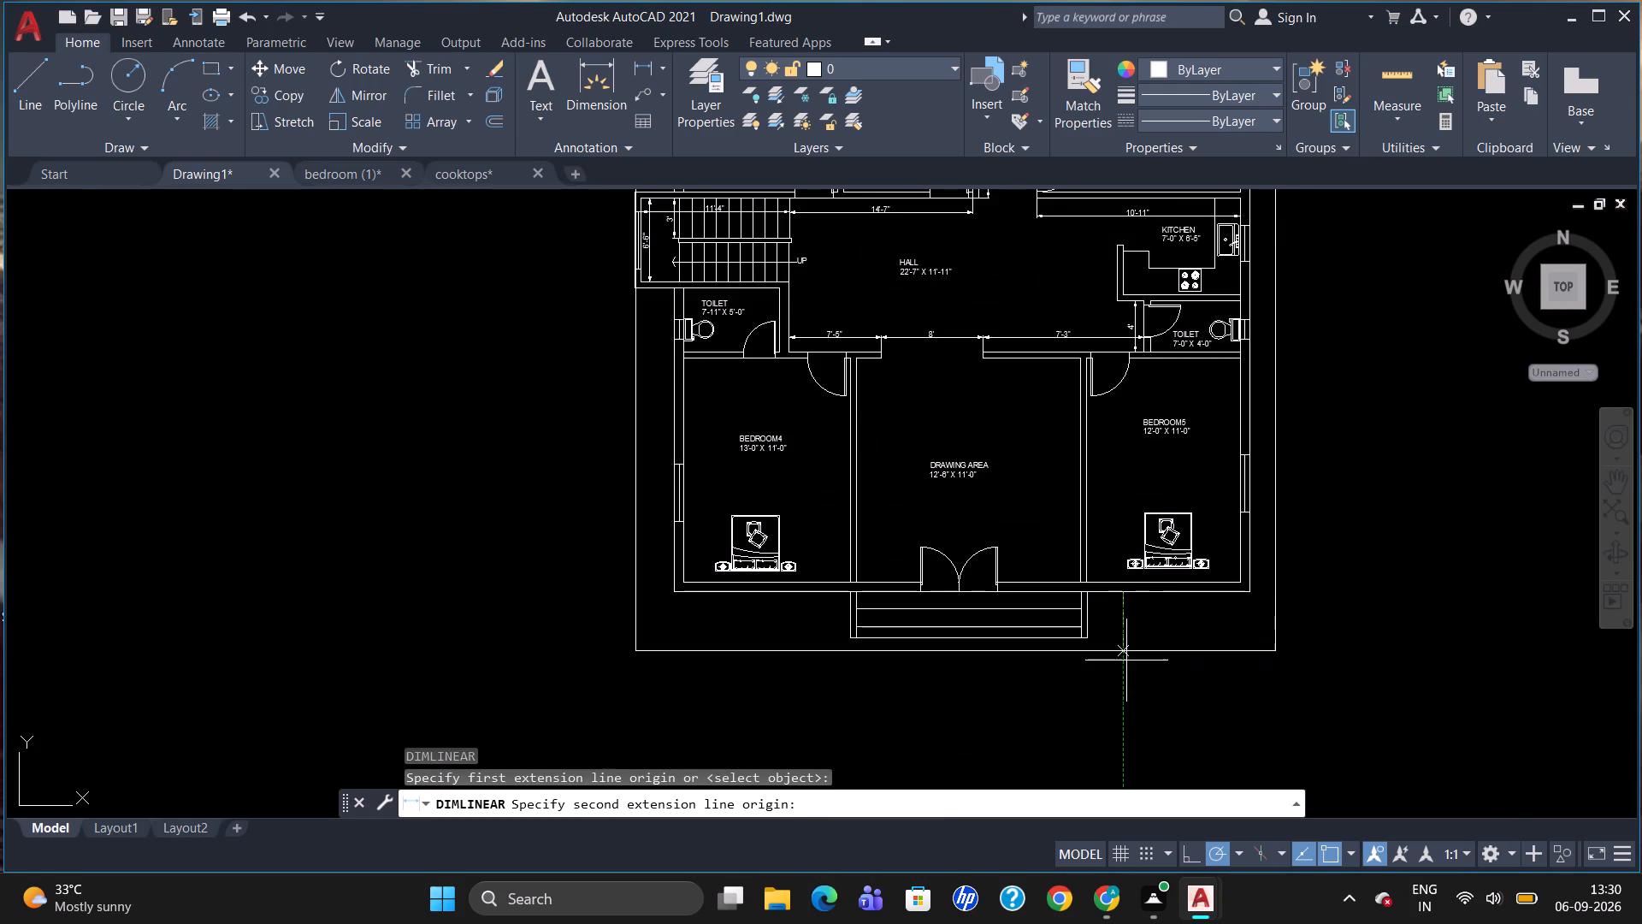
left_click(1121, 652)
left_click(1138, 651)
scroll(1104, 670, "up", 1)
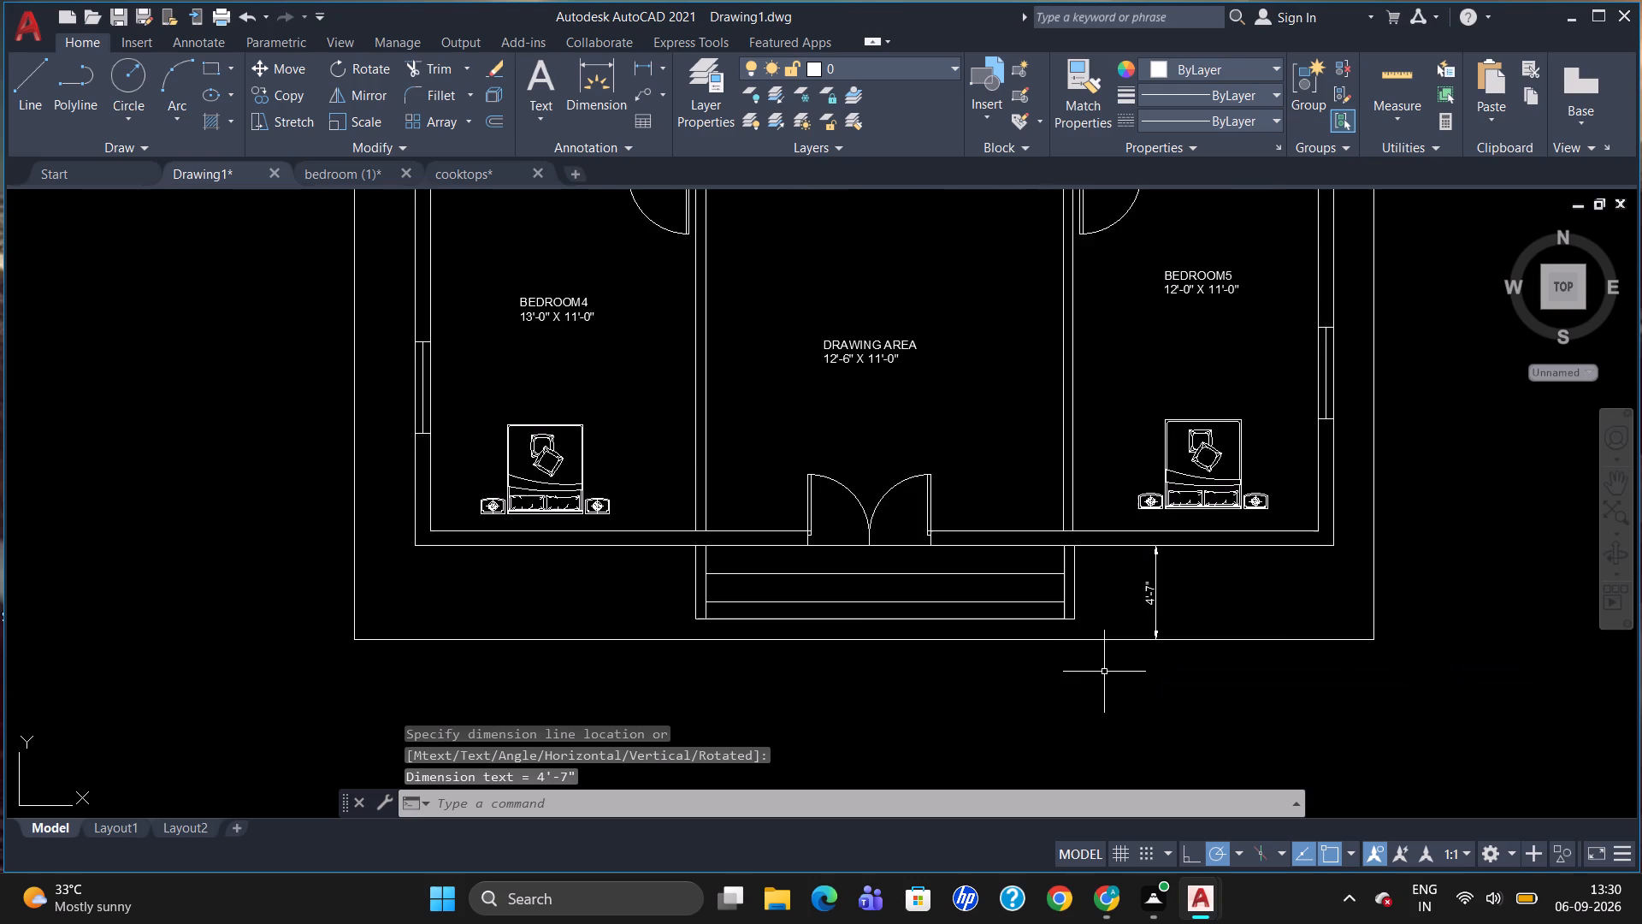
Add a horizontal linear dimension for the east setback from Bedroom3's outer wall to the east boundary line.
scroll(1107, 682, "down", 2)
scroll(1211, 353, "up", 1)
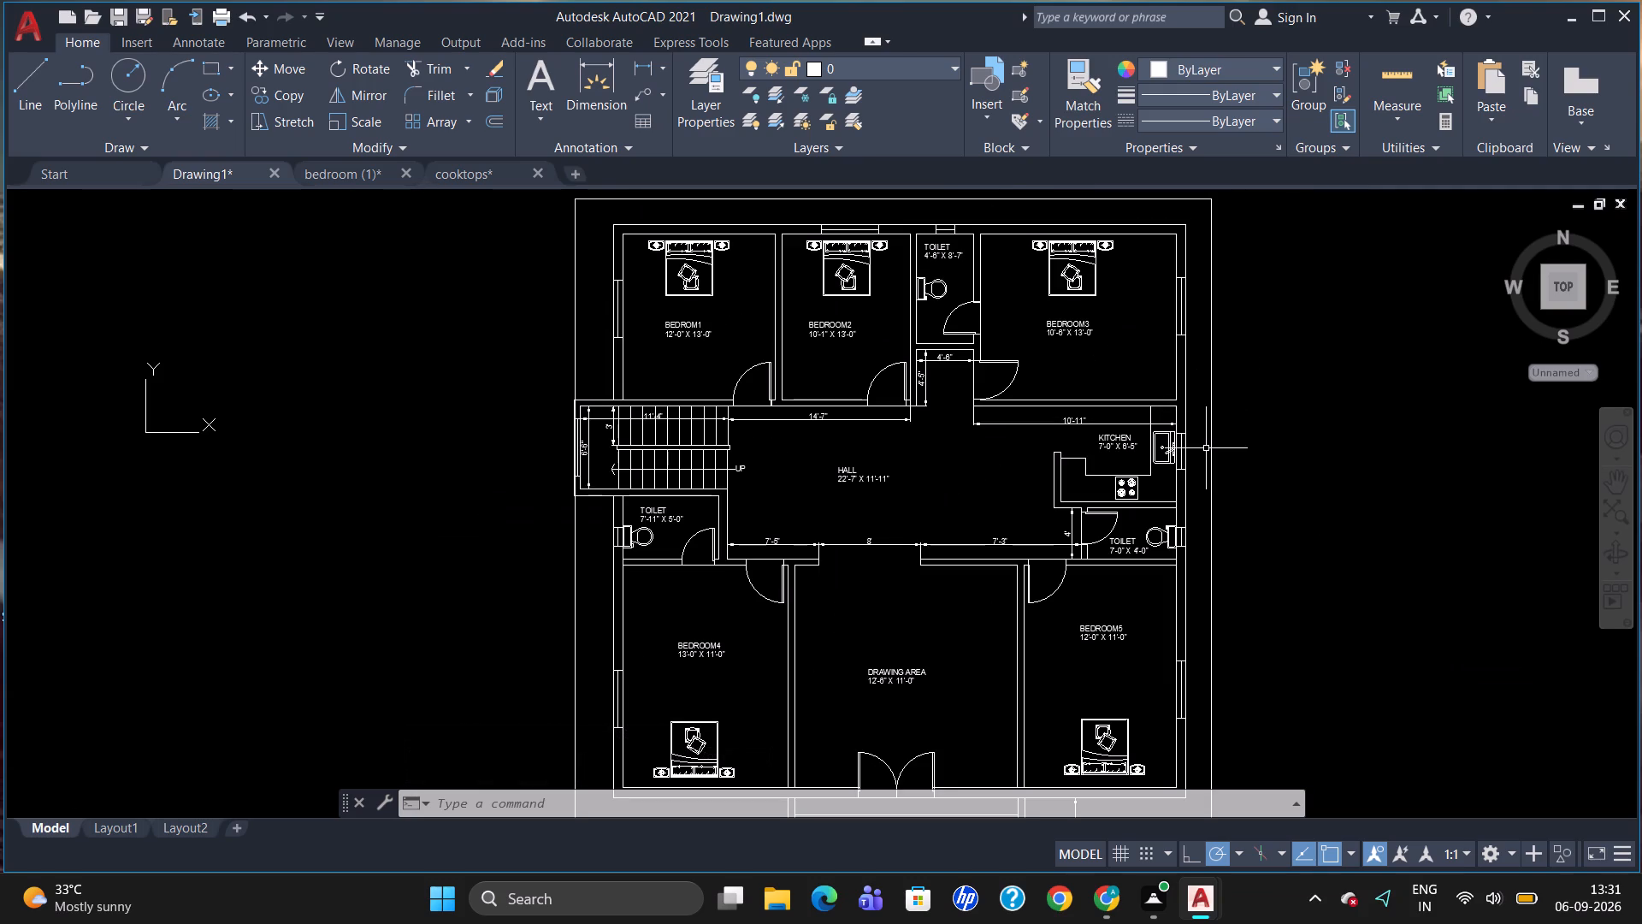
key("space")
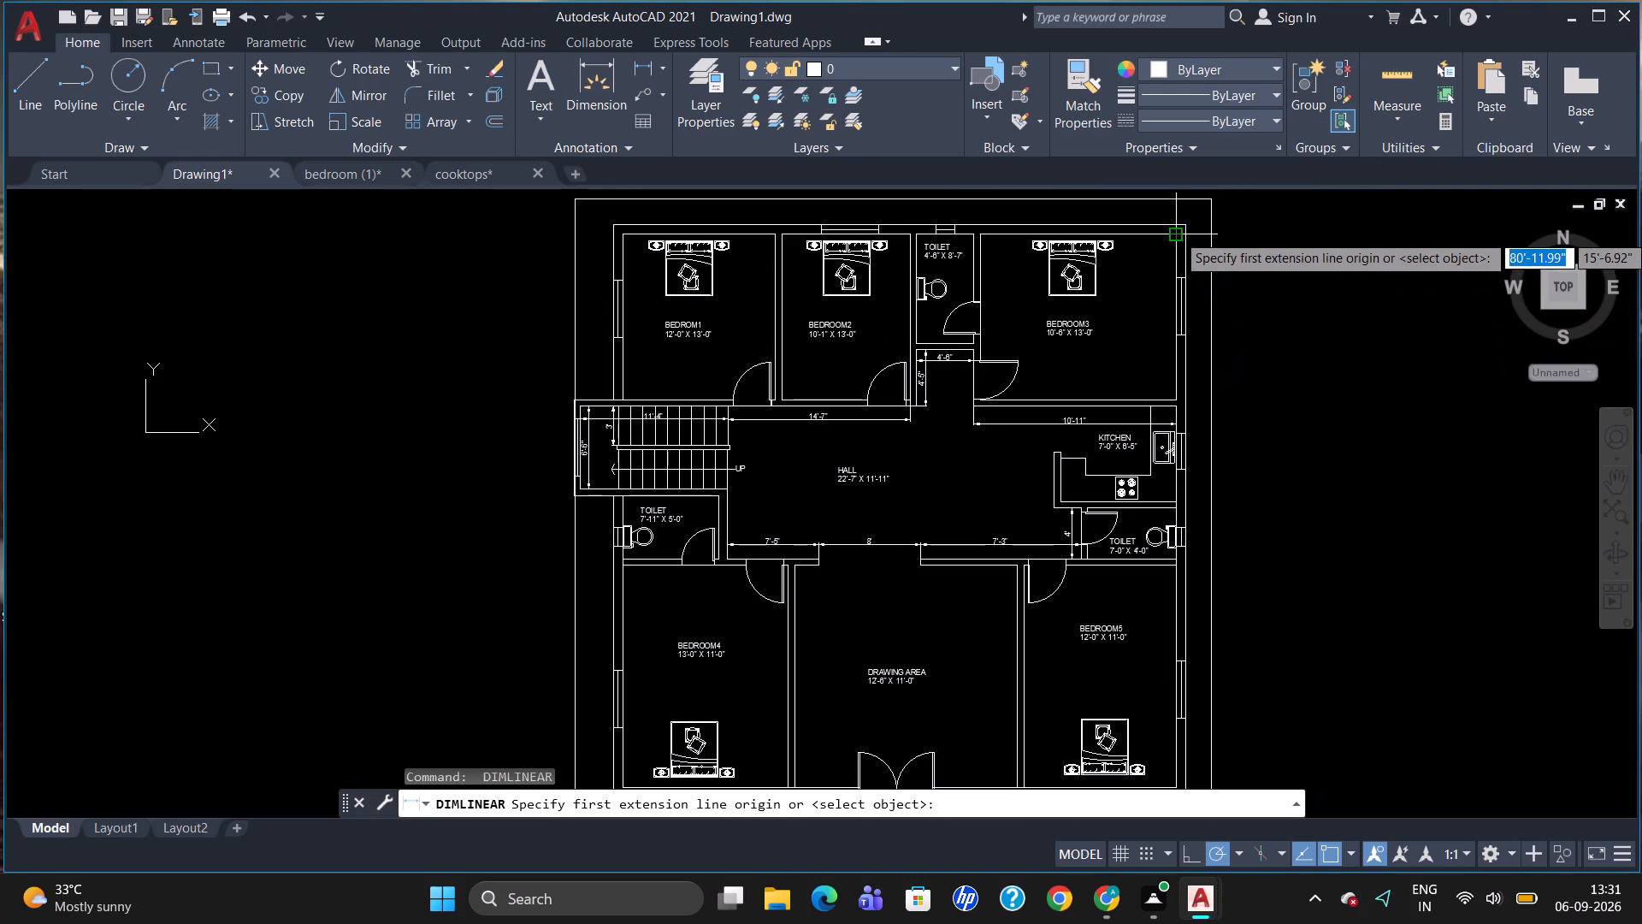
scroll(1189, 234, "up", 2)
left_click(1175, 256)
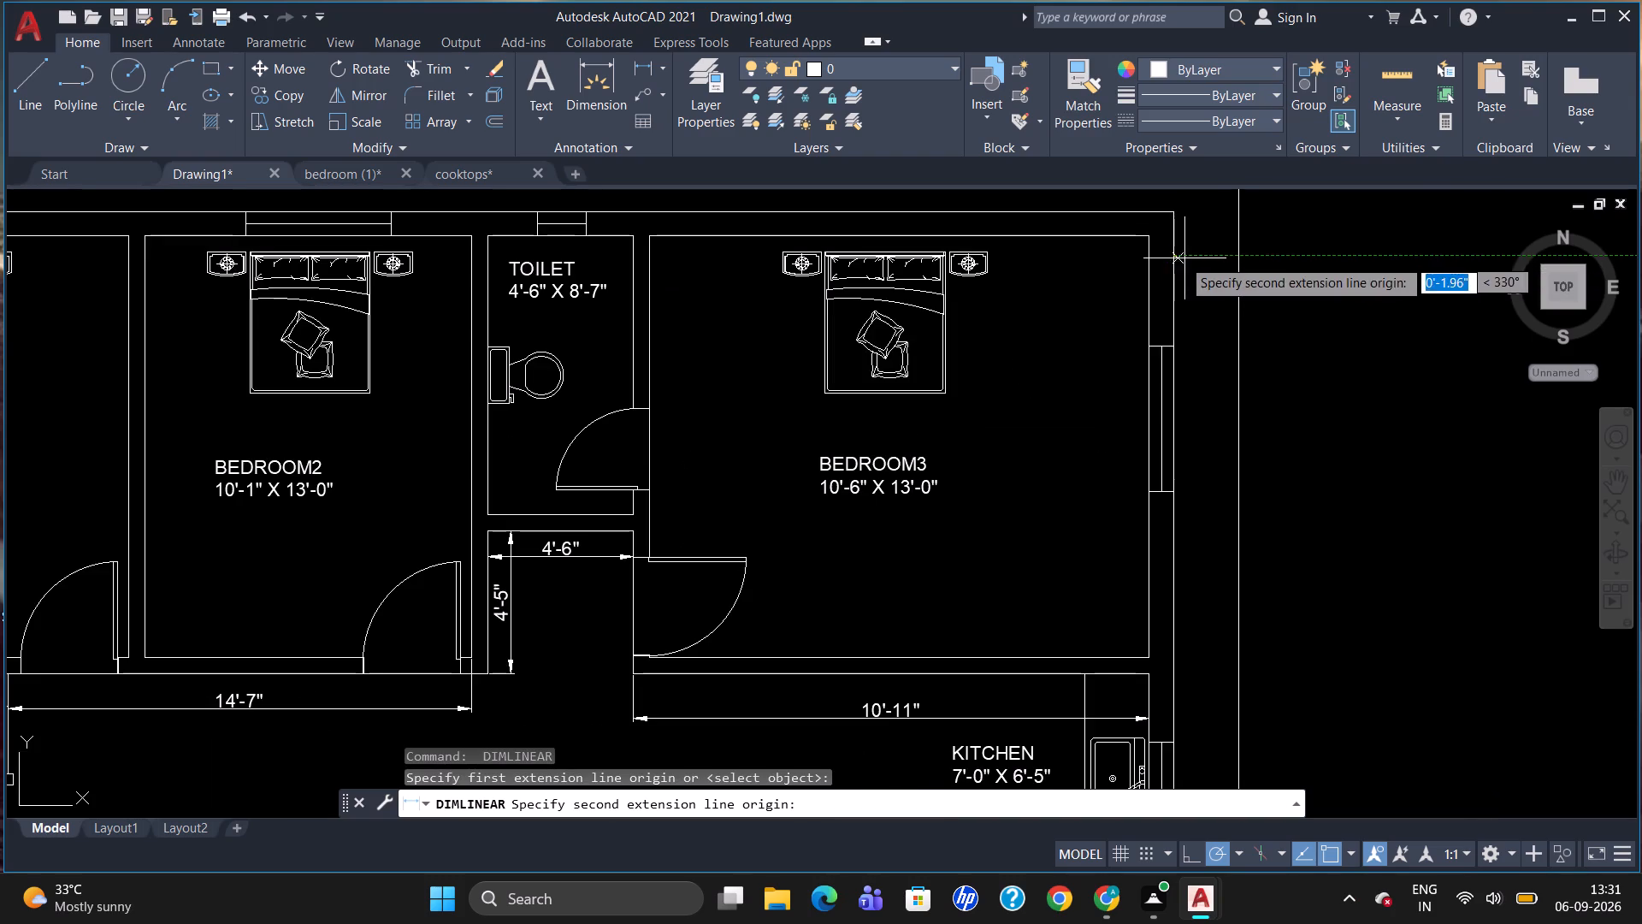
left_click(1244, 258)
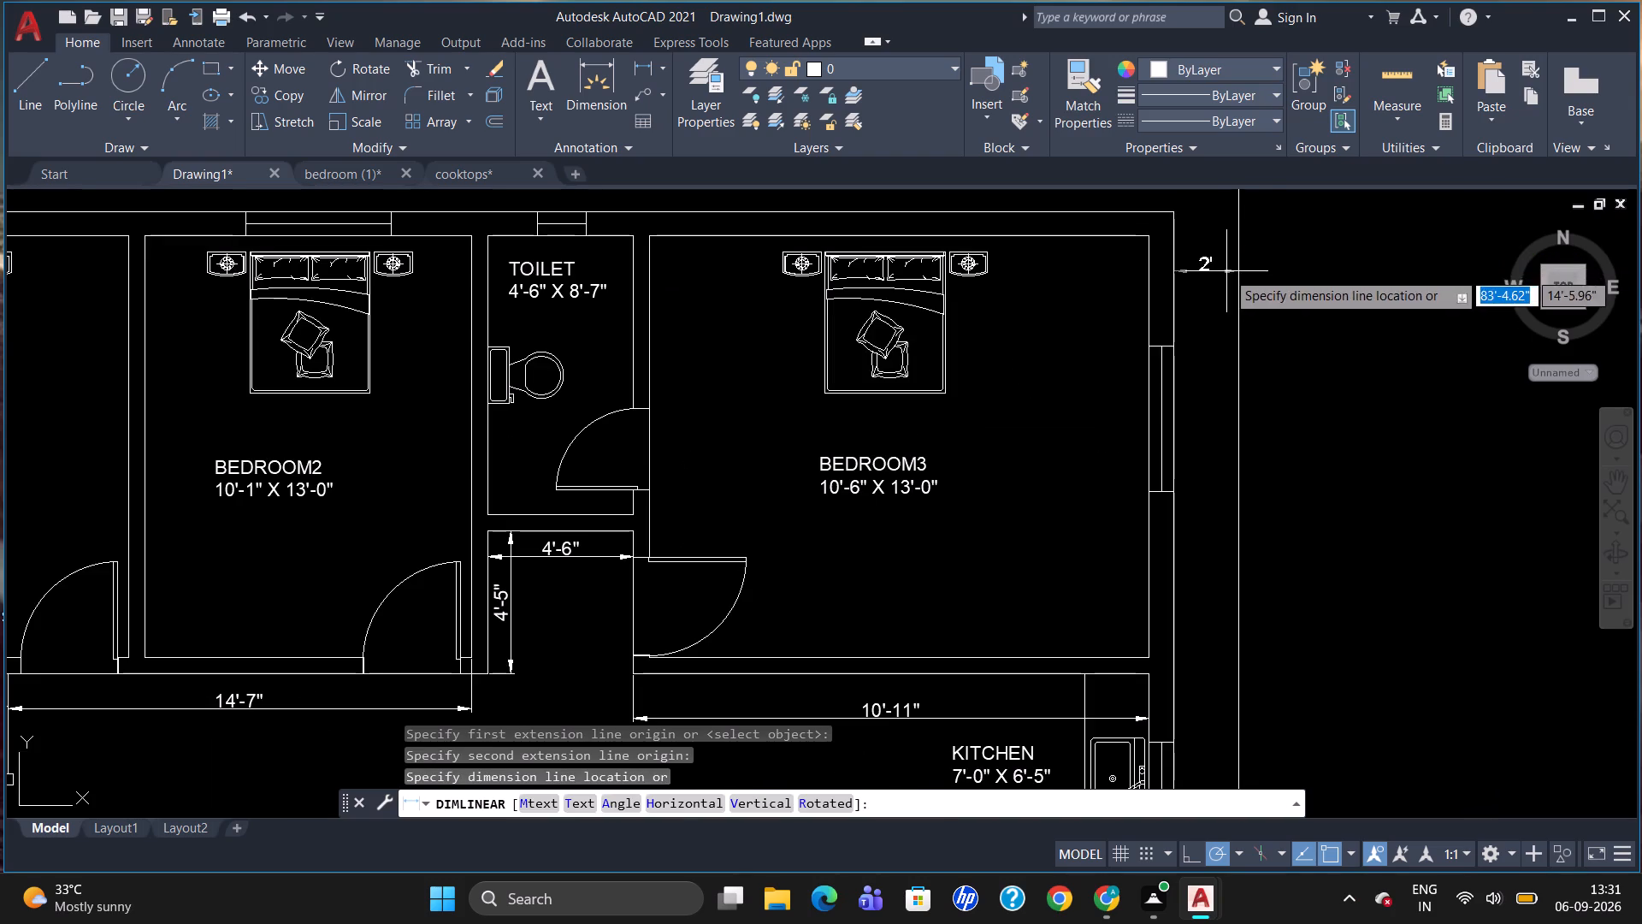
left_click(1226, 271)
Add a vertical linear dimension for the north setback from Bedroom1's outer wall to the north boundary line.
scroll(1248, 281, "down", 2)
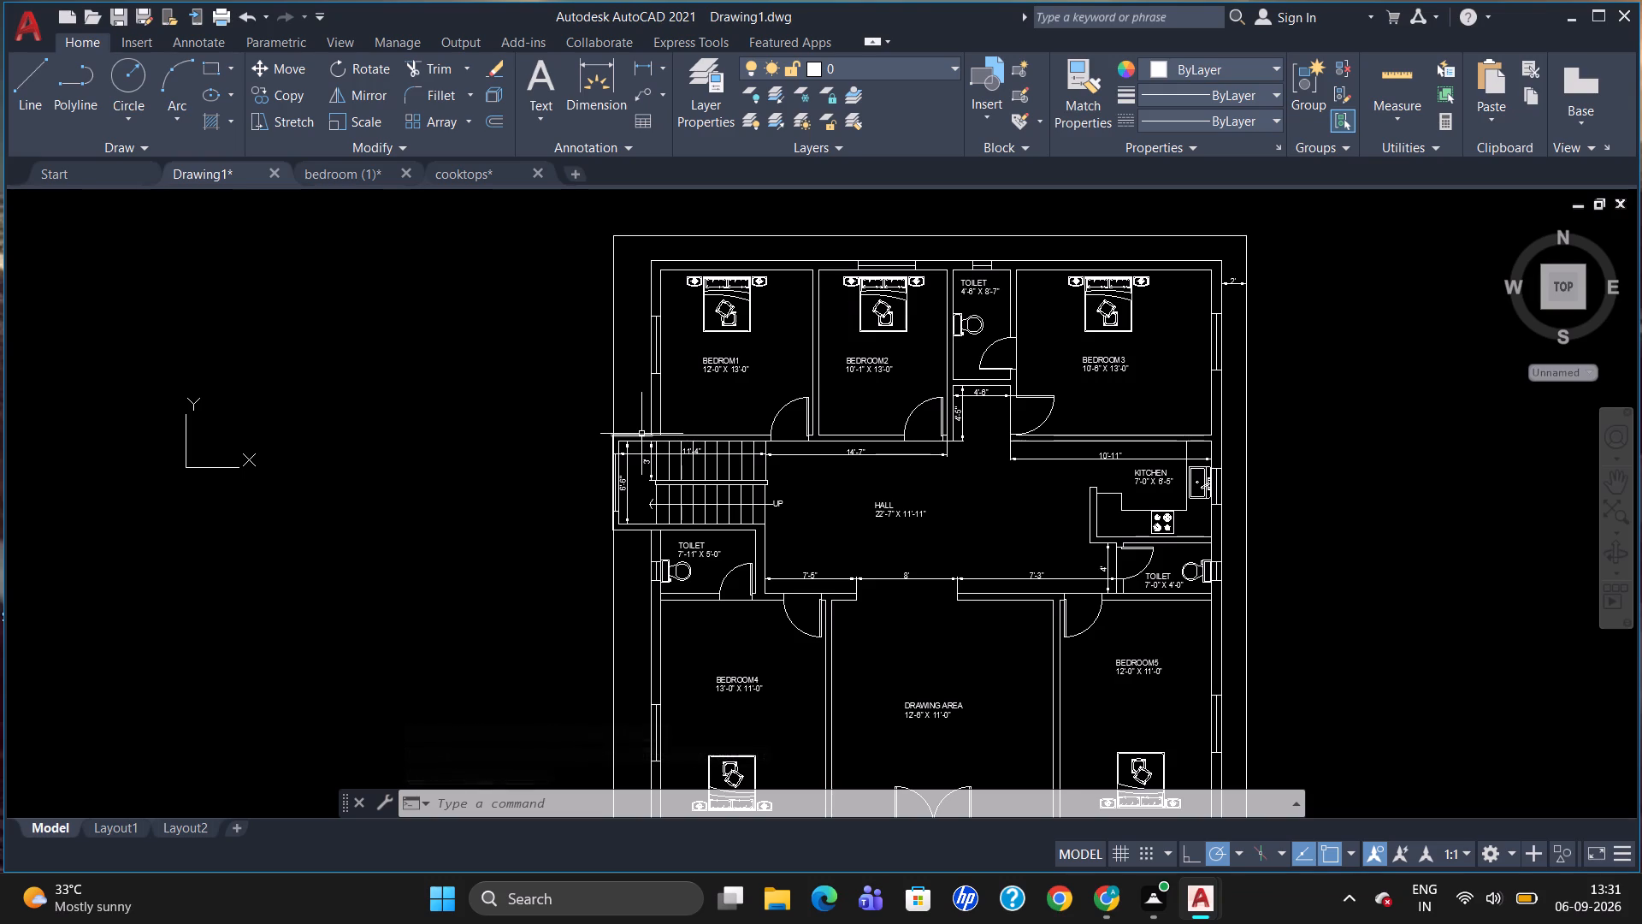
key("space")
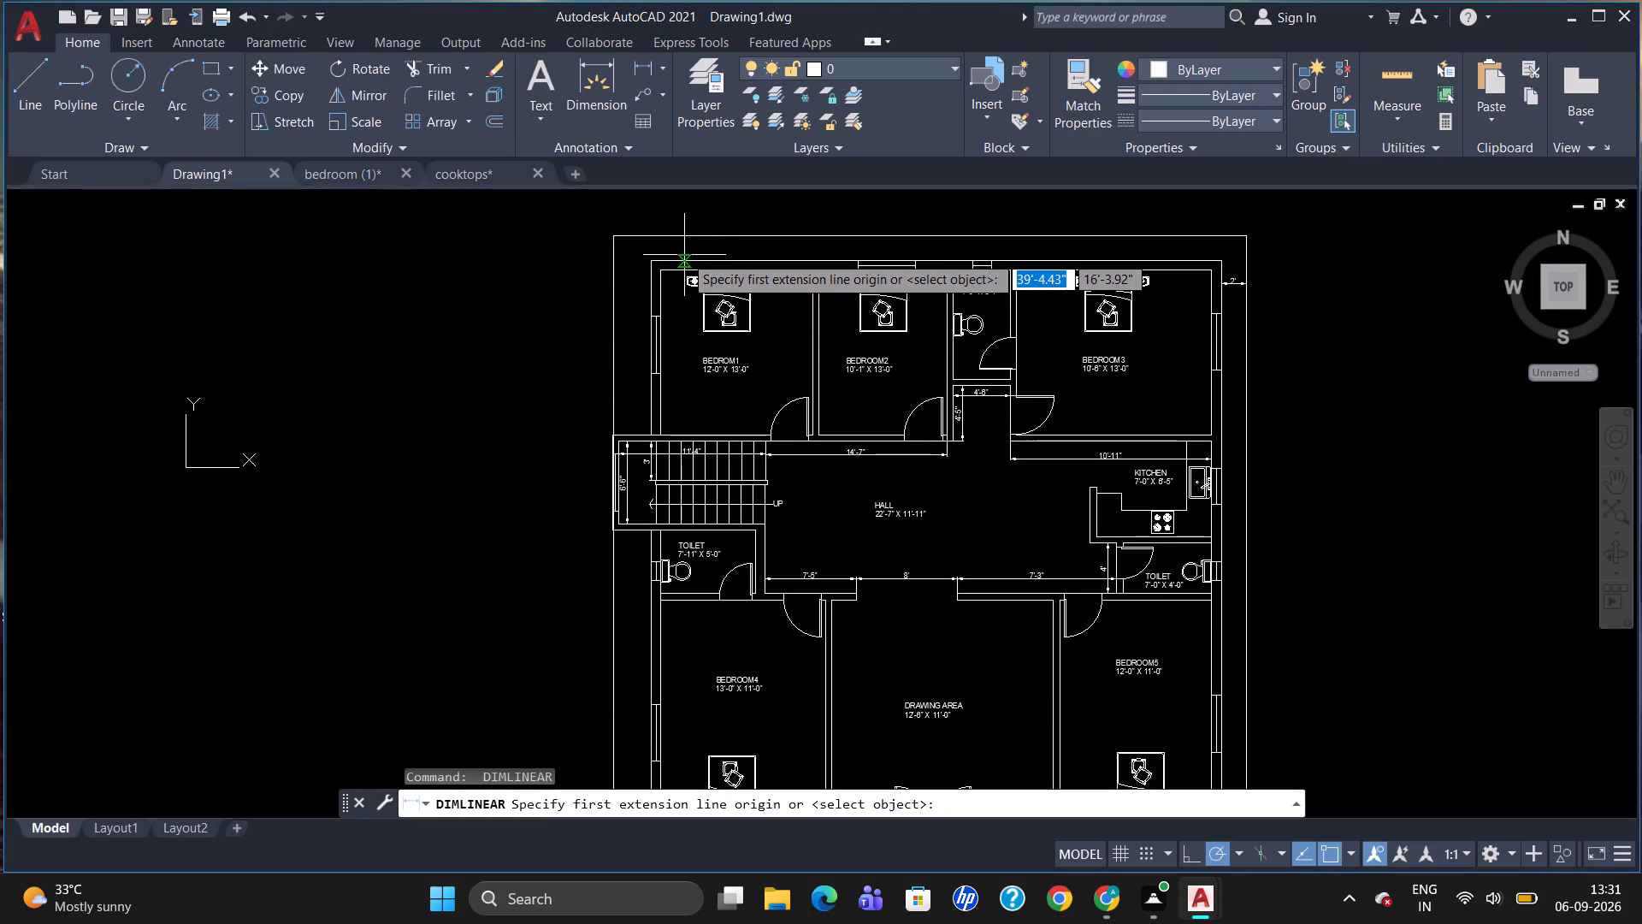
left_click(684, 256)
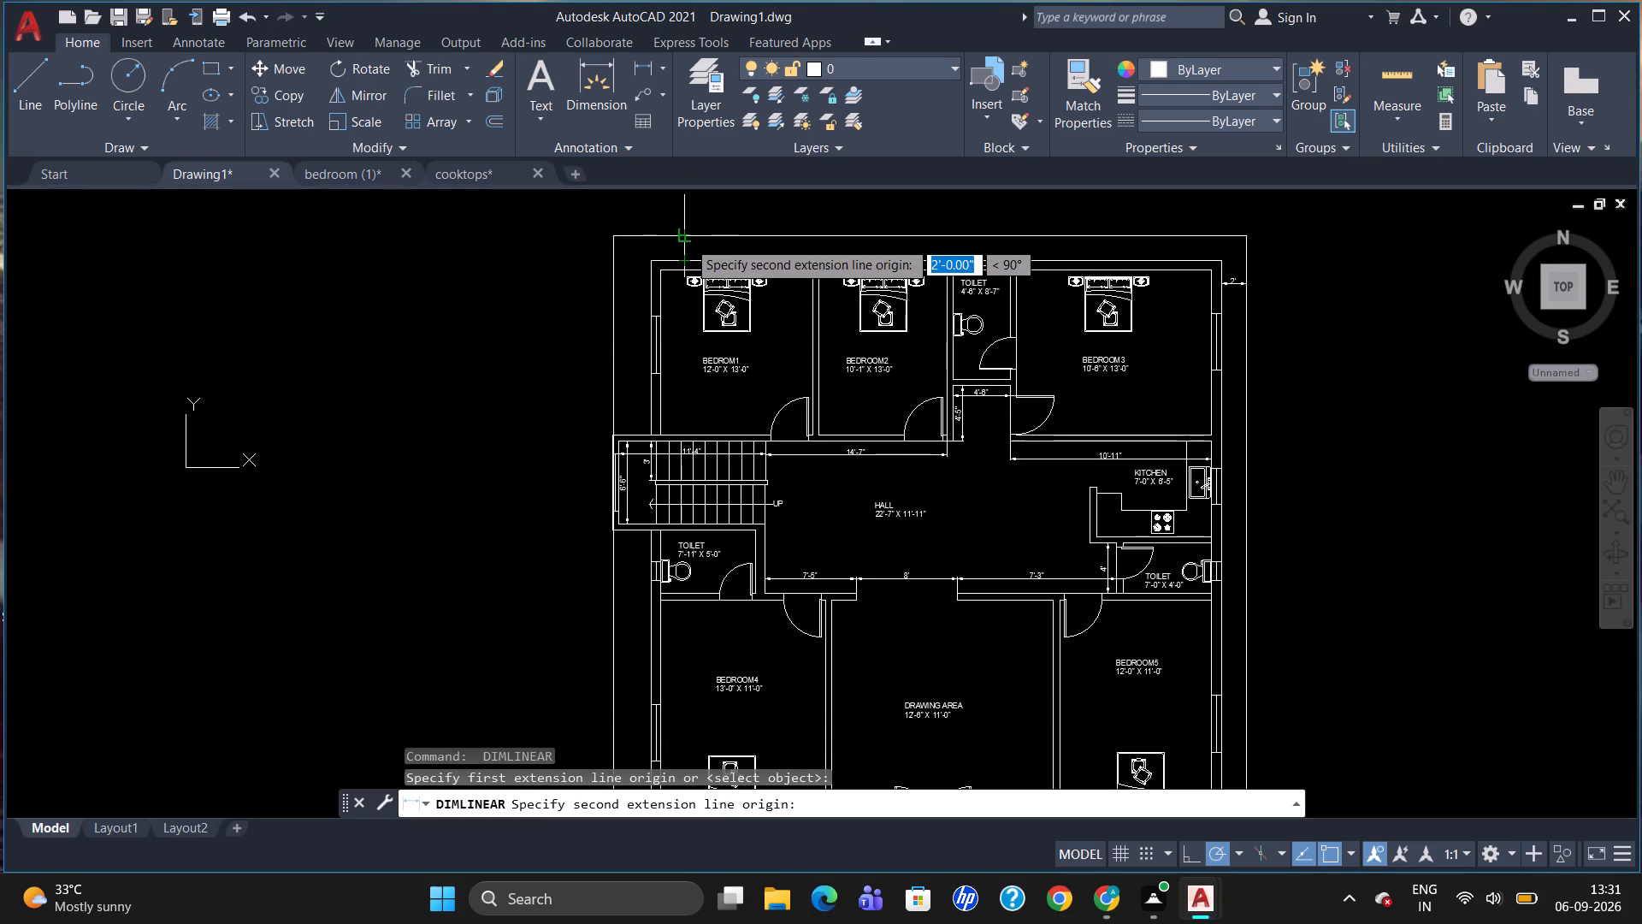
left_click(688, 240)
left_click(690, 243)
Add a horizontal linear dimension for the west setback from Bedroom1's outer wall to the west boundary line.
scroll(651, 243, "up", 2)
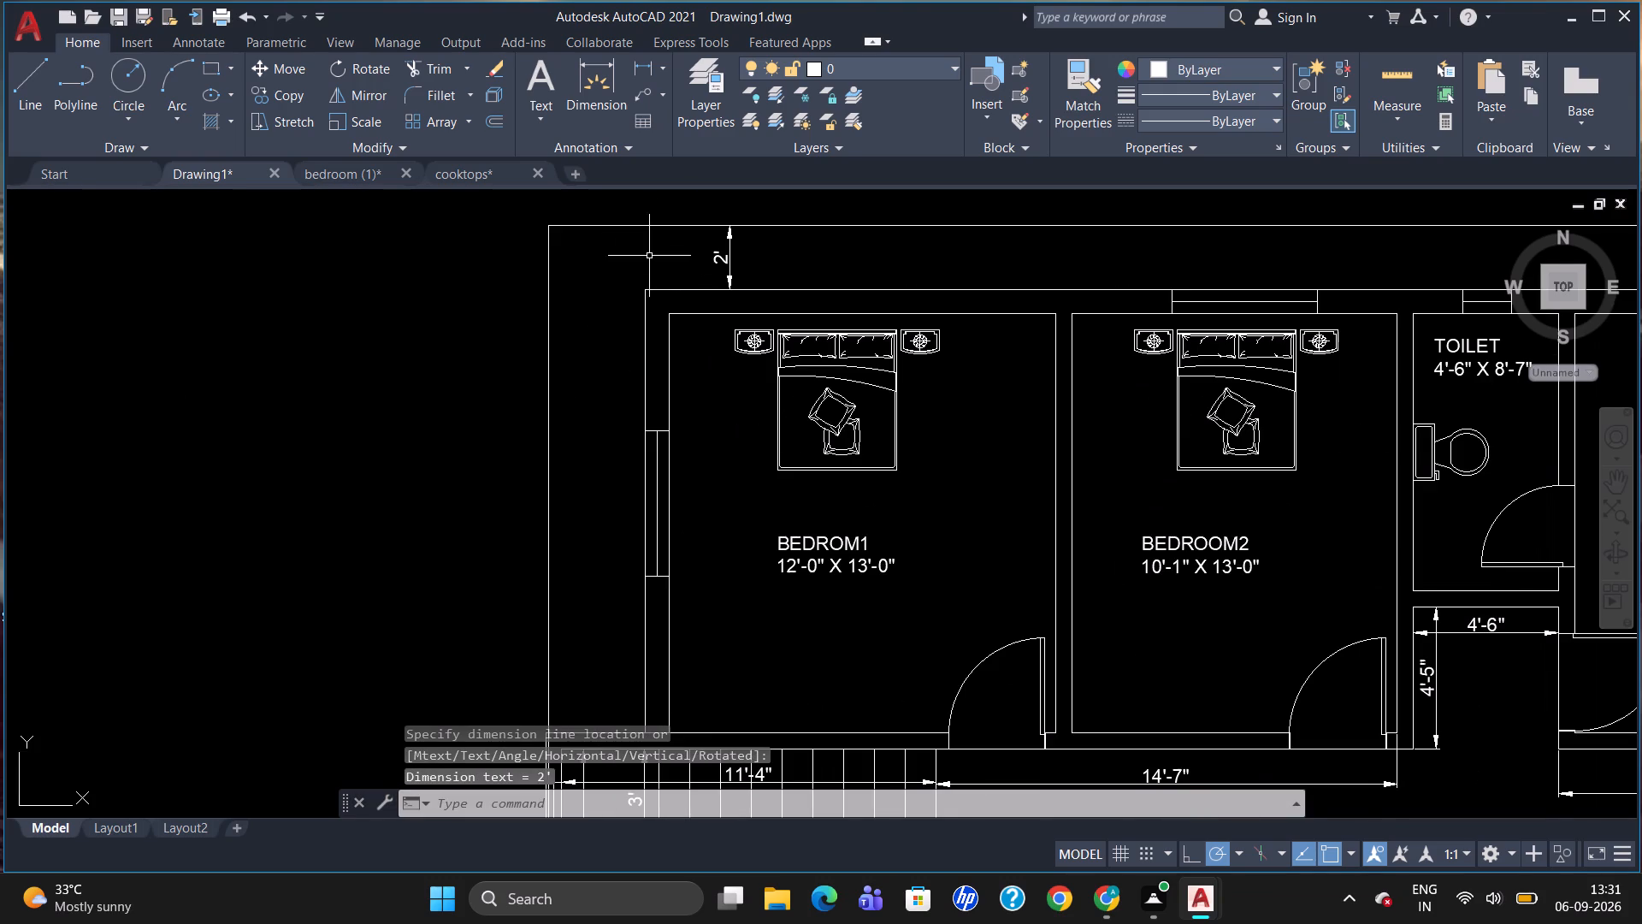
key("space")
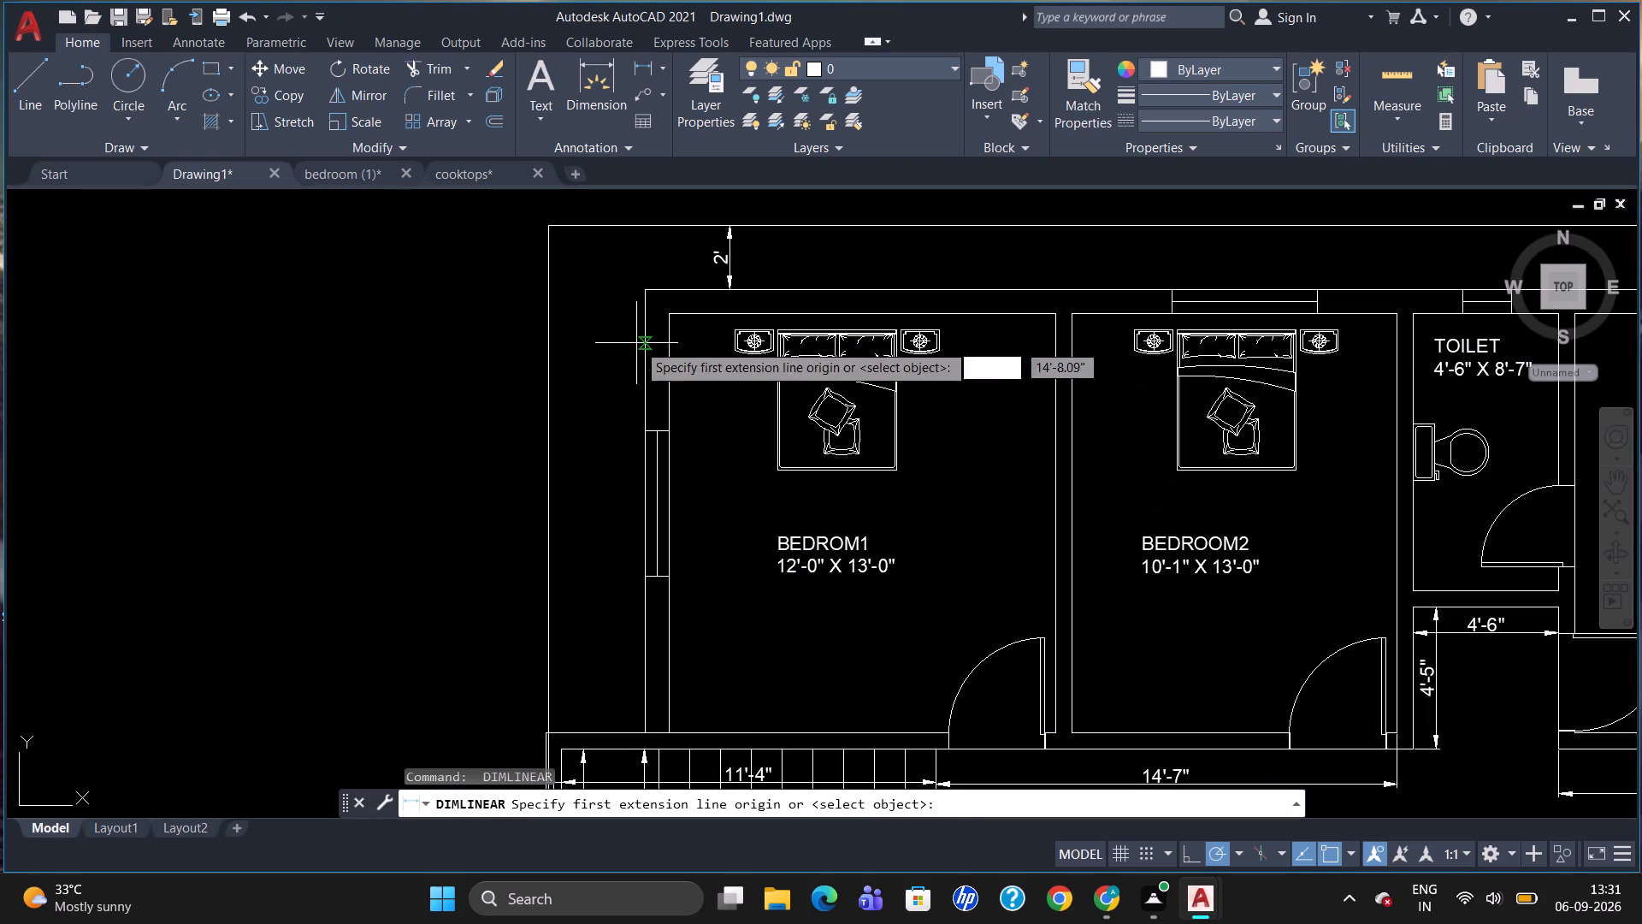
left_click(639, 346)
left_click(552, 346)
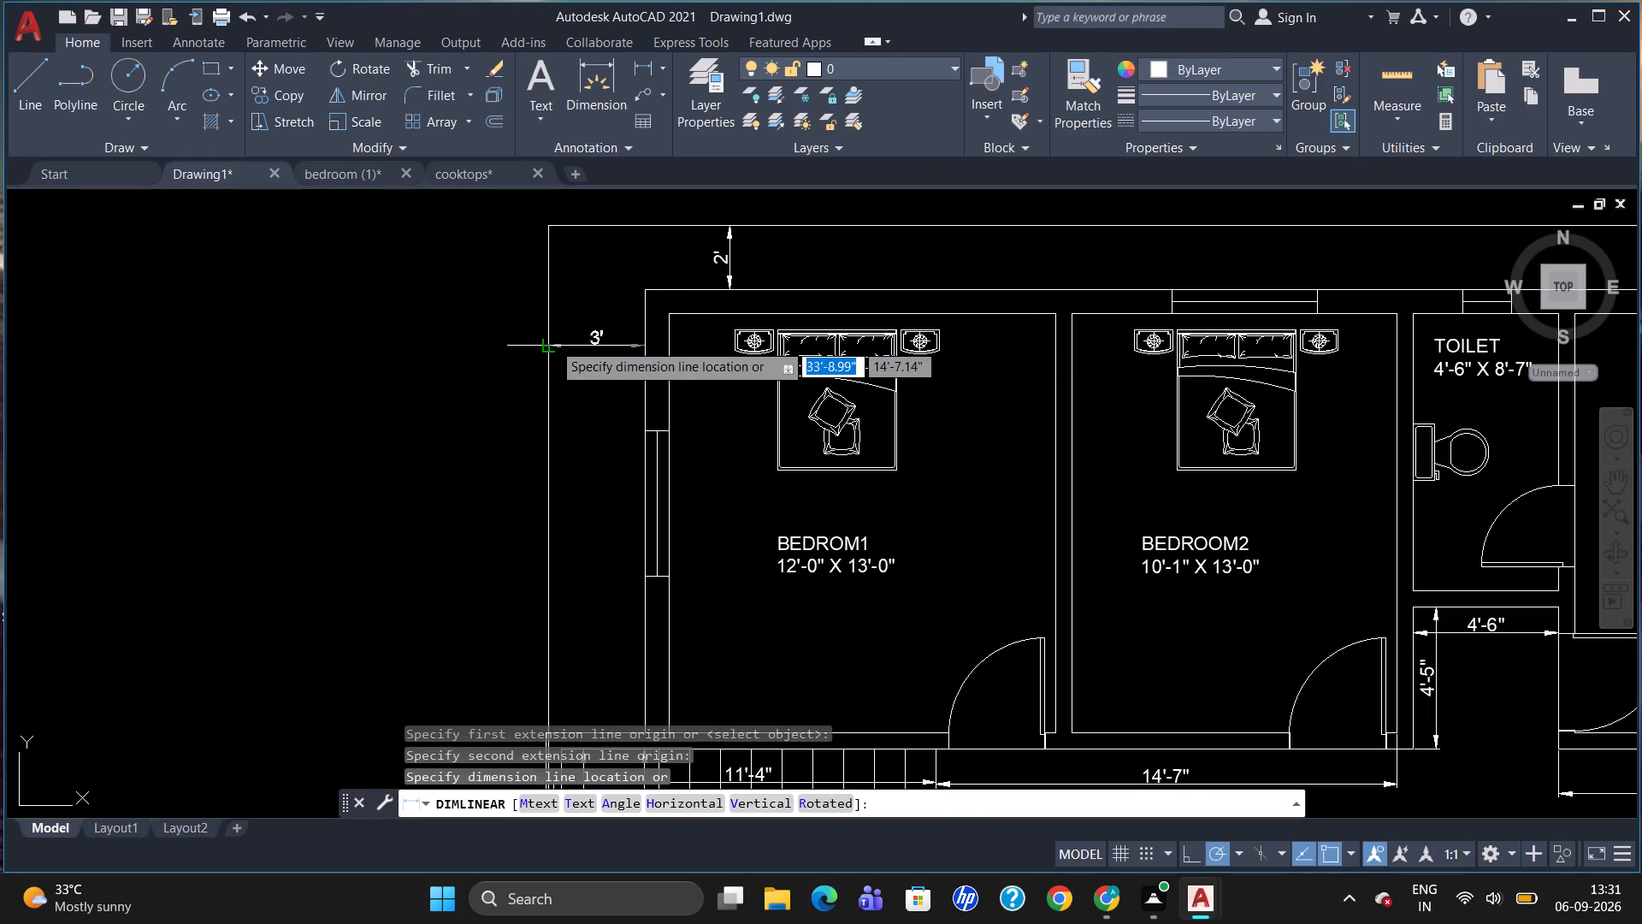
left_click(552, 342)
Examine the west boundary line along the staircase wall, the overall plan and the entrance front.
scroll(840, 283, "down", 1)
scroll(872, 375, "down", 1)
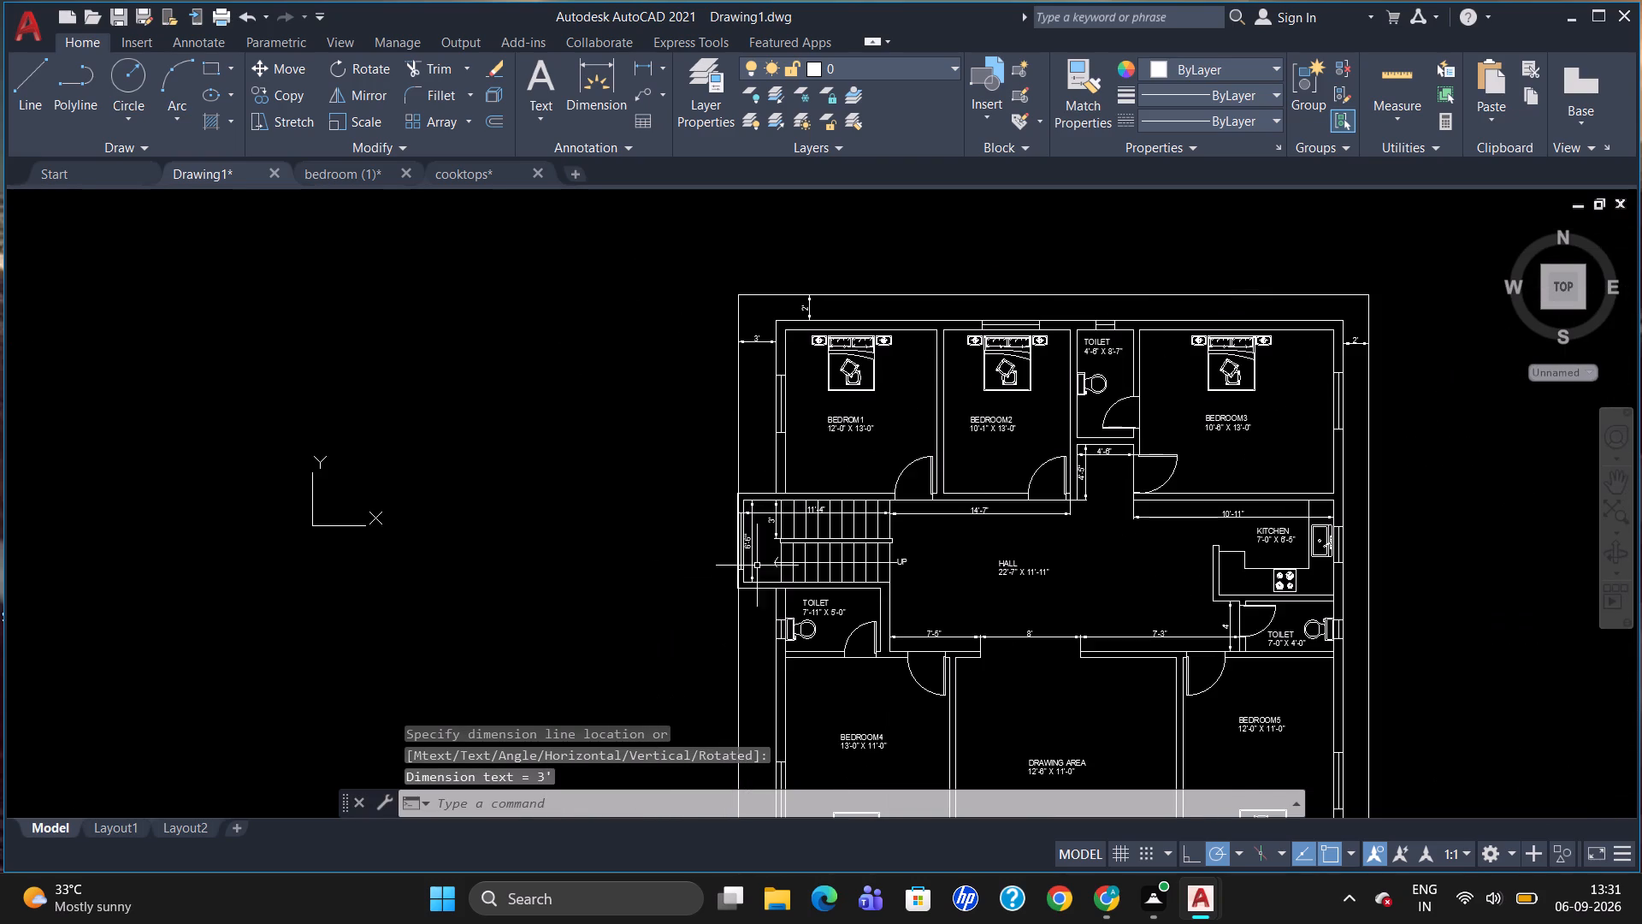
scroll(744, 580, "up", 3)
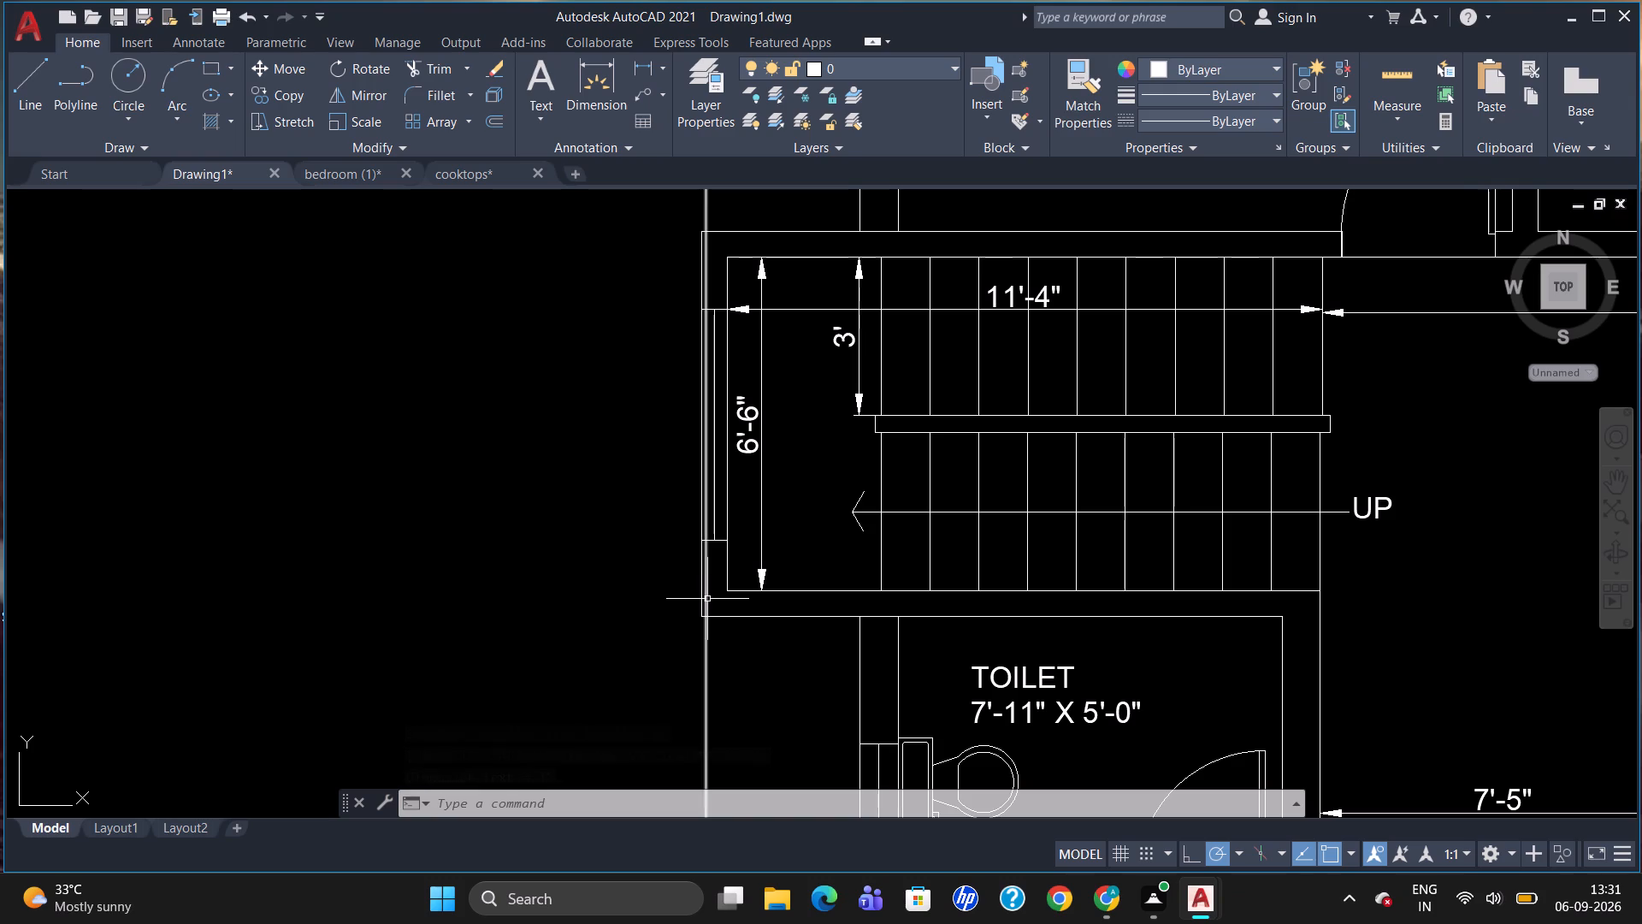
scroll(768, 538, "down", 1)
scroll(924, 423, "down", 2)
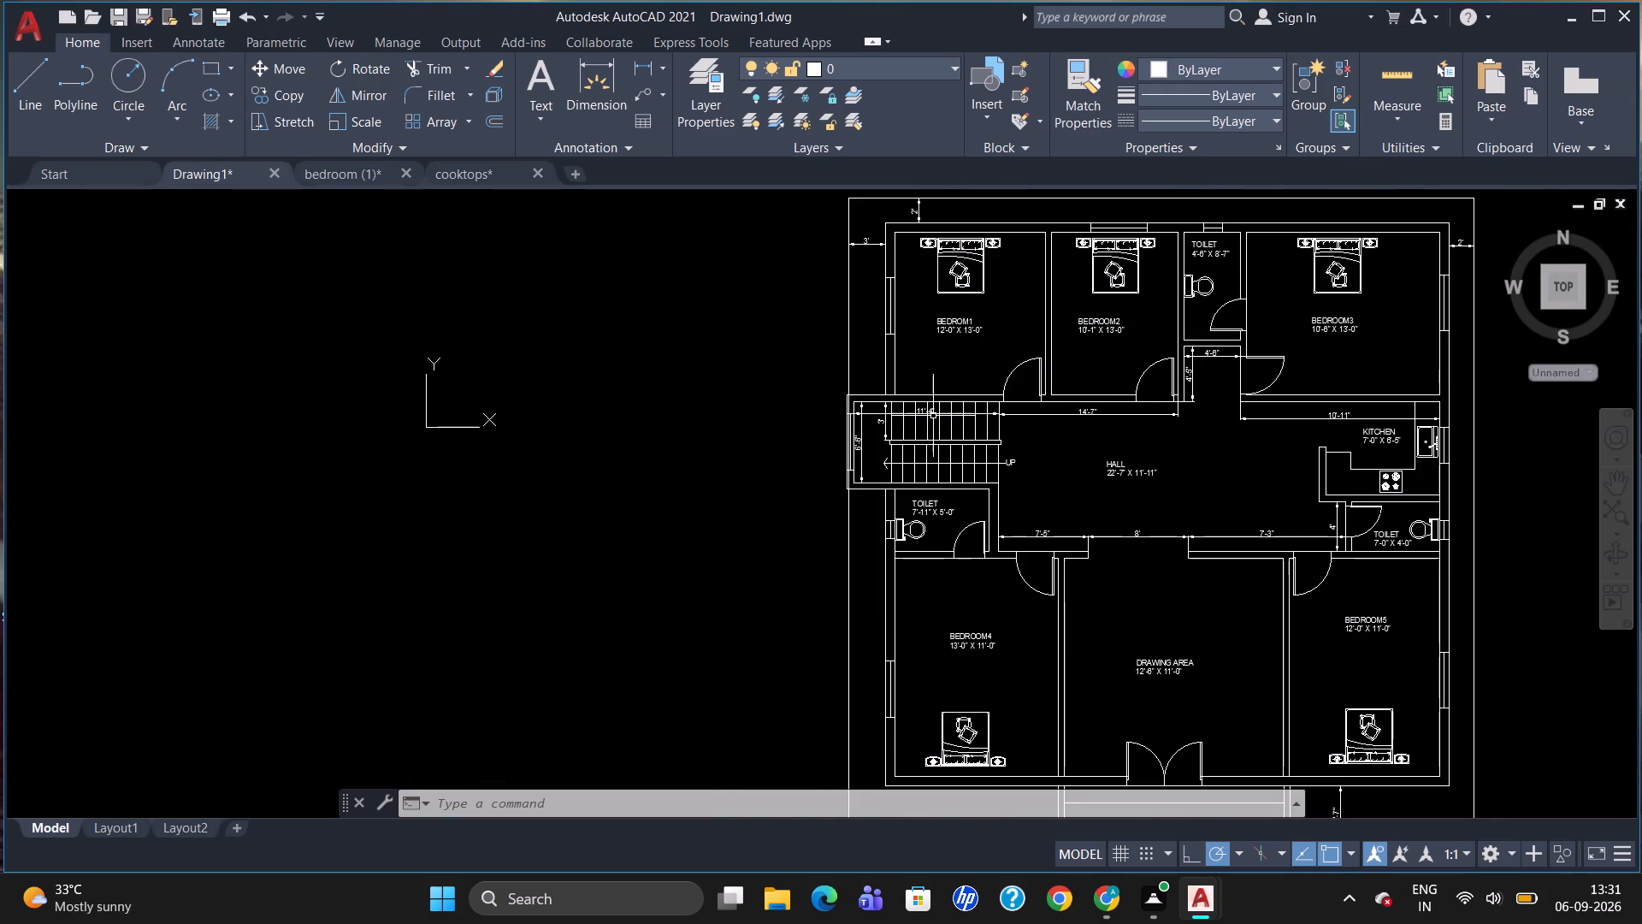
scroll(950, 343, "down", 1)
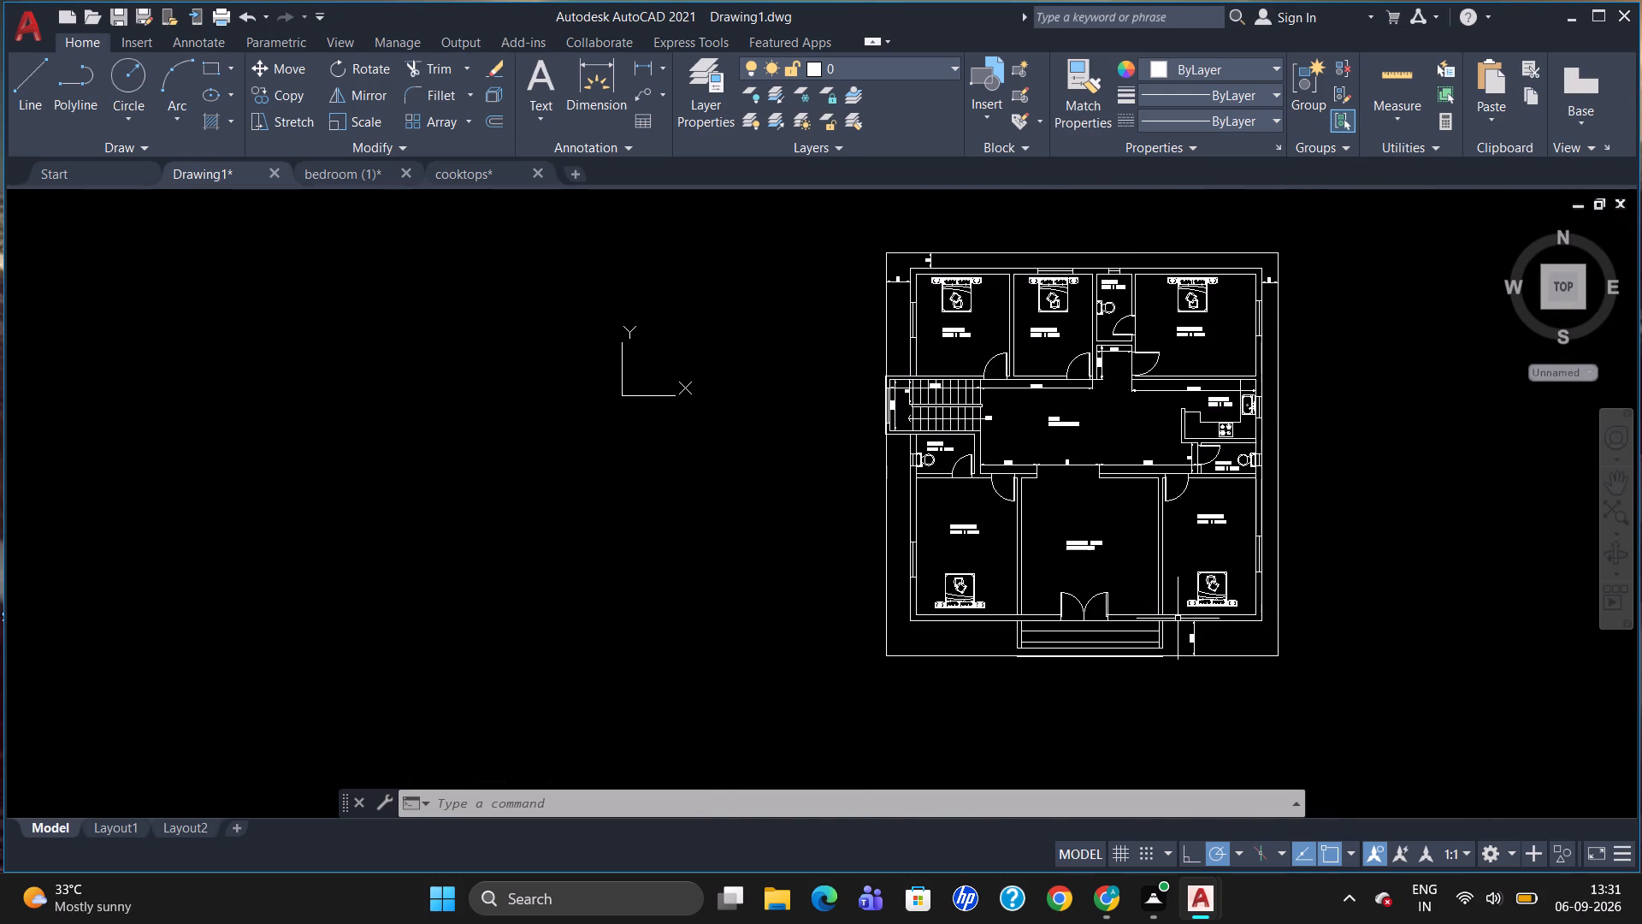
scroll(1175, 615, "up", 1)
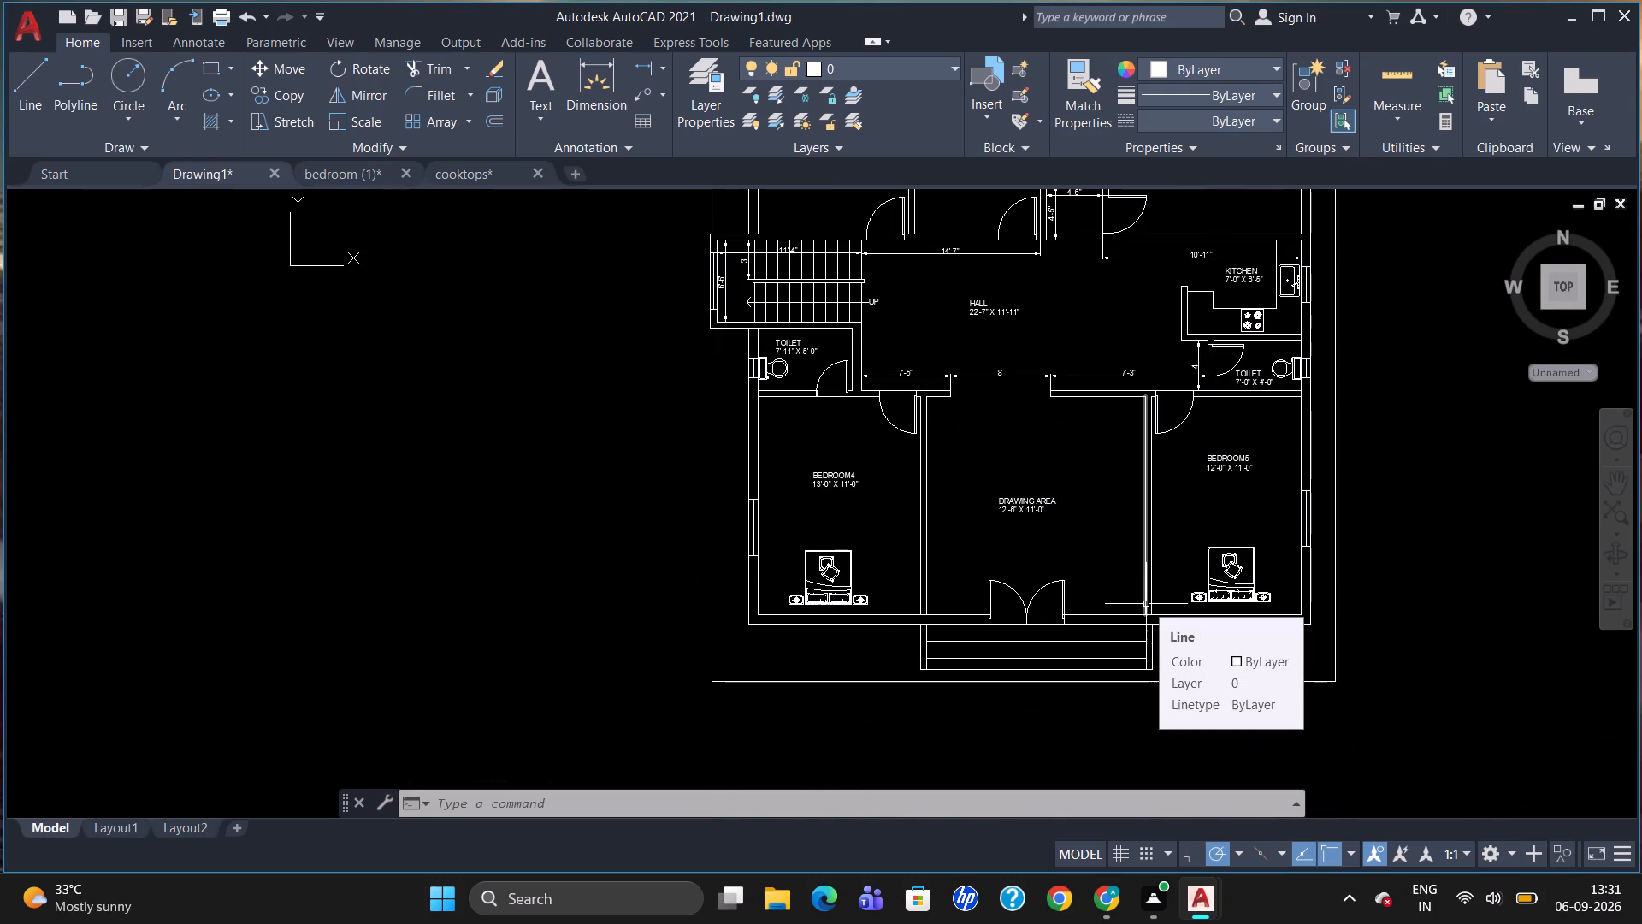
scroll(1029, 711, "up", 1)
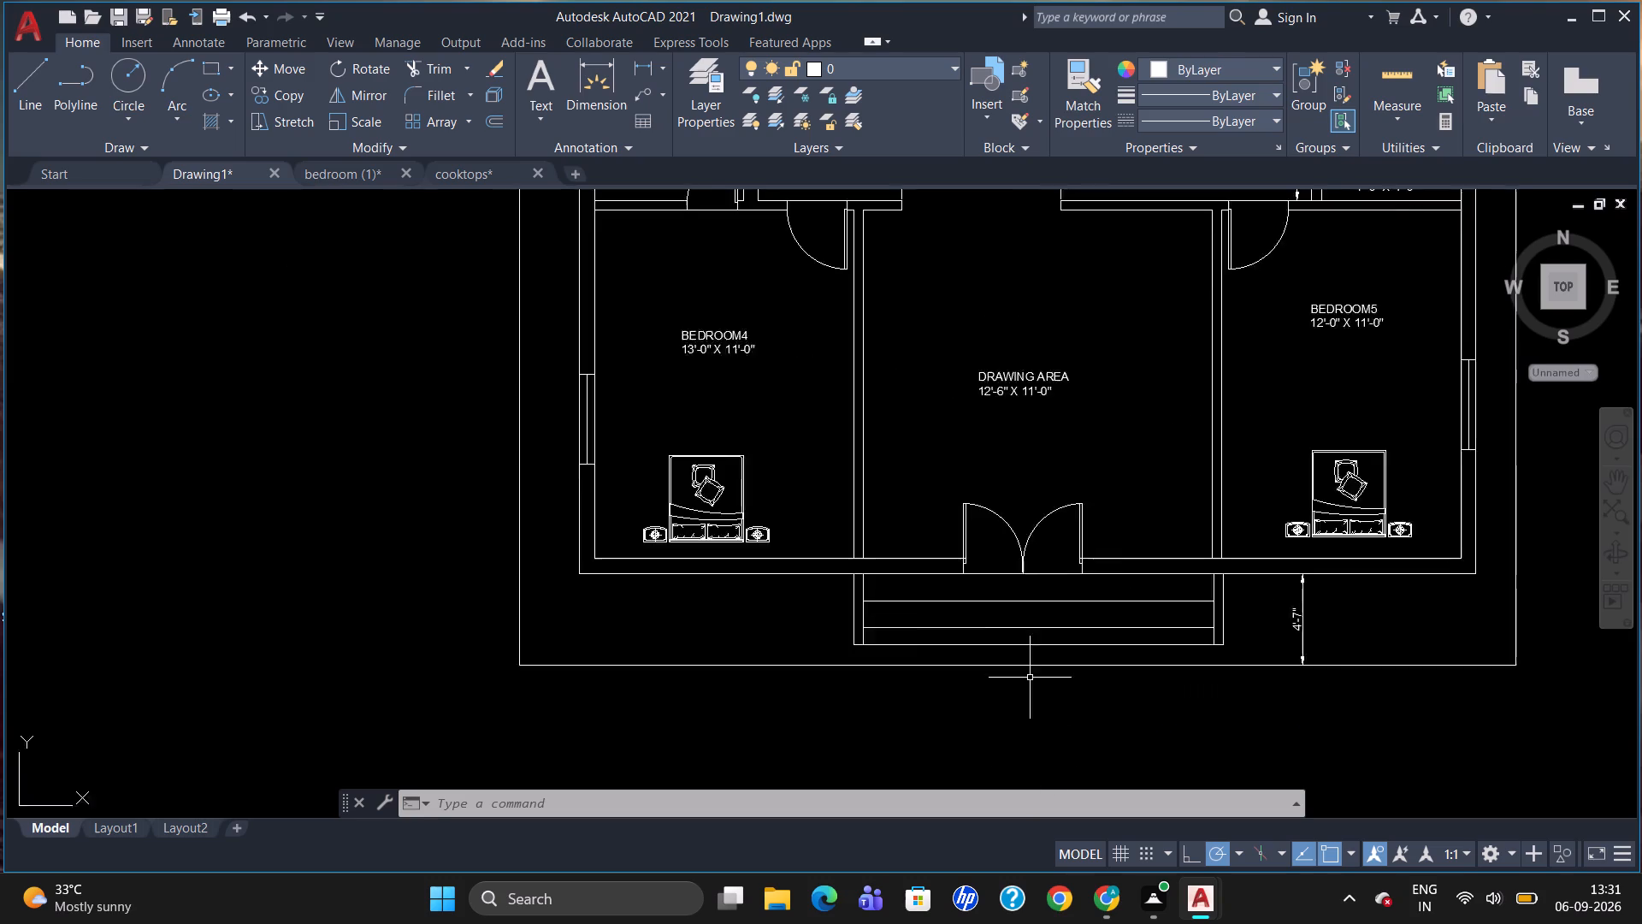
scroll(1032, 671, "up", 1)
scroll(1060, 564, "down", 3)
Add the multiline text title "Ground Floor Plan" with a text height of 5" below the south boundary line.
key("t")
key("Return")
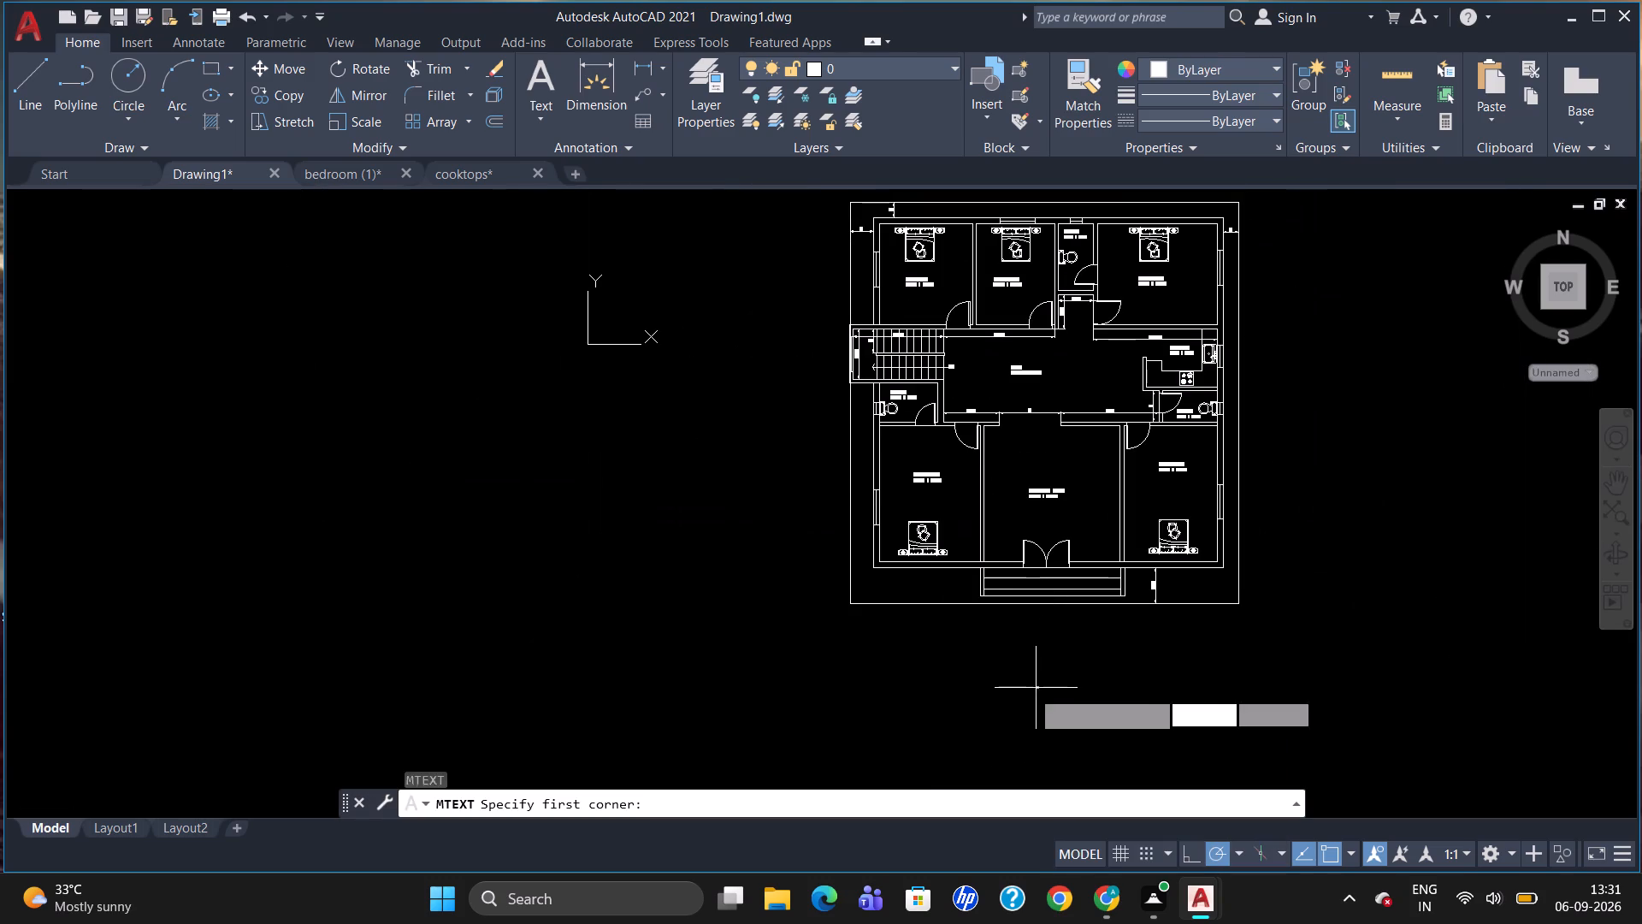
scroll(1016, 686, "up", 2)
left_click(904, 530)
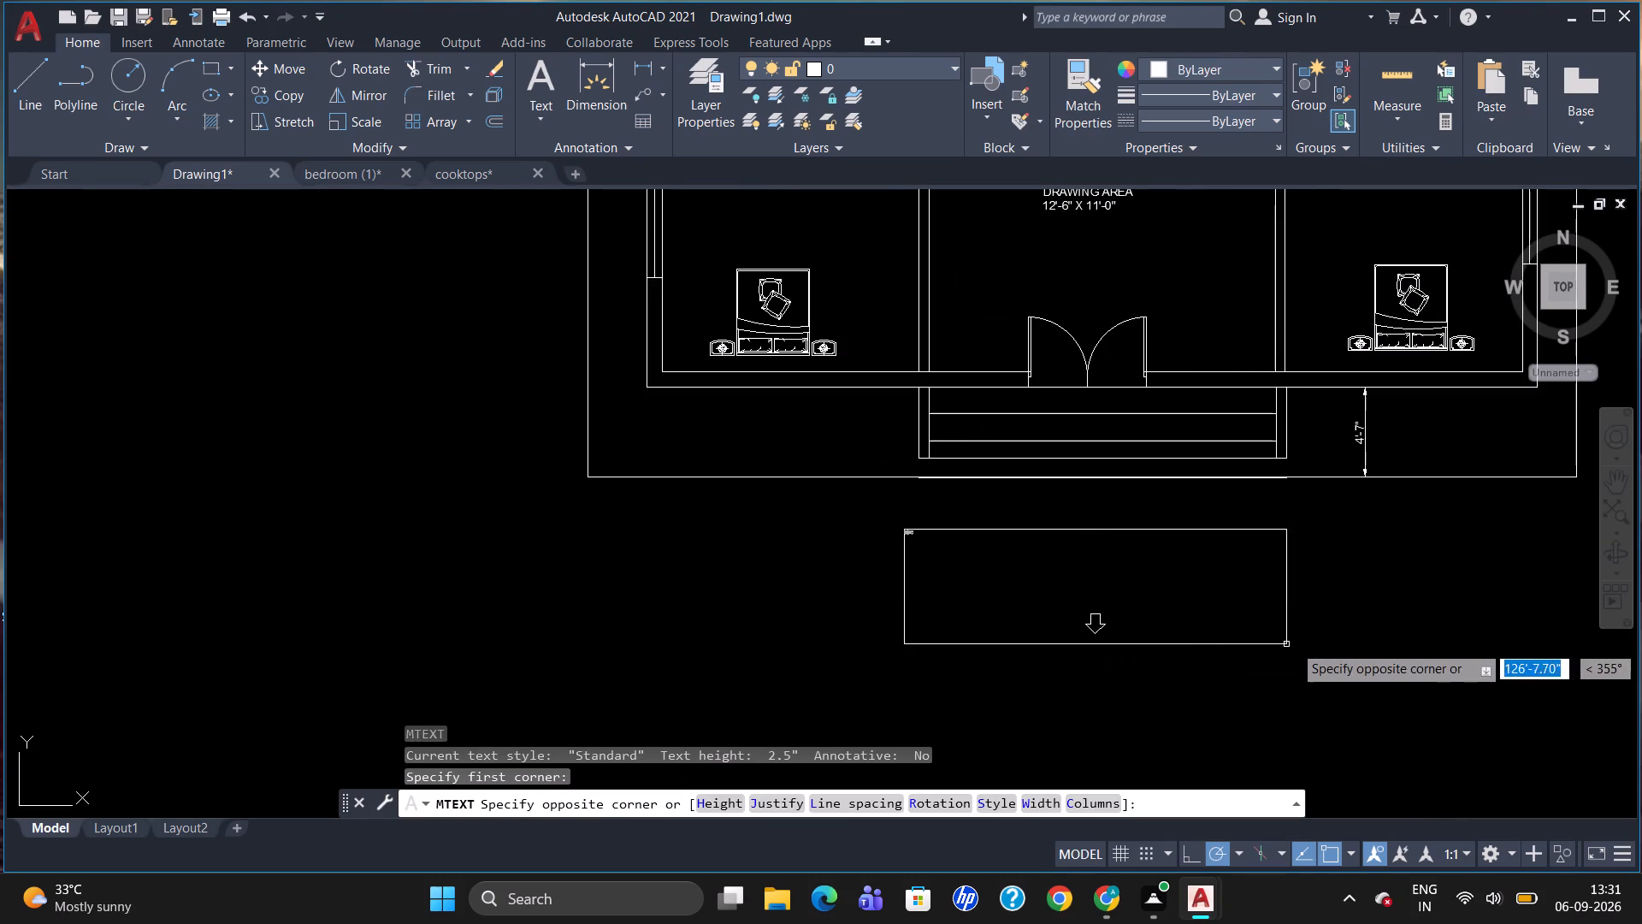
left_click(1393, 661)
scroll(1047, 473, "up", 4)
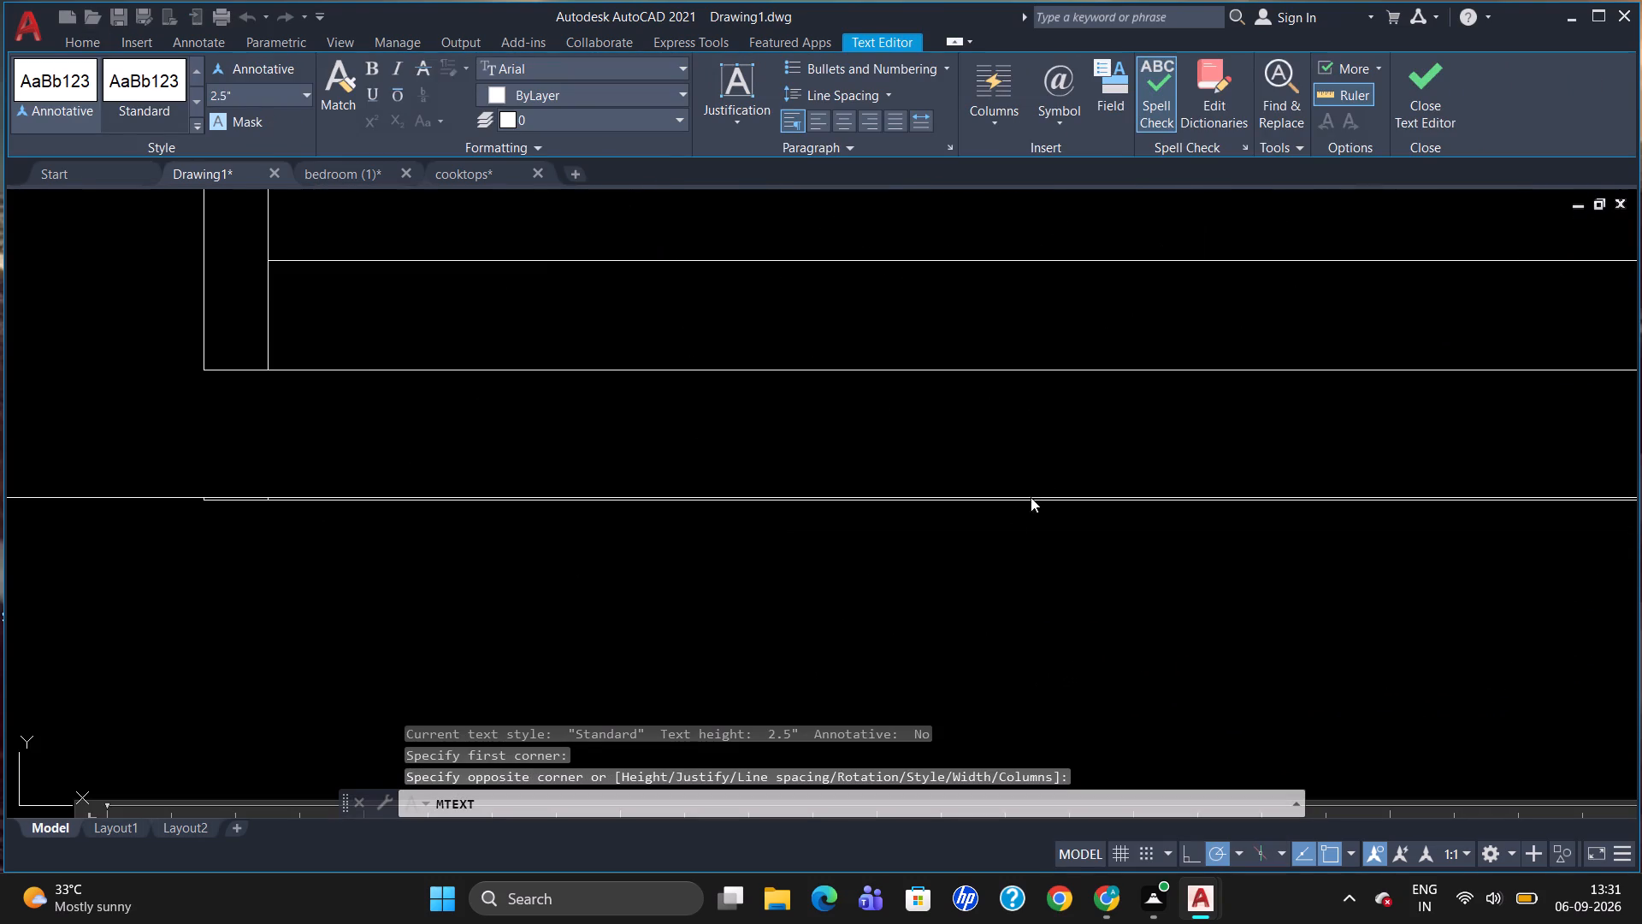
scroll(992, 522, "down", 3)
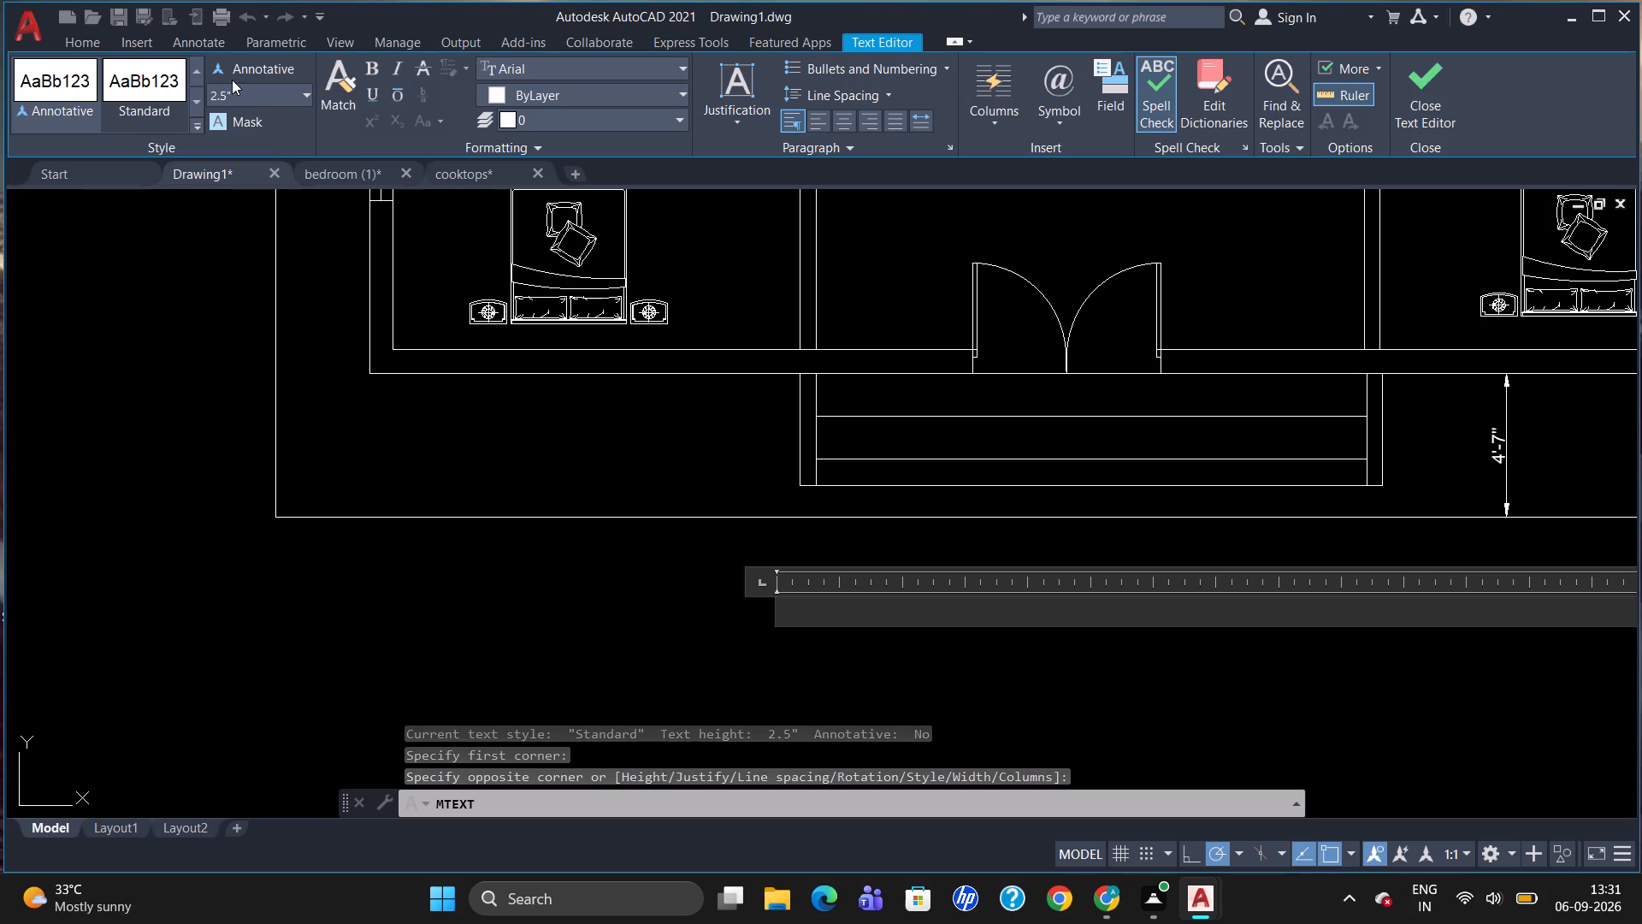
left_click(231, 87)
key("BackSpace")
key("5")
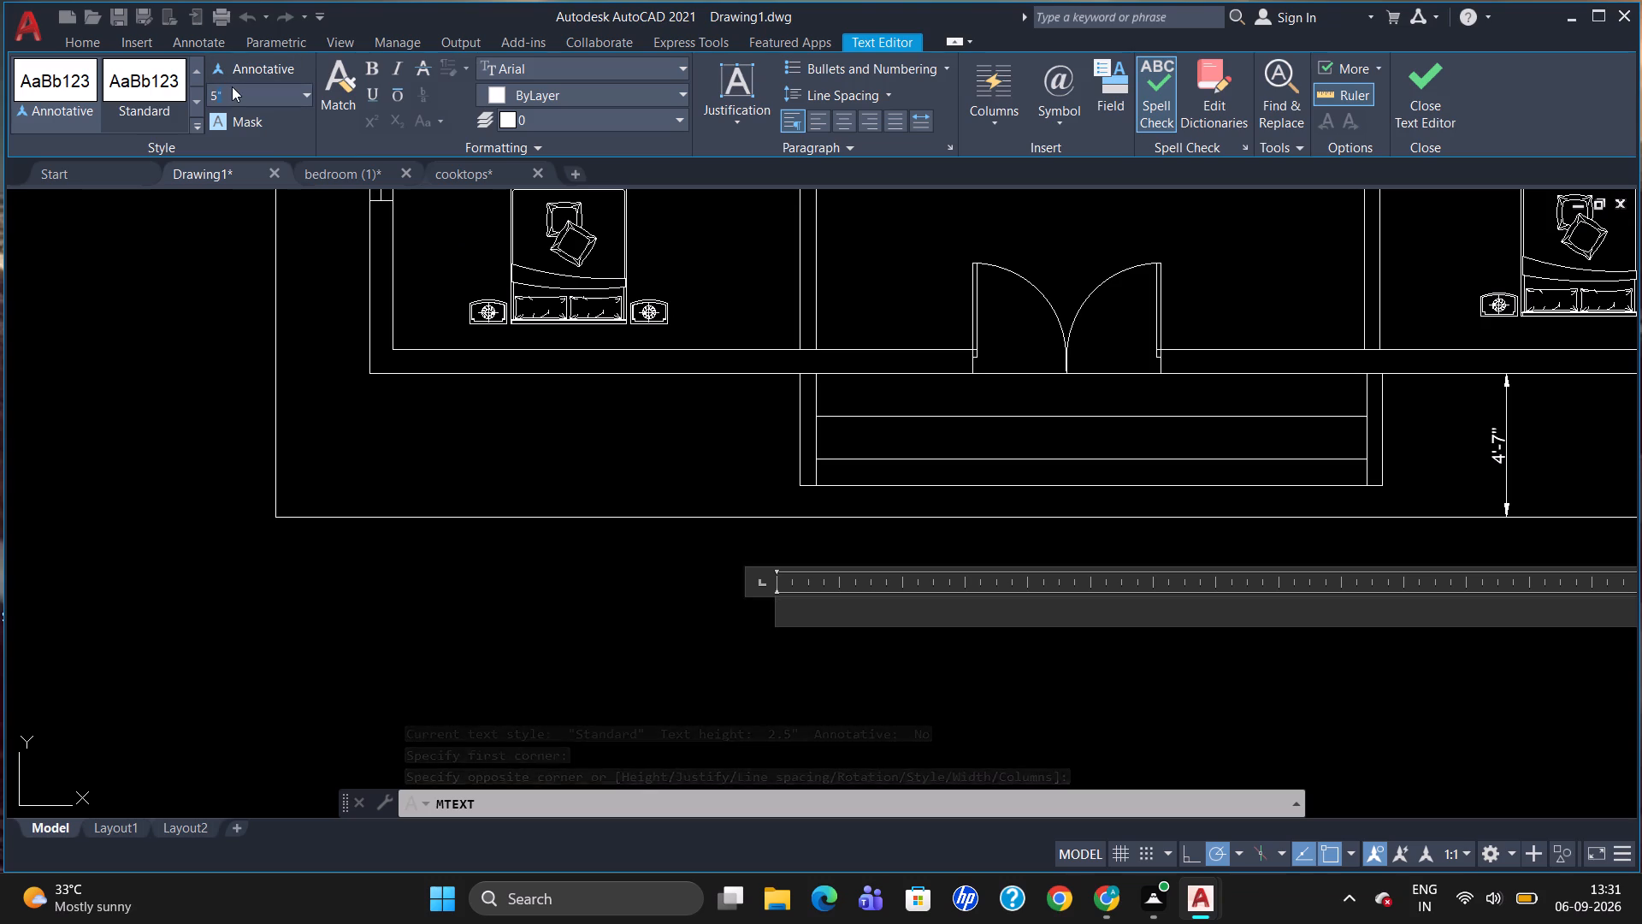
key("Return")
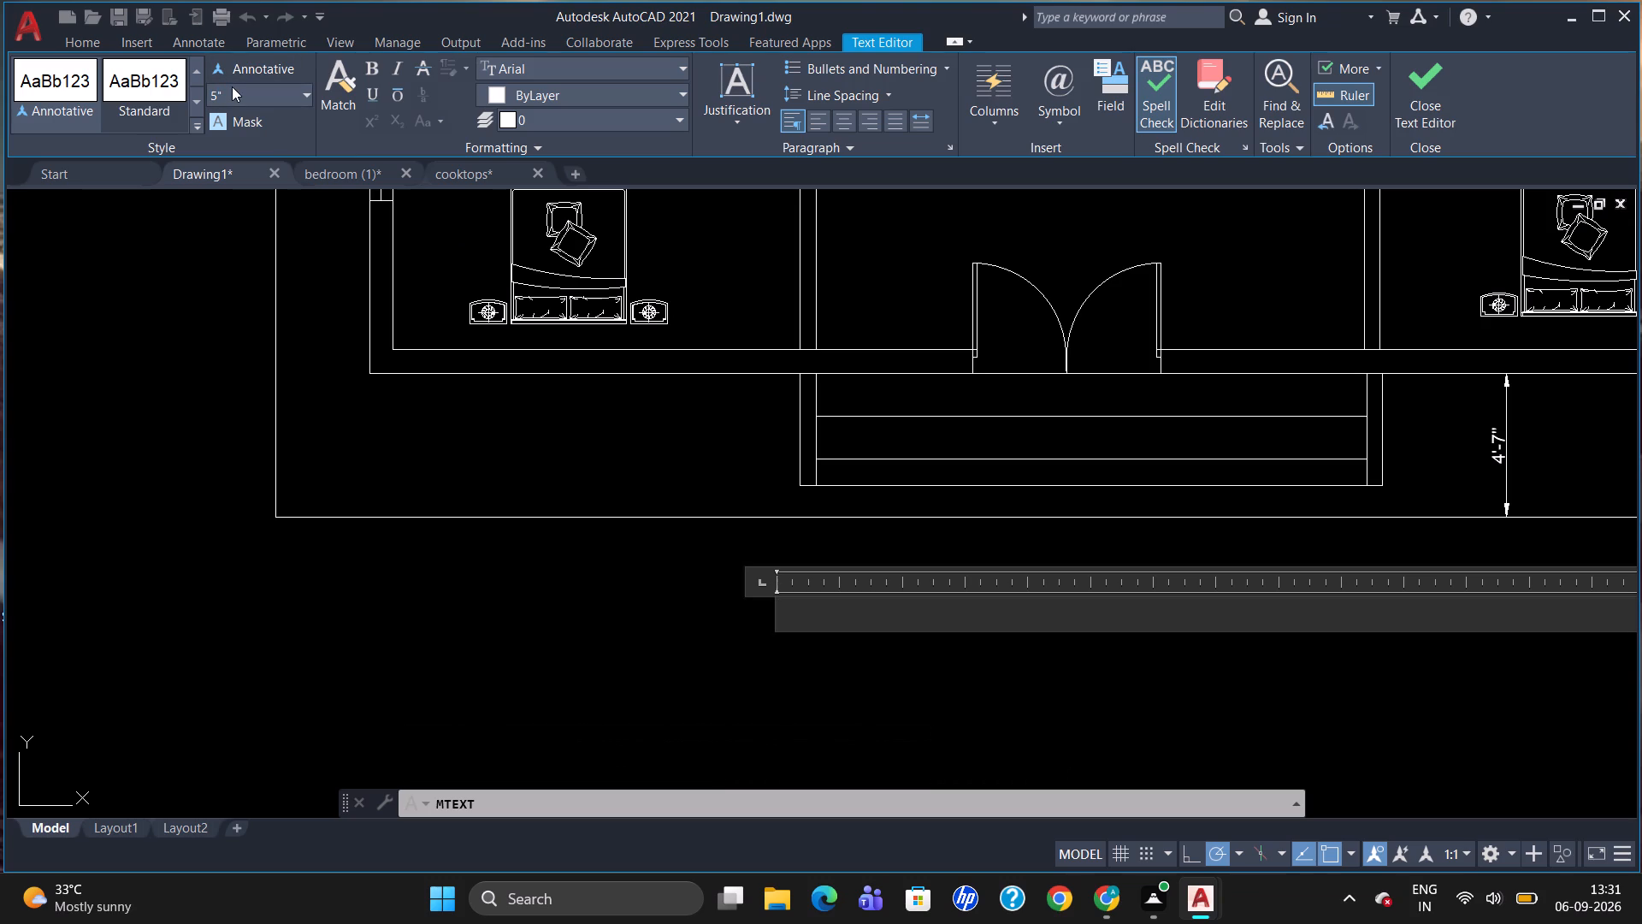
type("G R")
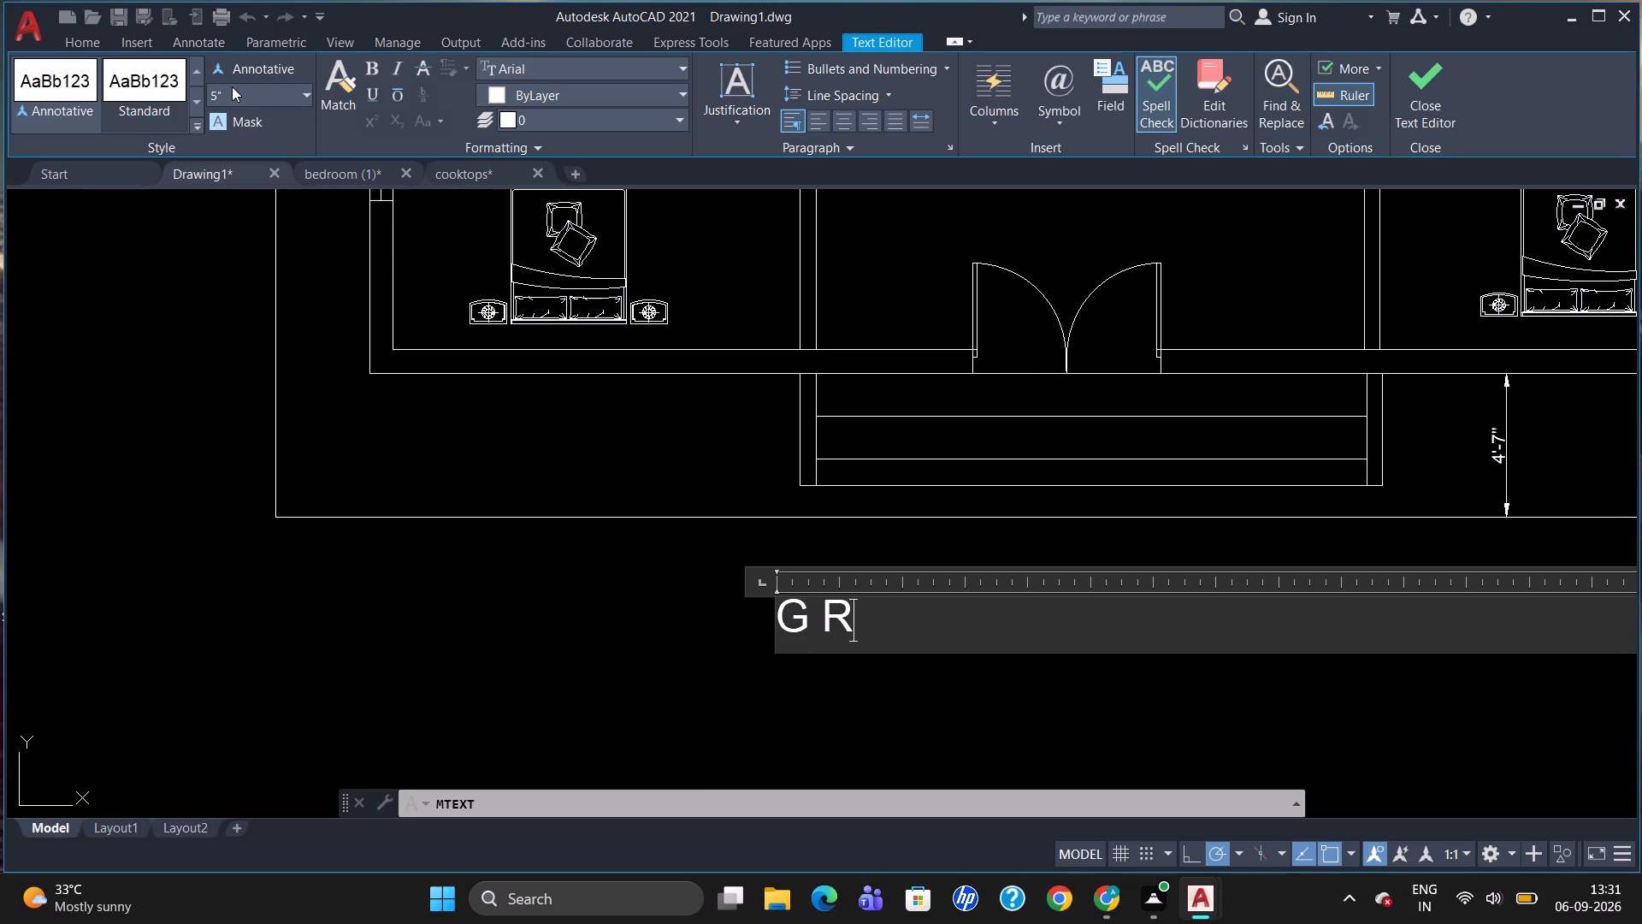
key("BackSpace")
key("BackSpace")
type("round")
key("space")
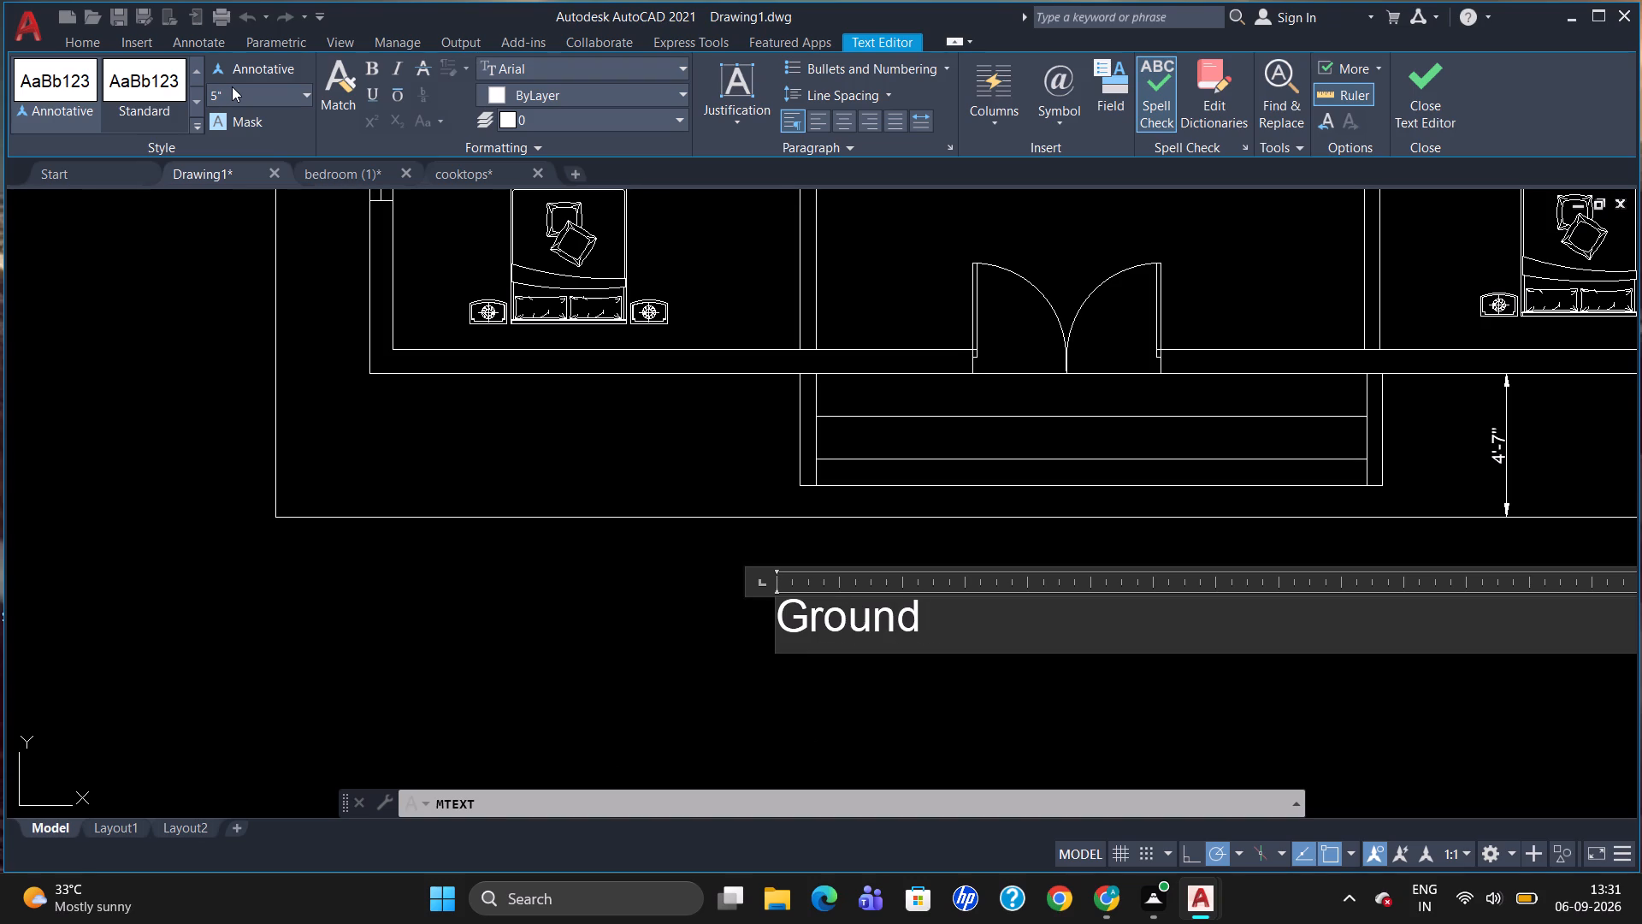
key("f")
type("loor")
key("space")
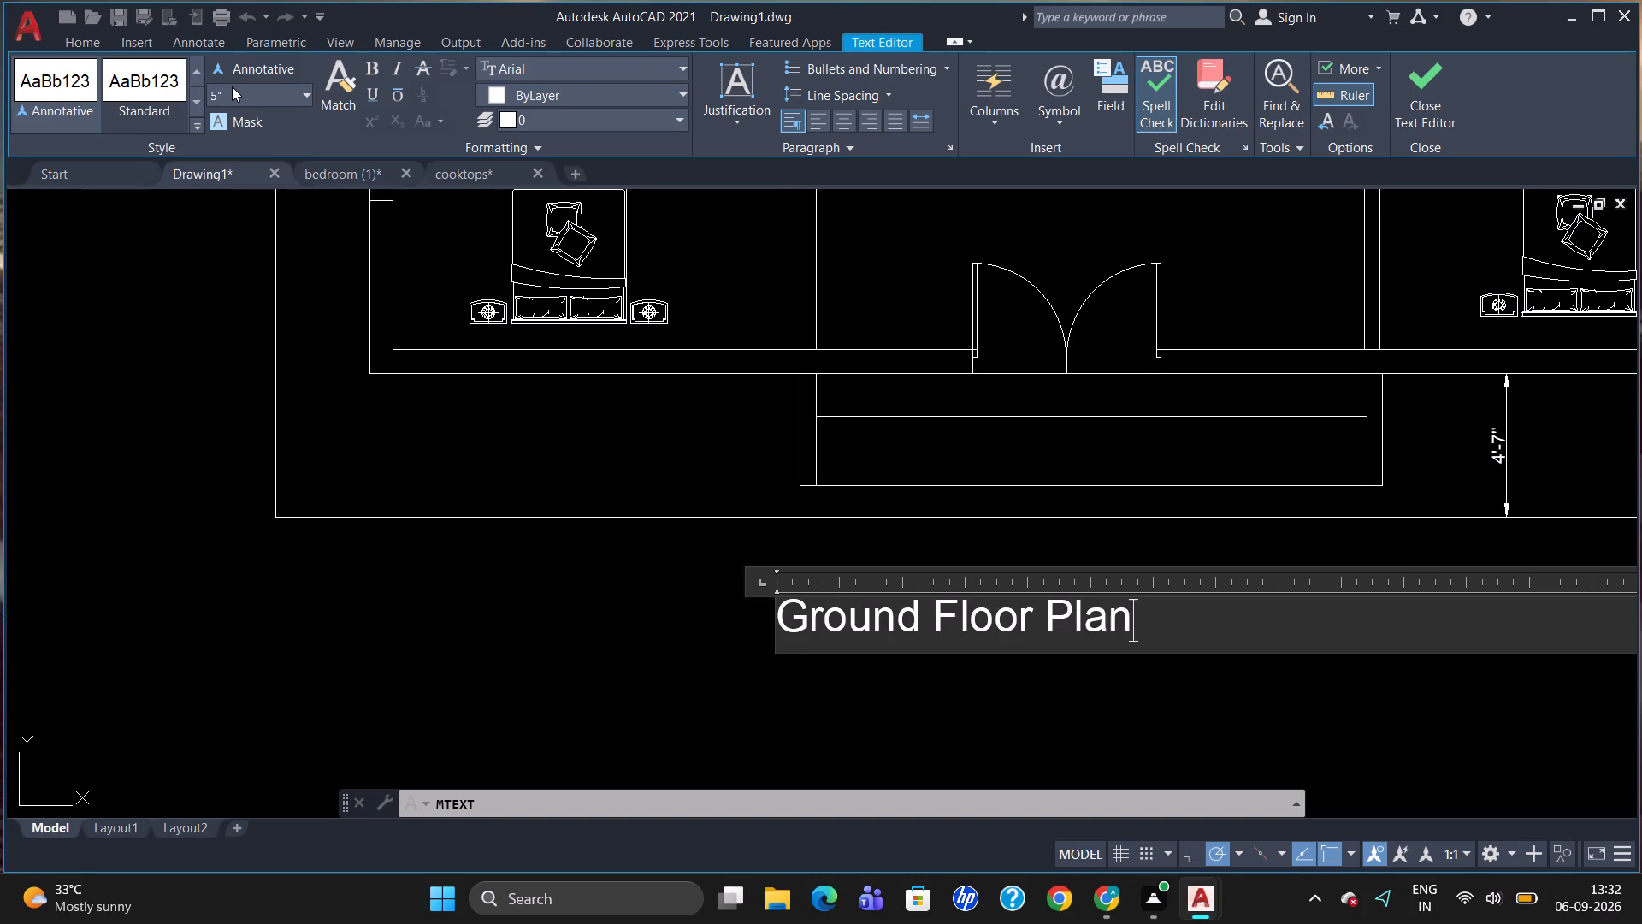
left_click(1258, 660)
Move the "Ground Floor Plan" title east so it sits roughly centred below the entrance steps.
left_click(915, 613)
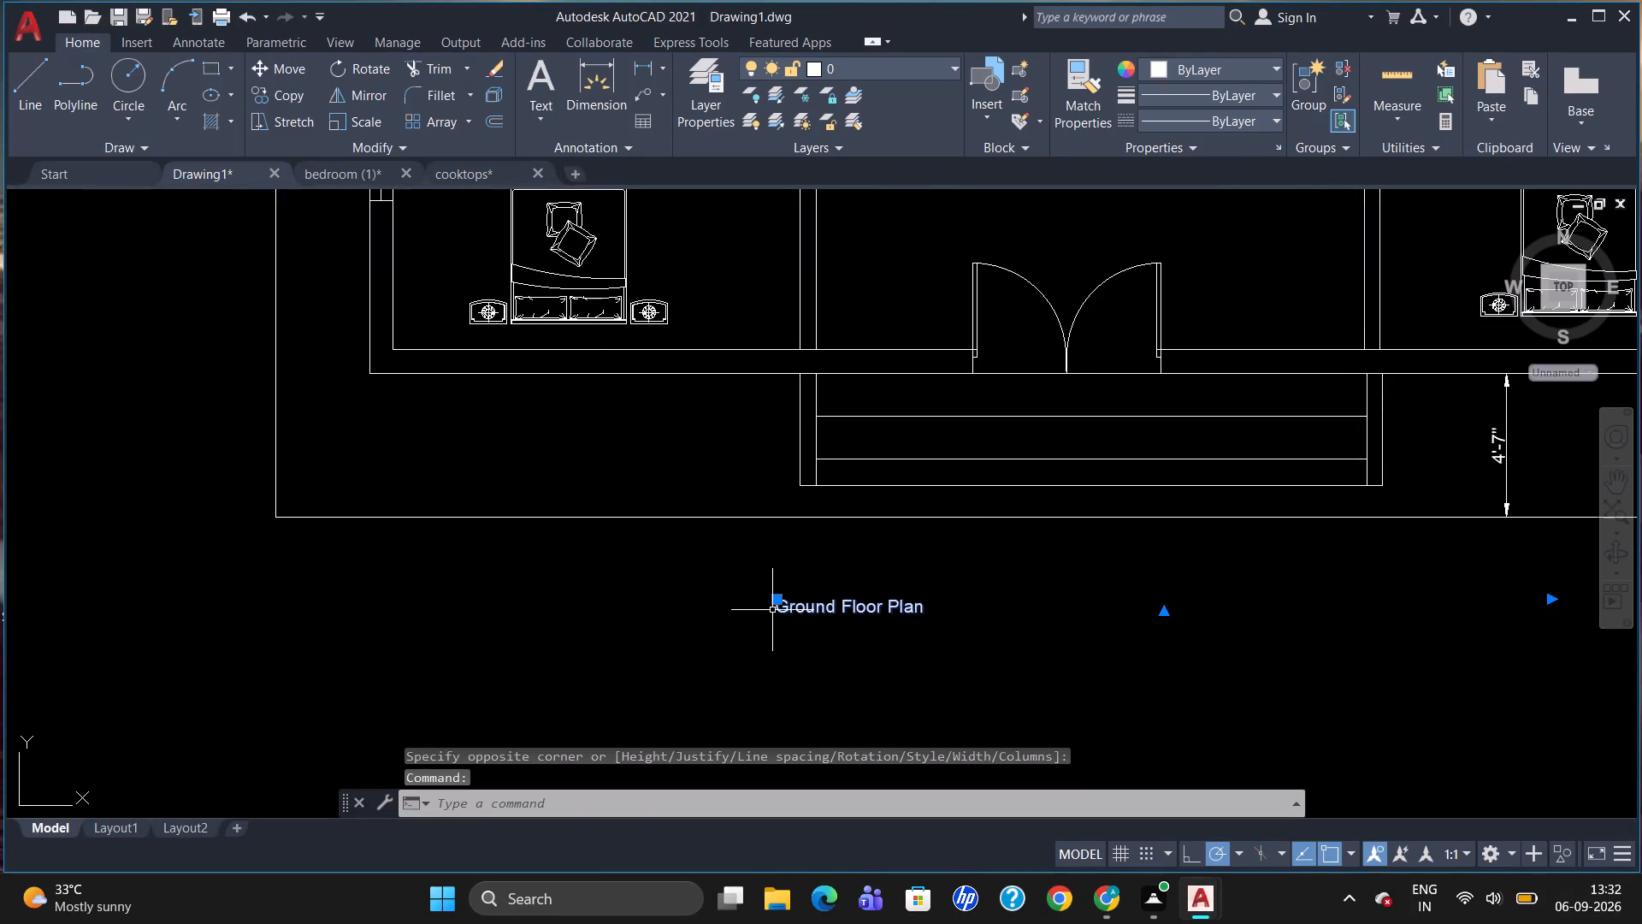
left_click(771, 599)
left_click(797, 588)
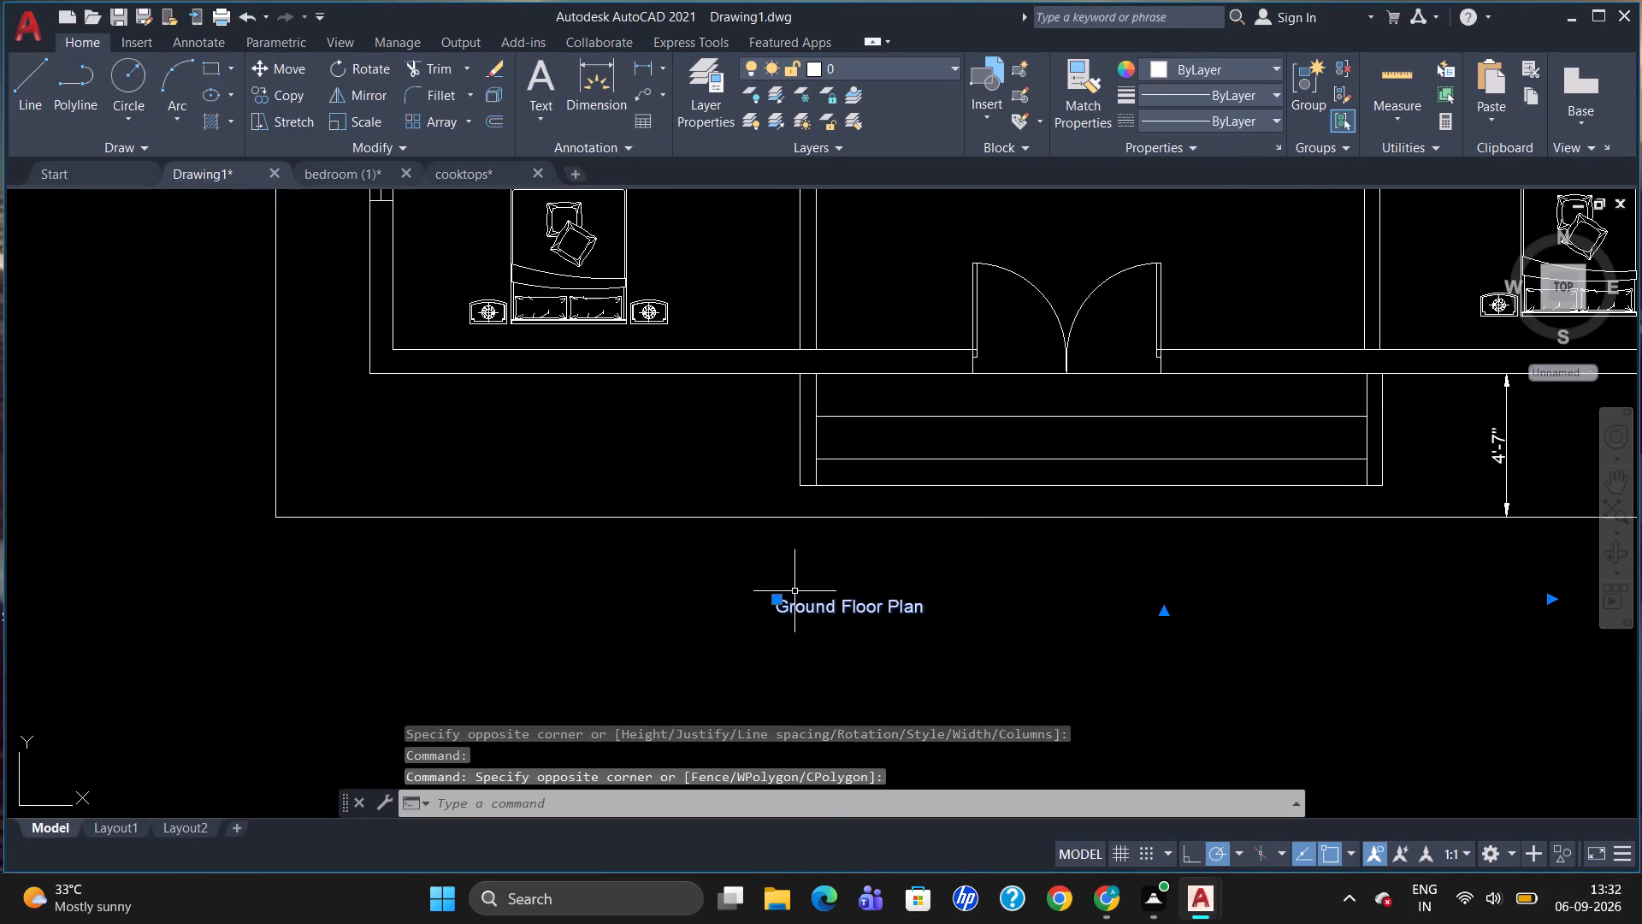
left_click(774, 602)
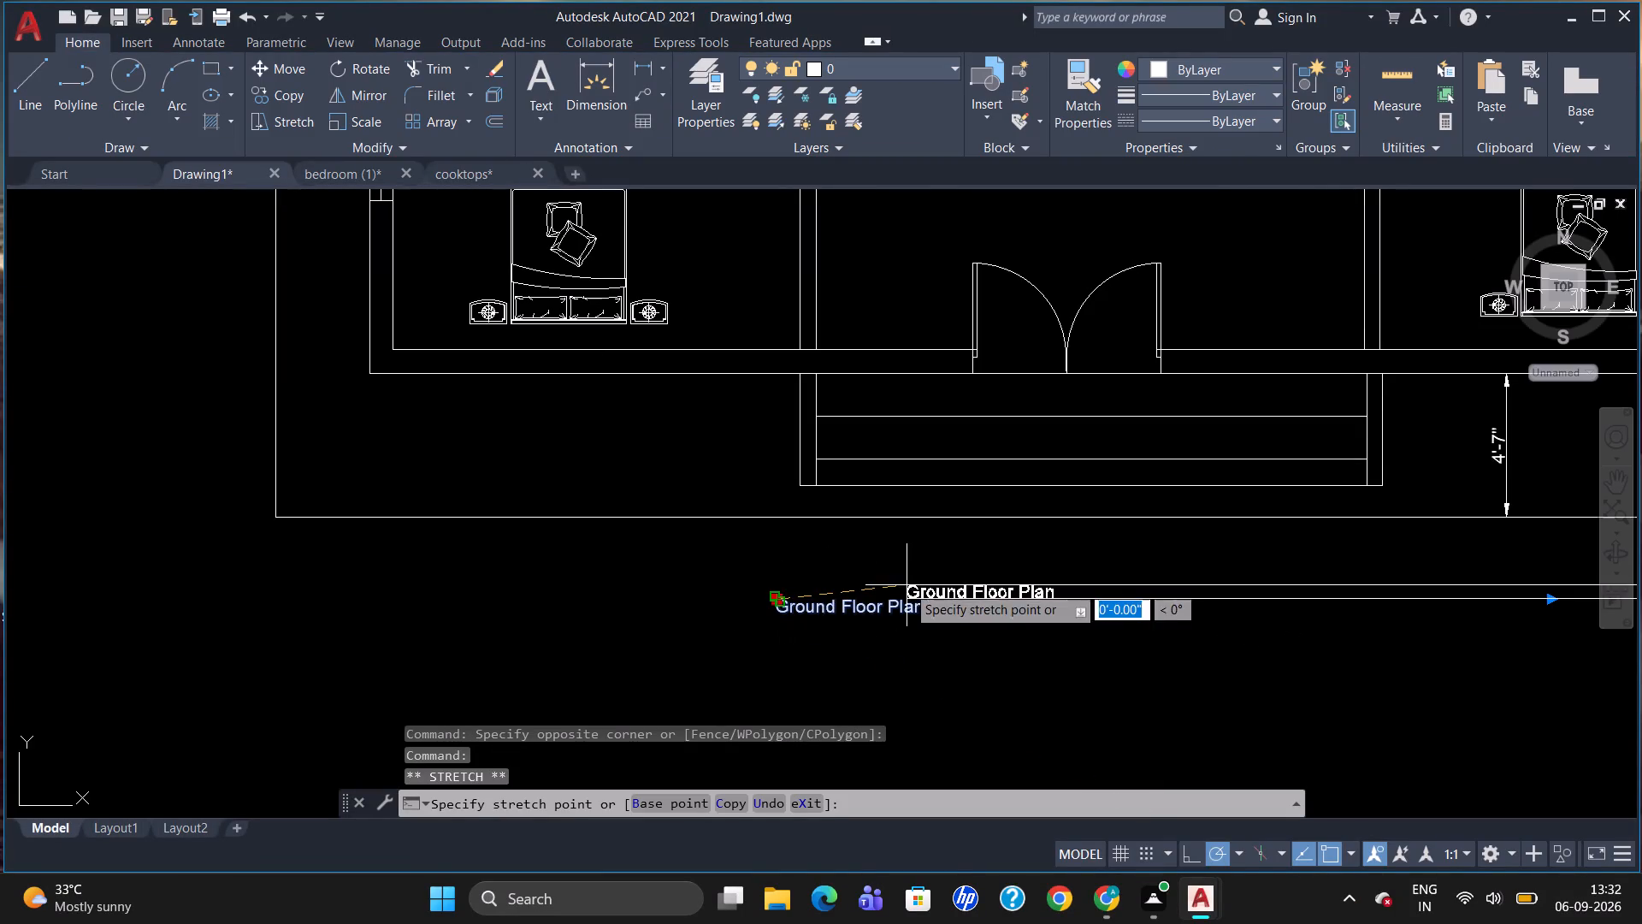
left_click(907, 585)
left_click(778, 599)
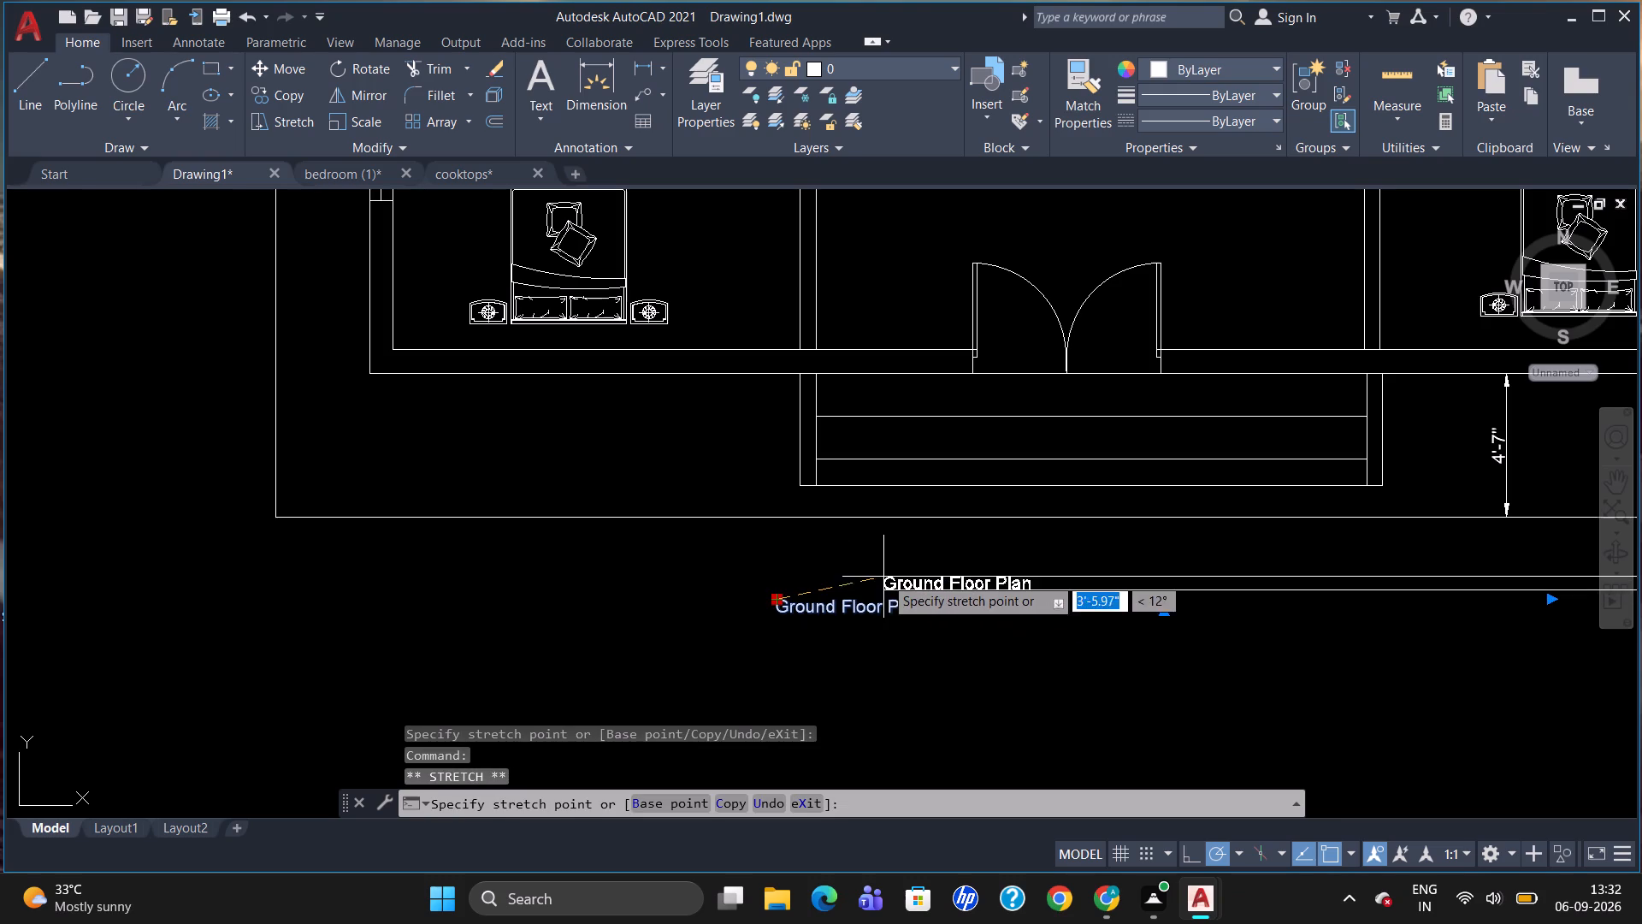
left_click(948, 583)
key("Escape")
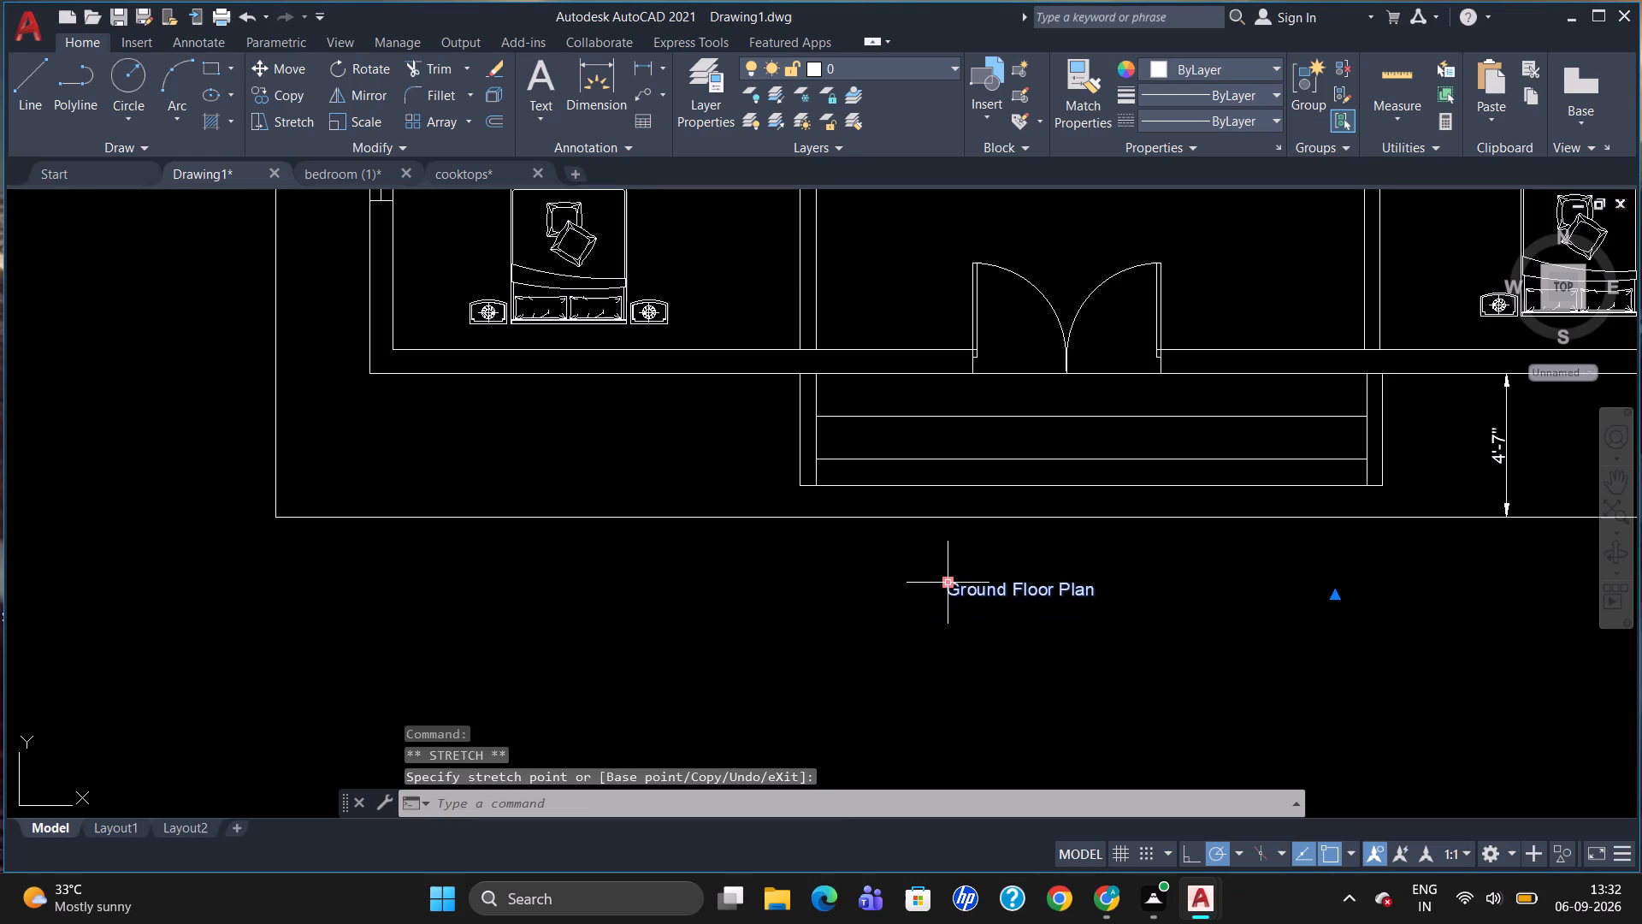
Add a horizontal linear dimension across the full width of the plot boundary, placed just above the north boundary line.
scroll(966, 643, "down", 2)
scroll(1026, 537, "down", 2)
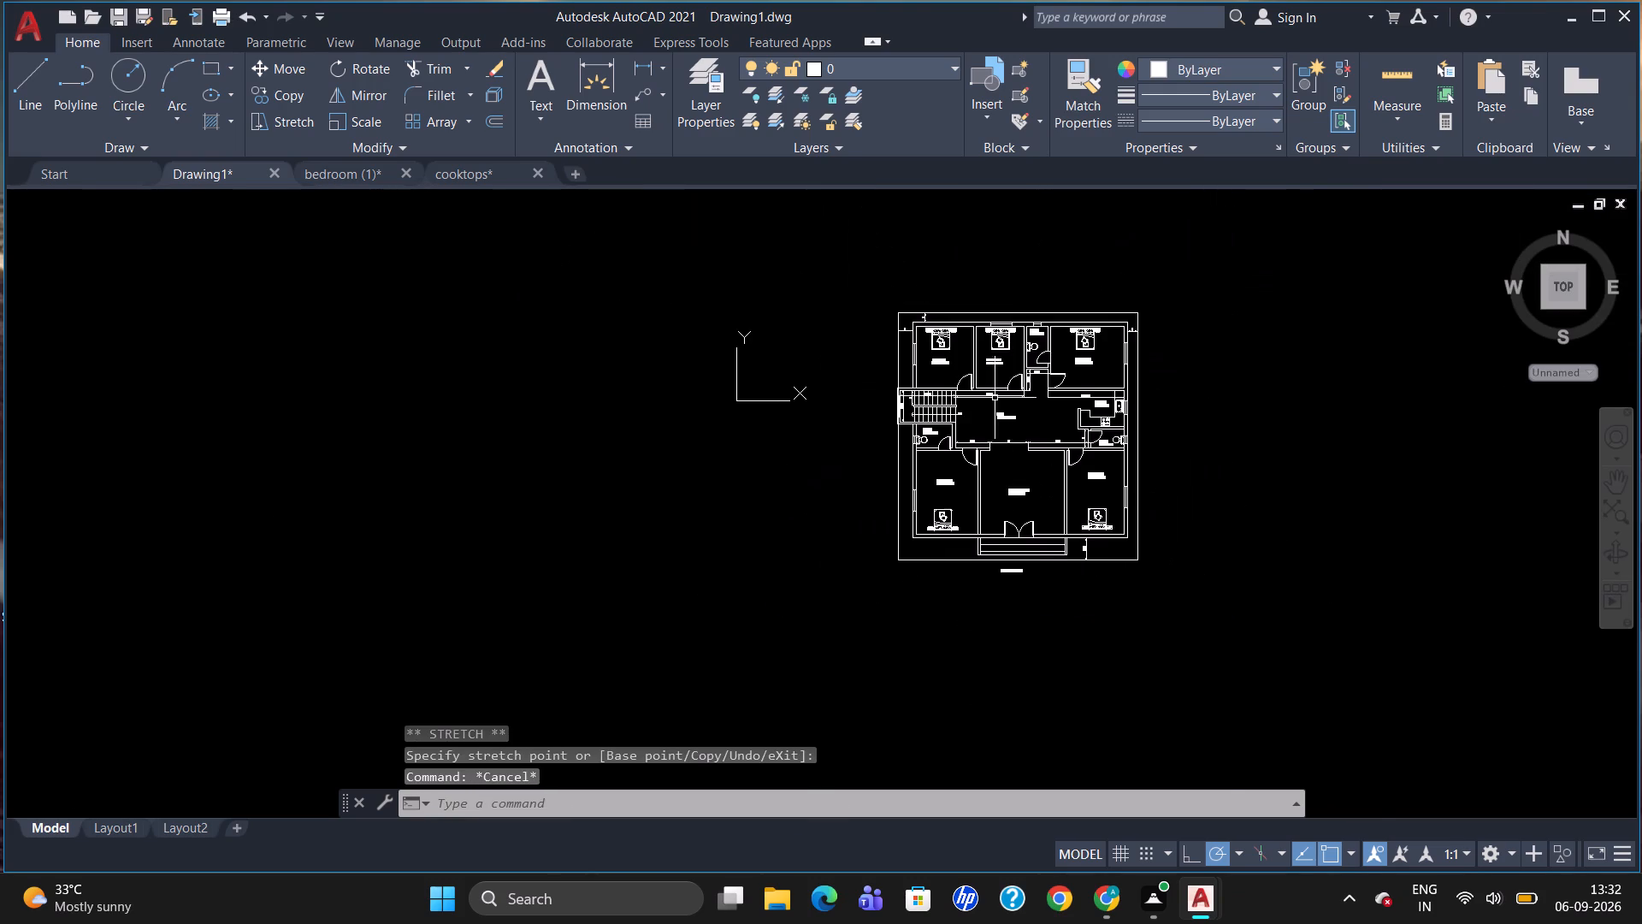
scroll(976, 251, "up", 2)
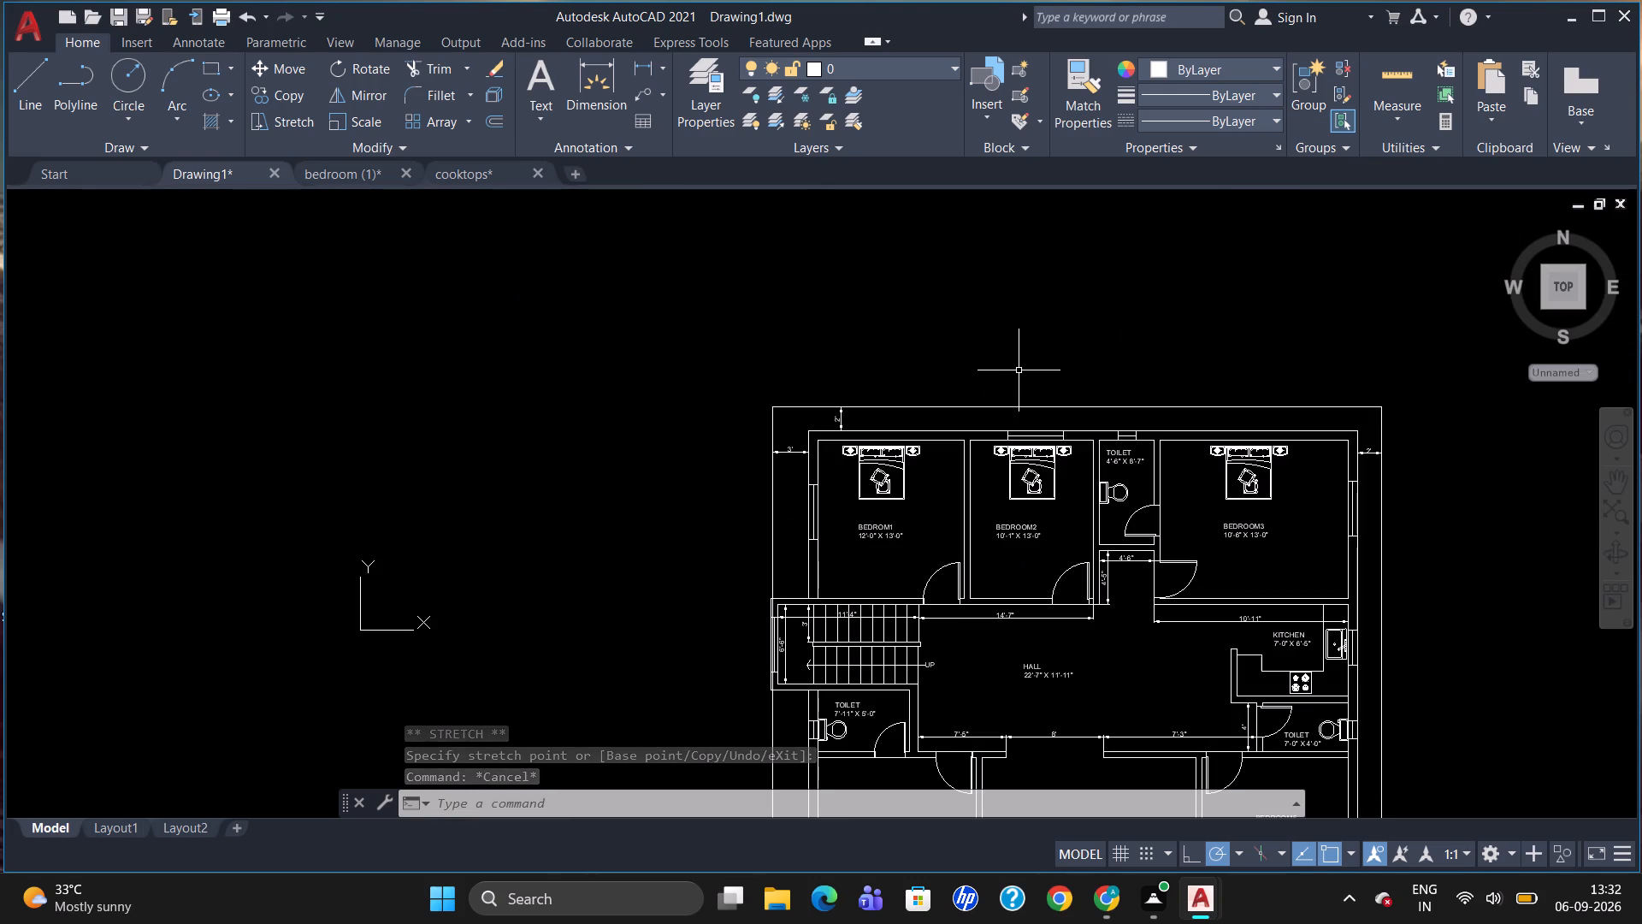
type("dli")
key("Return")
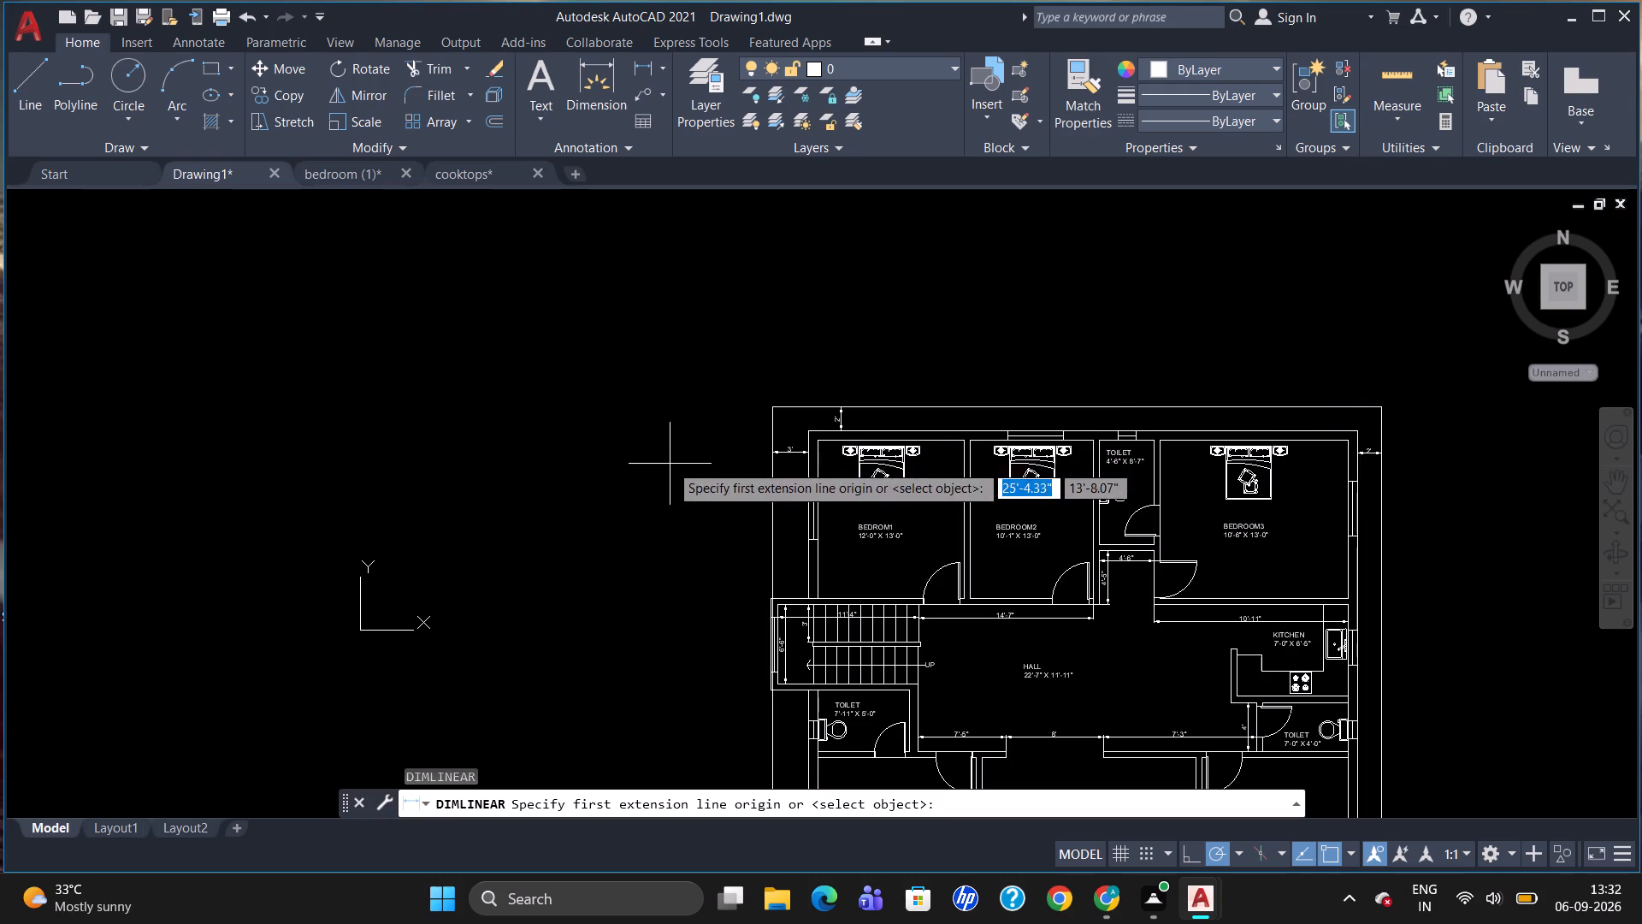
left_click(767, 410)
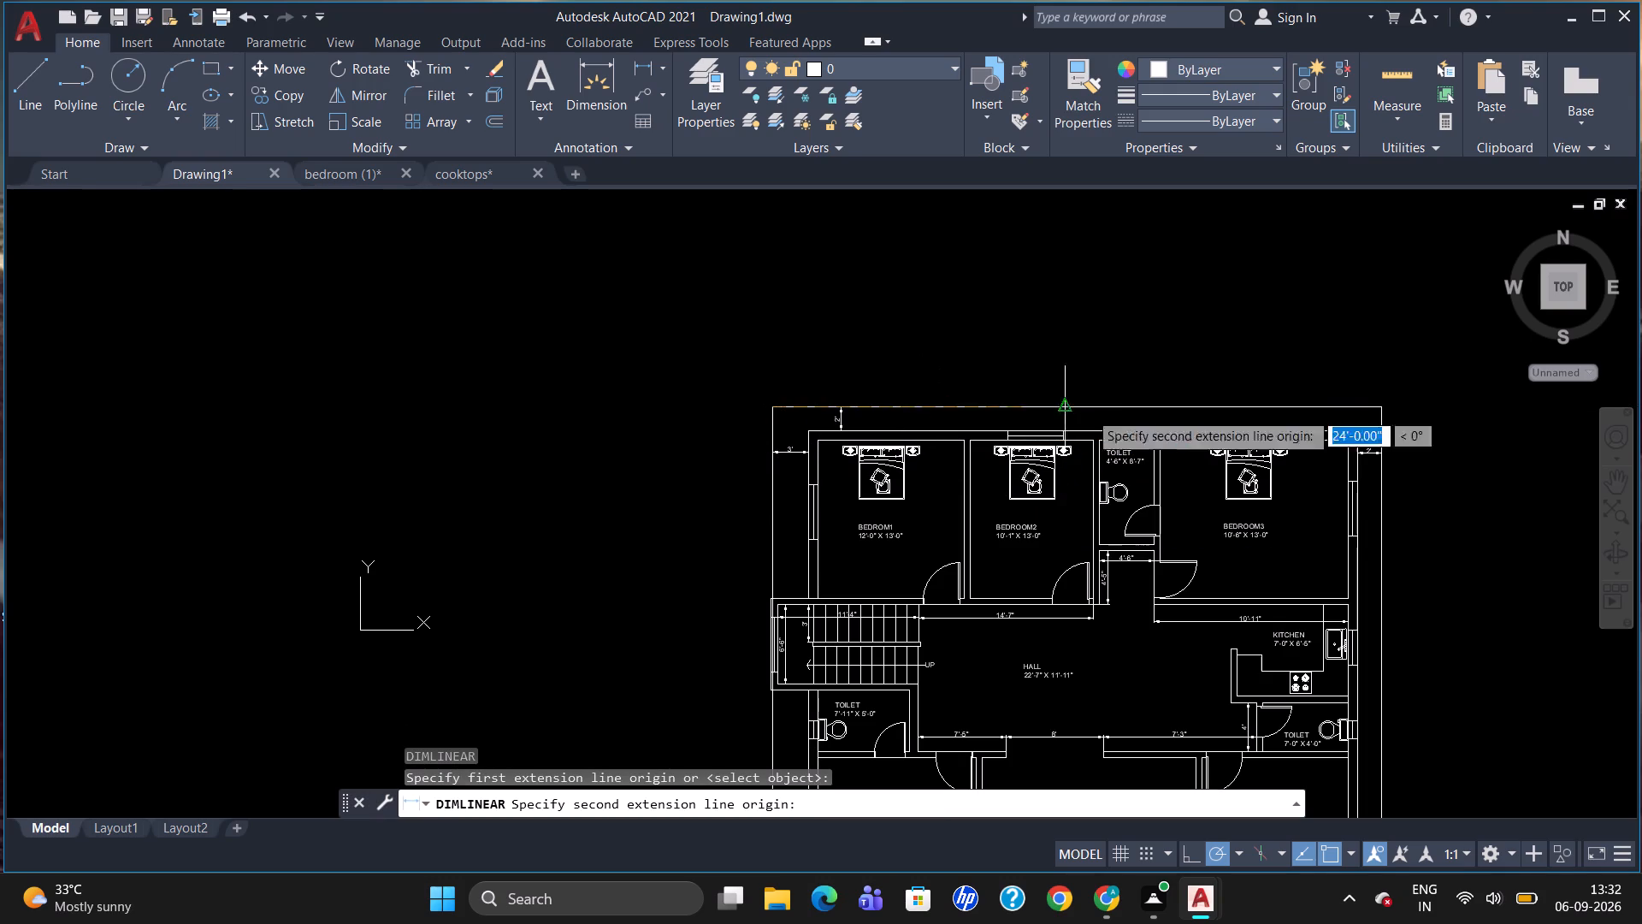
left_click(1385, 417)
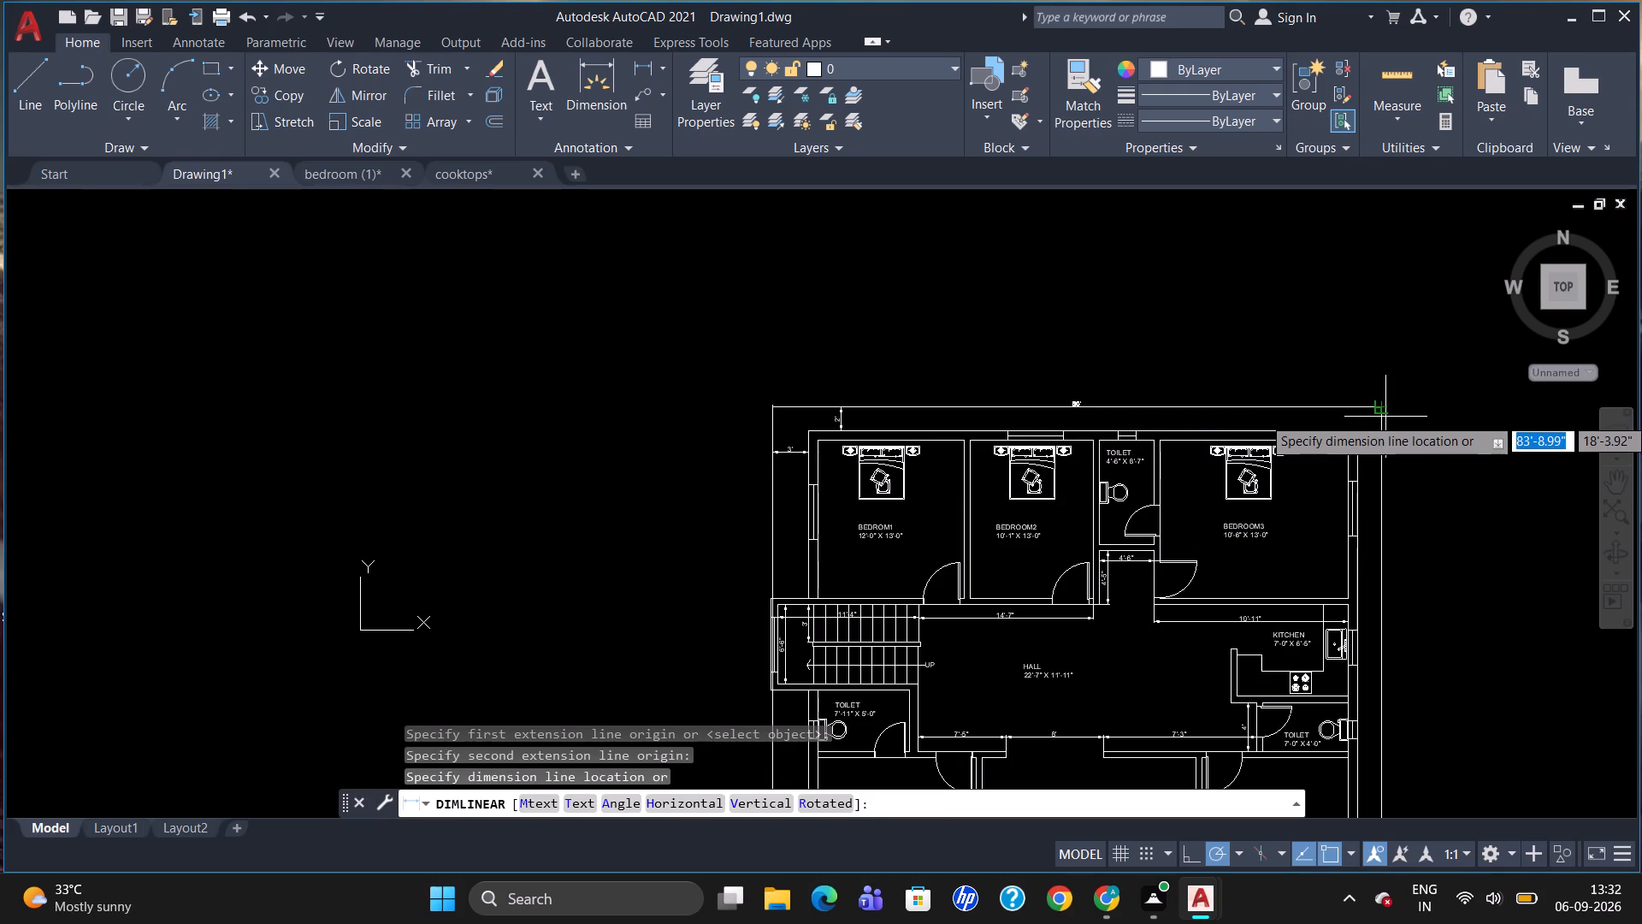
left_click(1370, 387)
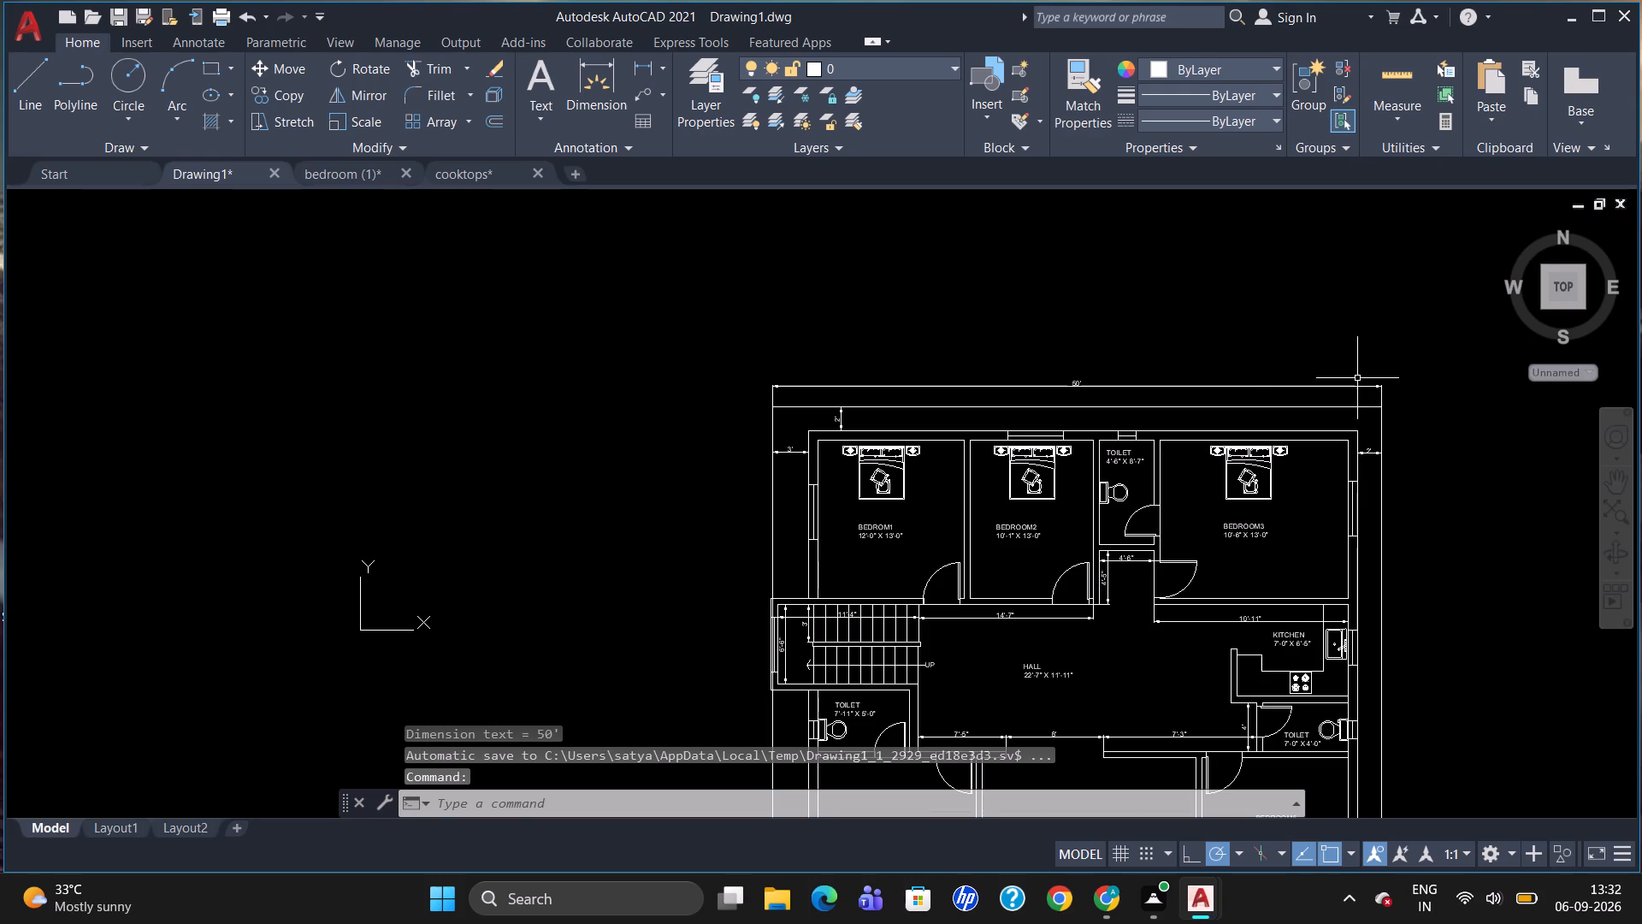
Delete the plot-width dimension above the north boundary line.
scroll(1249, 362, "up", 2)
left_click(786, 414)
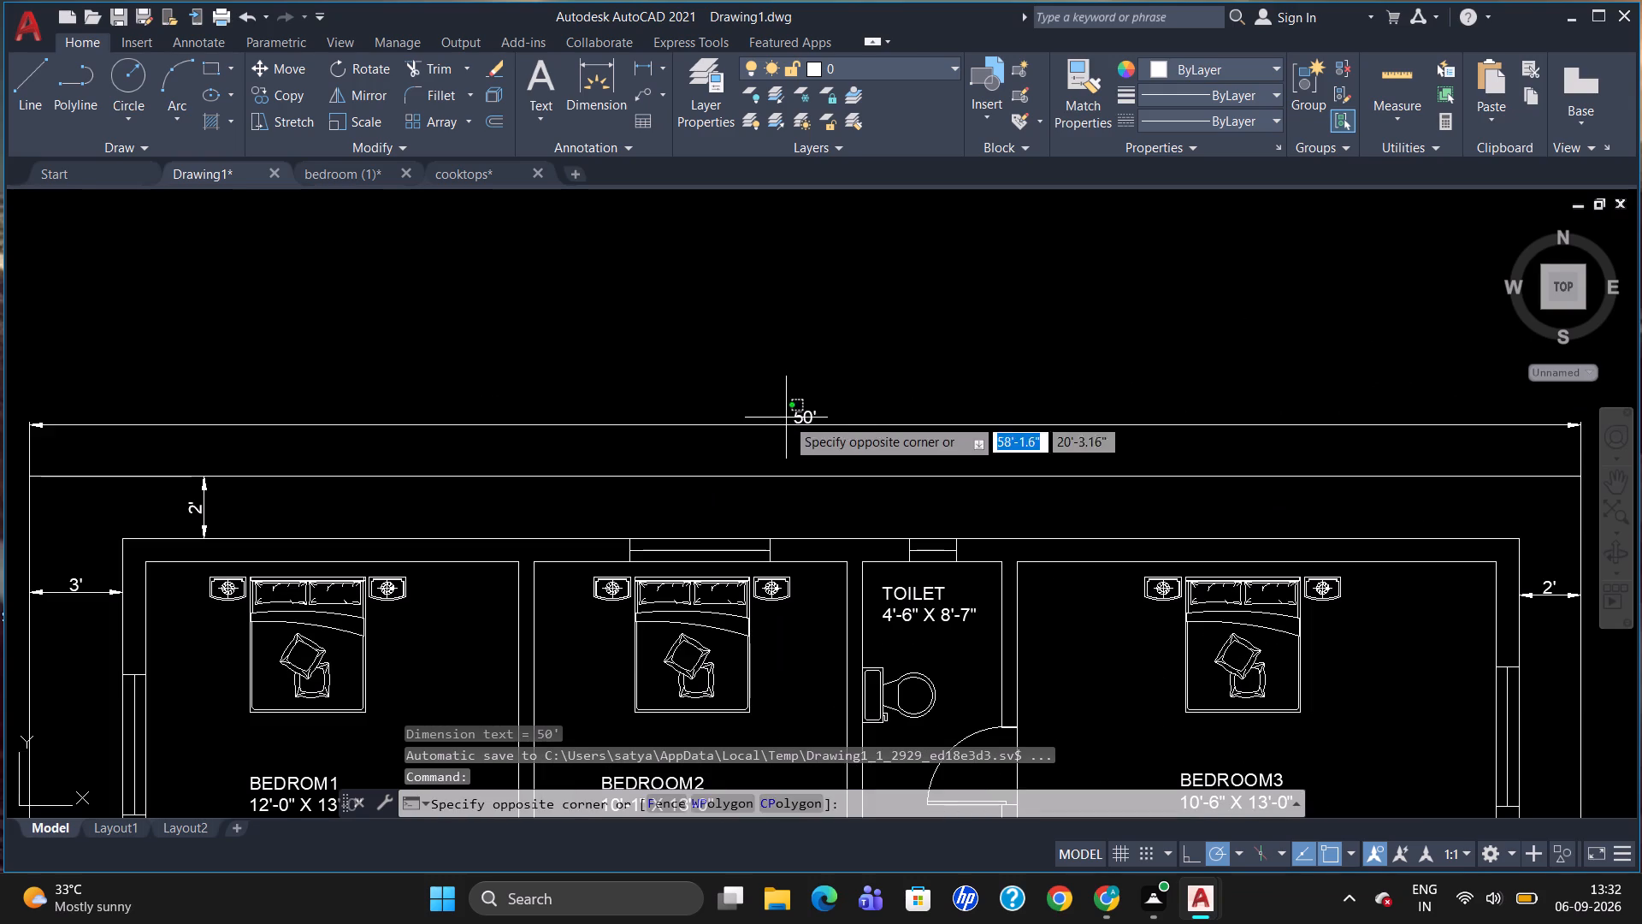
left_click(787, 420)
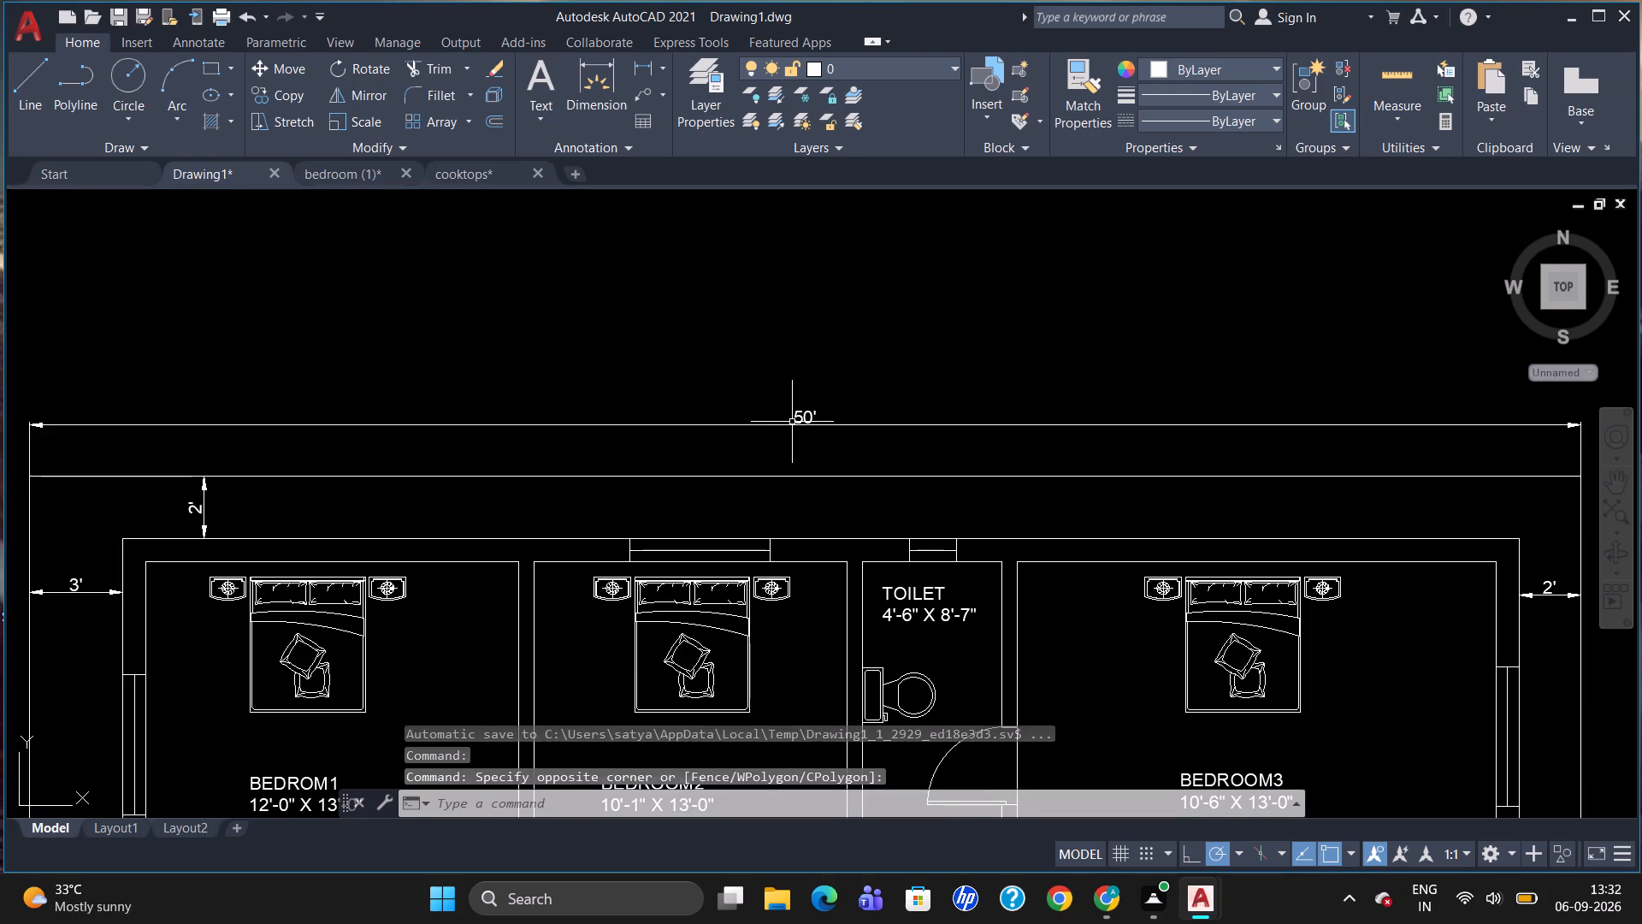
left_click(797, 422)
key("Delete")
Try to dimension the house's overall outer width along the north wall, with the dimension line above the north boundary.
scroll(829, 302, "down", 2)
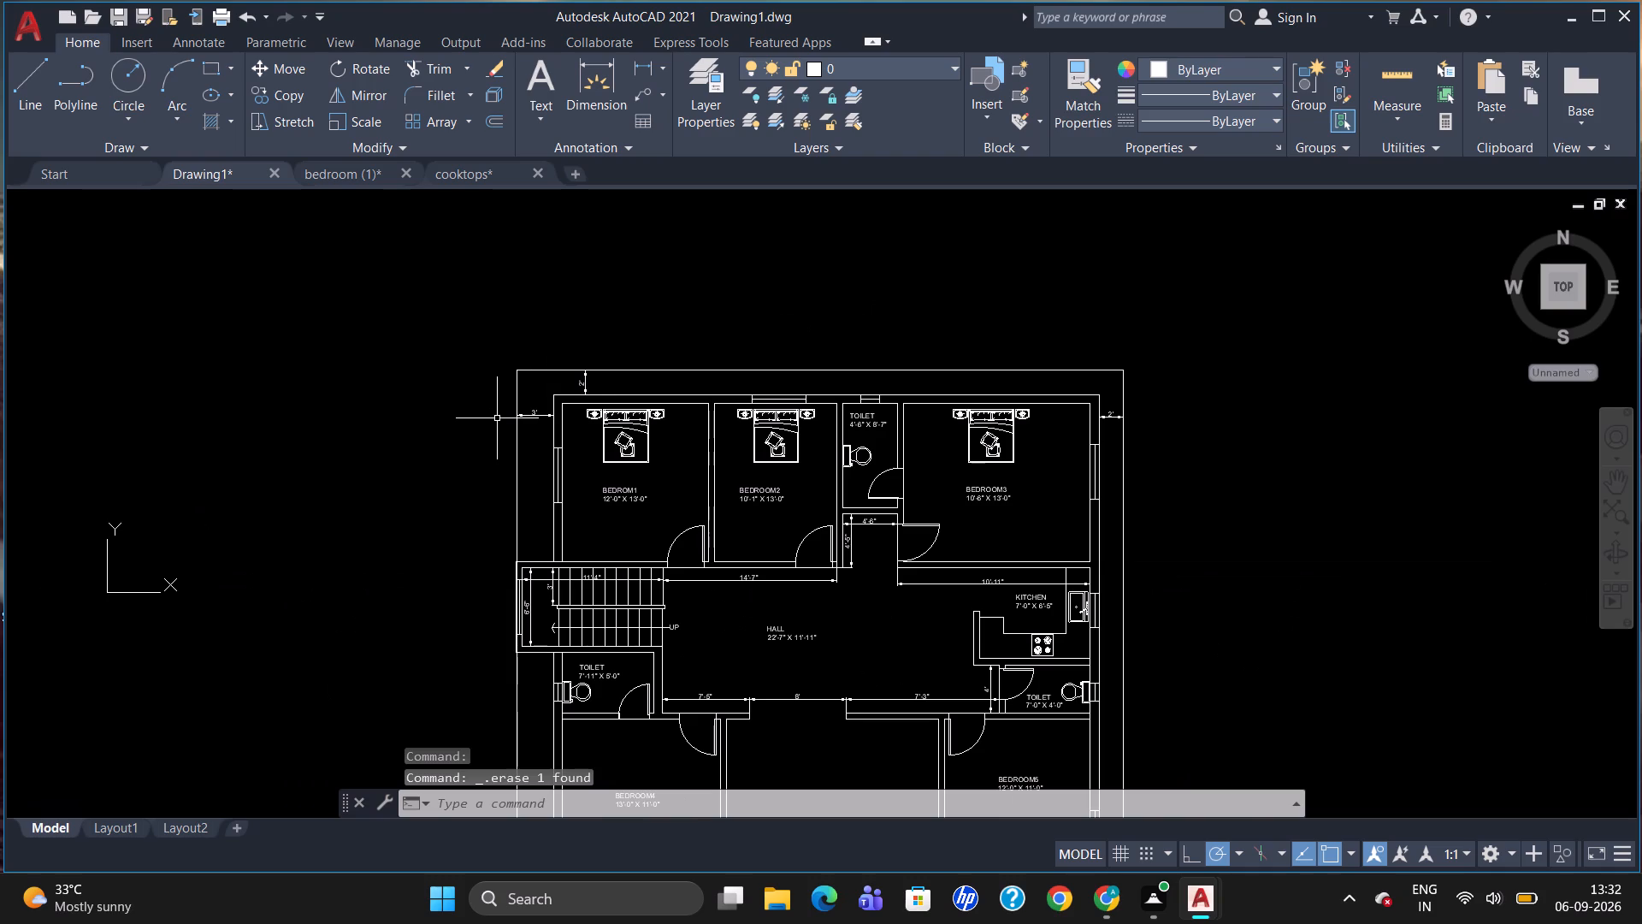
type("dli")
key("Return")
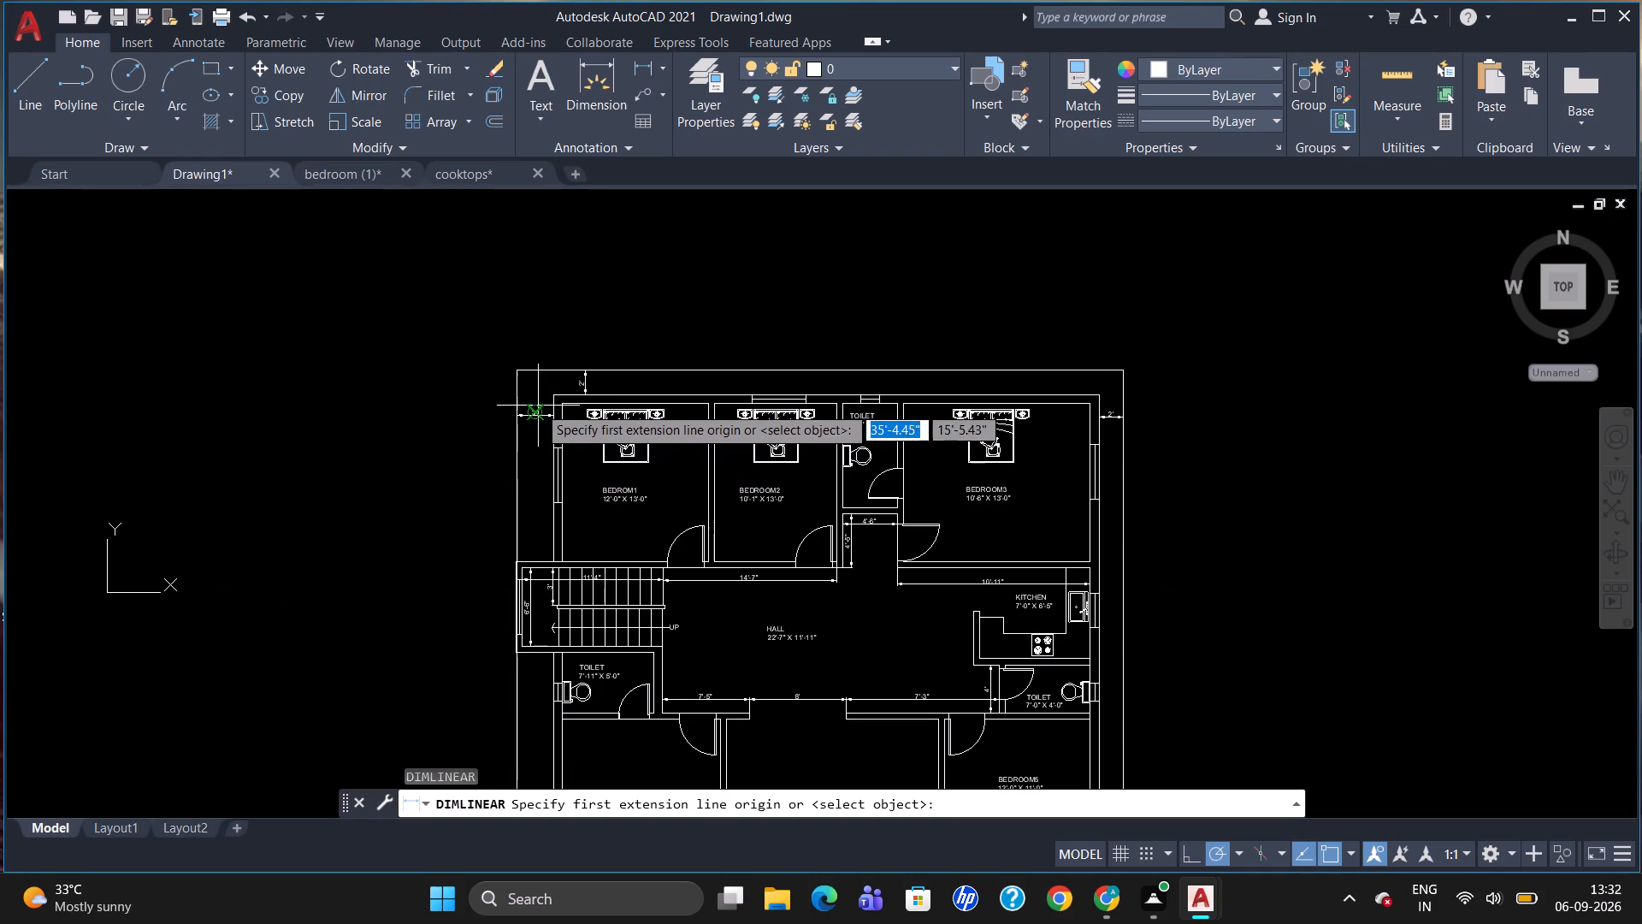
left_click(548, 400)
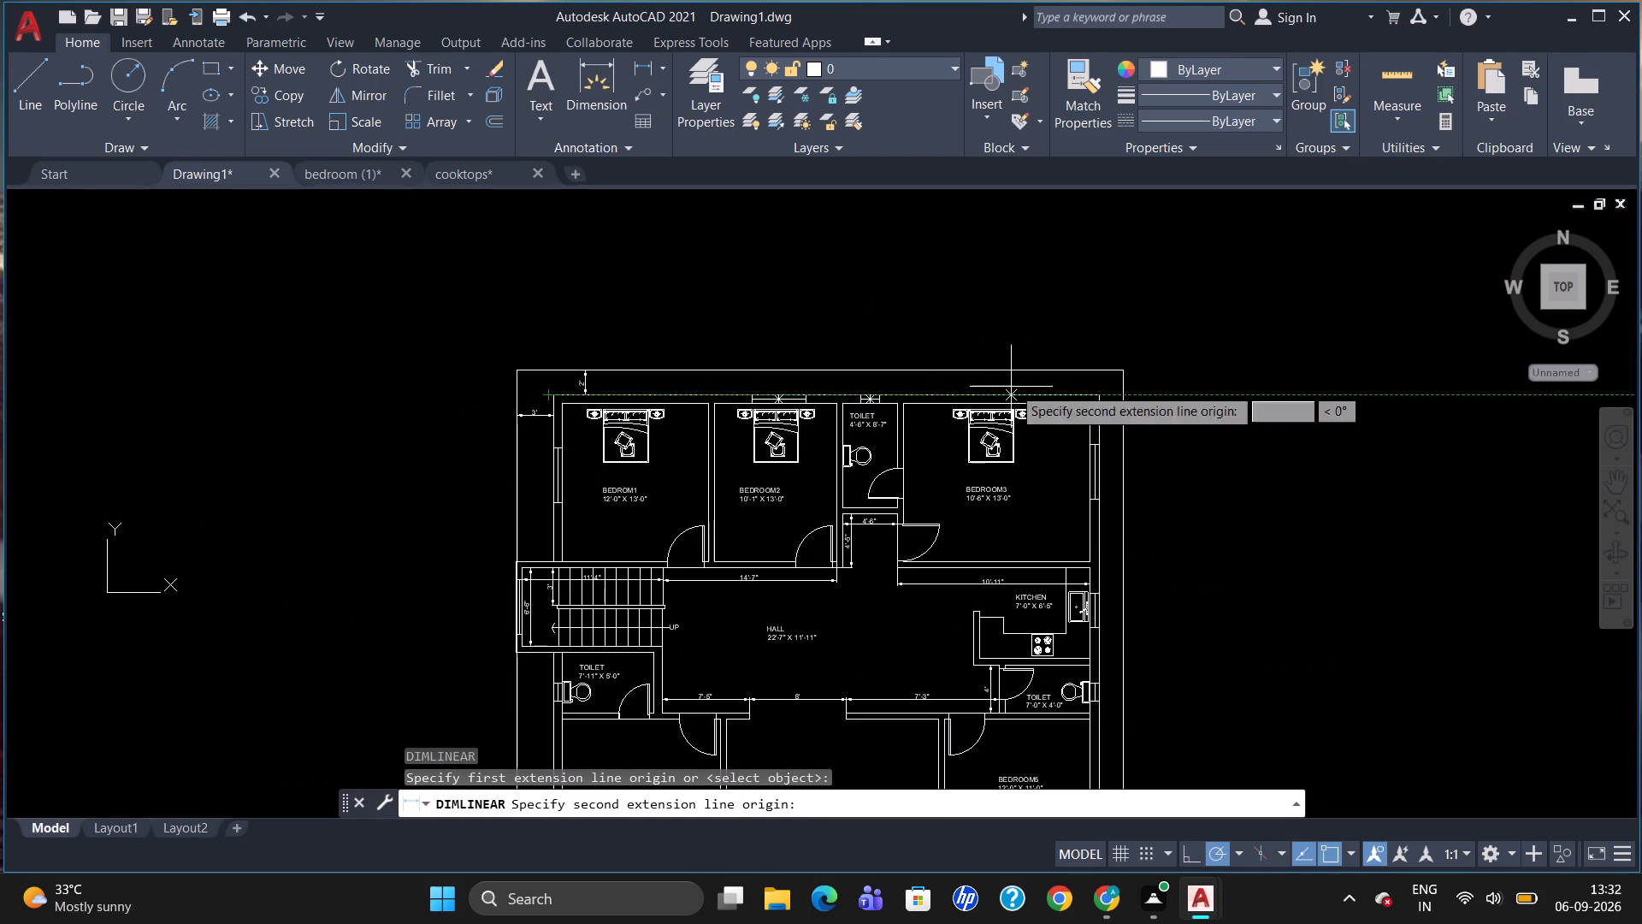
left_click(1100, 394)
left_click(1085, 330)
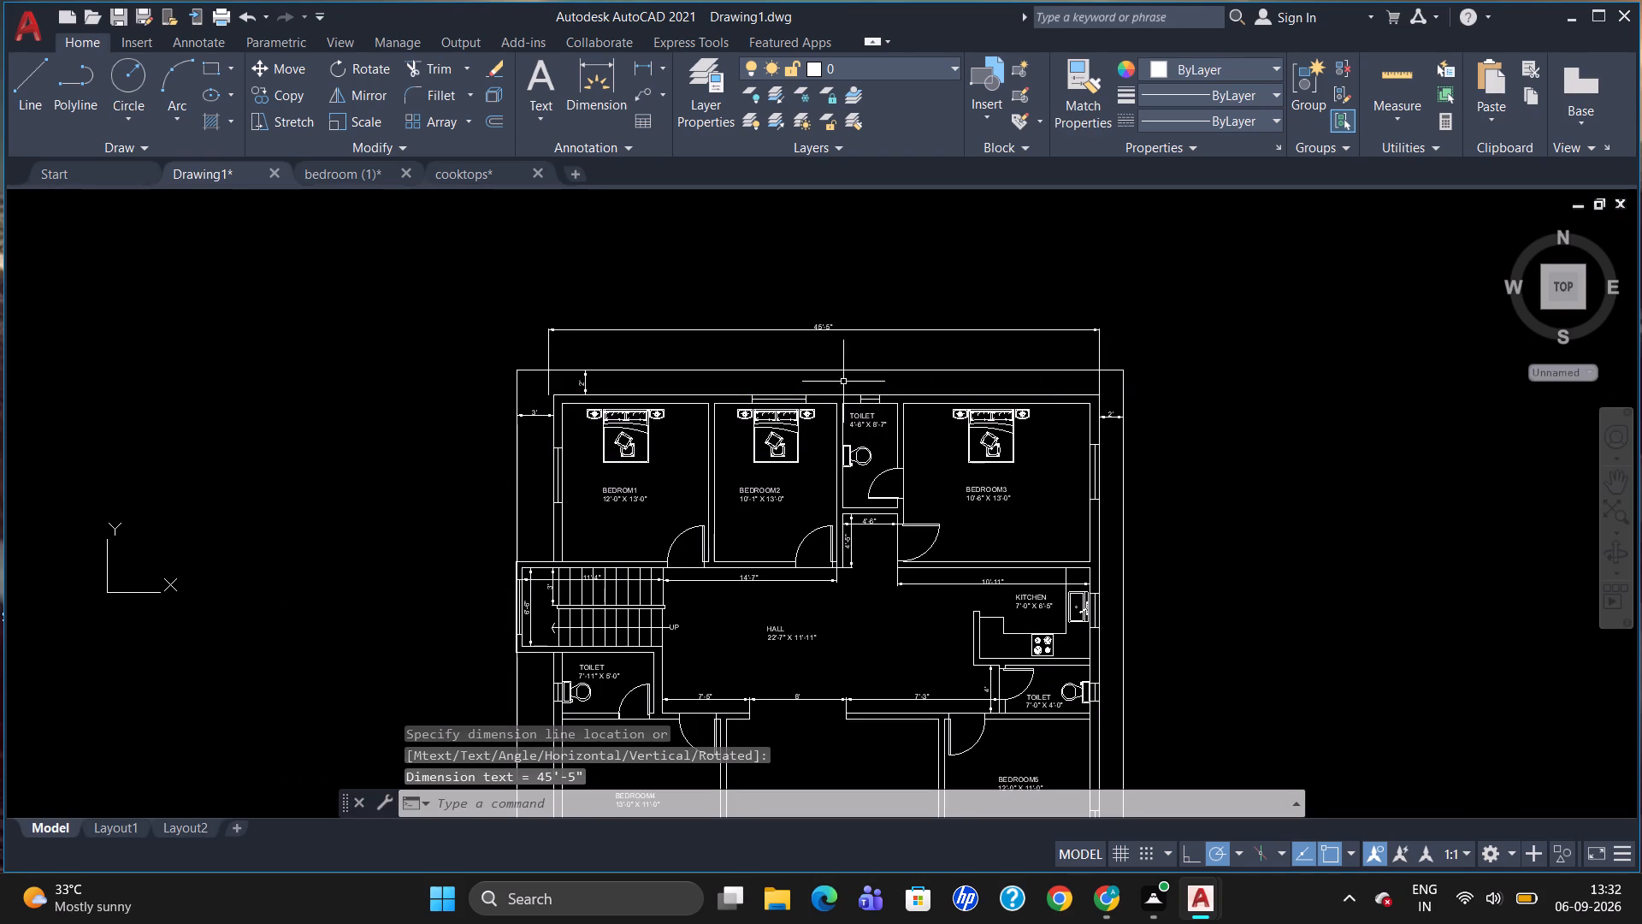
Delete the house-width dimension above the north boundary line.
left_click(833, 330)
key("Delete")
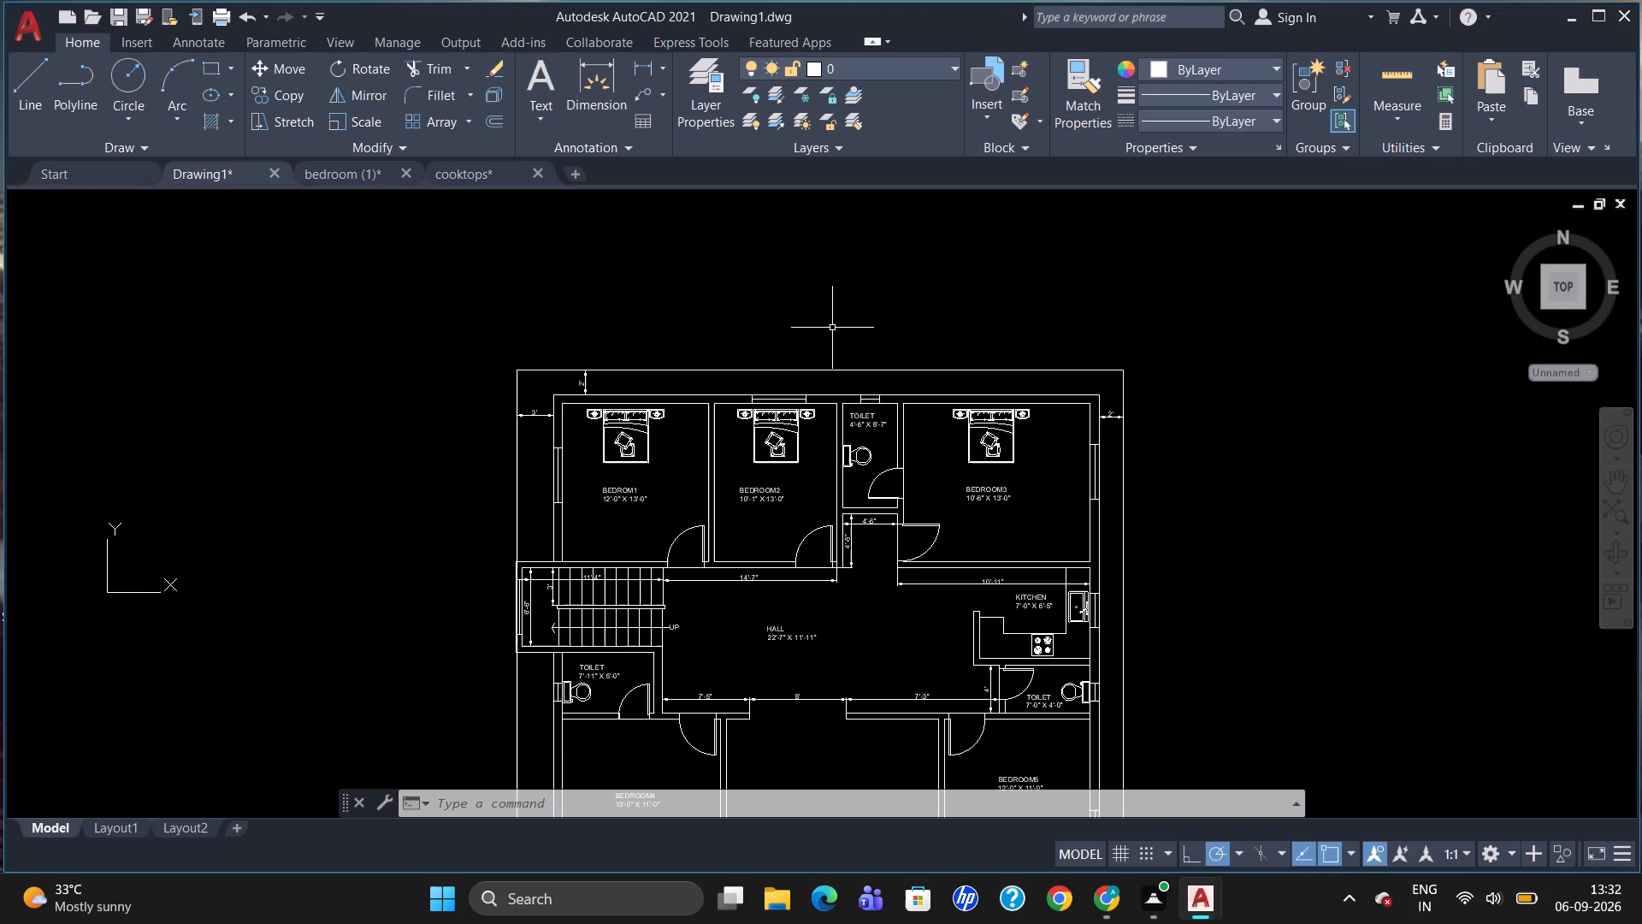
Add a horizontal linear dimension between the northwest and northeast outer wall corners, placed above the north boundary line.
type("dli")
key("Return")
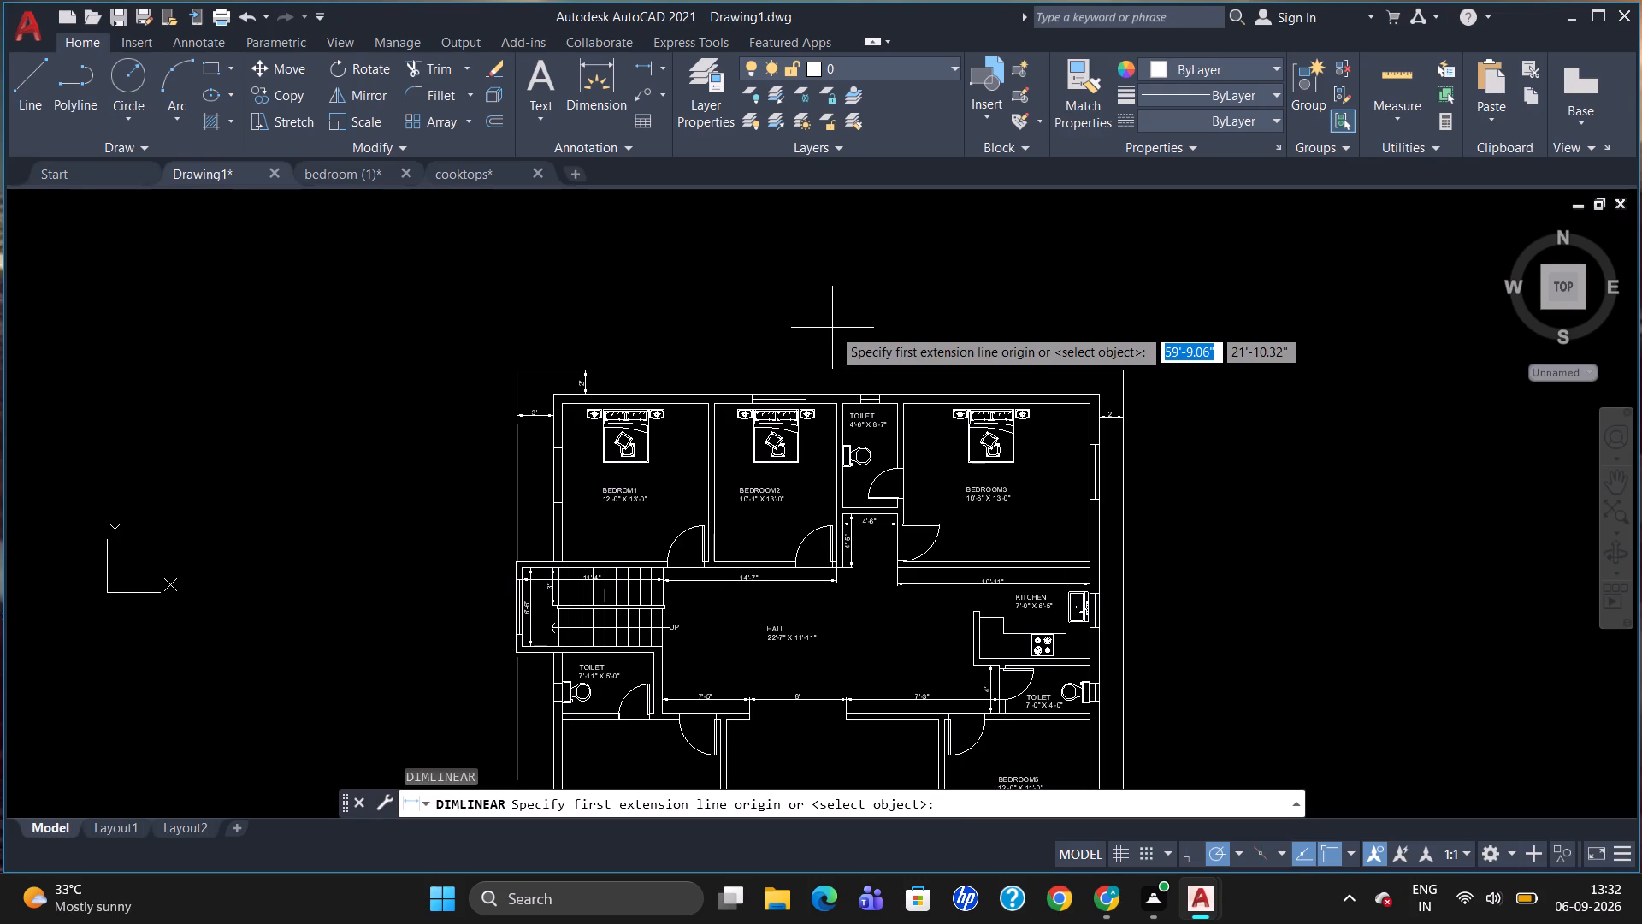
left_click(559, 395)
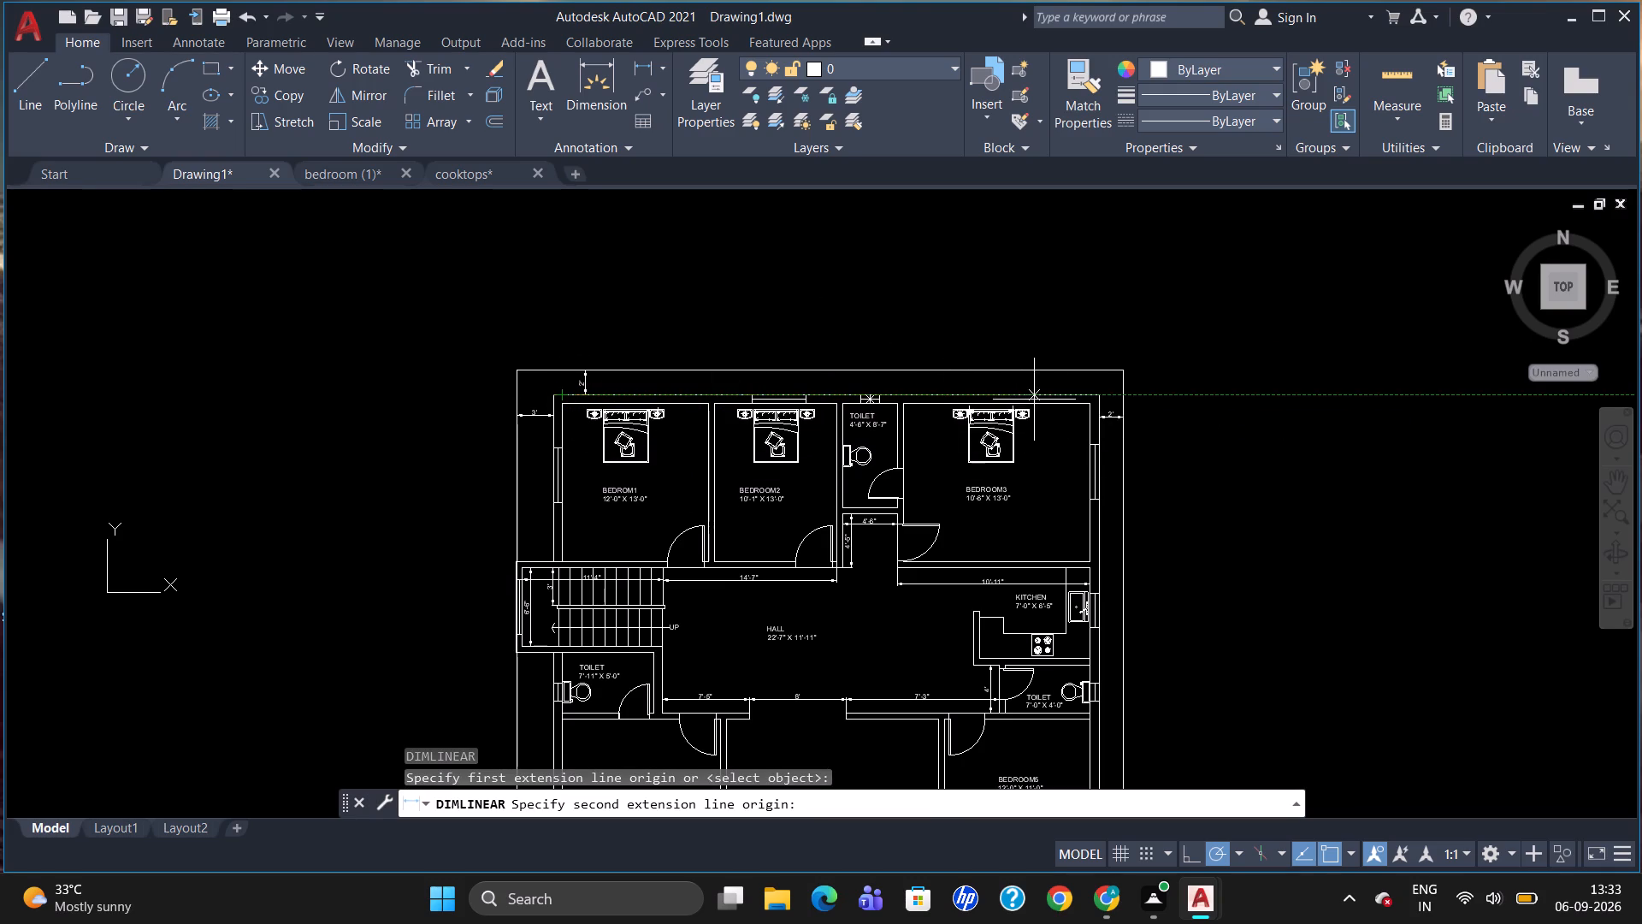
left_click(1103, 400)
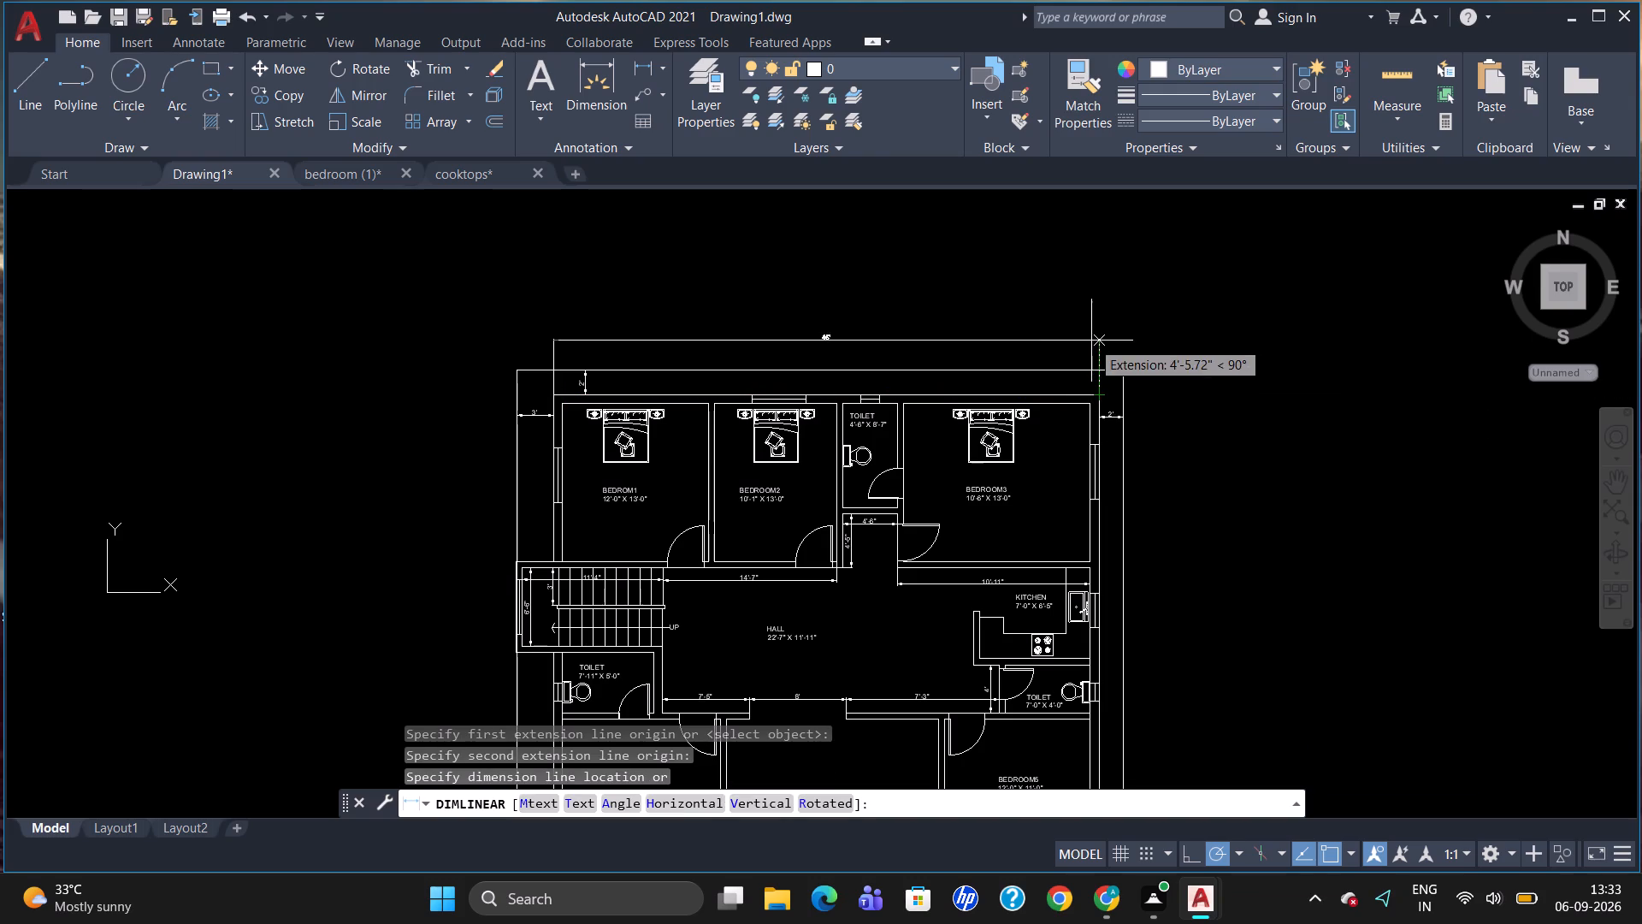
left_click(1091, 341)
scroll(920, 351, "up", 2)
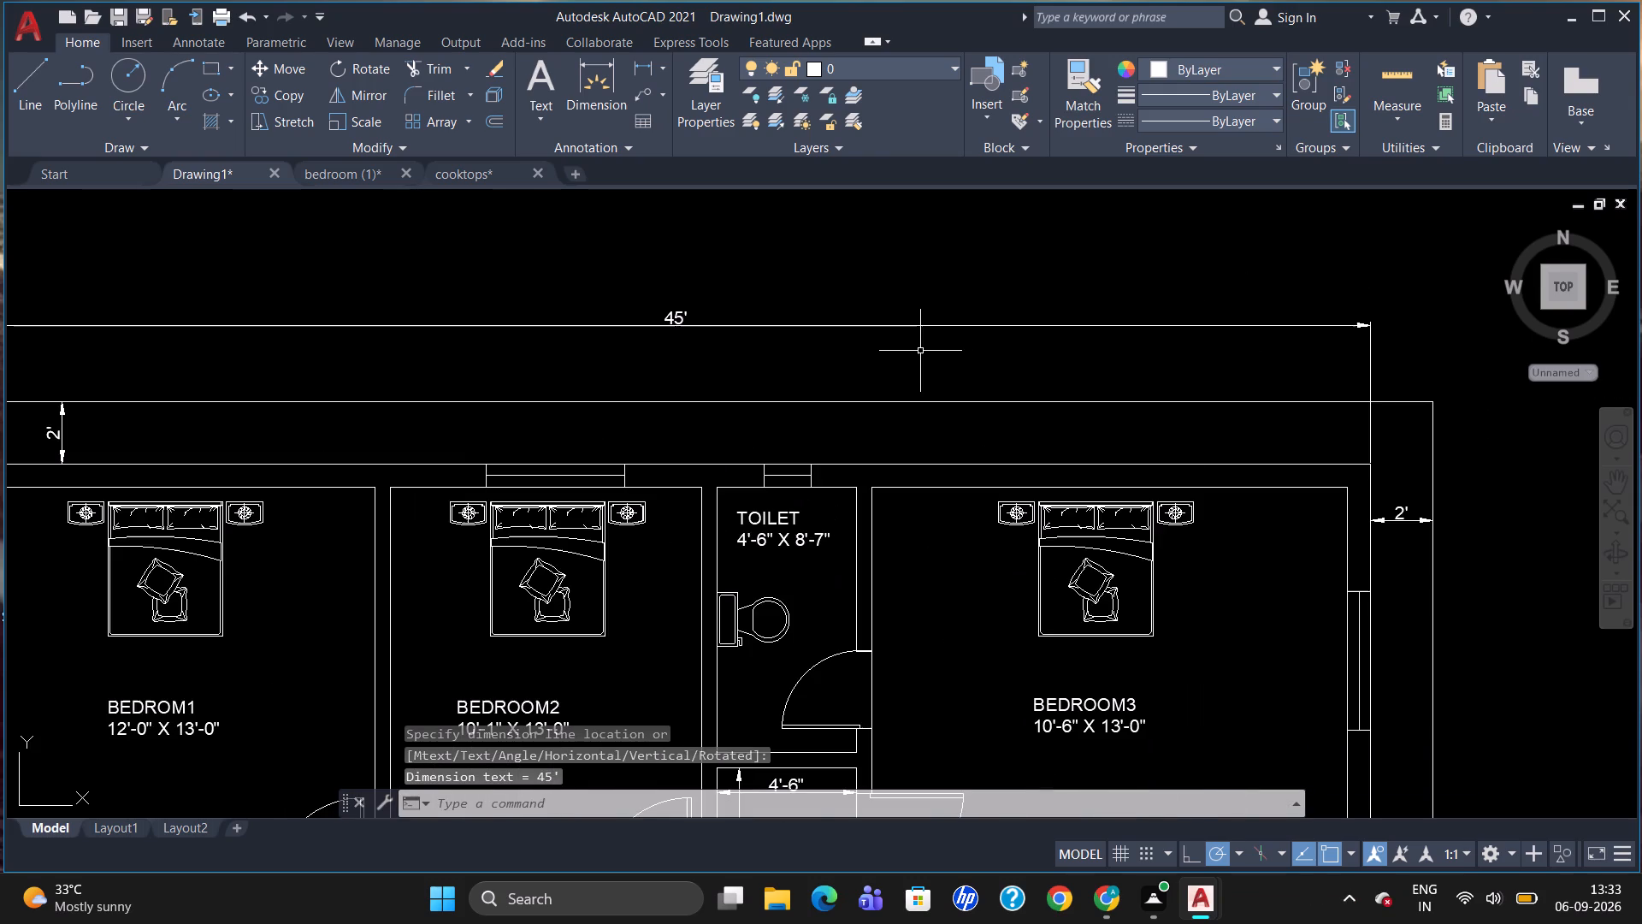
Add a vertical linear dimension between the northeast and southeast outer wall corners, placed outside the east boundary line.
scroll(936, 325, "down", 2)
scroll(1139, 313, "down", 1)
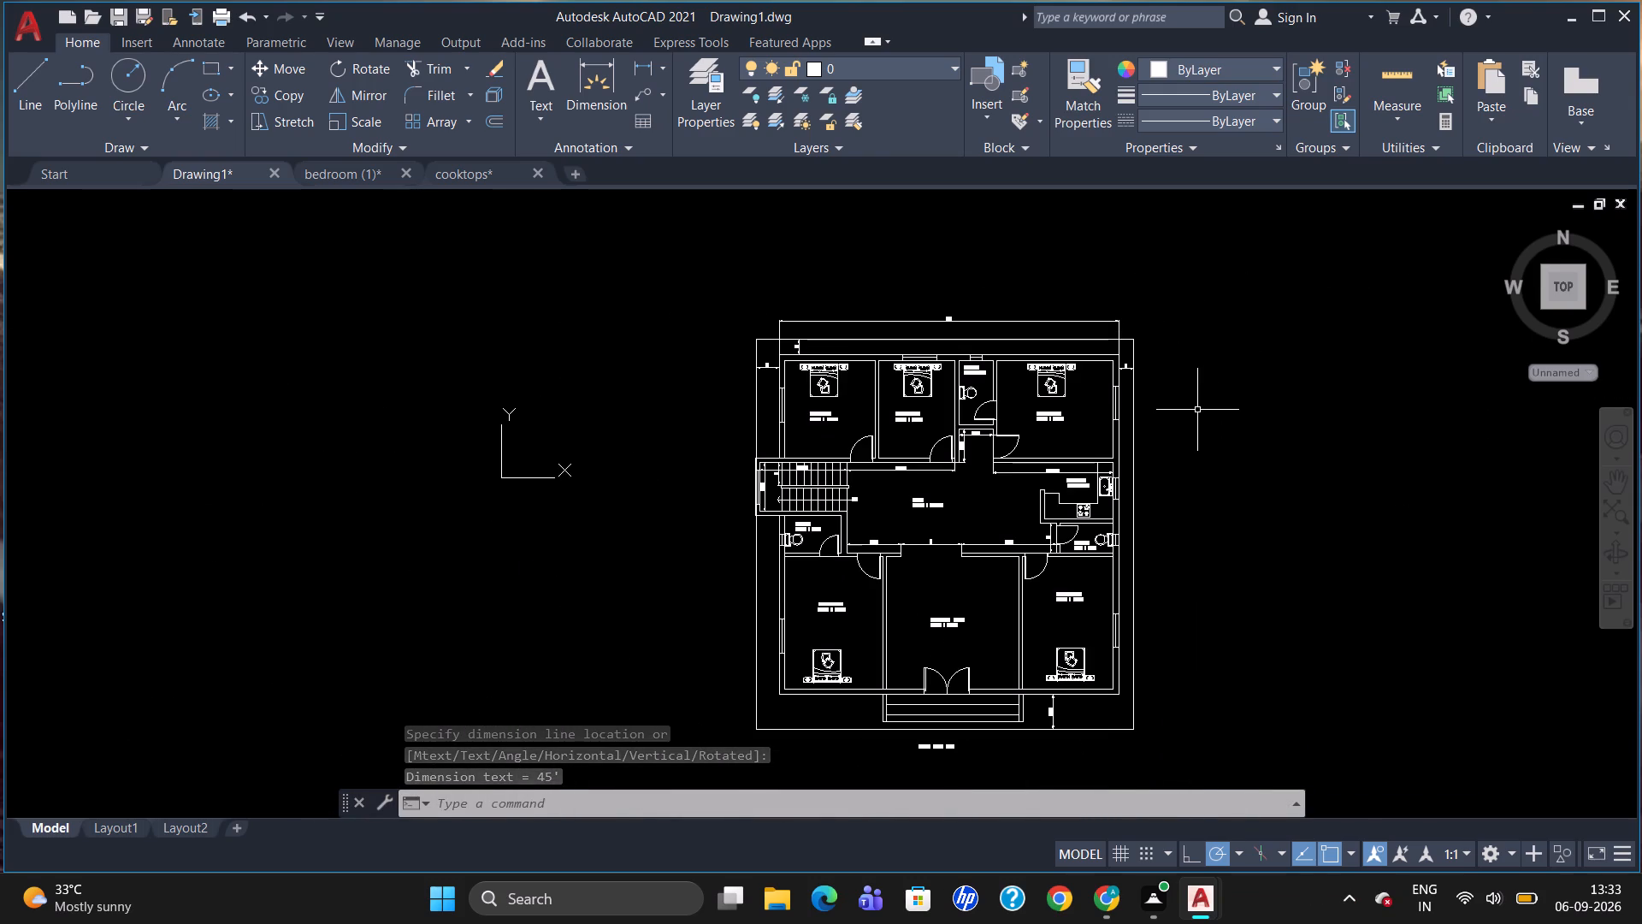
key("space")
scroll(1167, 408, "up", 1)
scroll(1097, 343, "up", 1)
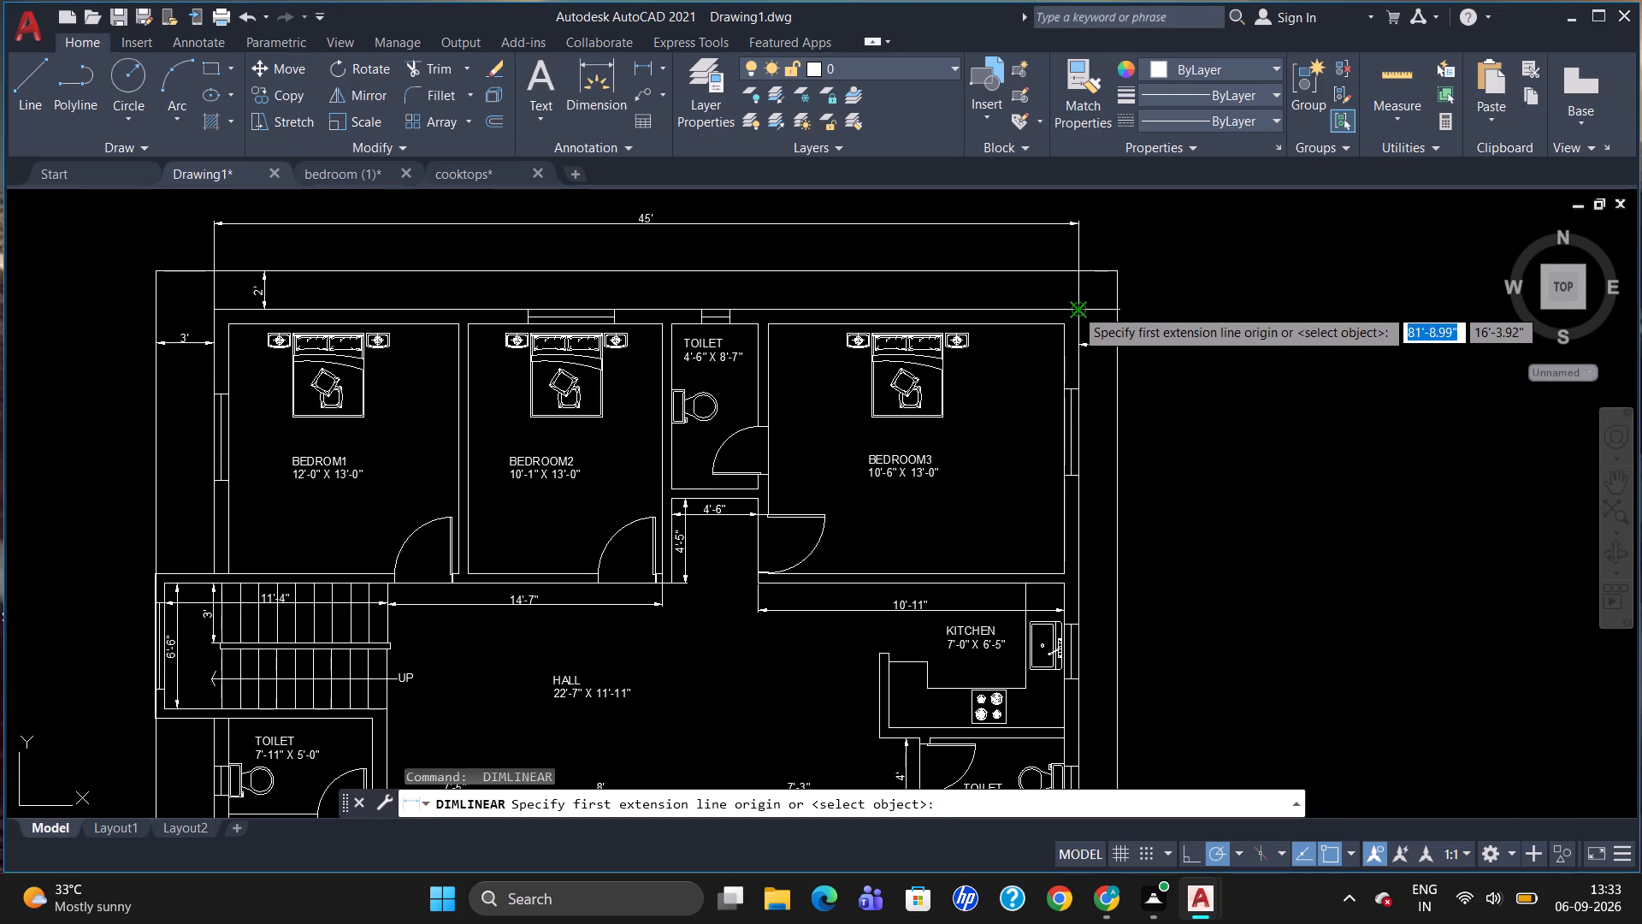
left_click(1075, 308)
scroll(1140, 342, "down", 3)
scroll(1136, 600, "up", 2)
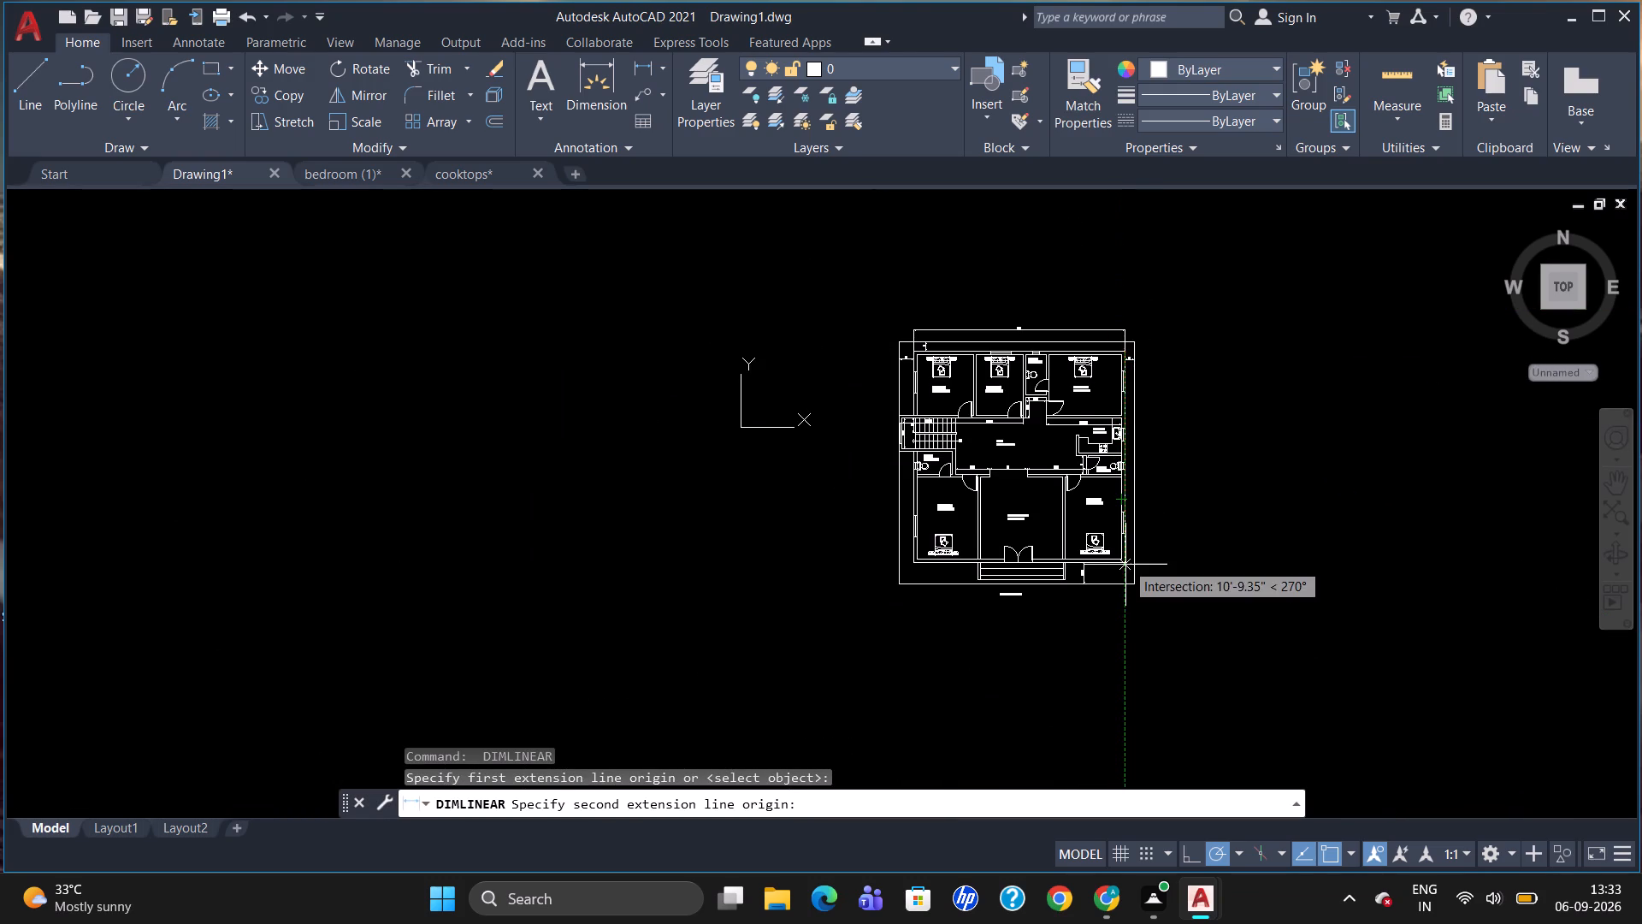
scroll(1132, 587, "up", 2)
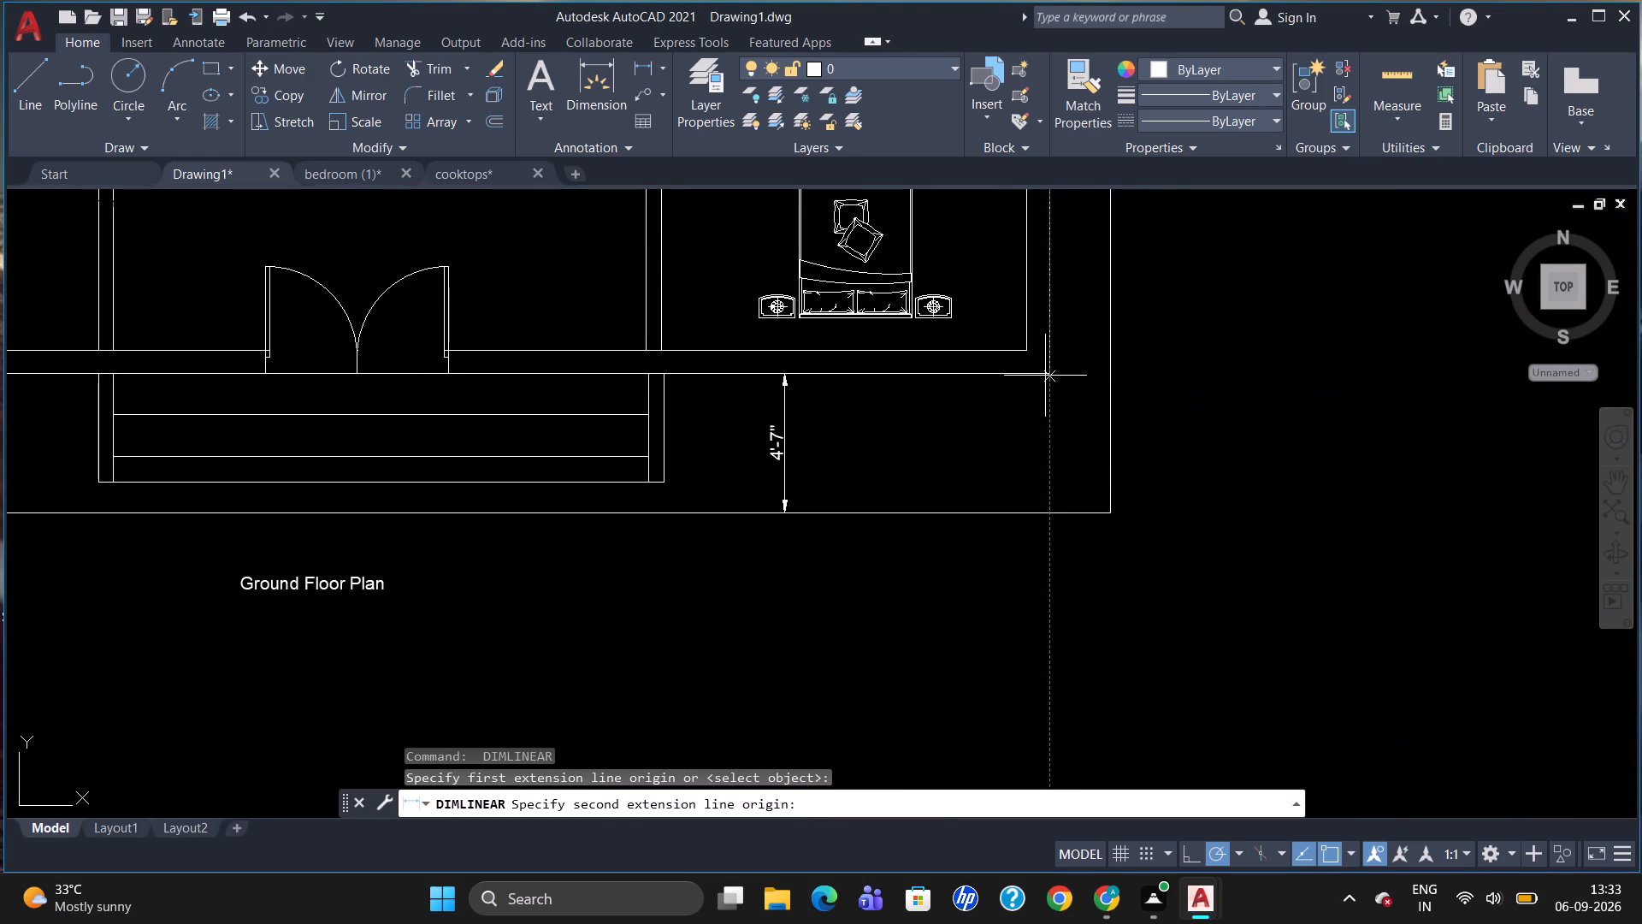
left_click(1055, 370)
left_click(1197, 396)
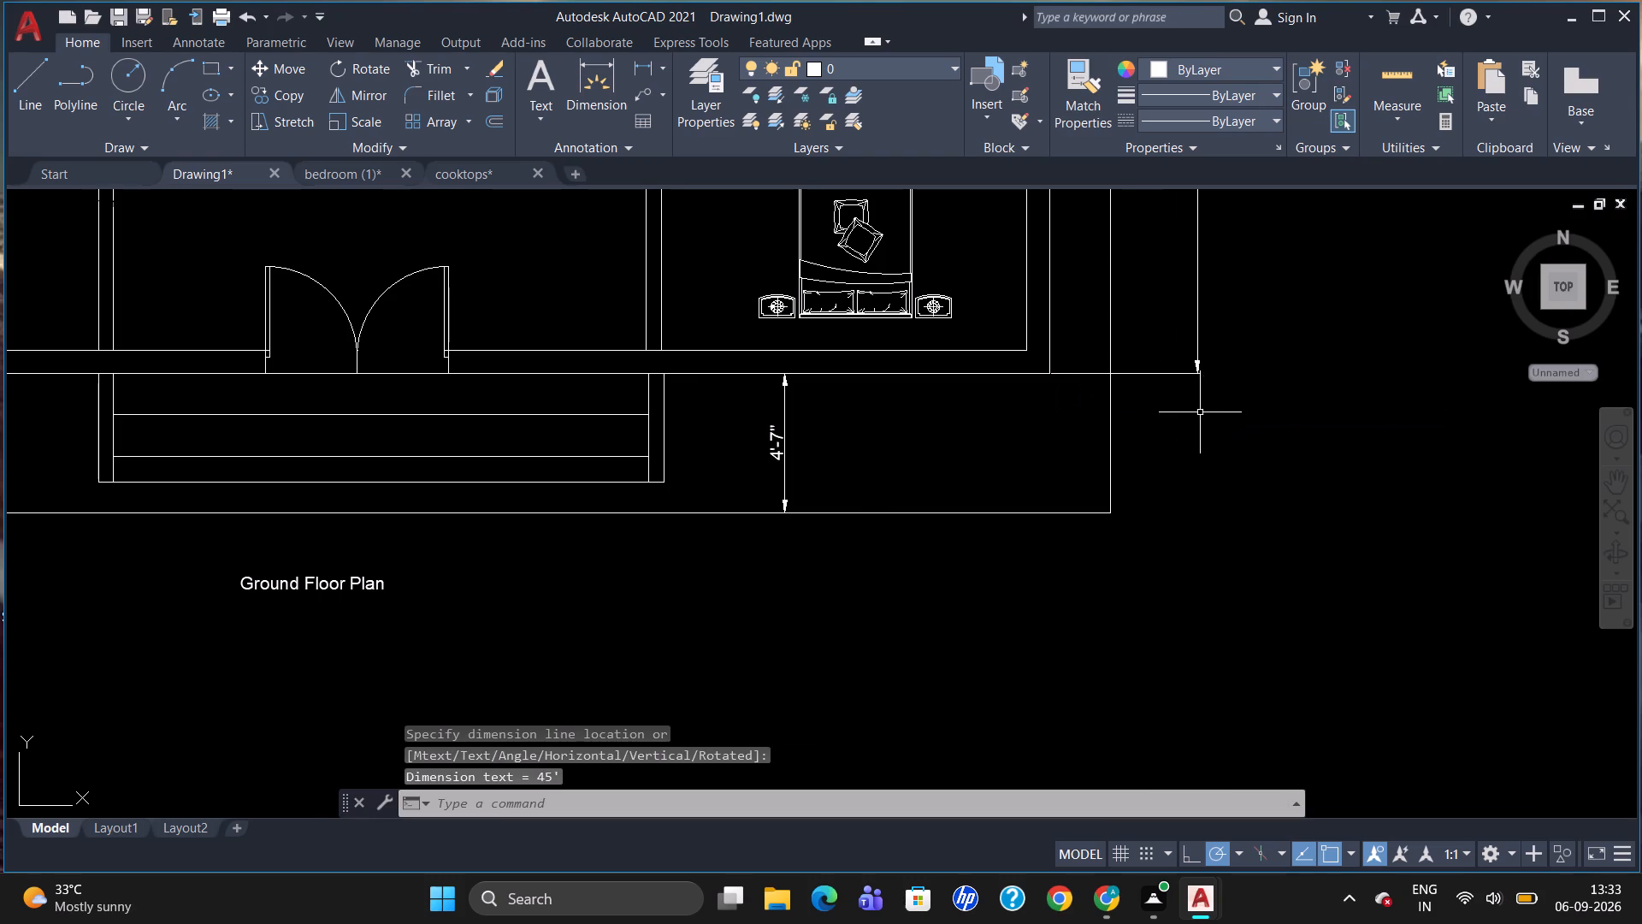
Move the "Ground Floor Plan" title slightly farther east below the entrance steps.
scroll(1211, 458, "down", 4)
scroll(1178, 309, "up", 2)
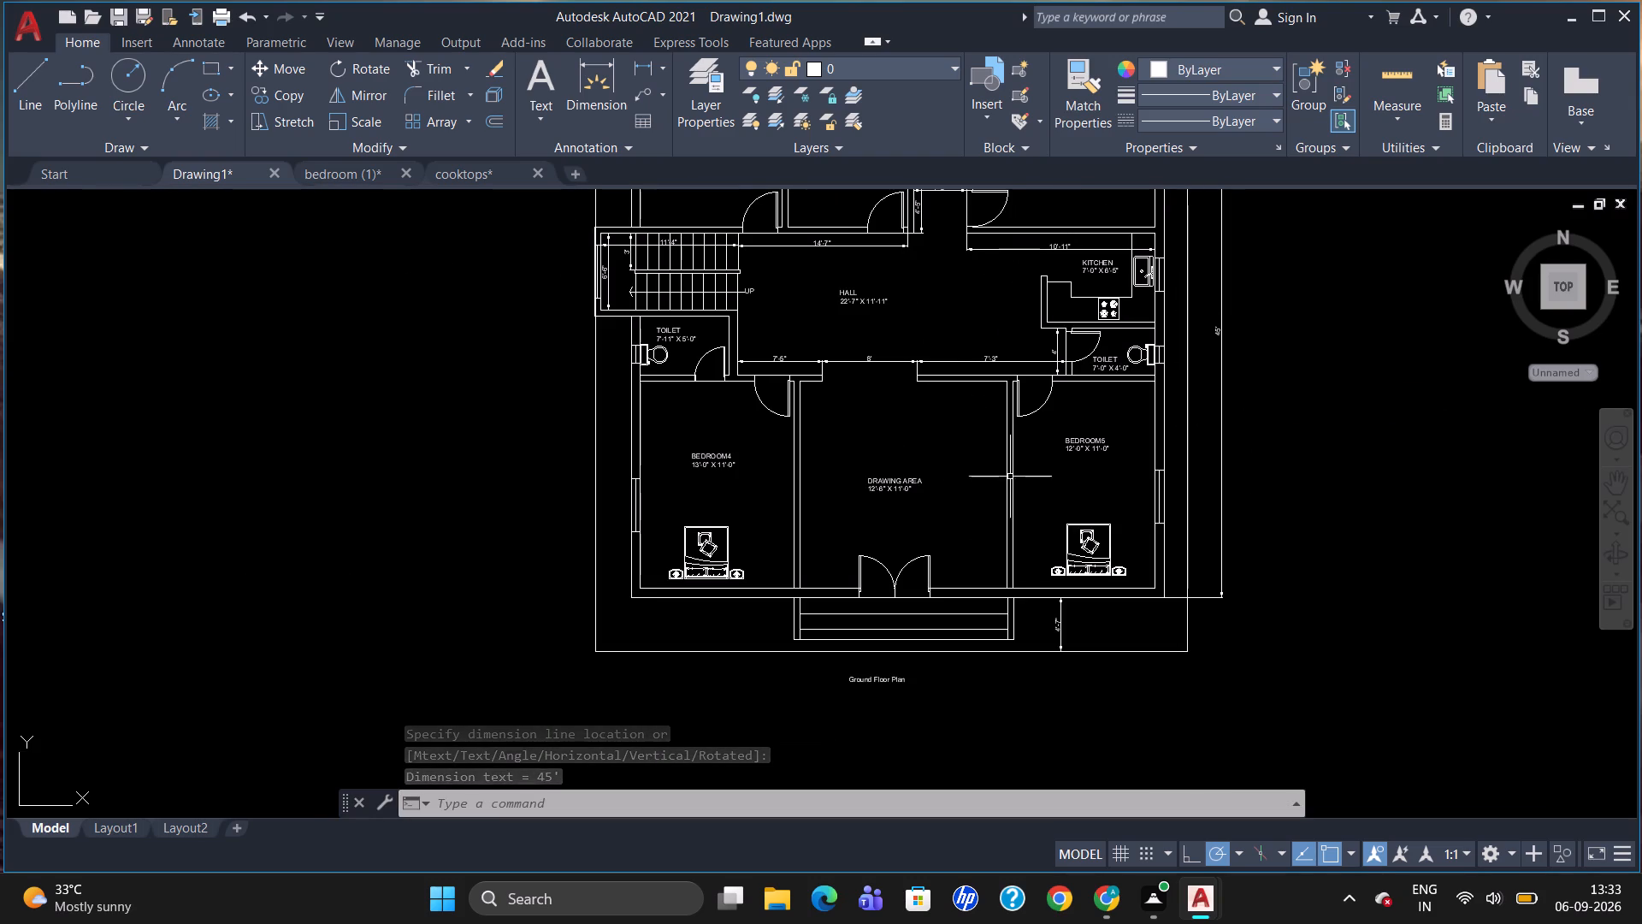
scroll(917, 712, "up", 2)
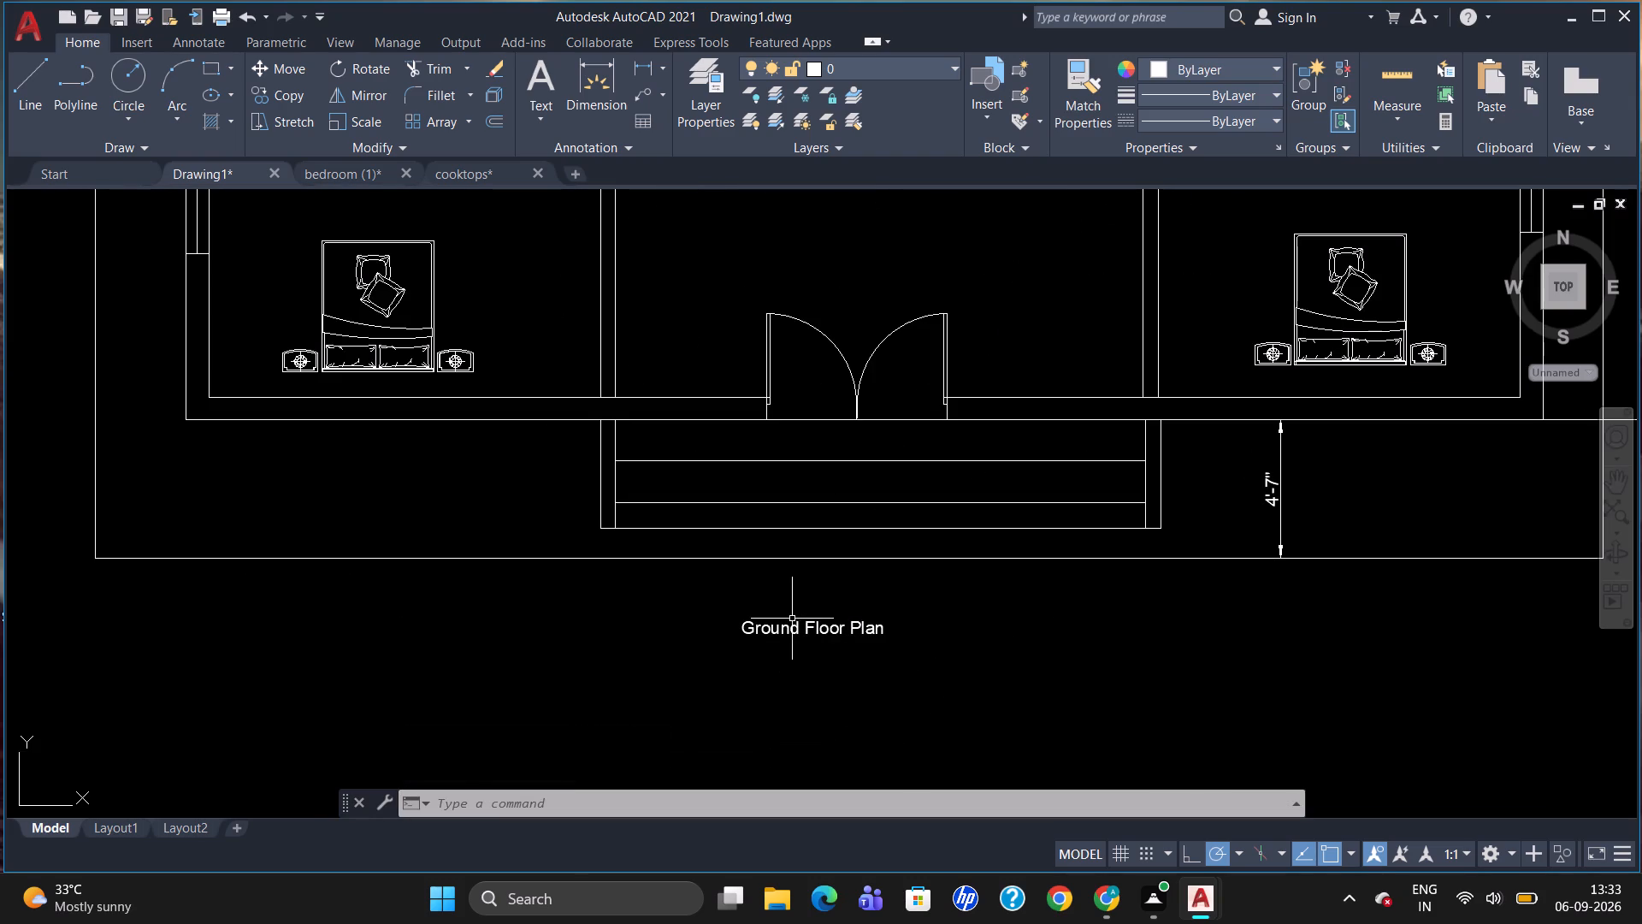
left_click(794, 627)
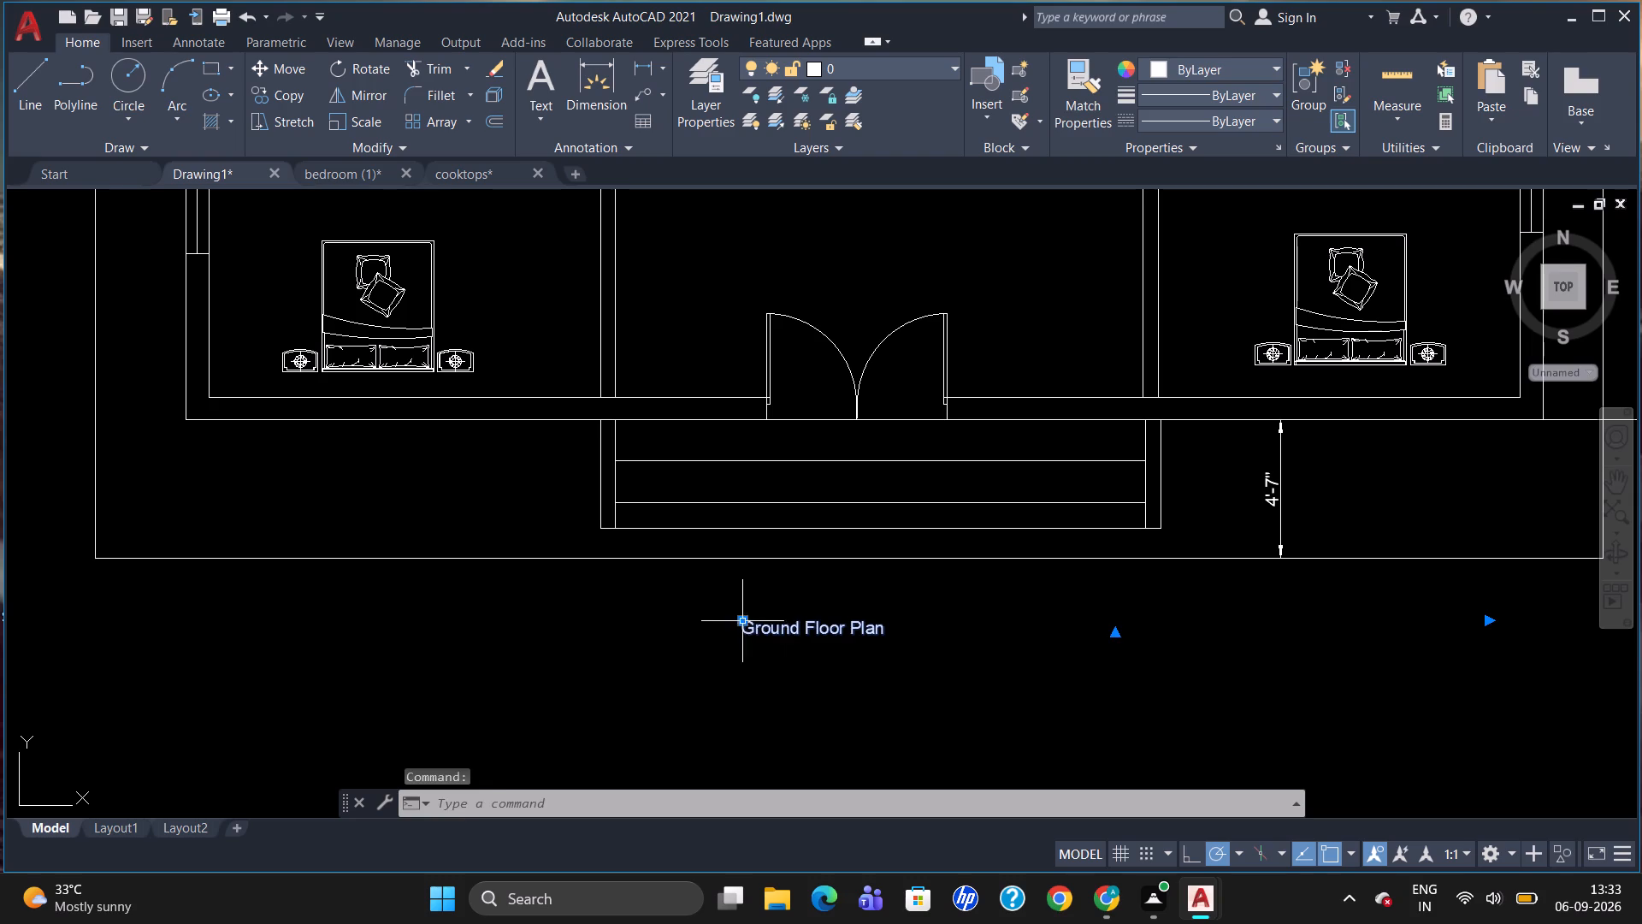
left_click(747, 624)
left_click(828, 632)
key("Escape")
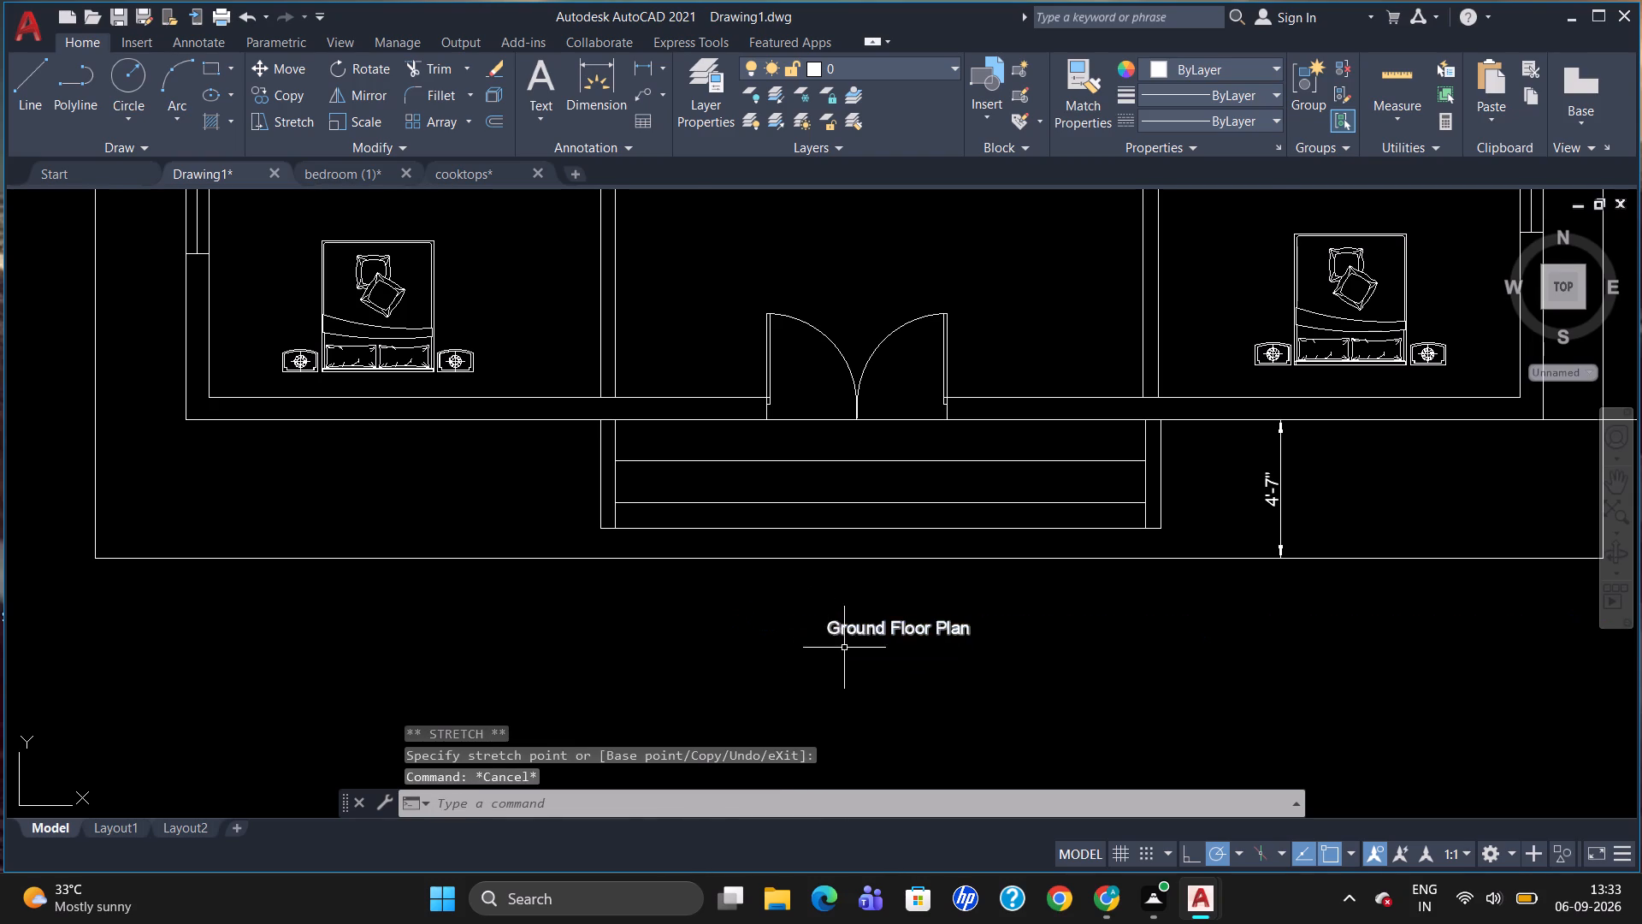
Examine the overall plan, including the entrance front, the room layout and the new overall dimensions.
scroll(857, 667, "down", 1)
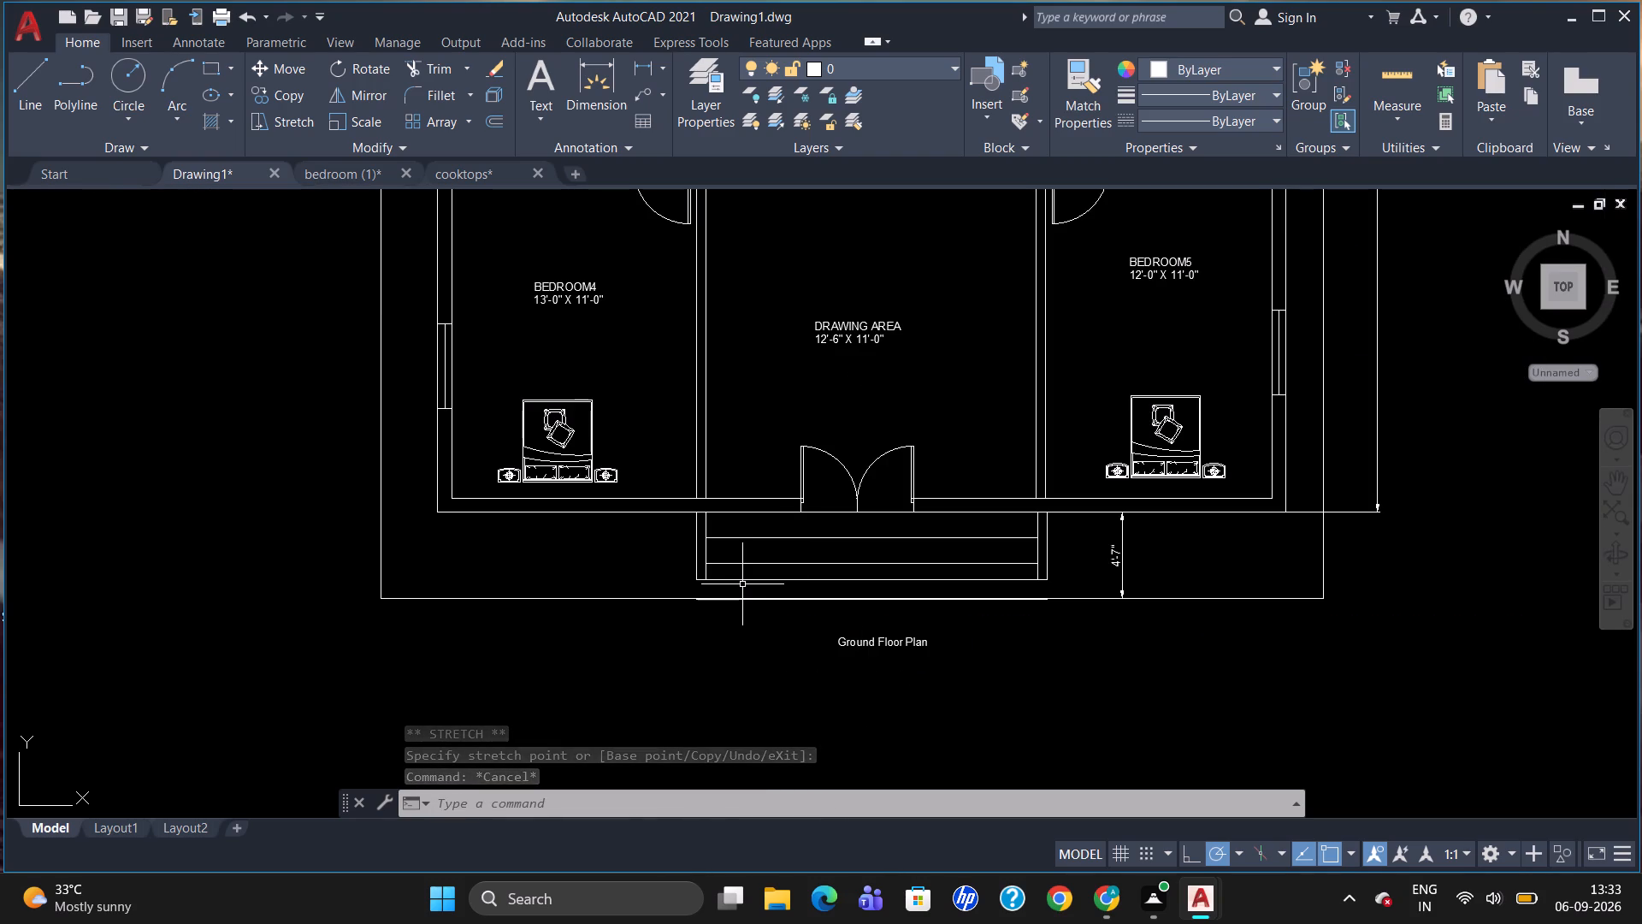
scroll(829, 642, "down", 1)
scroll(1185, 453, "down", 1)
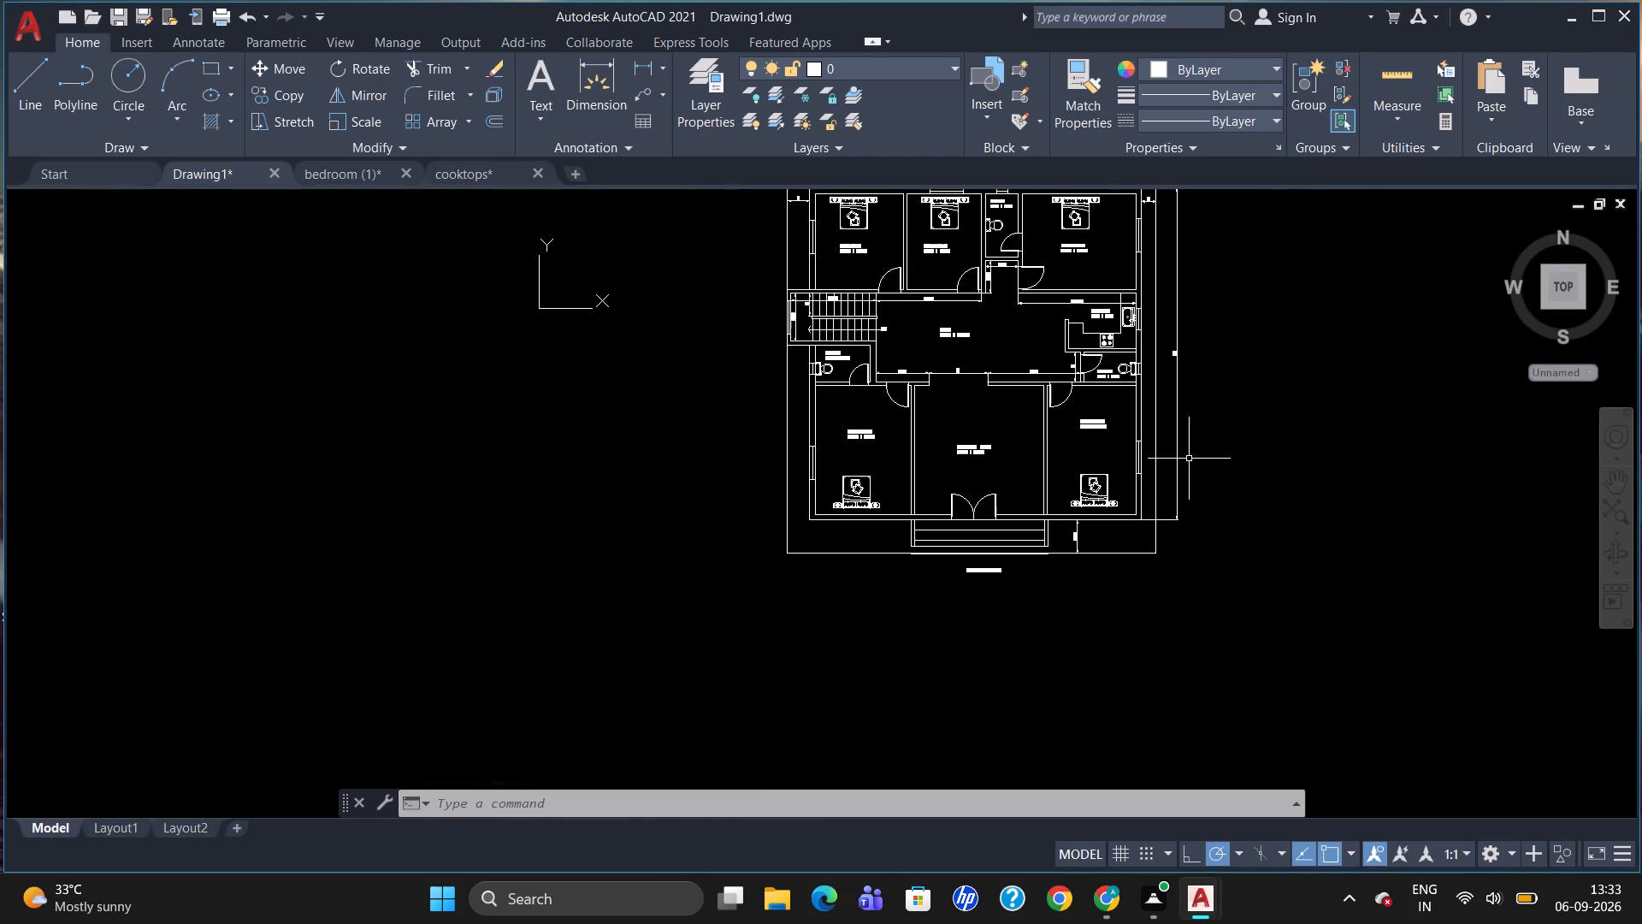
scroll(981, 342, "up", 1)
scroll(1090, 478, "down", 1)
scroll(1042, 242, "up", 2)
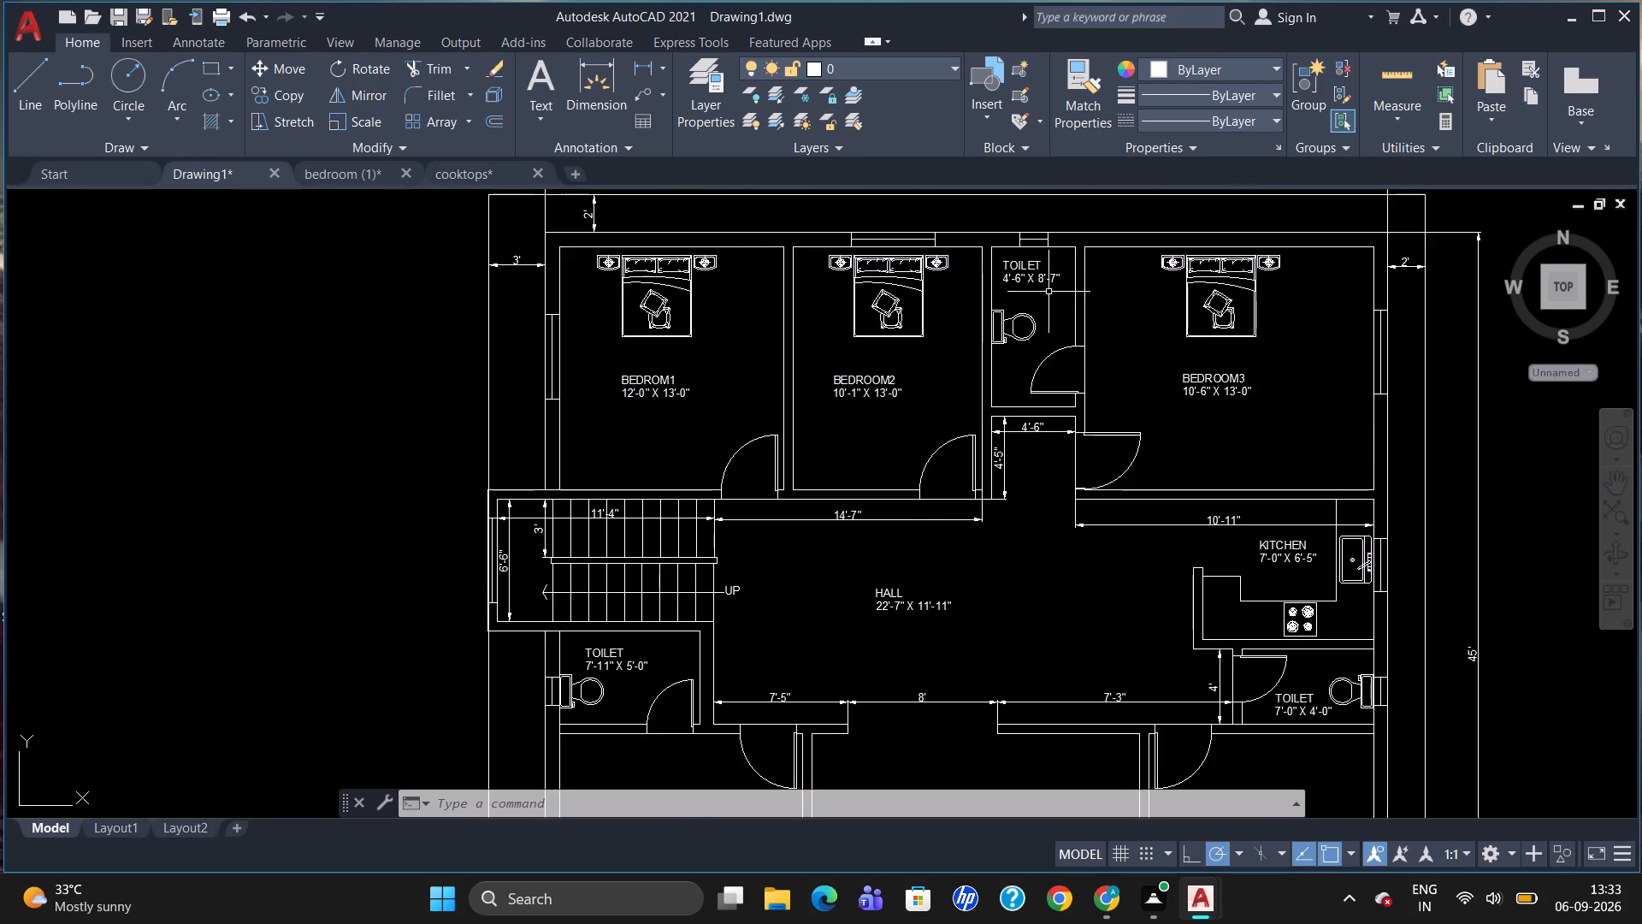
scroll(1114, 494, "down", 3)
Add 5" high multiline text "45X45 (2025 sq ft) House Plan - South Face - FP1041" north of the overall width dimension.
scroll(1102, 420, "up", 3)
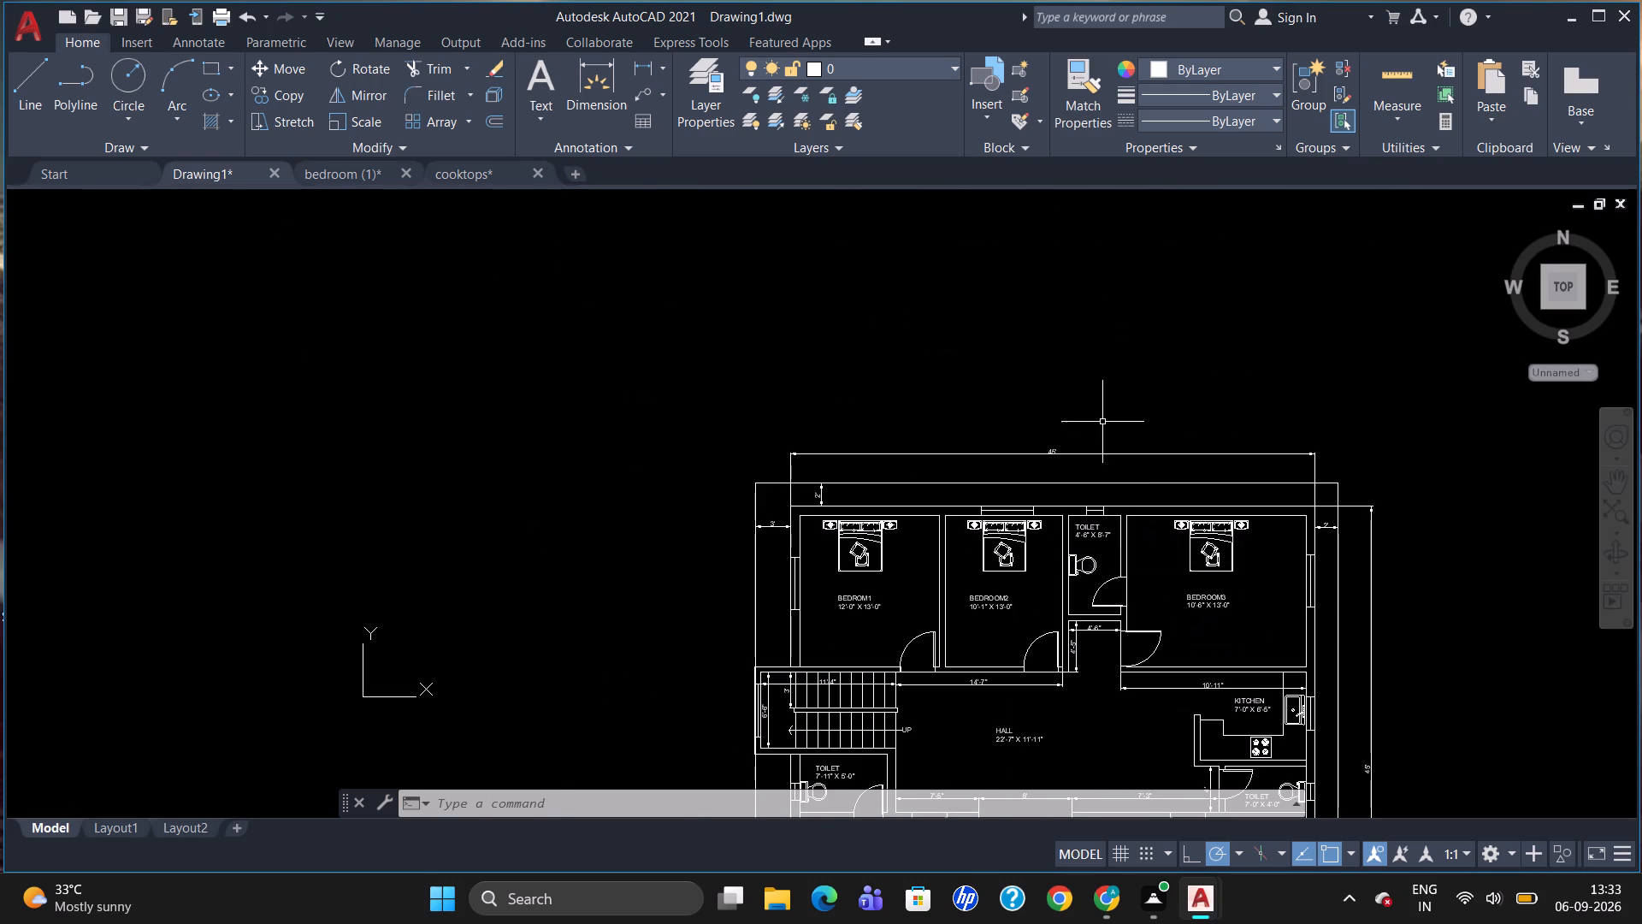
key("t")
key("Return")
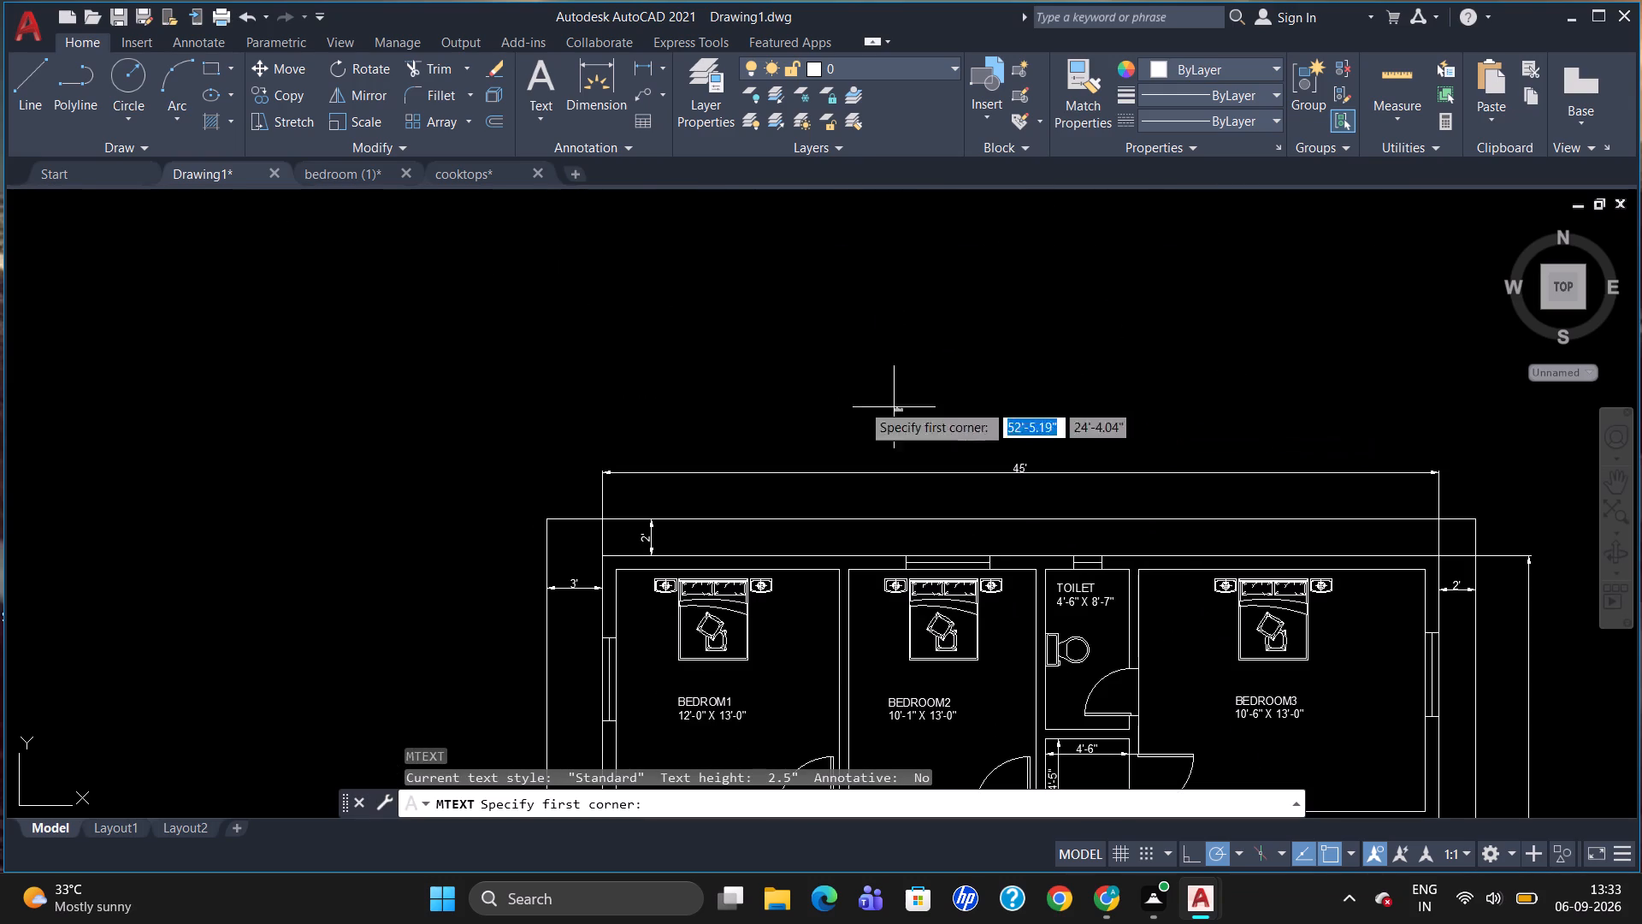
left_click_drag(594, 364, 596, 373)
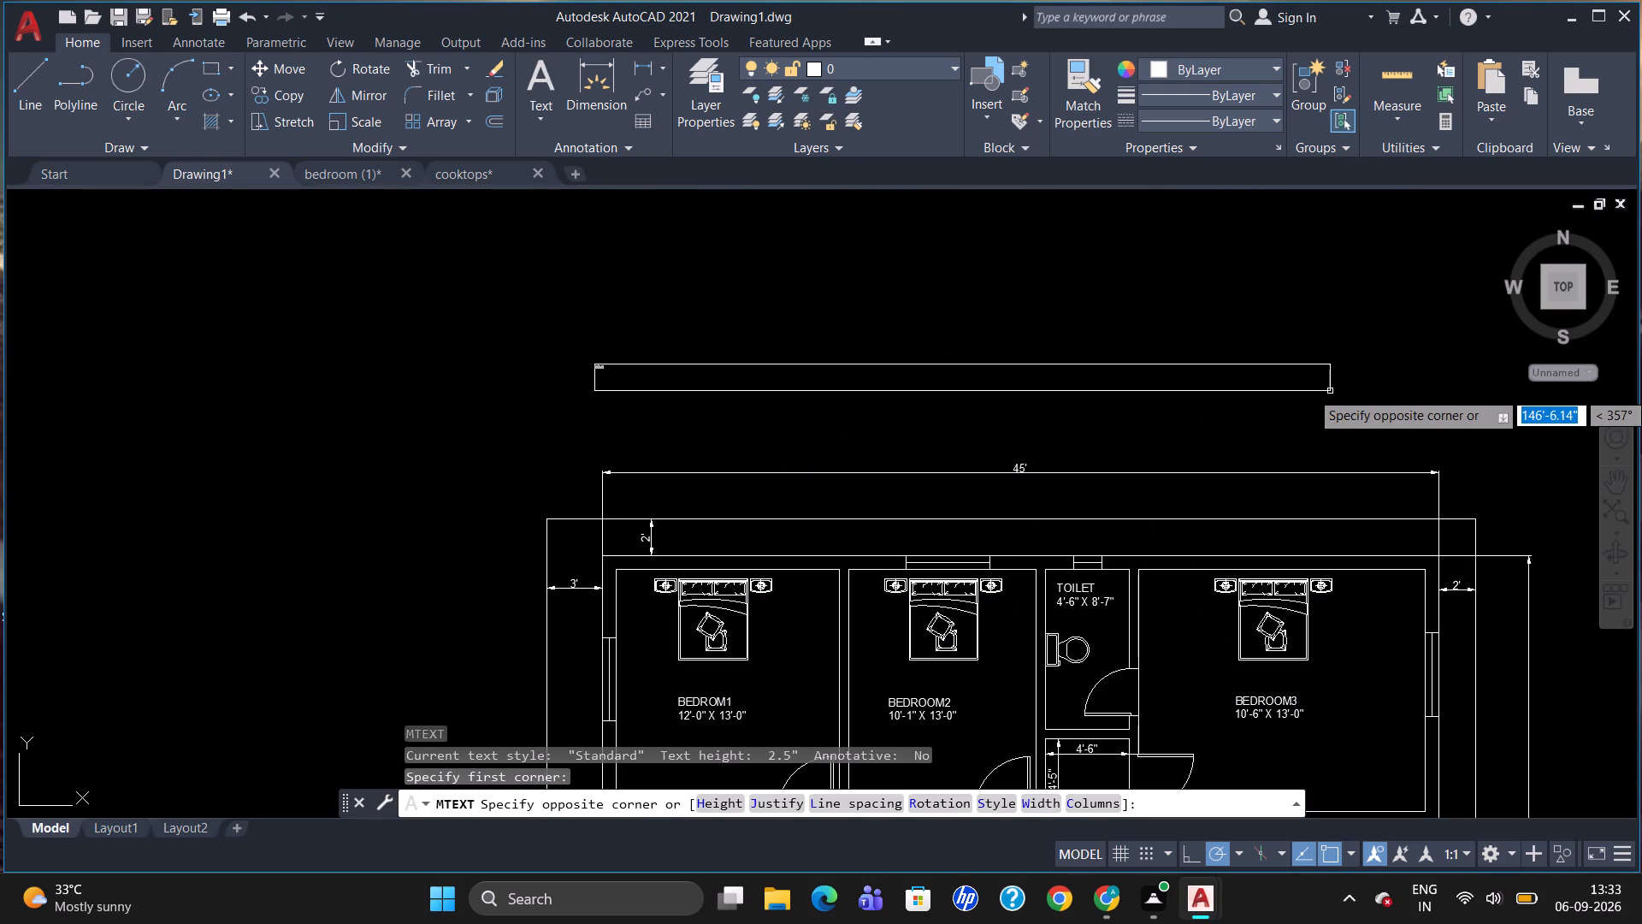
left_click(1469, 425)
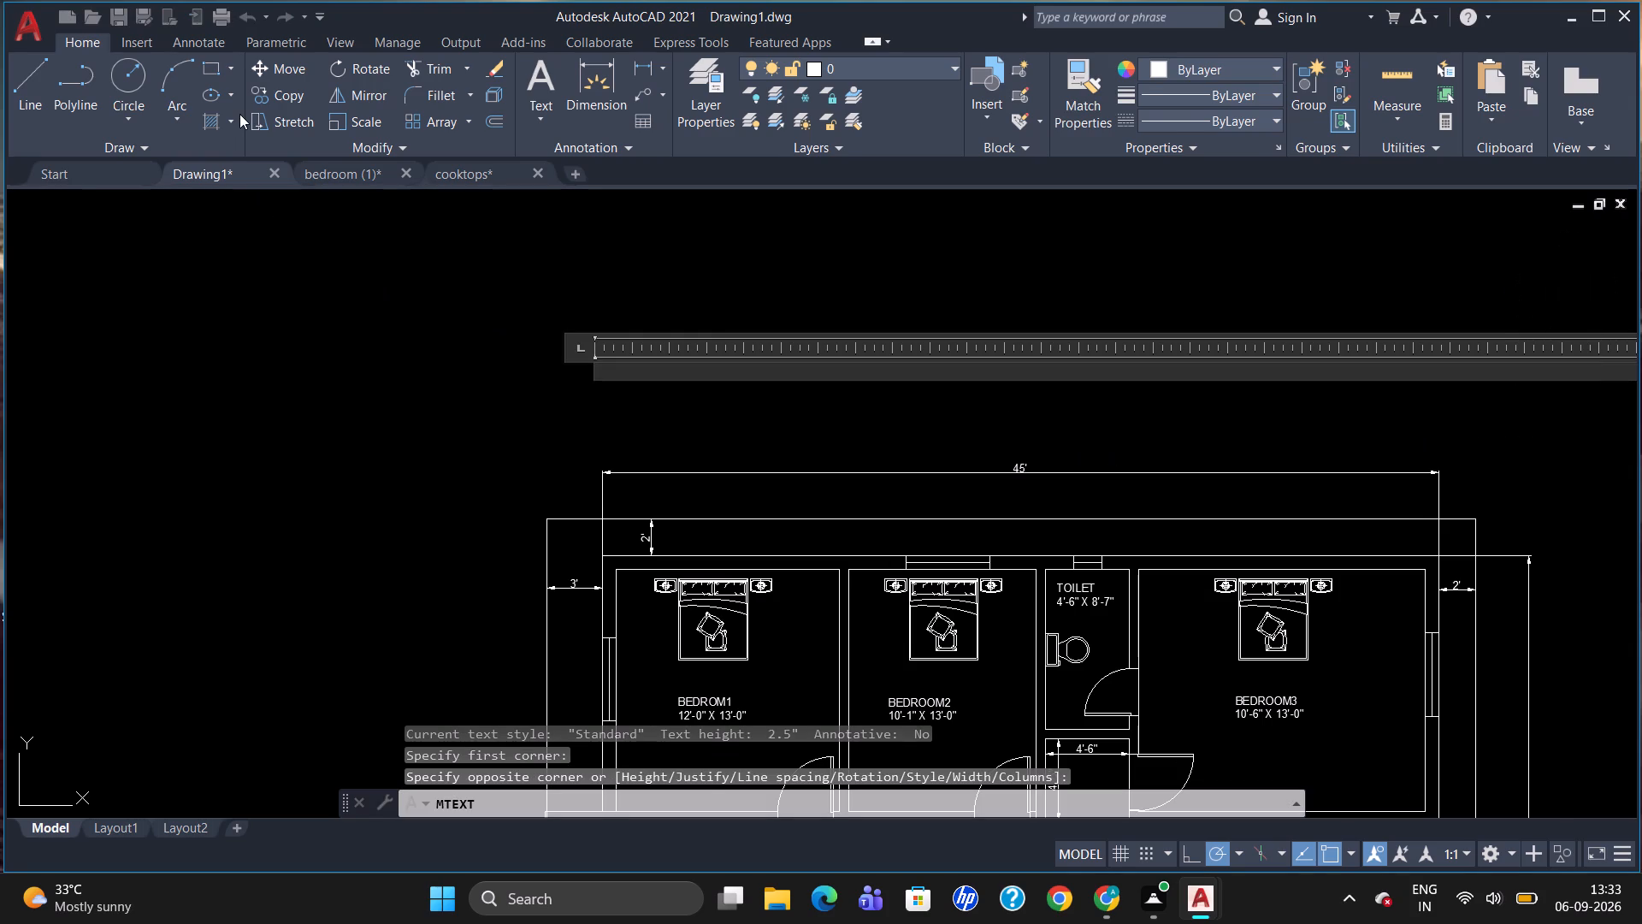
left_click(241, 90)
key("BackSpace")
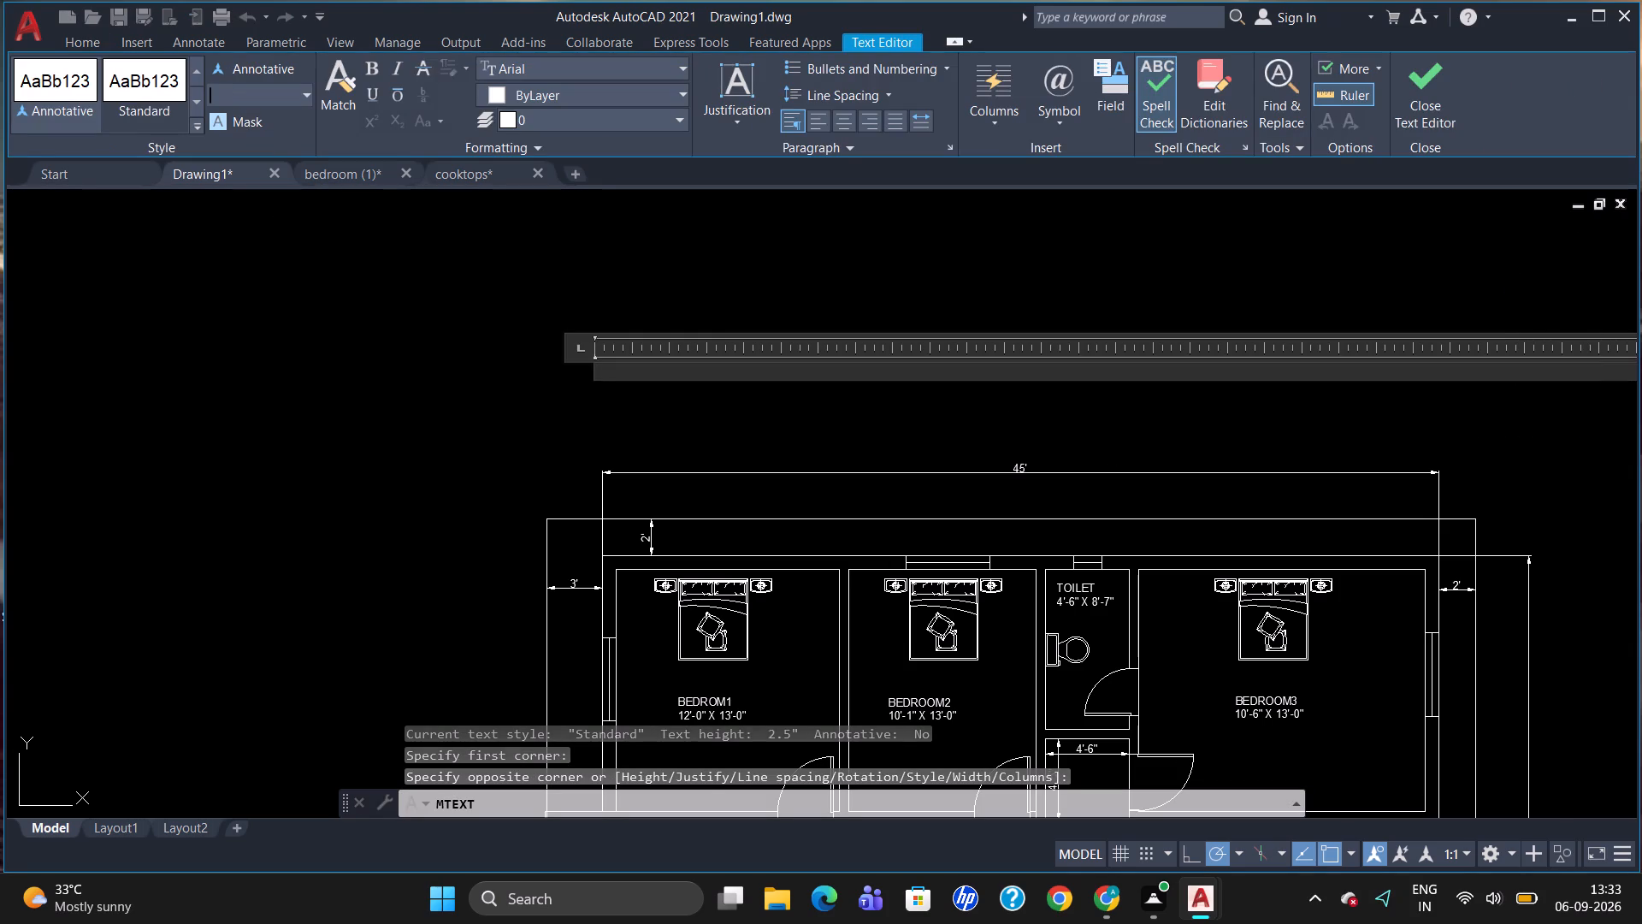
key("5")
key("Return")
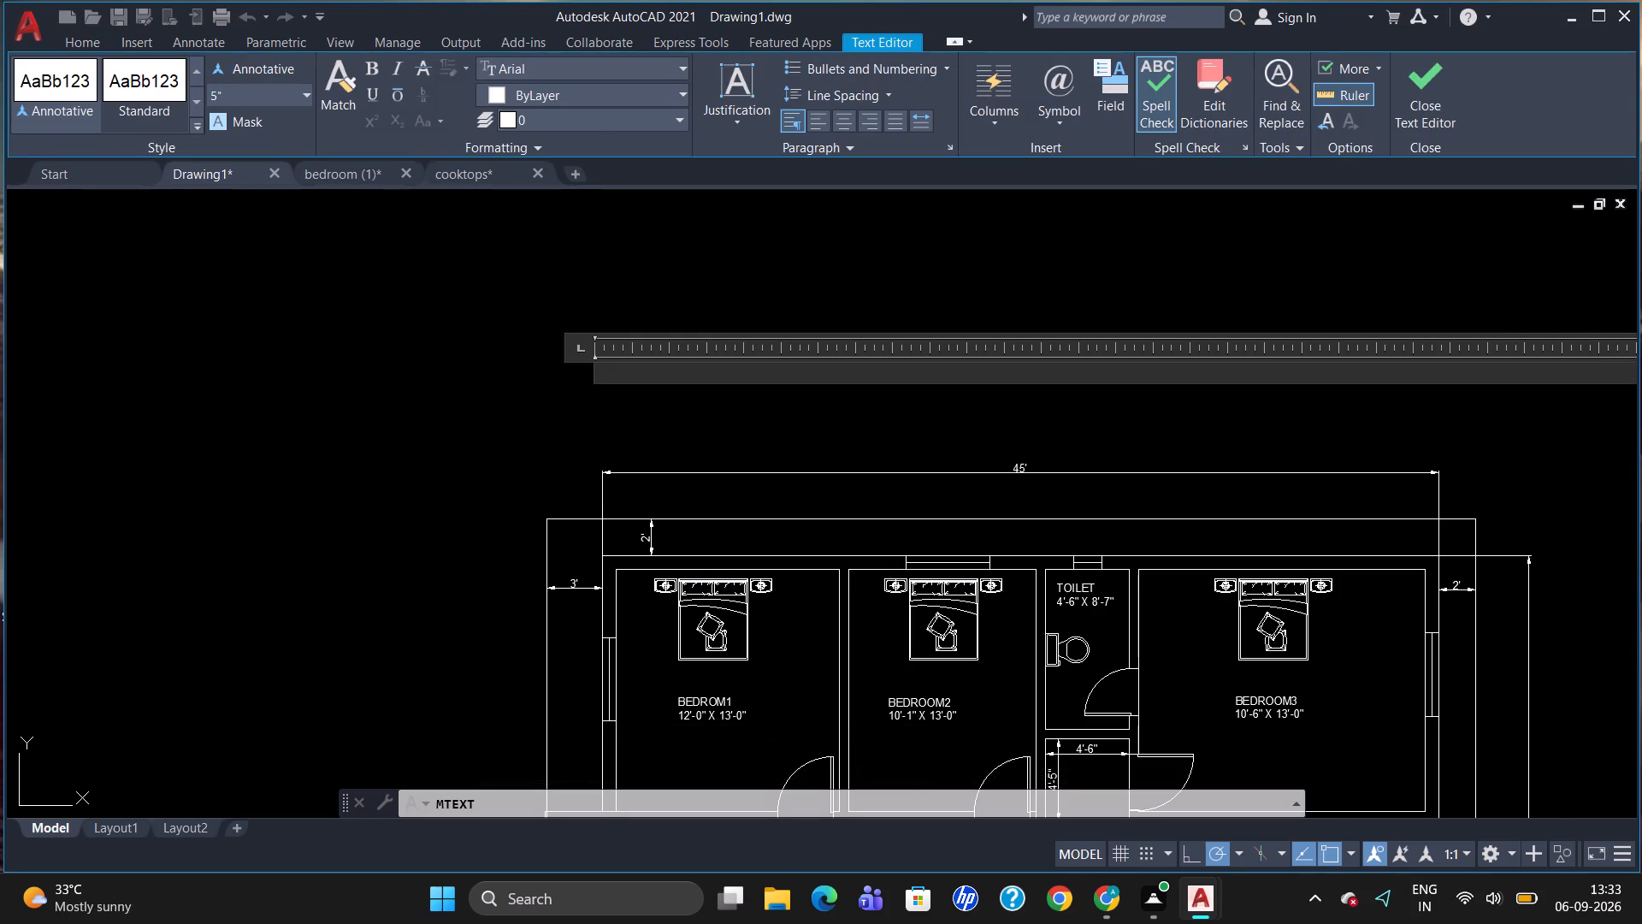
type("45")
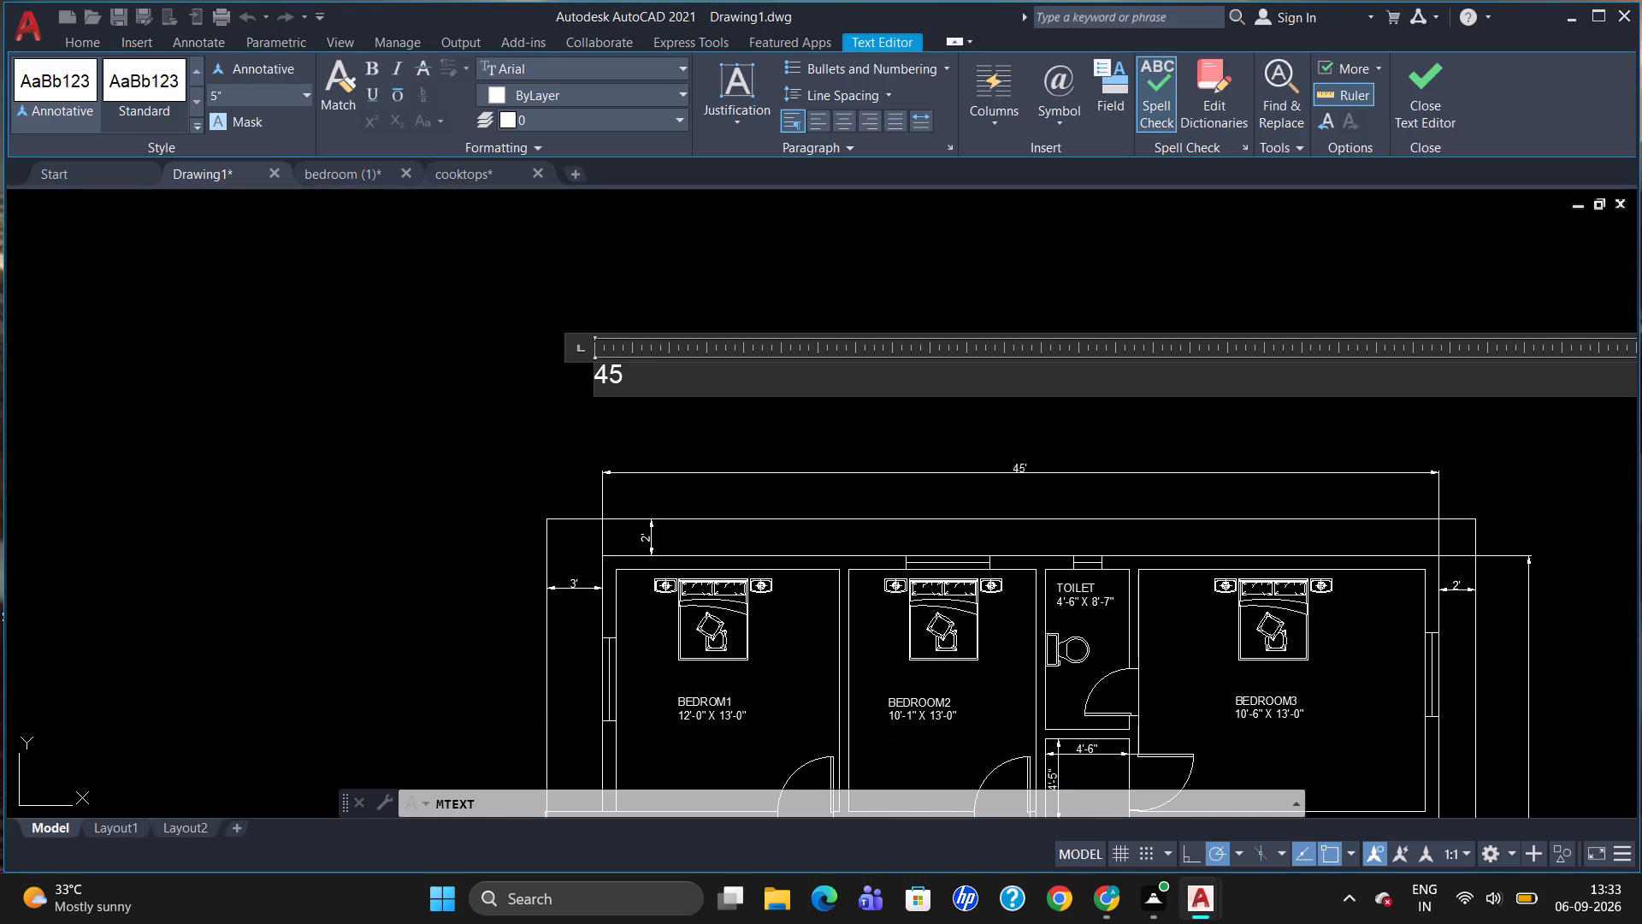
type("X45")
key("space")
type("(")
key("2")
type("025")
key("space")
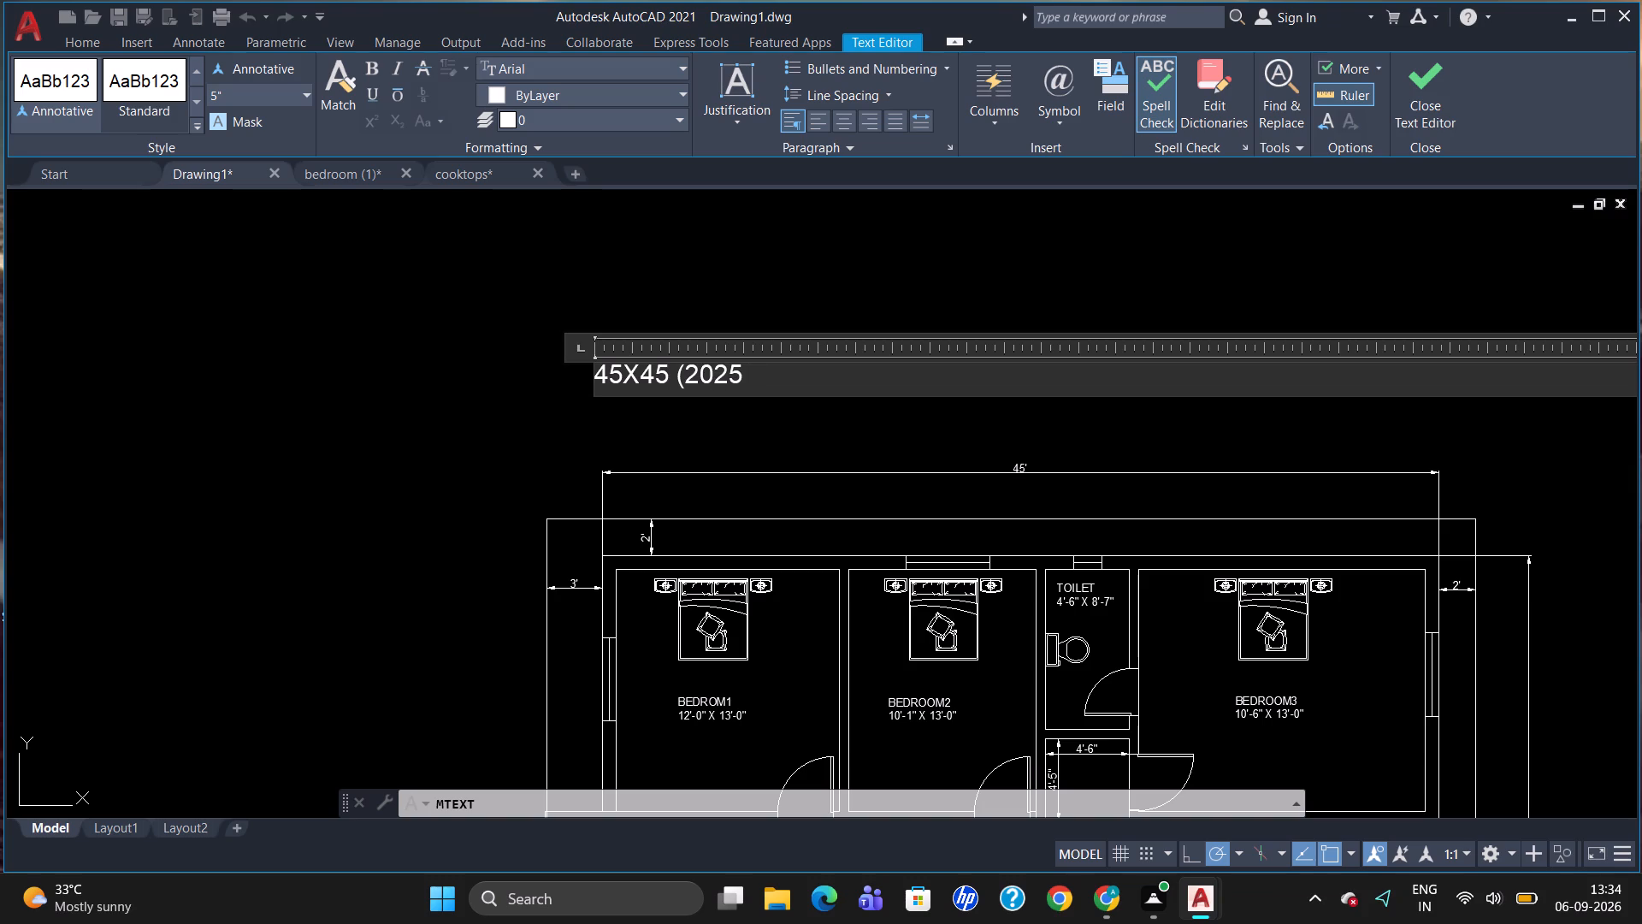
type("sq ft")
key("shift+parenright")
key("space")
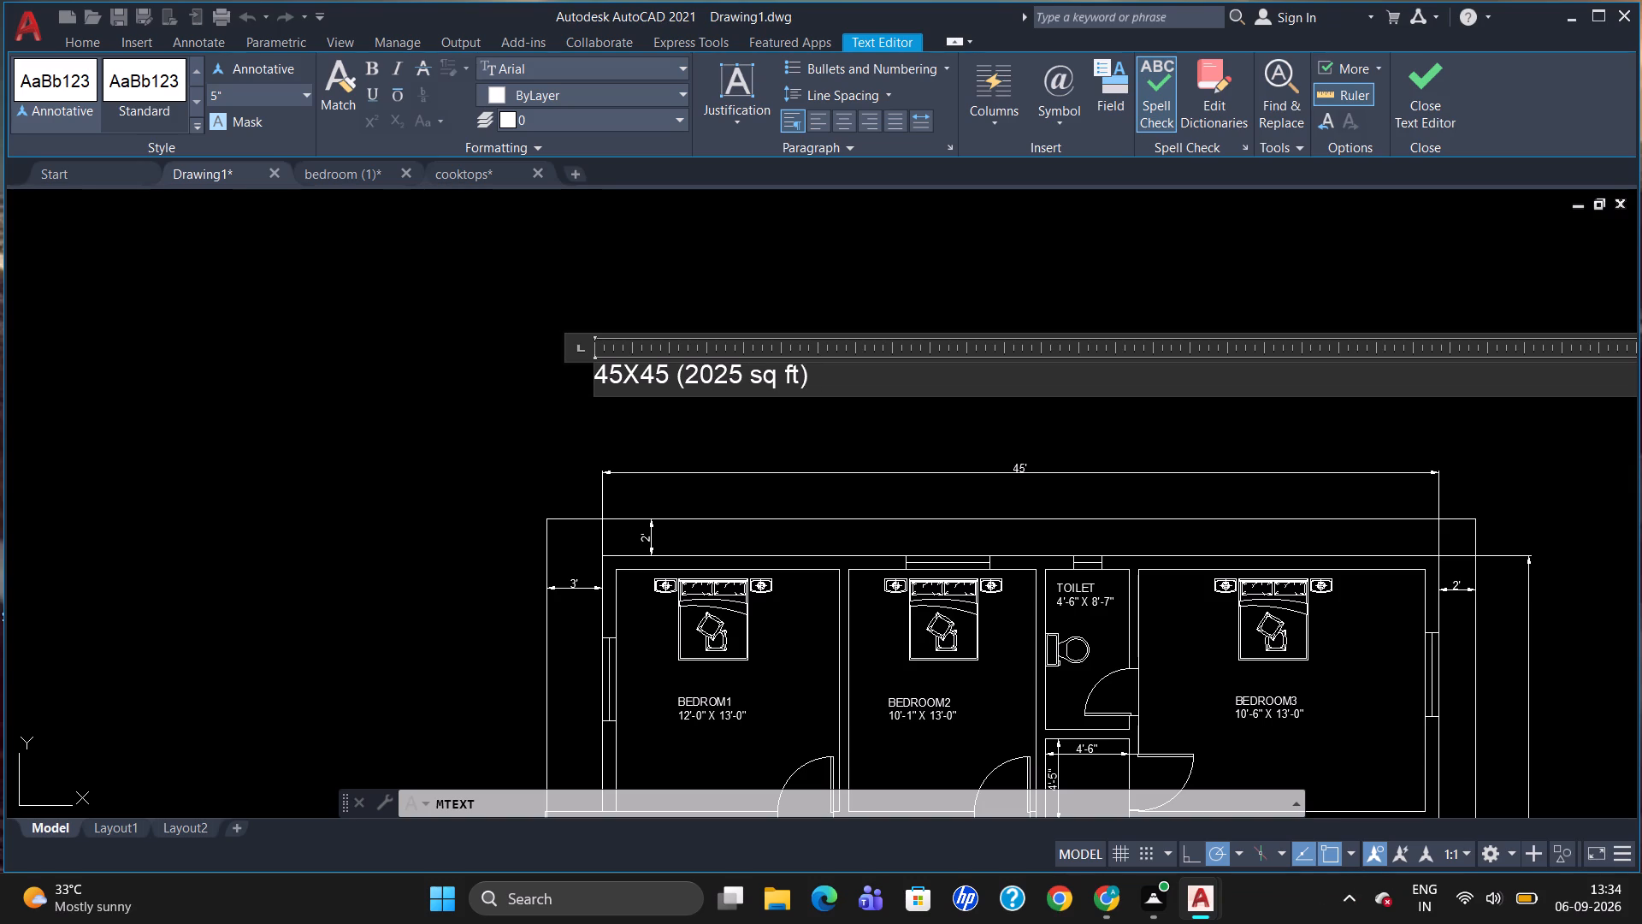
key("h")
type("ouse")
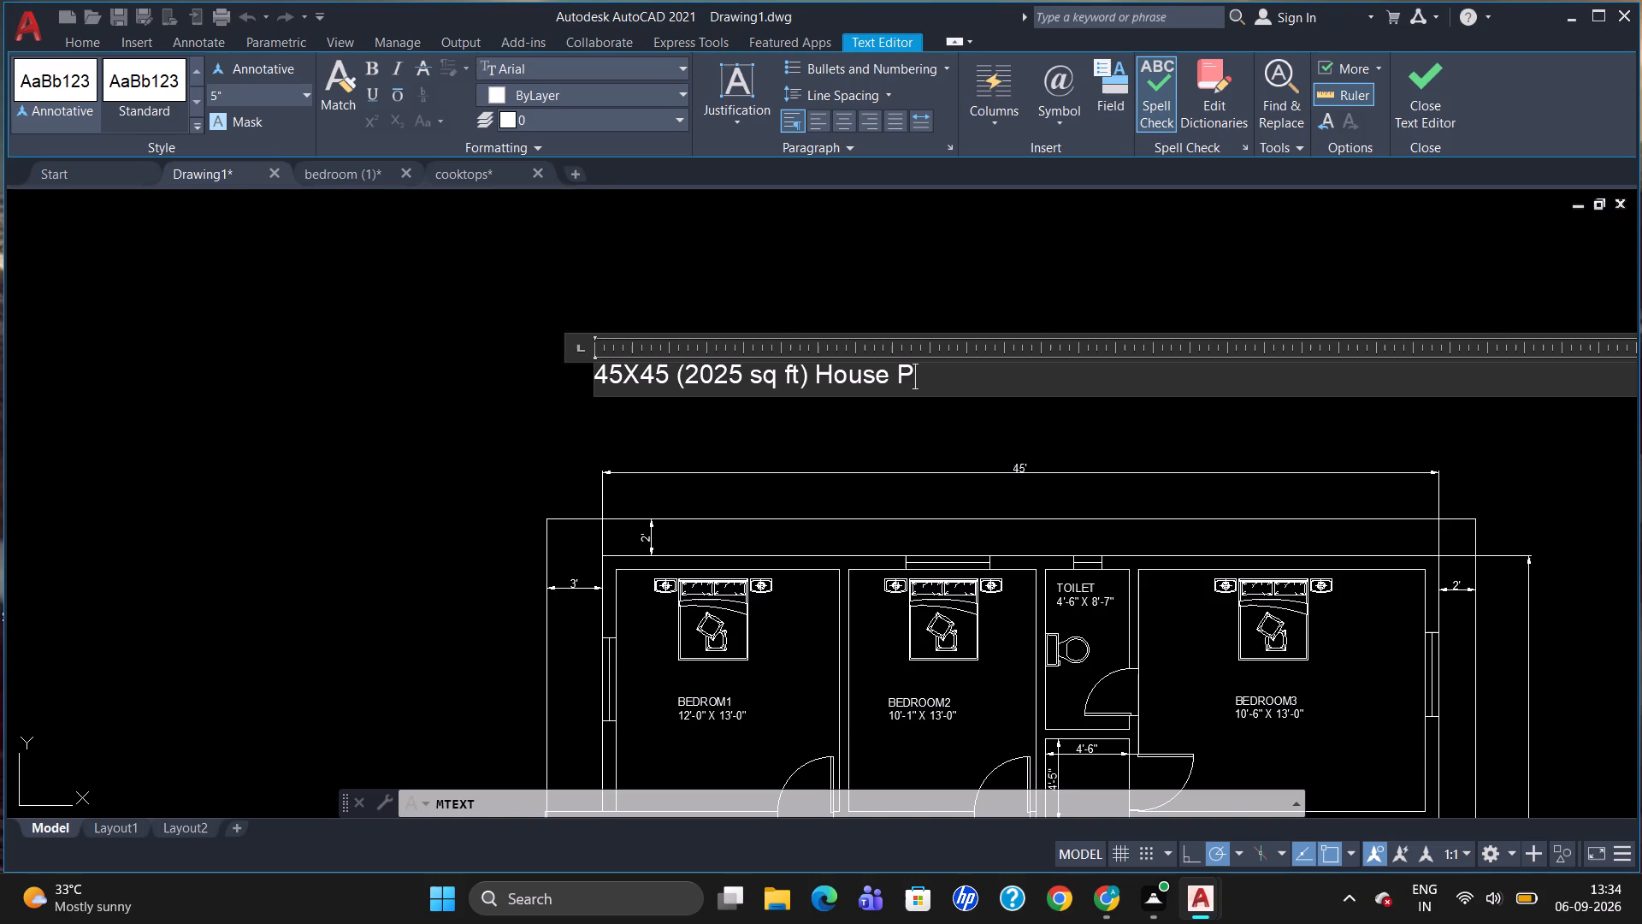
type("n -")
key("space")
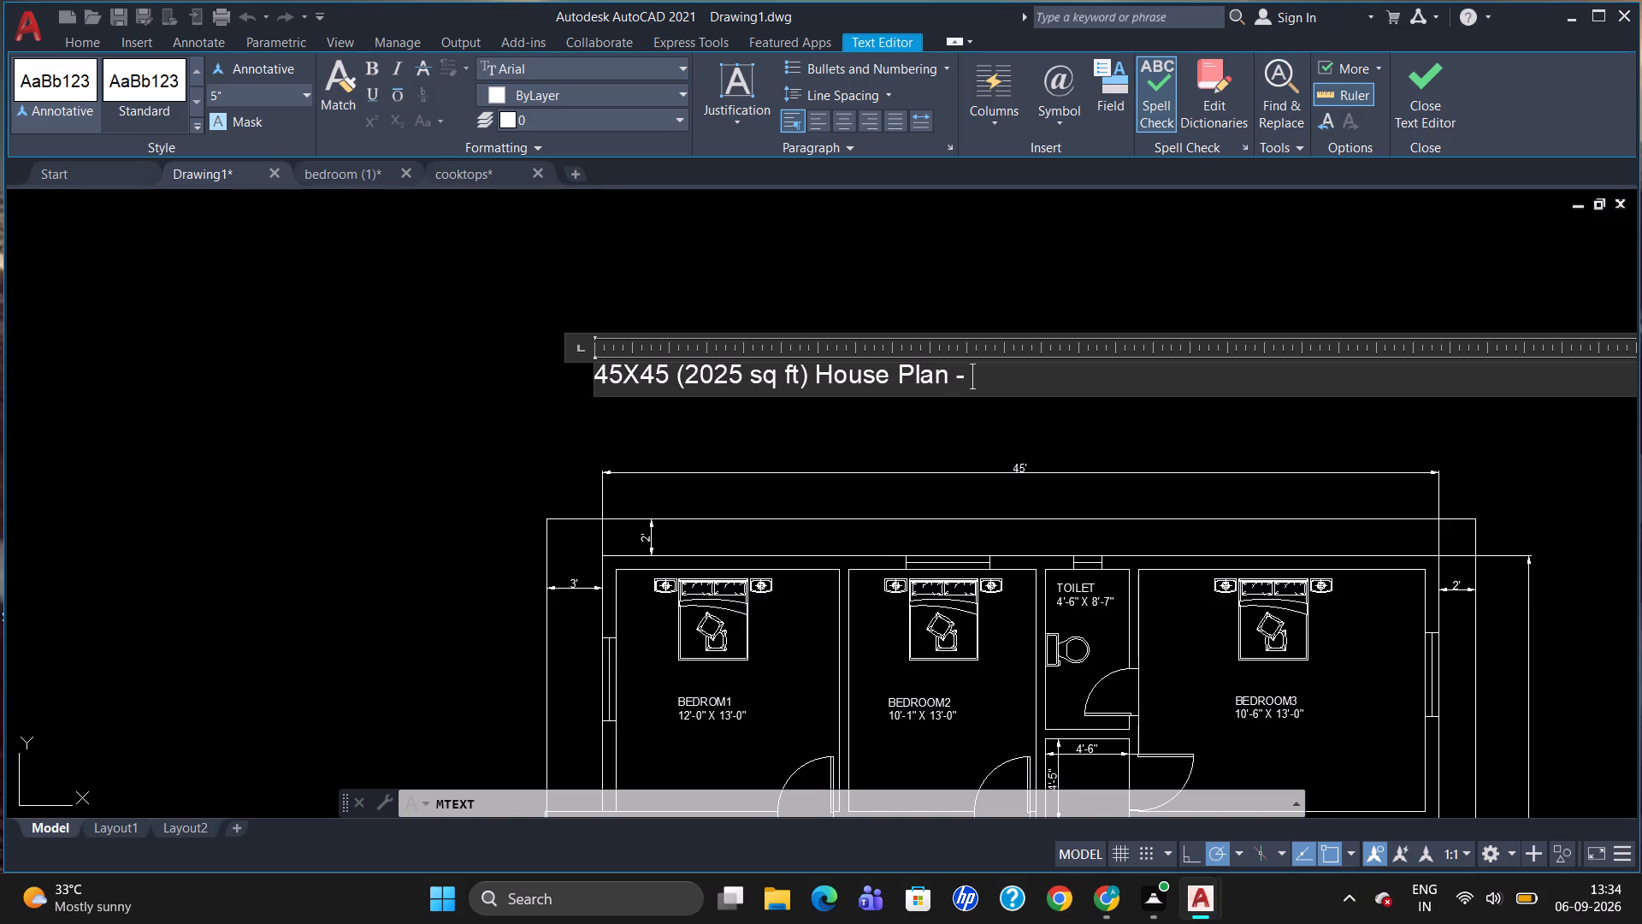
type("outh")
key("space")
type("ace")
key("space")
type("-")
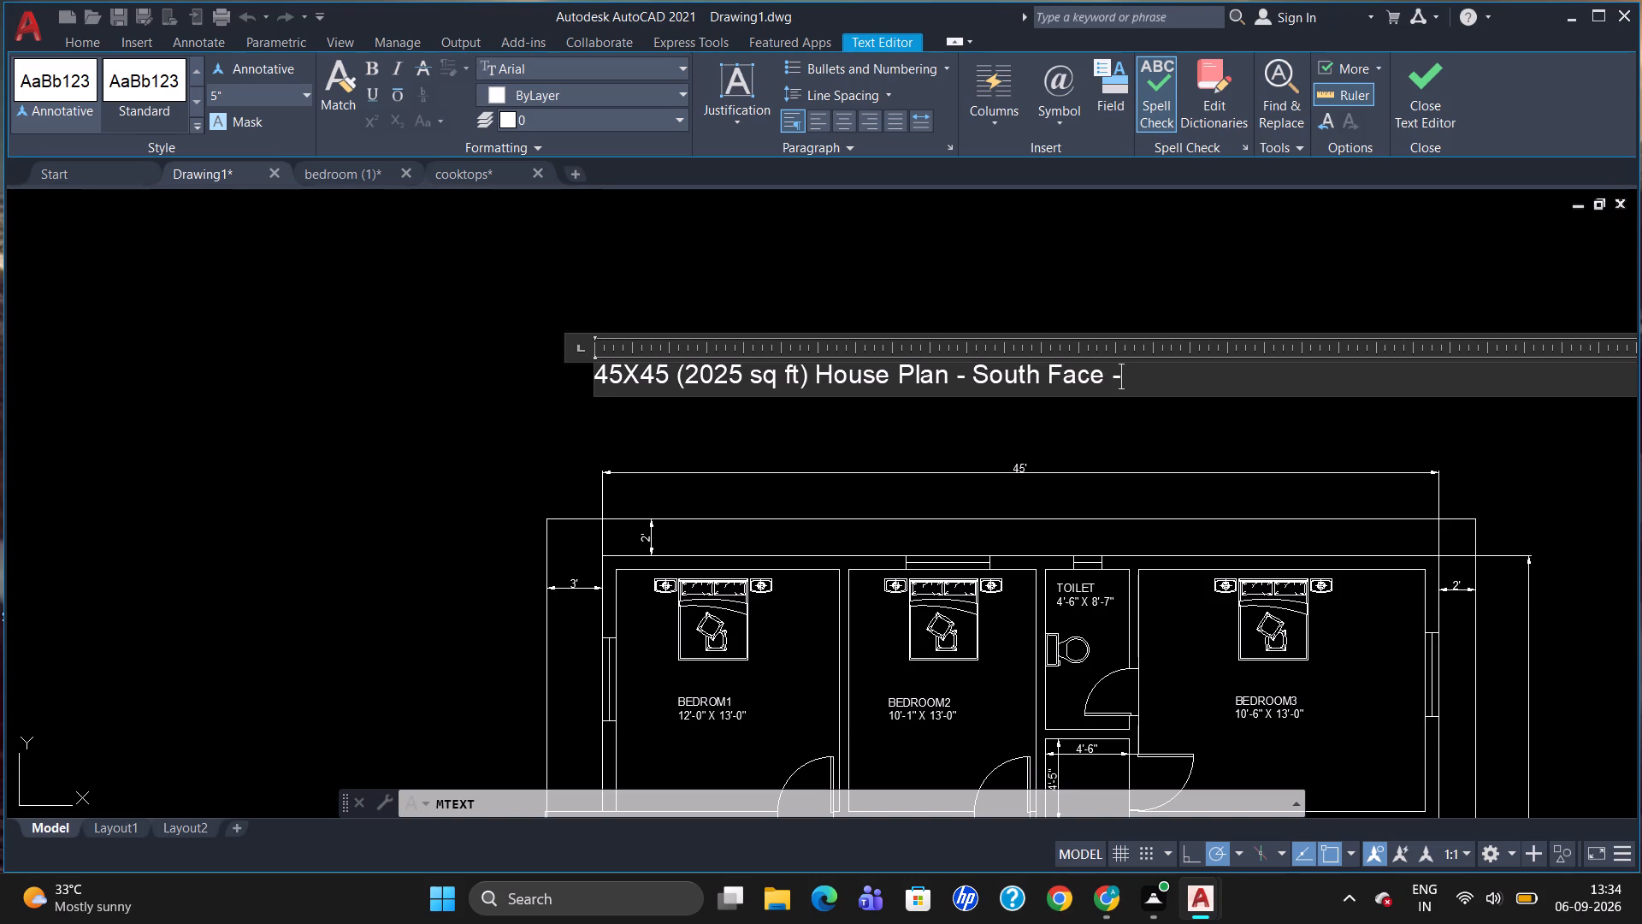
key("space")
type("P10")
type("41")
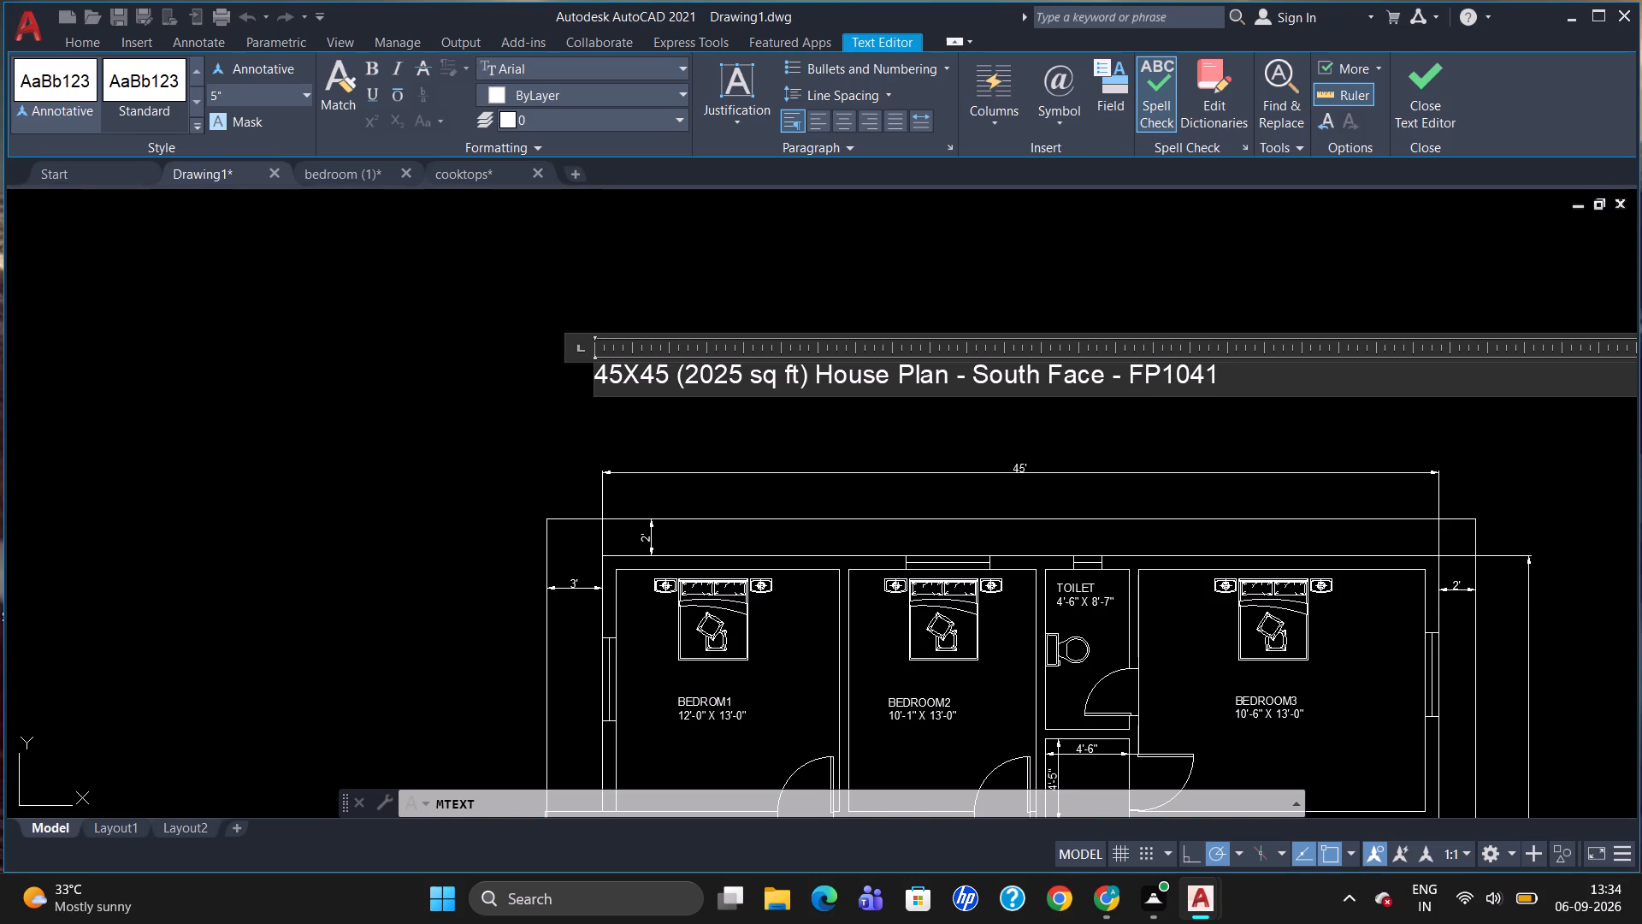
left_click(871, 442)
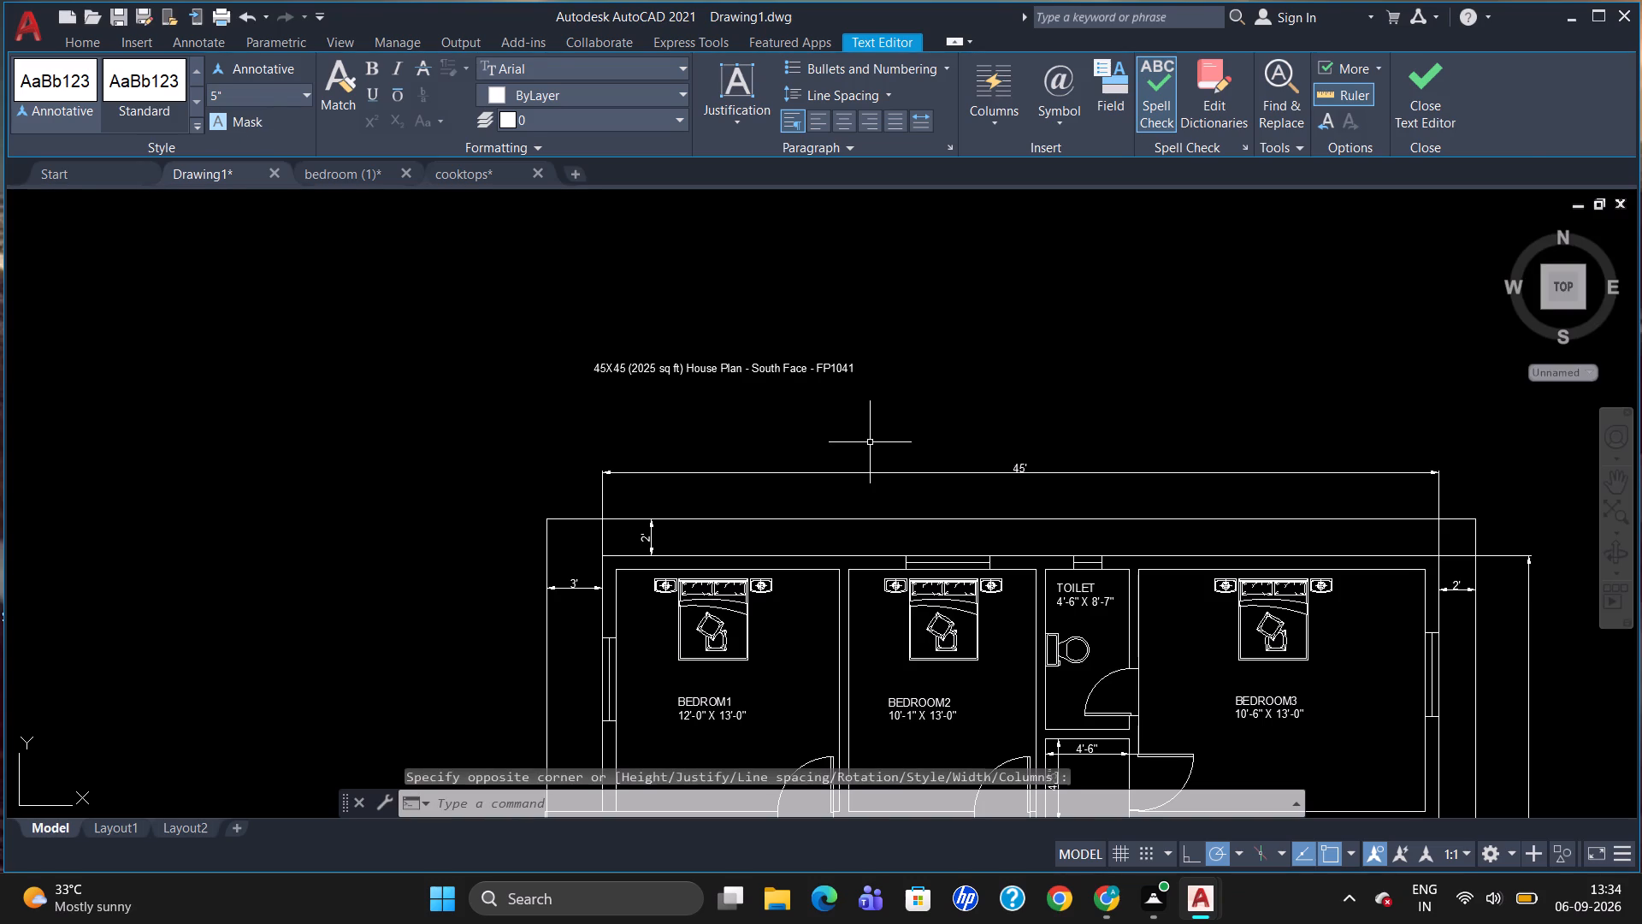
Move the house plan heading east and slightly south so it sits roughly centred above the overall width dimension.
left_click(729, 374)
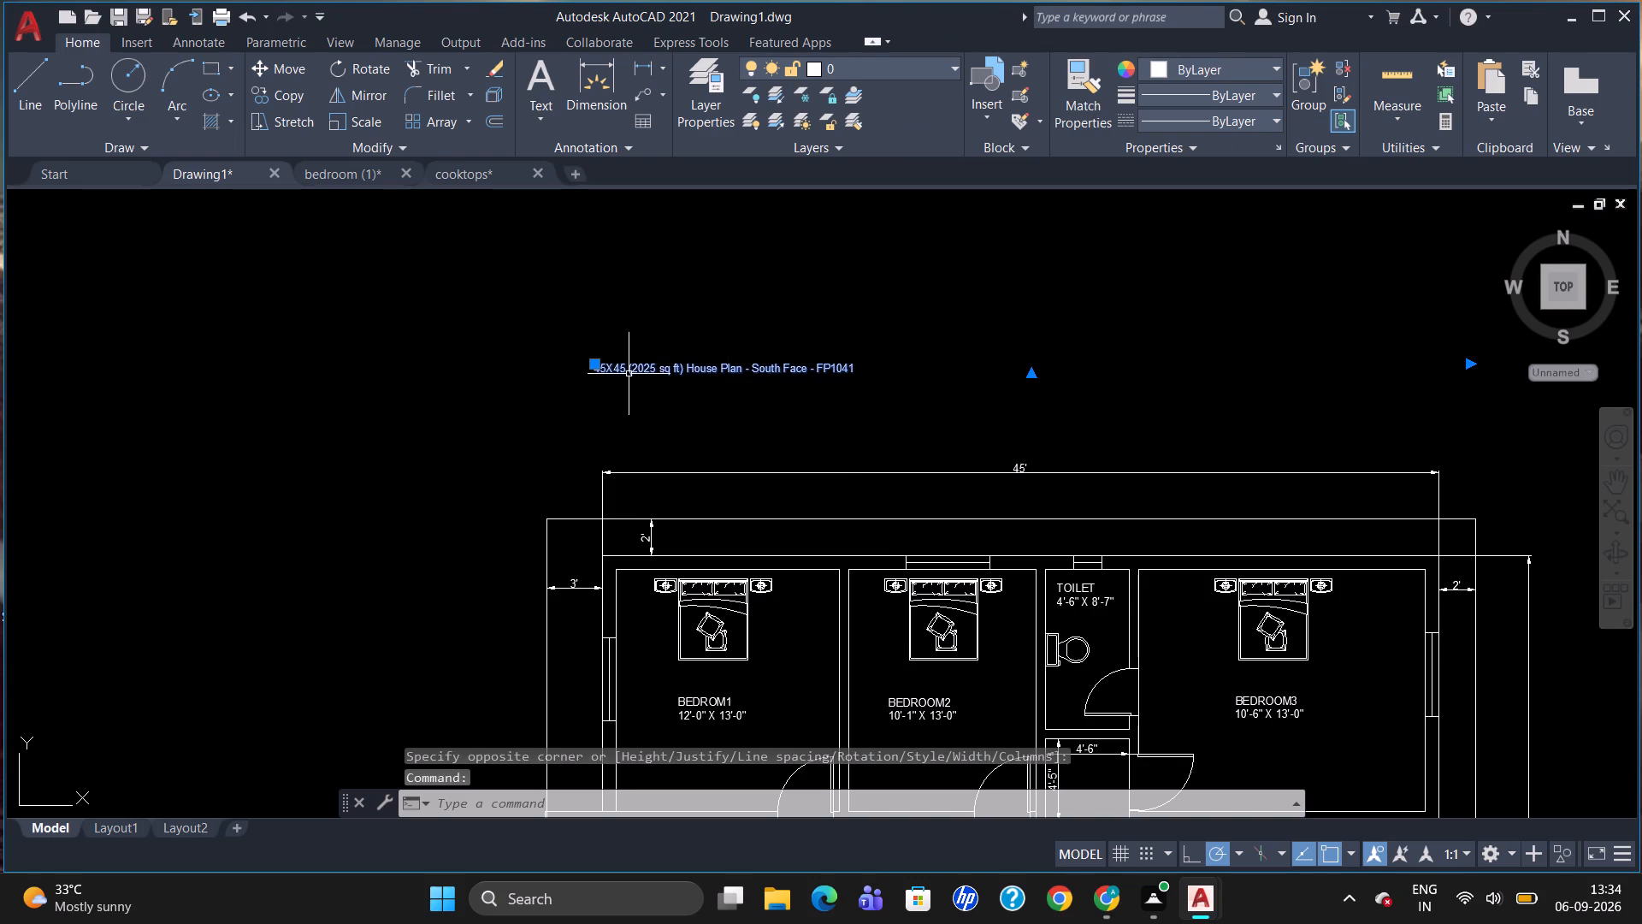
left_click(597, 361)
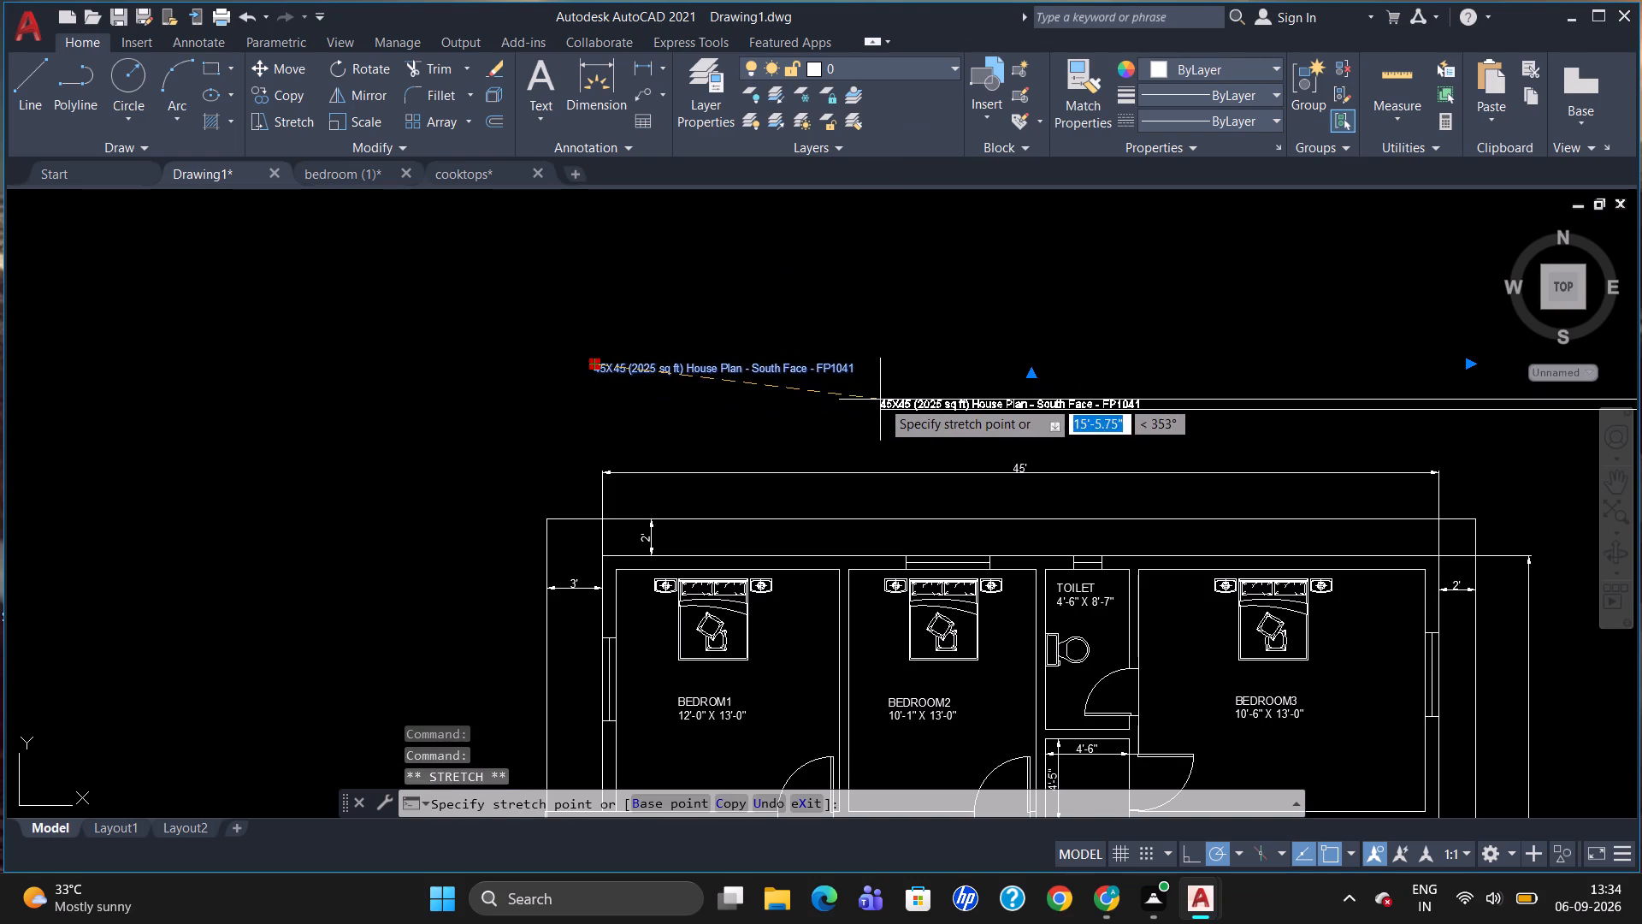
left_click(891, 408)
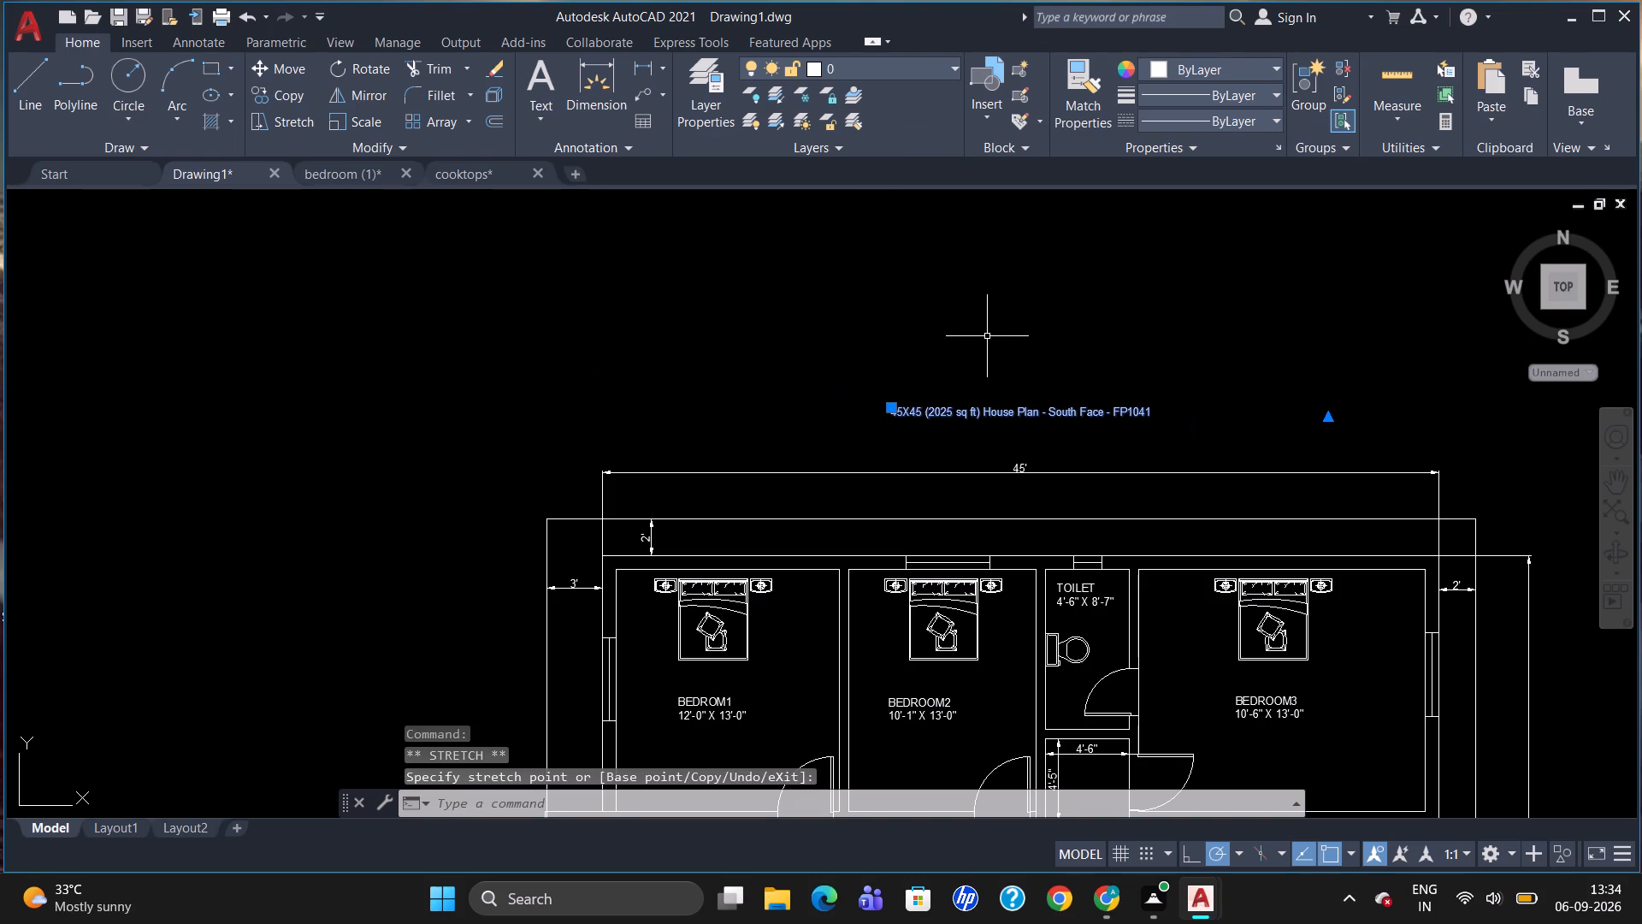
key("Escape")
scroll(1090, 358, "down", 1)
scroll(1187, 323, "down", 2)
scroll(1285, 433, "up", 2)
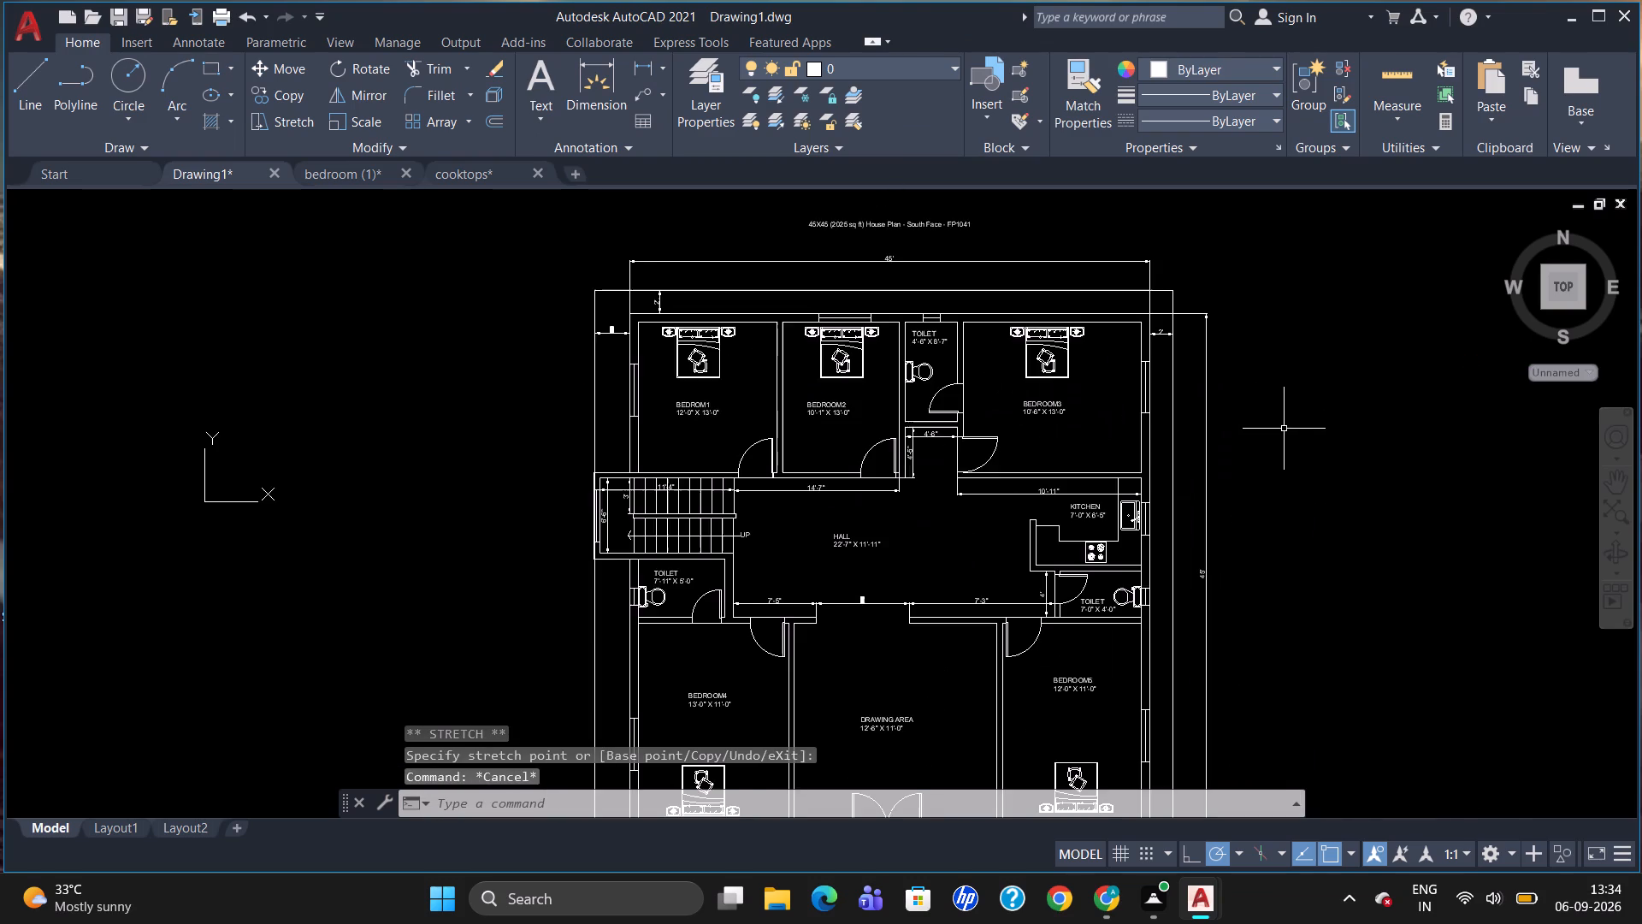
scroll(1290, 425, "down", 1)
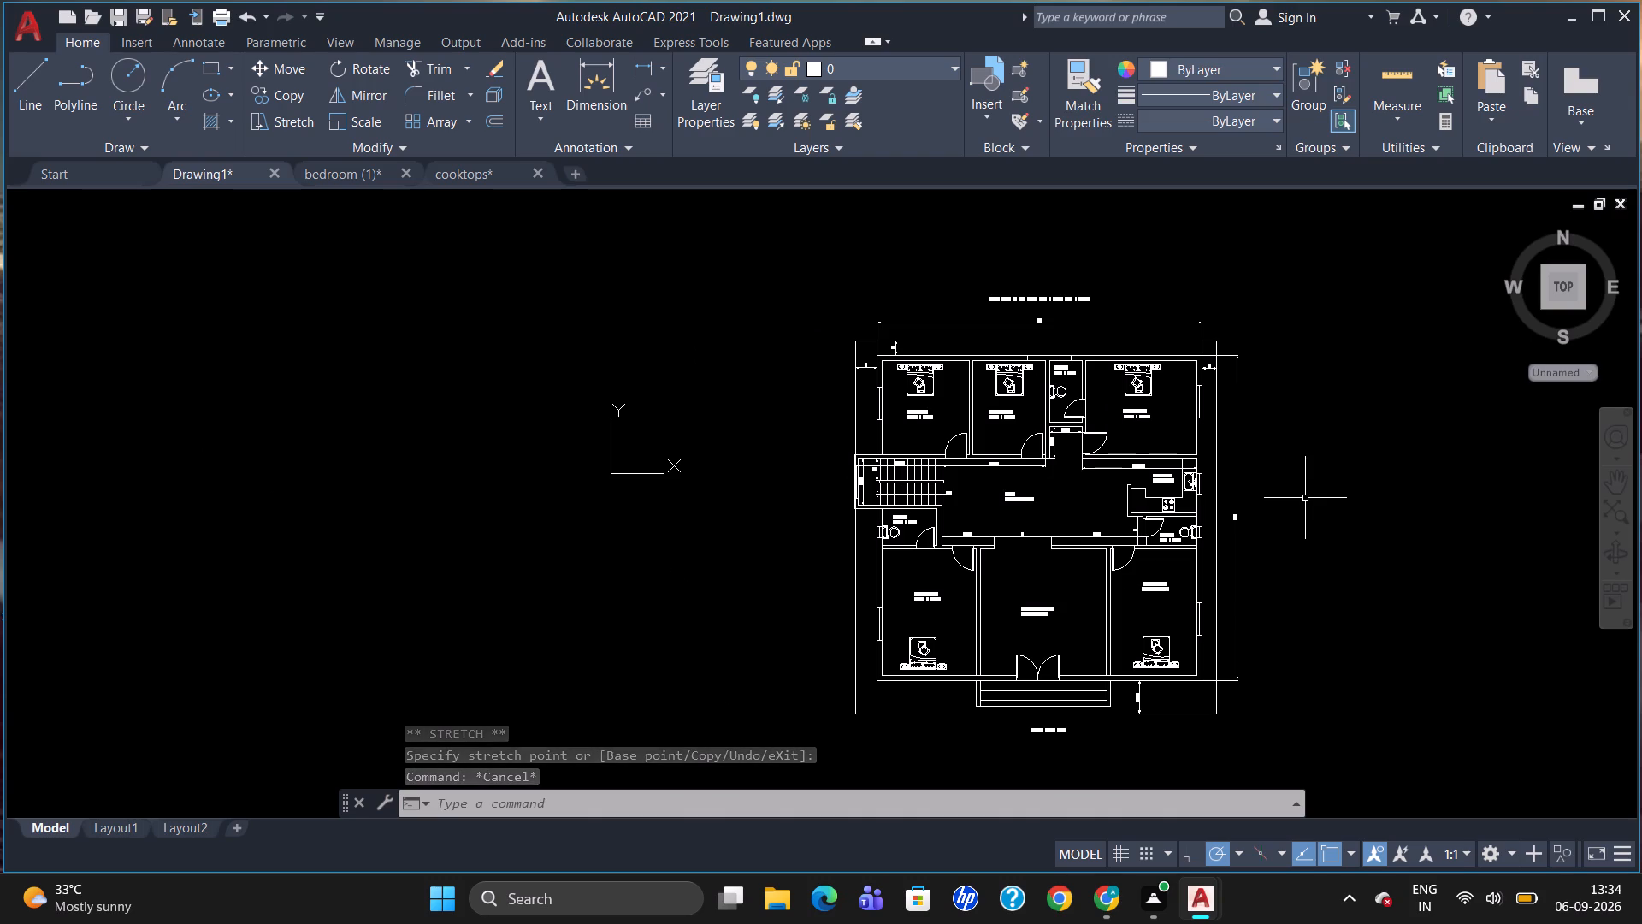
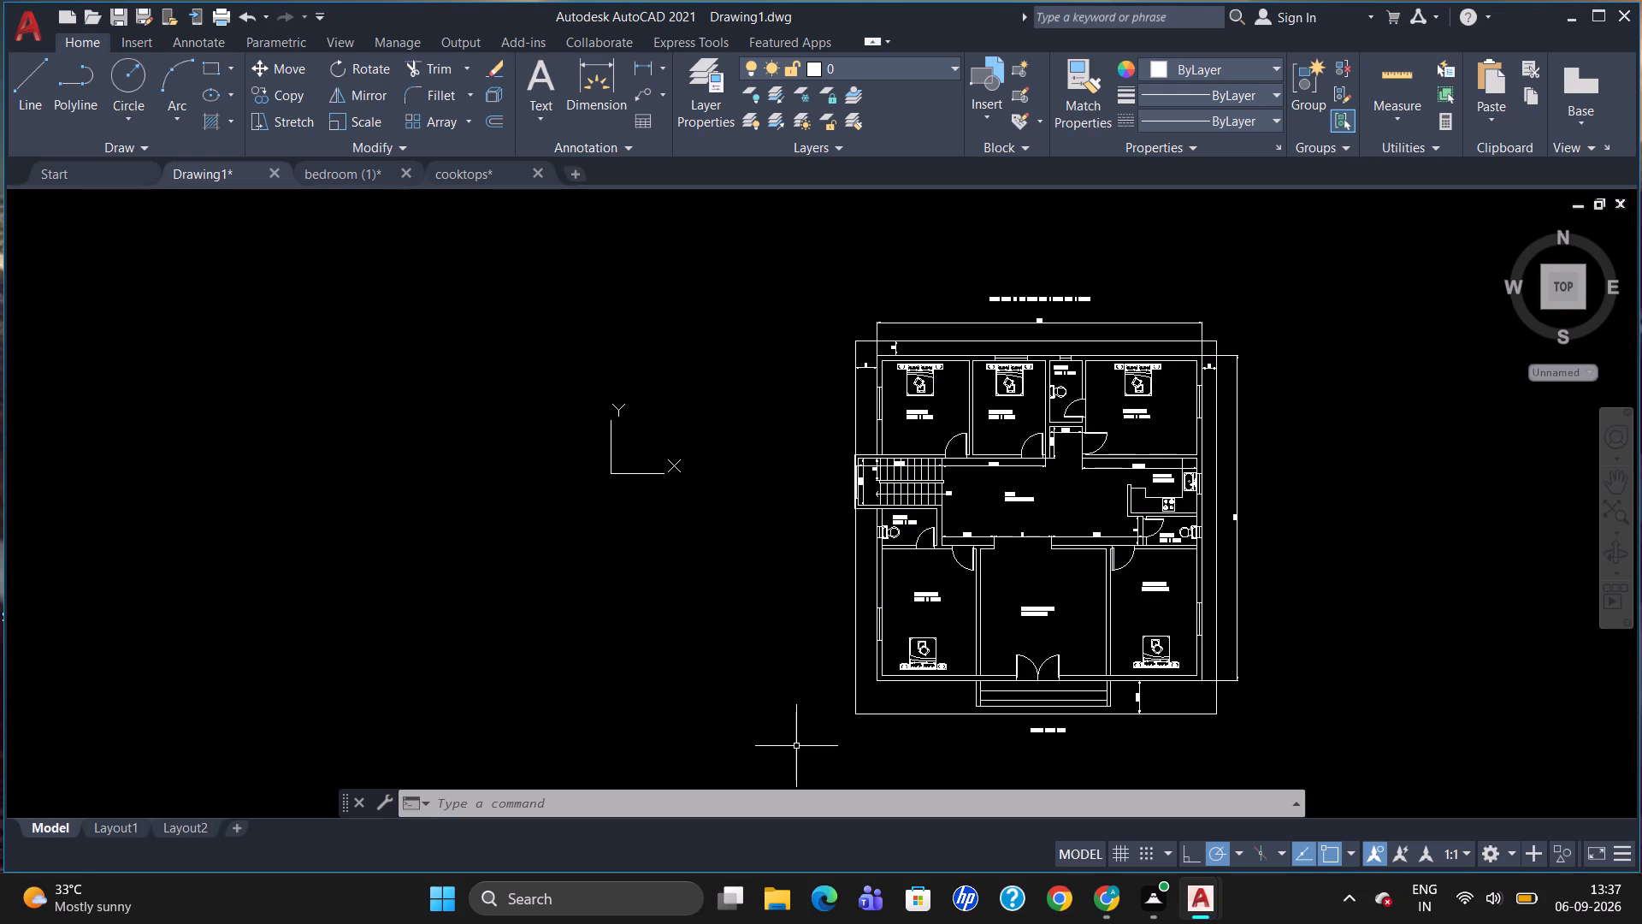
Save the floor plan drawing in the Downloads folder as an AutoCAD 2018 drawing named 5BHK.dwg.
key("ctrl+s")
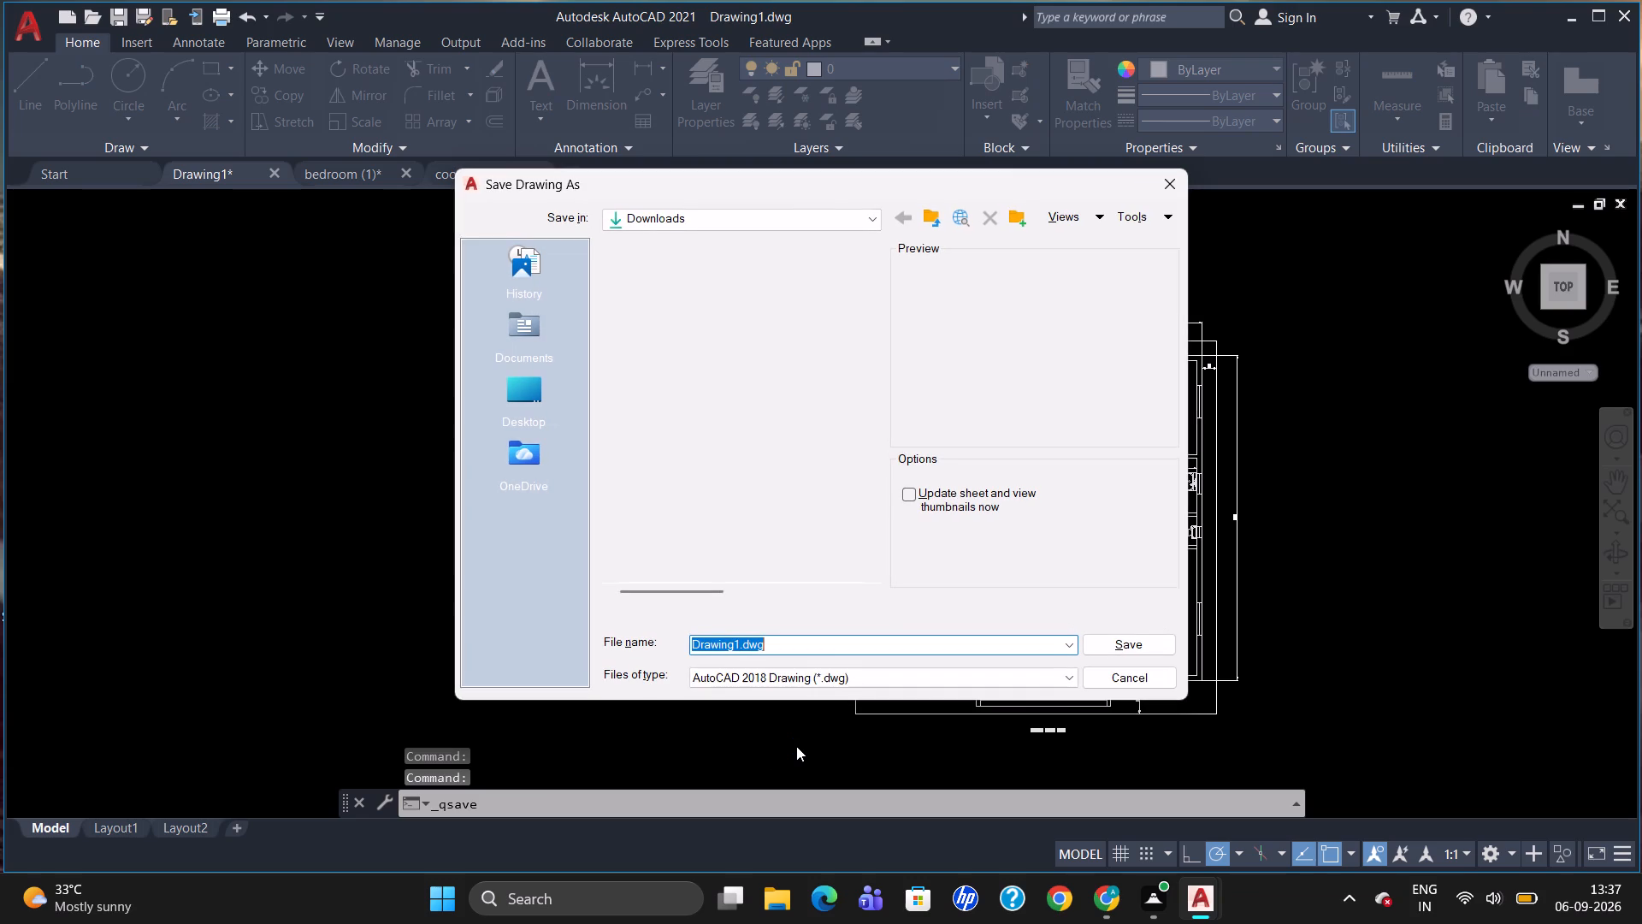
left_click(983, 770)
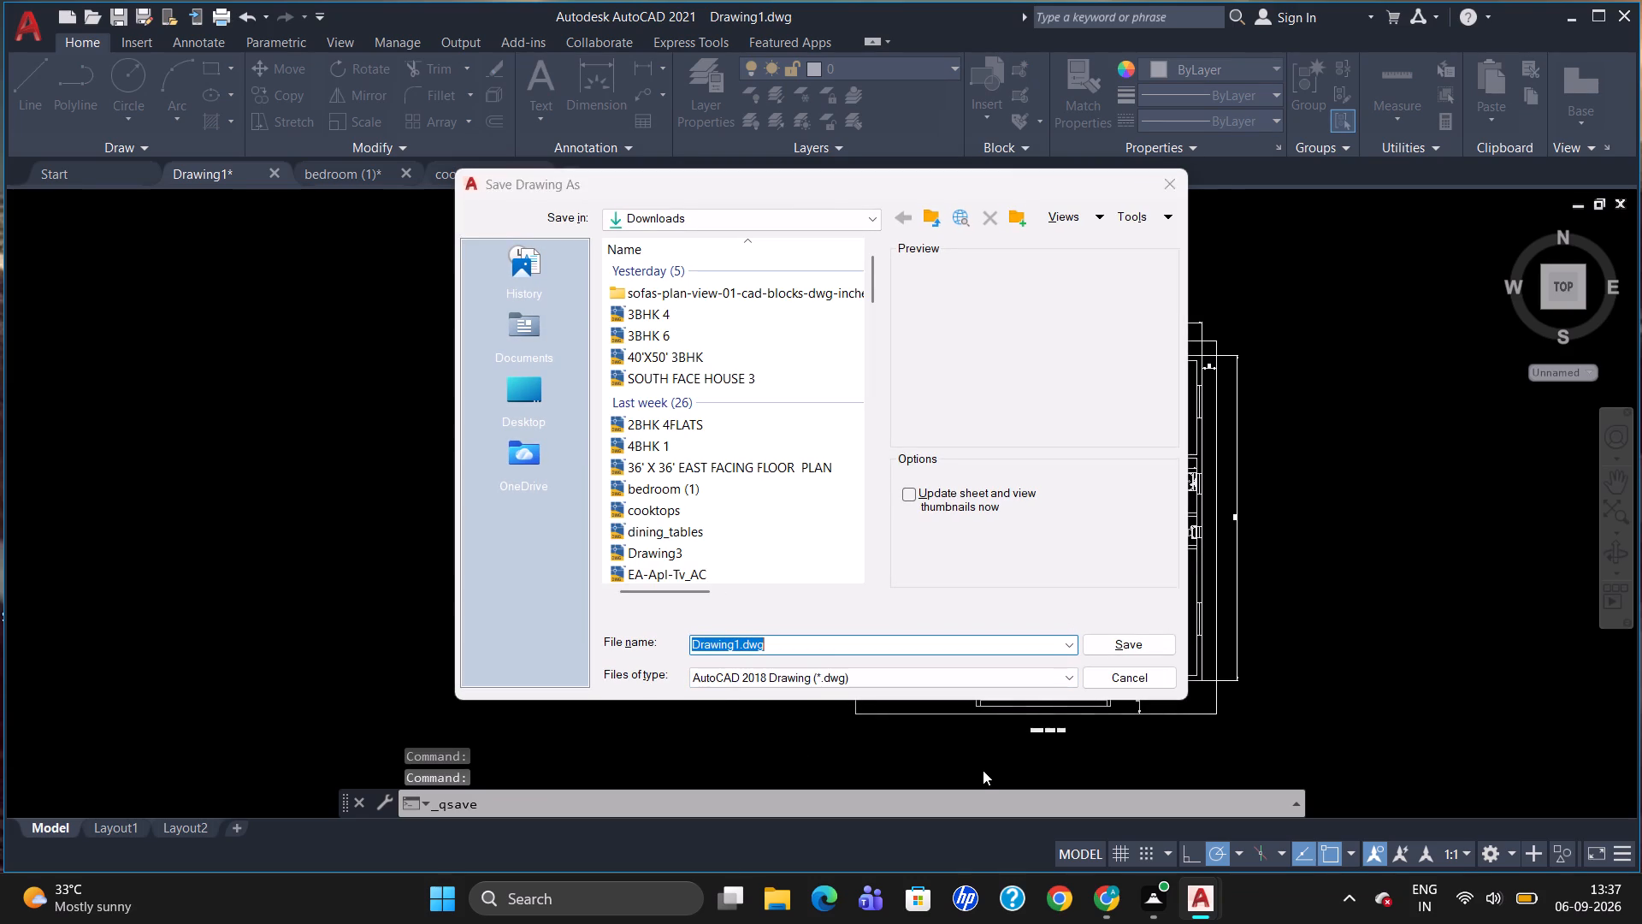
left_click(731, 638)
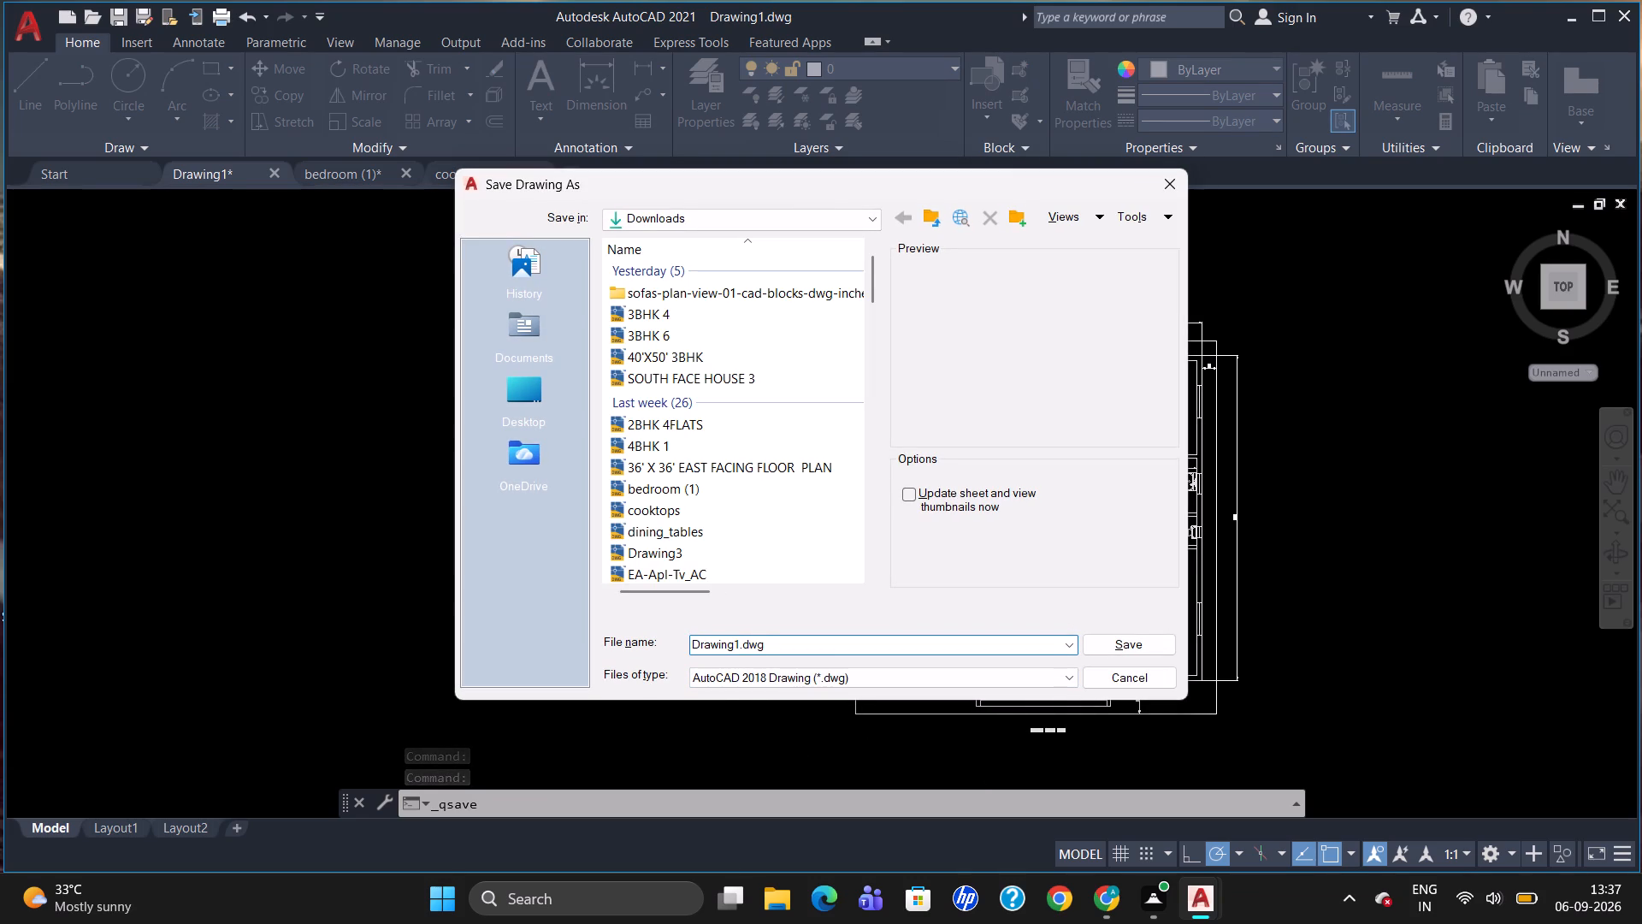
key("Right")
key("BackSpace")
key("BackSpace")
key("BackSpace")
key("BackSpace")
key("BackSpace")
key("BackSpace")
key("BackSpace")
key("BackSpace")
key("BackSpace")
key("BackSpace")
key("BackSpace")
key("BackSpace")
key("BackSpace")
key("BackSpace")
key("BackSpace")
key("BackSpace")
key("BackSpace")
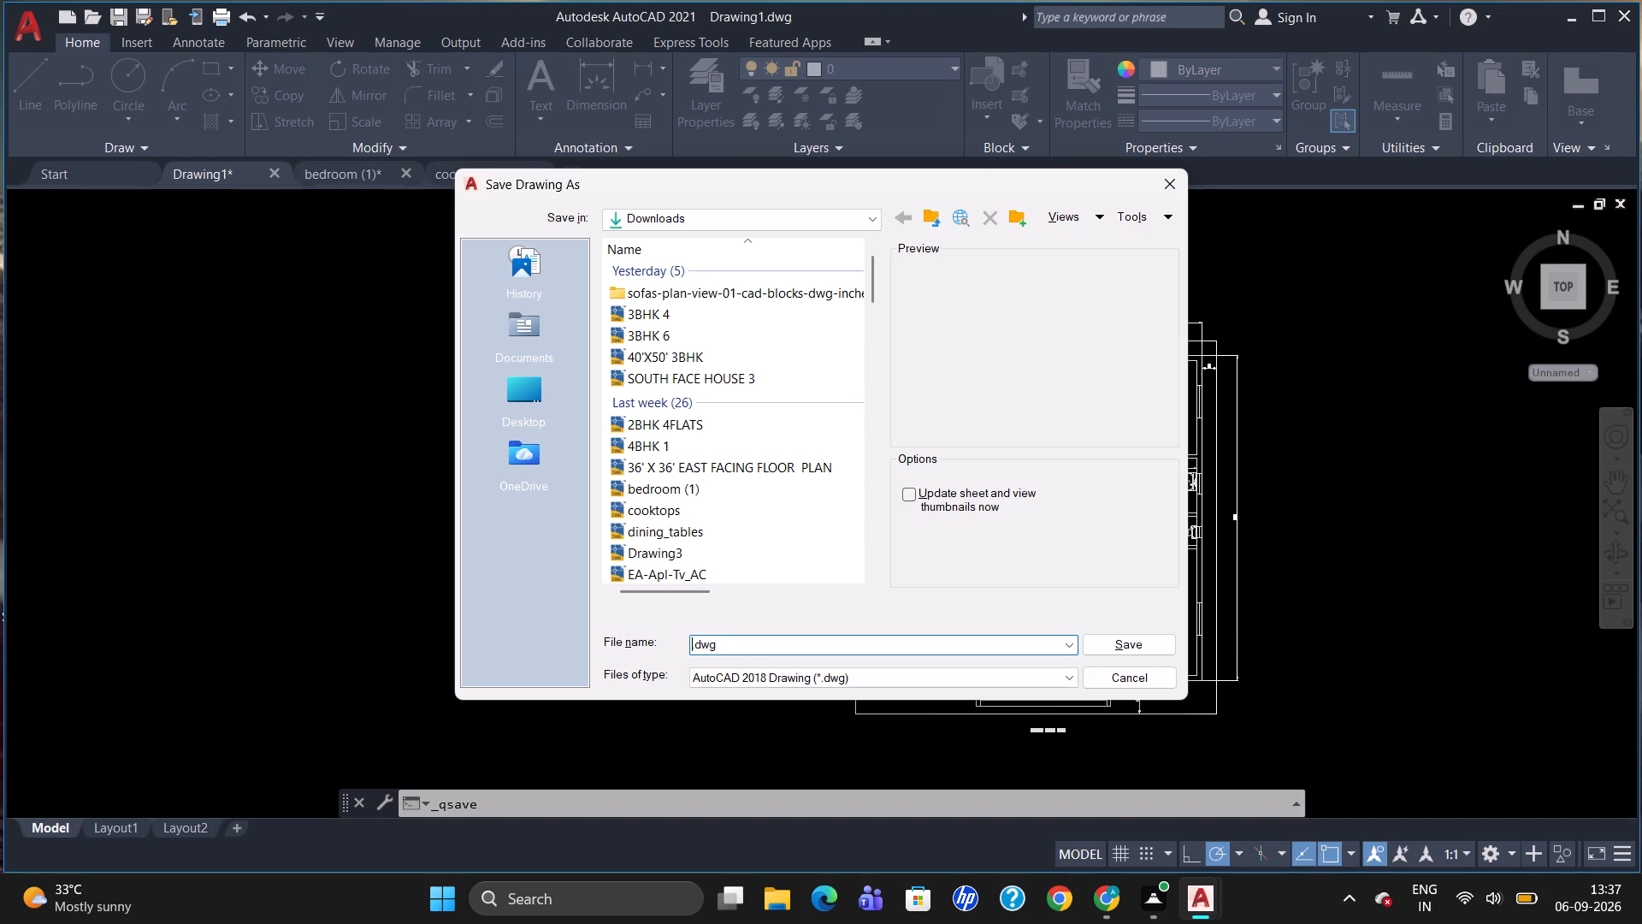
type("5BHK")
key("Return")
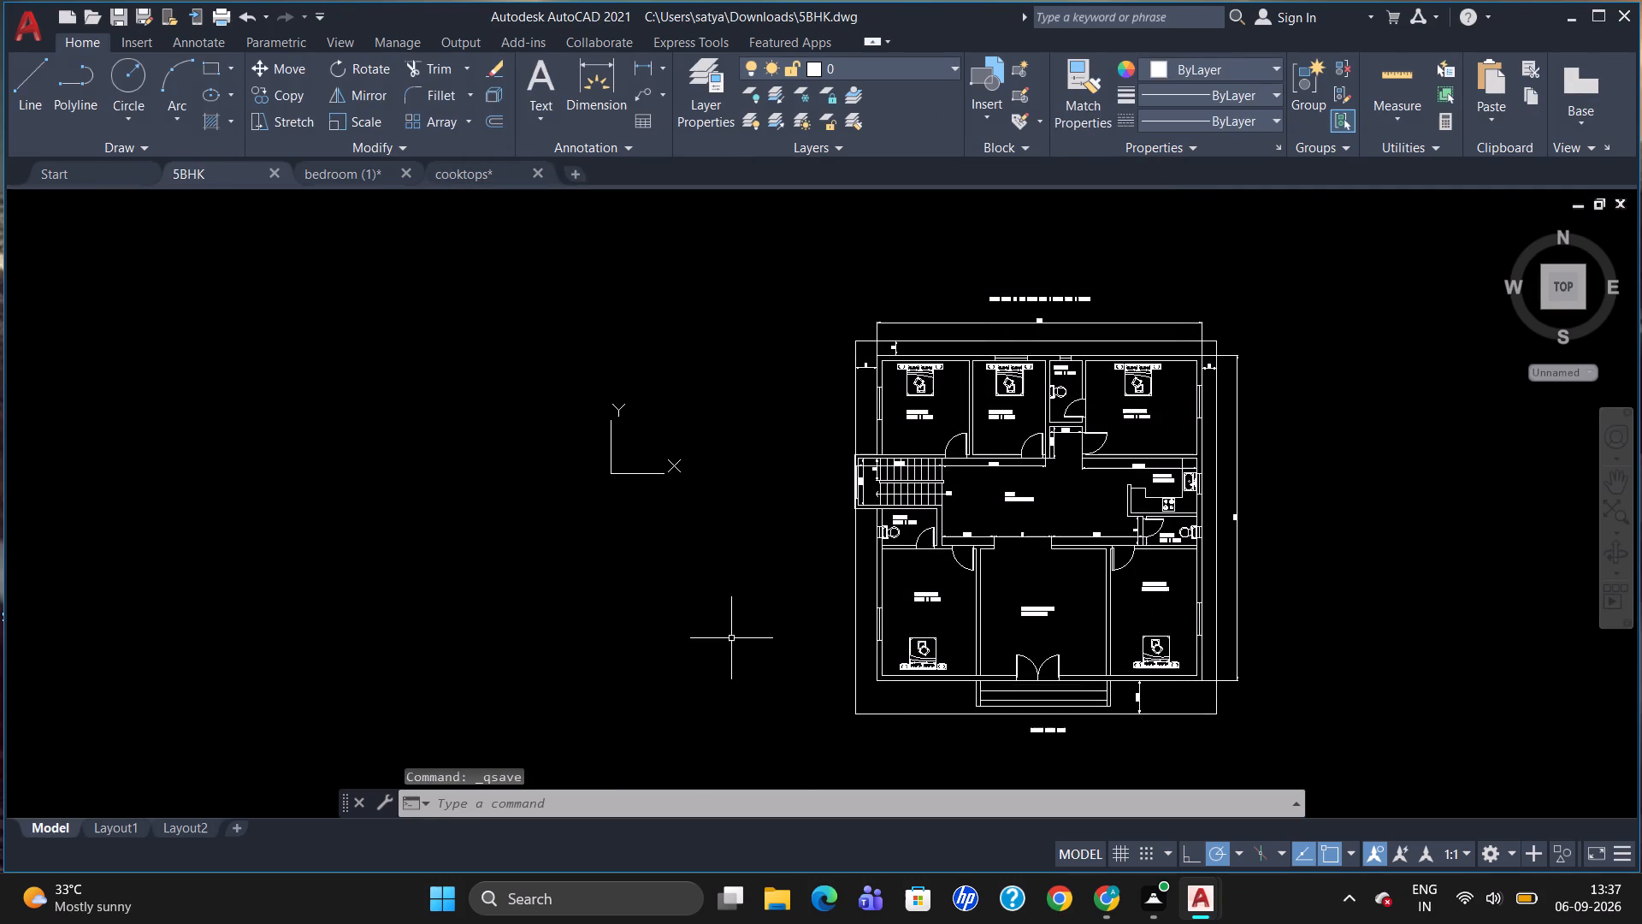